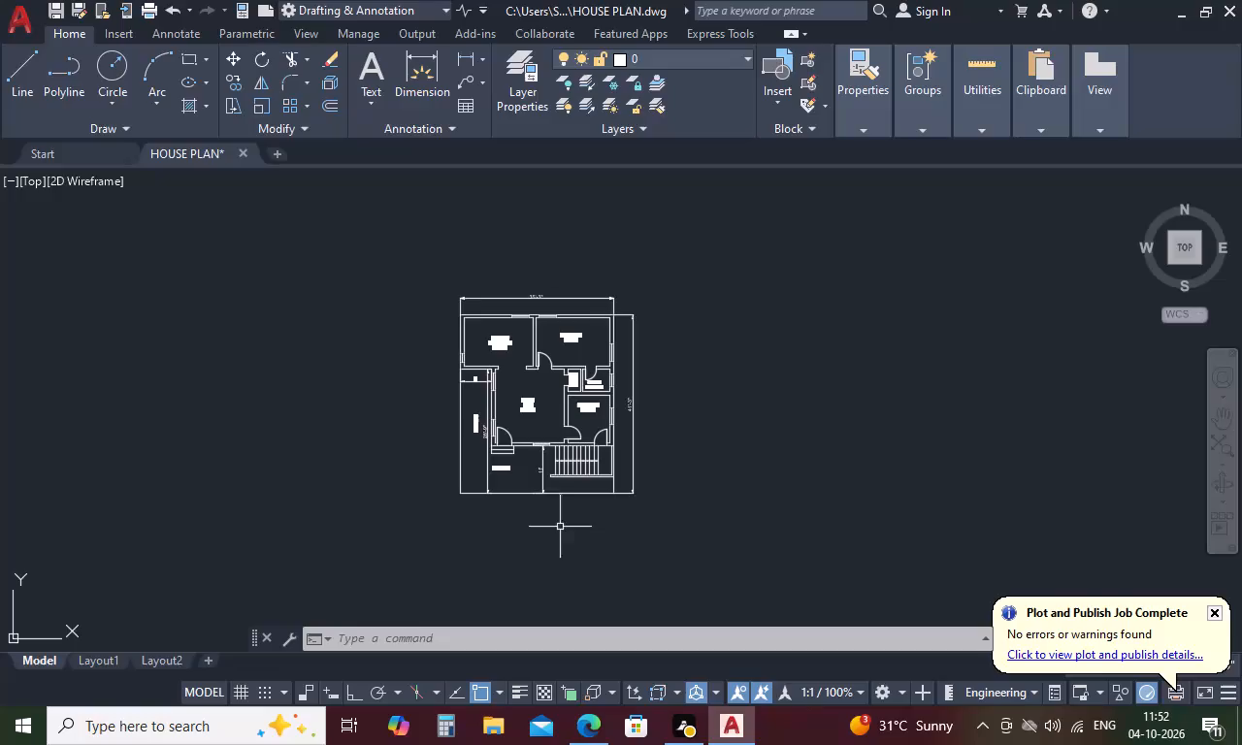
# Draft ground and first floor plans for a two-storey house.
# Create a new blank drawing alongside the house plan.
pyautogui.moveTo(544, 437); pyautogui.dragTo(613, 462, button='middle')
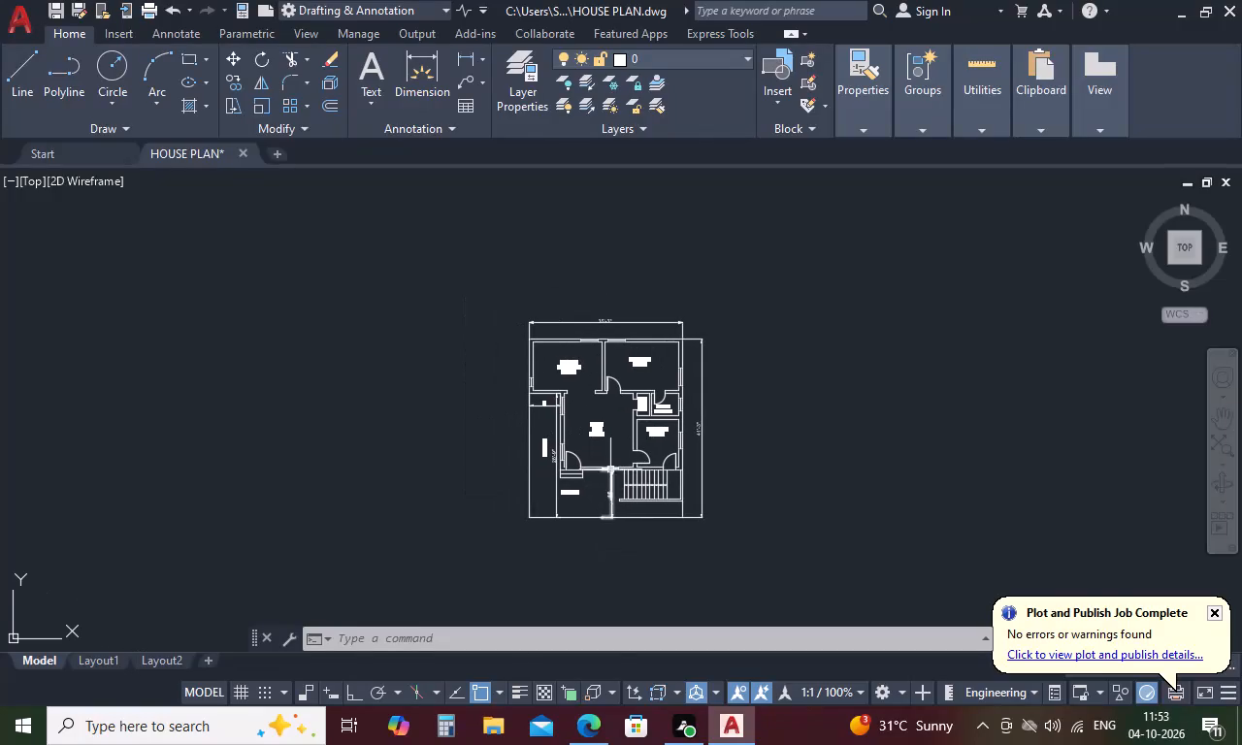
pyautogui.hotkey('ctrl', 'n')
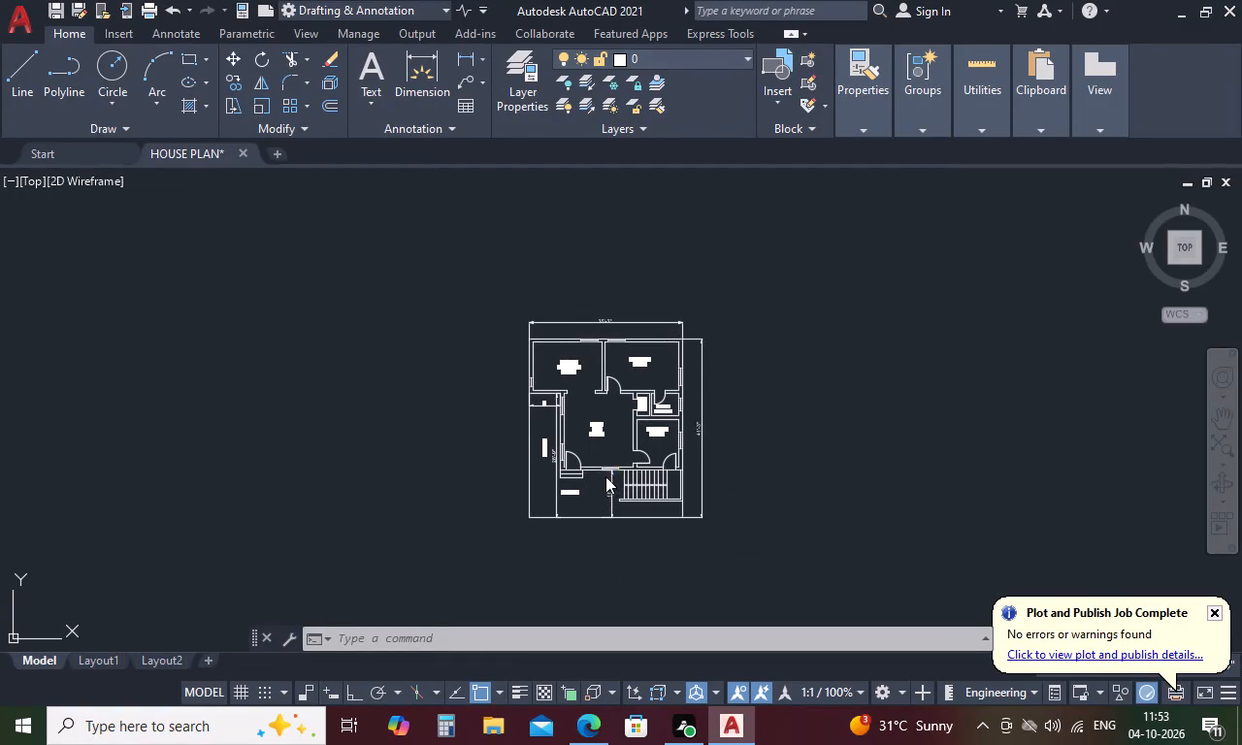
pyautogui.click(849, 544)
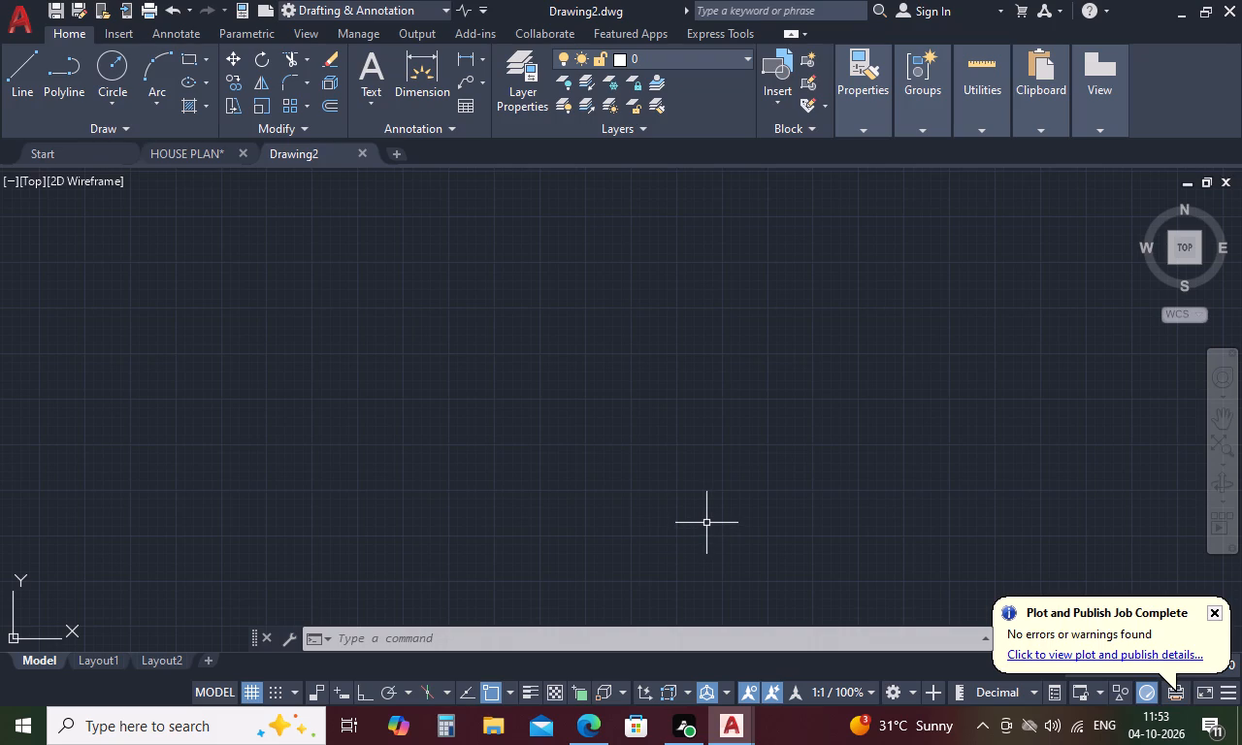
# Configure the drawing units to Engineering length with 0'-0.0" precision and Inches as the insertion scale.
pyautogui.press('u')
pyautogui.write('N')
pyautogui.press('space')
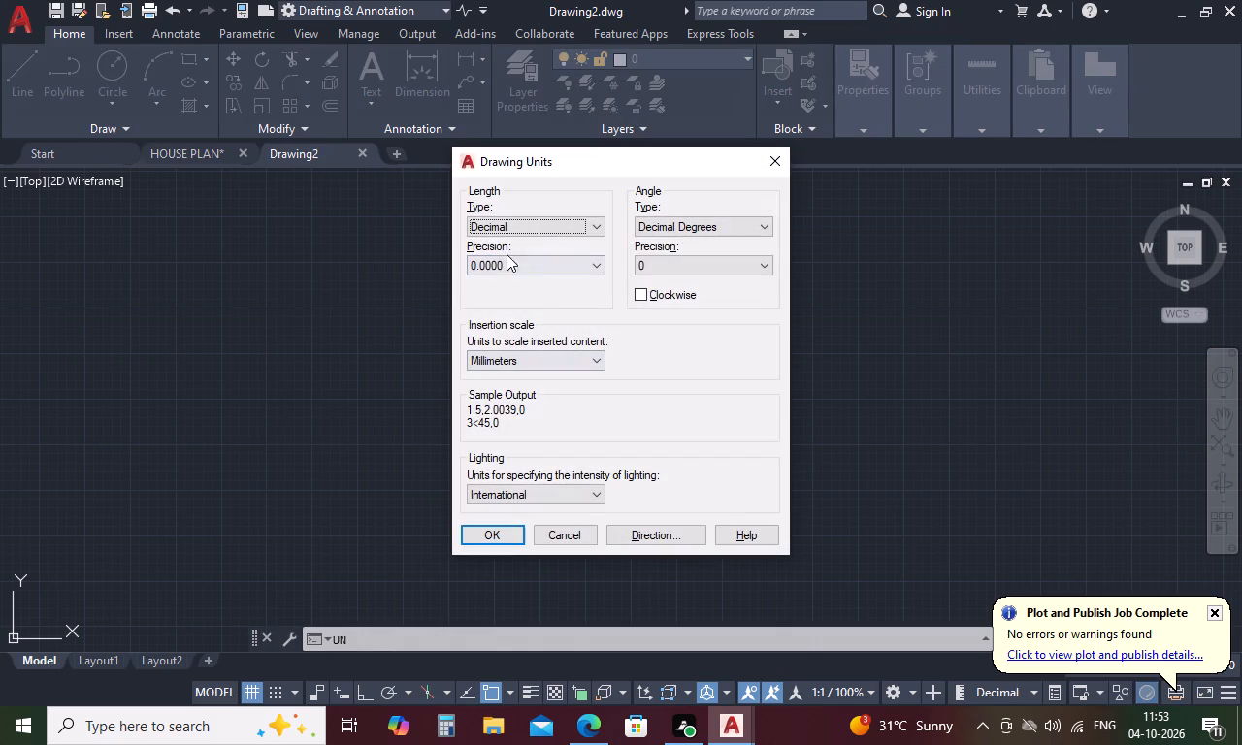
pyautogui.click(544, 226)
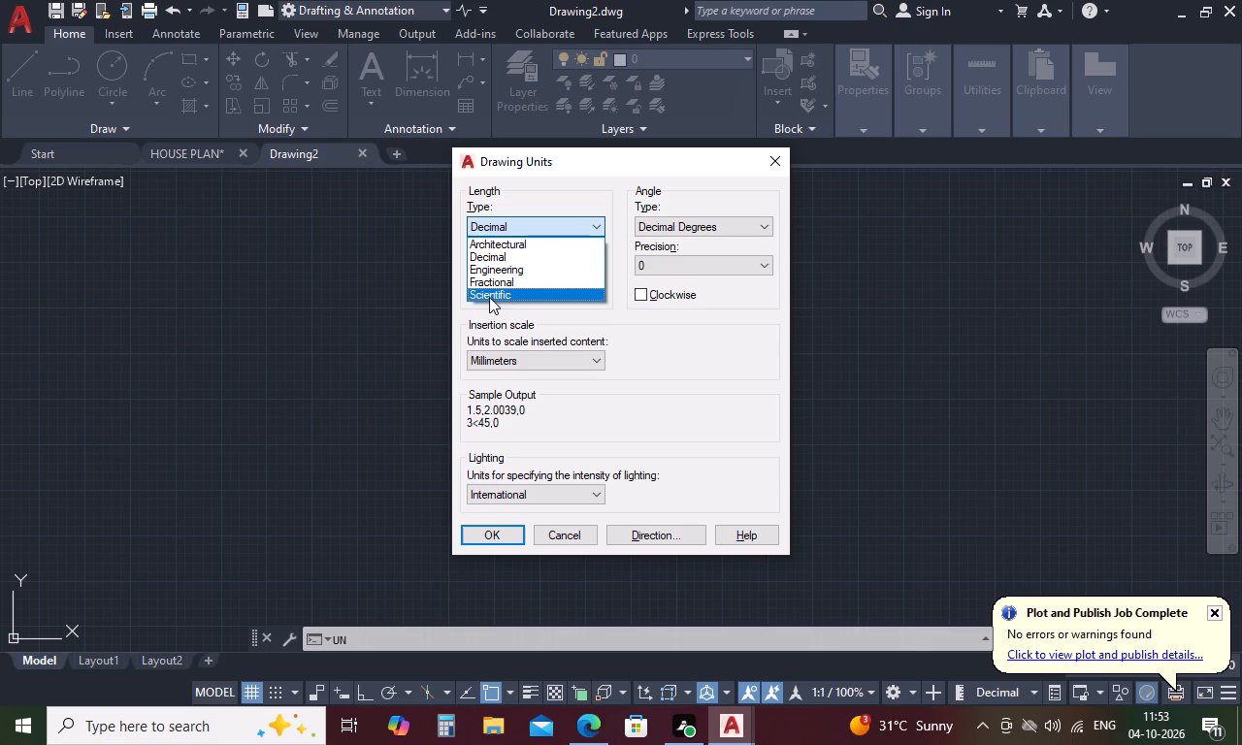
pyautogui.click(493, 267)
pyautogui.click(501, 267)
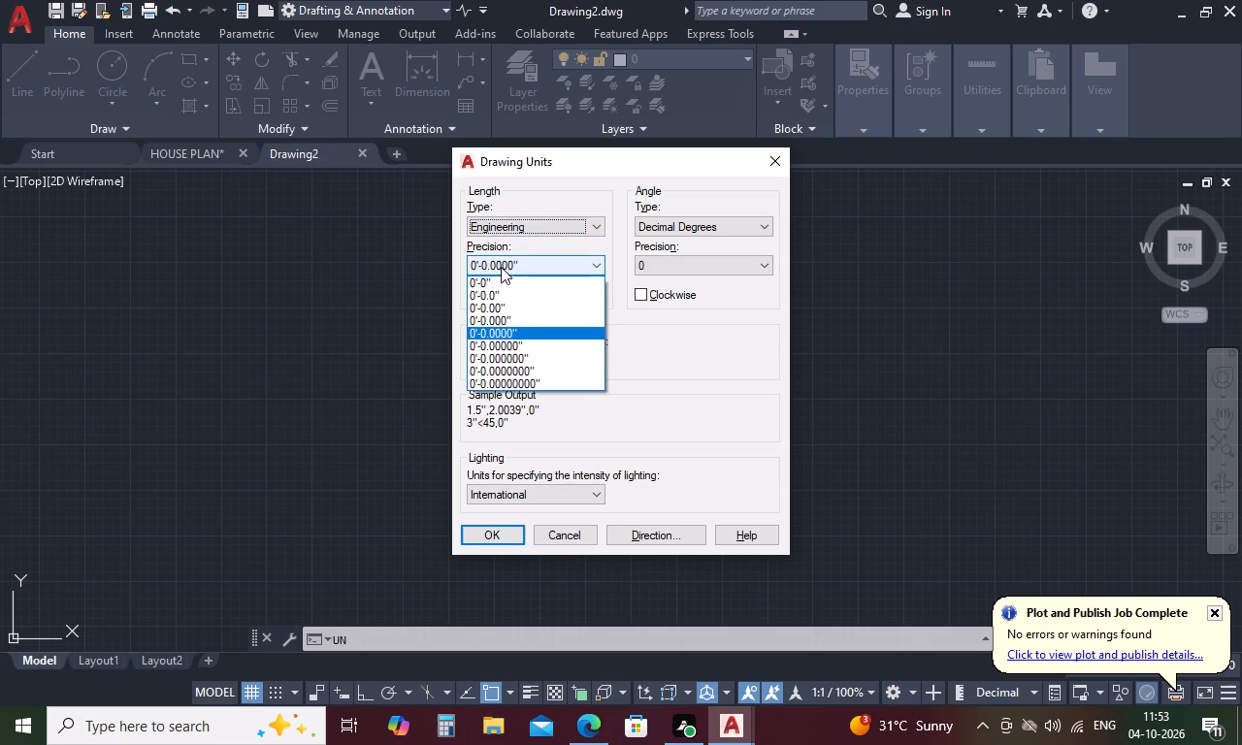
pyautogui.click(514, 301)
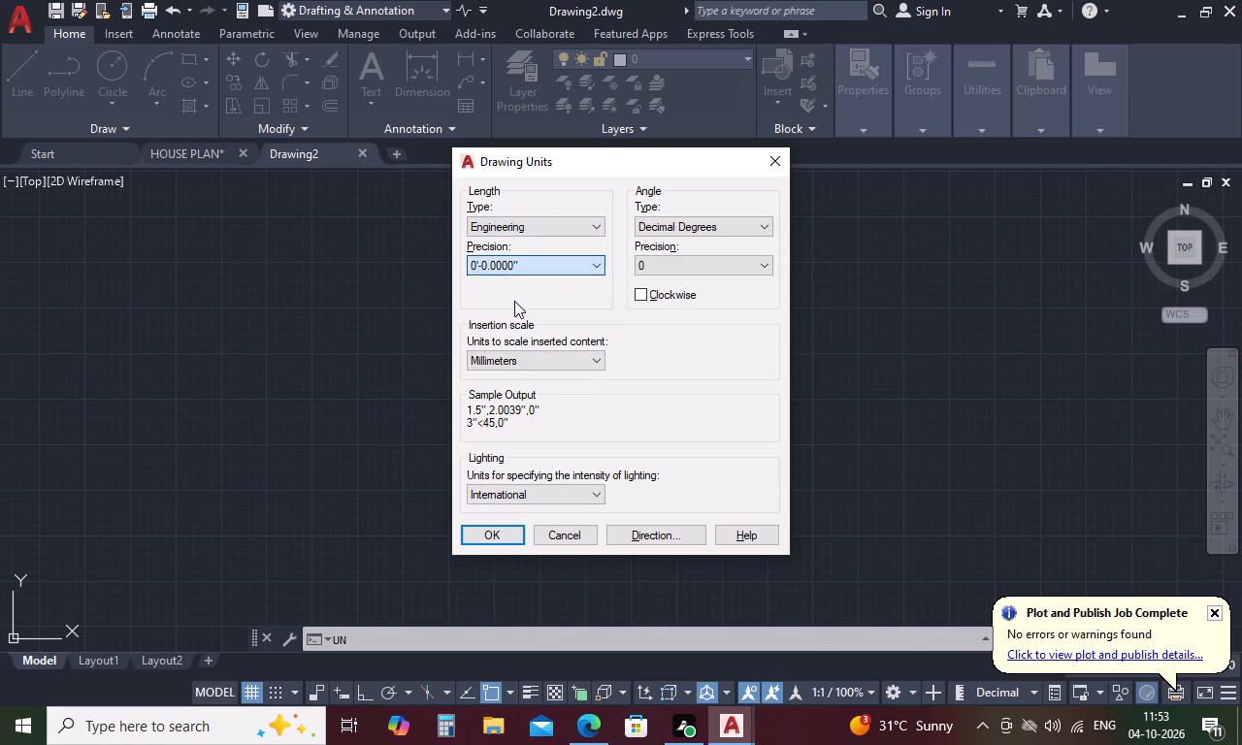
pyautogui.click(519, 358)
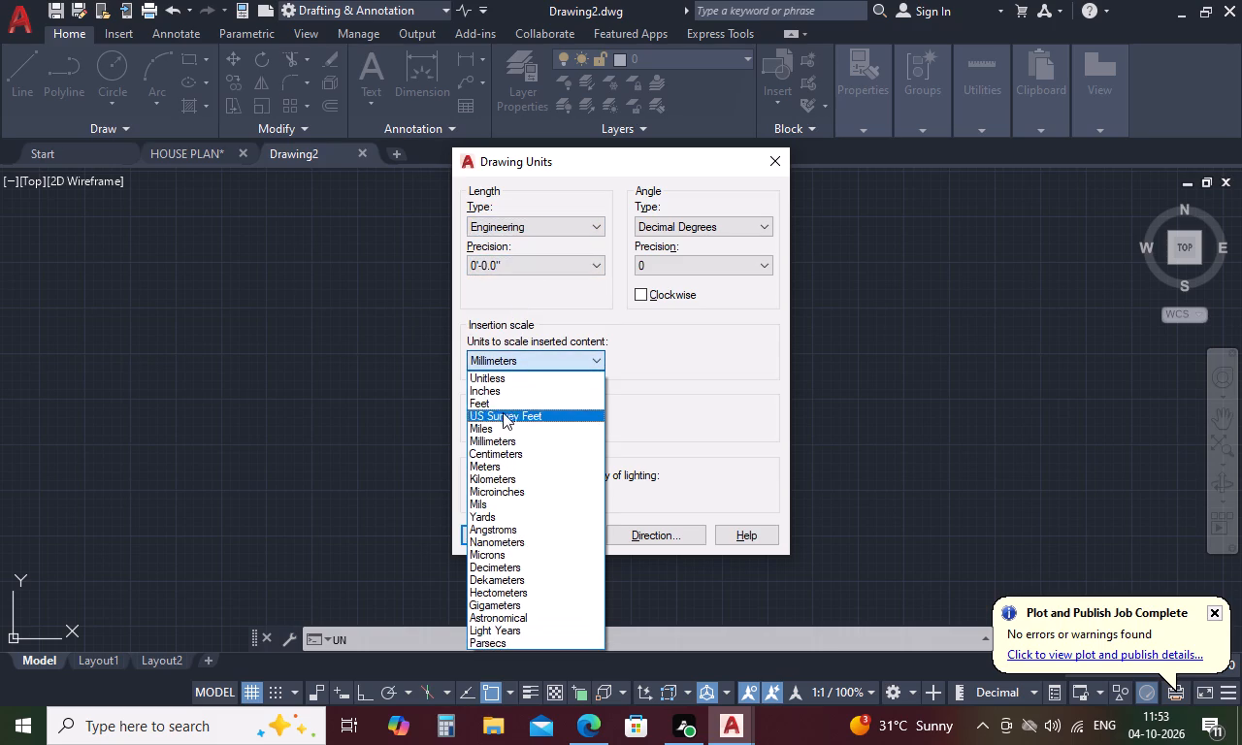
pyautogui.click(503, 390)
pyautogui.click(506, 542)
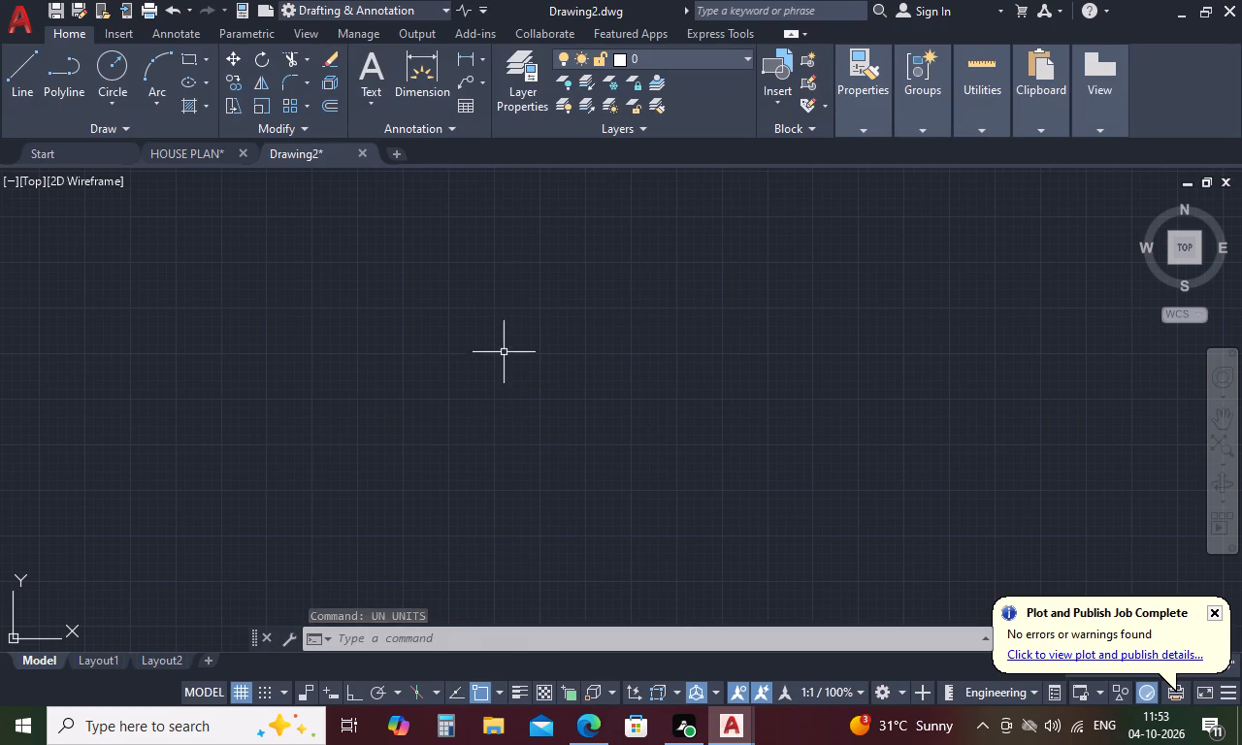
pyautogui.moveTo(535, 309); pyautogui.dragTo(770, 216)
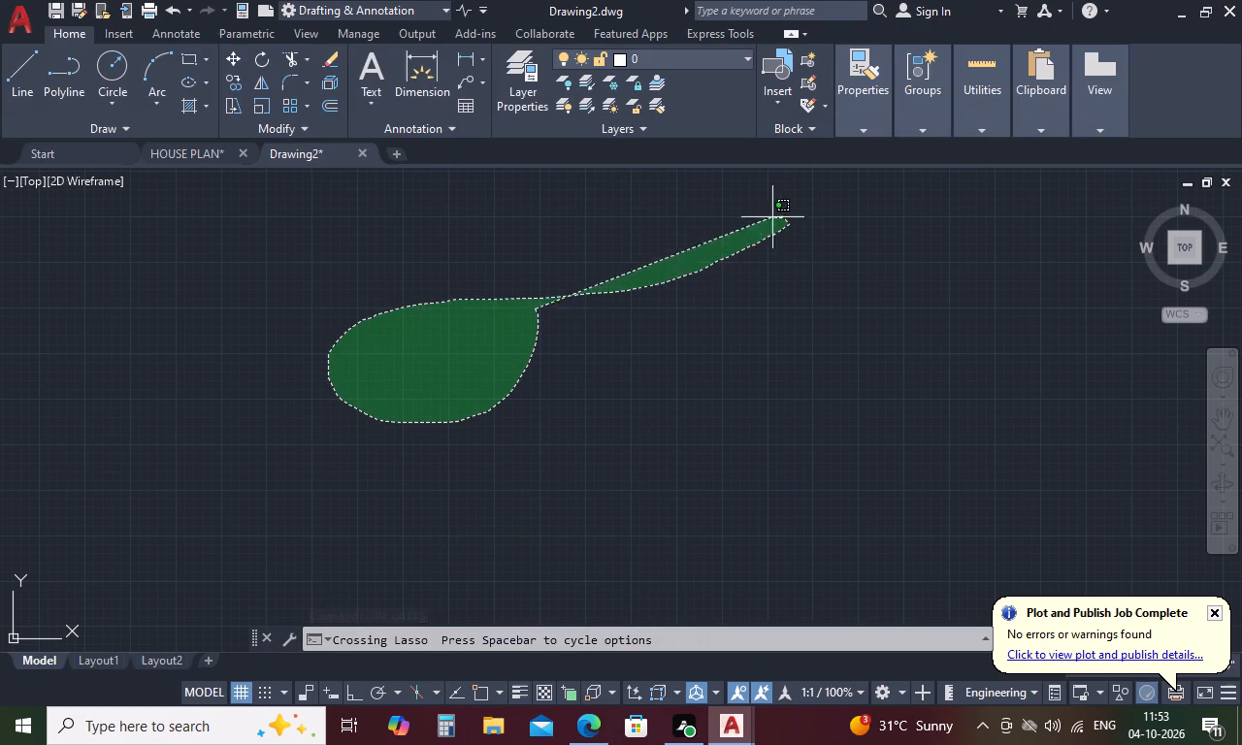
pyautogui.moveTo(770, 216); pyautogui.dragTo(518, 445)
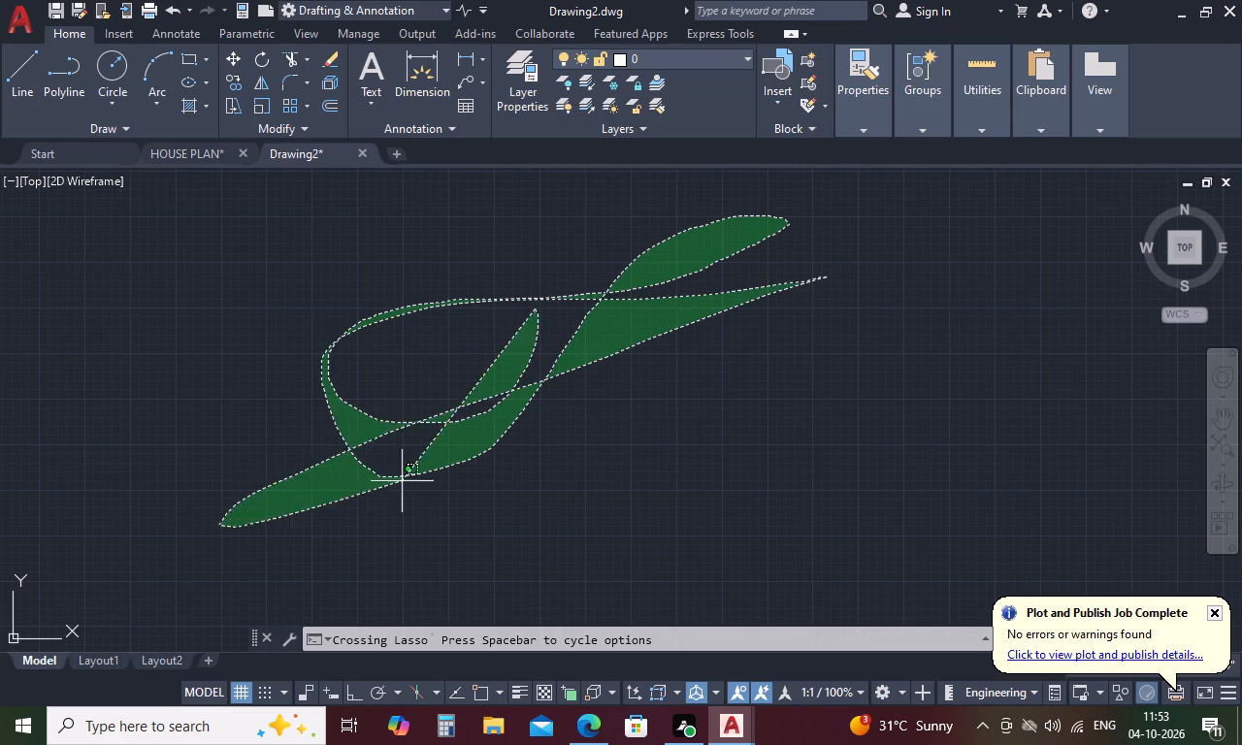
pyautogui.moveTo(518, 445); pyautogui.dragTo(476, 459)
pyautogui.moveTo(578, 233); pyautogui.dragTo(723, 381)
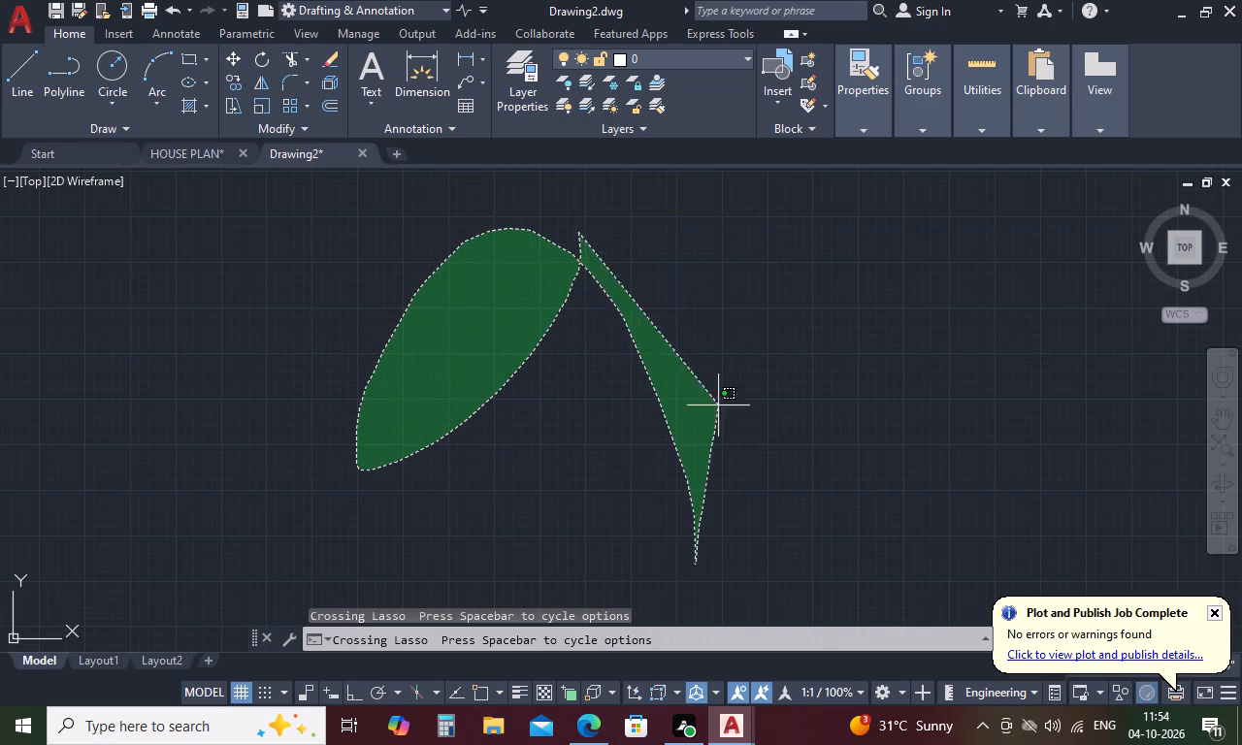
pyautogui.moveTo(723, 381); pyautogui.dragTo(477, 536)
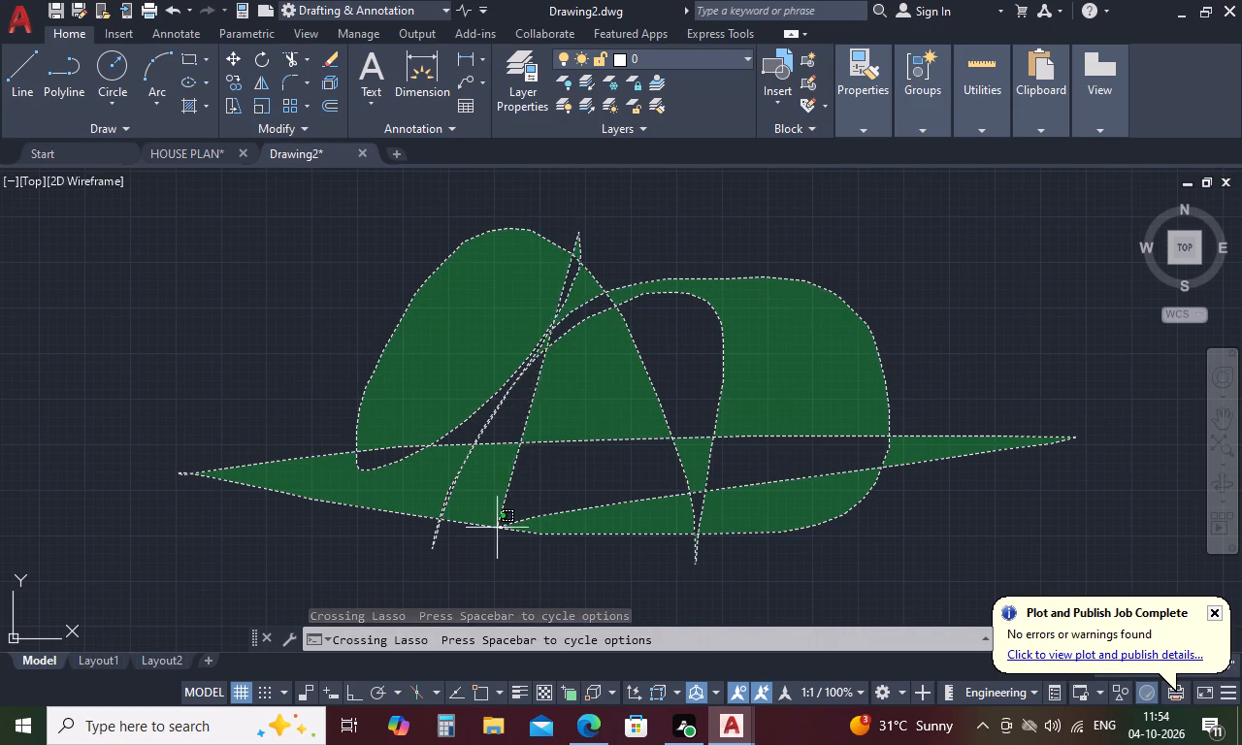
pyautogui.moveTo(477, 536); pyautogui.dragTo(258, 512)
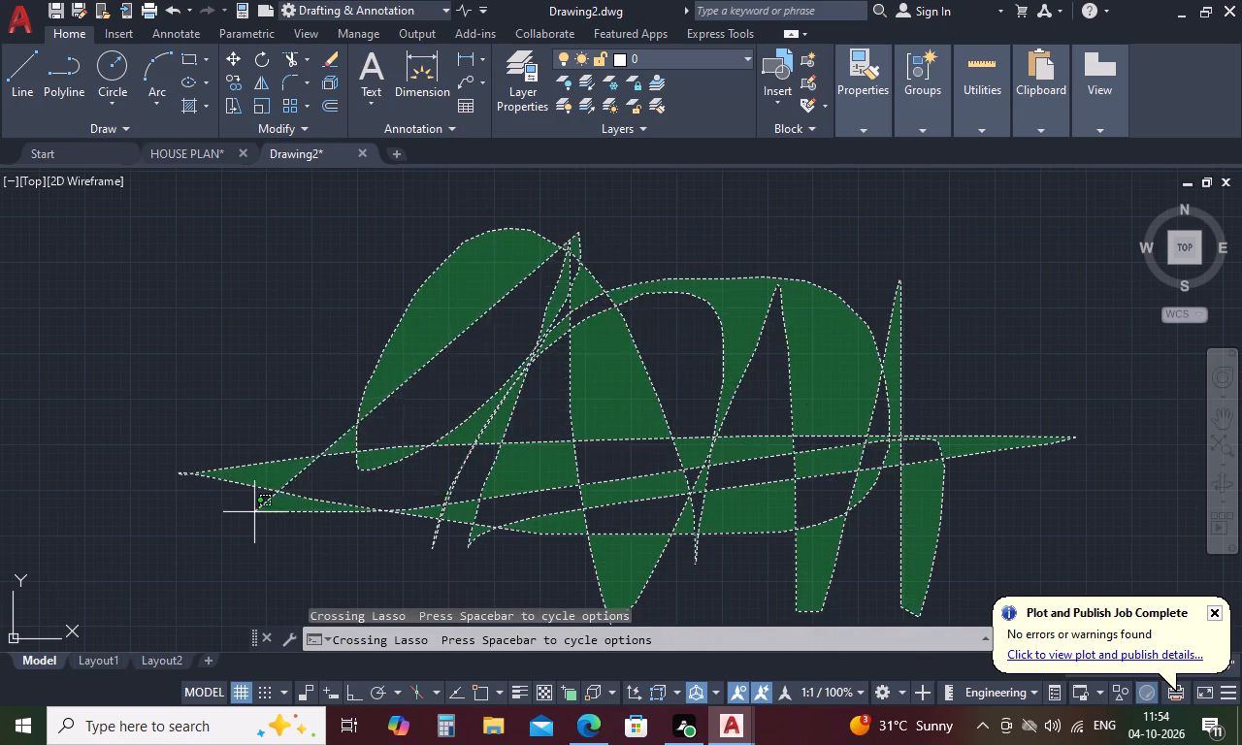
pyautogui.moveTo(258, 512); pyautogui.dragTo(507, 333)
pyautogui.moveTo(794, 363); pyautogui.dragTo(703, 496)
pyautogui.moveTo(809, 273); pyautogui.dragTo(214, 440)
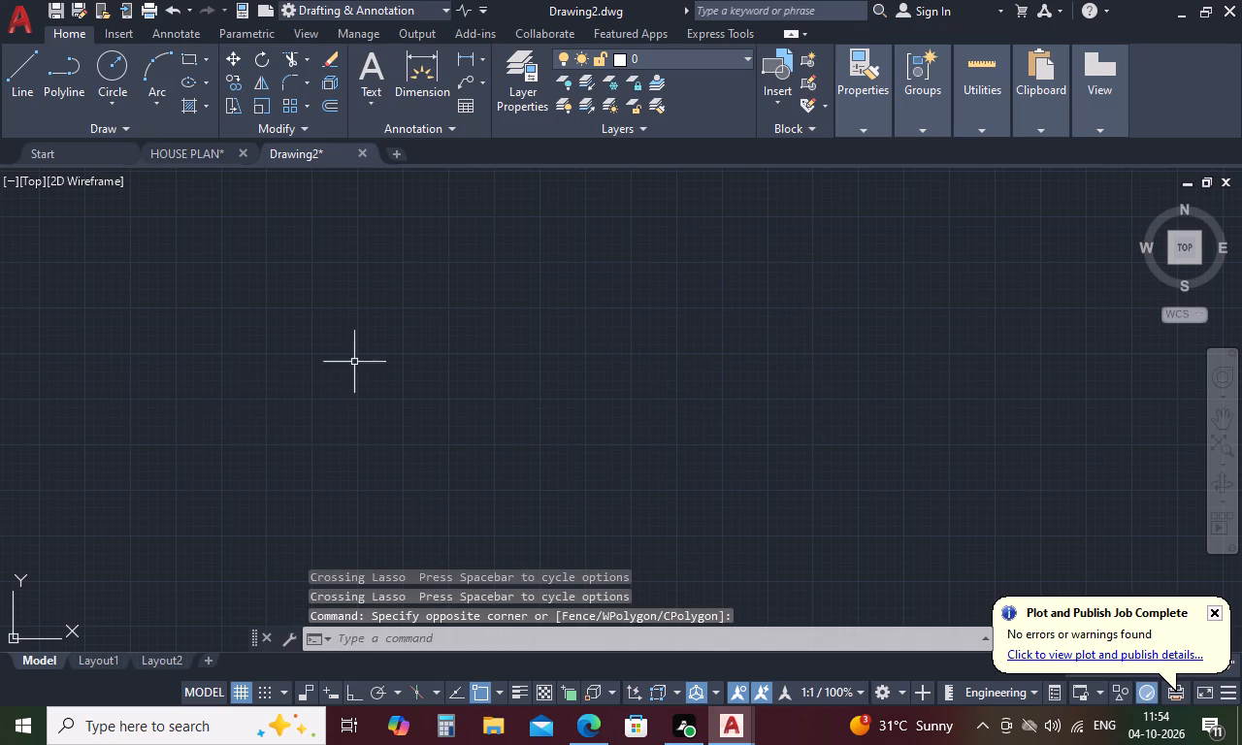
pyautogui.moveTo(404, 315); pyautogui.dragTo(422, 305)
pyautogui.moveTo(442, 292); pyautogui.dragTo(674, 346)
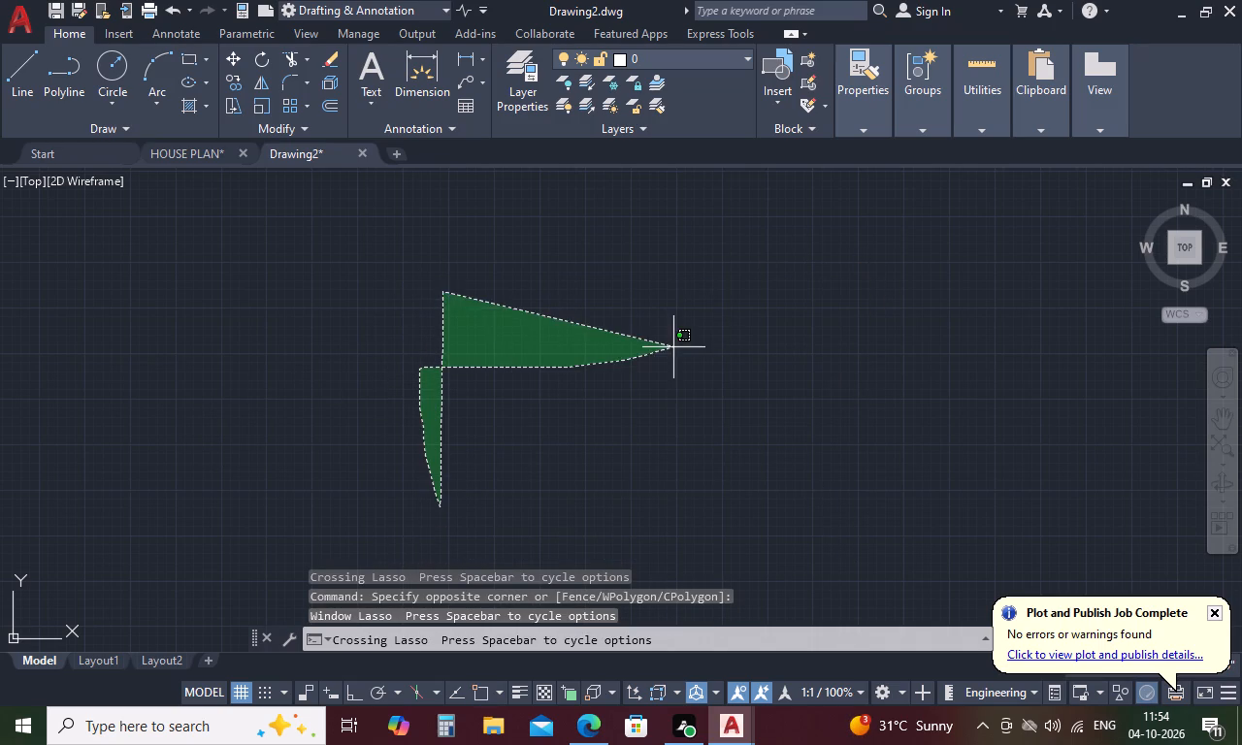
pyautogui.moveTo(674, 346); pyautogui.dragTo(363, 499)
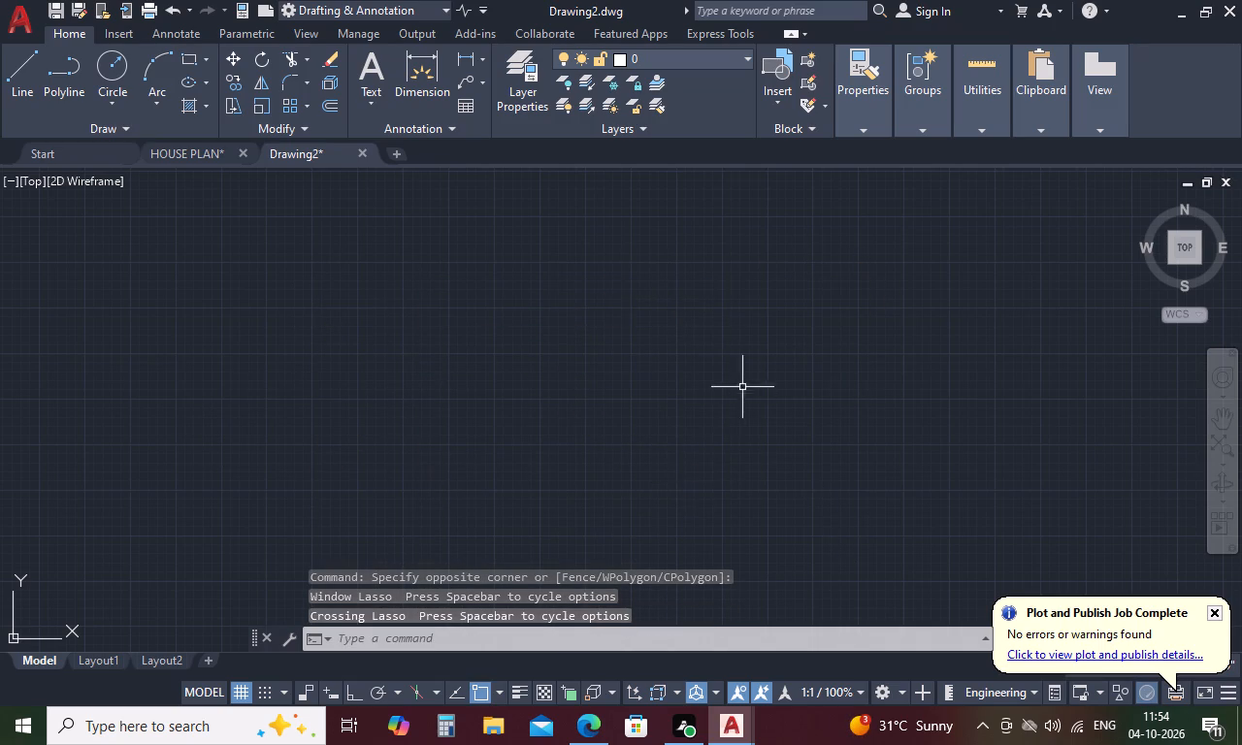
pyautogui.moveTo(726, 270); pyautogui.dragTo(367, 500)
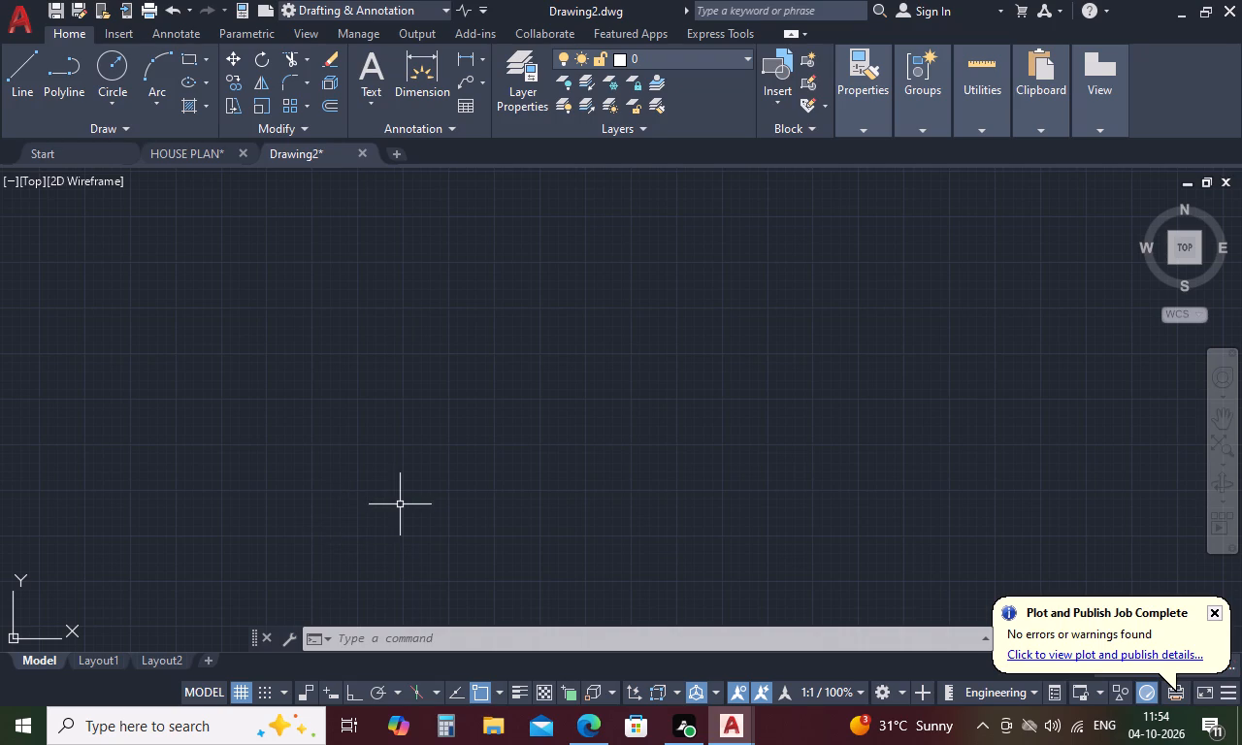
# Draw an upright rectangular outline from four connected lines, with Ortho turned on to keep the sides square.
pyautogui.write('L')
pyautogui.press('space')
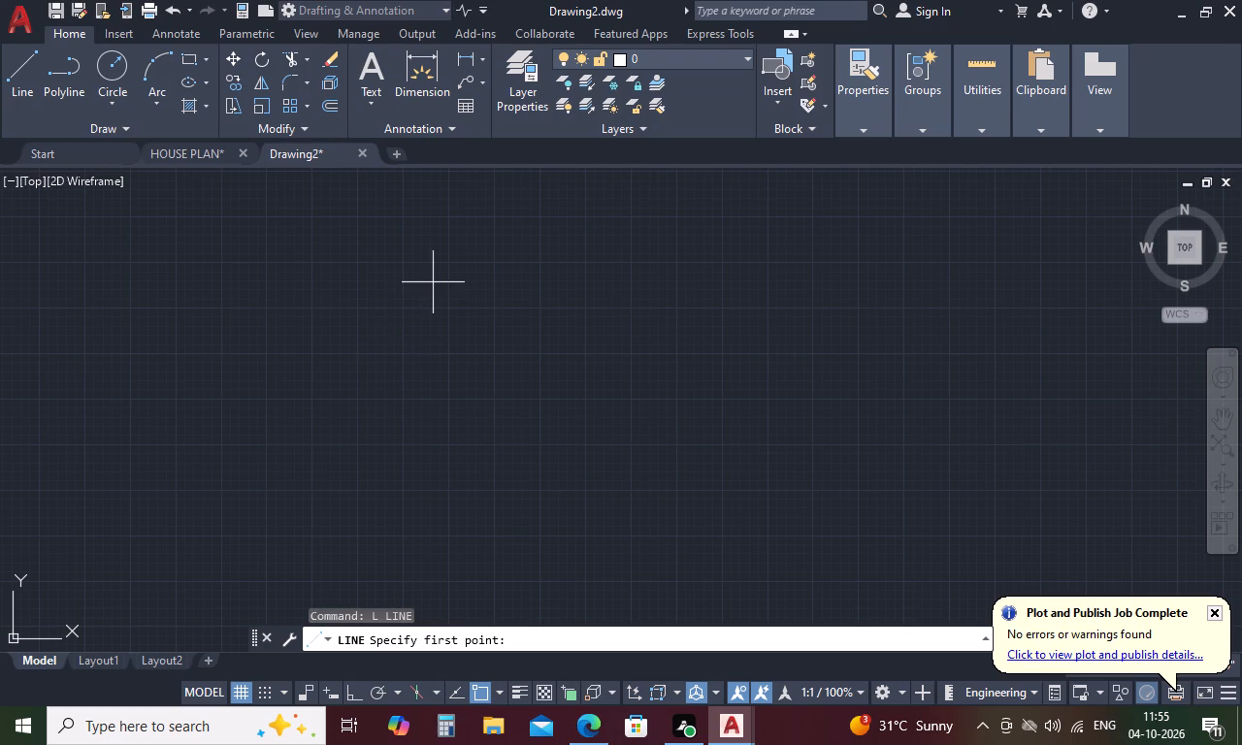
pyautogui.click(406, 264)
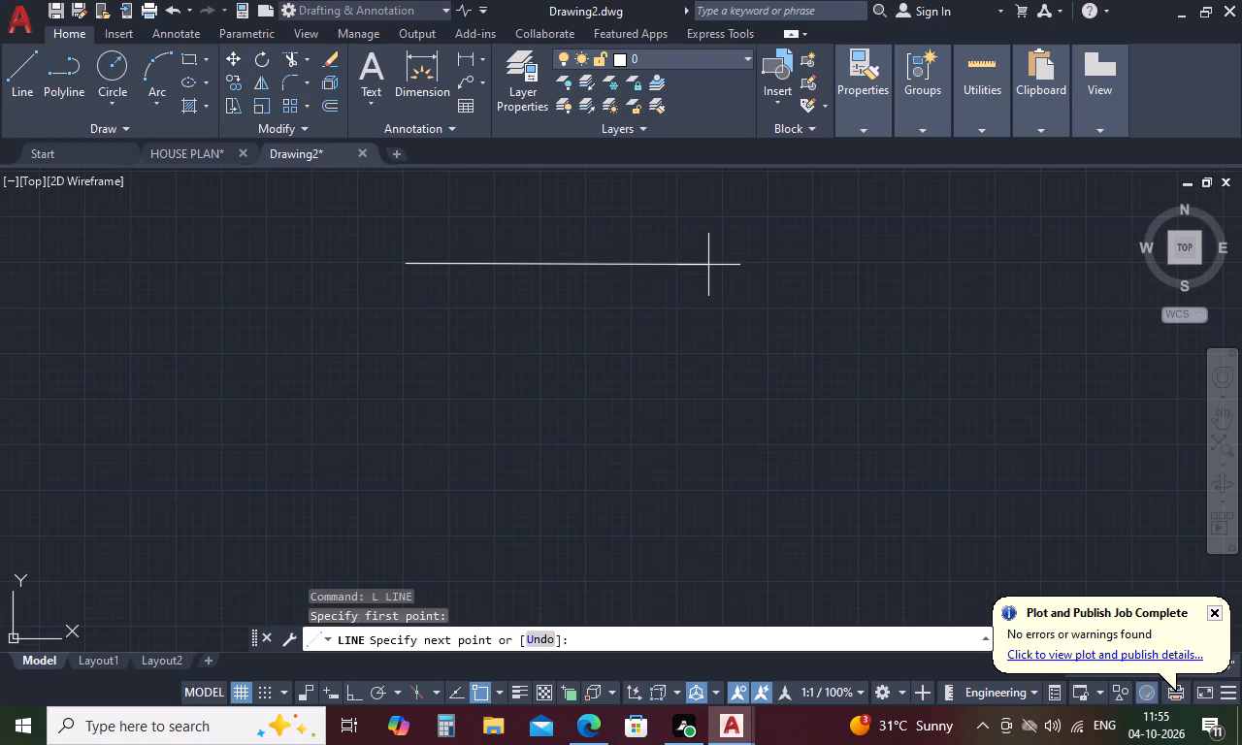
pyautogui.press('F8')
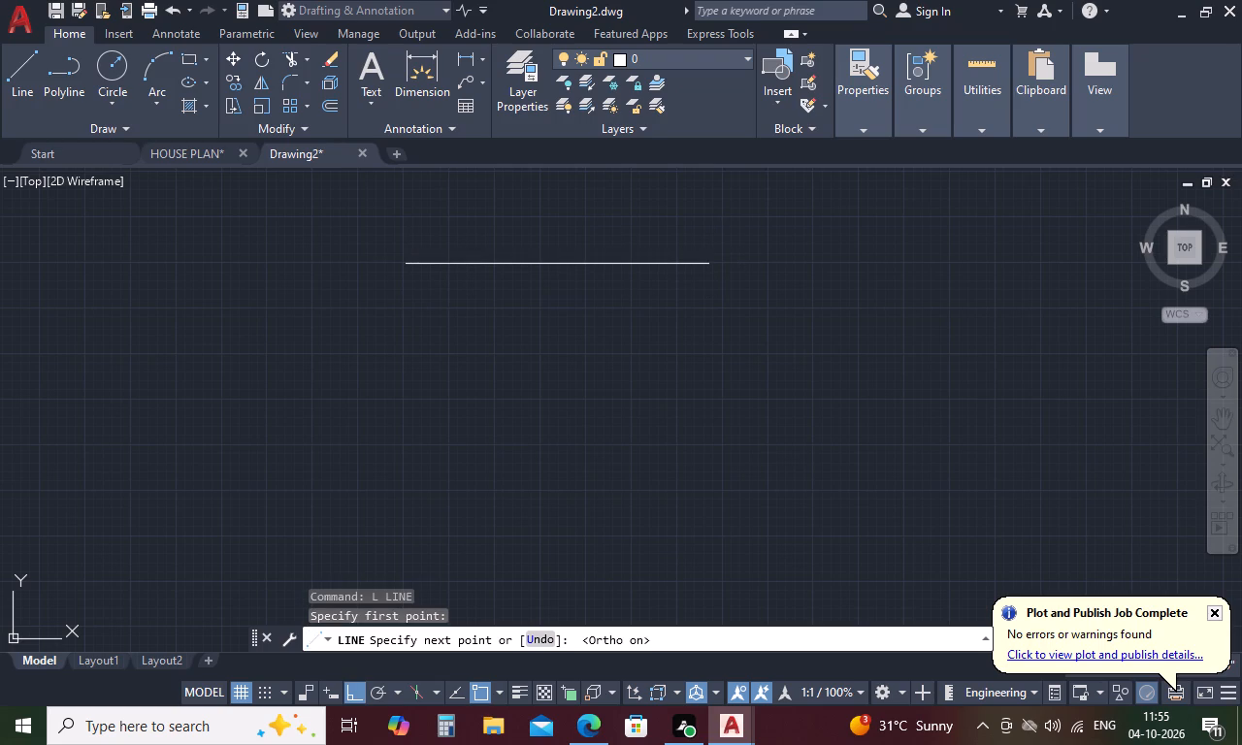
pyautogui.click(622, 275)
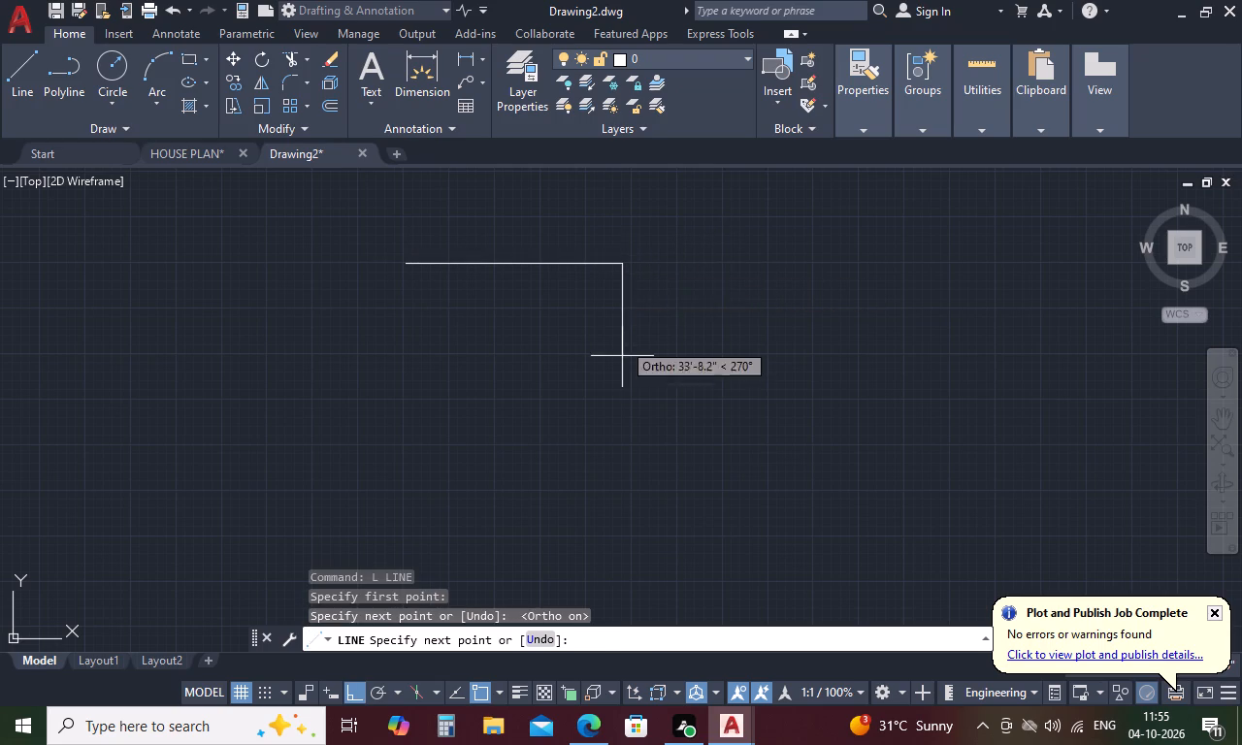
pyautogui.click(608, 521)
pyautogui.click(416, 524)
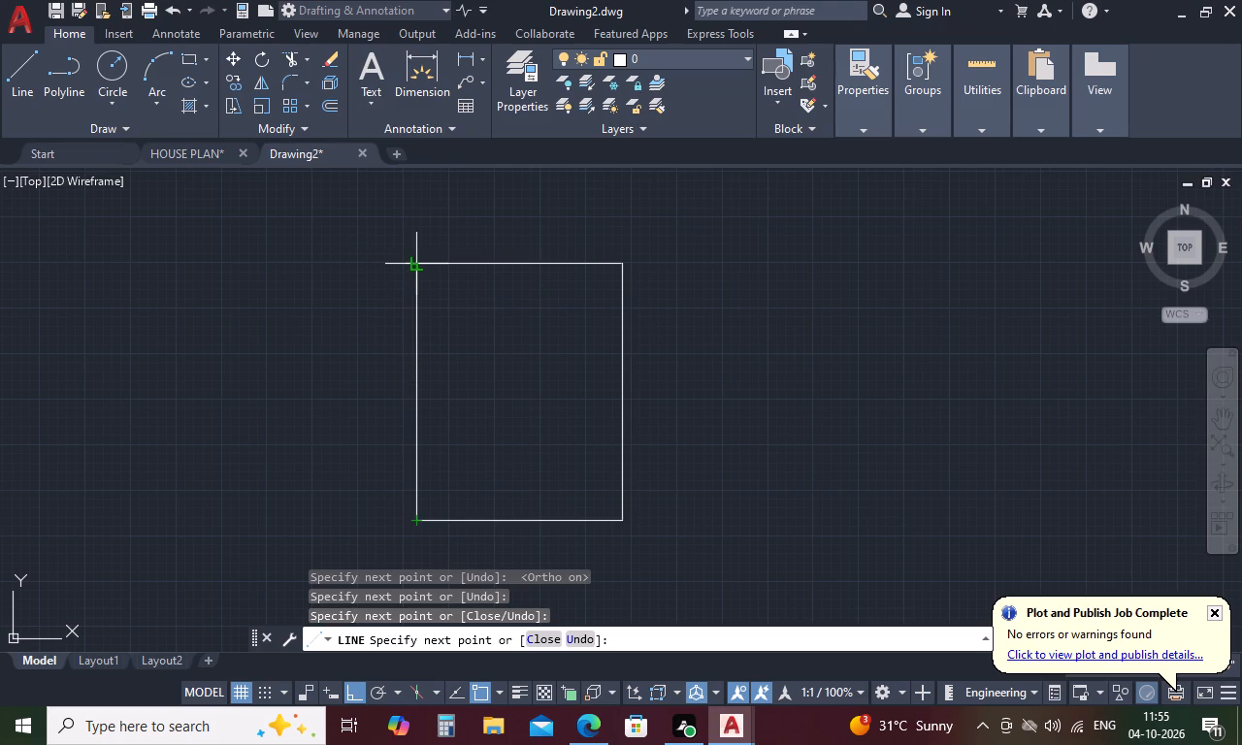
pyautogui.click(415, 261)
pyautogui.press('Escape')
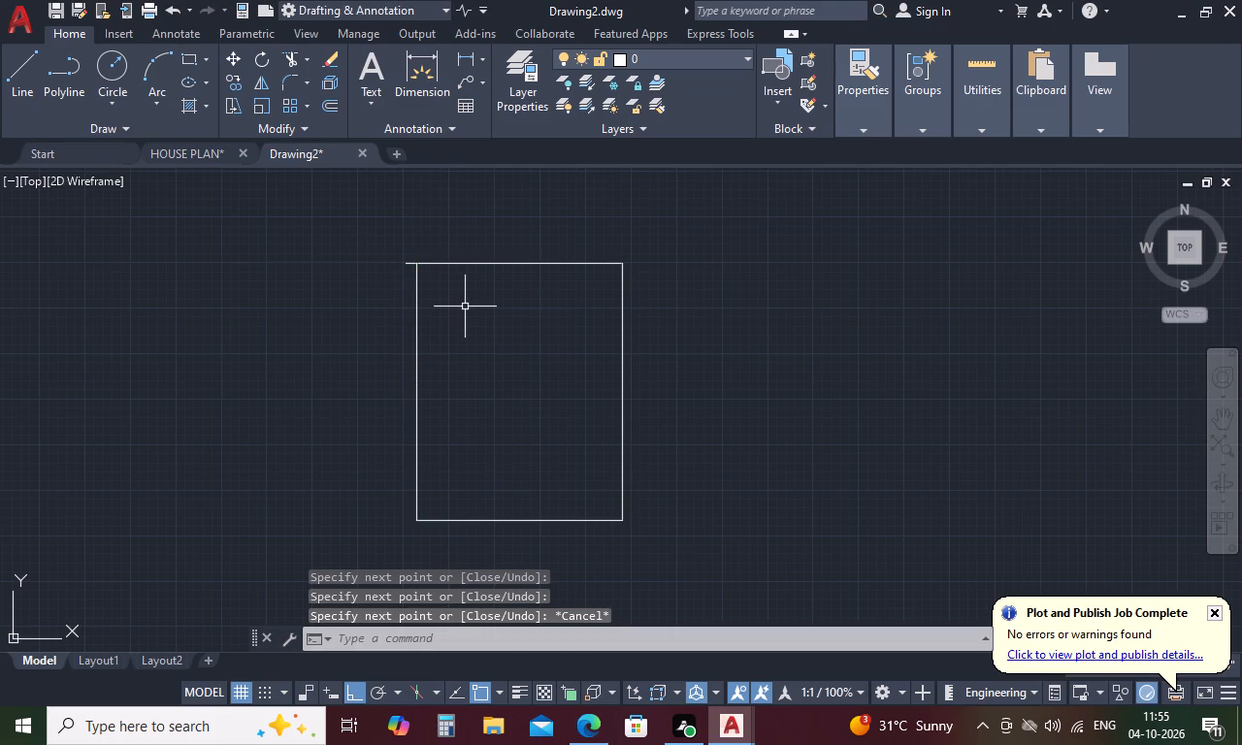
# Trim the short stub of the top line that overhangs the outline's upper-left corner.
pyautogui.write('TR')
pyautogui.press('space')
pyautogui.click(407, 262)
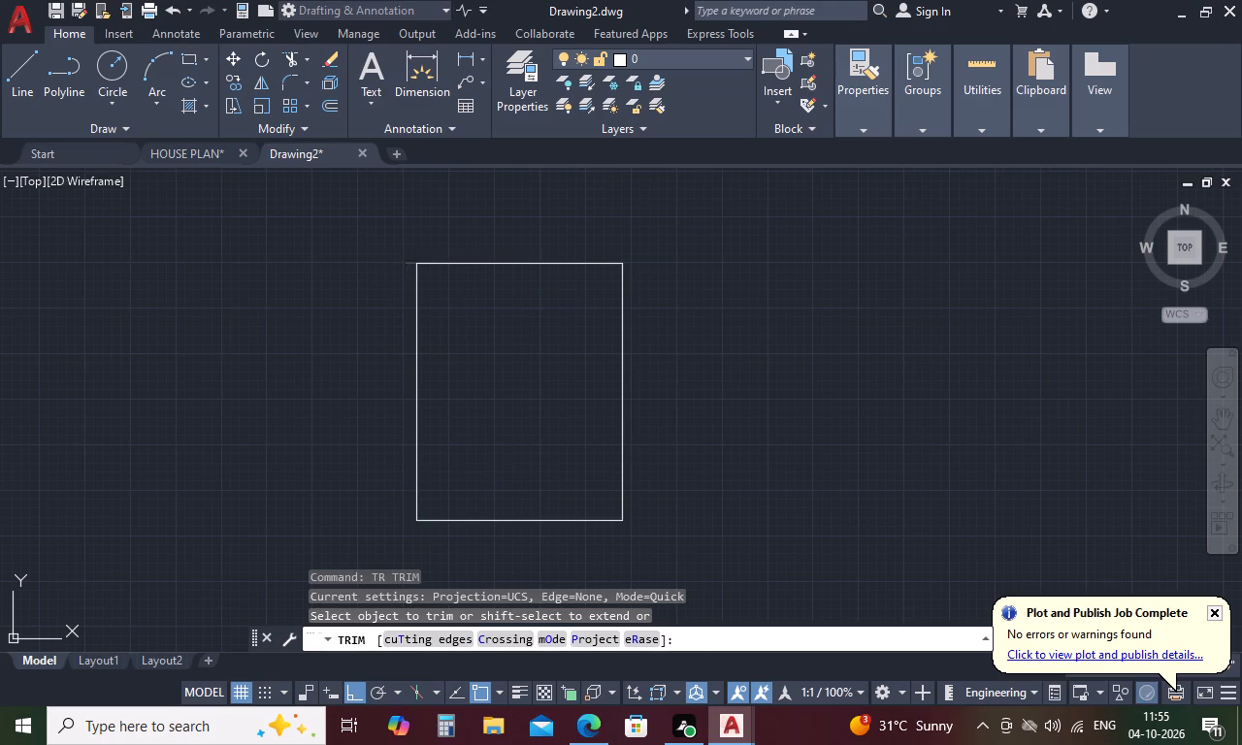
pyautogui.press('Escape')
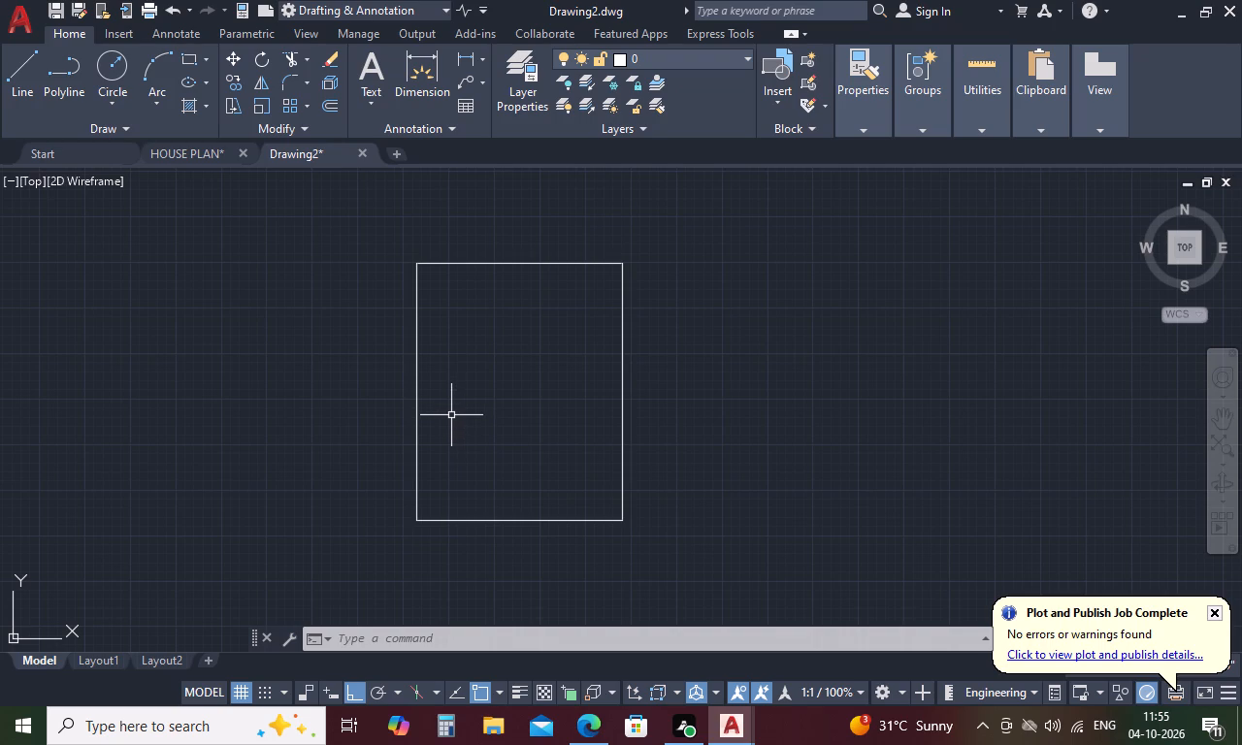
# Offset all four sides of the outline inward by 10 inches.
pyautogui.press('o')
pyautogui.press('space')
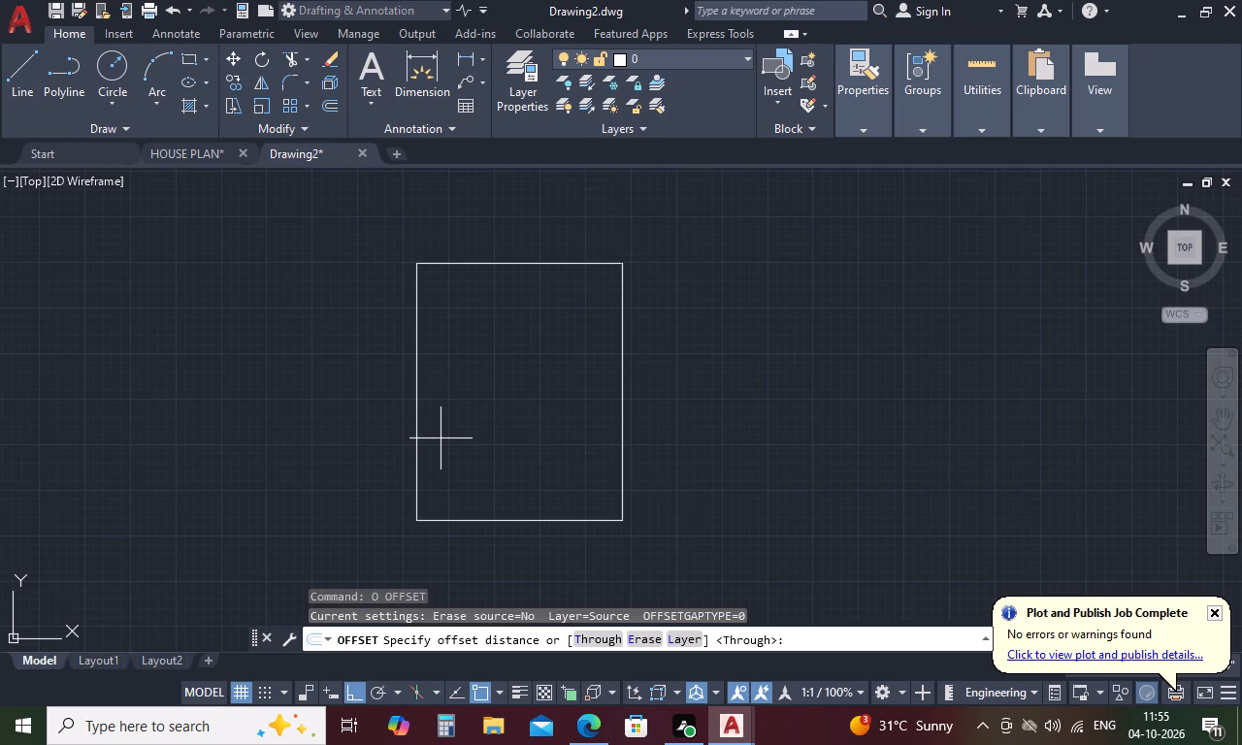
pyautogui.write('10')
pyautogui.press('space')
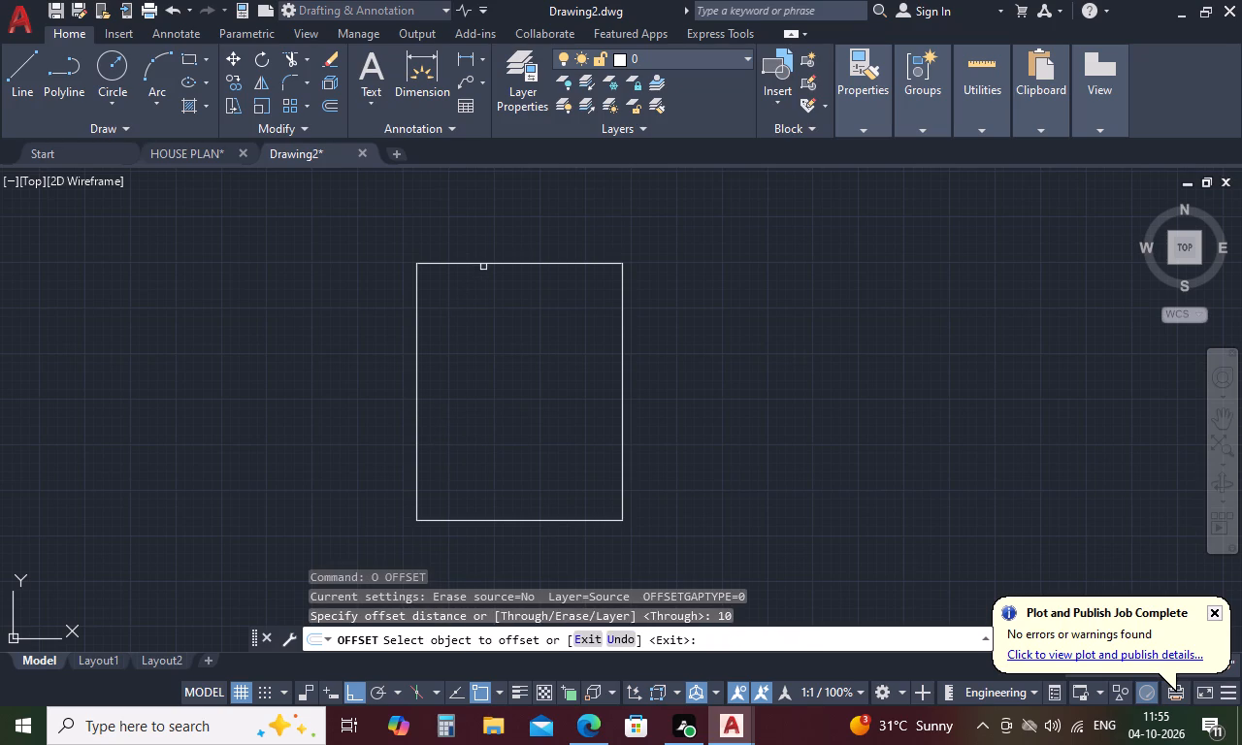
pyautogui.click(486, 264)
pyautogui.click(487, 340)
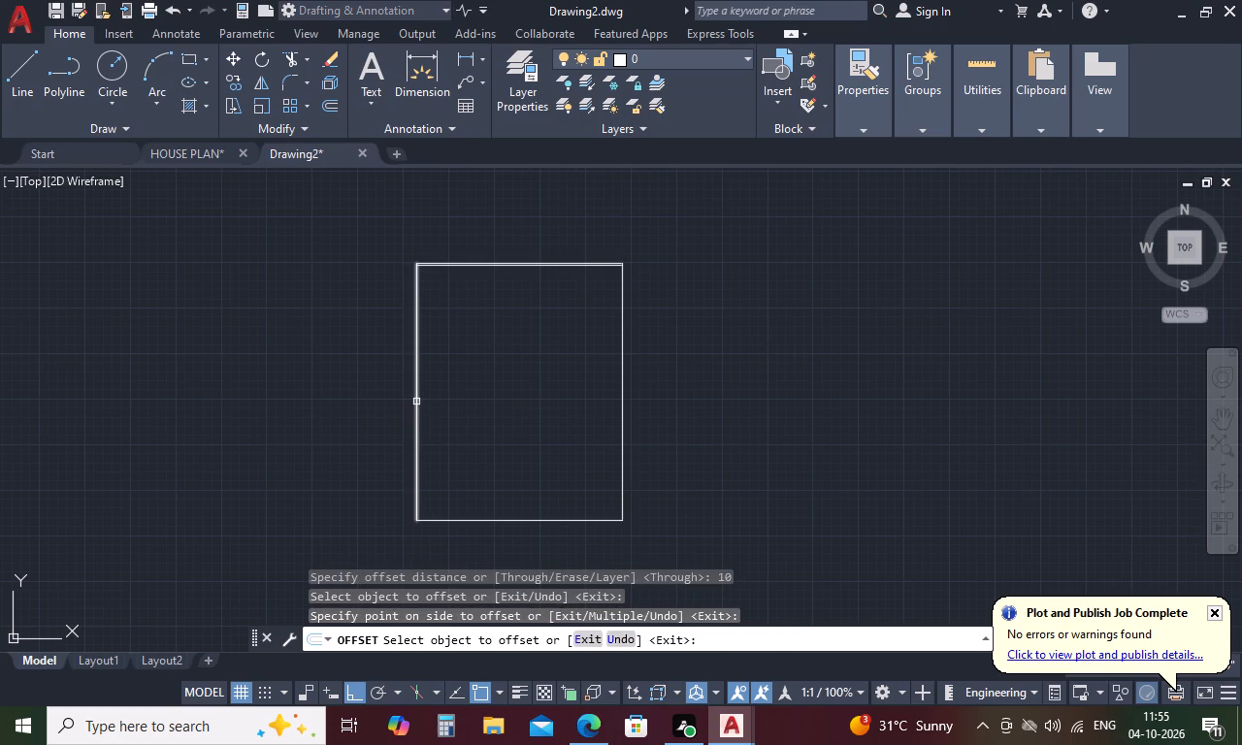
pyautogui.click(416, 402)
pyautogui.click(478, 410)
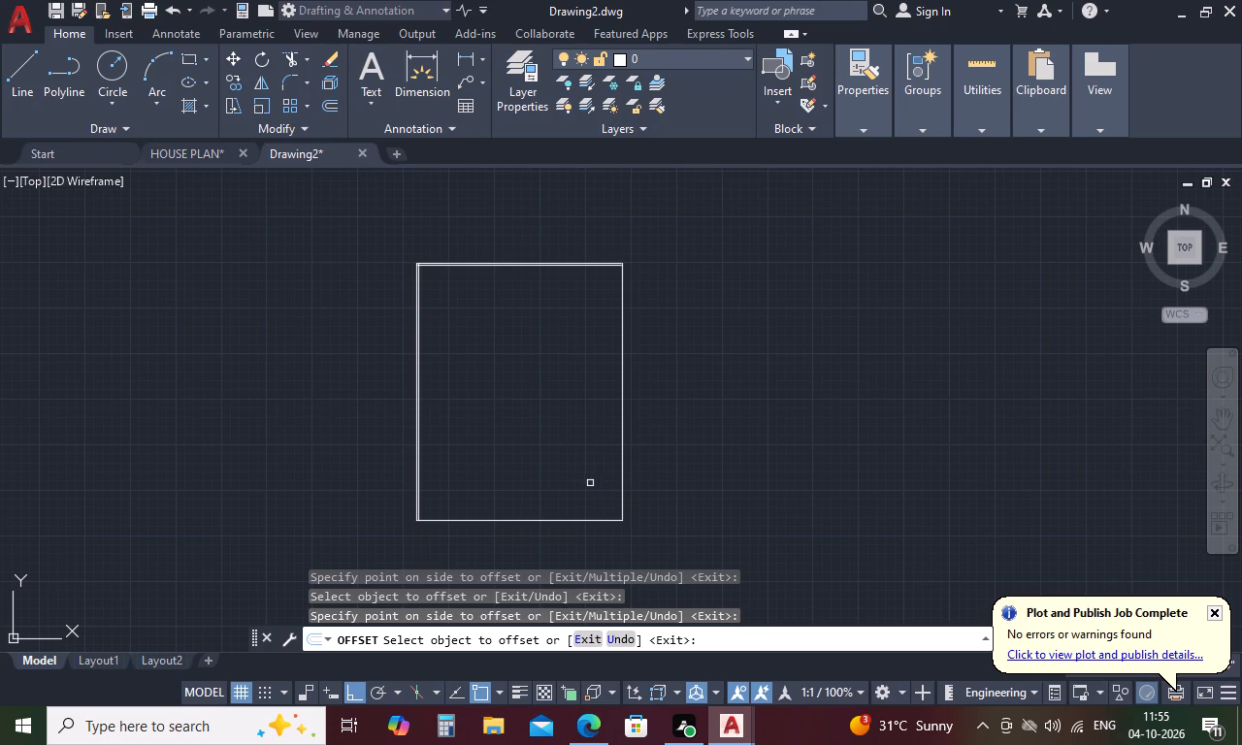
pyautogui.click(484, 521)
pyautogui.click(492, 483)
pyautogui.moveTo(623, 393); pyautogui.dragTo(608, 398)
pyautogui.click(560, 415)
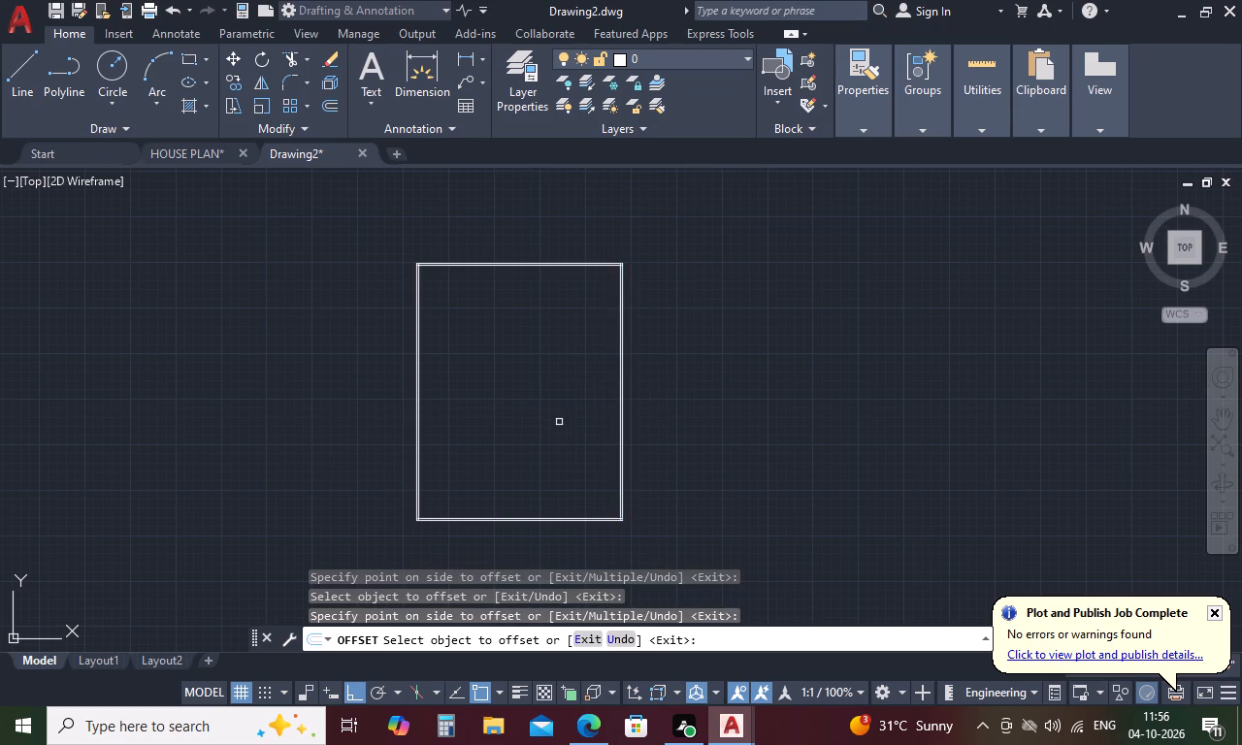
pyautogui.press('space')
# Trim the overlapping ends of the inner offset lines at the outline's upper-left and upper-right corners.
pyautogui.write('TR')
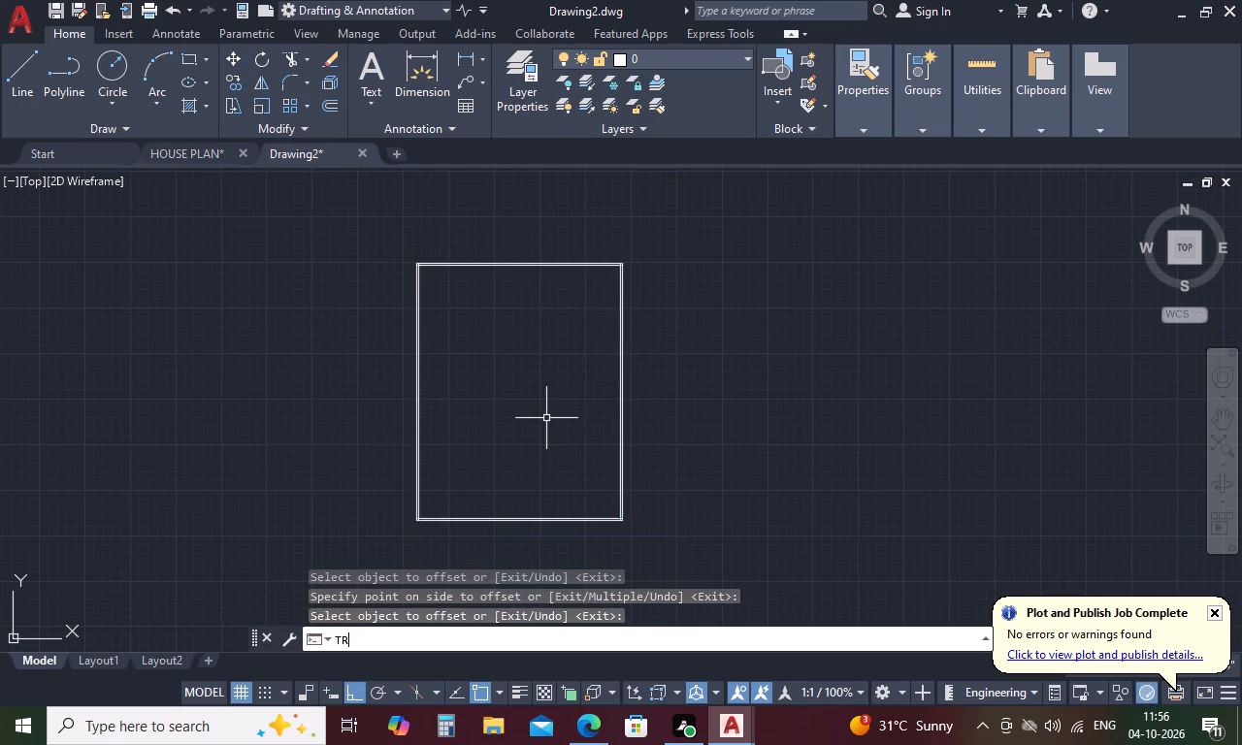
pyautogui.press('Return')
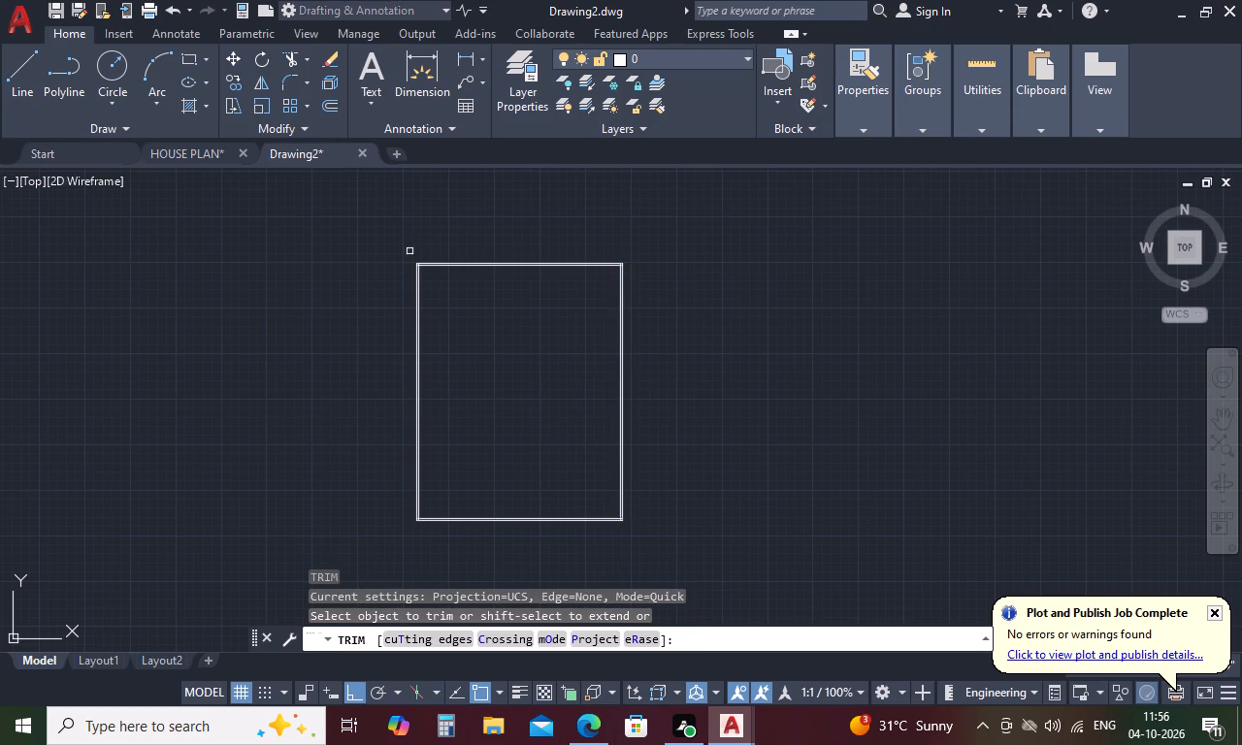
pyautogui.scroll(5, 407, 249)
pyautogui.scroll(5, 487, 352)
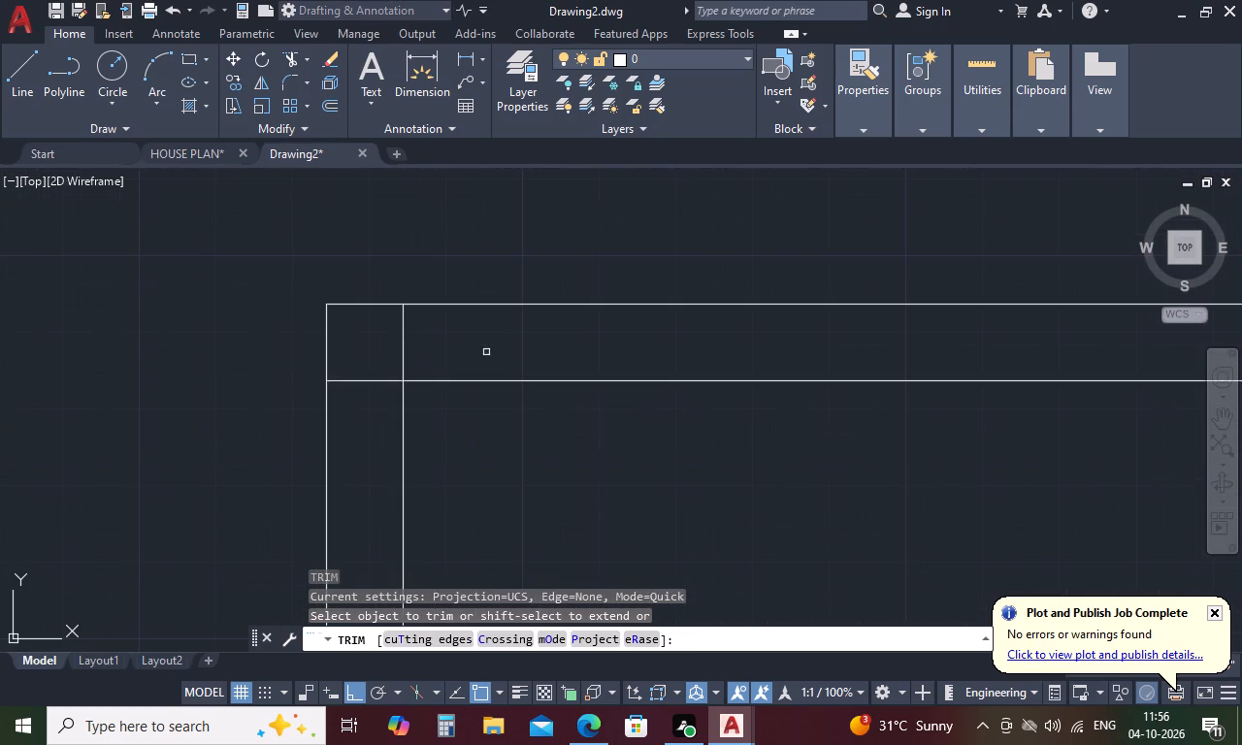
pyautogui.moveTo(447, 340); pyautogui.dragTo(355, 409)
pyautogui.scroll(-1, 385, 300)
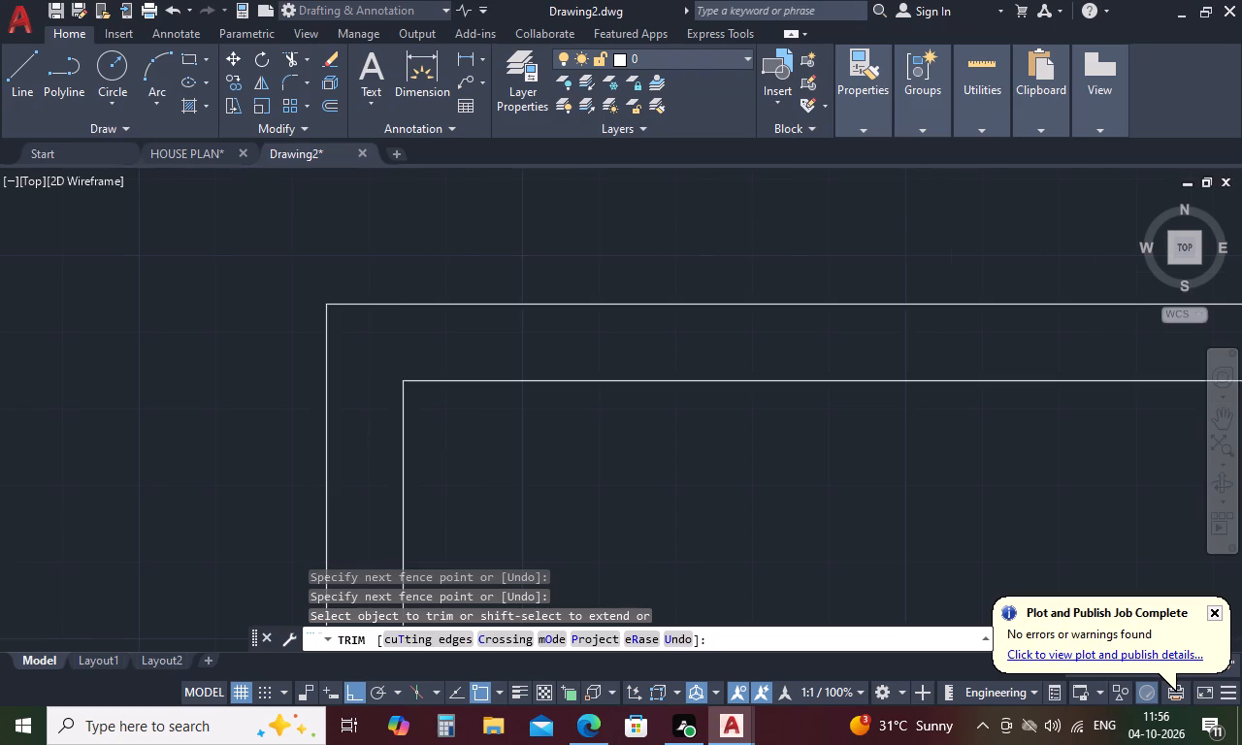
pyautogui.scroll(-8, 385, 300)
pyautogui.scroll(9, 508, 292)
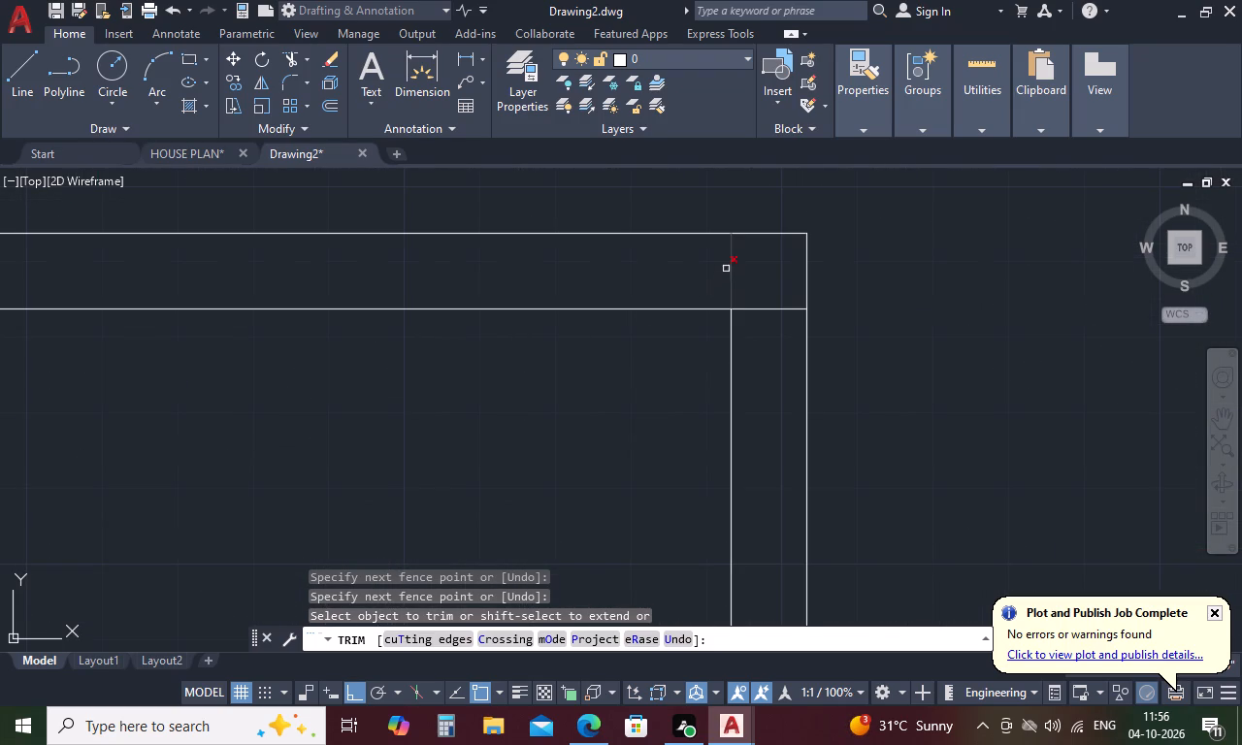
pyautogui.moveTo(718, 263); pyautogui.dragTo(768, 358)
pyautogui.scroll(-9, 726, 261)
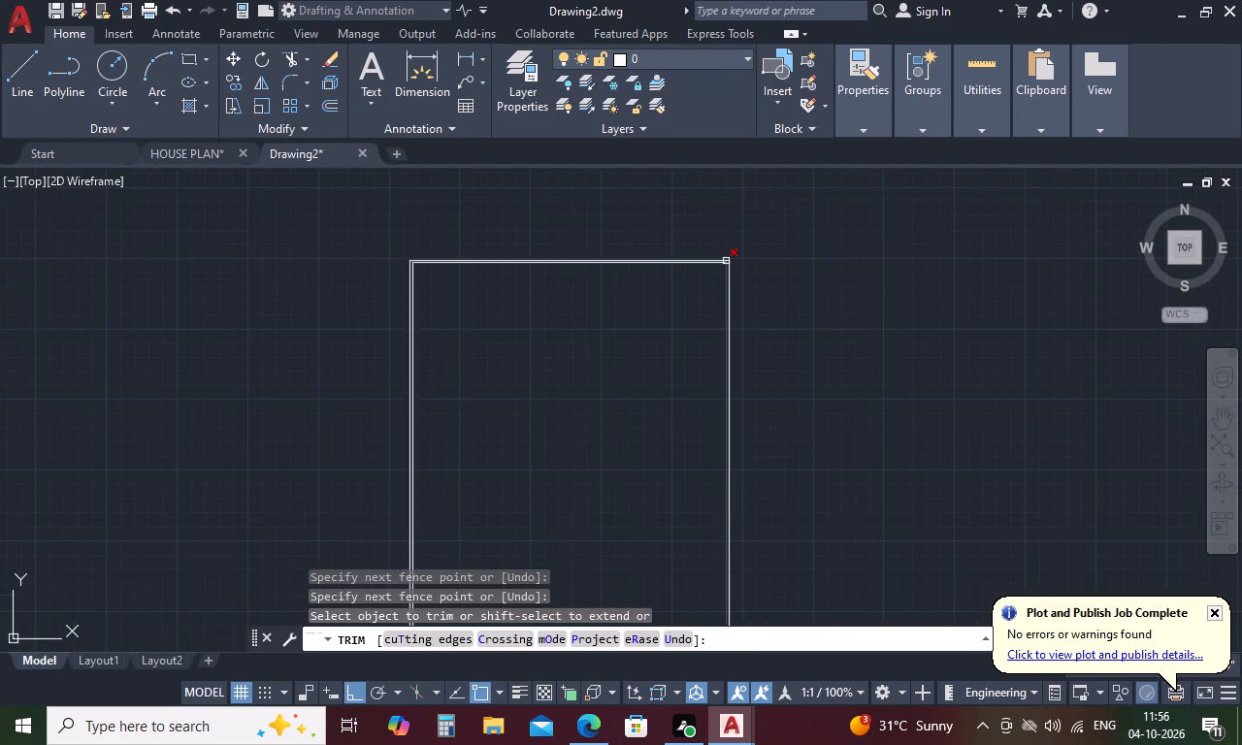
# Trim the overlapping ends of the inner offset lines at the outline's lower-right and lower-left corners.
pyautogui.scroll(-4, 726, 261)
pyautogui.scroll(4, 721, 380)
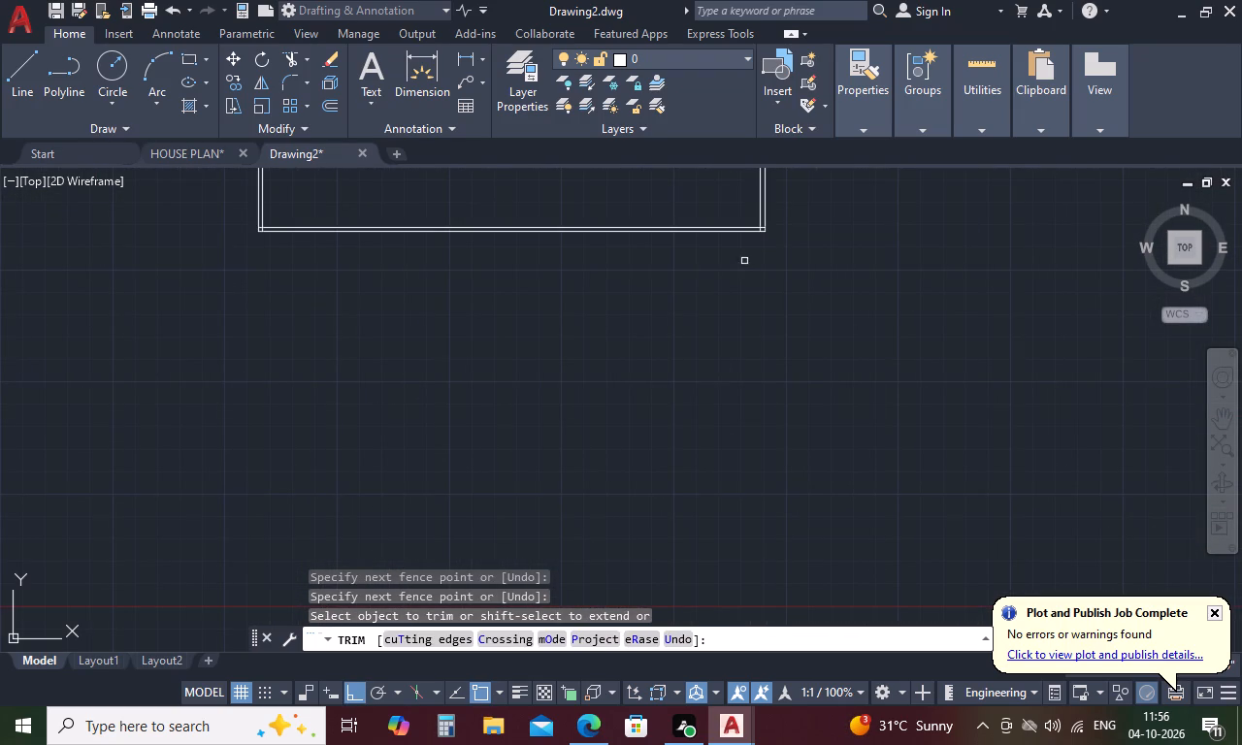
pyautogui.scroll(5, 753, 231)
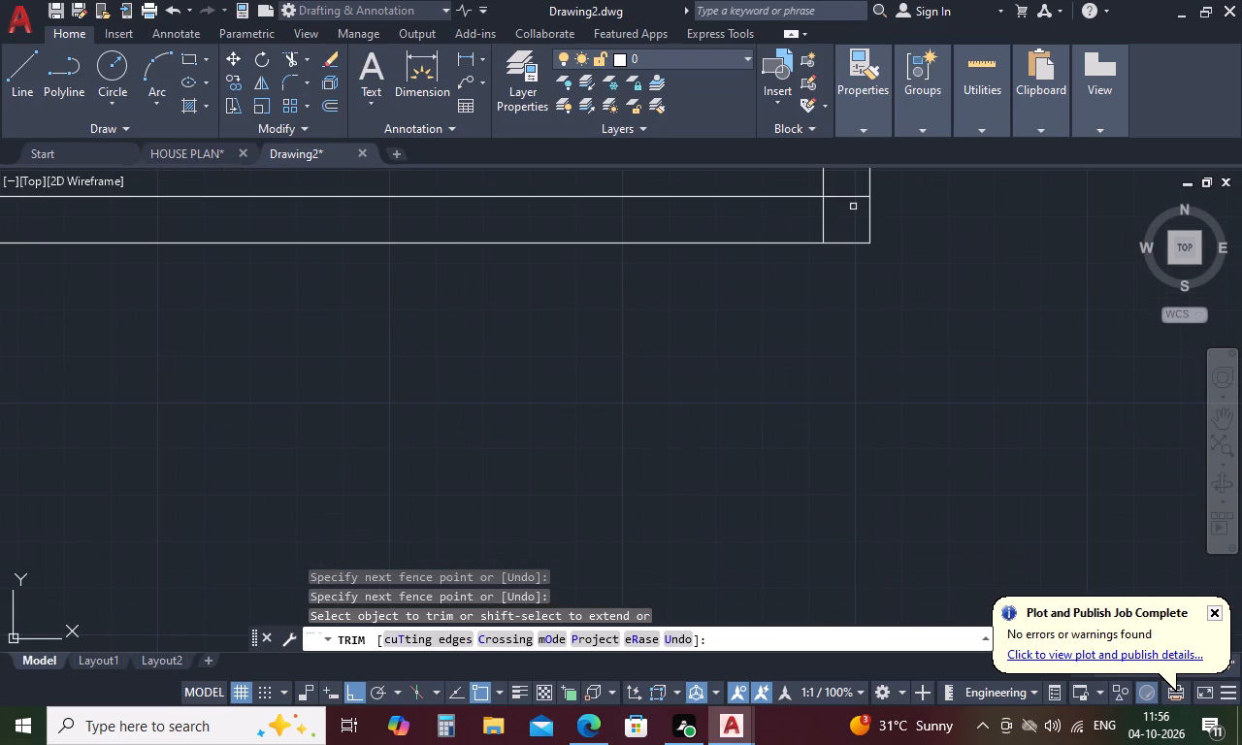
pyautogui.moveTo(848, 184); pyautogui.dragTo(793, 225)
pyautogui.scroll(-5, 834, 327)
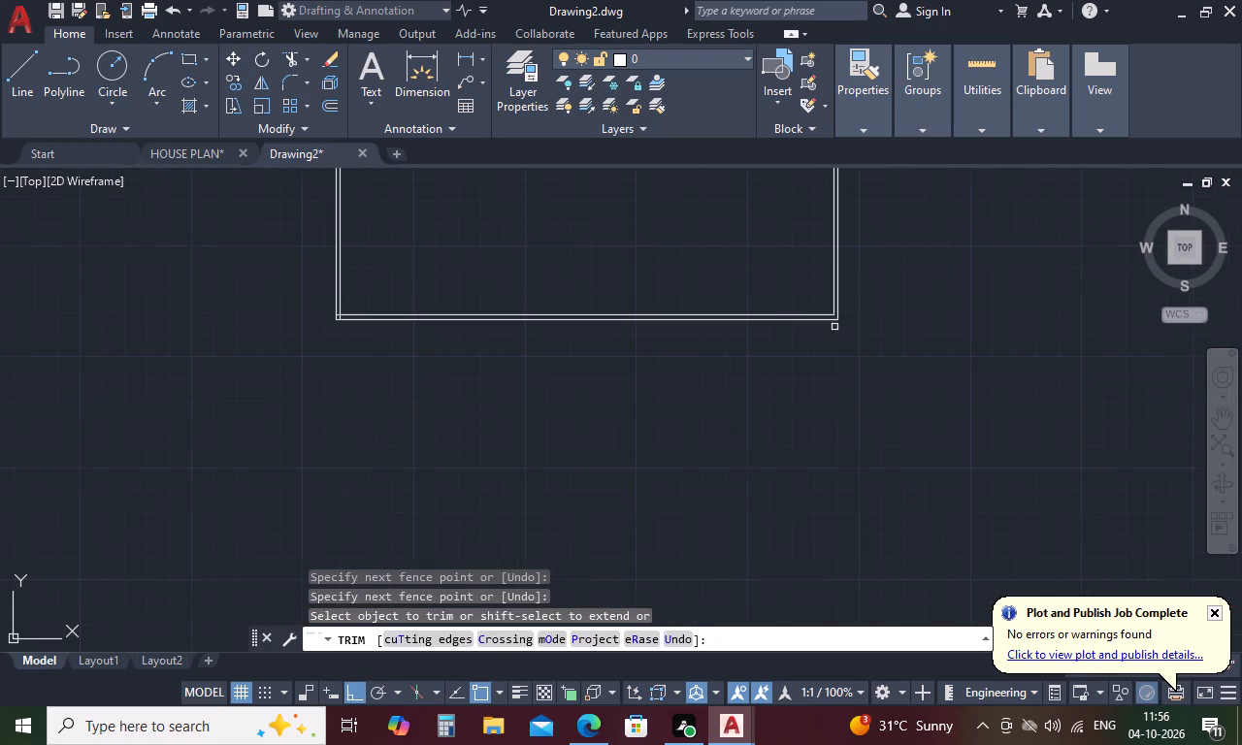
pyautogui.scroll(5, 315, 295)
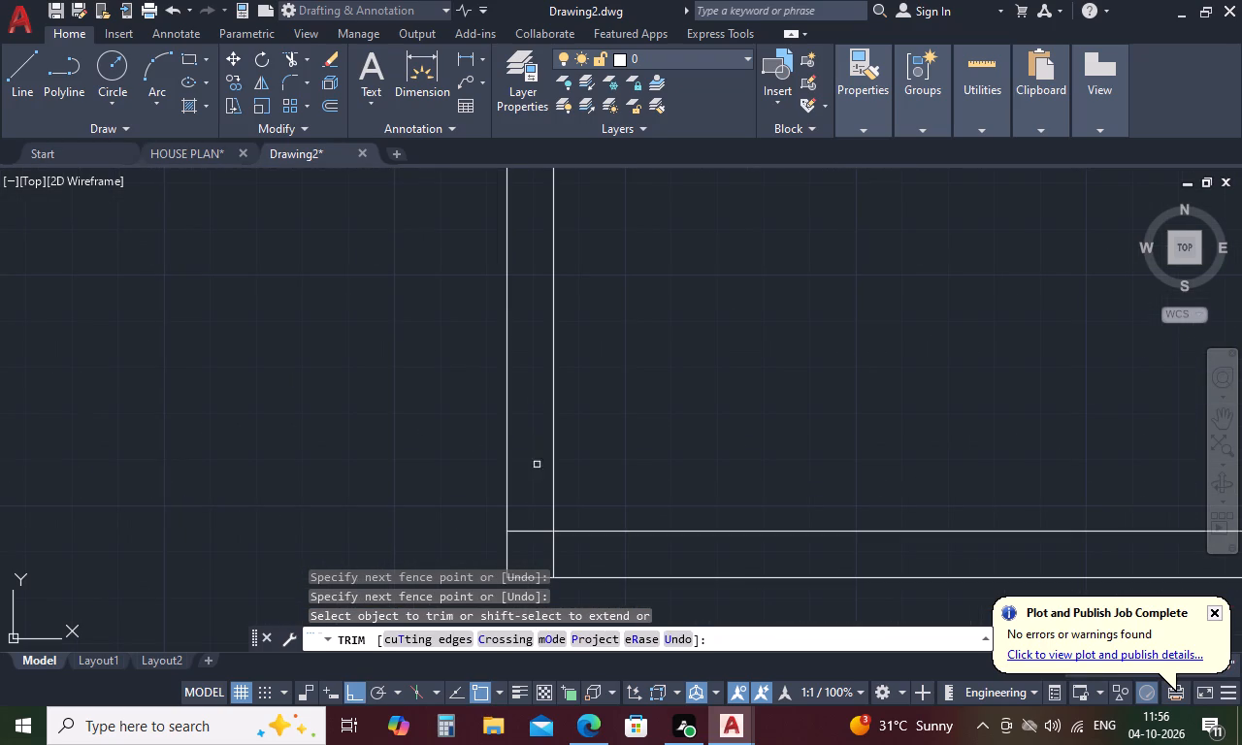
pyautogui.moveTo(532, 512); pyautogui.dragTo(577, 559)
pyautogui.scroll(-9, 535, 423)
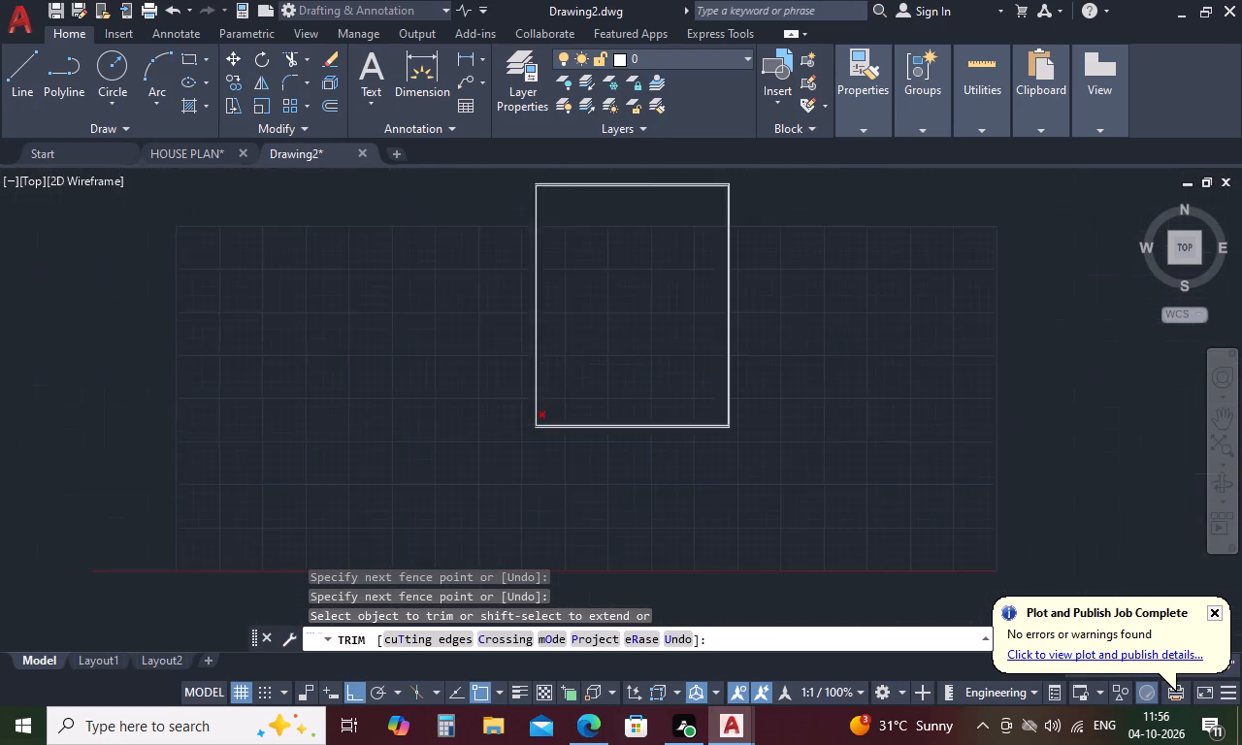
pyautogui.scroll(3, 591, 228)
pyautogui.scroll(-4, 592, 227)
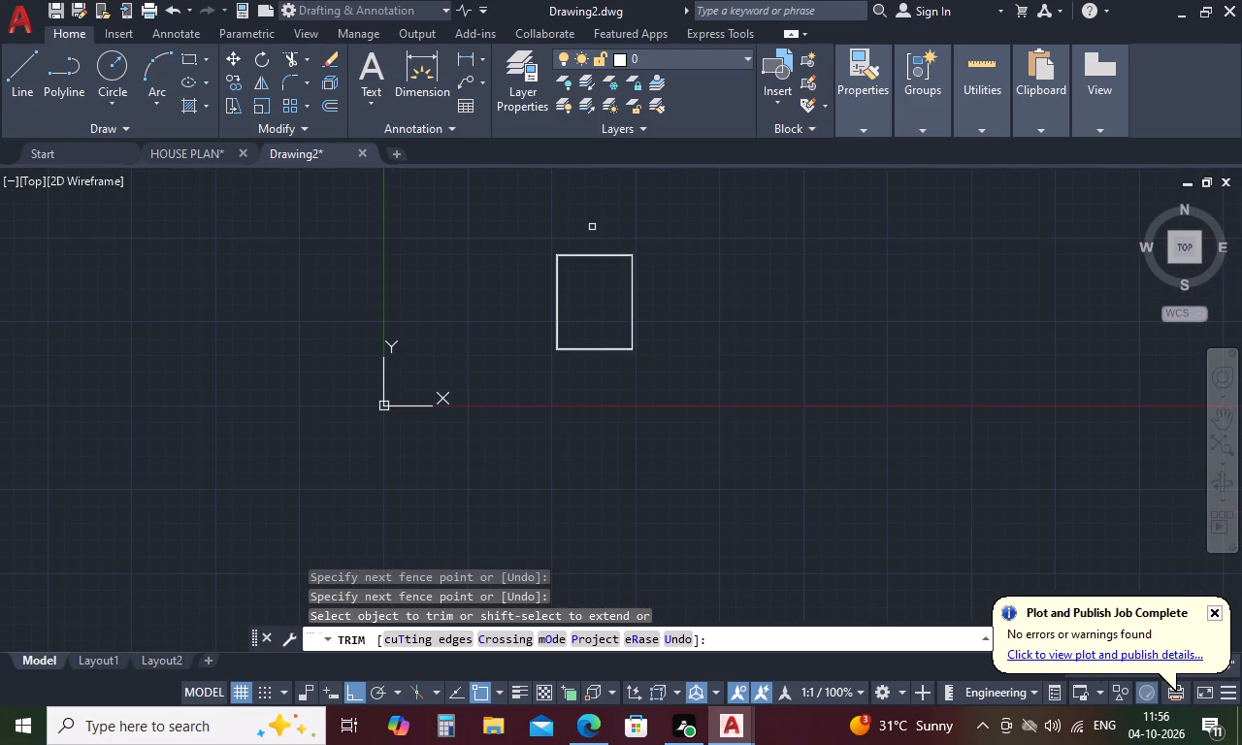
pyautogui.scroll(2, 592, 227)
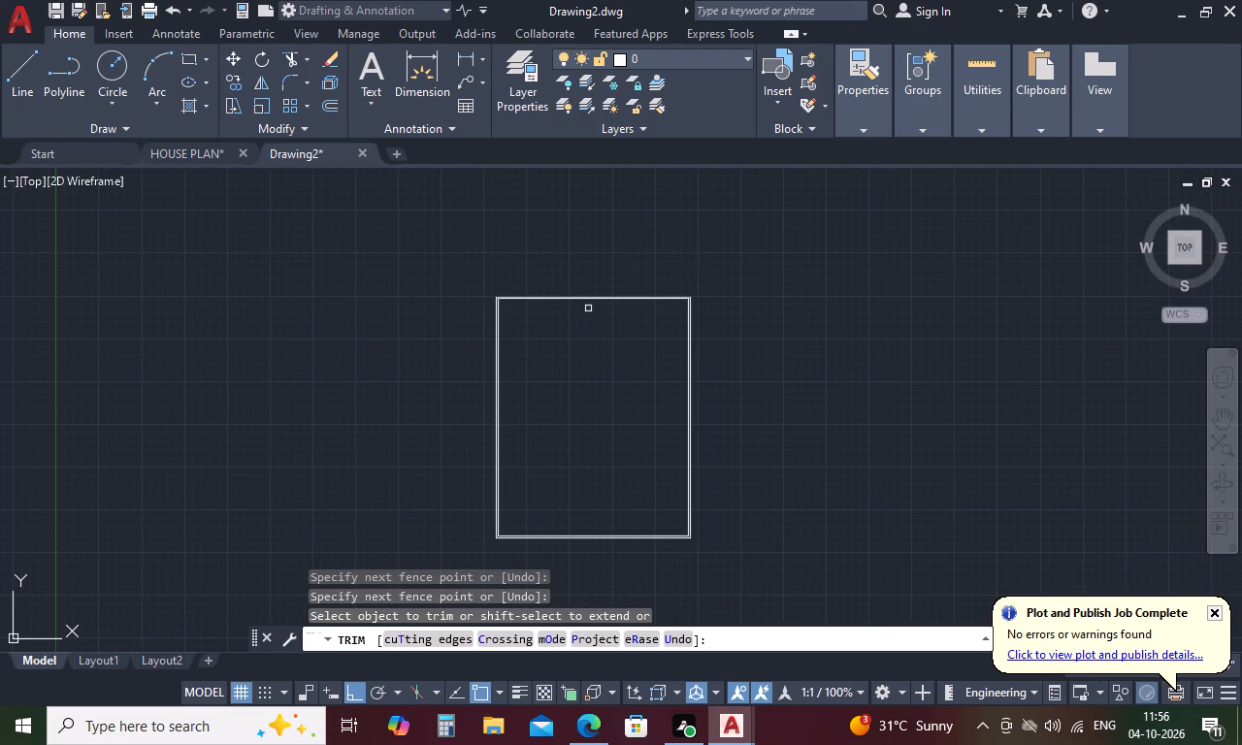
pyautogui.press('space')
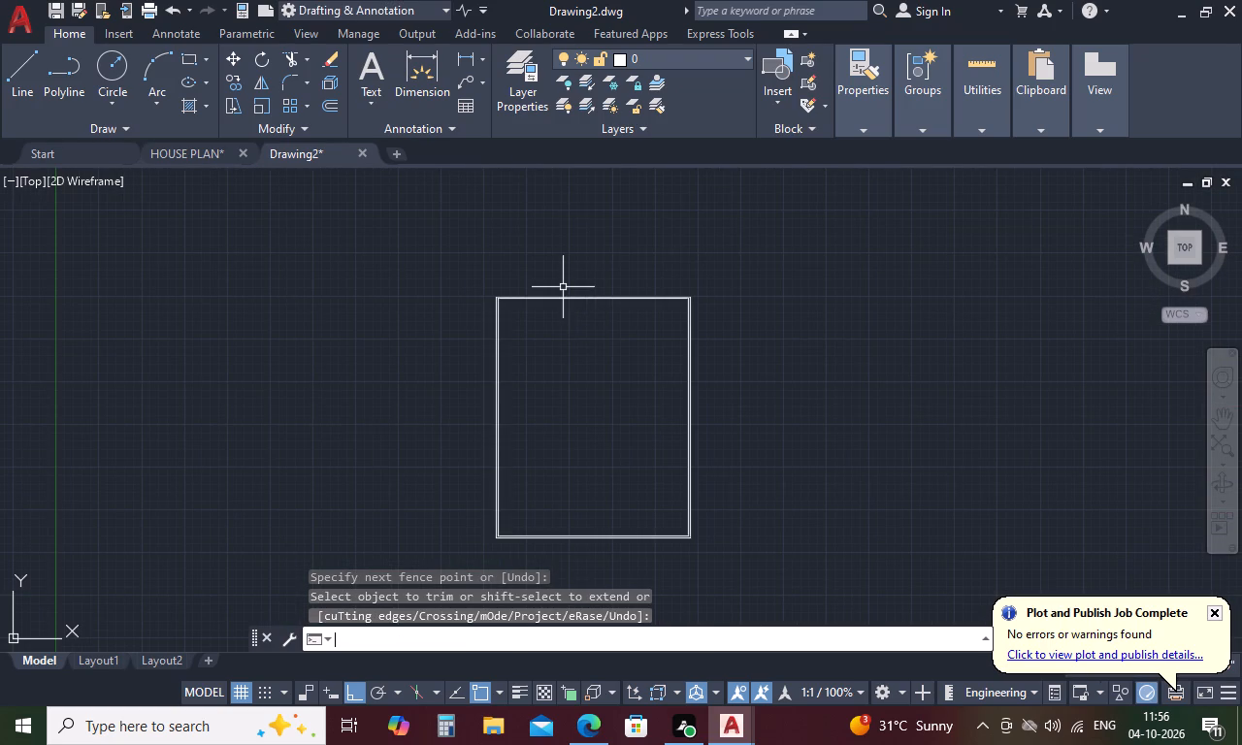
# Erase the entire double-line rectangular outline, both the outer and the inner lines.
pyautogui.scroll(-2, 517, 202)
pyautogui.moveTo(666, 248); pyautogui.dragTo(668, 231)
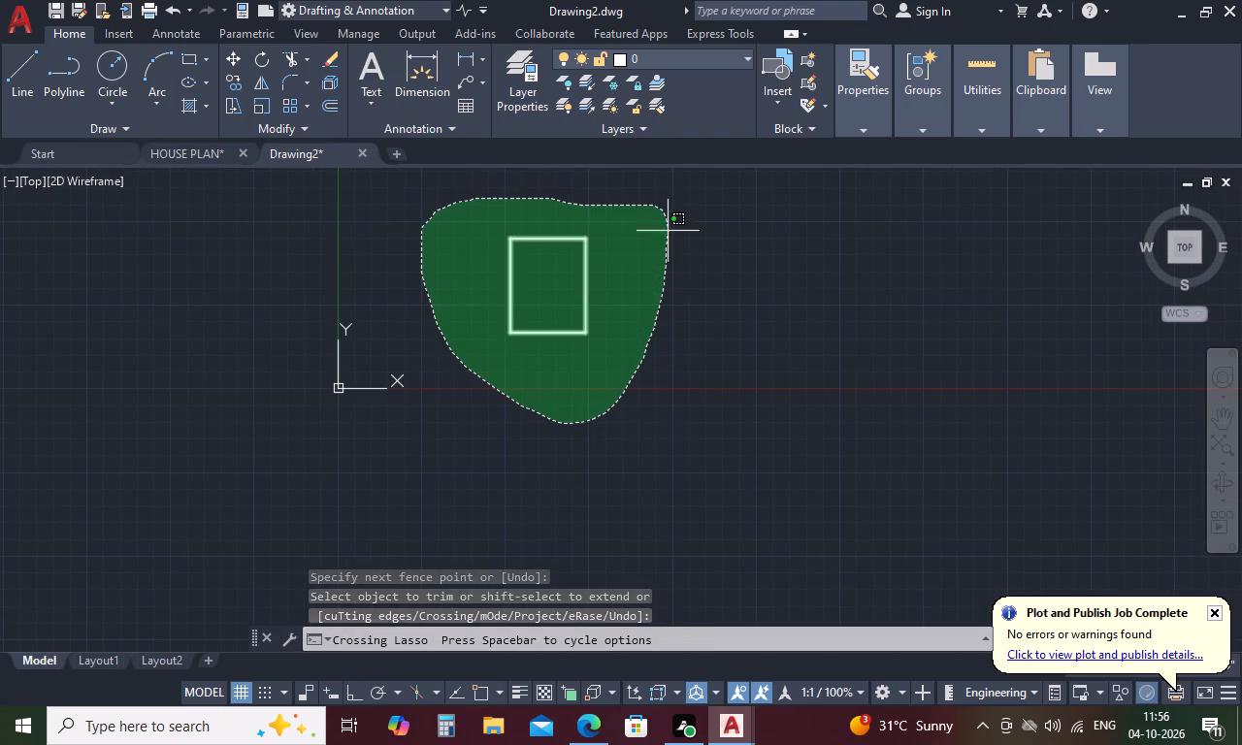
pyautogui.moveTo(668, 231); pyautogui.dragTo(505, 402)
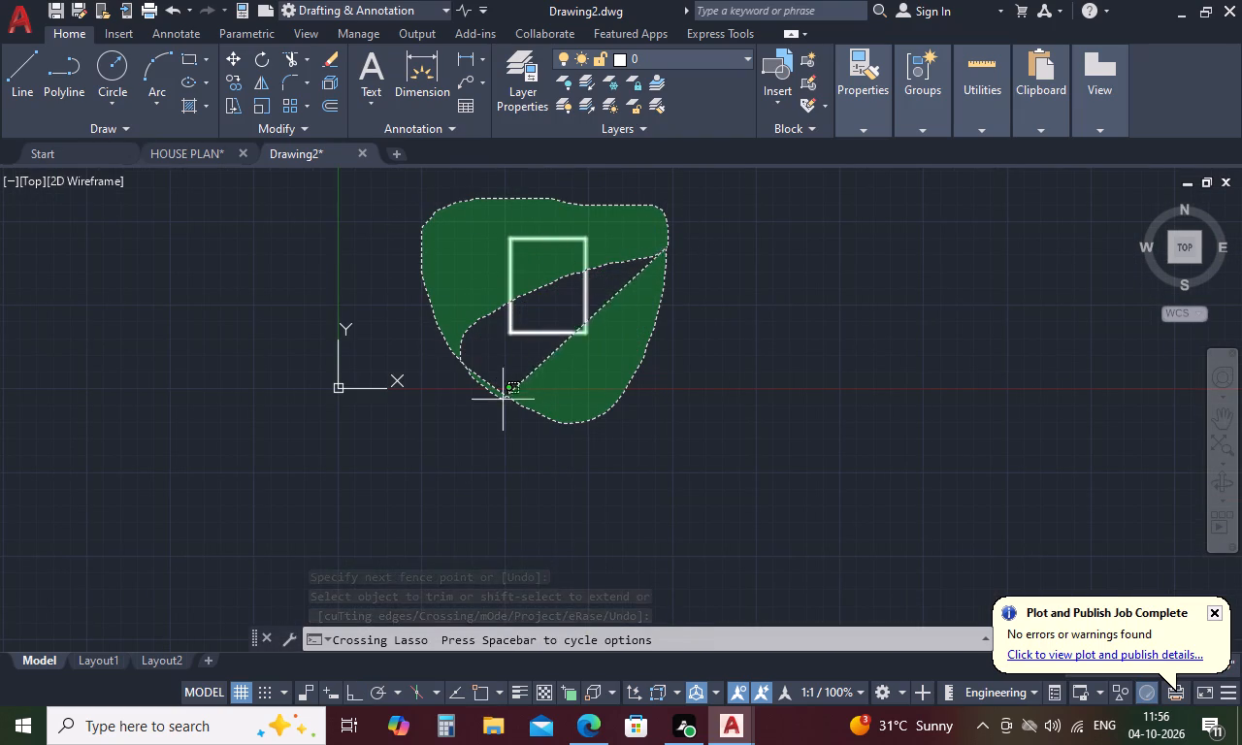
pyautogui.moveTo(505, 402); pyautogui.dragTo(727, 291)
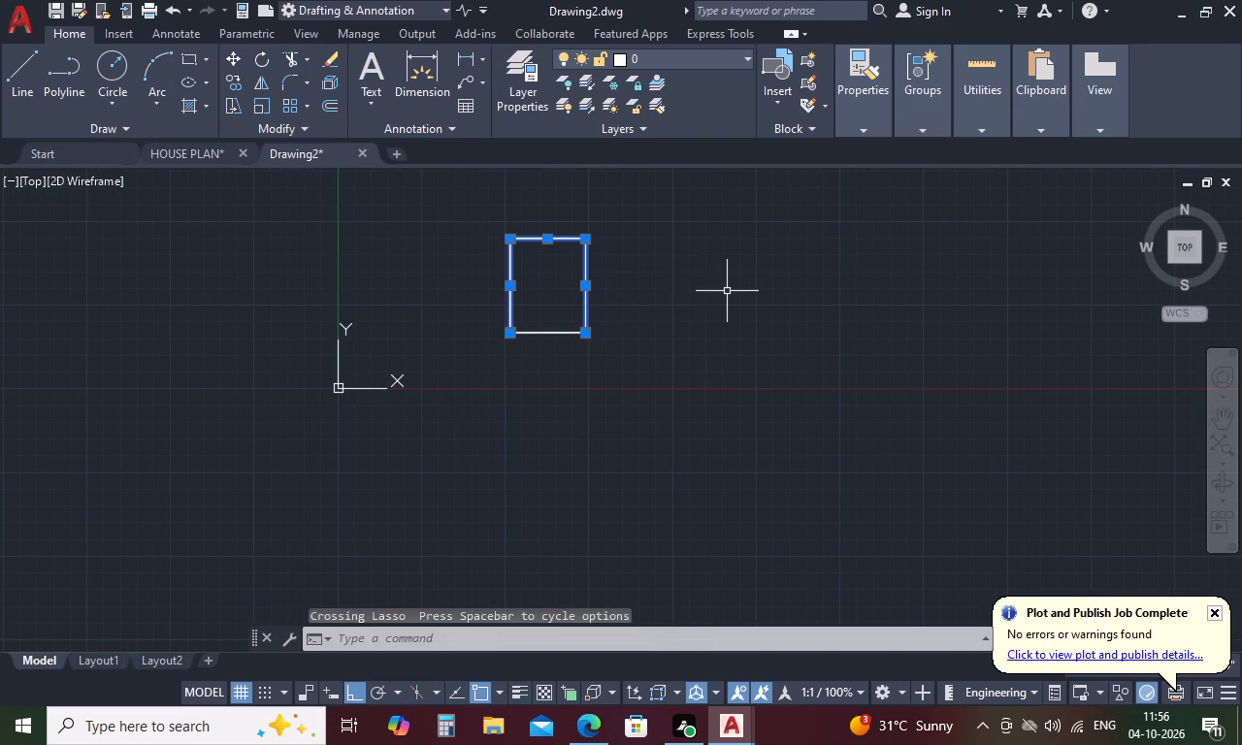
pyautogui.moveTo(722, 247); pyautogui.dragTo(493, 436)
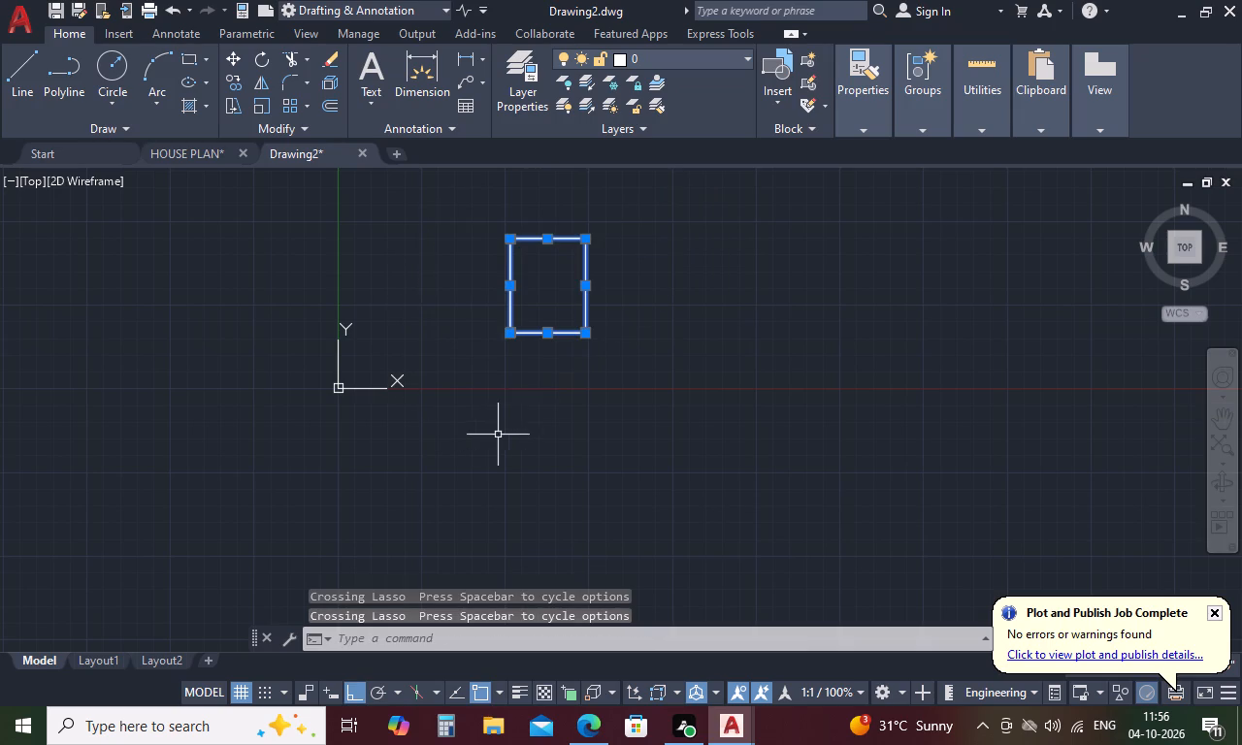
pyautogui.press('Delete')
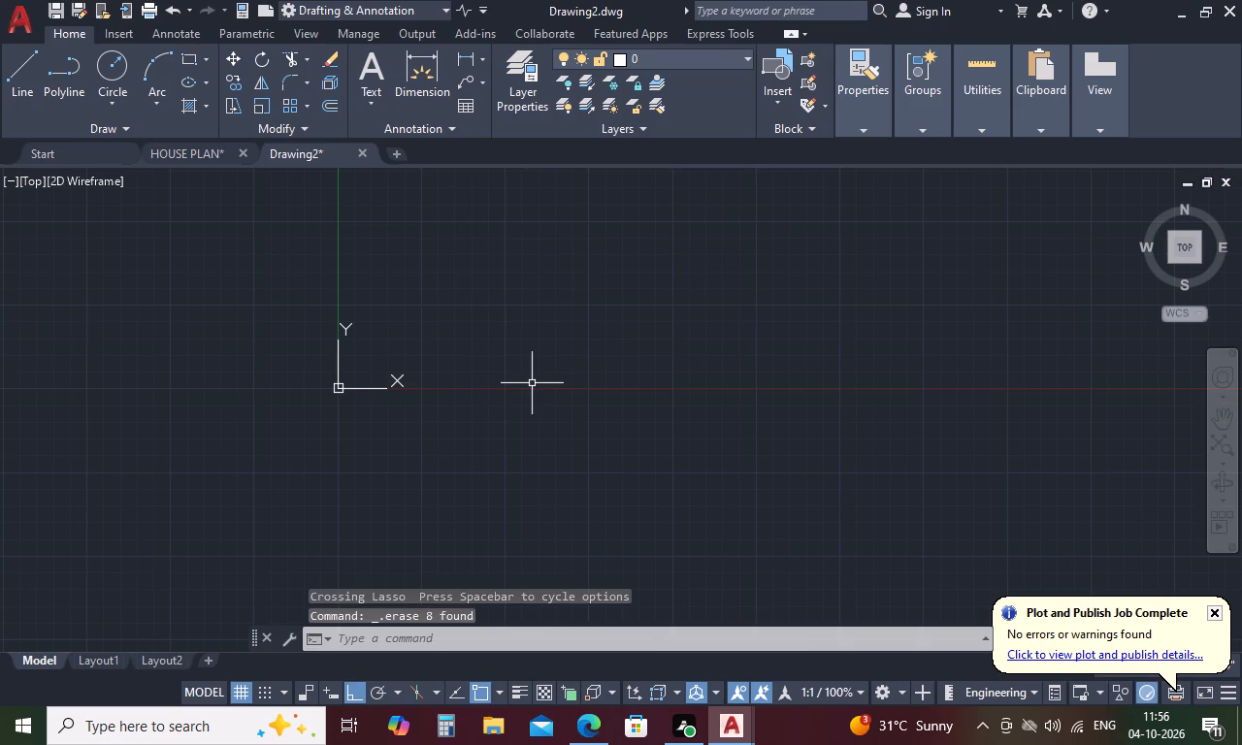
# Turn off the drawing grid.
pyautogui.click(243, 696)
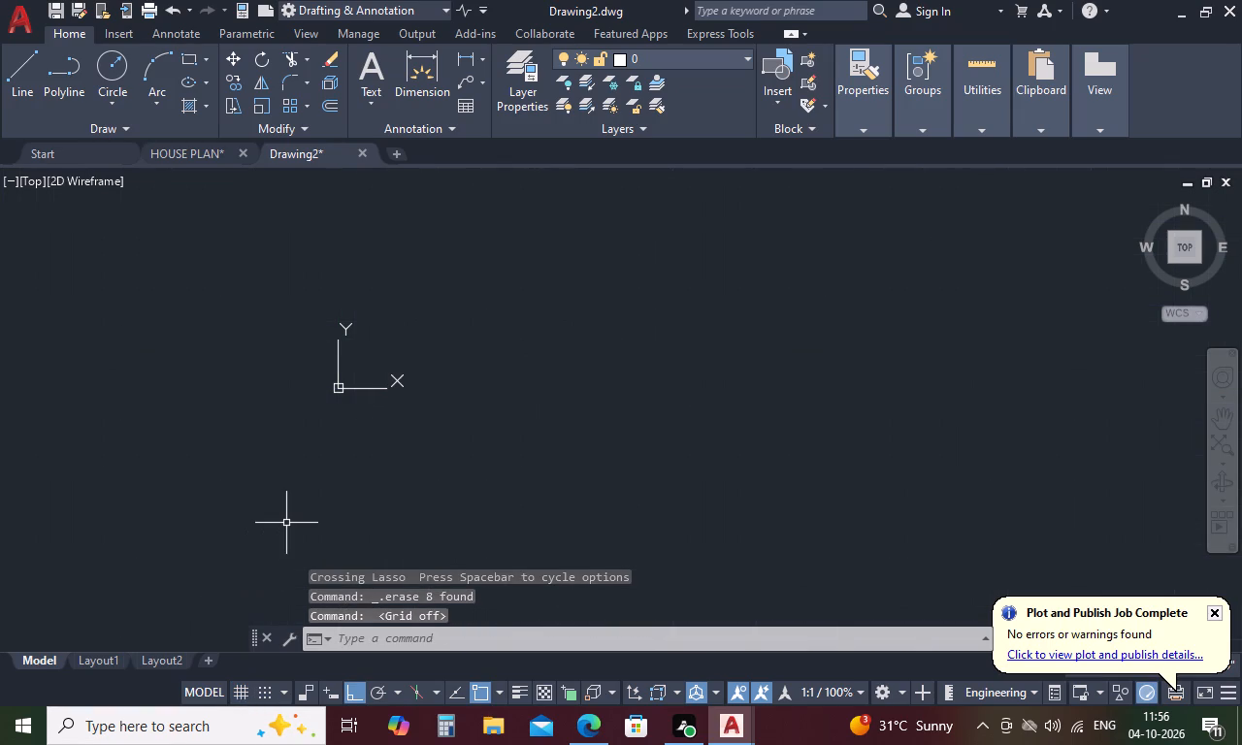
# Set the UCS icon to Noorigin so it stays in the viewport corner.
pyautogui.write('USIC')
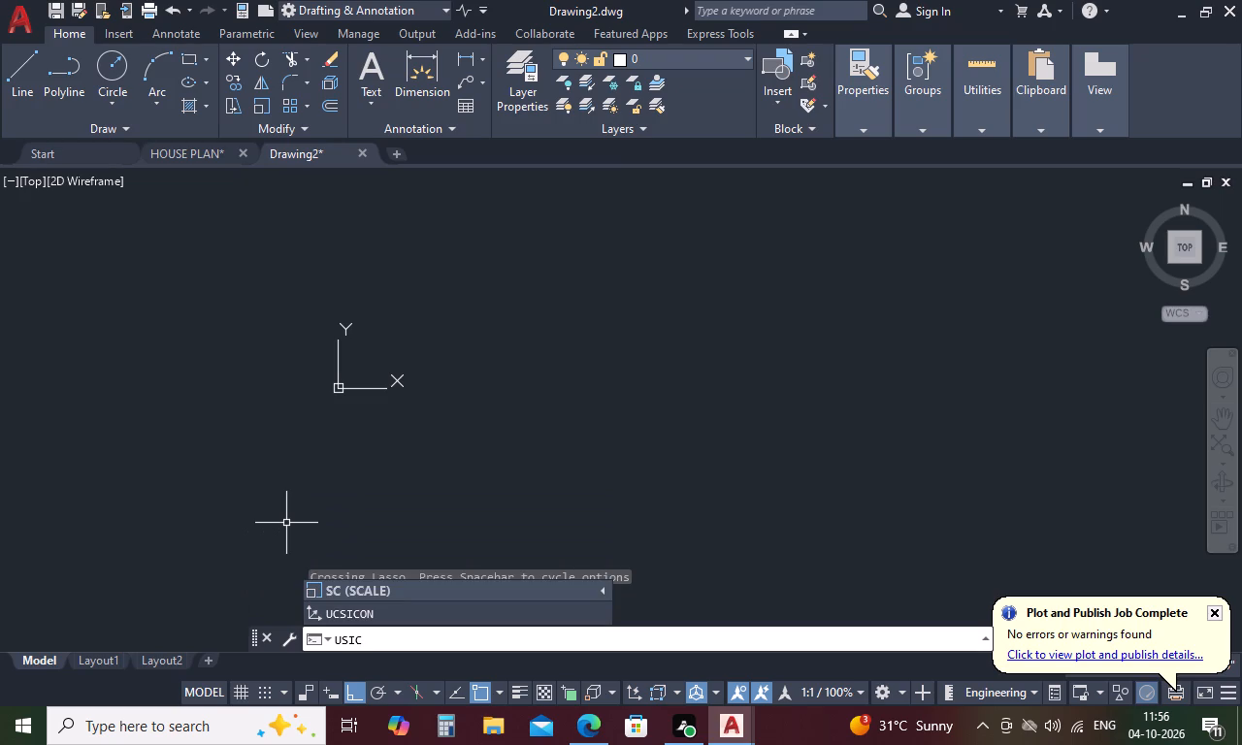
pyautogui.press('o')
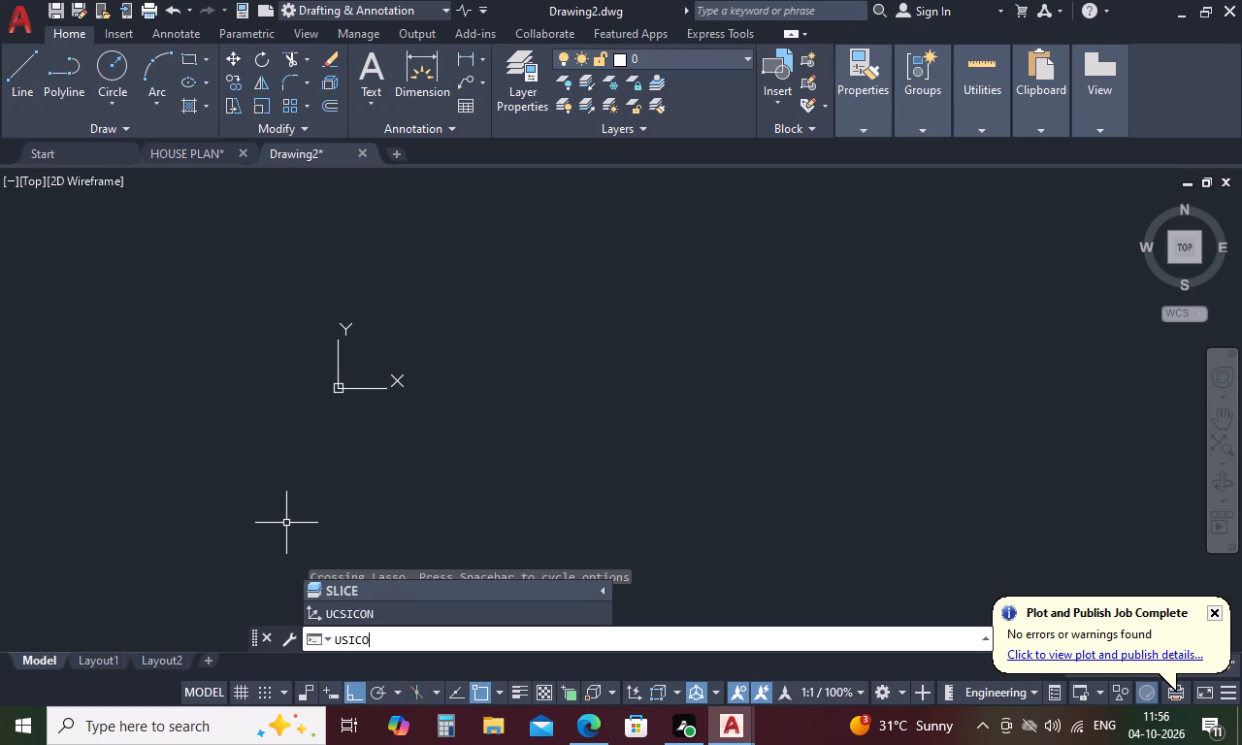
pyautogui.write('N')
pyautogui.press('space')
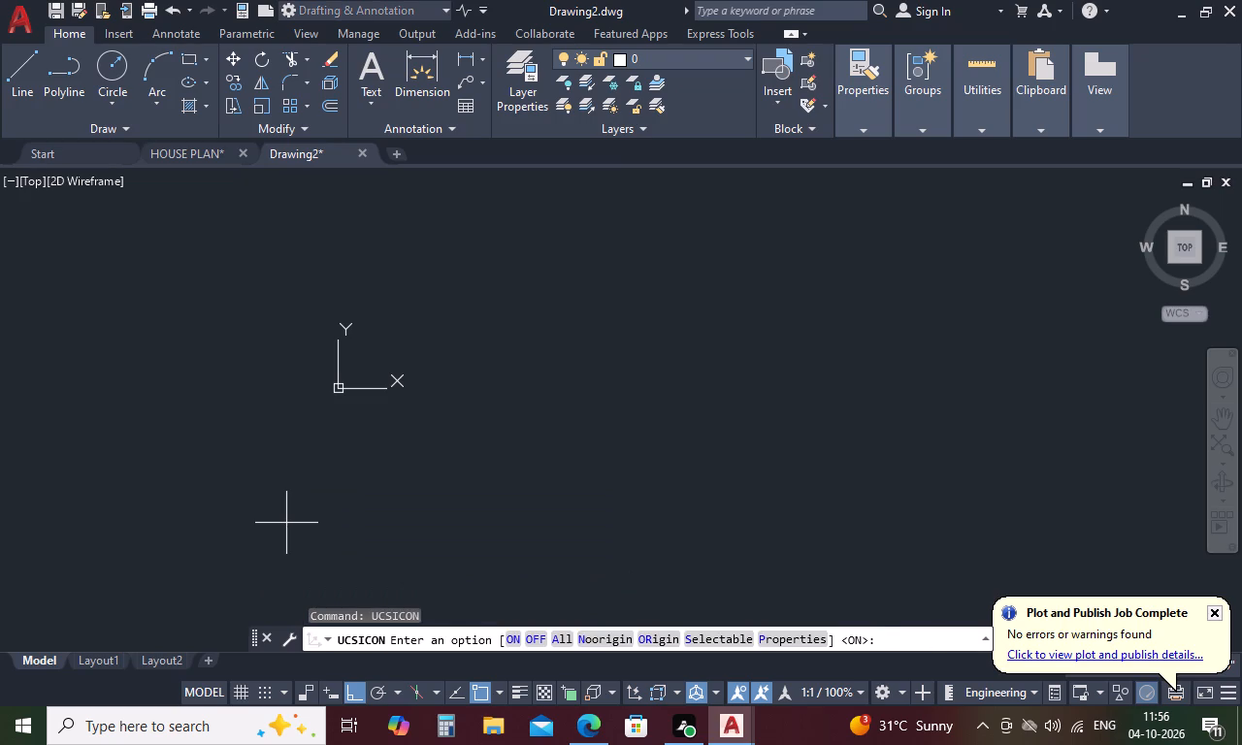
pyautogui.write('NO')
pyautogui.press('Return')
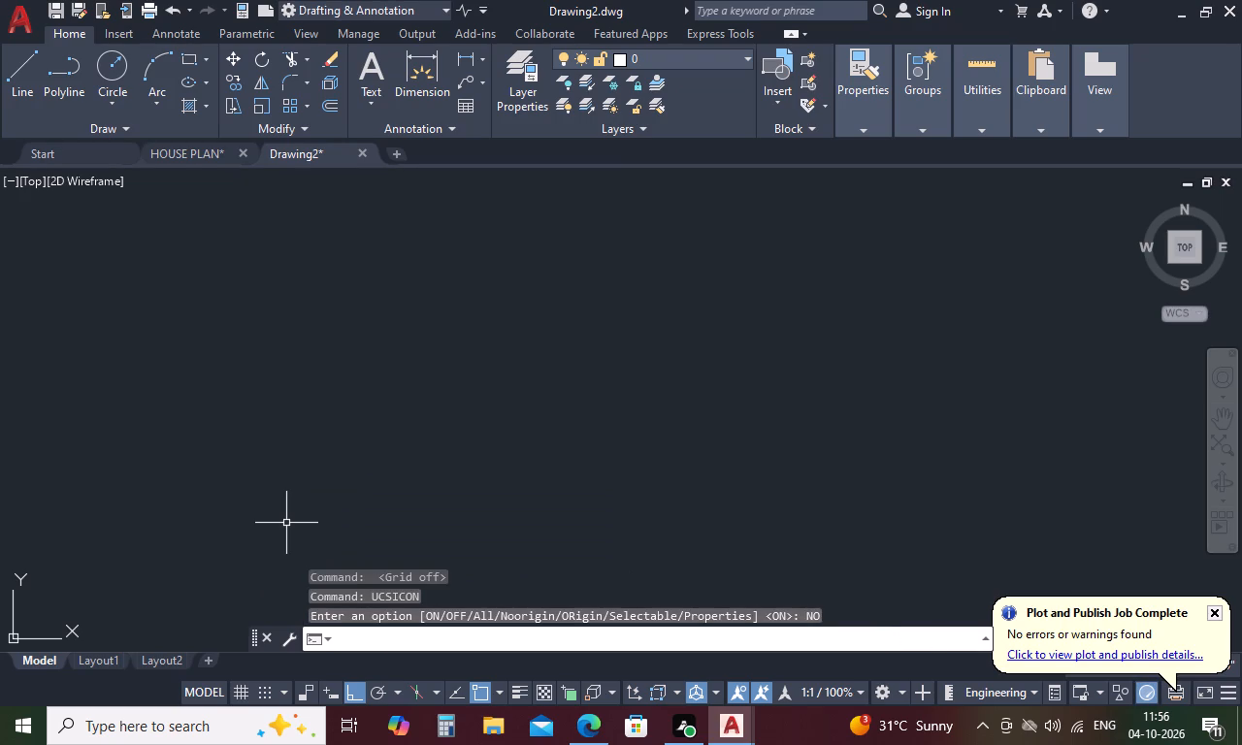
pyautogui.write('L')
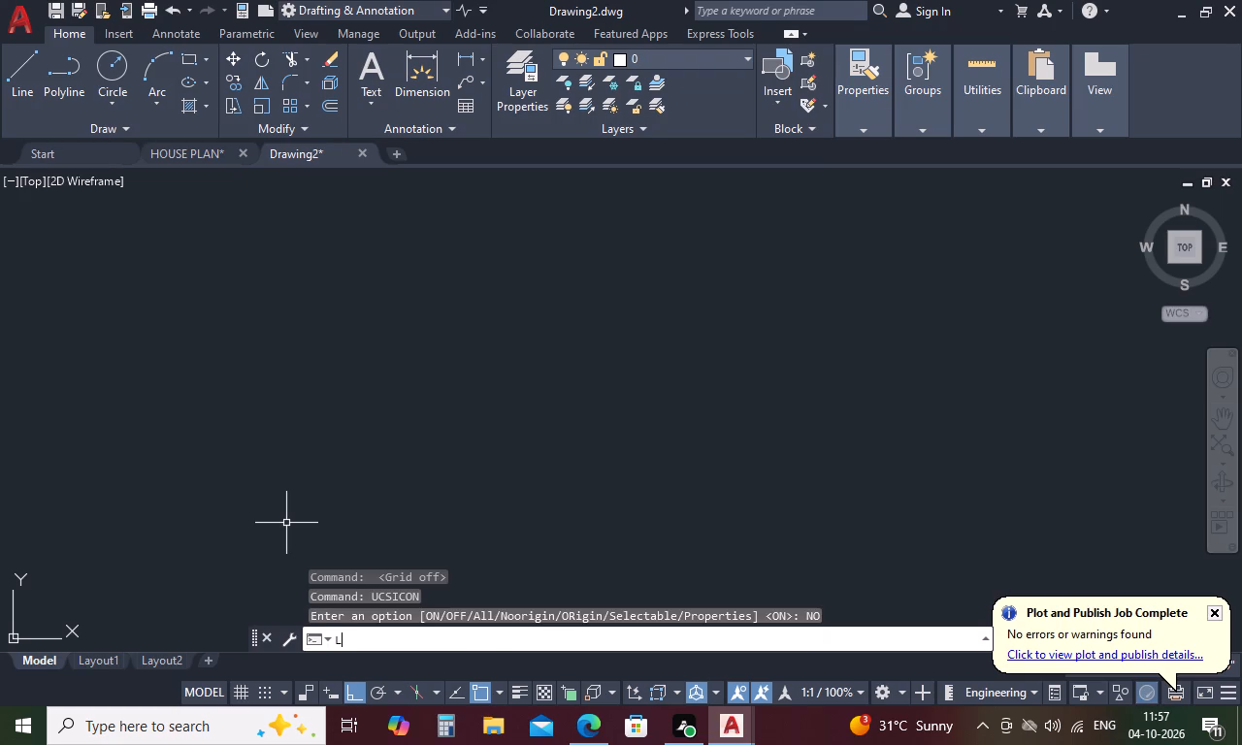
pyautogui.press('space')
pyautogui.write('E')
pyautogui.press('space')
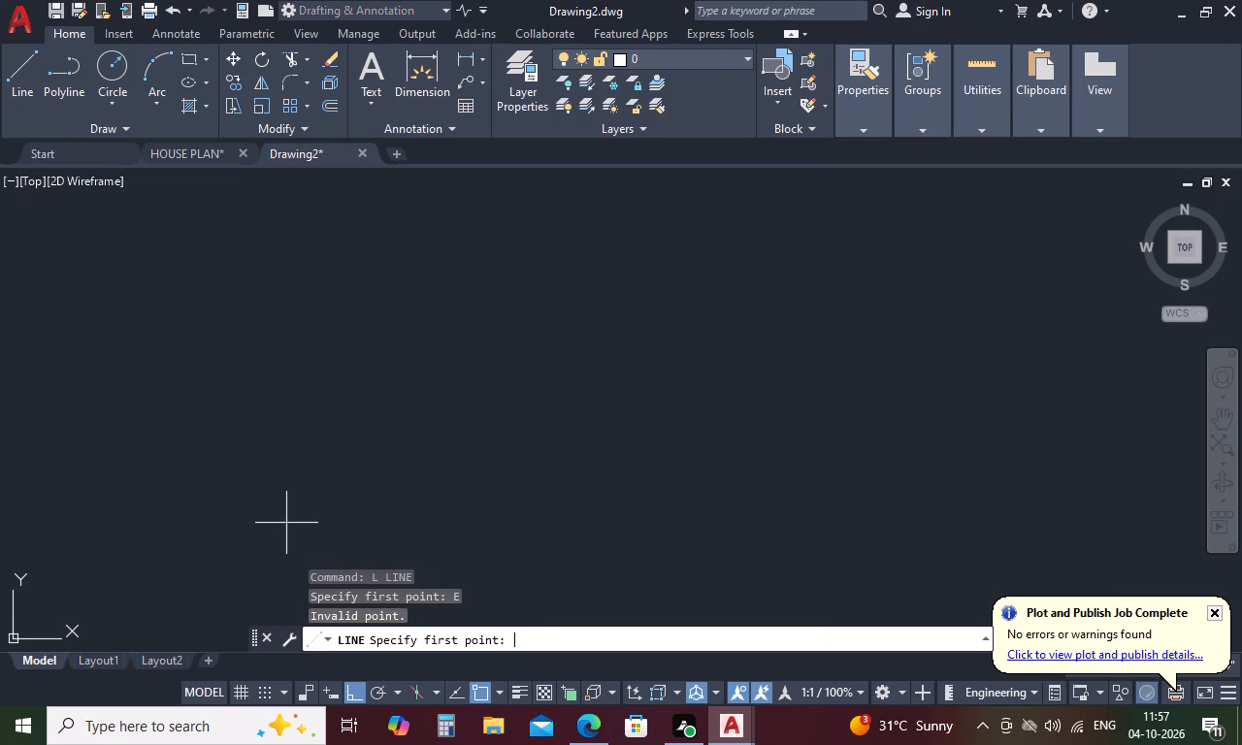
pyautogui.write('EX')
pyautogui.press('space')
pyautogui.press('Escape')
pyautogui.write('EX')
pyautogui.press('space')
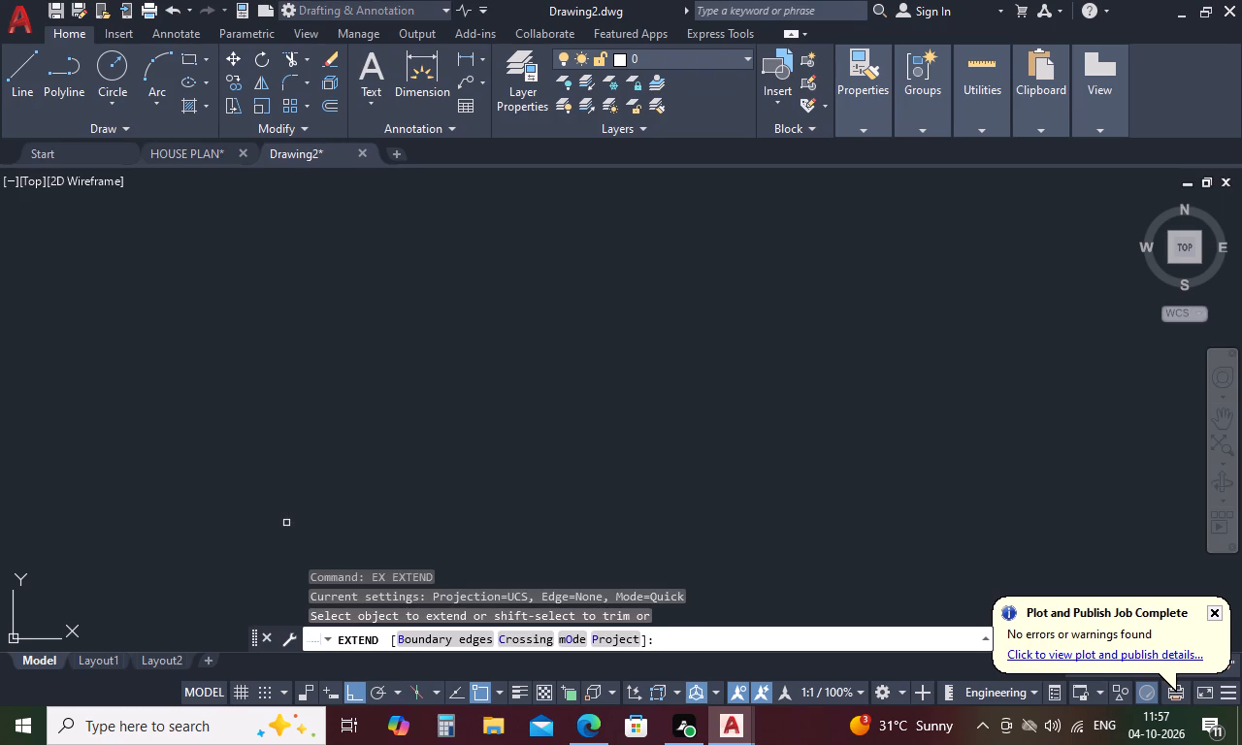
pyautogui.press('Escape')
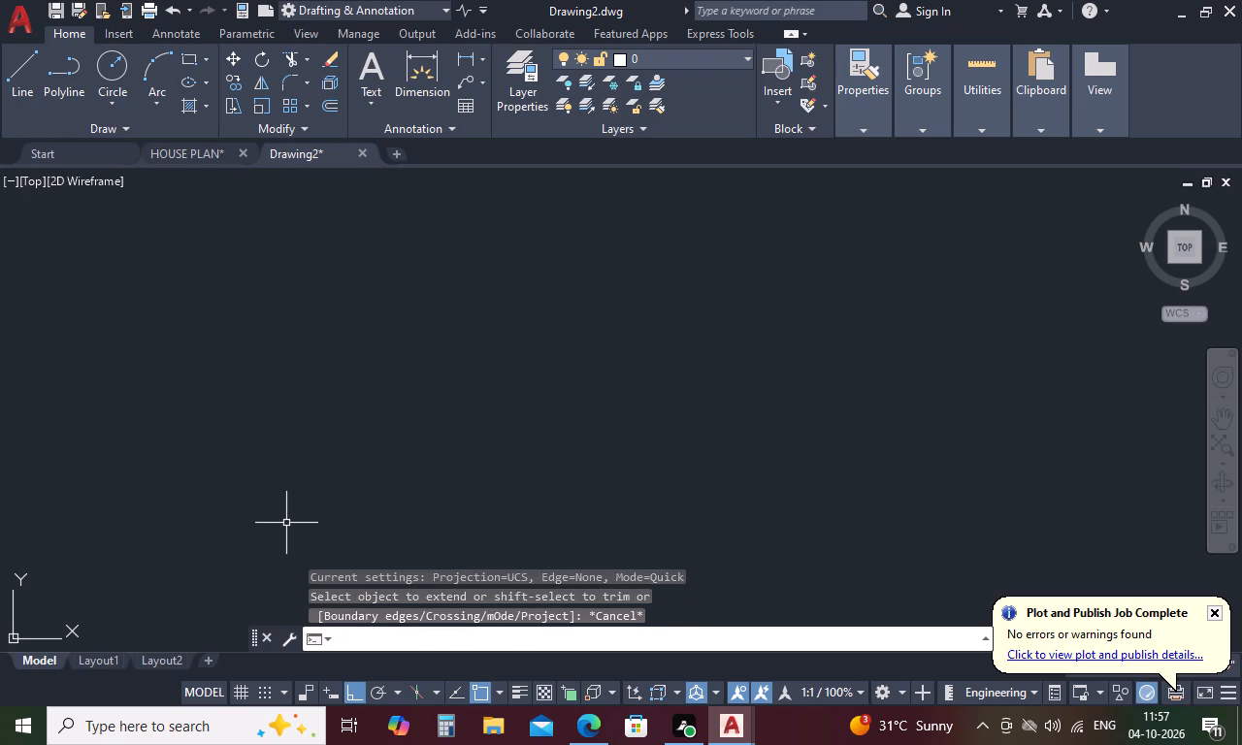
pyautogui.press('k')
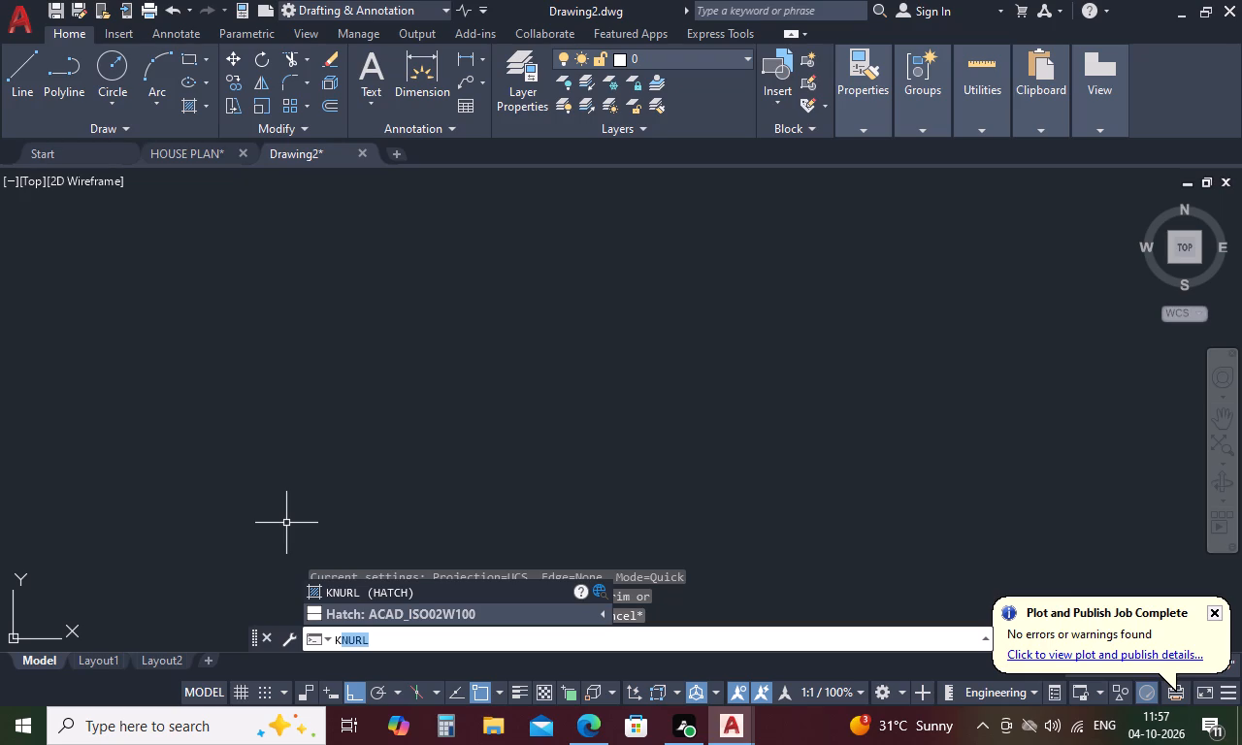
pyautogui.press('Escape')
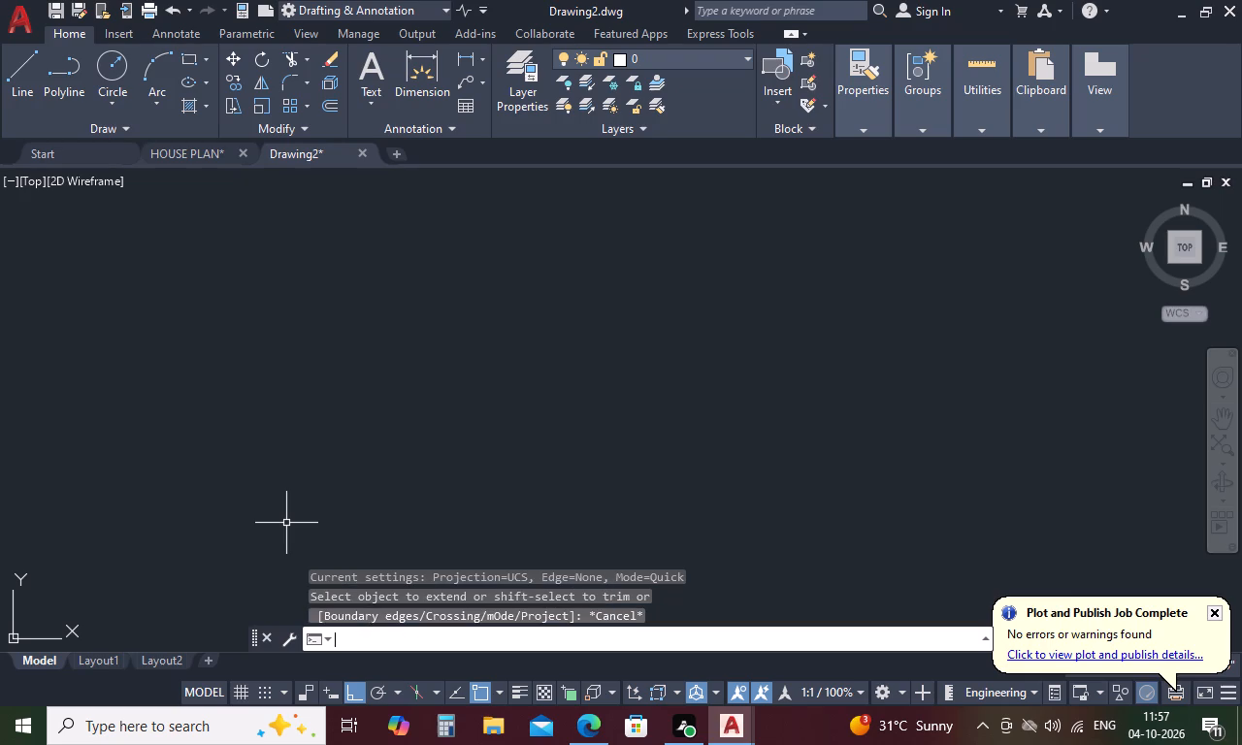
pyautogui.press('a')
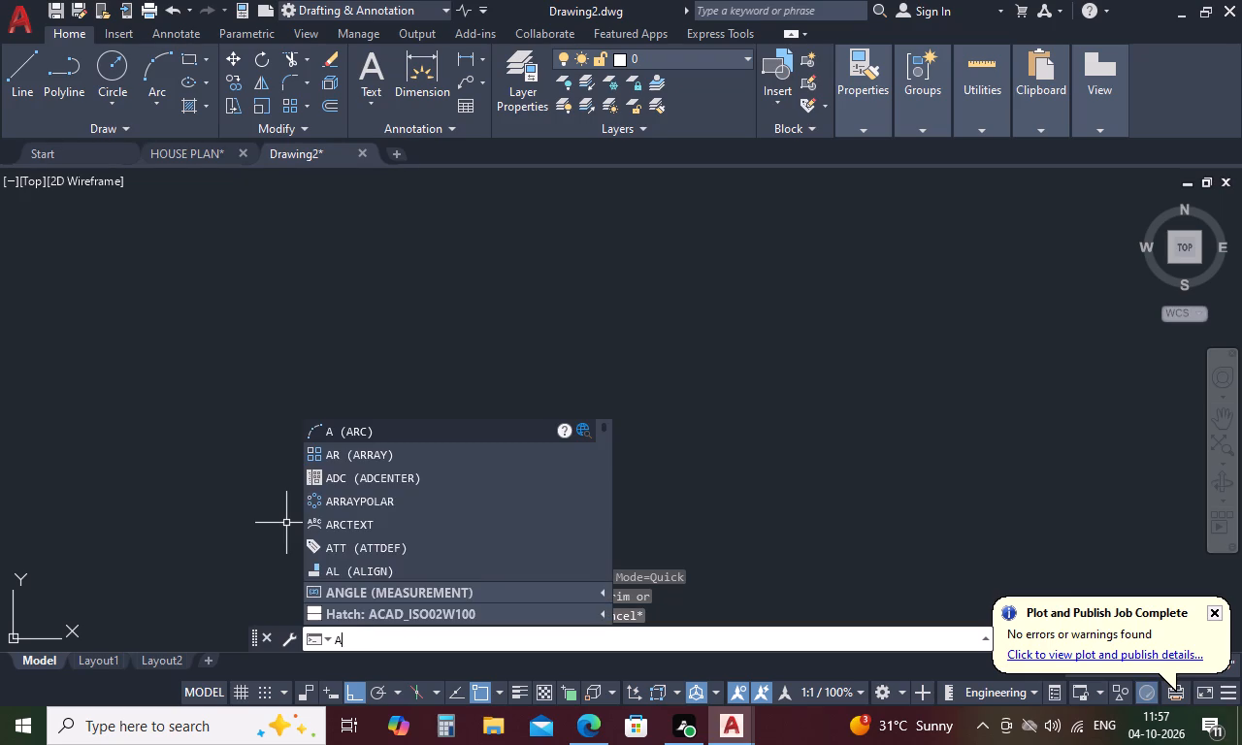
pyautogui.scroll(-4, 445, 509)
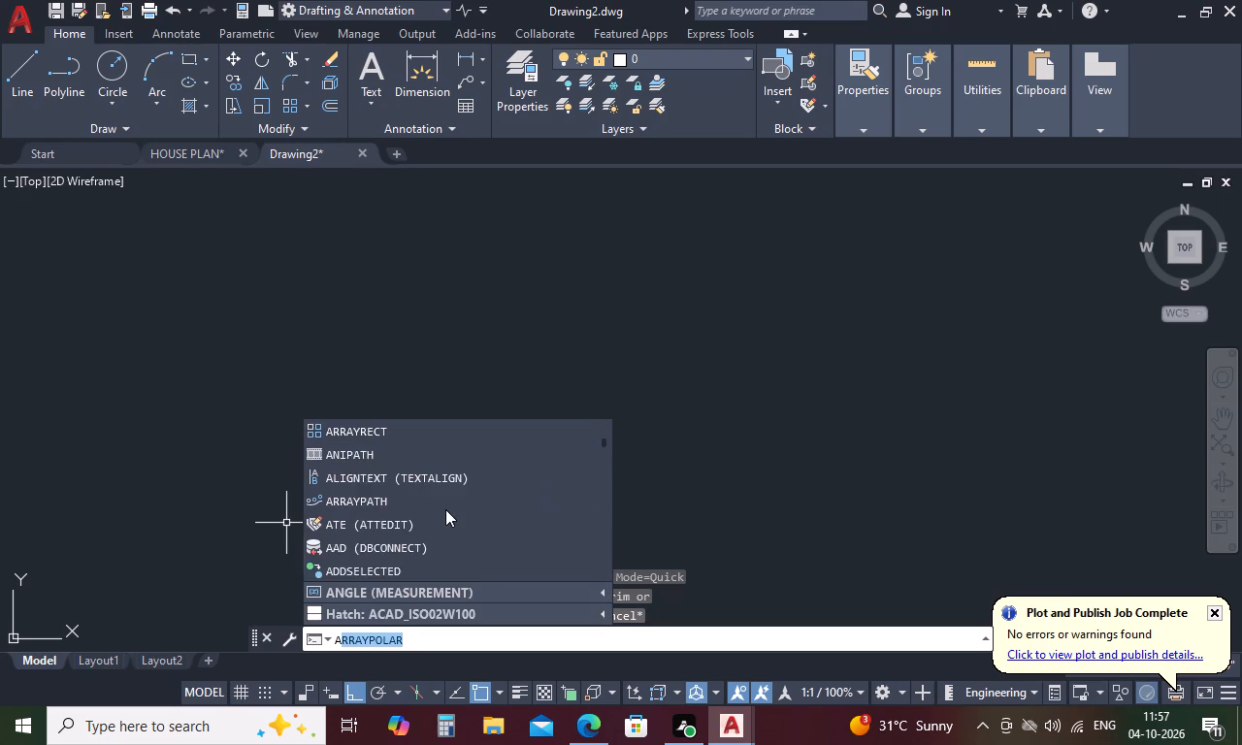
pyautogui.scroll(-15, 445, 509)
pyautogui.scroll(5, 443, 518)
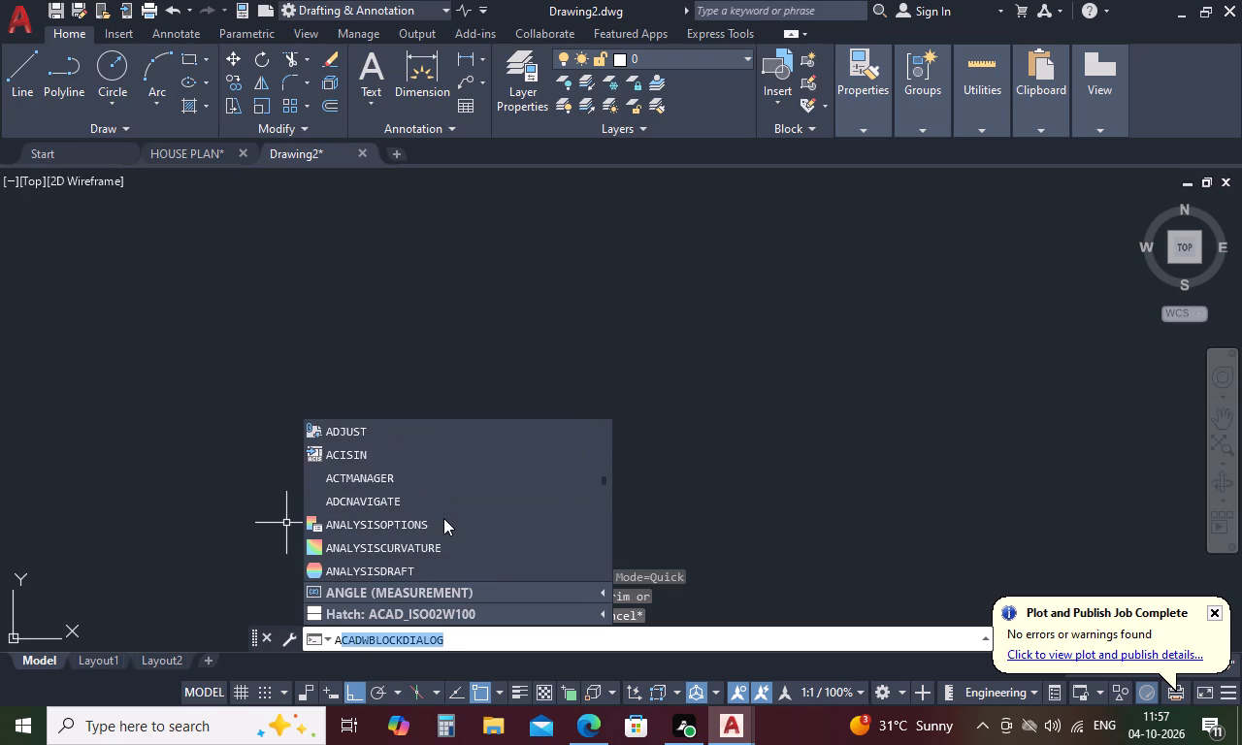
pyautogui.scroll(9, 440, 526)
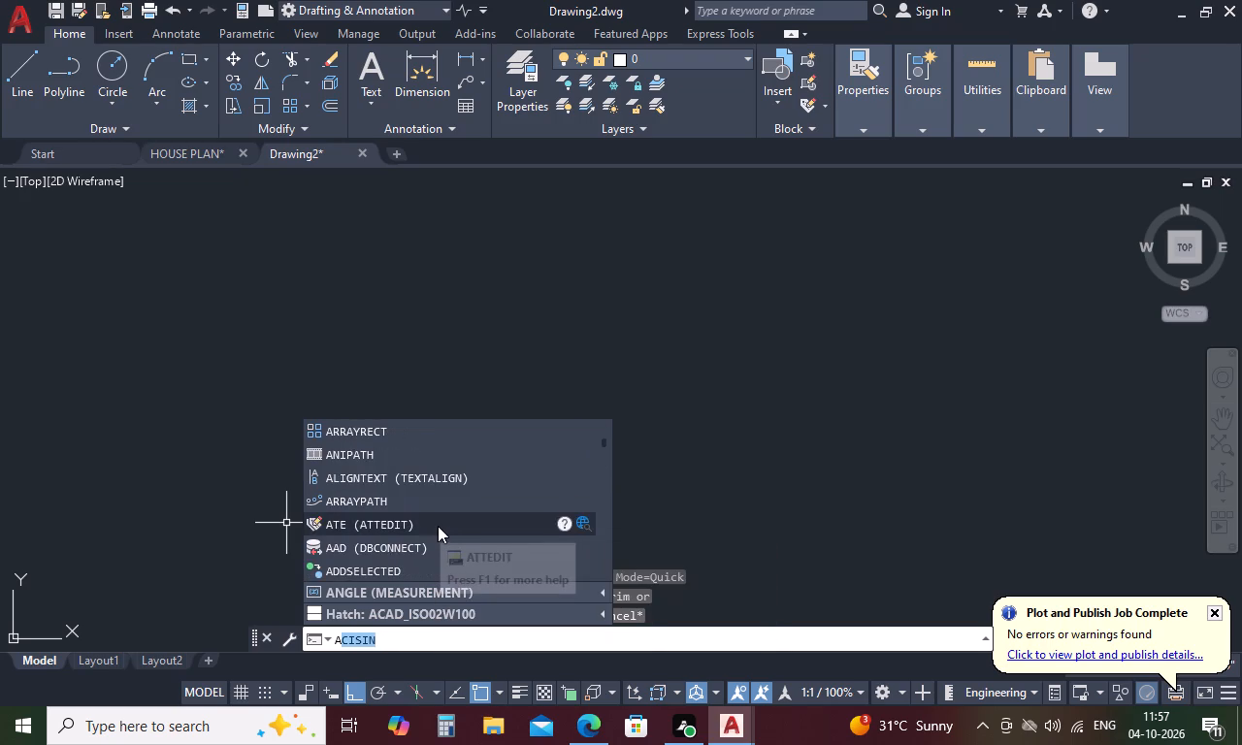
# Look through the suggested commands beginning with A, from ARC and ALIGN through the AI_ and ATT entries.
pyautogui.scroll(5, 438, 532)
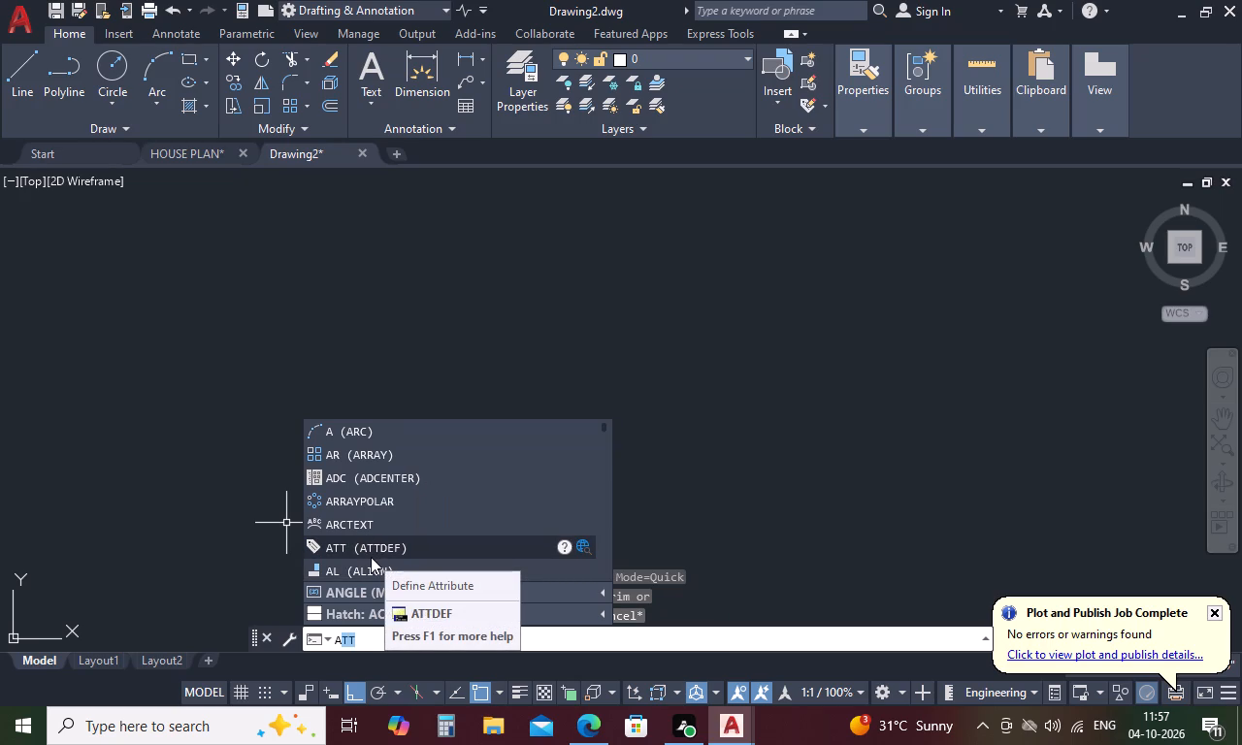
pyautogui.scroll(-4, 467, 479)
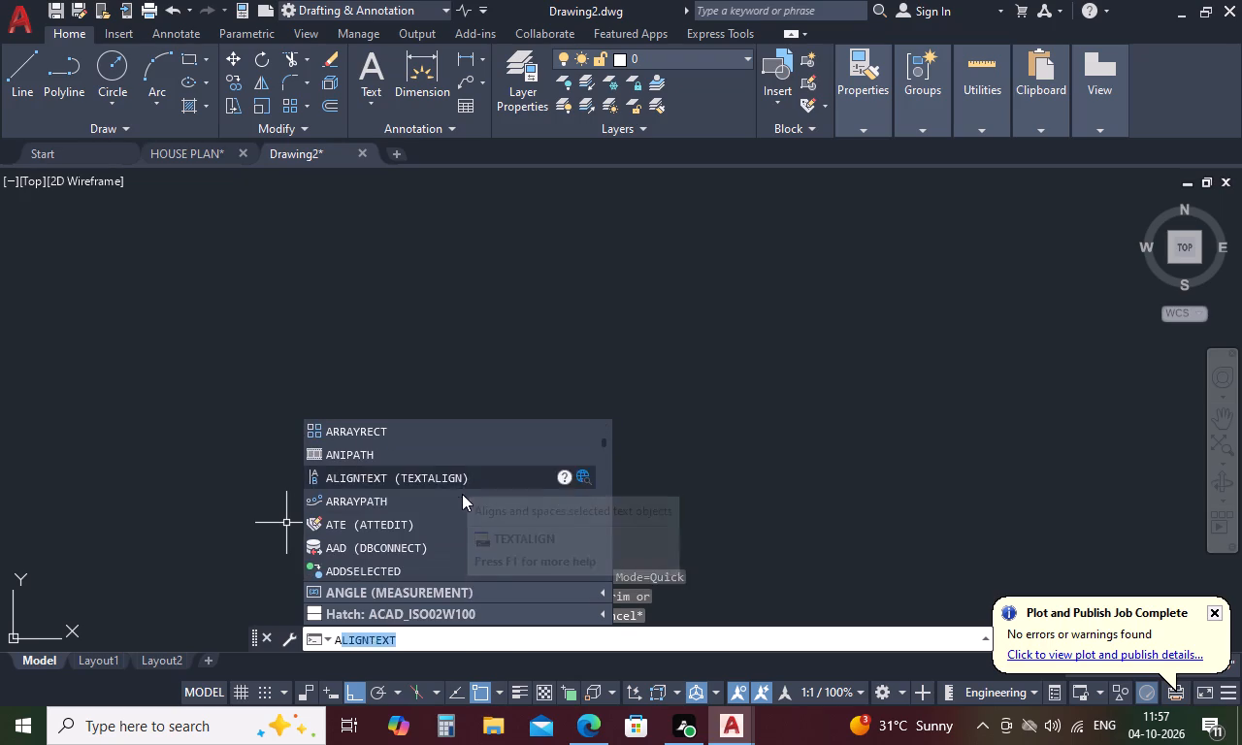
pyautogui.scroll(13, 458, 497)
pyautogui.scroll(-5, 456, 492)
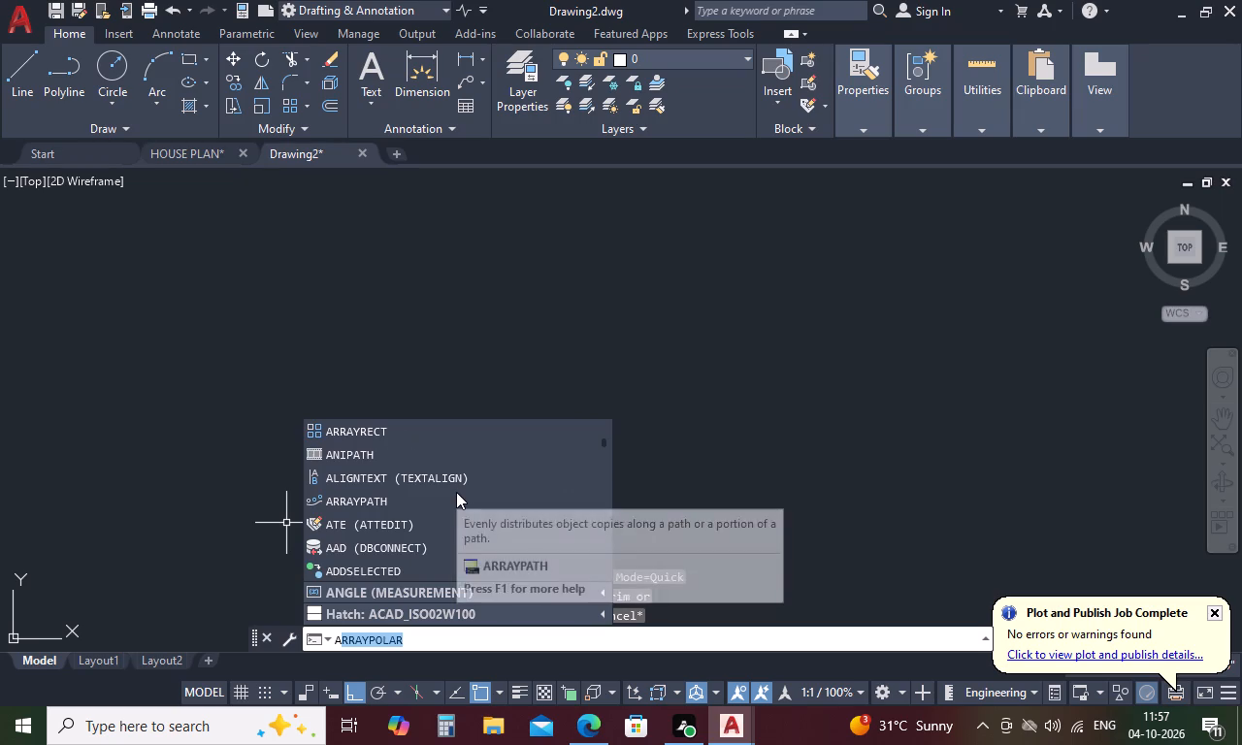
pyautogui.scroll(-20, 456, 492)
pyautogui.scroll(-10, 456, 492)
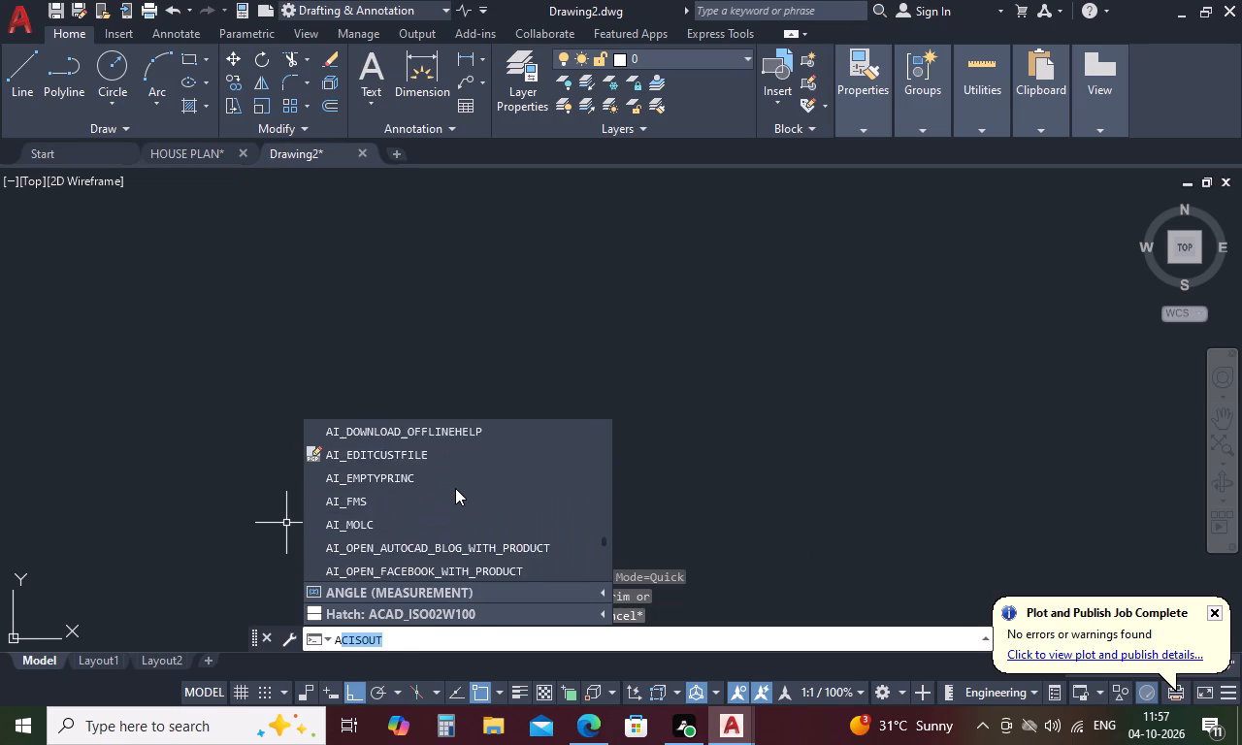
pyautogui.scroll(-20, 455, 488)
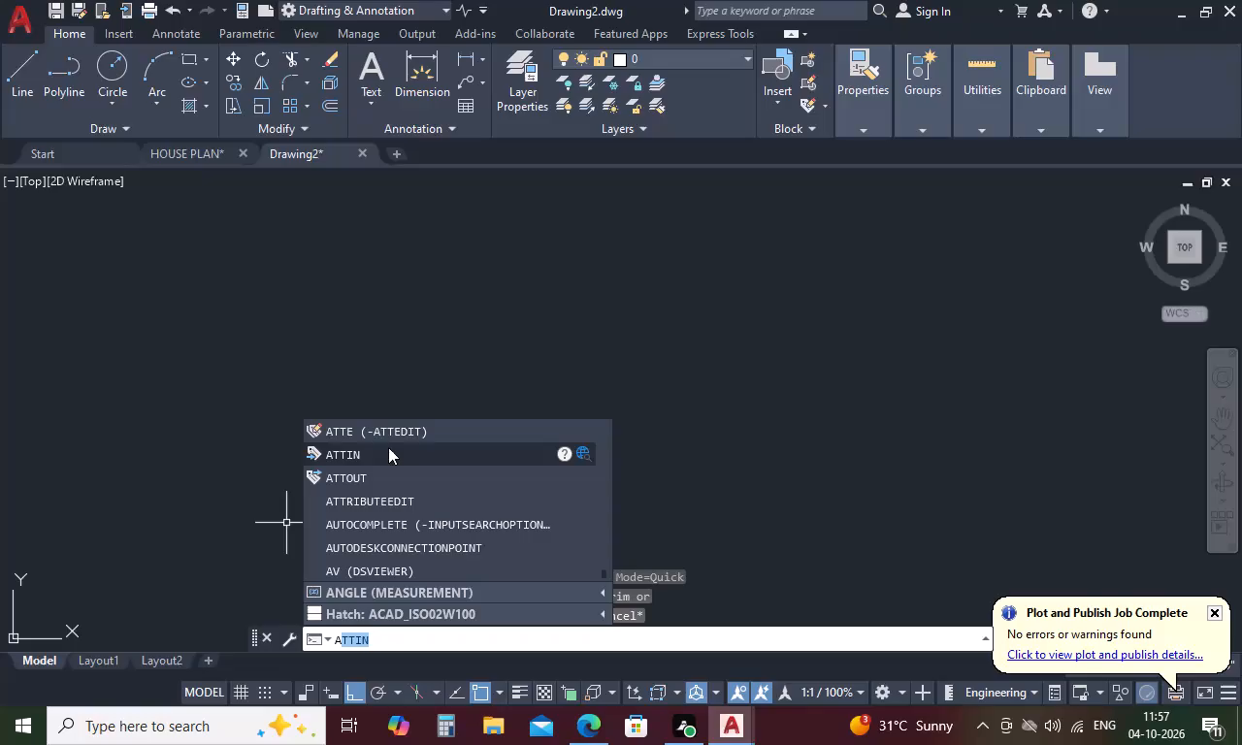
pyautogui.scroll(1, 392, 436)
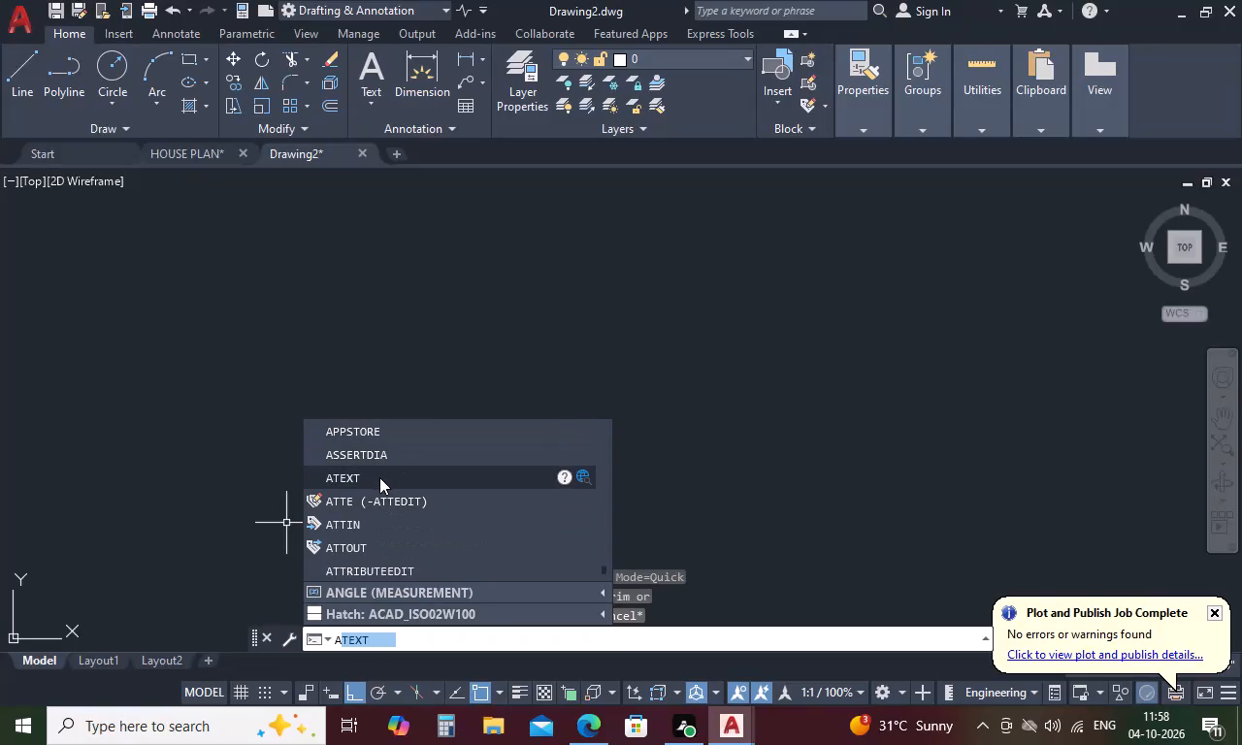
pyautogui.scroll(1, 377, 436)
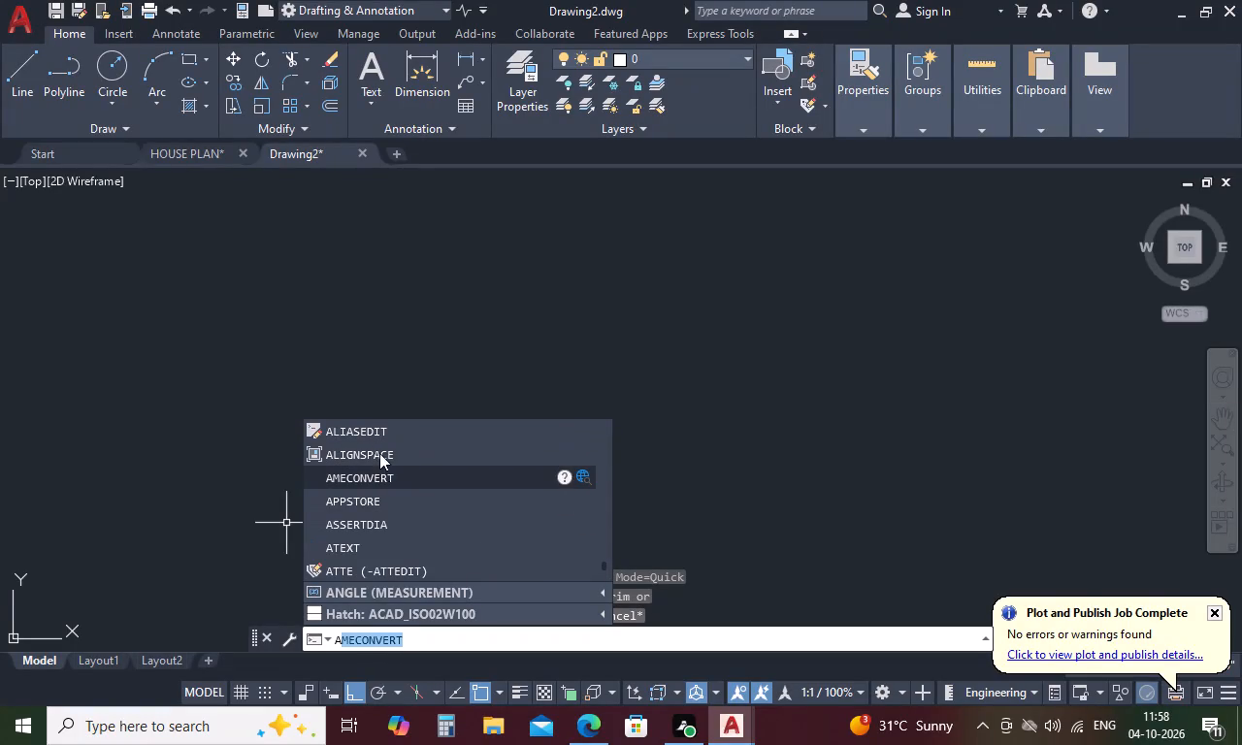
pyautogui.scroll(3, 382, 438)
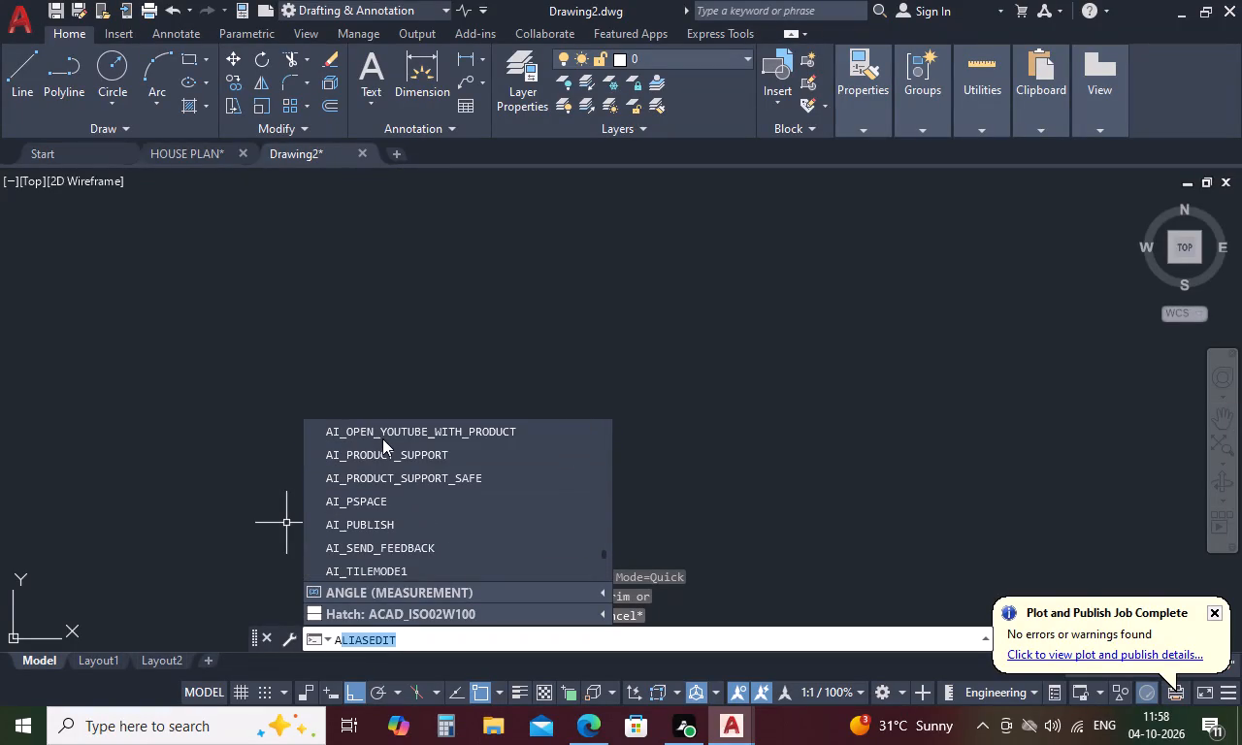
pyautogui.scroll(-2, 382, 438)
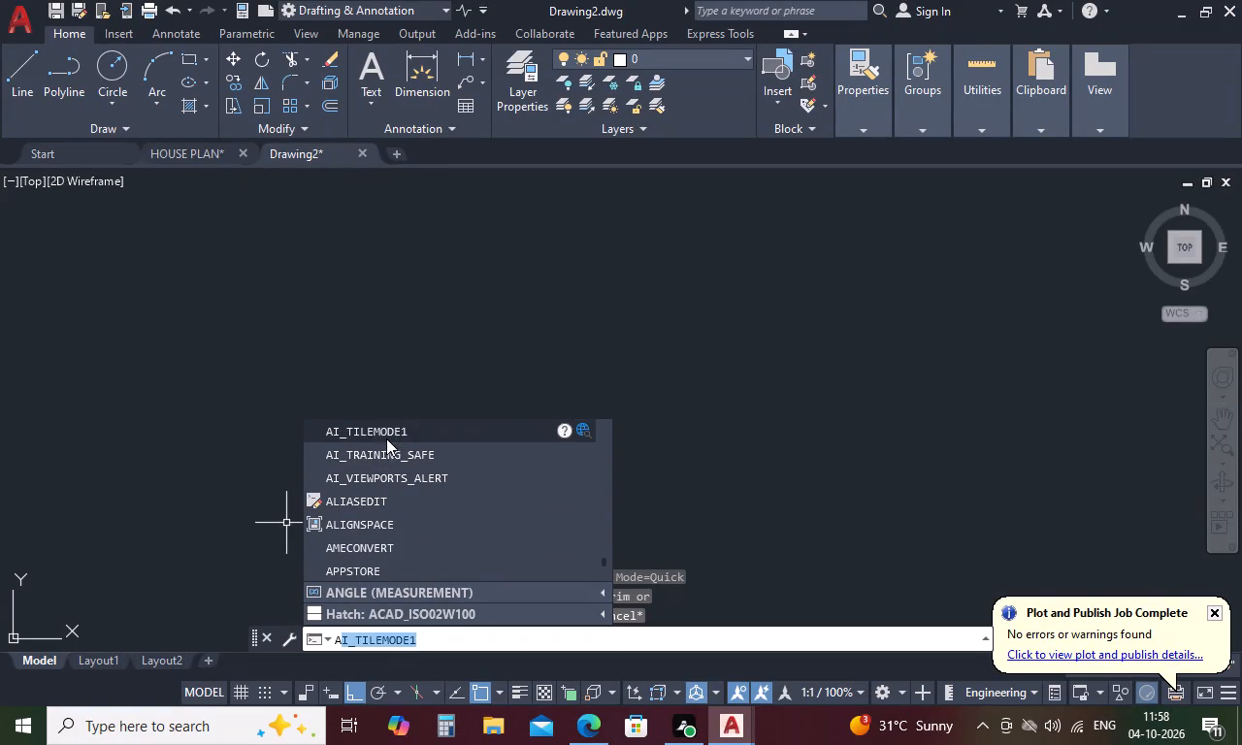
pyautogui.scroll(2, 386, 438)
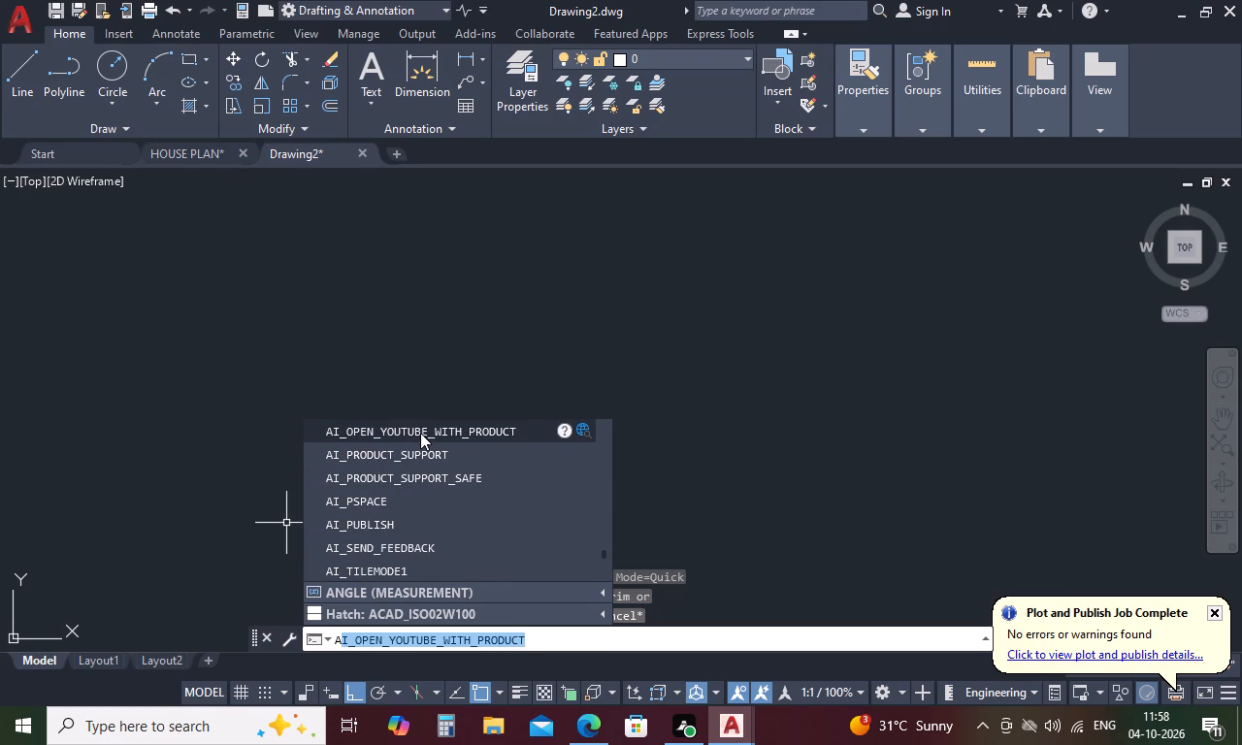
pyautogui.scroll(2, 421, 429)
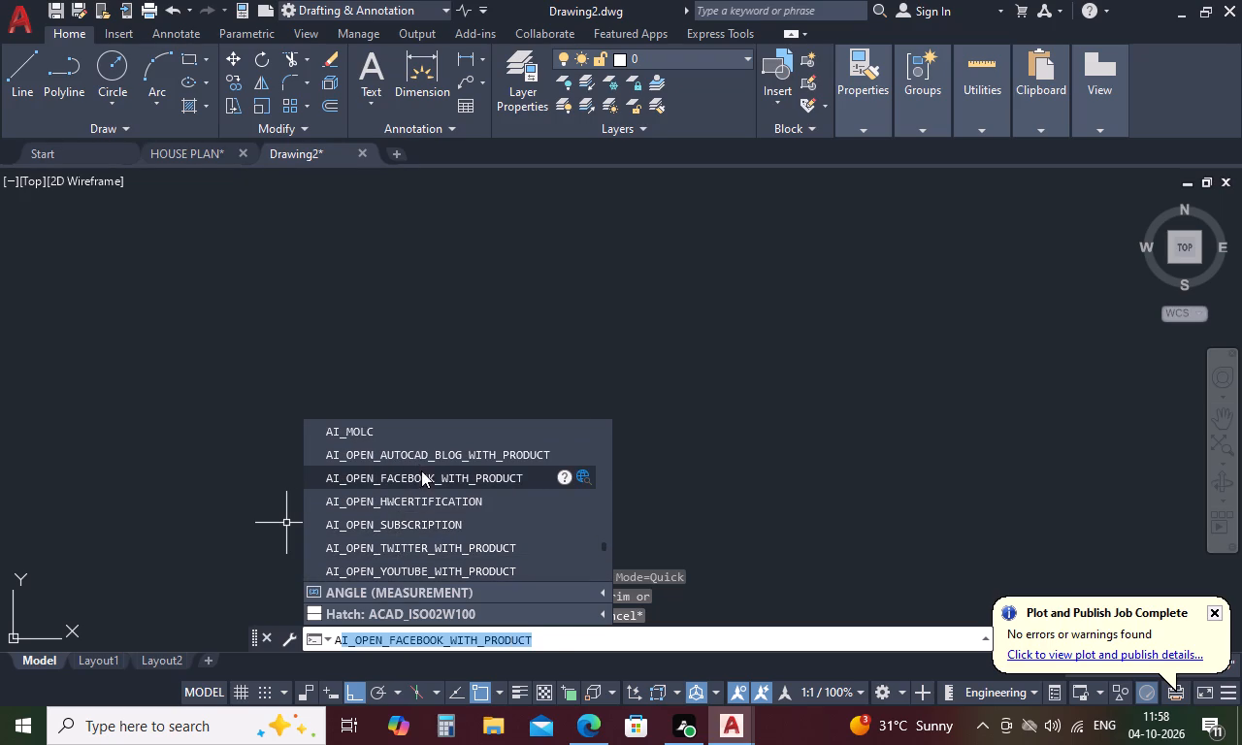
pyautogui.scroll(2, 437, 439)
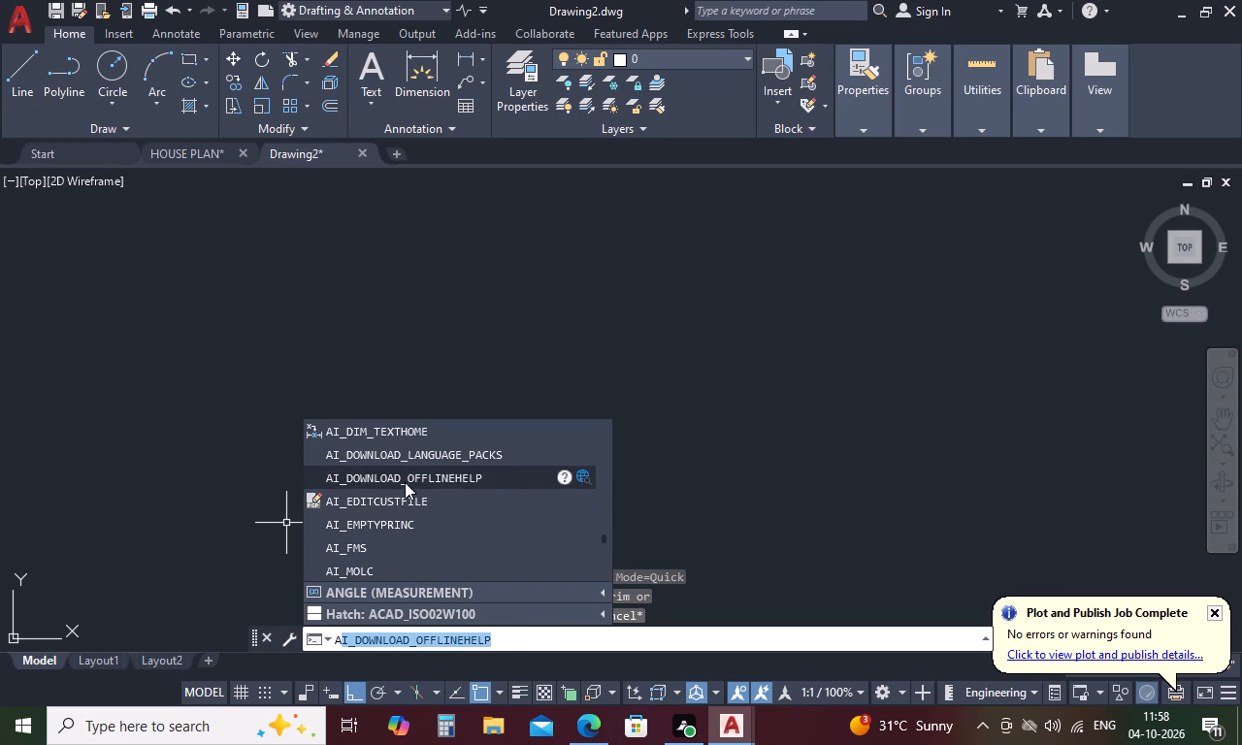
pyautogui.scroll(2, 430, 432)
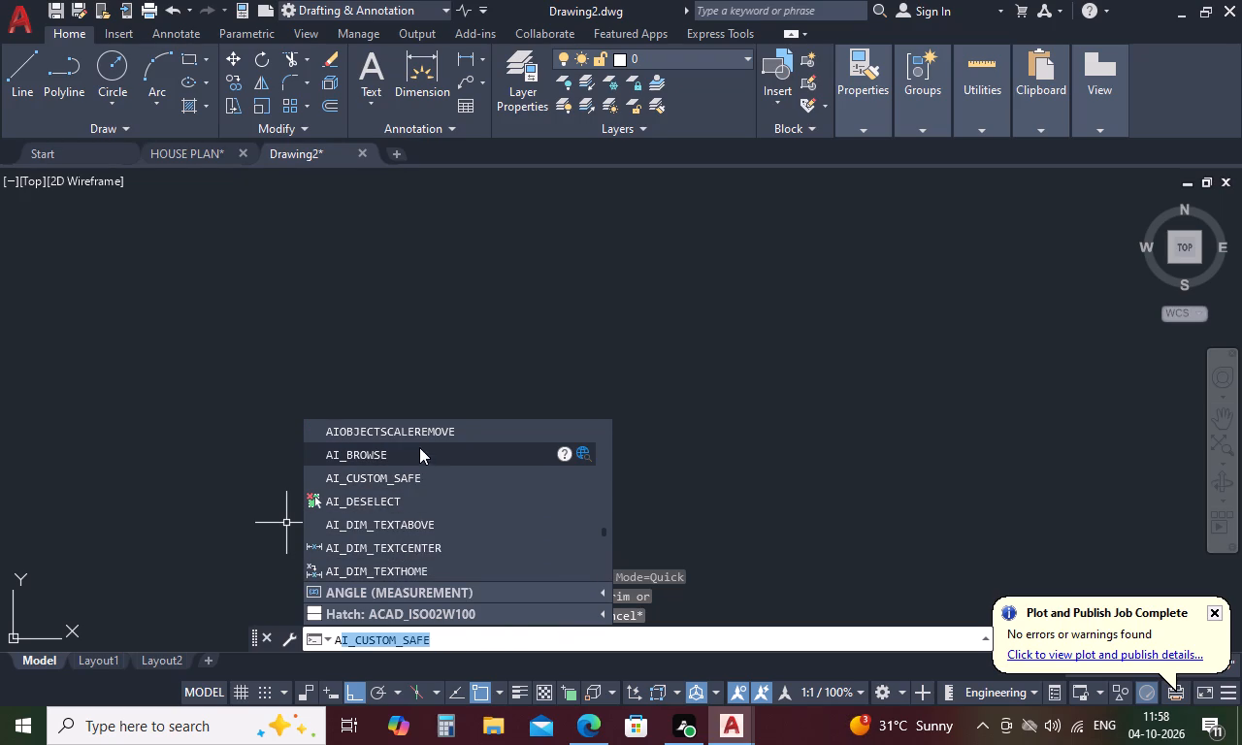
pyautogui.scroll(2, 436, 435)
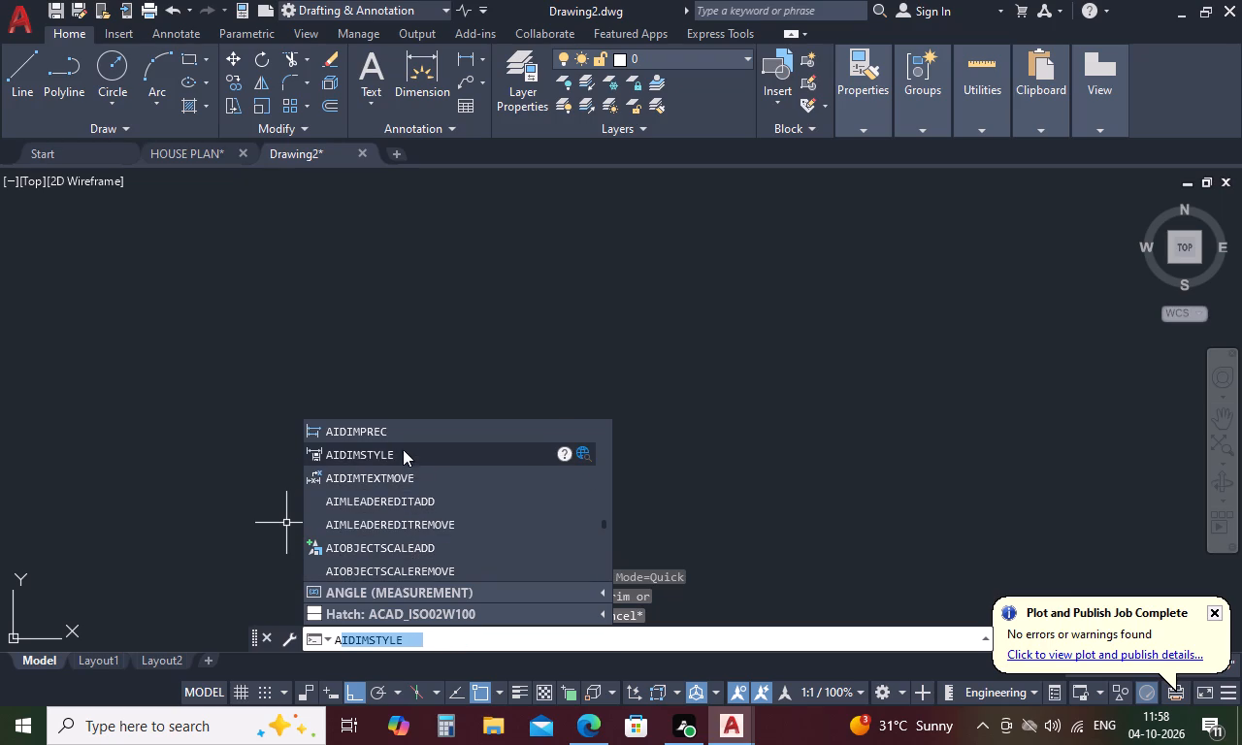
pyautogui.scroll(2, 429, 433)
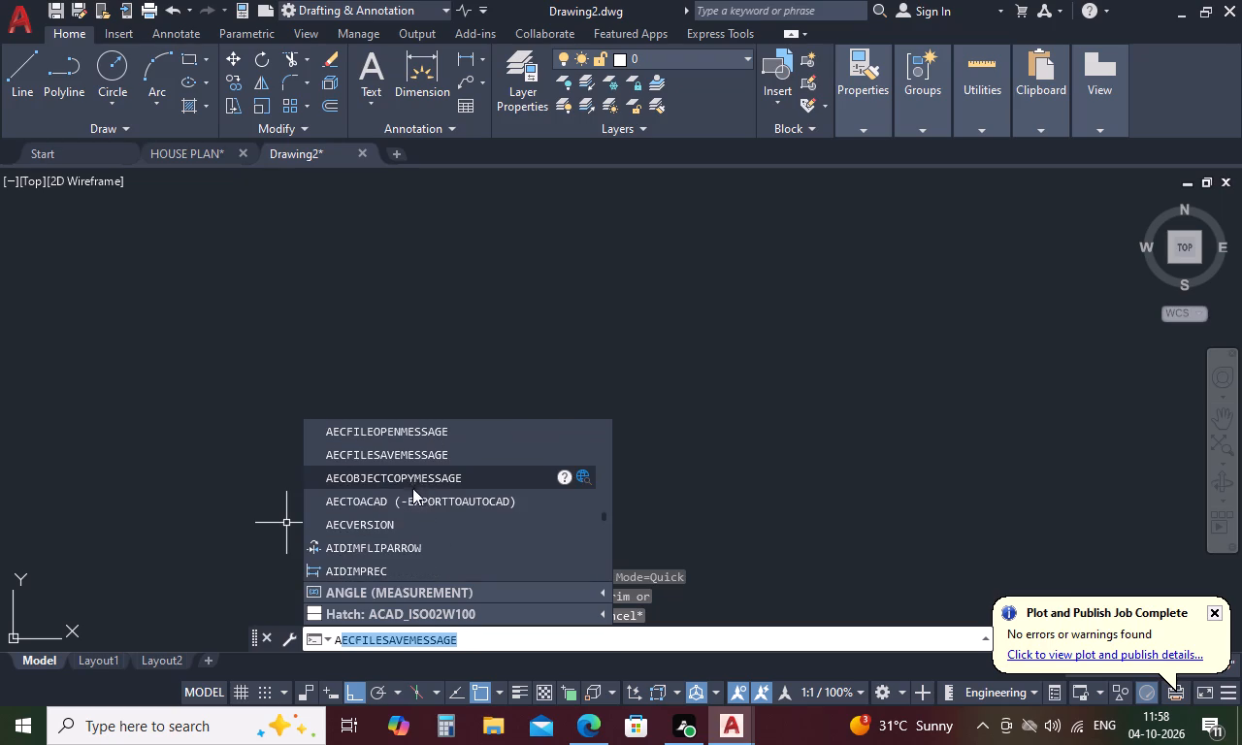
pyautogui.scroll(2, 430, 434)
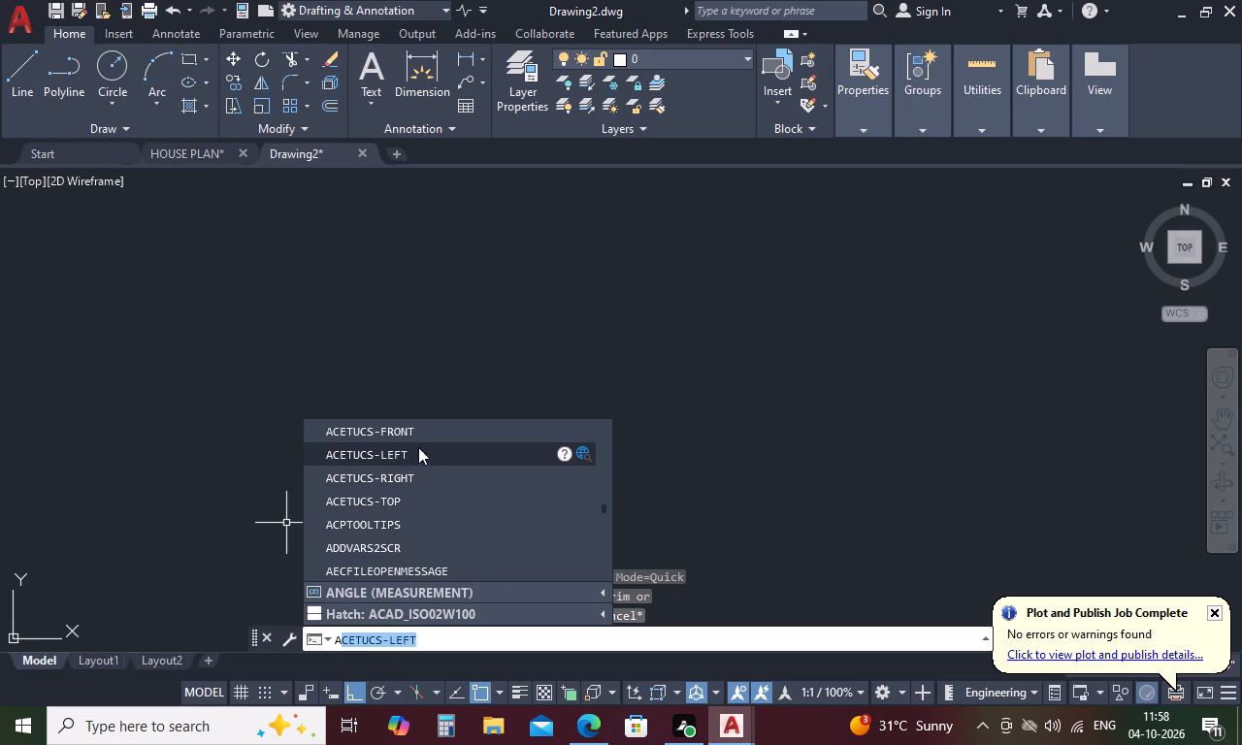
pyautogui.scroll(2, 443, 432)
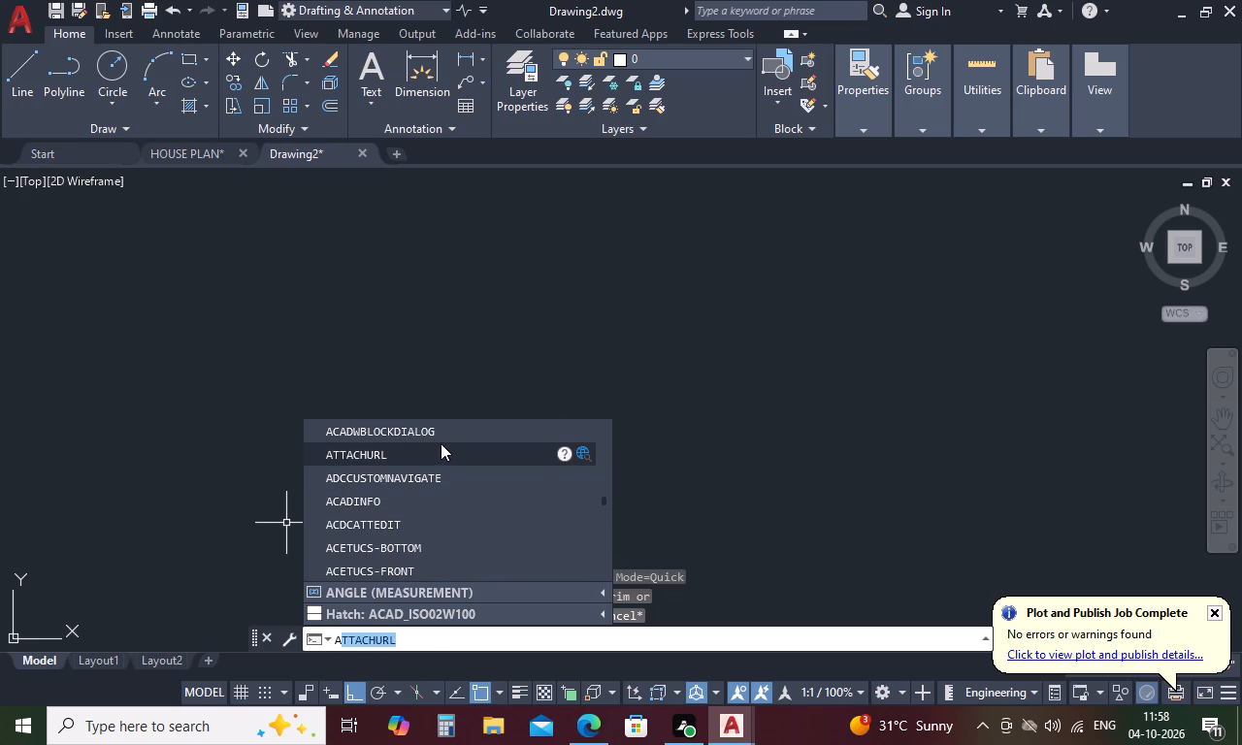
pyautogui.scroll(2, 447, 437)
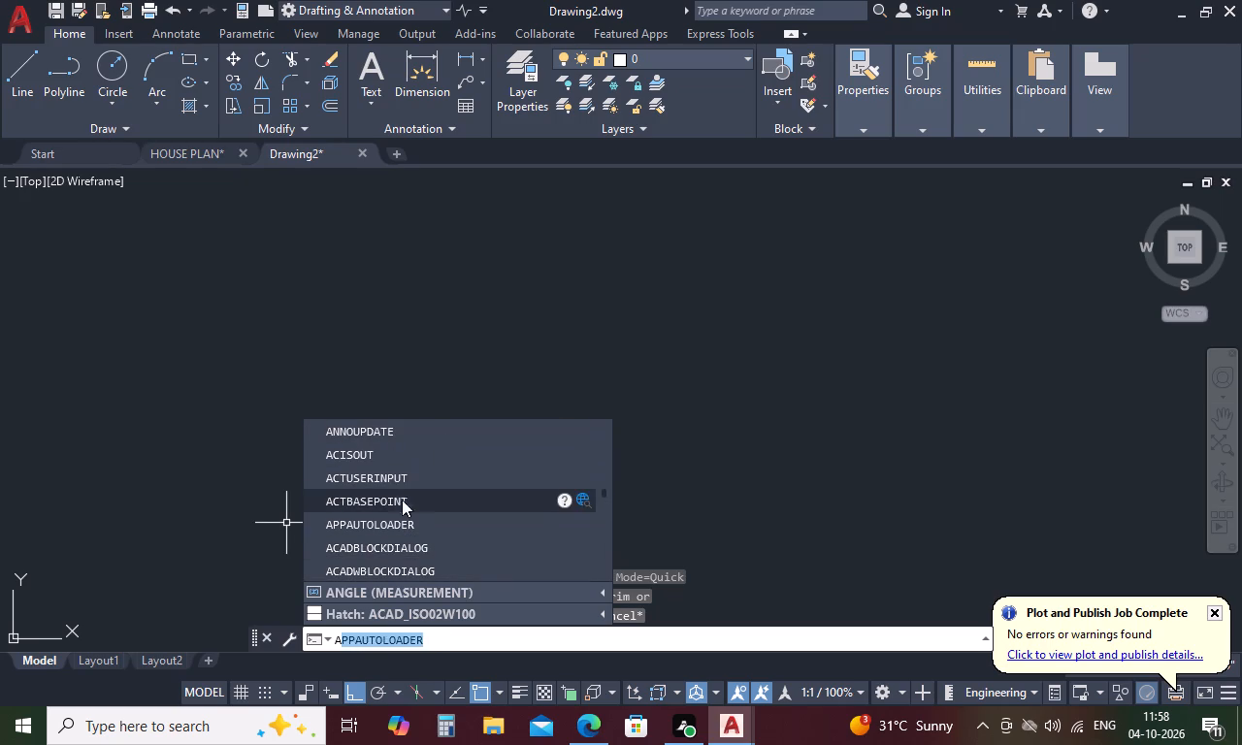
pyautogui.scroll(2, 422, 435)
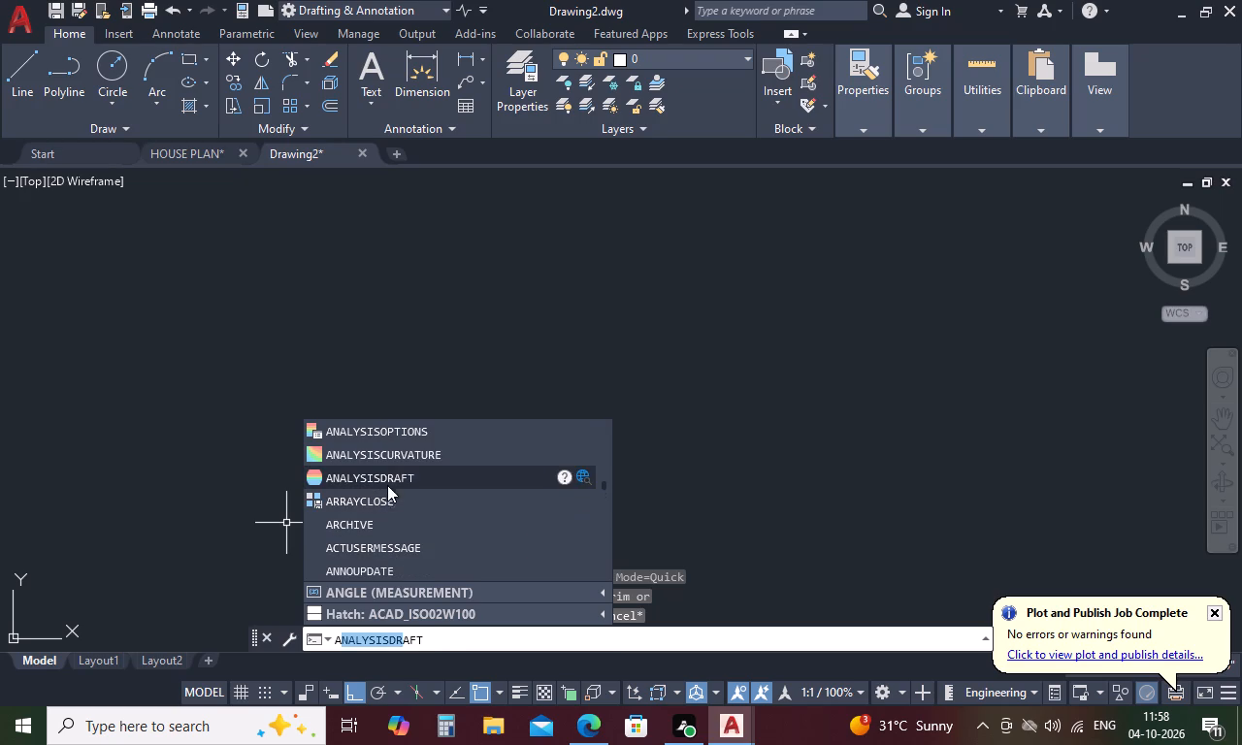
pyautogui.scroll(2, 437, 430)
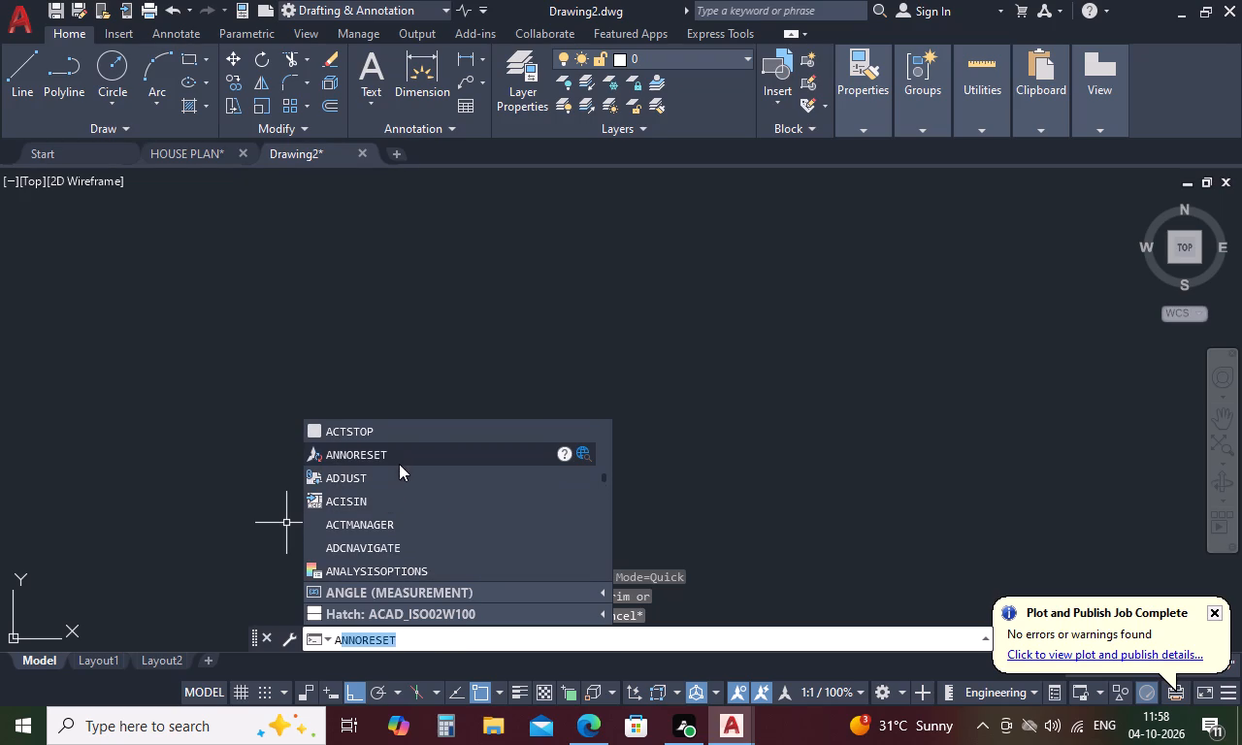
pyautogui.scroll(2, 418, 440)
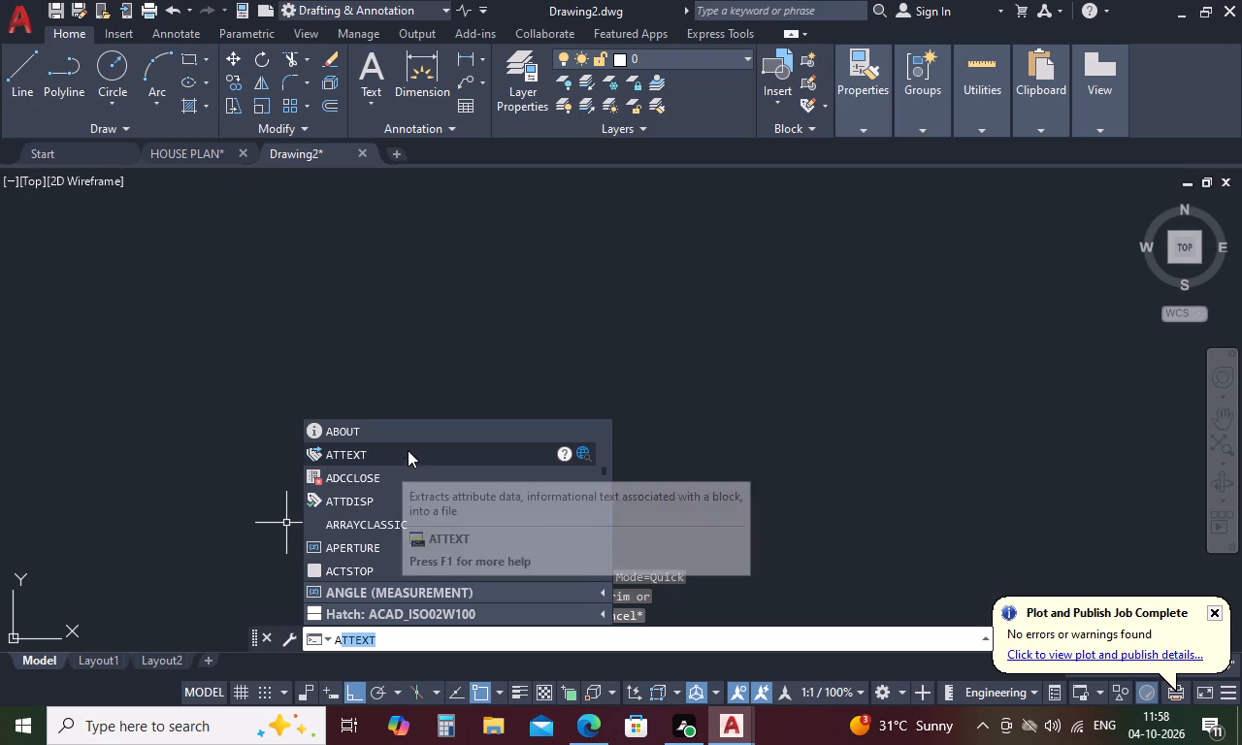
pyautogui.scroll(2, 428, 435)
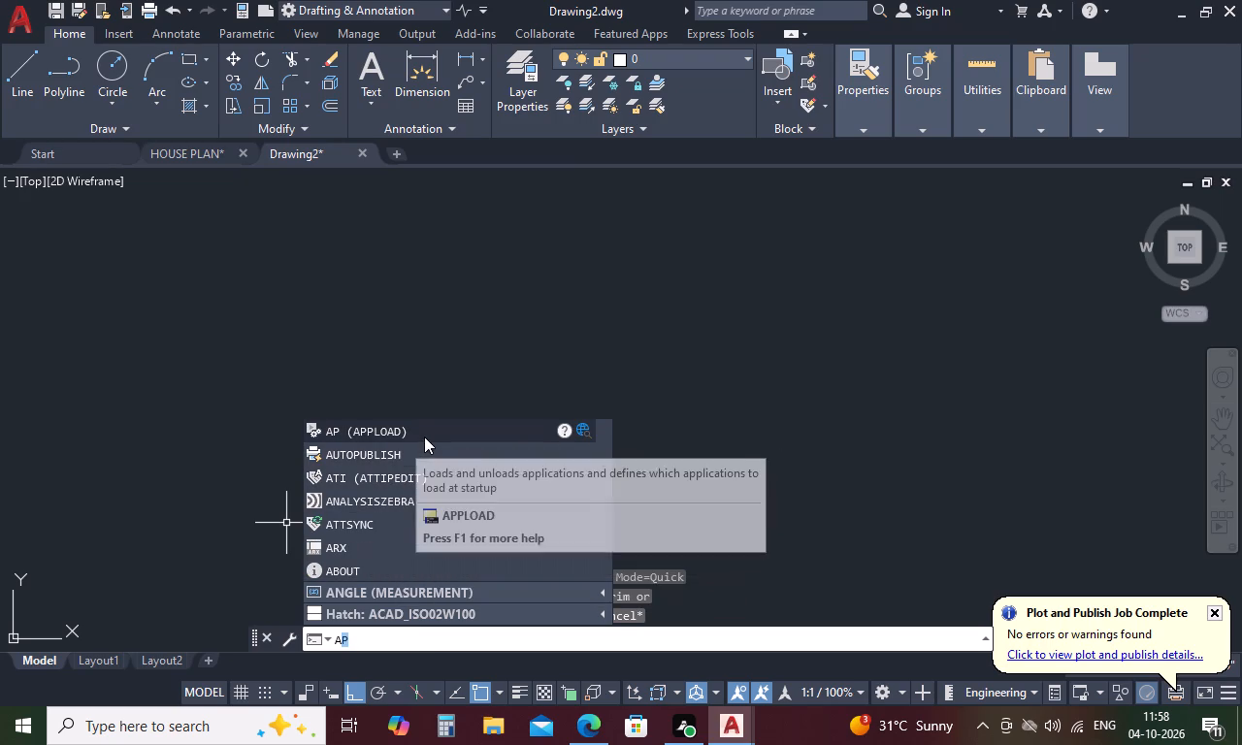
pyautogui.scroll(2, 426, 436)
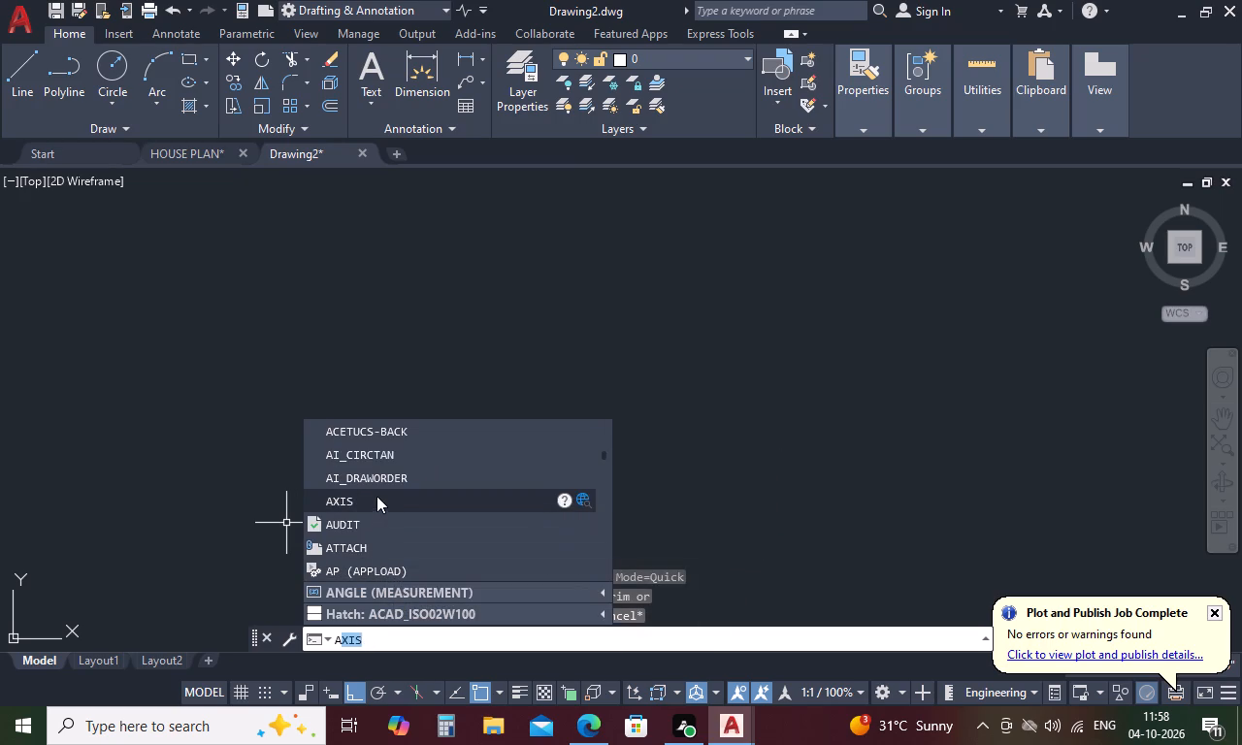
pyautogui.scroll(2, 440, 437)
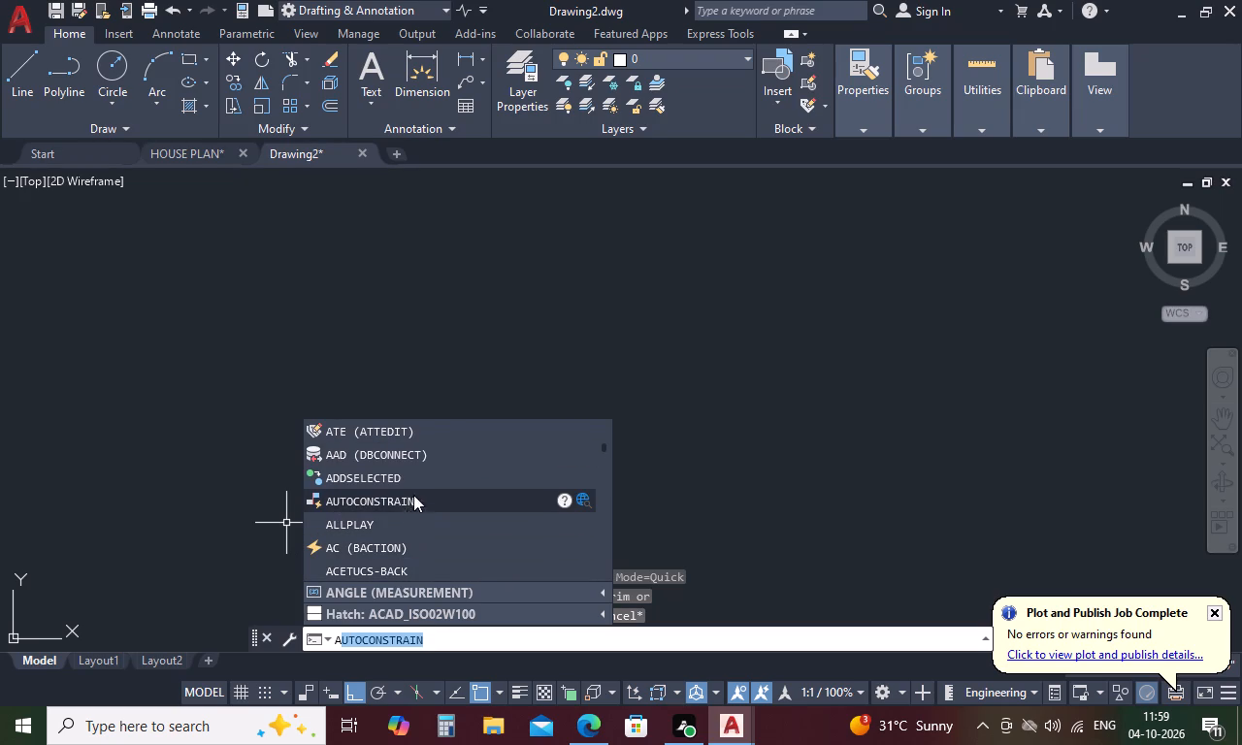
pyautogui.scroll(1, 445, 437)
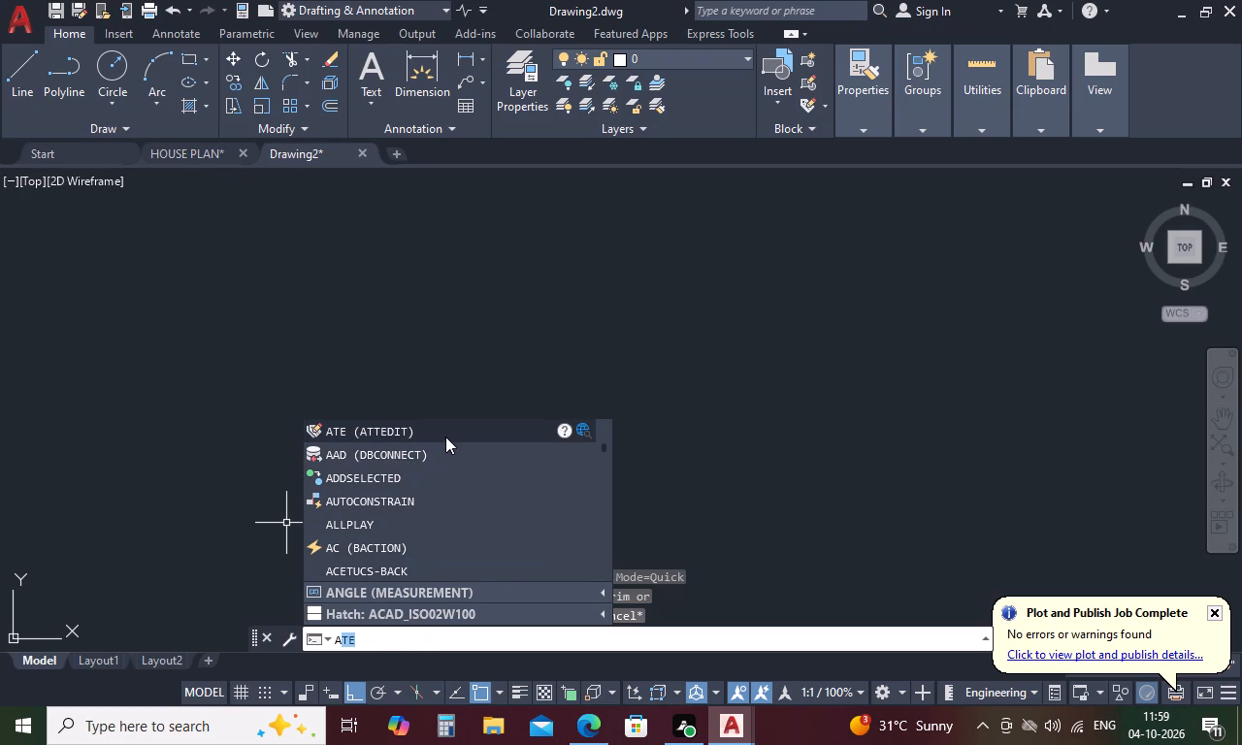
pyautogui.scroll(2, 445, 437)
pyautogui.scroll(-1, 446, 436)
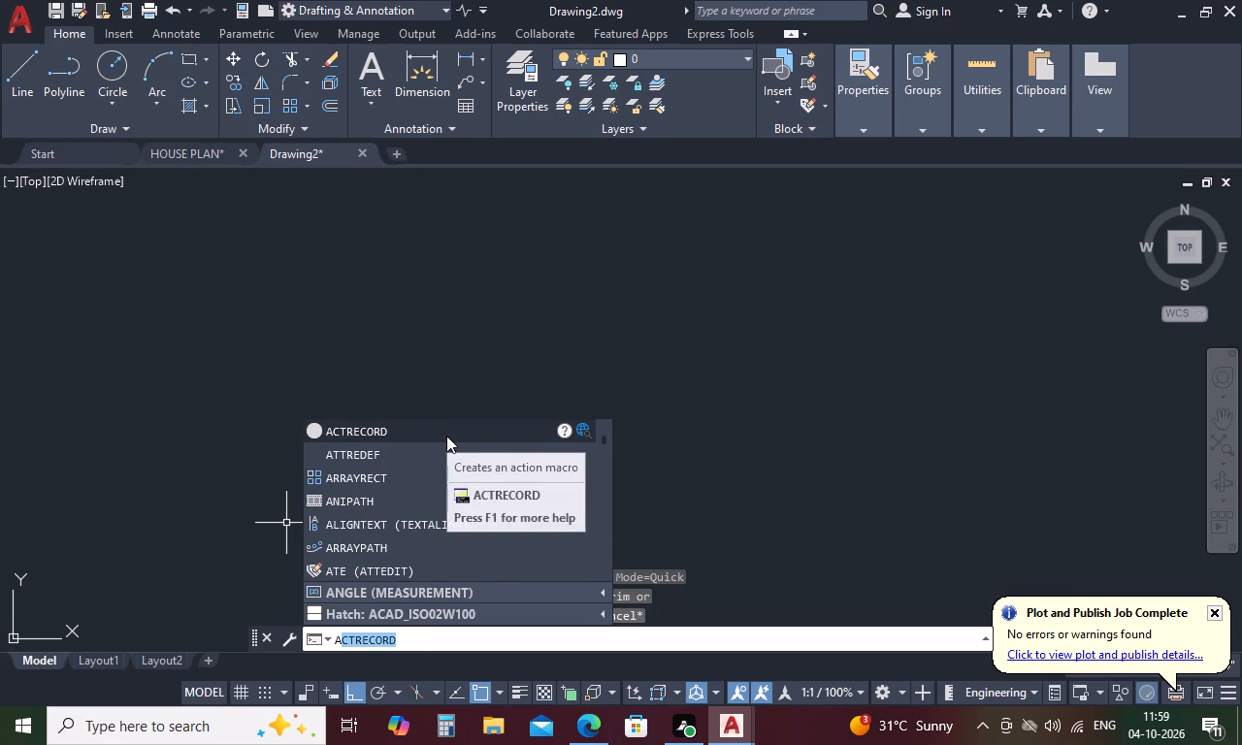
pyautogui.scroll(1, 446, 436)
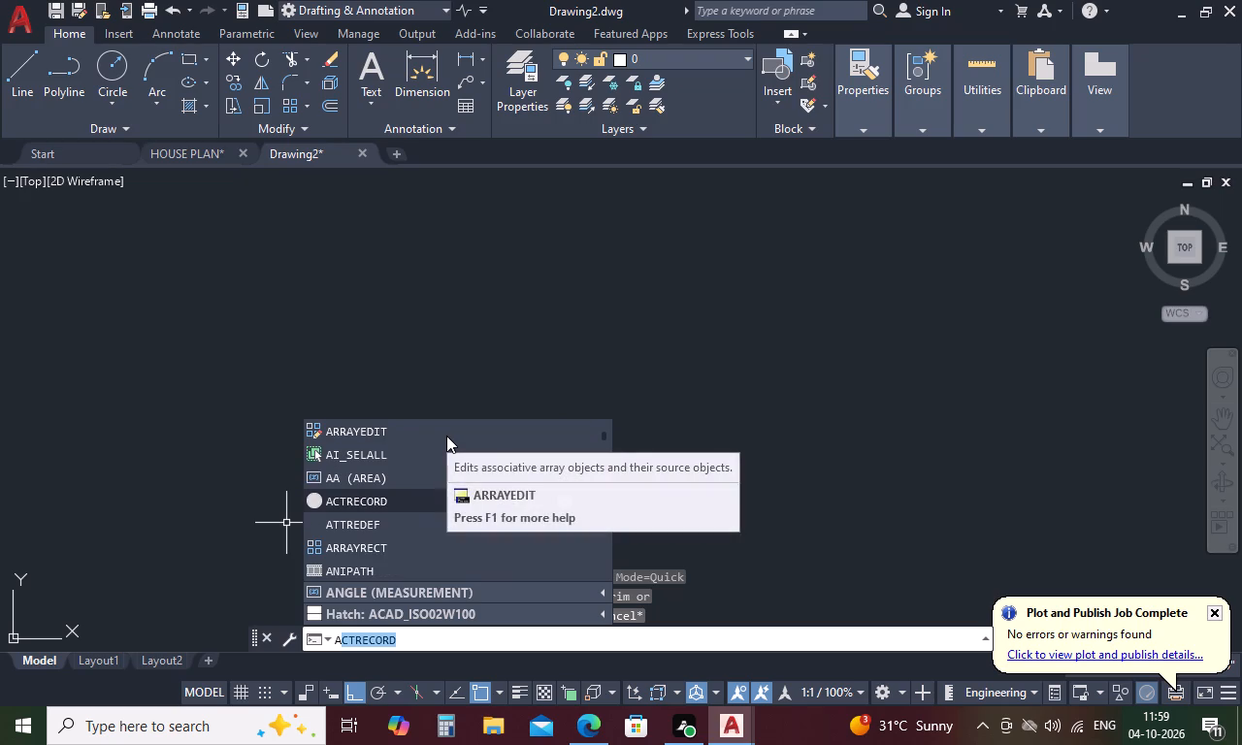
pyautogui.scroll(1, 446, 436)
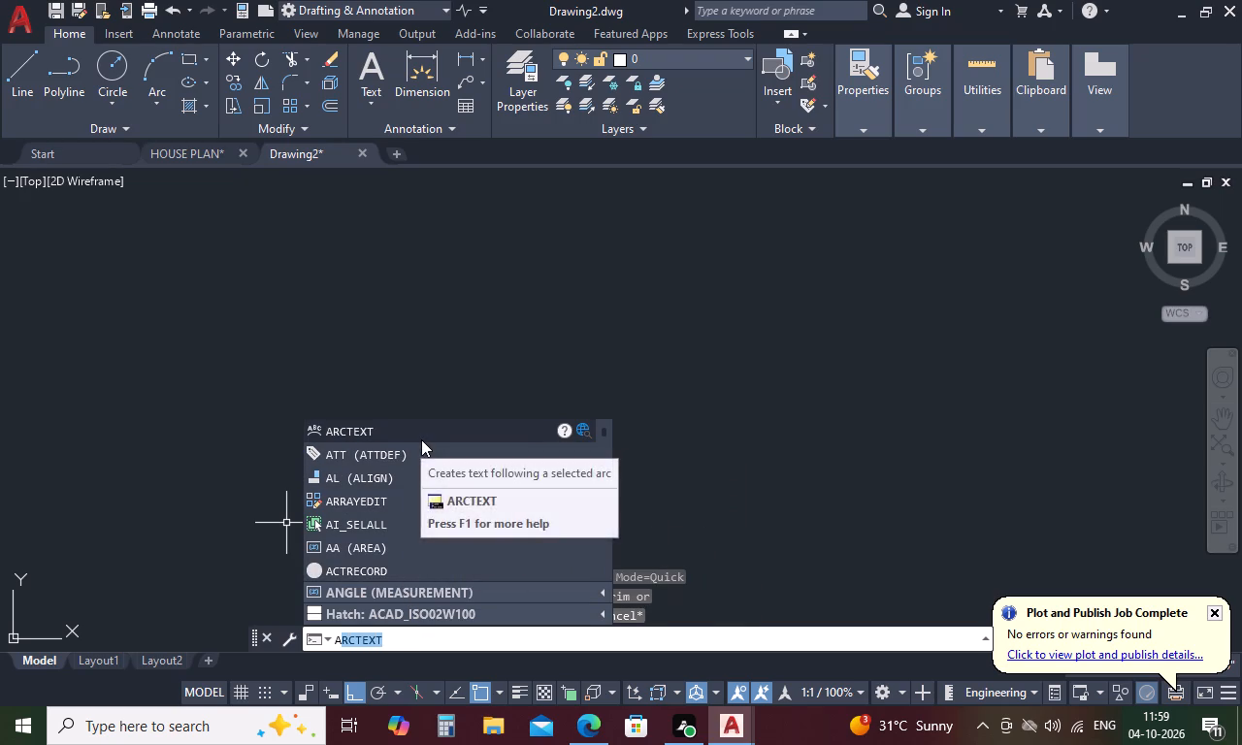
pyautogui.scroll(2, 421, 439)
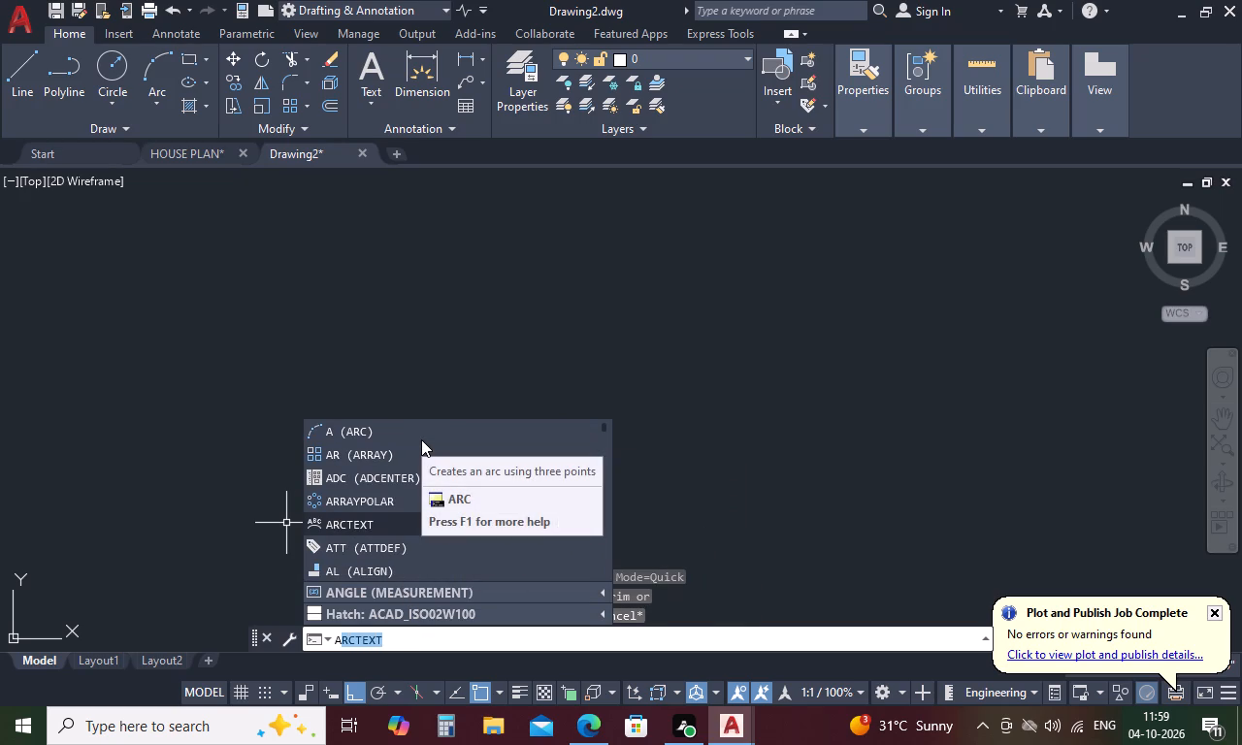
pyautogui.scroll(7, 421, 439)
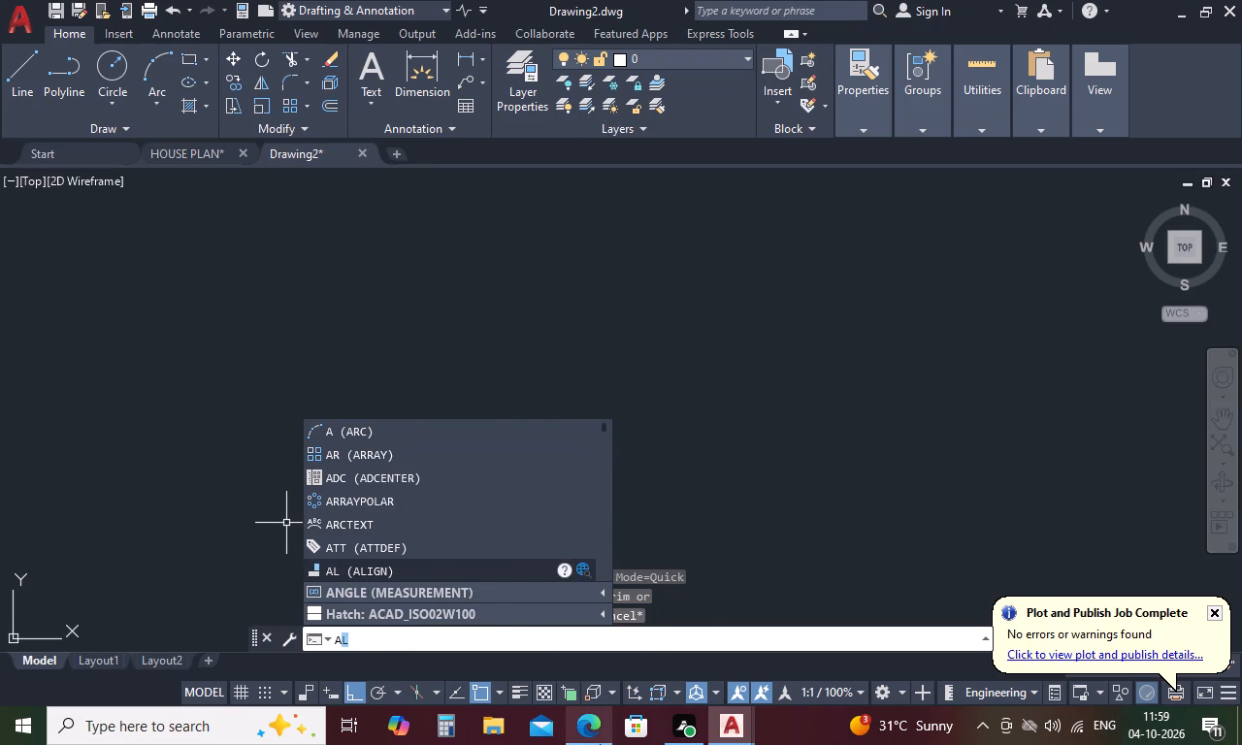
# Start the Align command.
pyautogui.press('space')
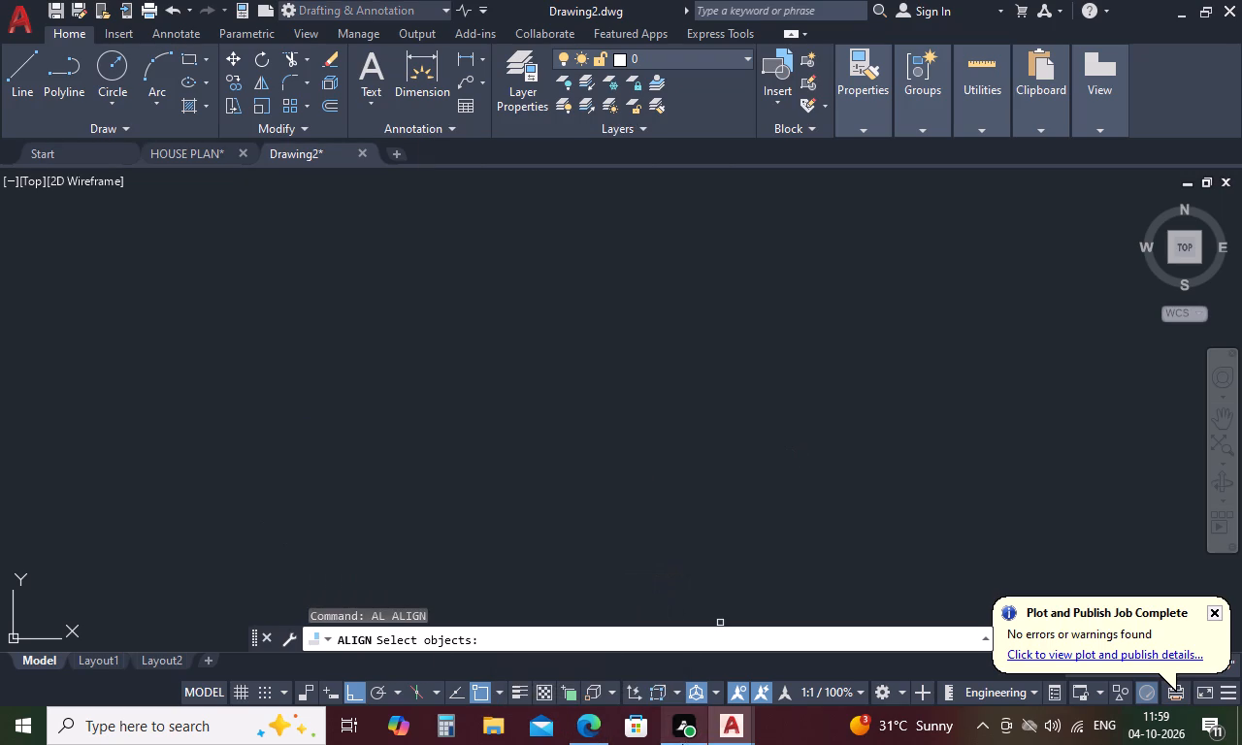
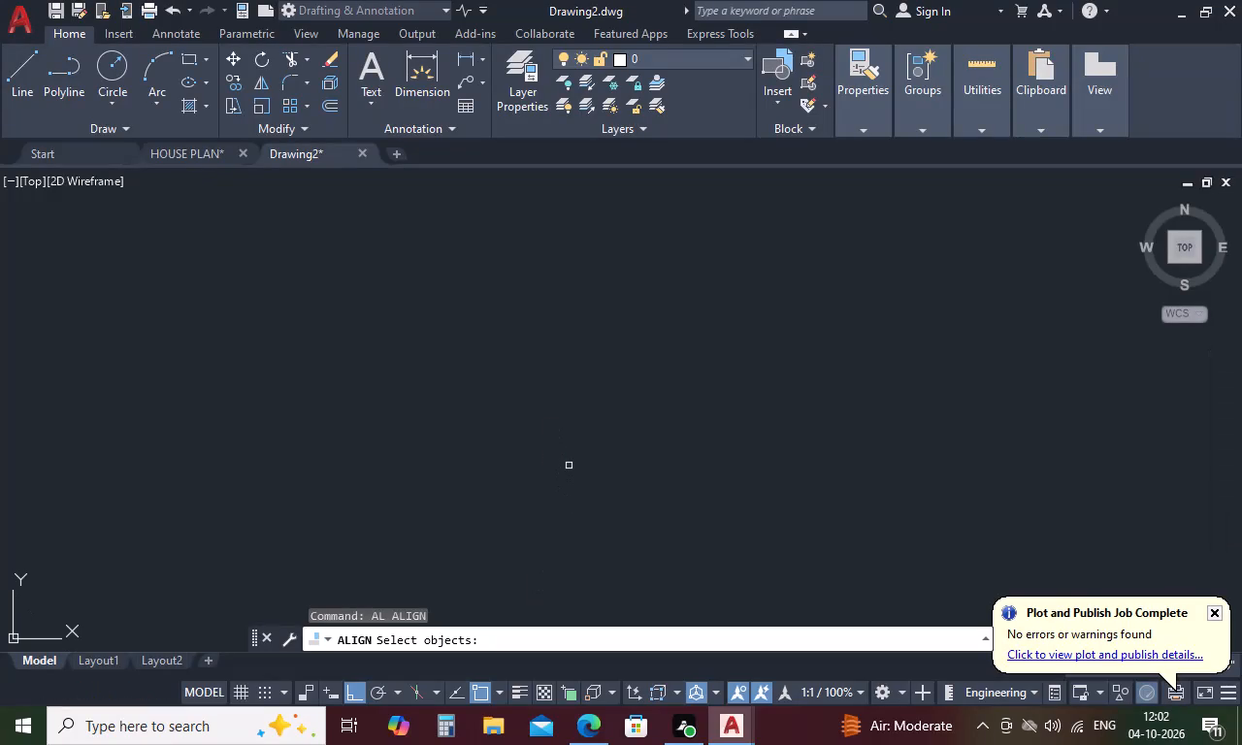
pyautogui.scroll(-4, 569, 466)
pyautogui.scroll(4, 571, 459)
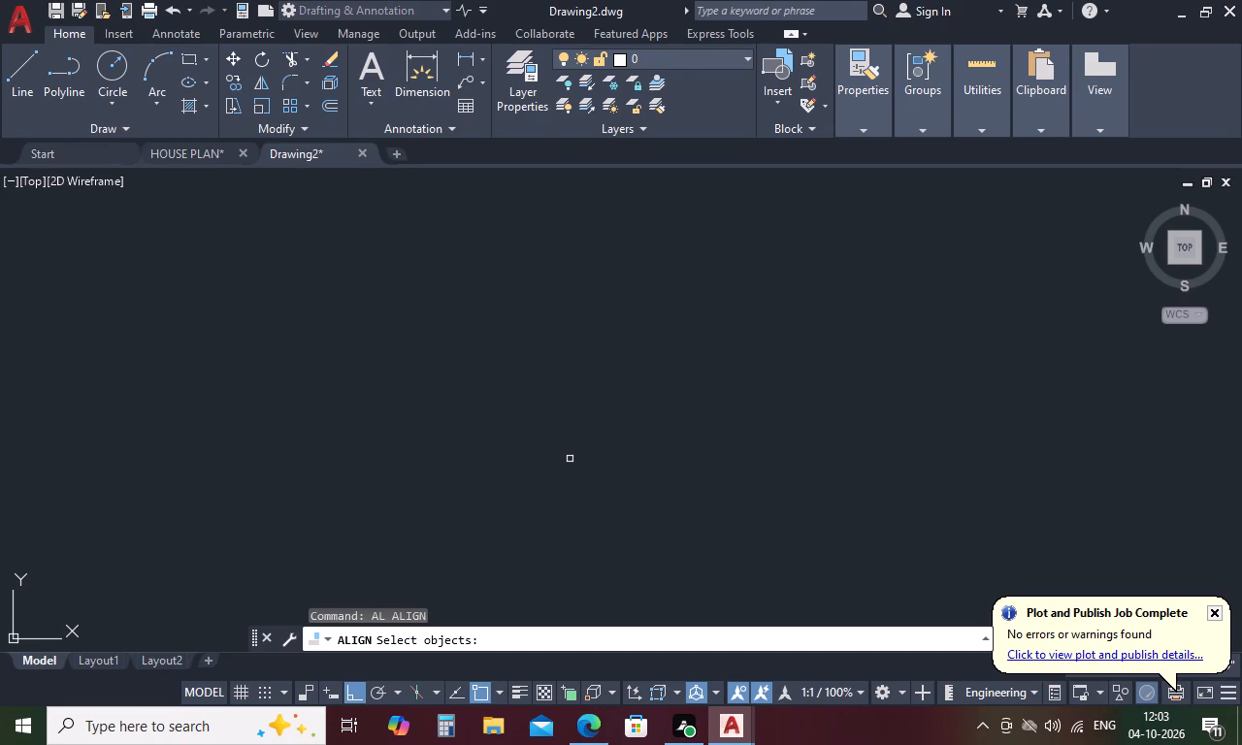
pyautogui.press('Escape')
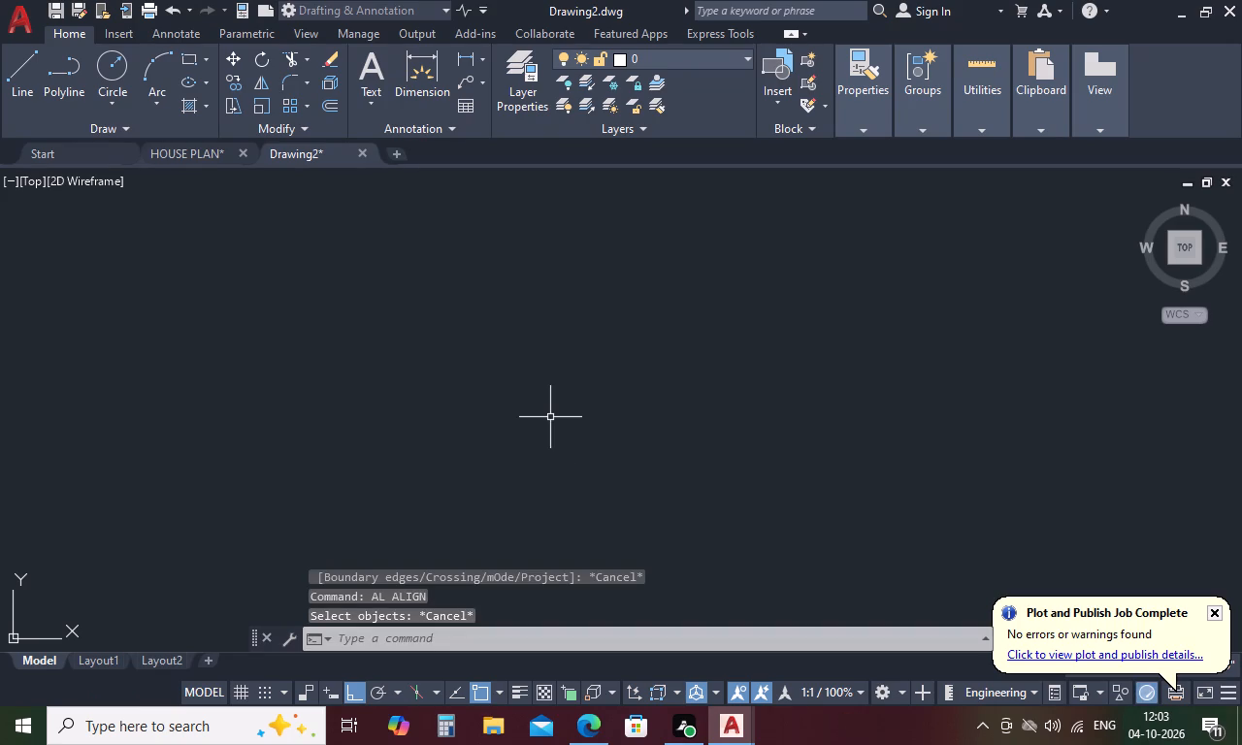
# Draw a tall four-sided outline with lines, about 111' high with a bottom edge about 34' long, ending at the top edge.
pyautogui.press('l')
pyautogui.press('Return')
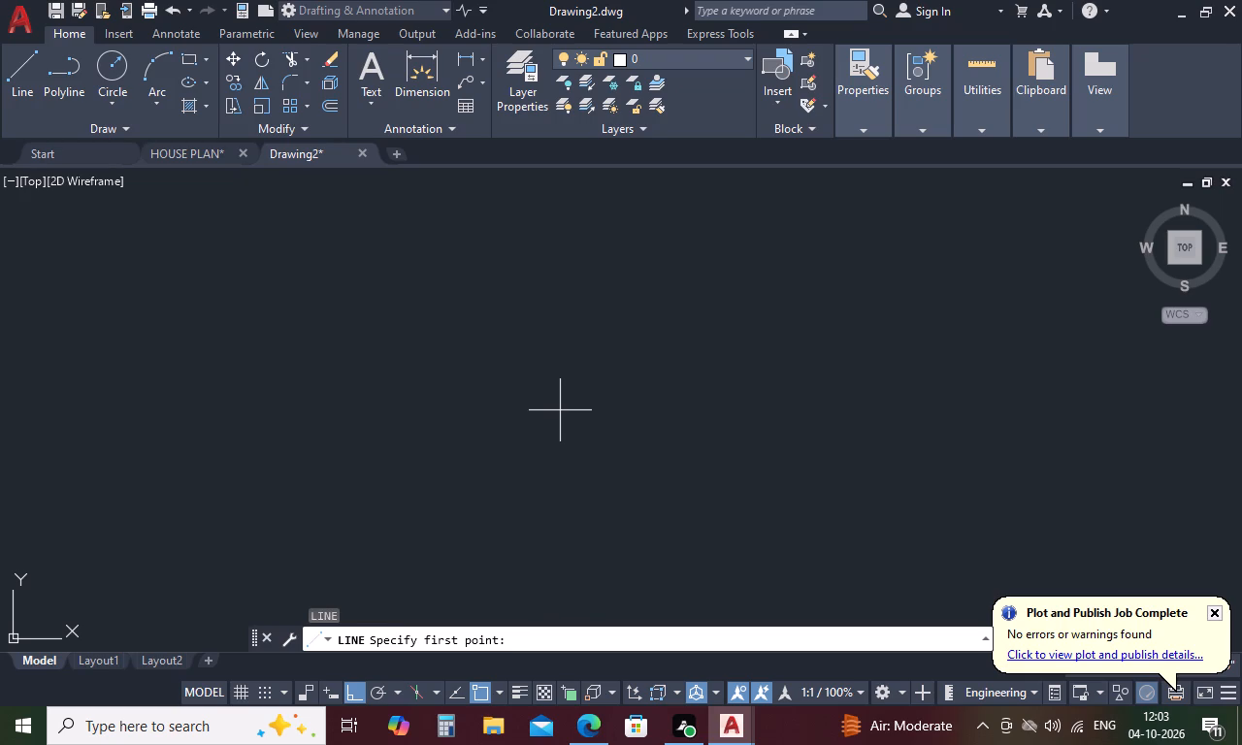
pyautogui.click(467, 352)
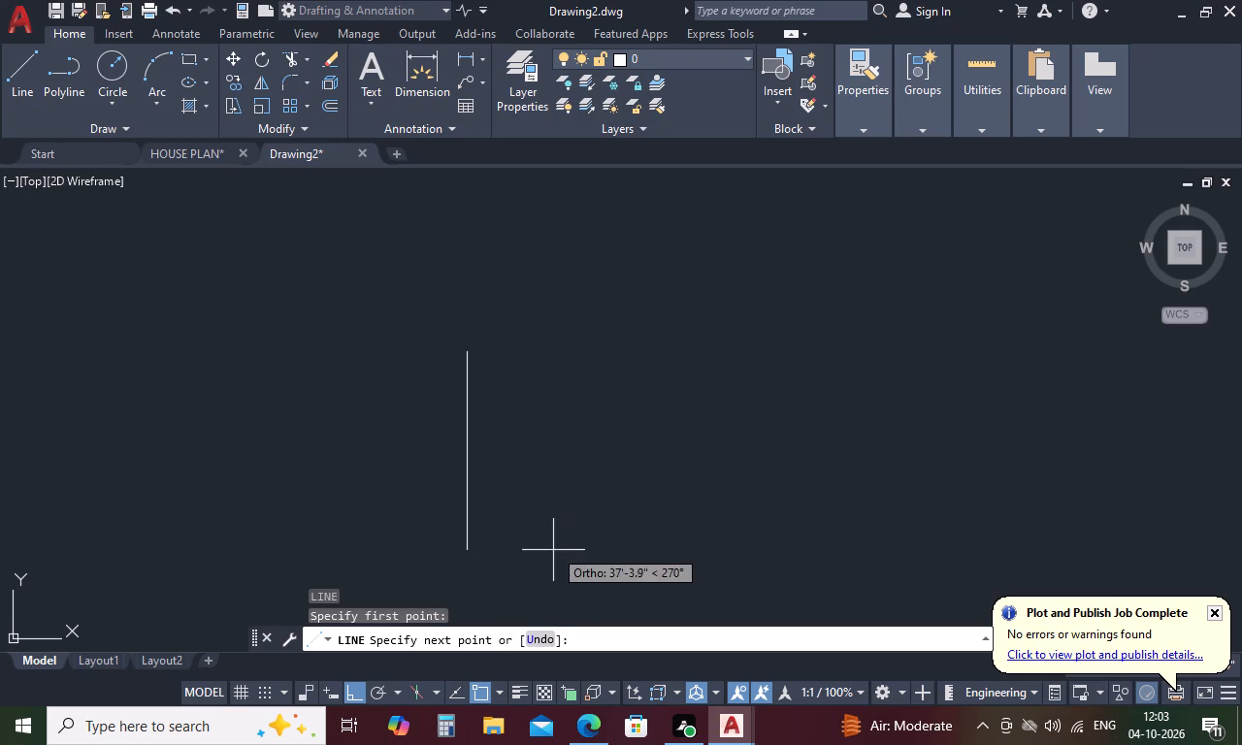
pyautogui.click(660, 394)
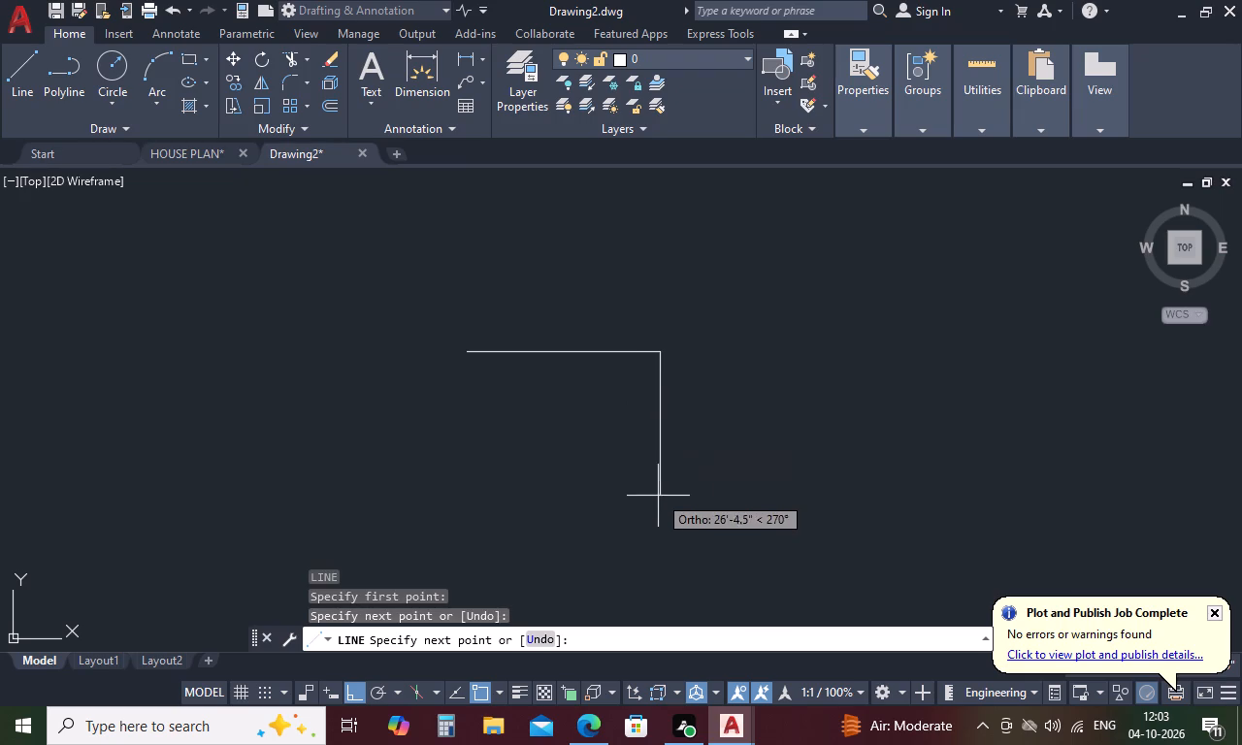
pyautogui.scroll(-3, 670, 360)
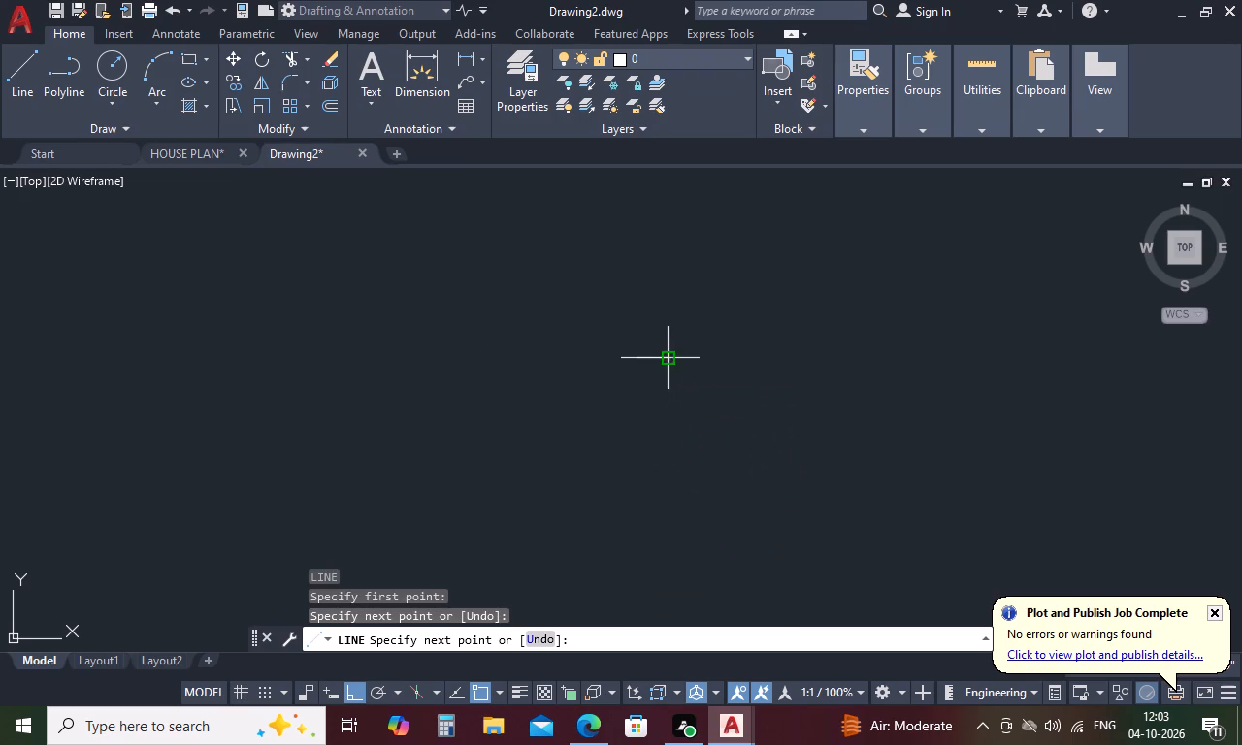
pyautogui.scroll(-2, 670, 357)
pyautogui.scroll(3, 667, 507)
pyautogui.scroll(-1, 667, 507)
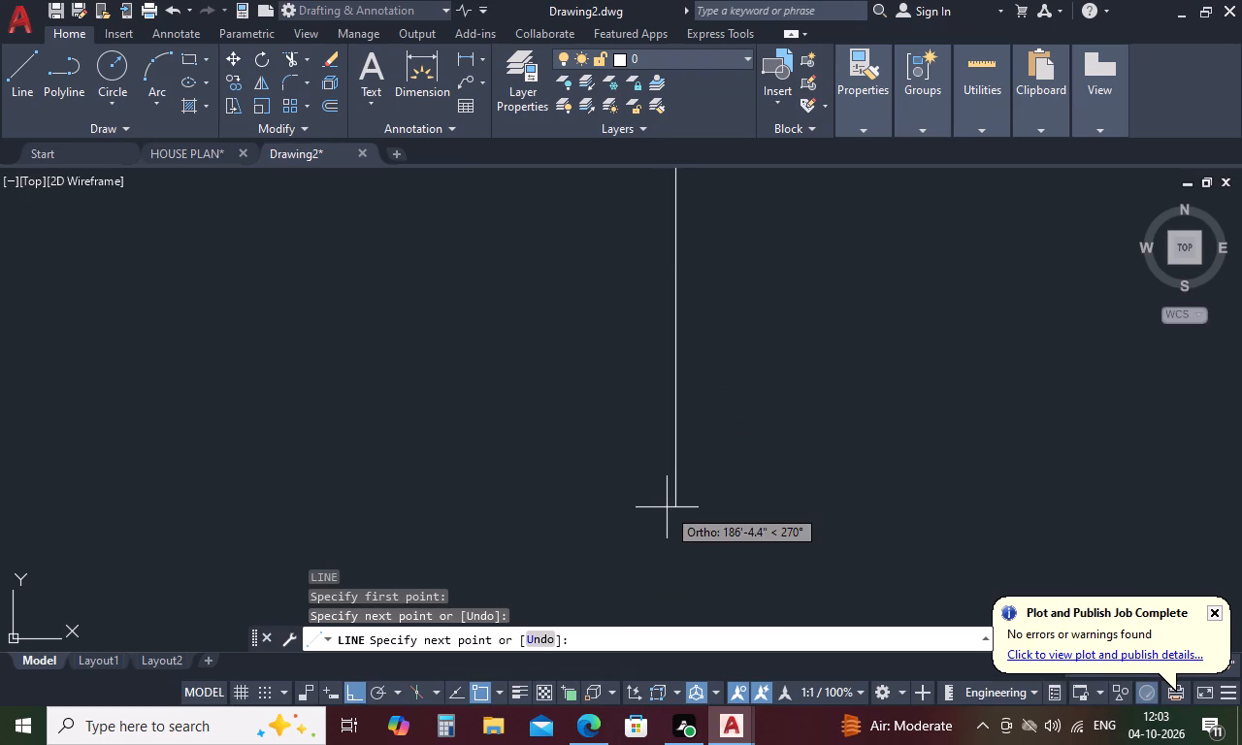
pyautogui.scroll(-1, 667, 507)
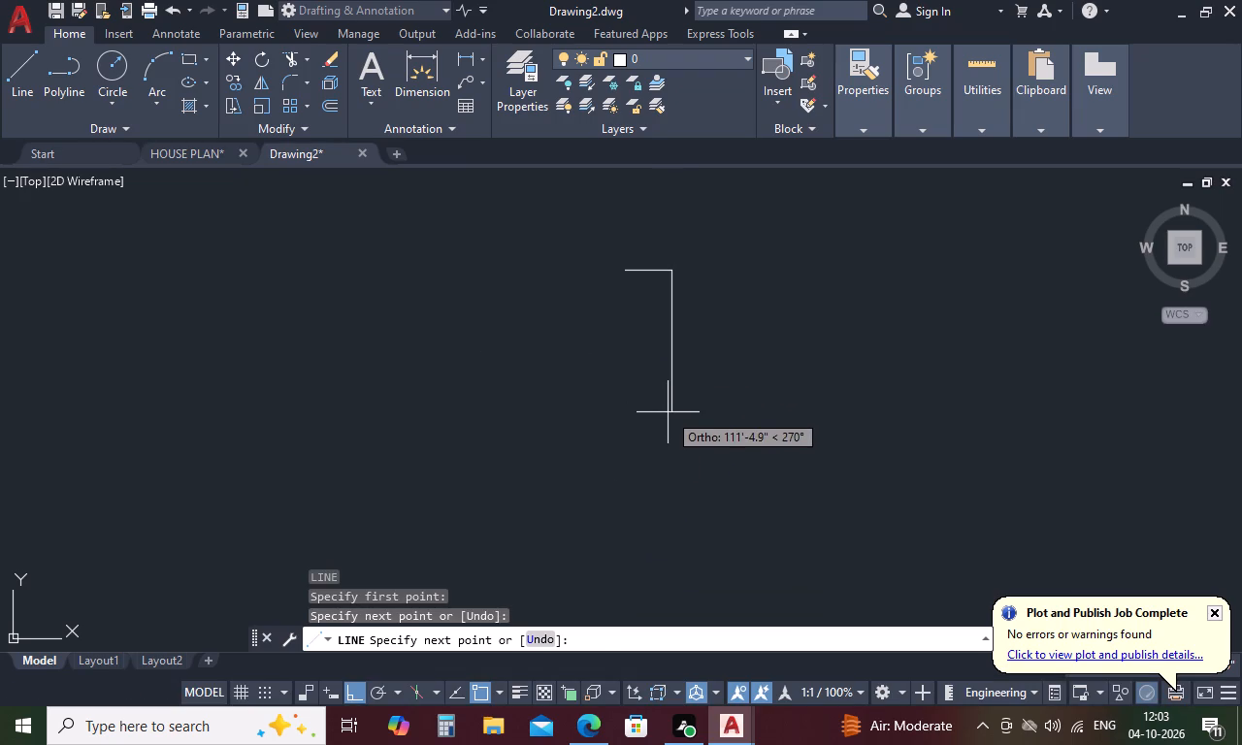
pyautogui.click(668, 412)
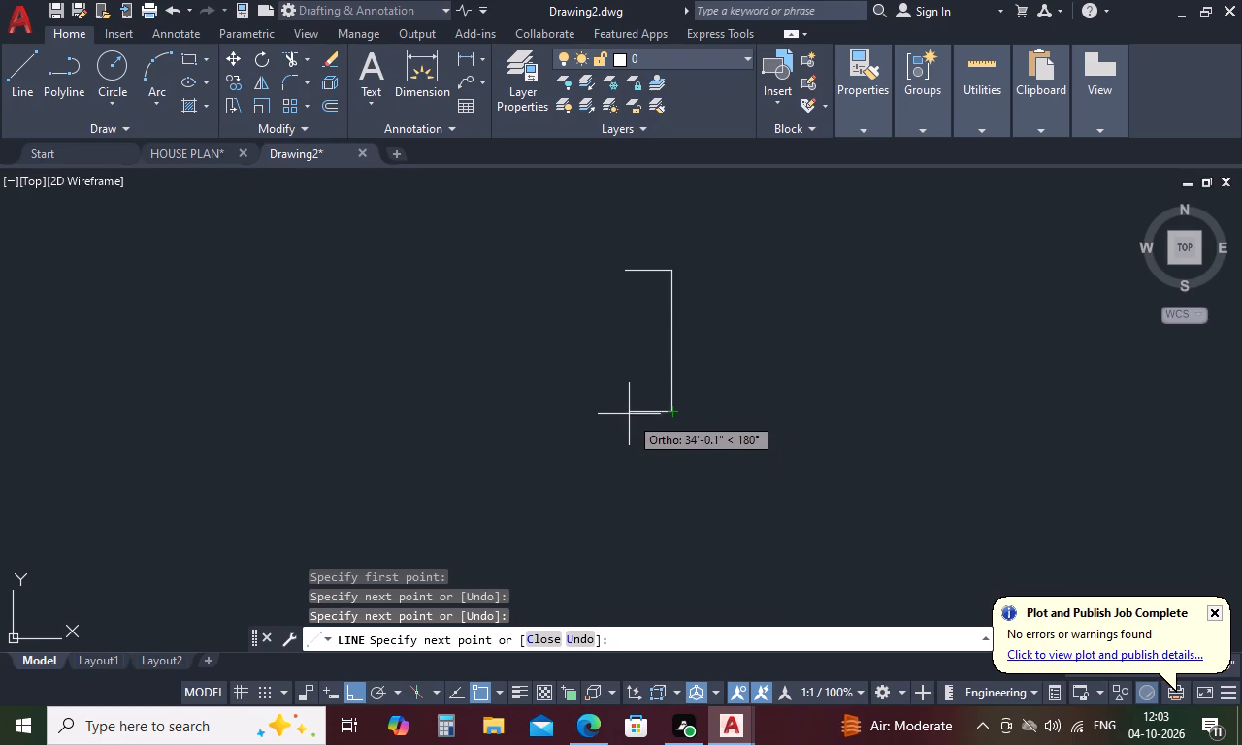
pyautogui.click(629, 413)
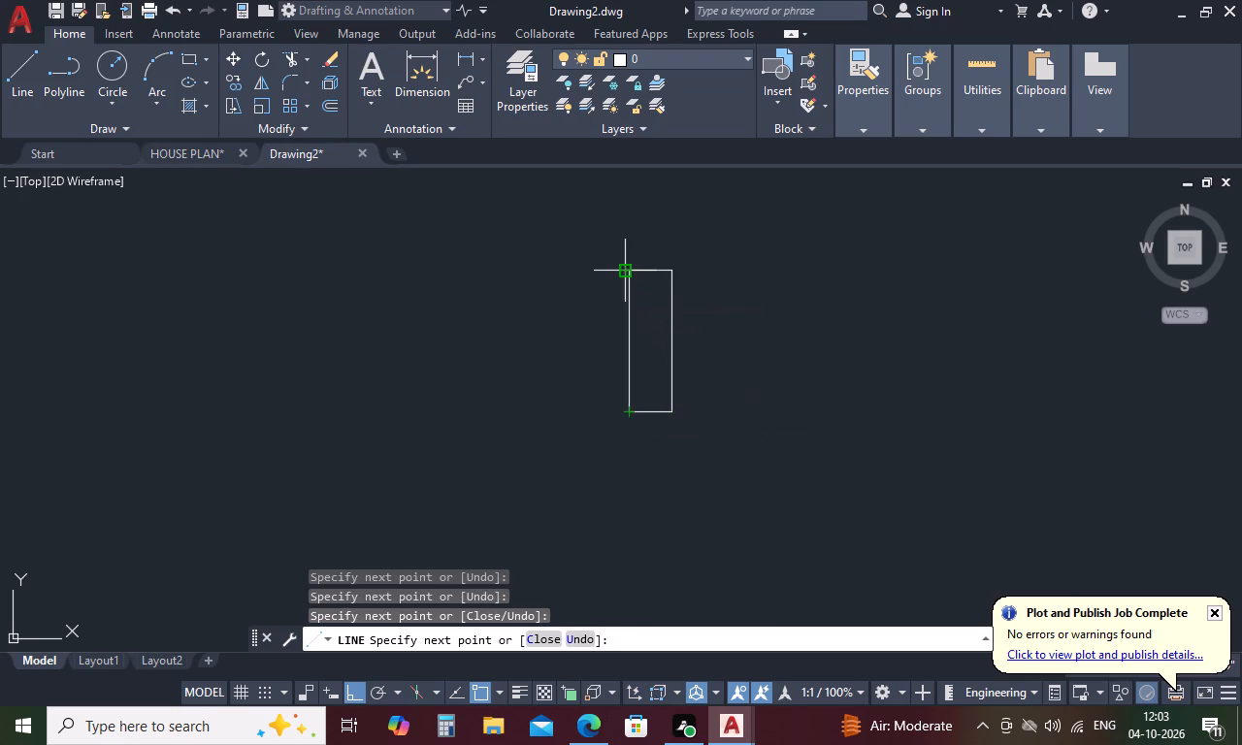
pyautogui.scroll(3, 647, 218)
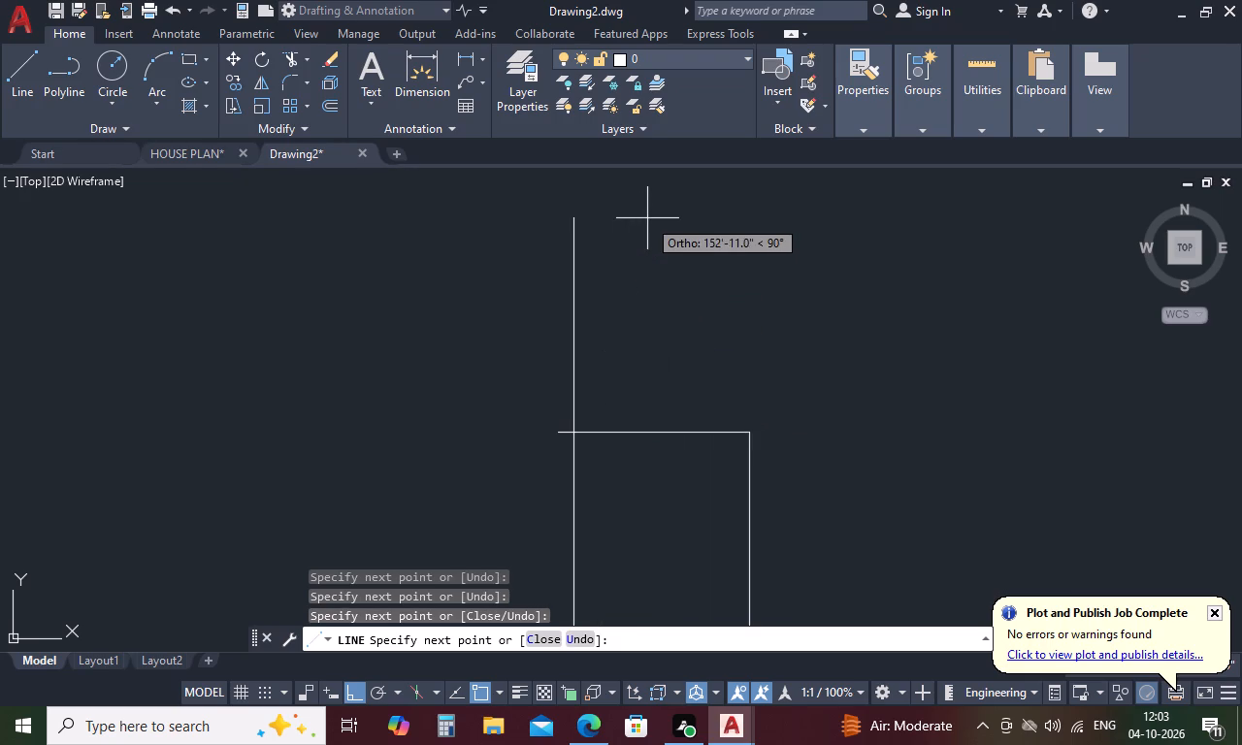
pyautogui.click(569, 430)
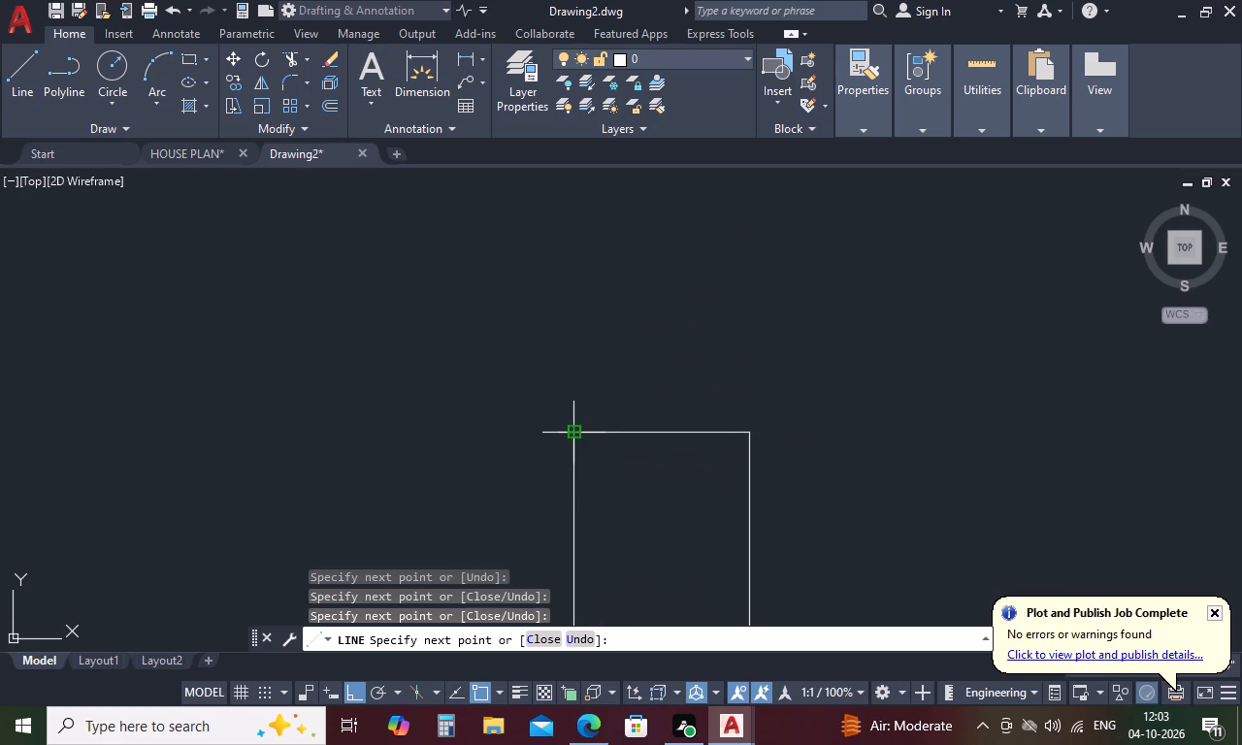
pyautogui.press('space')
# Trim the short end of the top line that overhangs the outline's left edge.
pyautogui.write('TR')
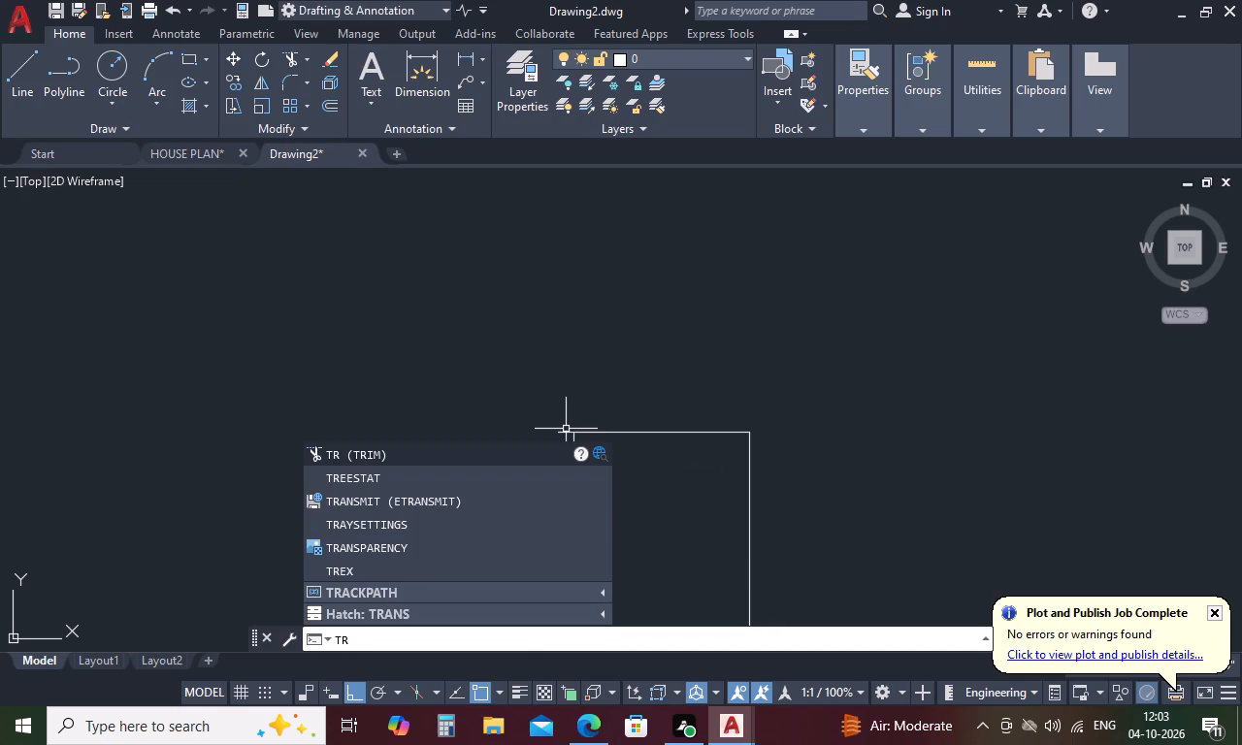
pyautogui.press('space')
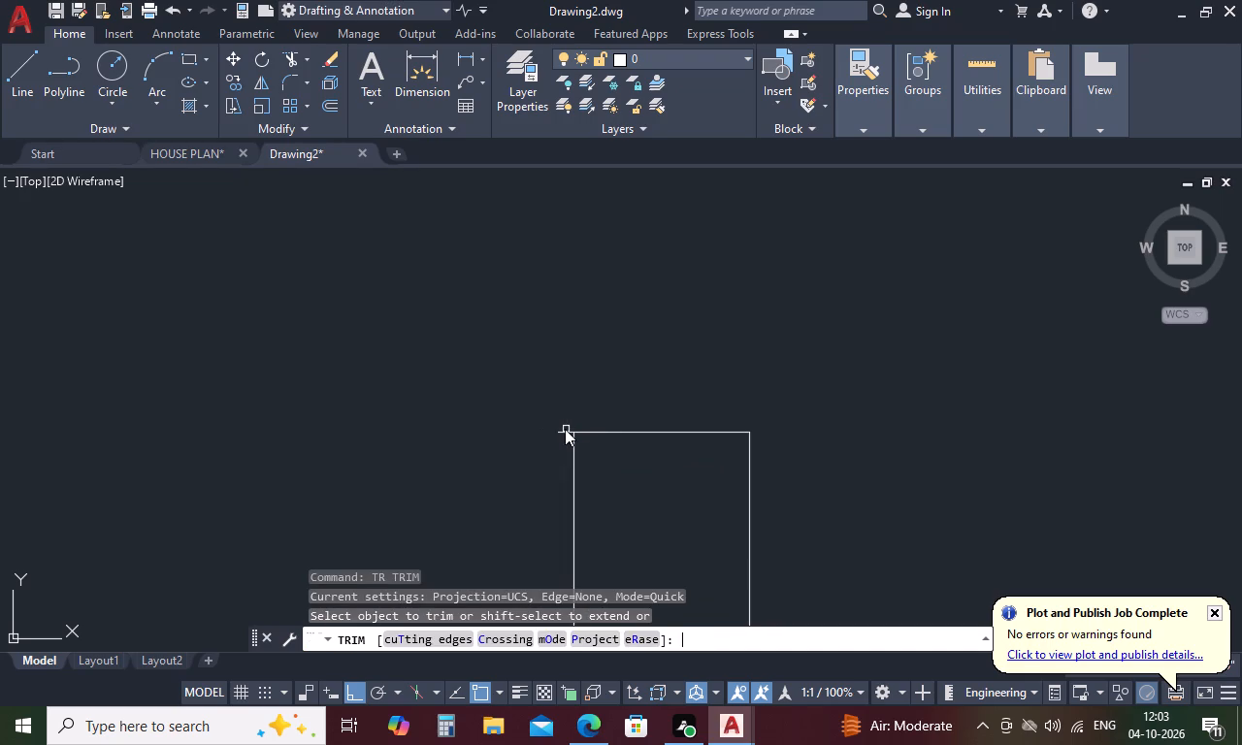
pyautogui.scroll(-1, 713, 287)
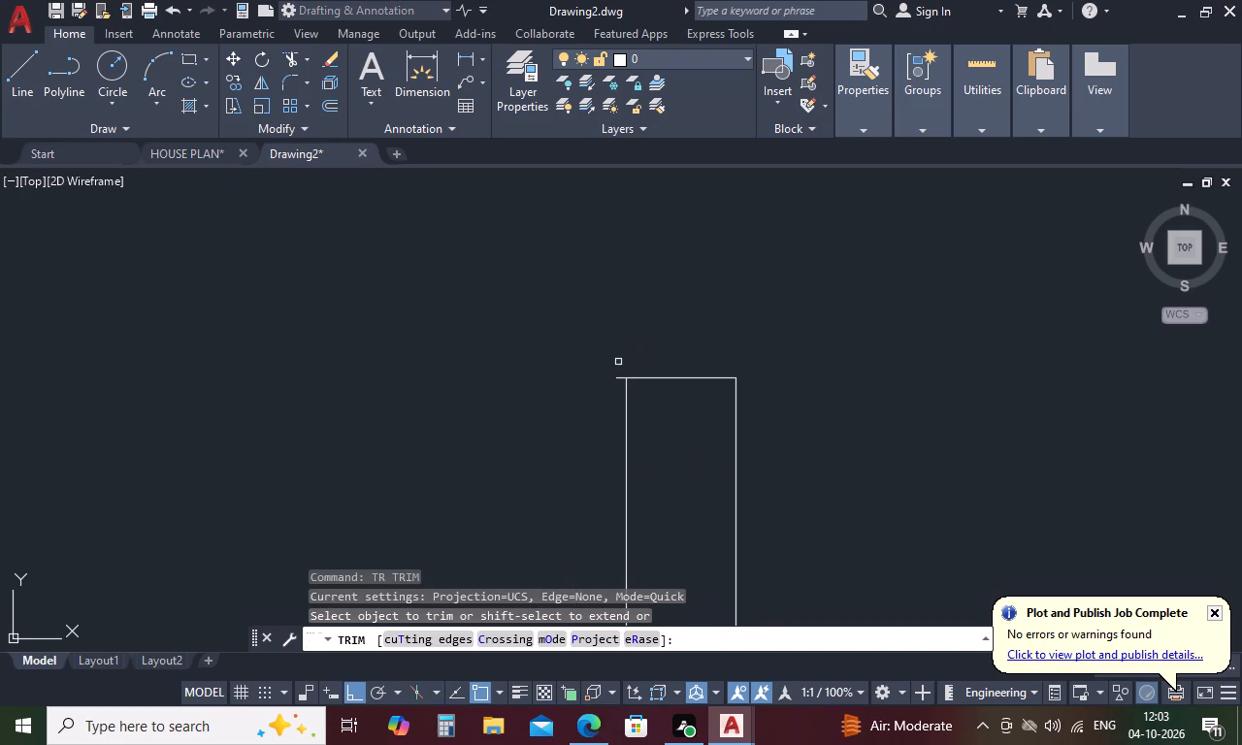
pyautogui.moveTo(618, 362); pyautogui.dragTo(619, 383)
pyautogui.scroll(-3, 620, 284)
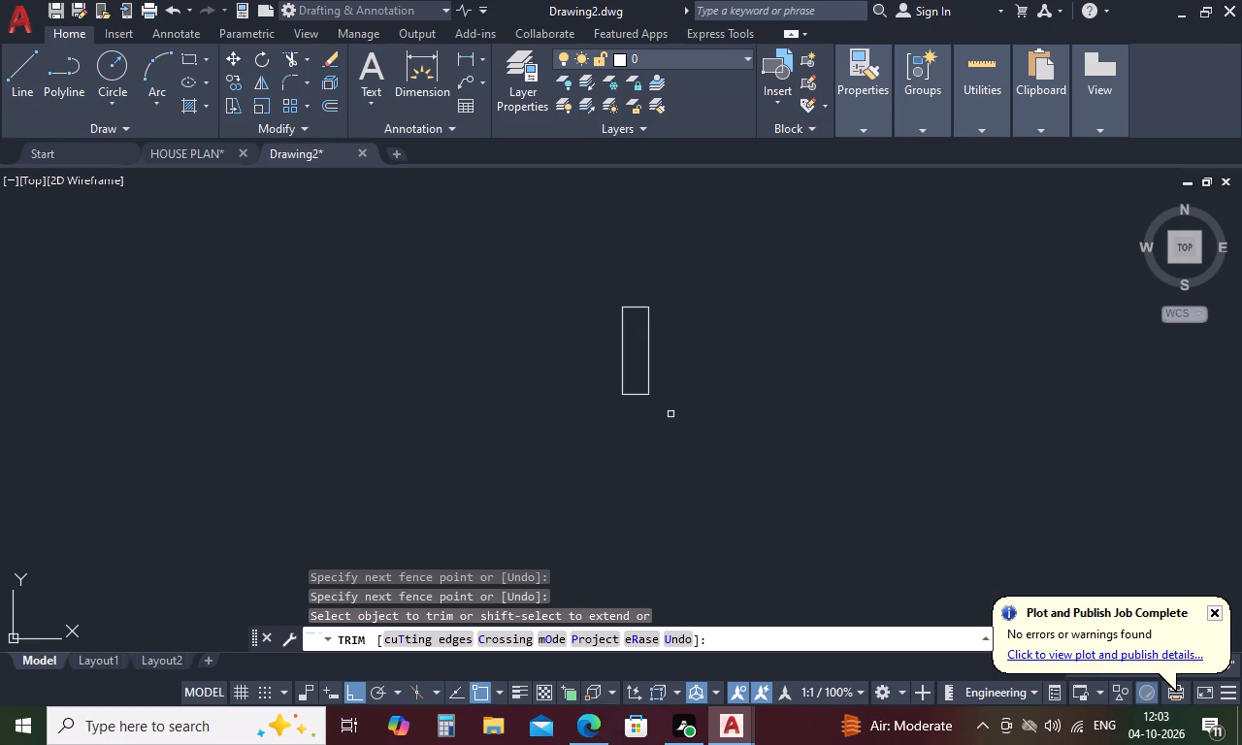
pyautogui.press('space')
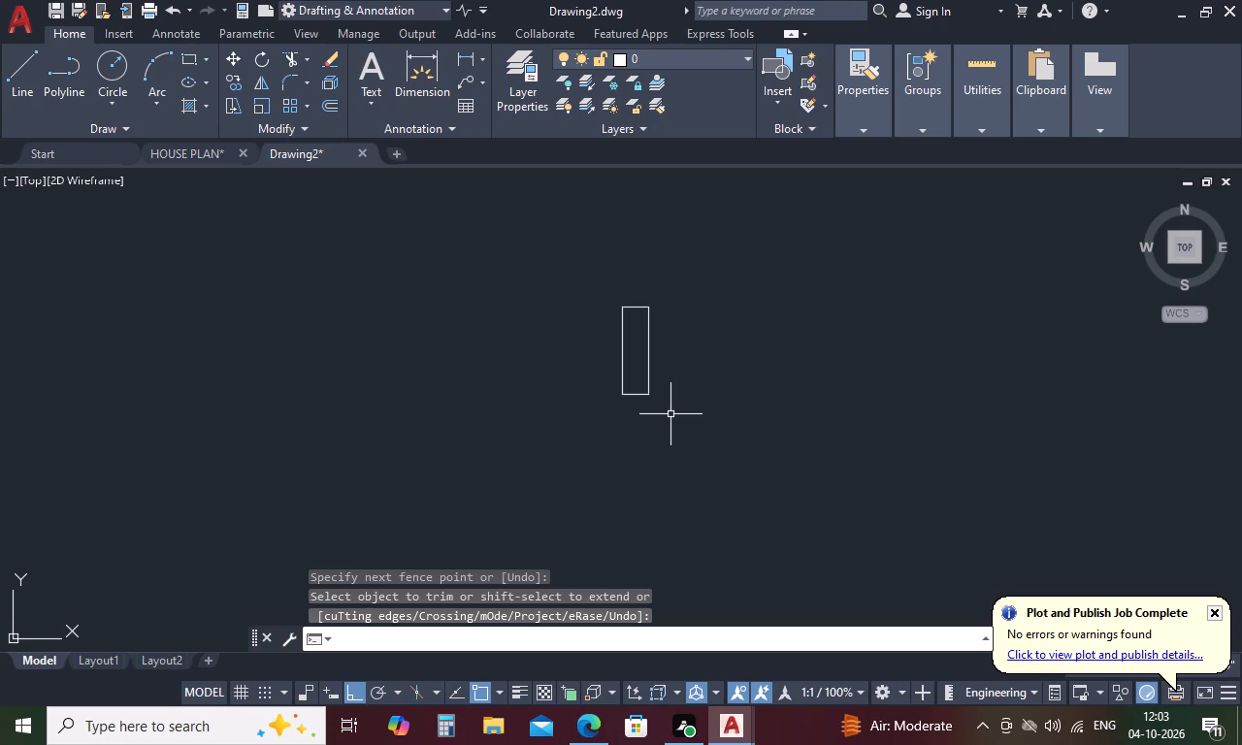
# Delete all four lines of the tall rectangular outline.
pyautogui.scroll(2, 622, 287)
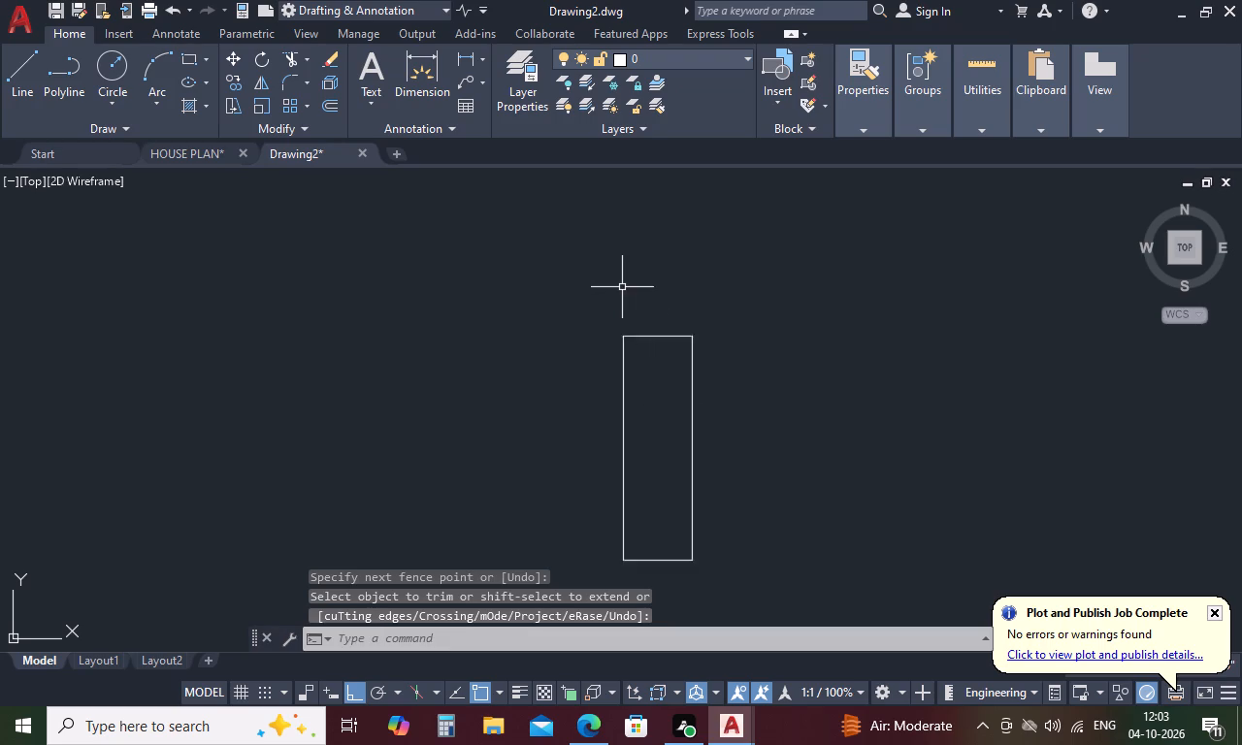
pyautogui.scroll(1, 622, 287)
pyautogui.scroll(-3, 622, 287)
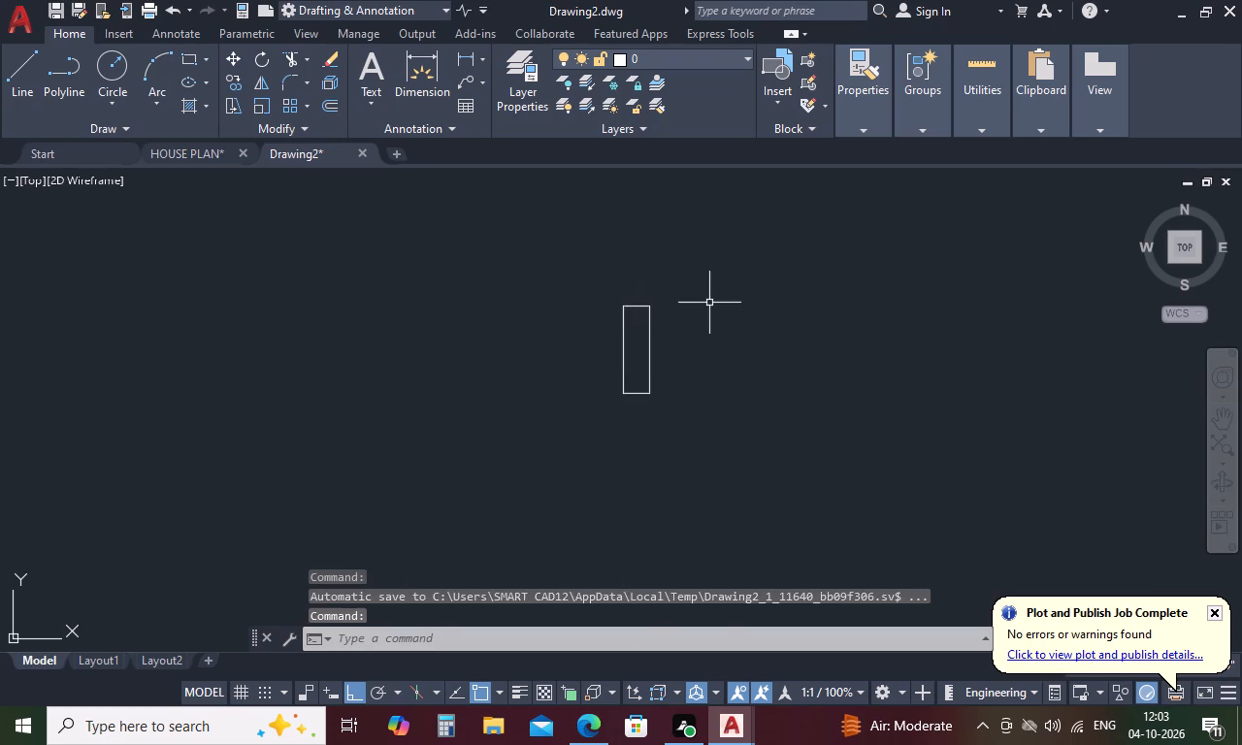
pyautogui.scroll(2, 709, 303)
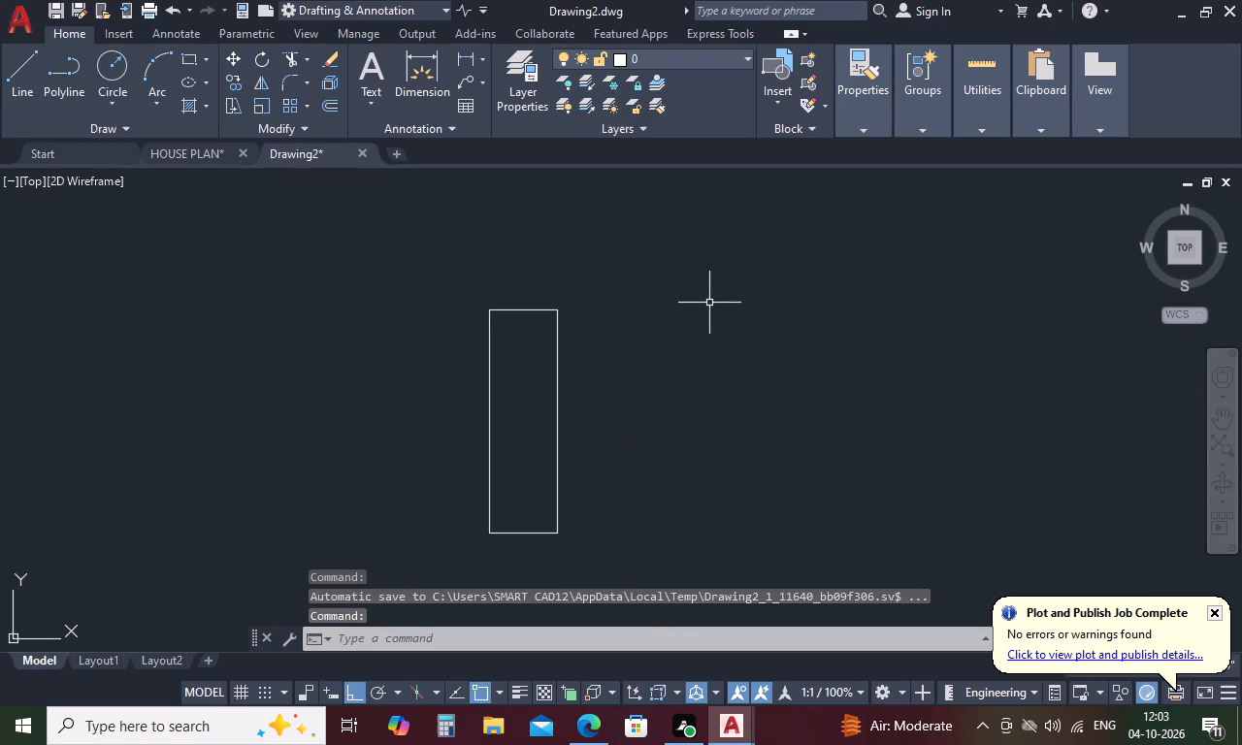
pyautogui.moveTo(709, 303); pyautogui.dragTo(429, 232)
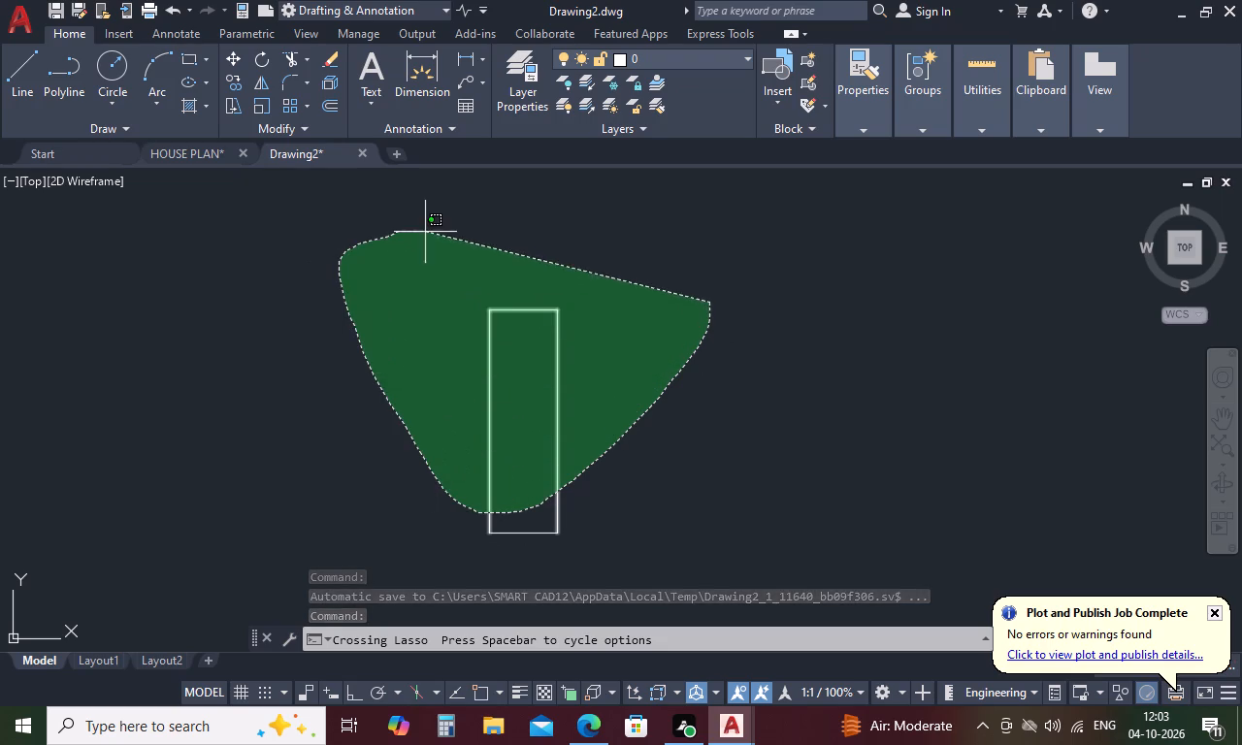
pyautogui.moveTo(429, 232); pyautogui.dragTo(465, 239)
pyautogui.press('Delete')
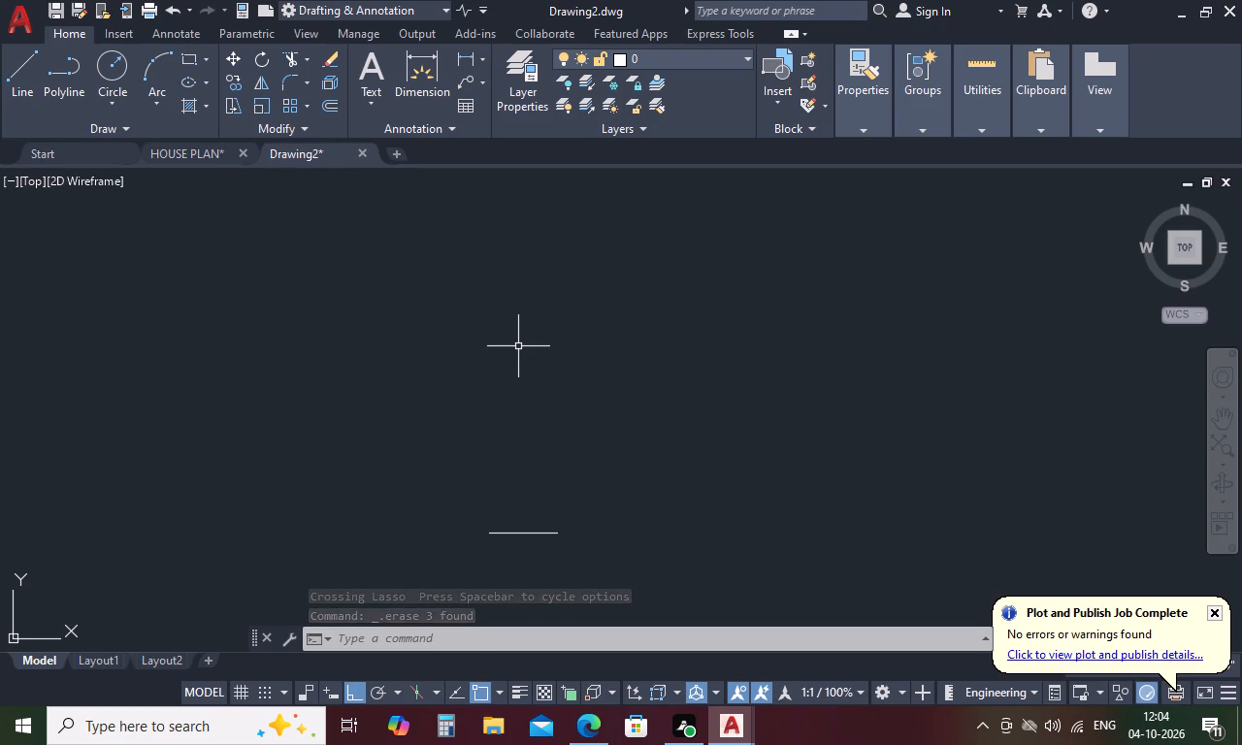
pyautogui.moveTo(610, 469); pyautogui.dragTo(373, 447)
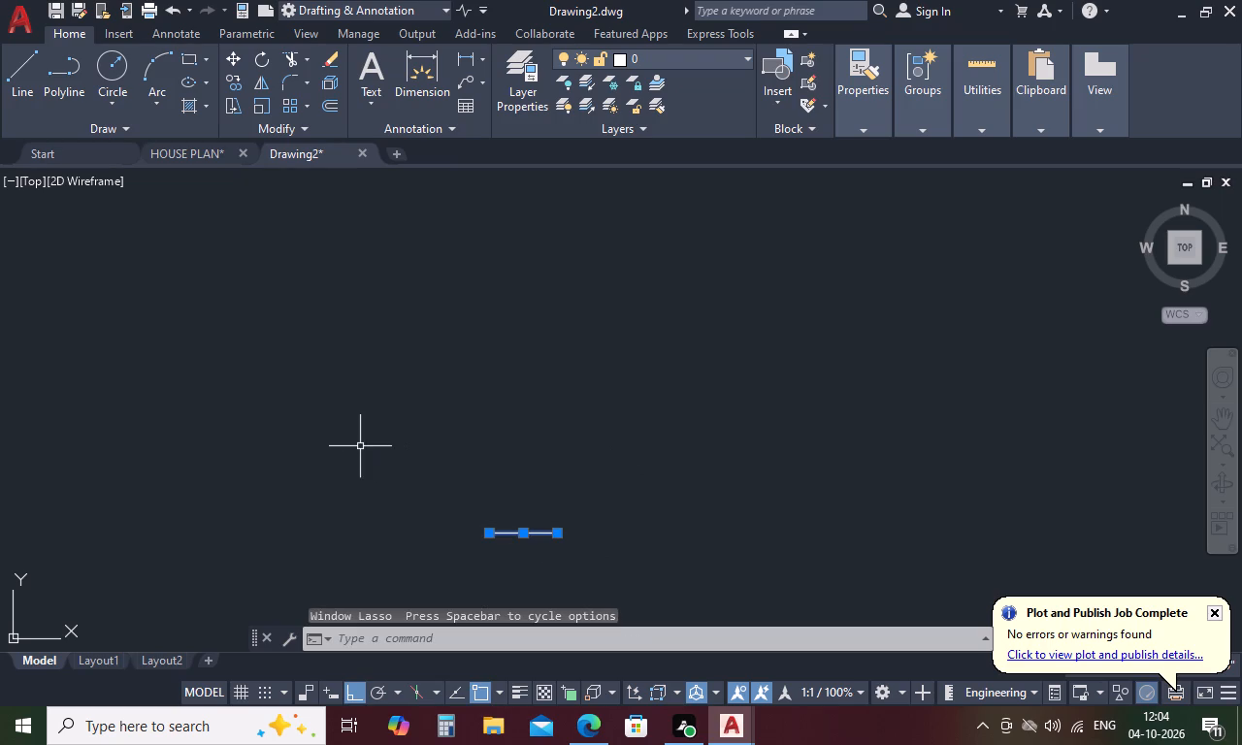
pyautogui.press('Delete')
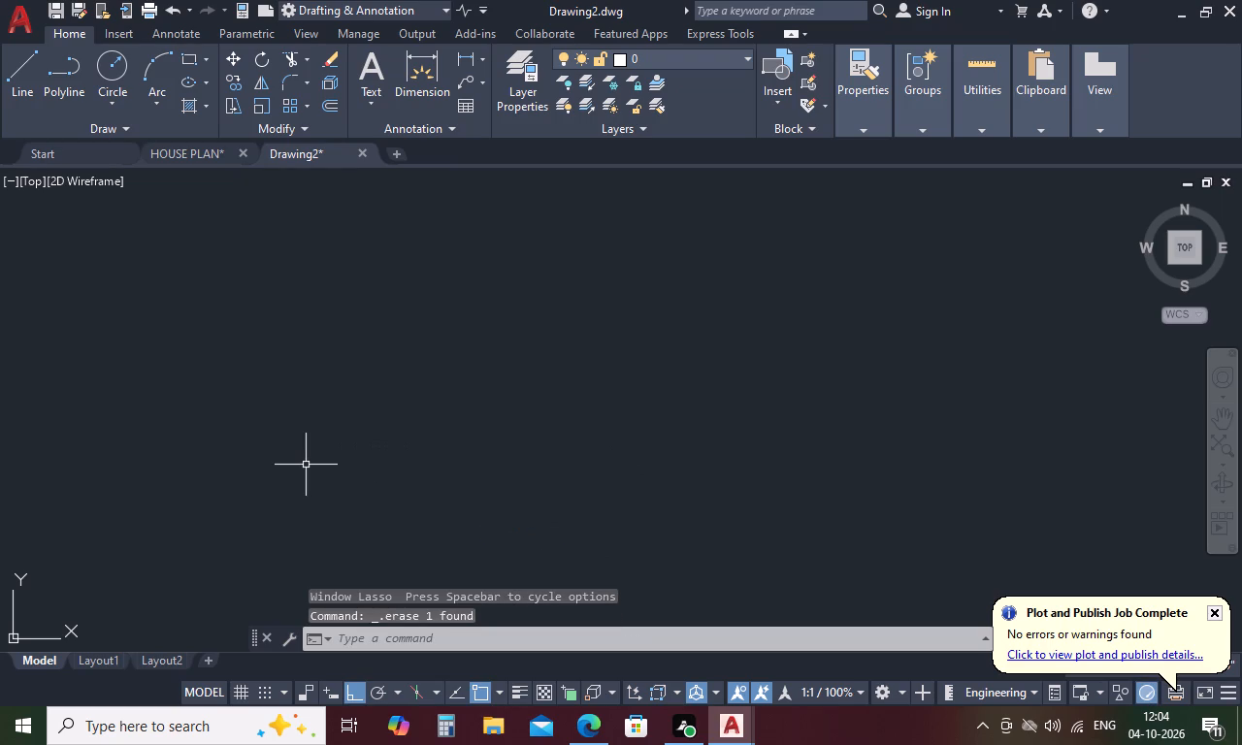
# Draw a new four-sided outline with lines, about 35' wide along the top and 44' high, closing at the top edge's starting endpoint.
pyautogui.press('l')
pyautogui.press('Return')
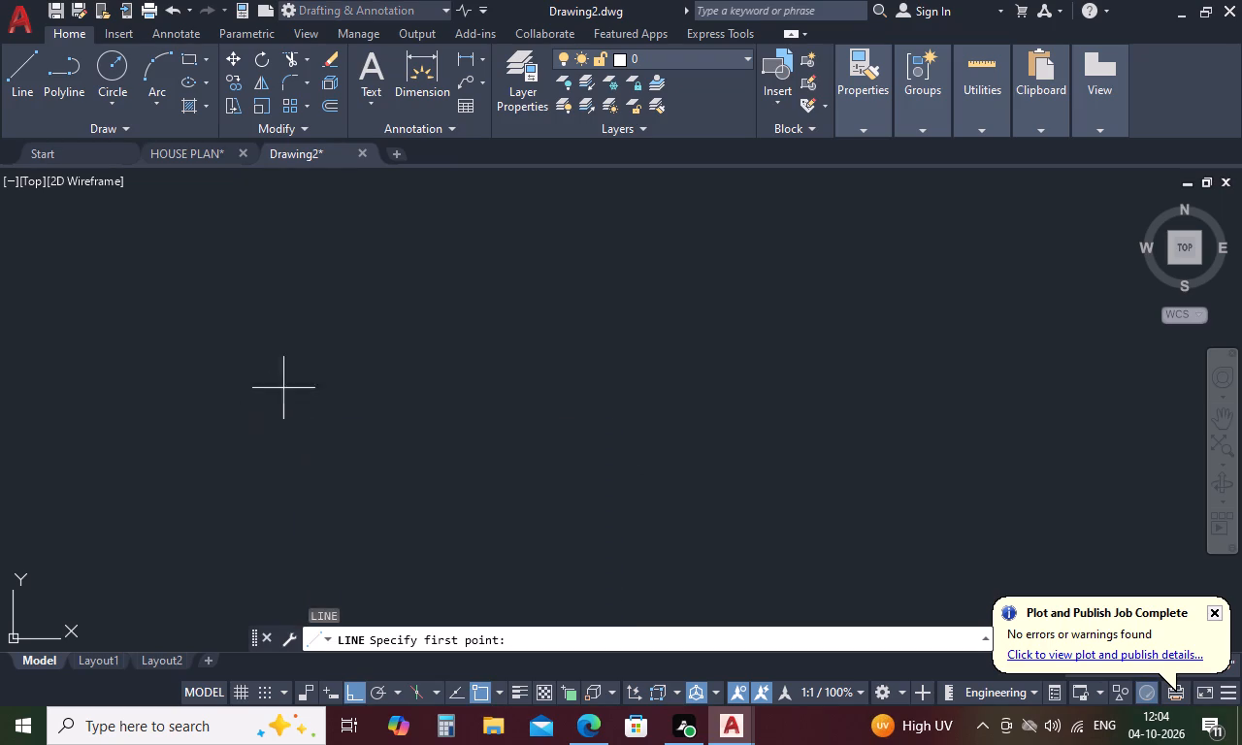
pyautogui.click(412, 268)
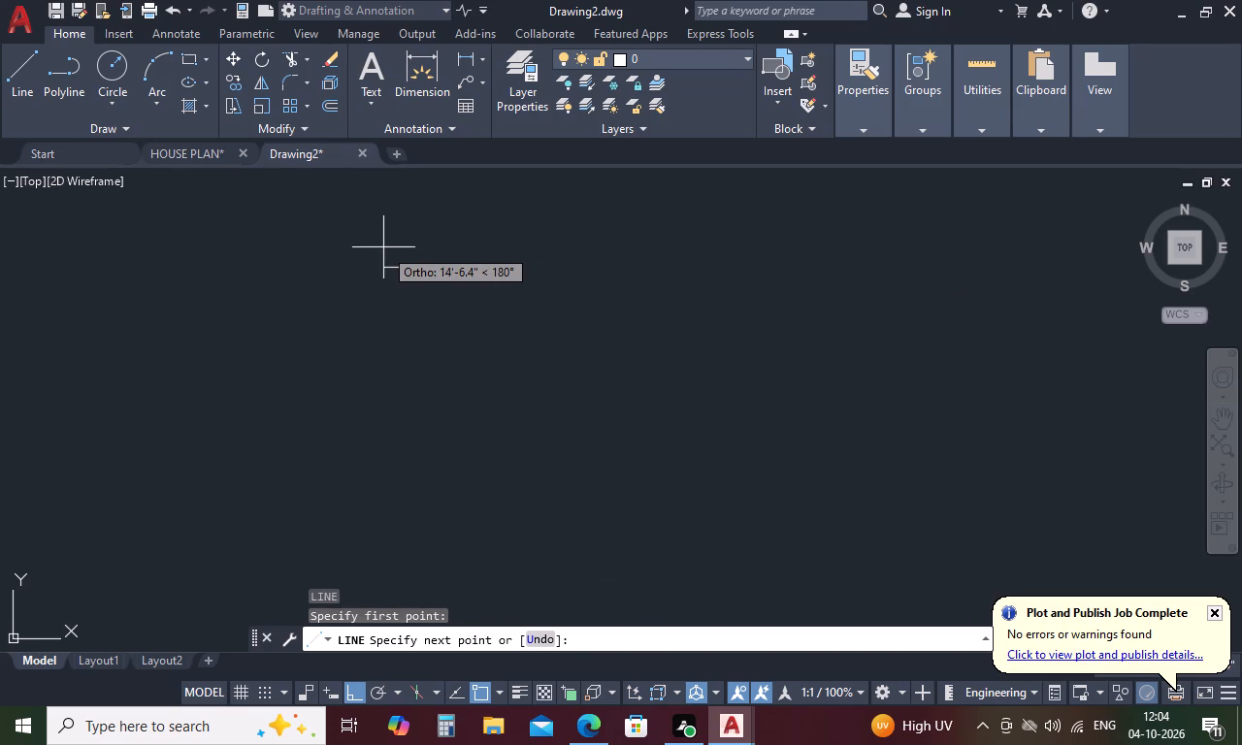
pyautogui.scroll(3, 383, 247)
pyautogui.scroll(3, 535, 358)
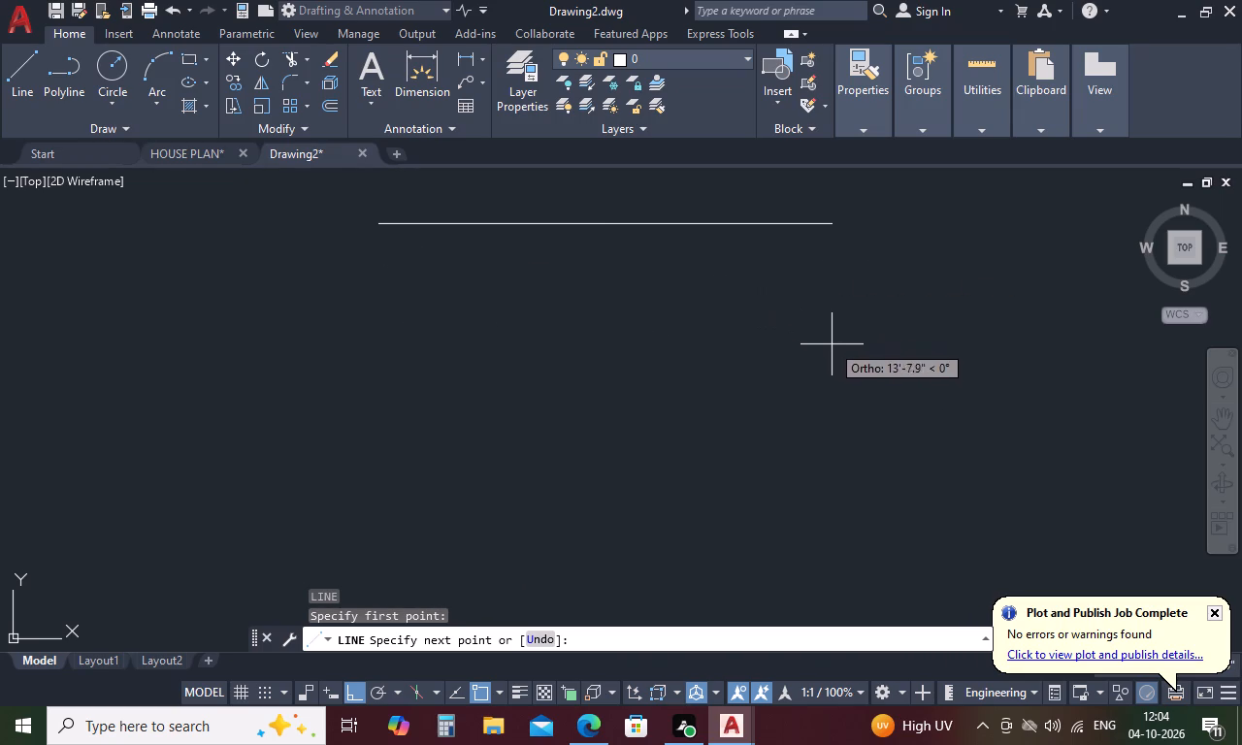
pyautogui.scroll(-3, 851, 388)
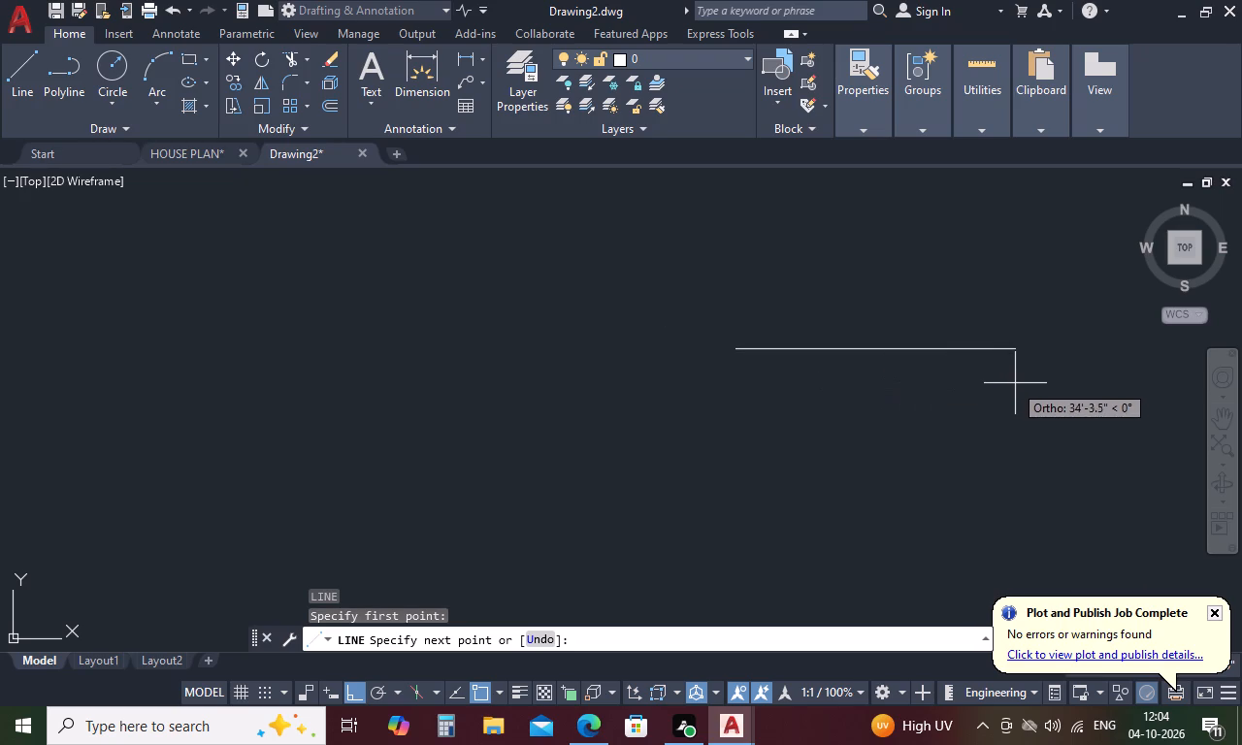
pyautogui.scroll(2, 1022, 381)
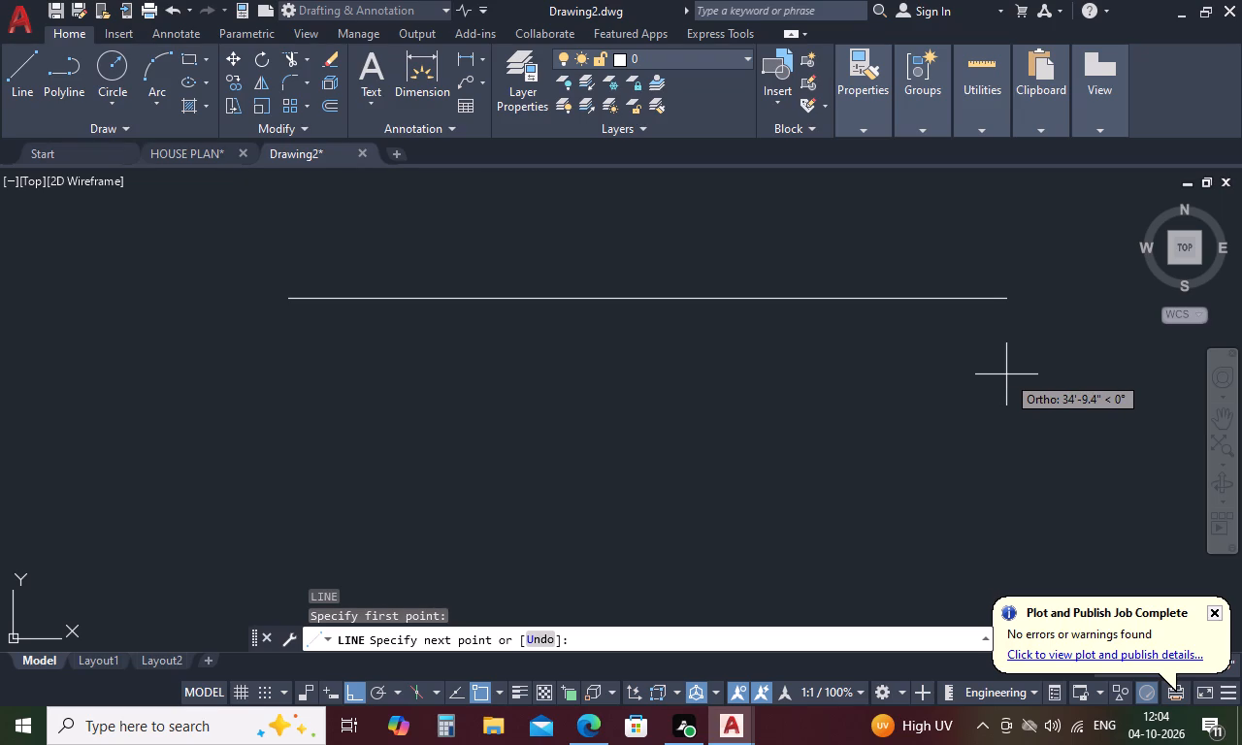
pyautogui.click(1012, 375)
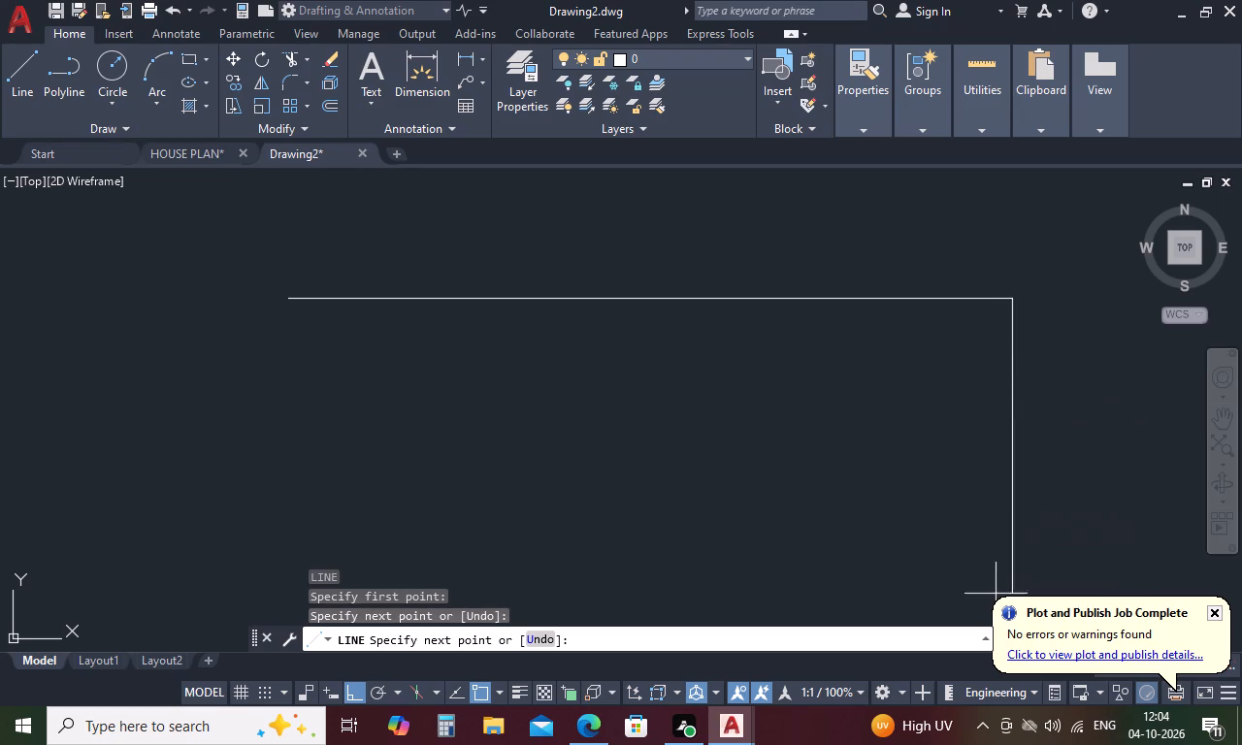
pyautogui.scroll(-4, 890, 299)
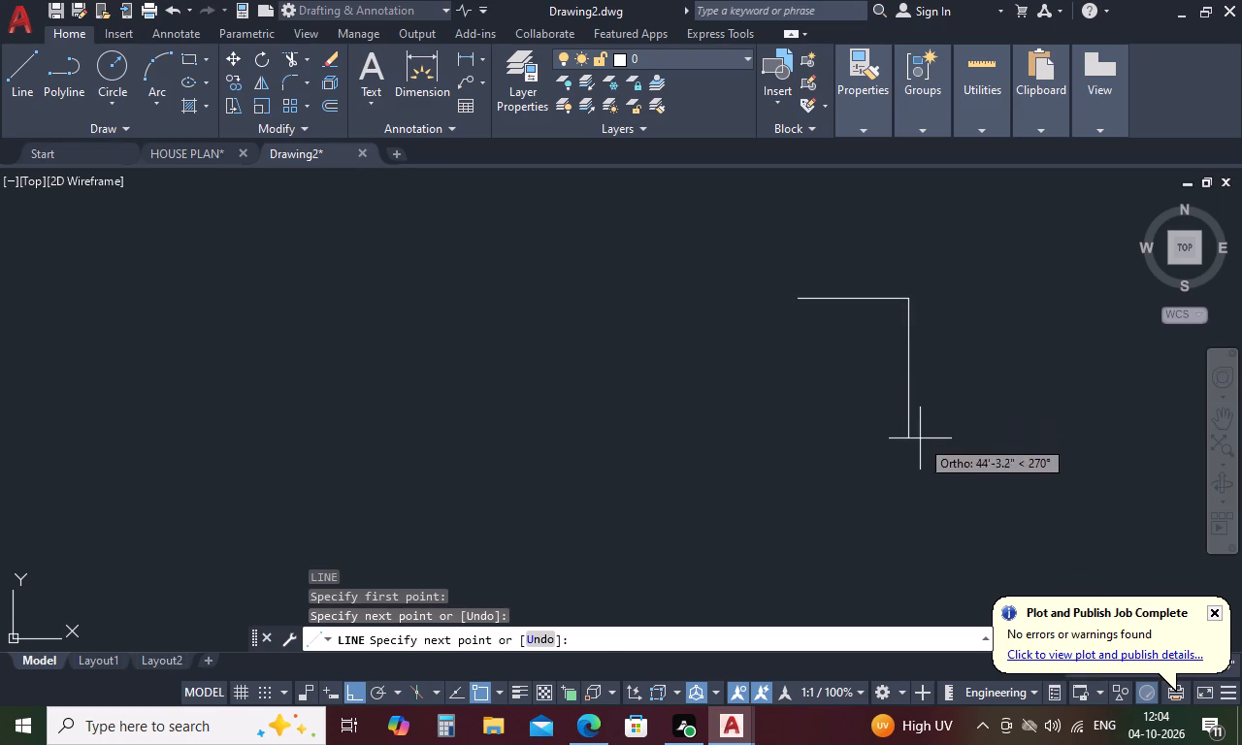
pyautogui.click(920, 438)
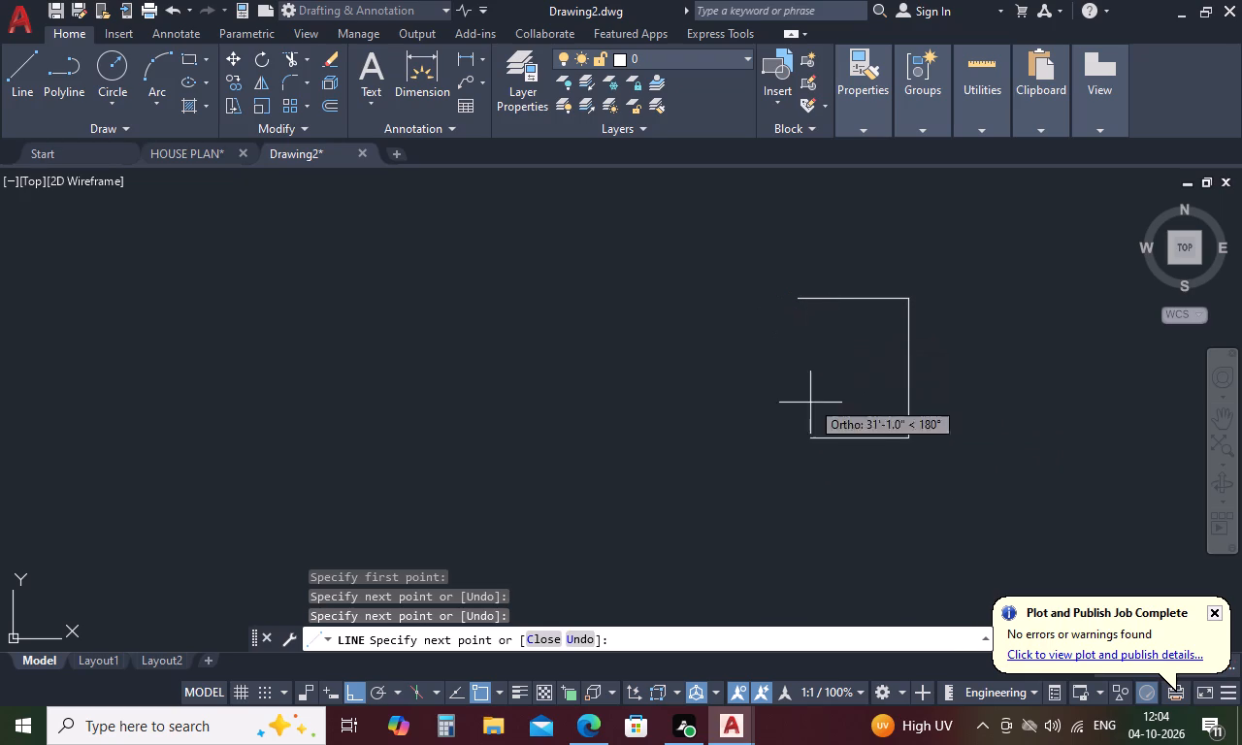
pyautogui.click(803, 447)
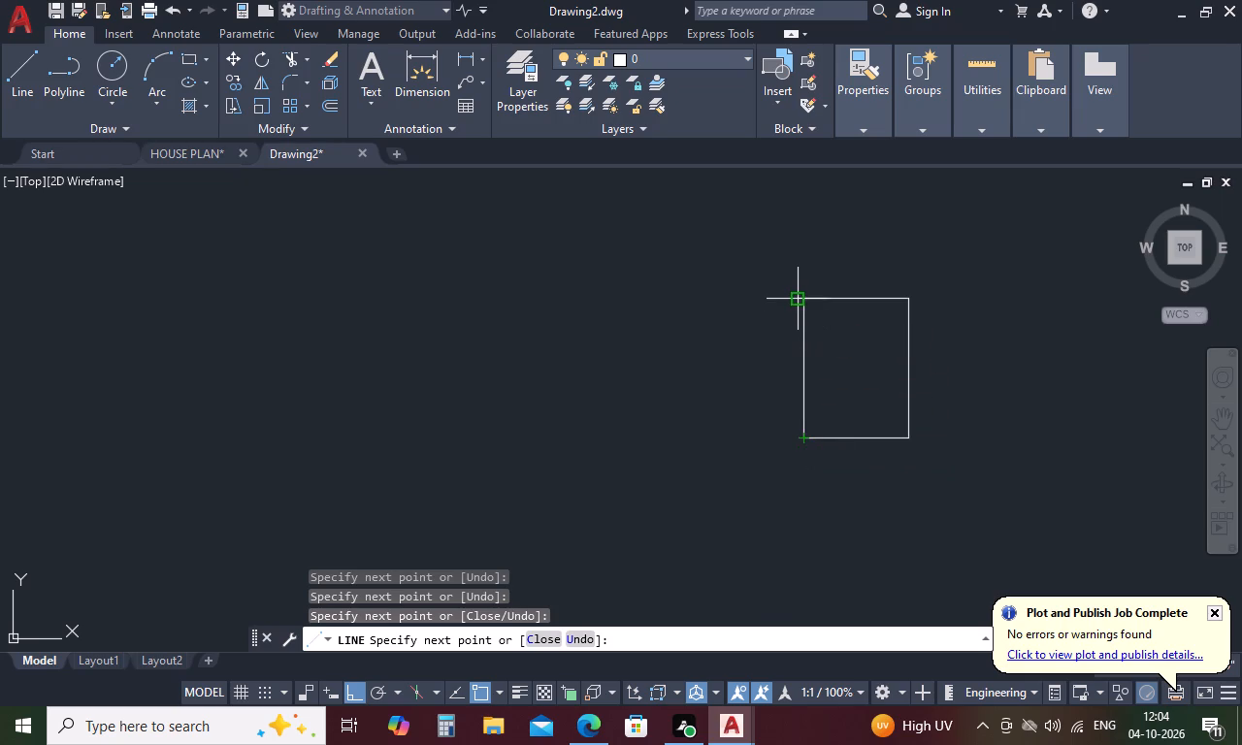
pyautogui.scroll(4, 796, 292)
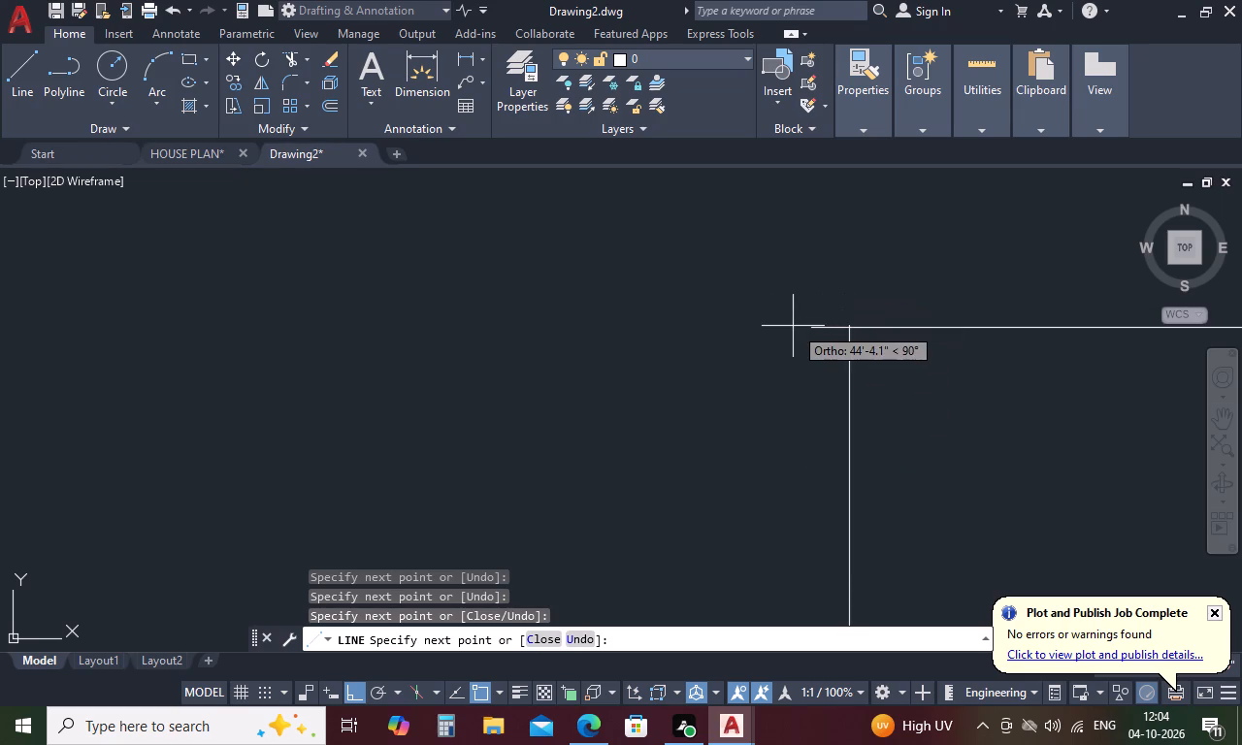
pyautogui.click(813, 330)
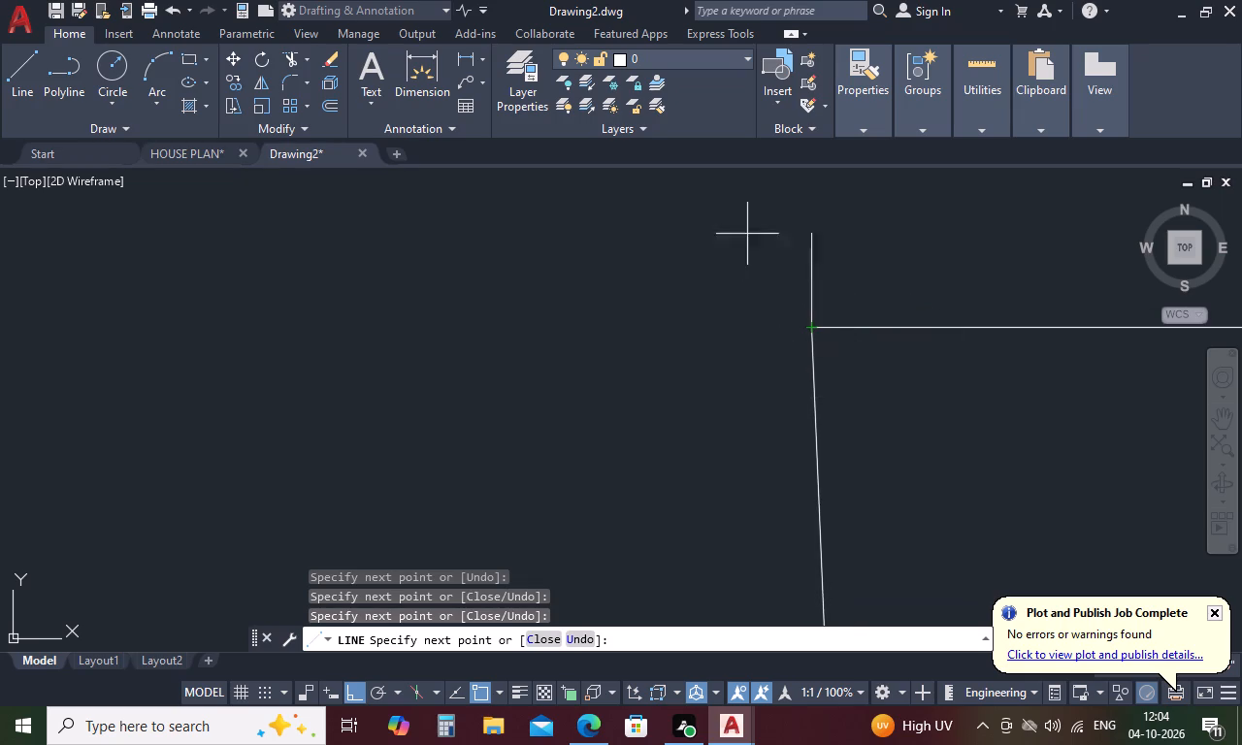
# End the line command and delete all four lines of the outline about 35' wide and 44' high.
pyautogui.scroll(-4, 529, 286)
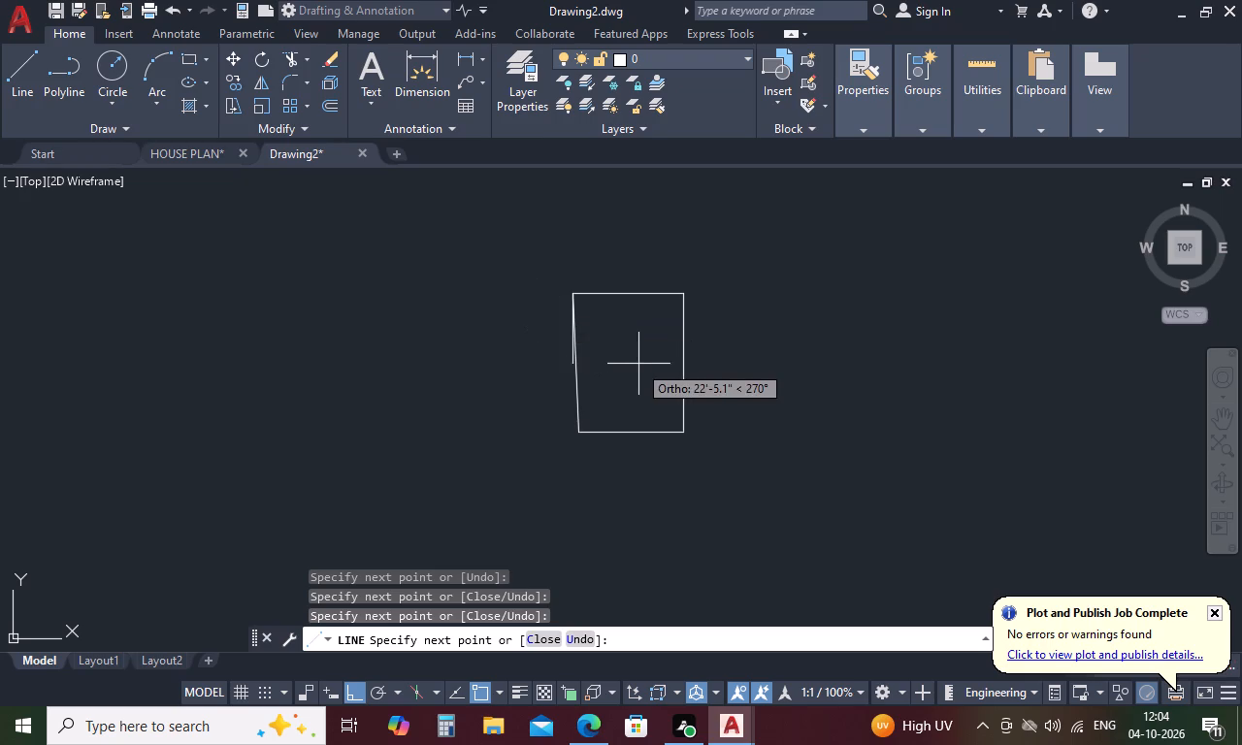
pyautogui.press('space')
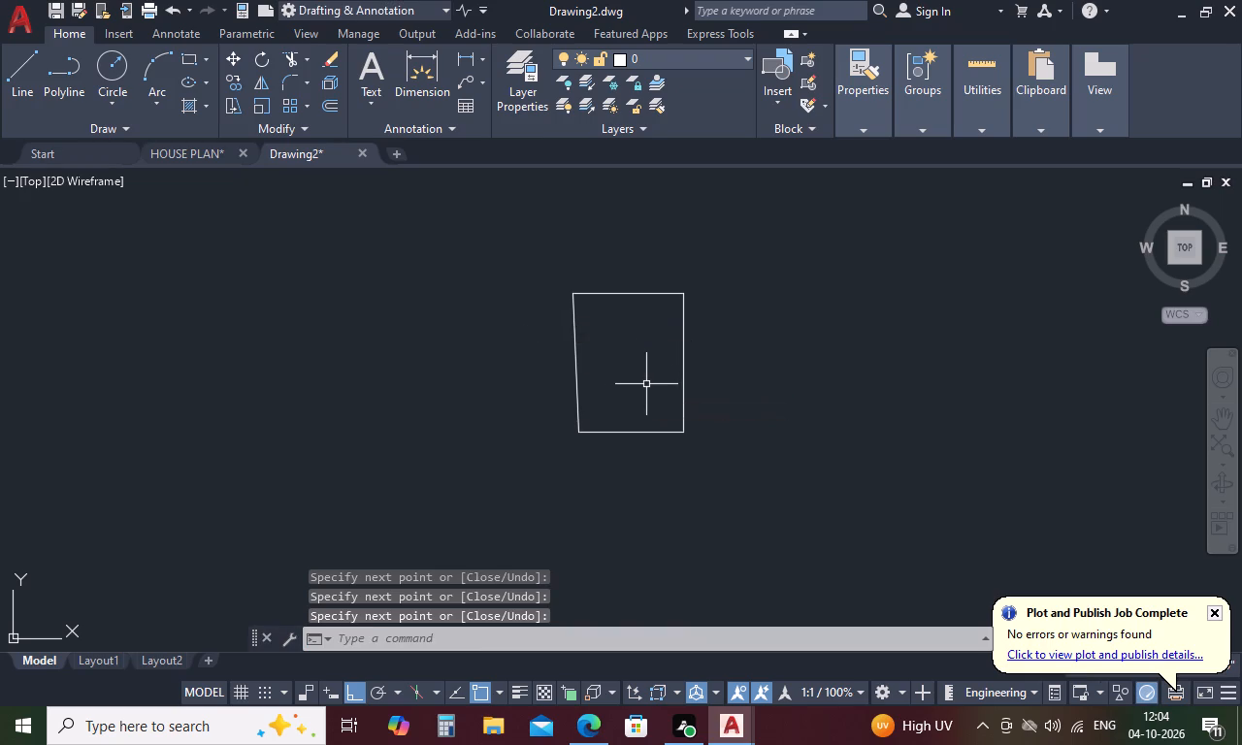
pyautogui.moveTo(797, 307); pyautogui.dragTo(773, 293)
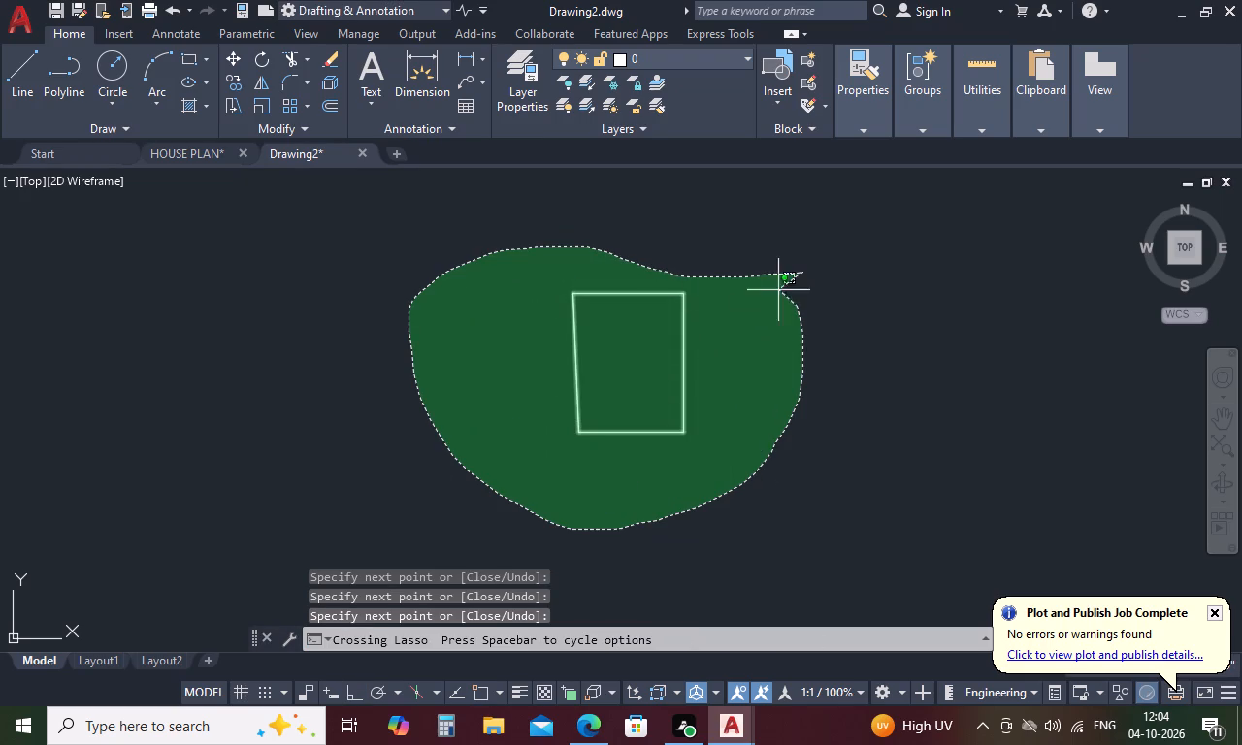
pyautogui.moveTo(773, 293); pyautogui.dragTo(655, 252)
pyautogui.moveTo(718, 255); pyautogui.dragTo(428, 290)
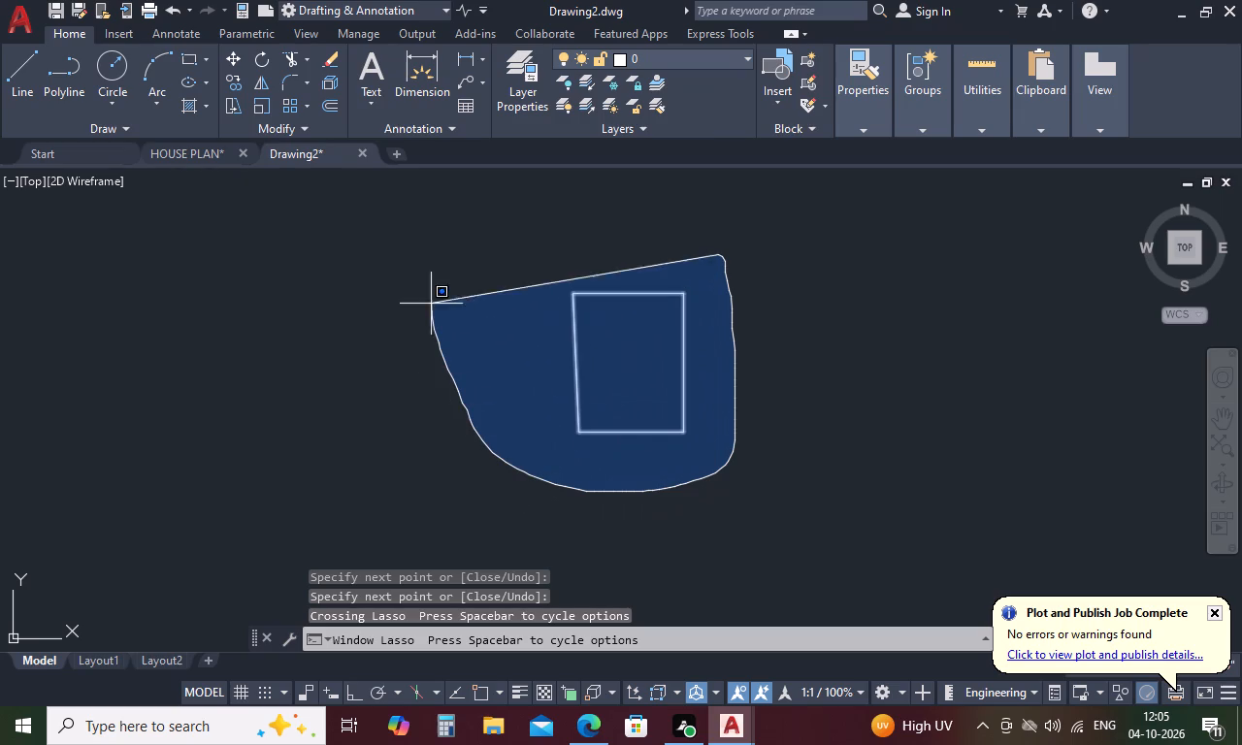
pyautogui.moveTo(428, 290); pyautogui.dragTo(670, 286)
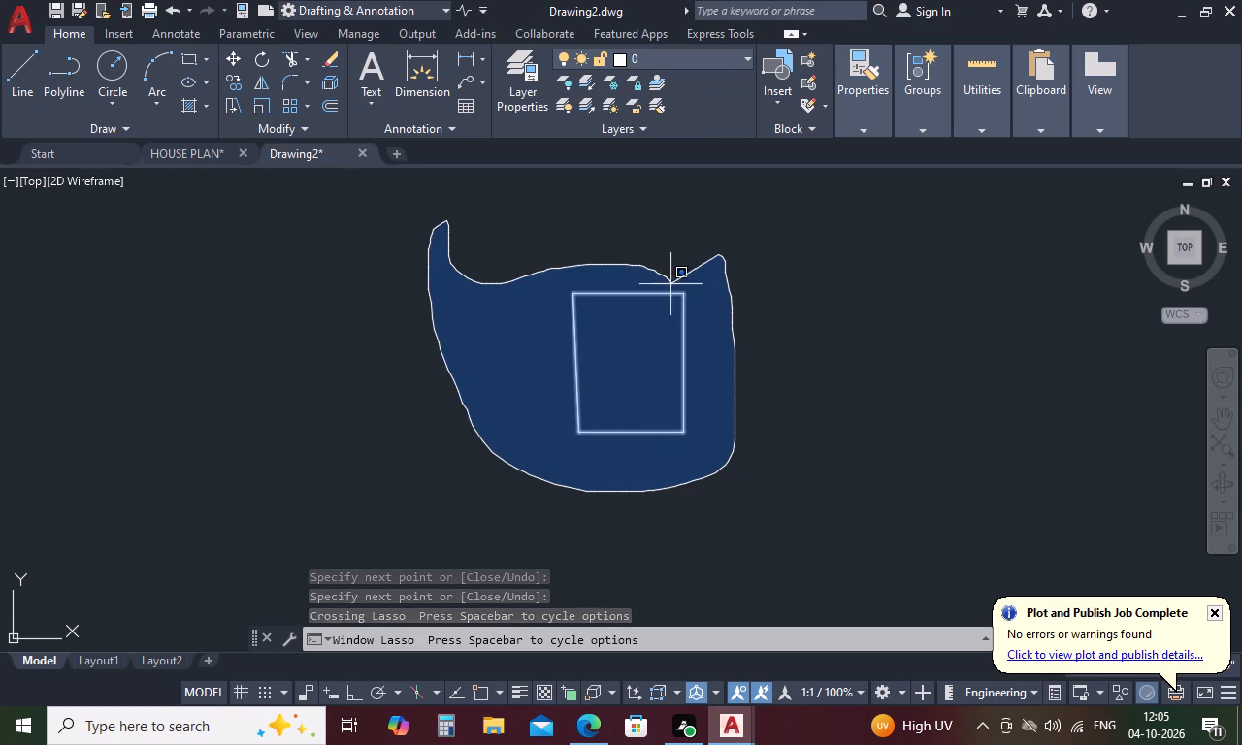
pyautogui.moveTo(670, 286); pyautogui.dragTo(556, 301)
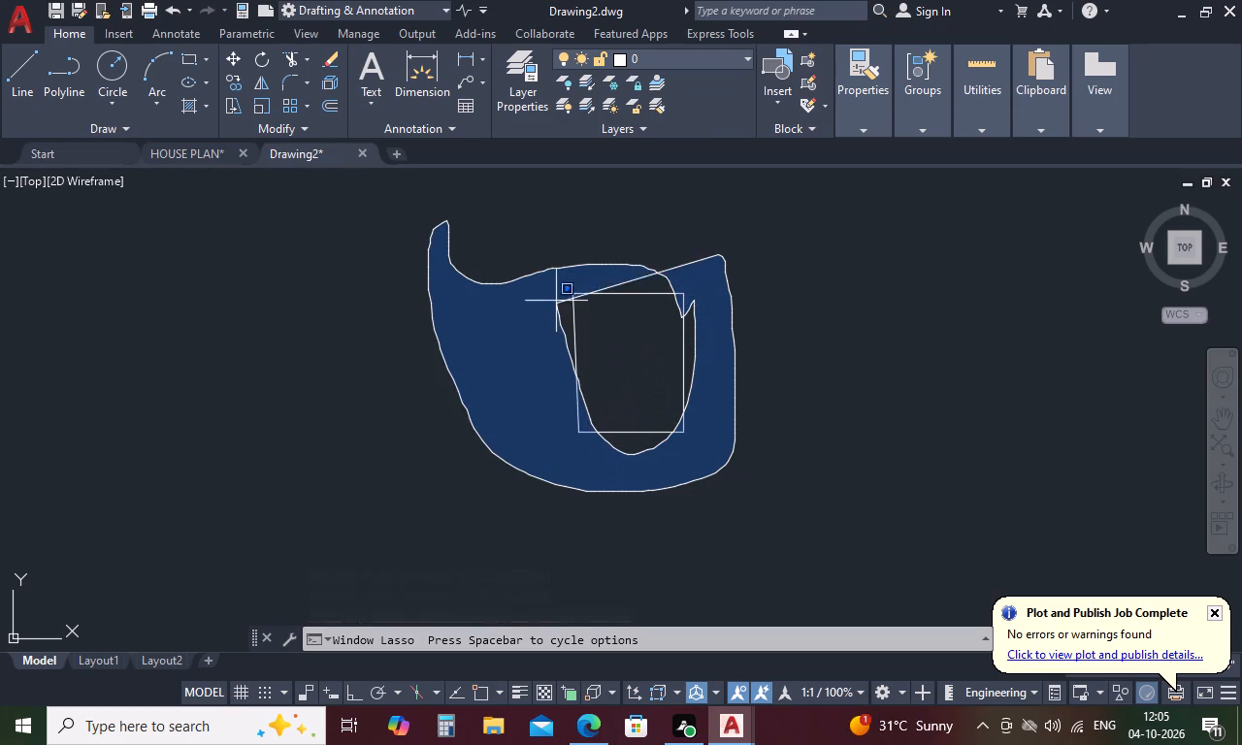
pyautogui.moveTo(556, 301); pyautogui.dragTo(563, 339)
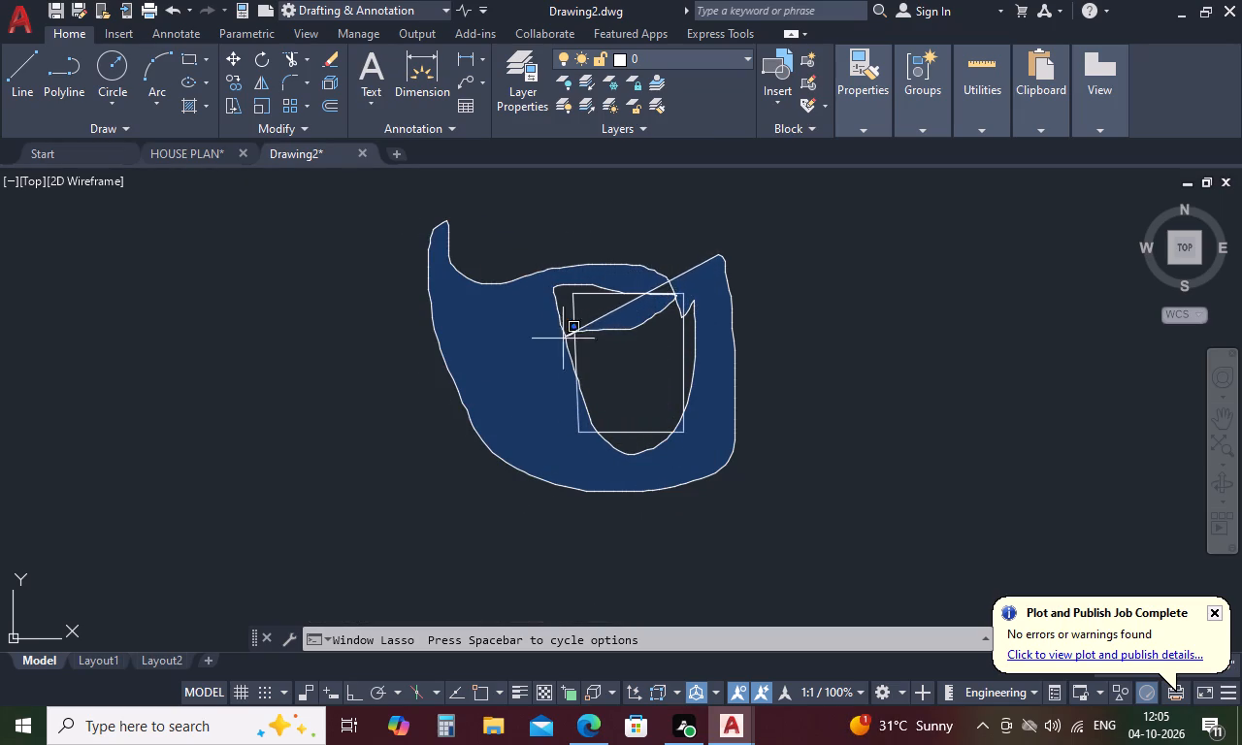
pyautogui.moveTo(563, 339); pyautogui.dragTo(550, 430)
pyautogui.moveTo(782, 315); pyautogui.dragTo(457, 230)
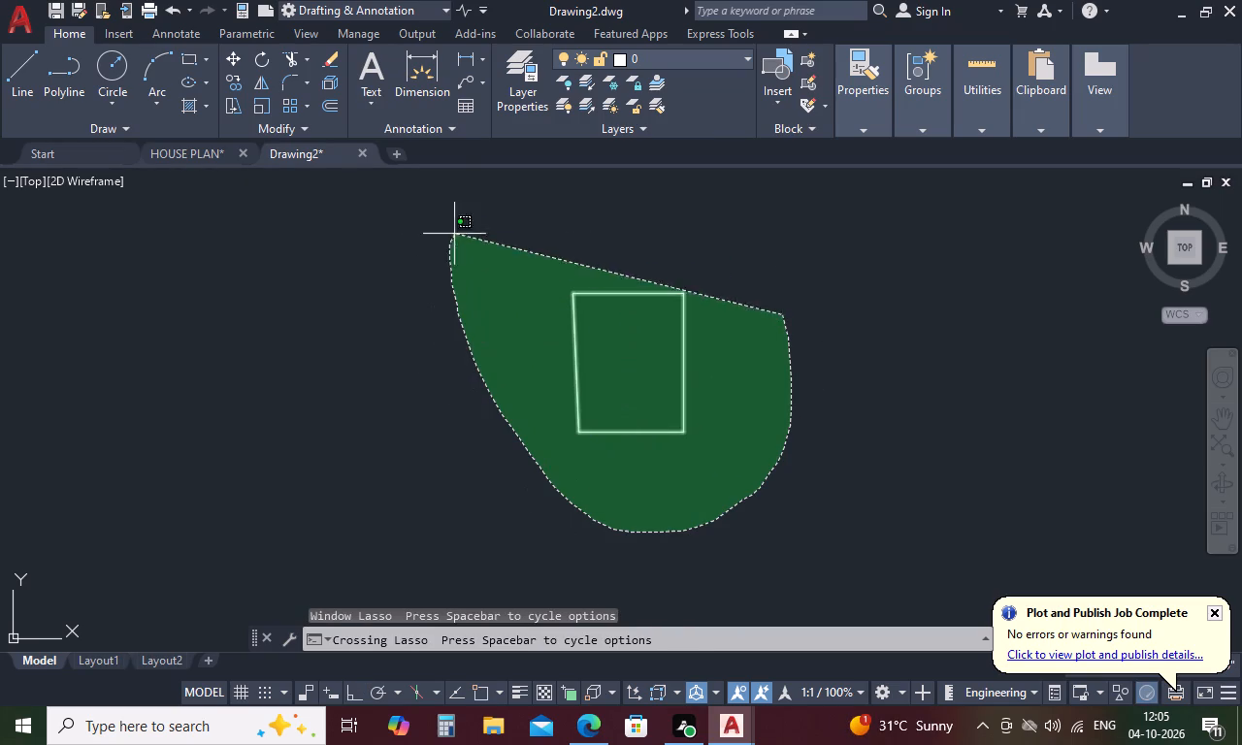
pyautogui.moveTo(457, 230); pyautogui.dragTo(728, 309)
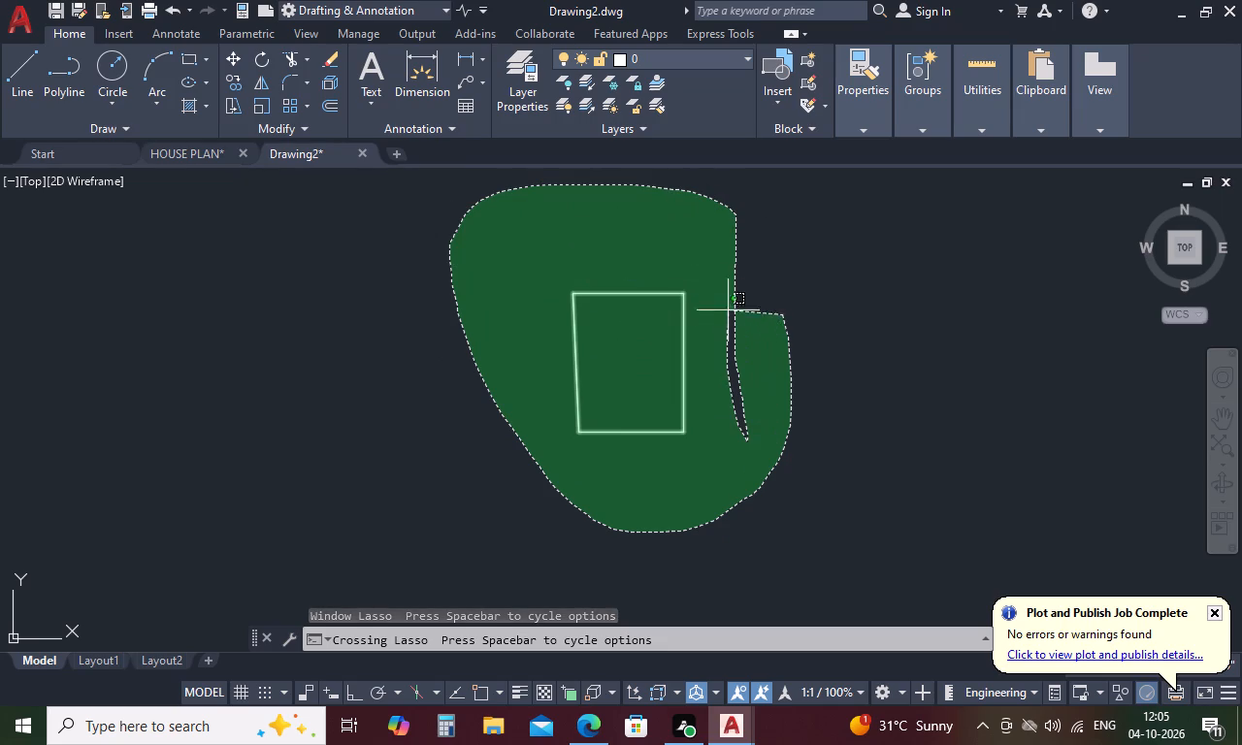
pyautogui.moveTo(728, 309); pyautogui.dragTo(611, 465)
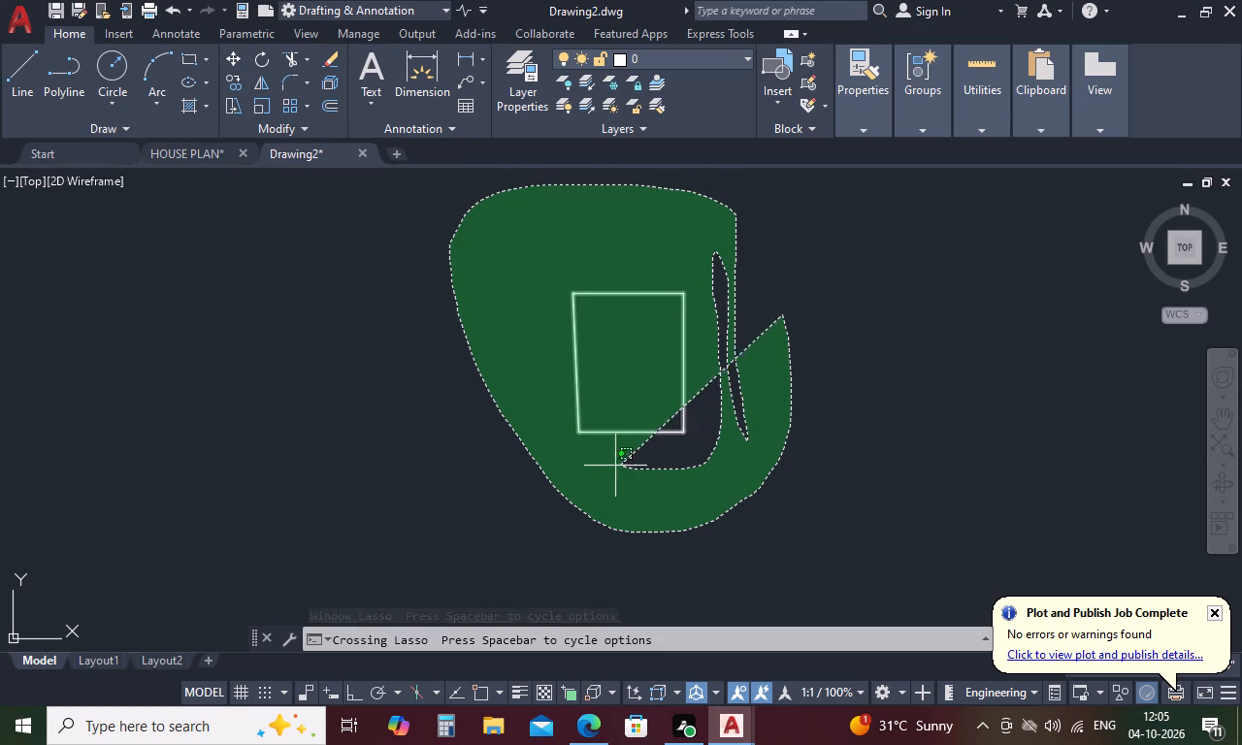
pyautogui.moveTo(611, 465); pyautogui.dragTo(680, 243)
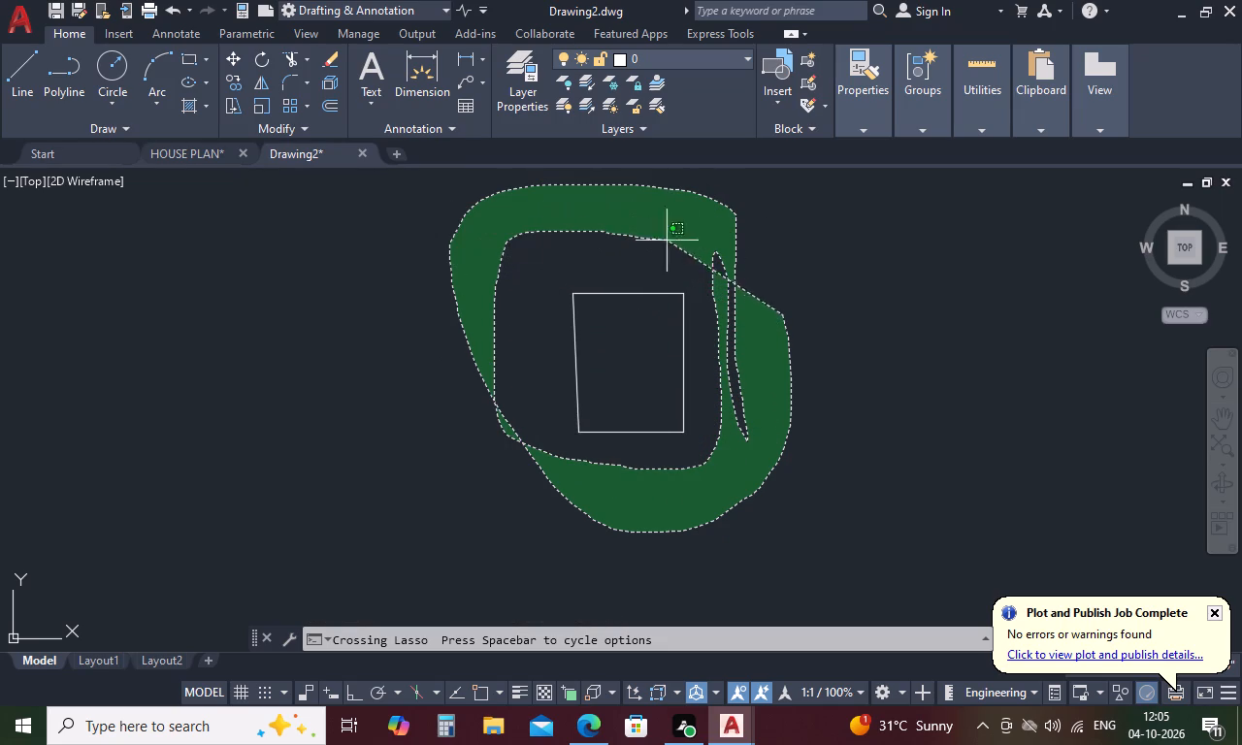
pyautogui.moveTo(680, 243); pyautogui.dragTo(806, 244)
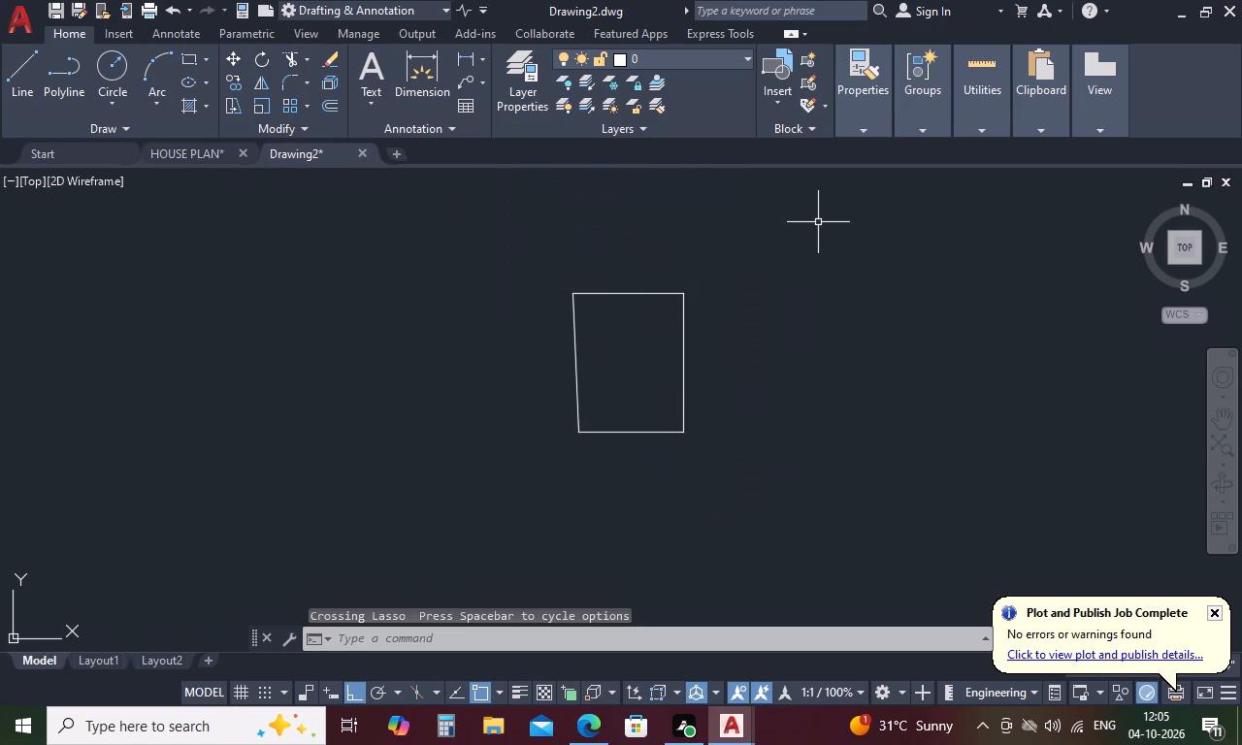
pyautogui.moveTo(830, 243); pyautogui.dragTo(512, 290)
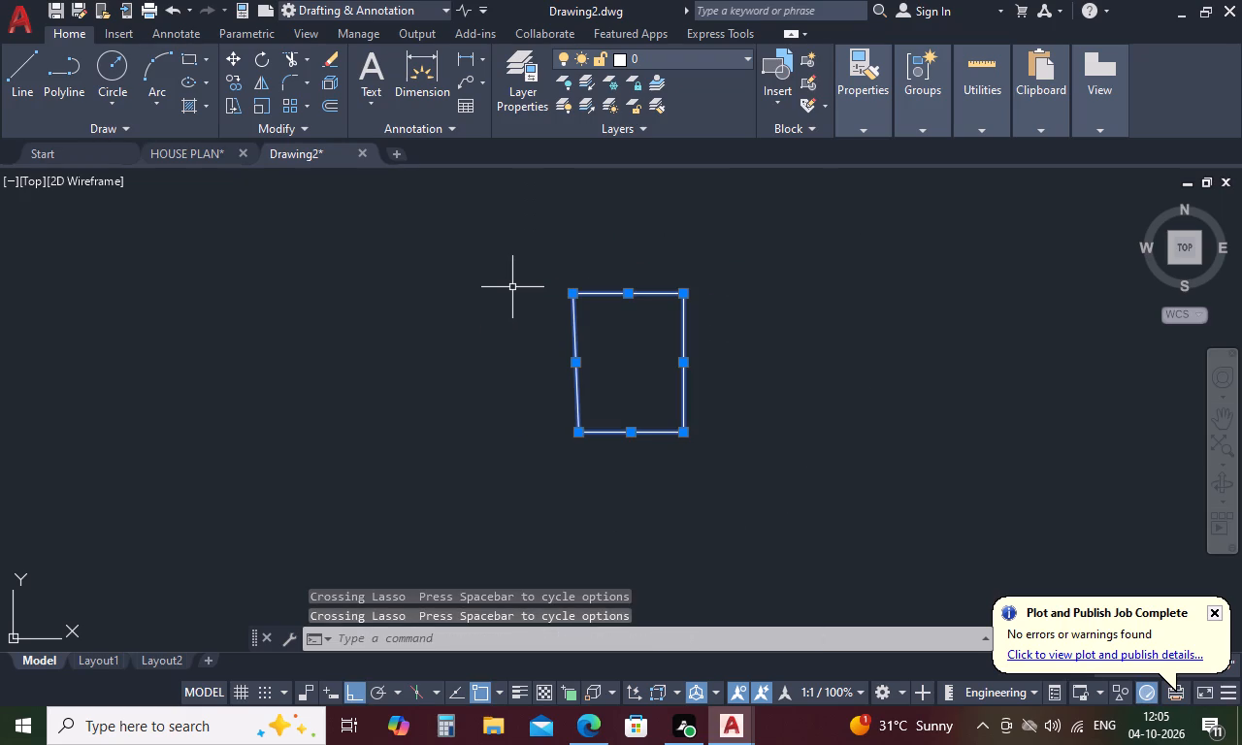
pyautogui.press('Delete')
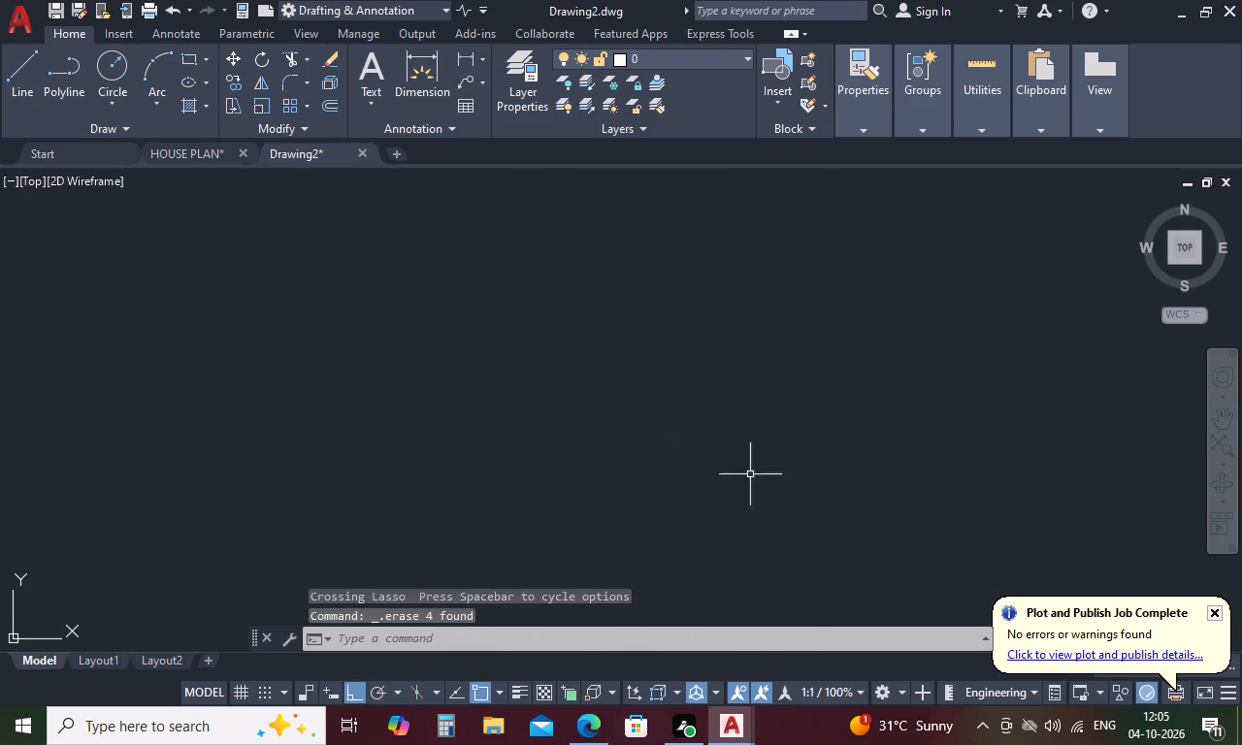
# Dismiss the Plot and Publish Job Complete notification.
pyautogui.click(1220, 610)
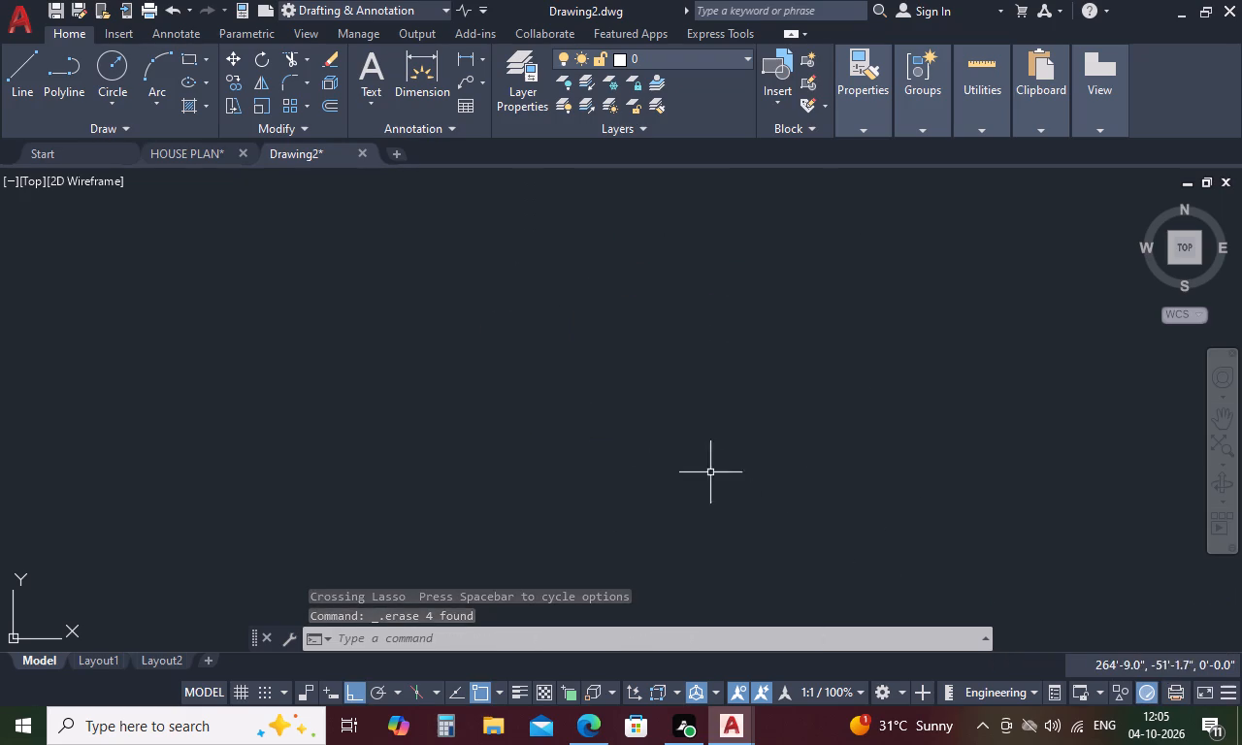
# Draw a closed right triangle with lines, with a horizontal top edge about 329' long and a vertical right edge about 252' high.
pyautogui.scroll(-5, 707, 465)
pyautogui.scroll(2, 707, 465)
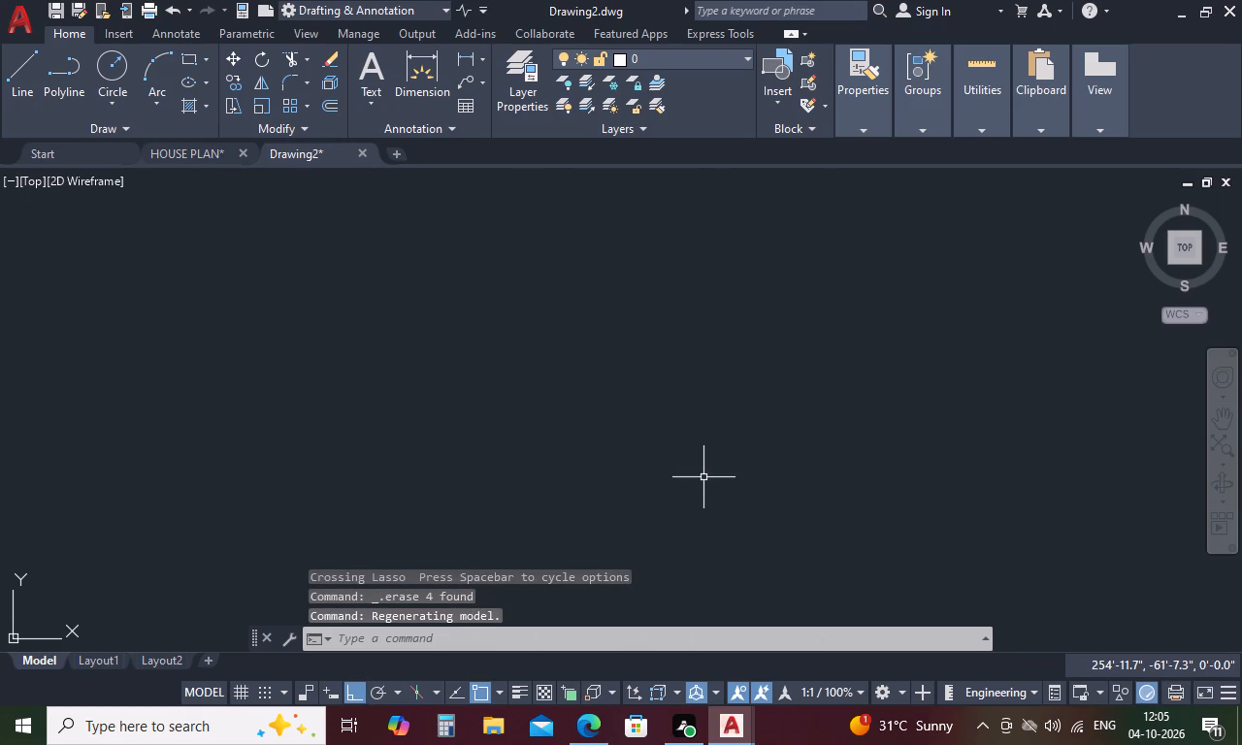
pyautogui.press('l')
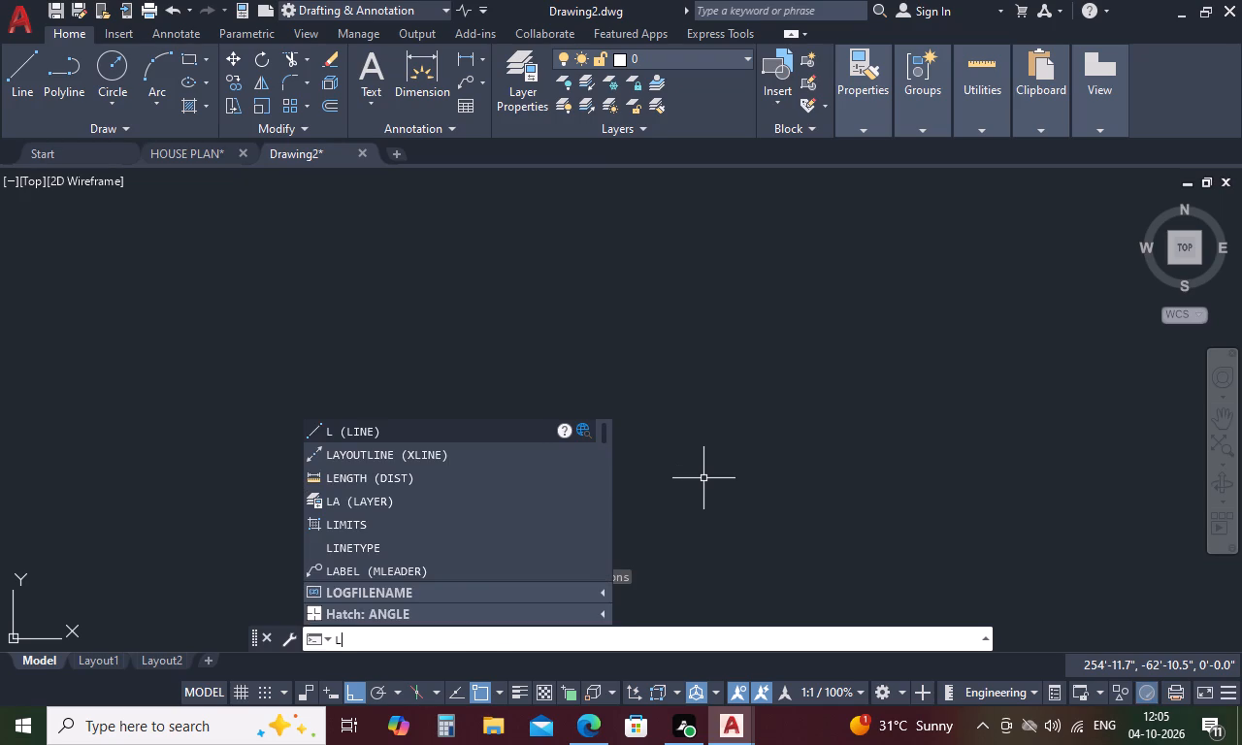
pyautogui.press('Return')
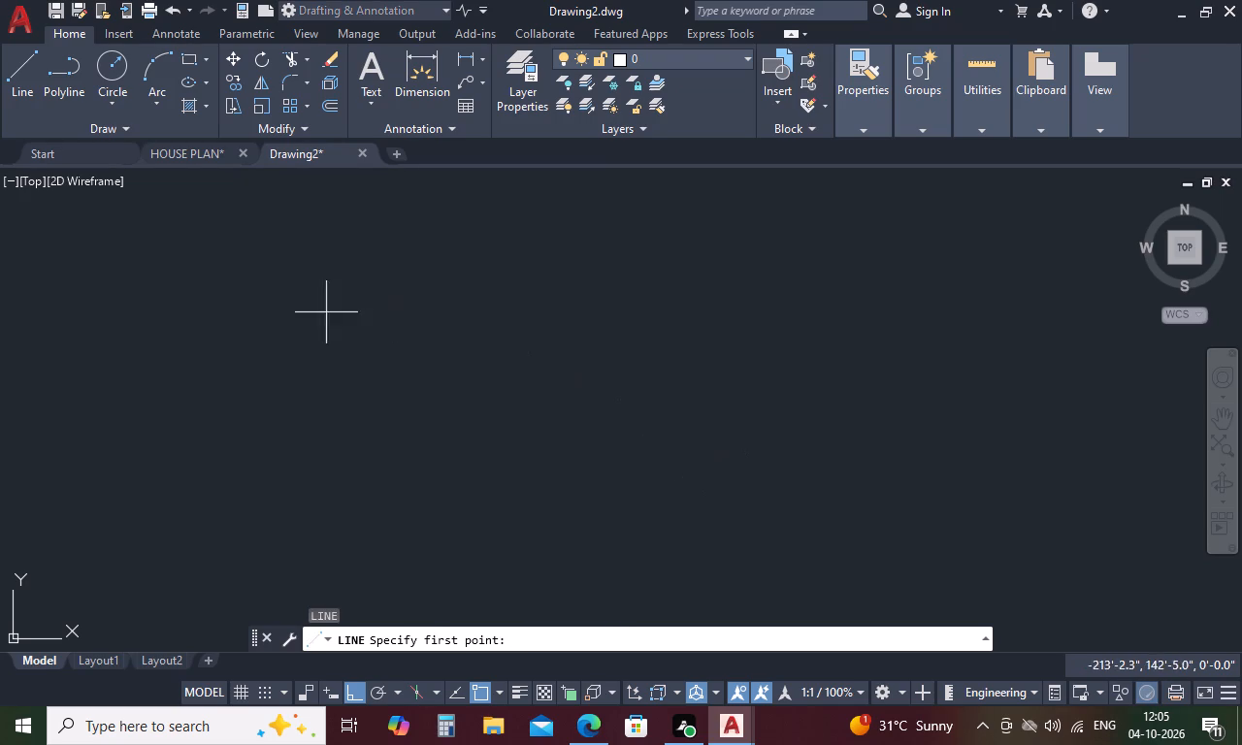
pyautogui.click(257, 291)
pyautogui.click(508, 319)
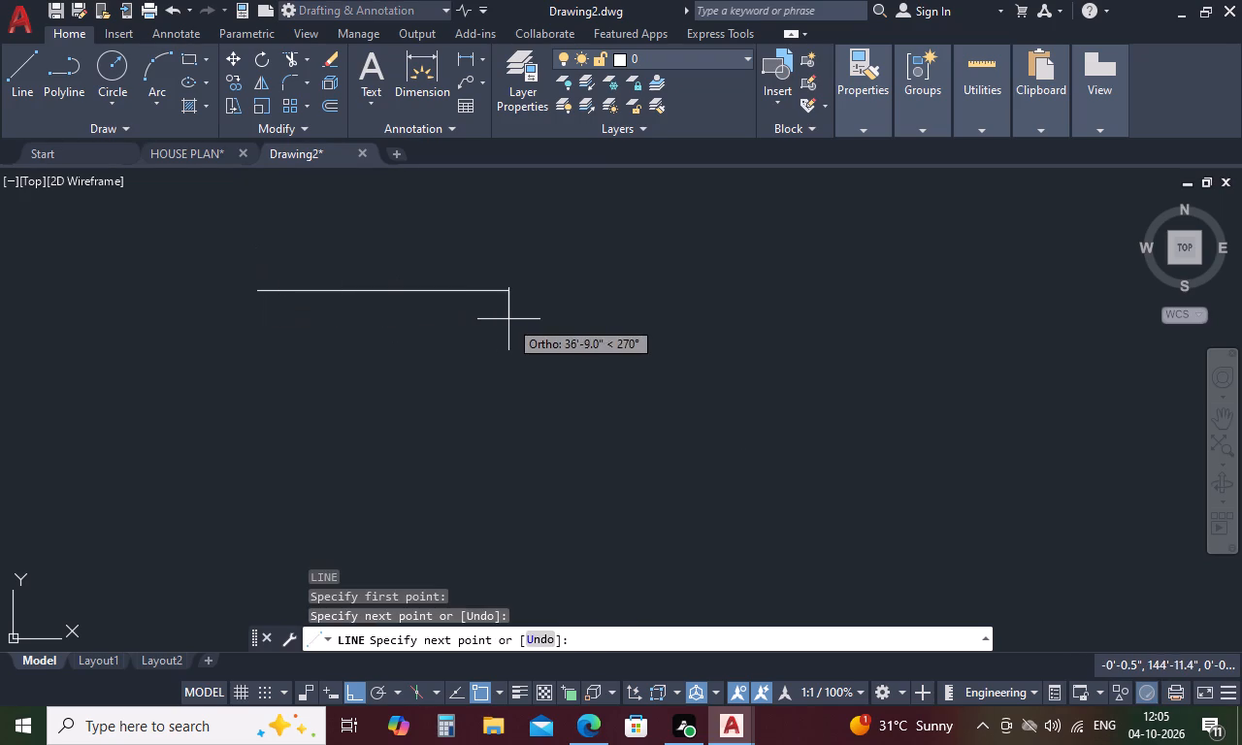
pyautogui.click(475, 484)
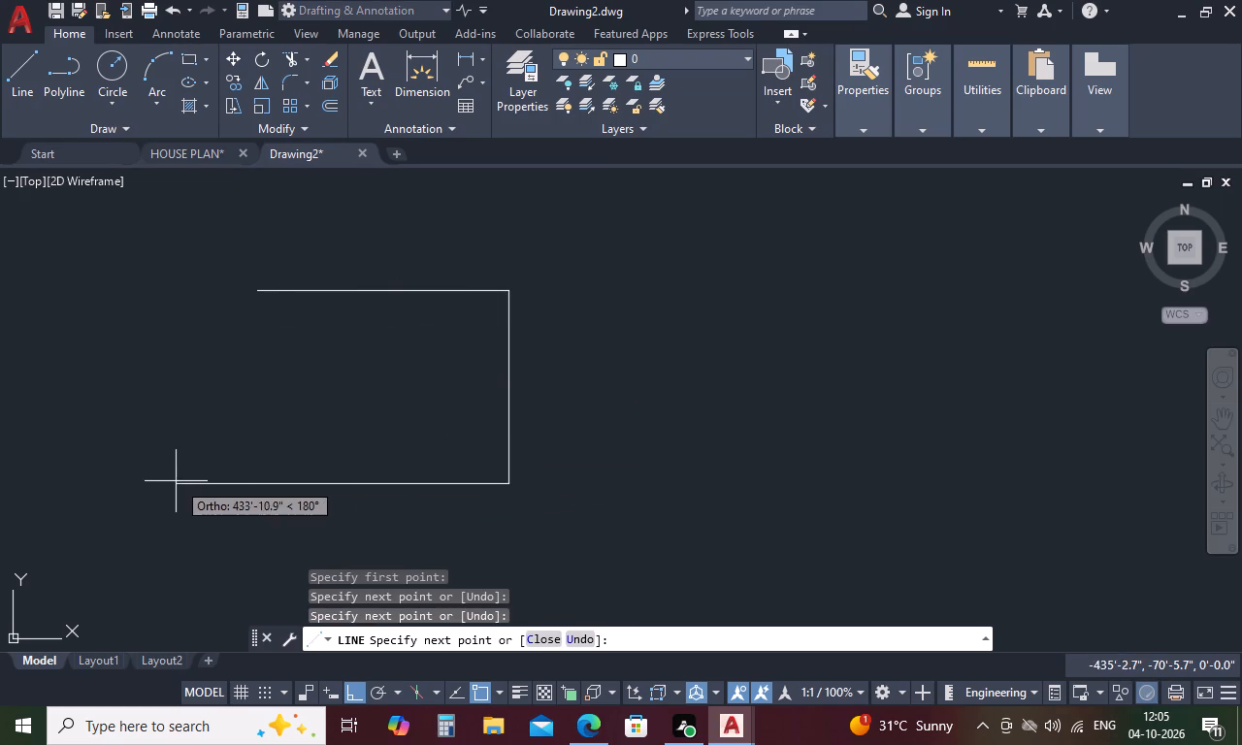
pyautogui.click(259, 286)
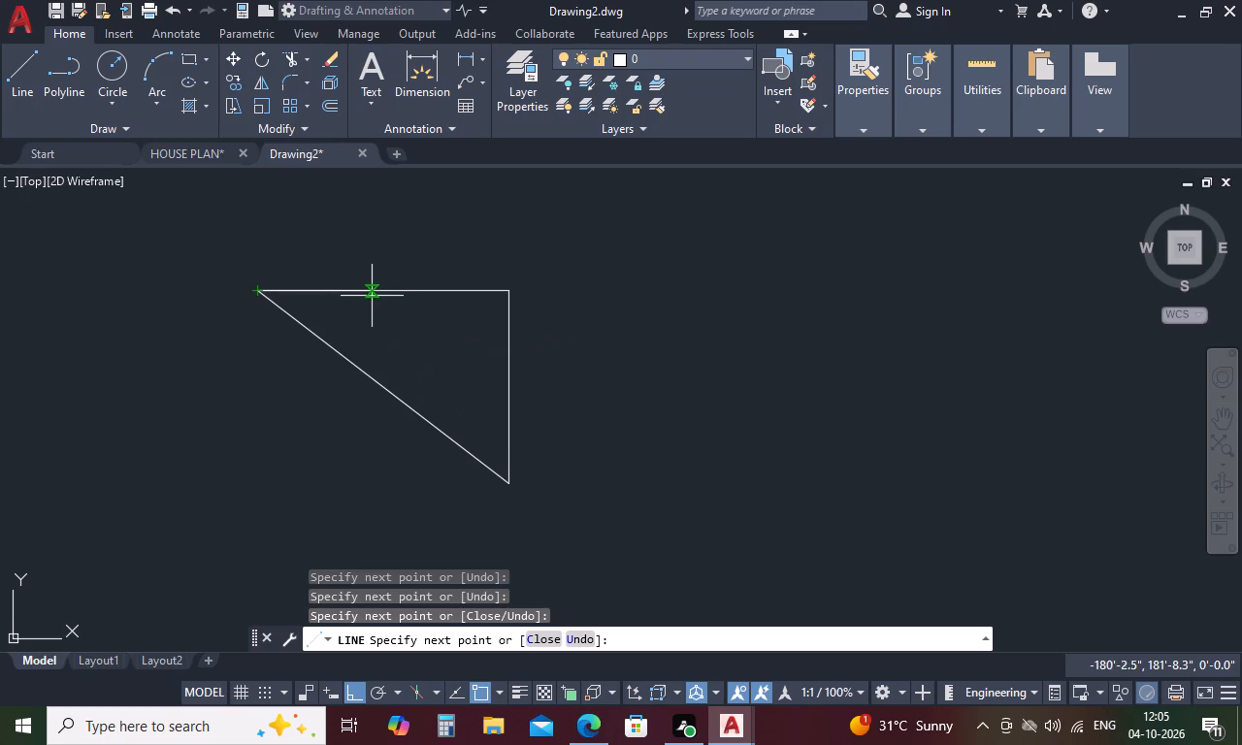
# Continue the line to the midpoint of the triangle's diagonal and from there to its upper-right corner.
pyautogui.click(376, 388)
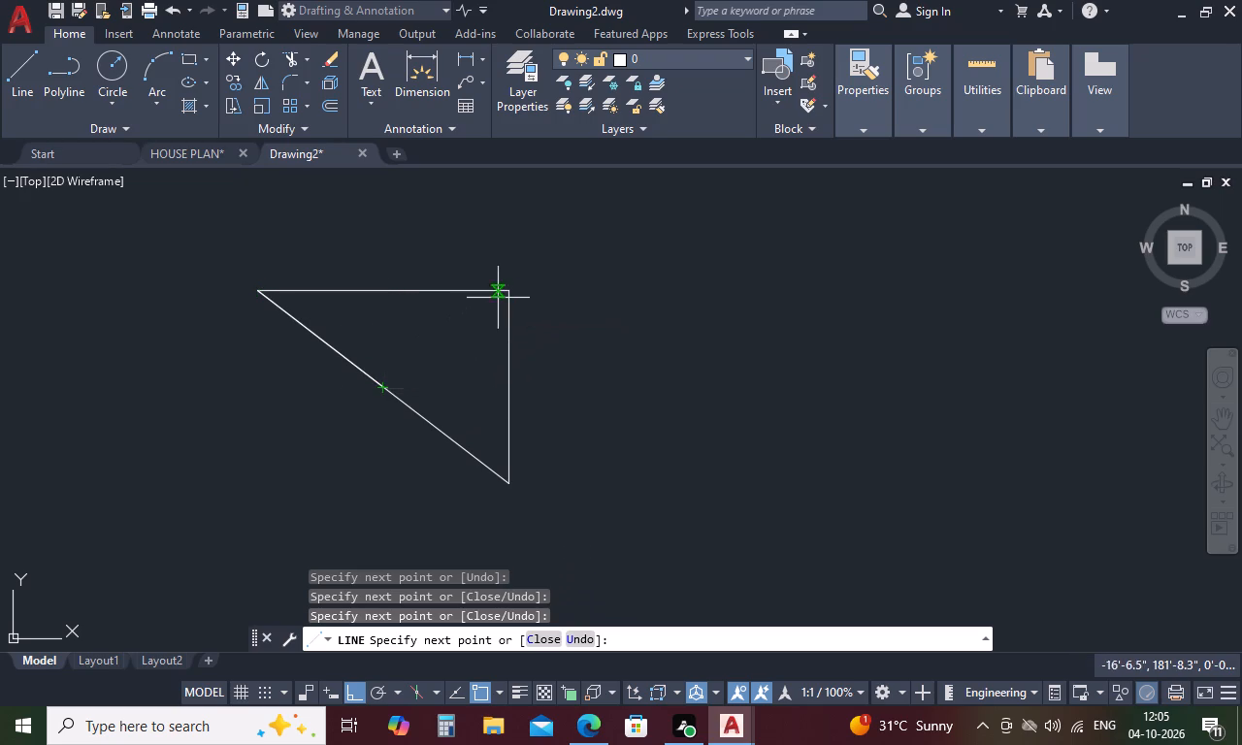
pyautogui.click(506, 293)
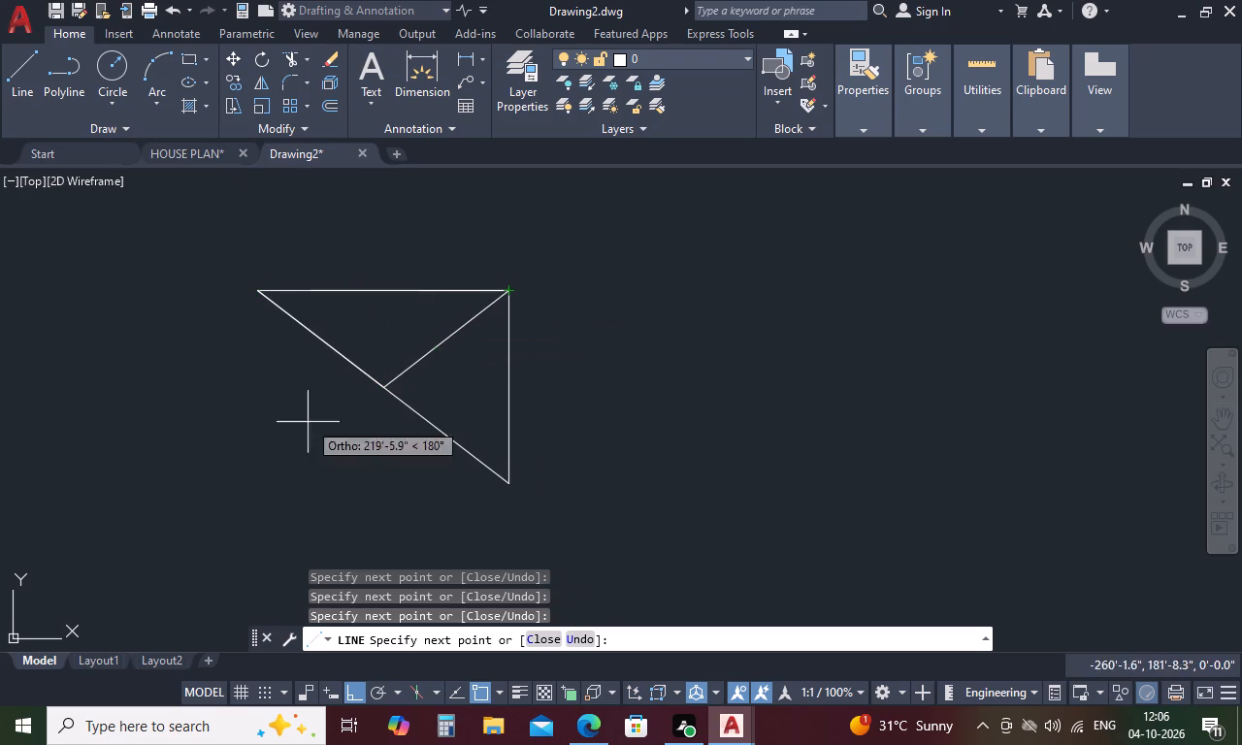
pyautogui.press('space')
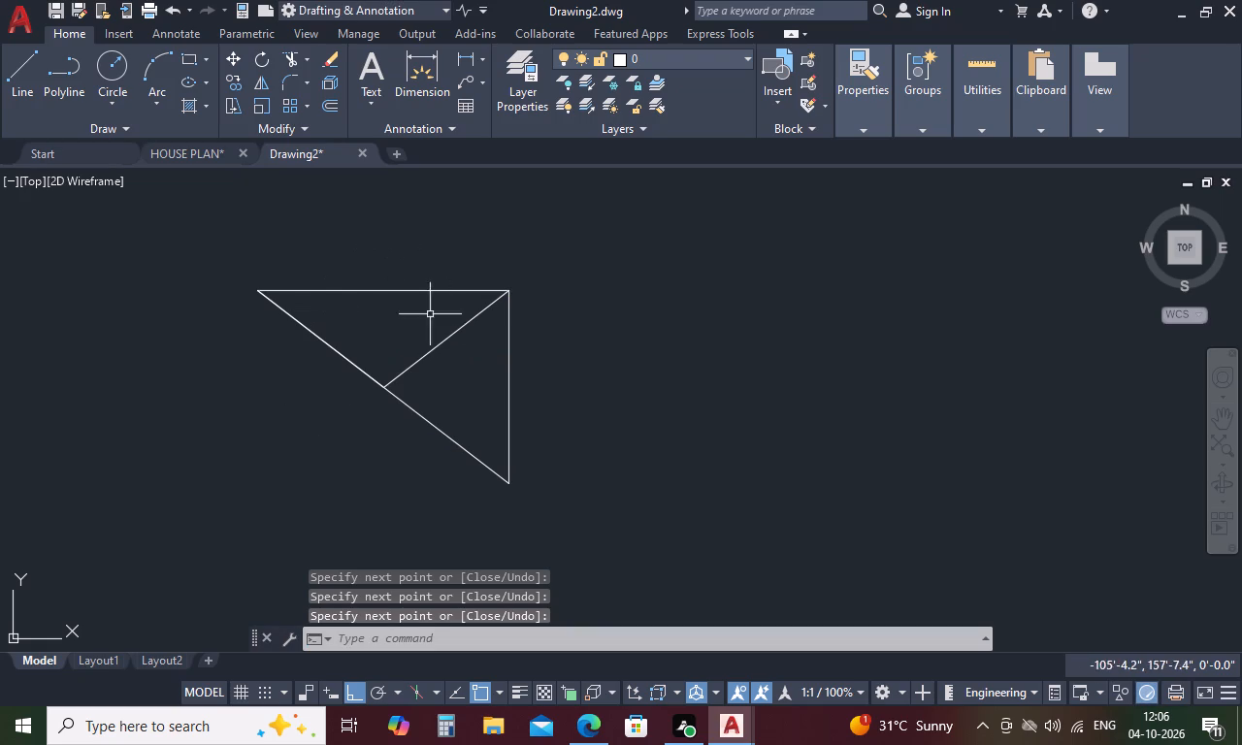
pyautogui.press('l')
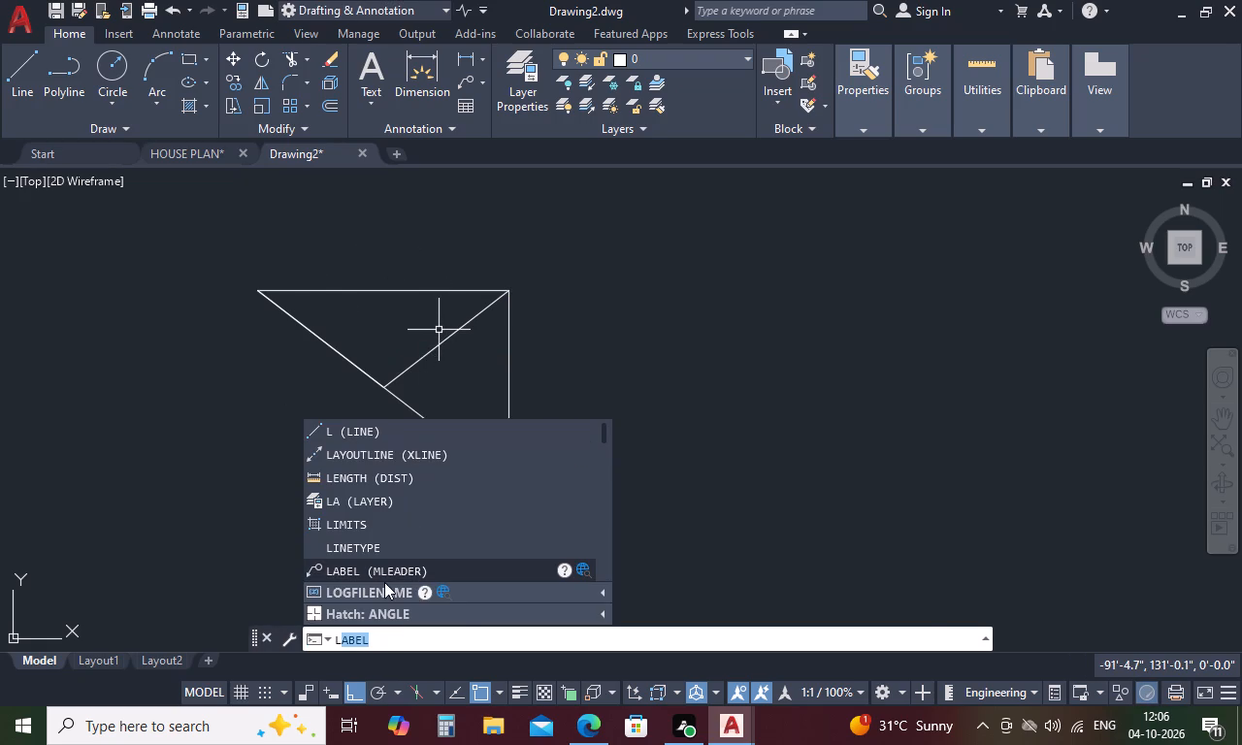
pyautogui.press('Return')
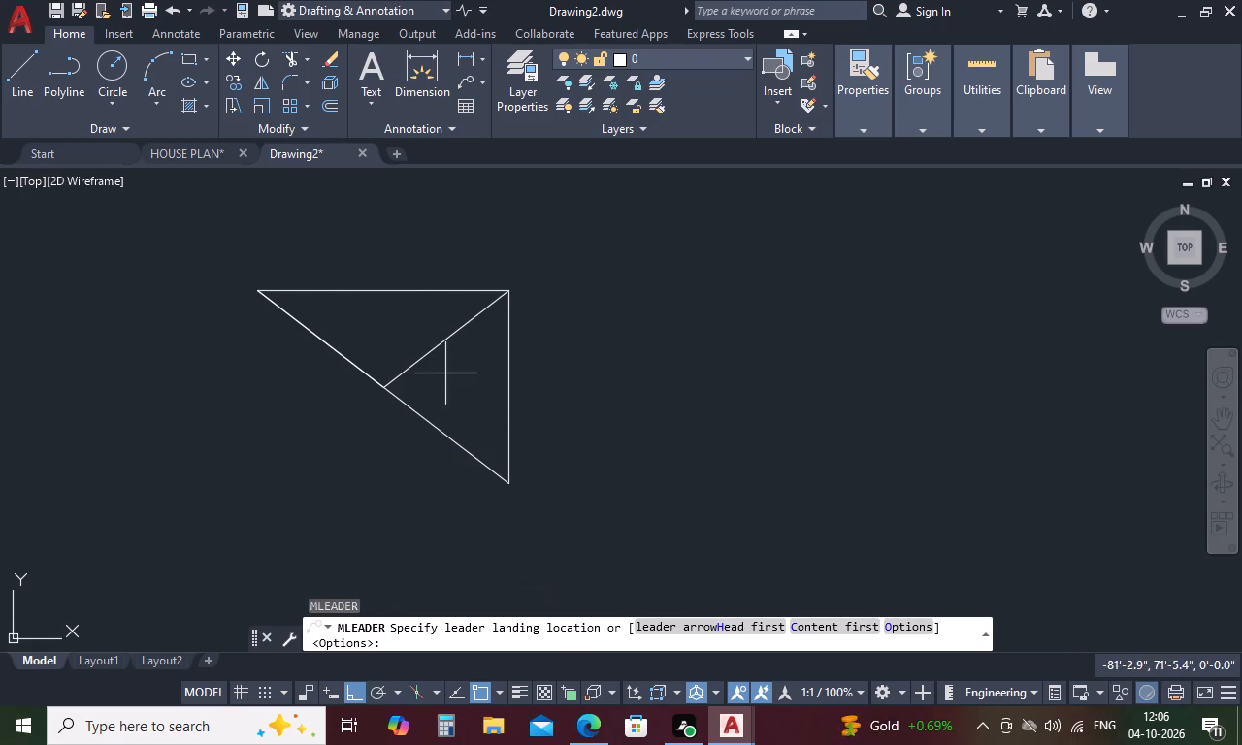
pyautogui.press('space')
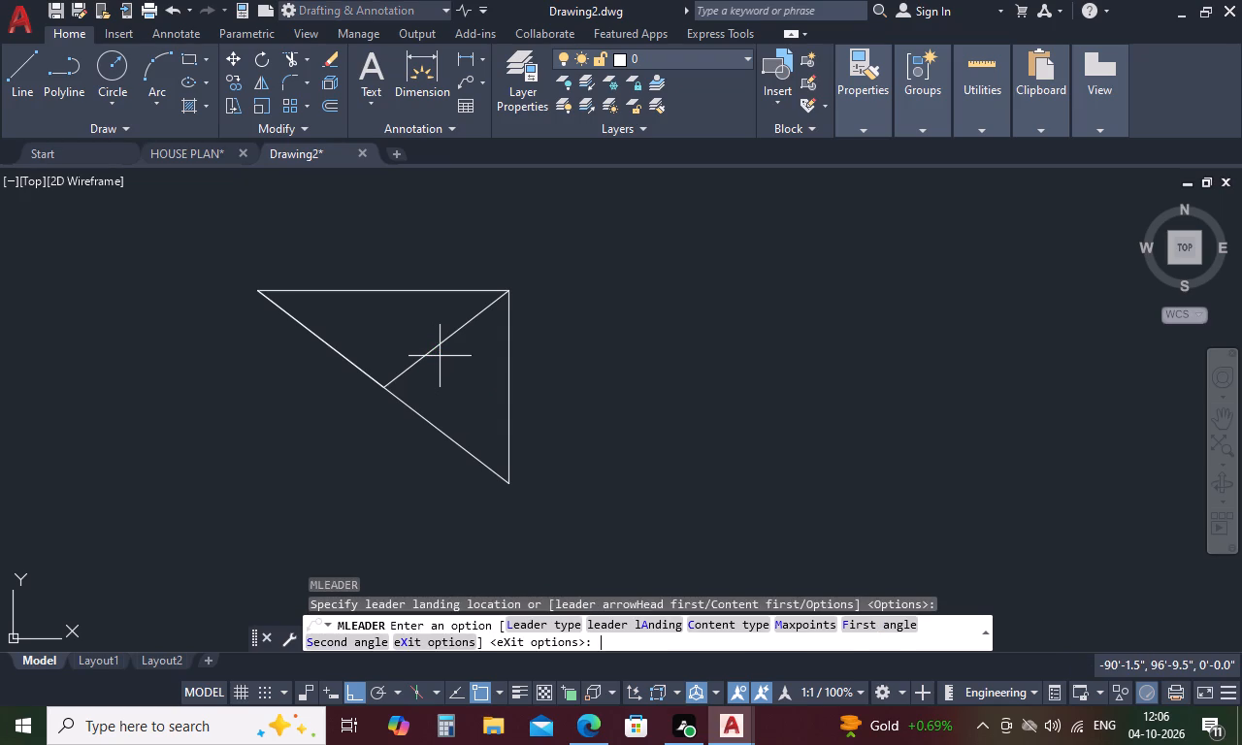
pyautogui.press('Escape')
# Draw lines from the midpoint of the inner diagonal to the triangle's upper-left corner and to its bottom corner.
pyautogui.write('L')
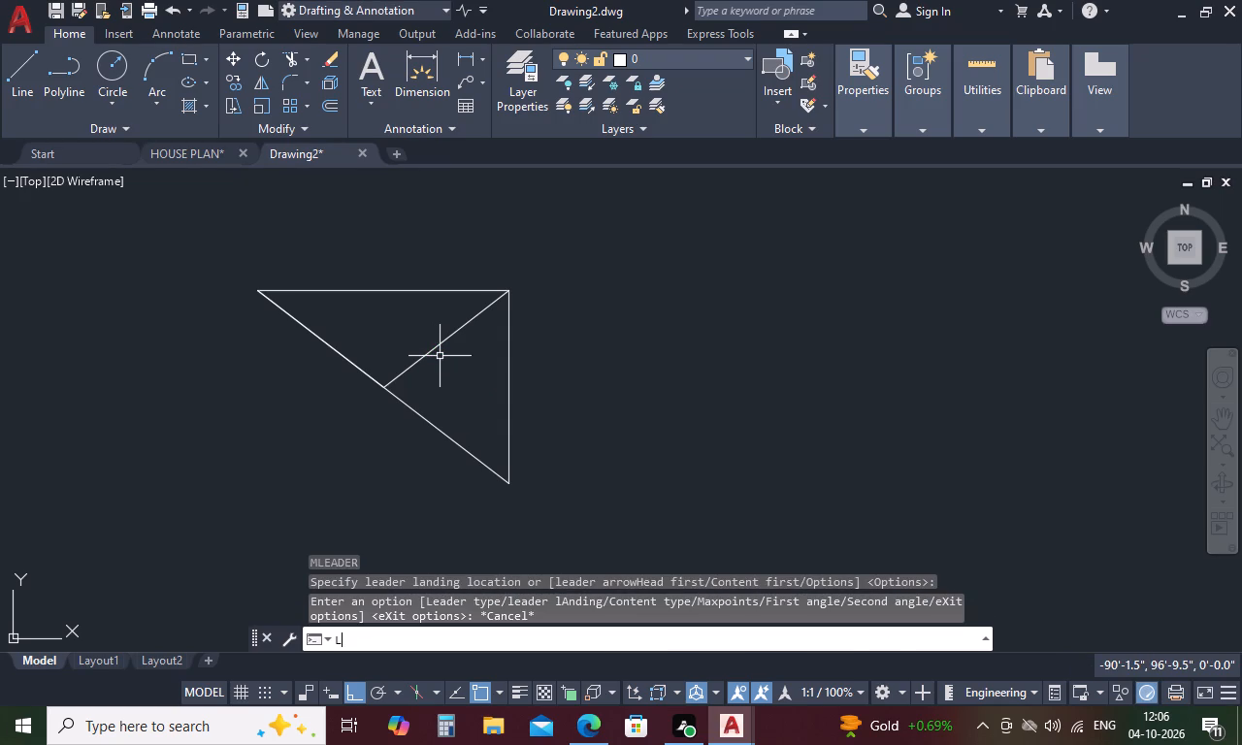
pyautogui.press('space')
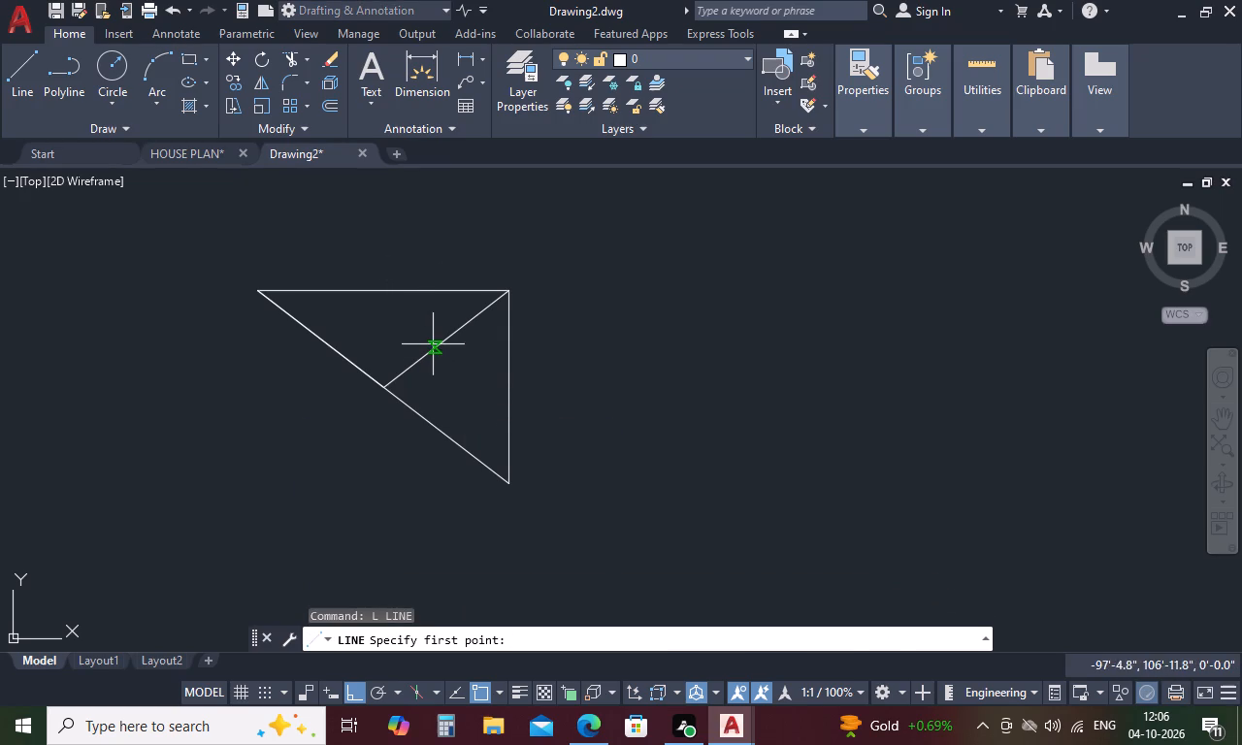
pyautogui.click(441, 339)
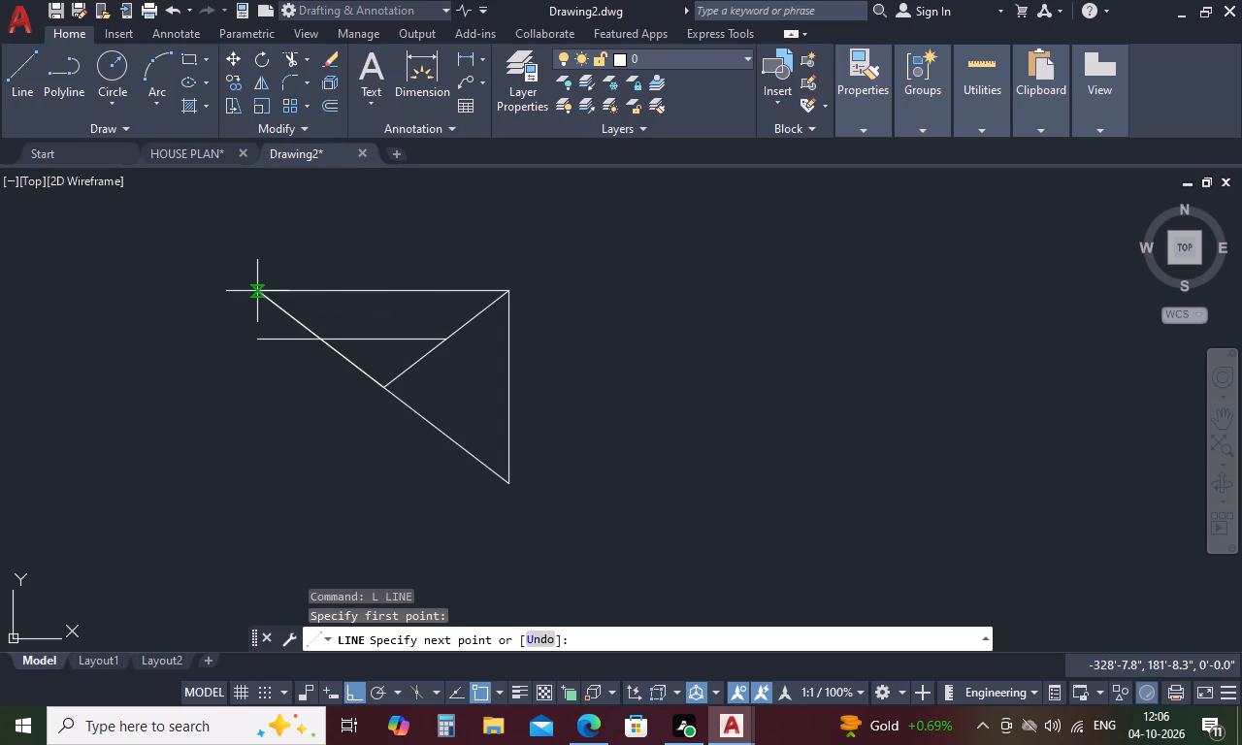
pyautogui.click(263, 295)
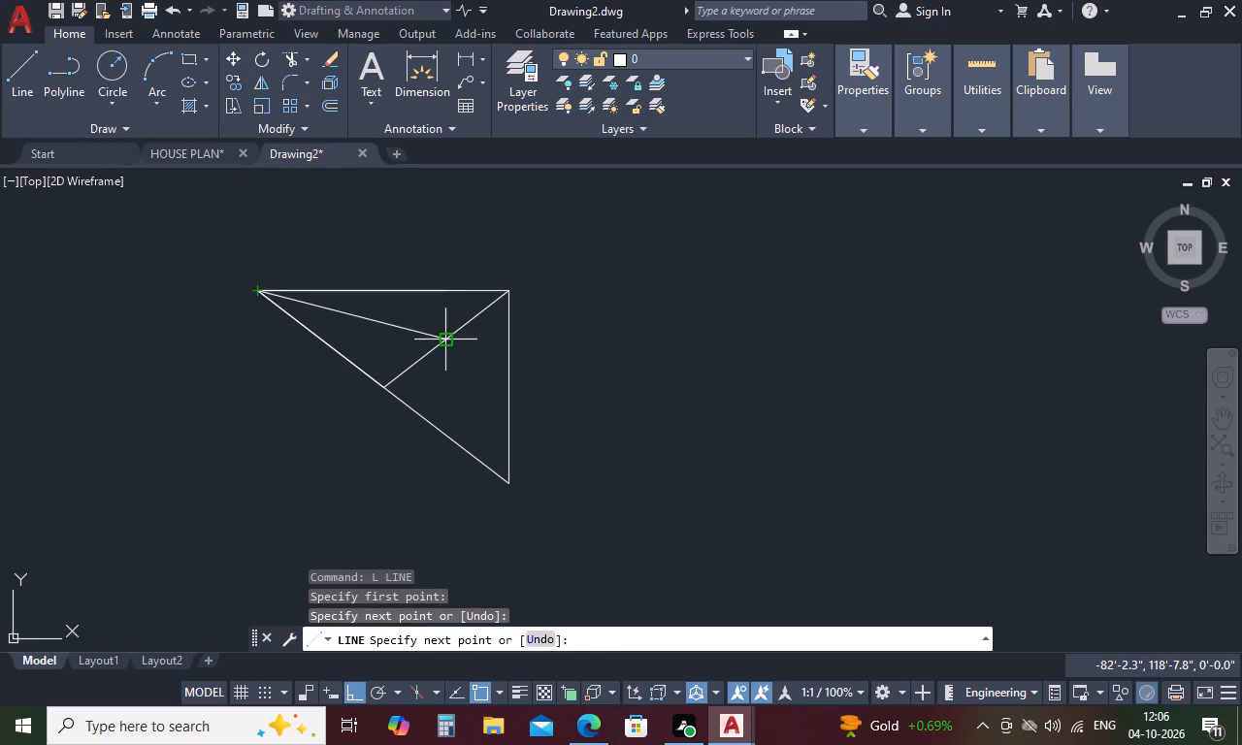
pyautogui.click(443, 334)
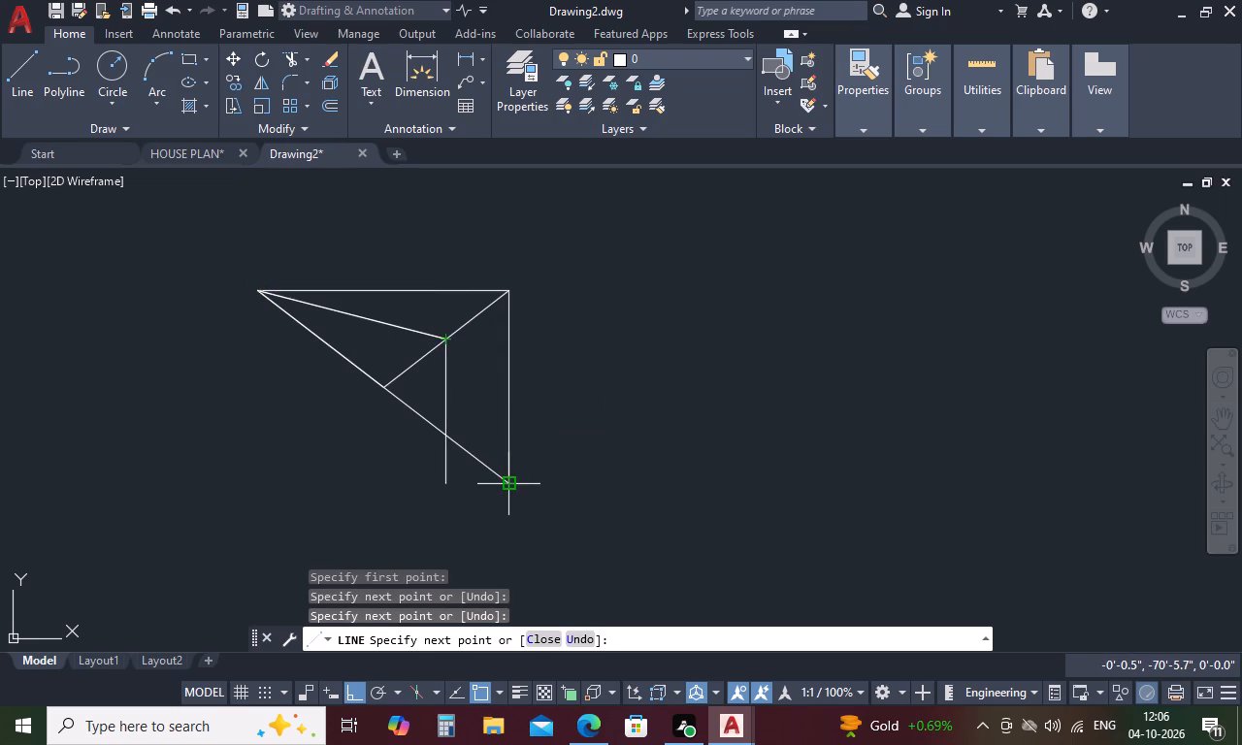
pyautogui.click(505, 480)
pyautogui.press('space')
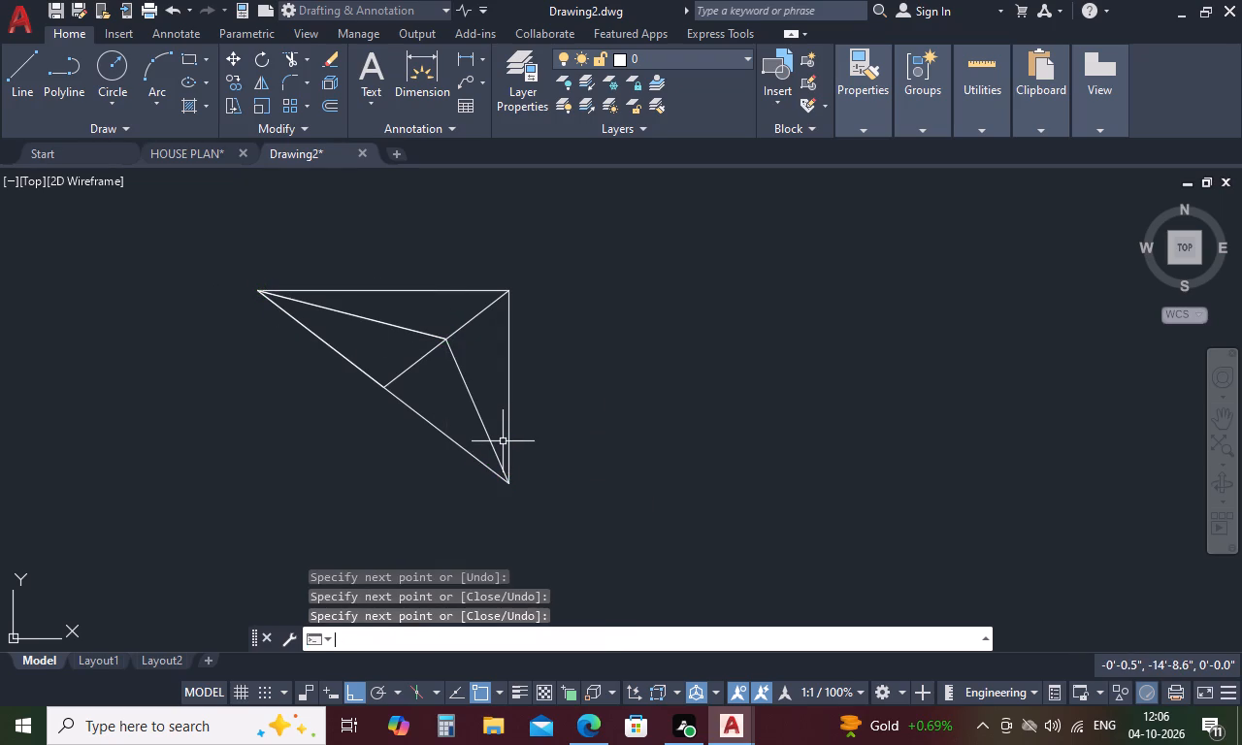
# Draw lines from the midpoints of the two lines joining the inner junction to the triangle's far corners, each ending at the upper-right corner.
pyautogui.press('l')
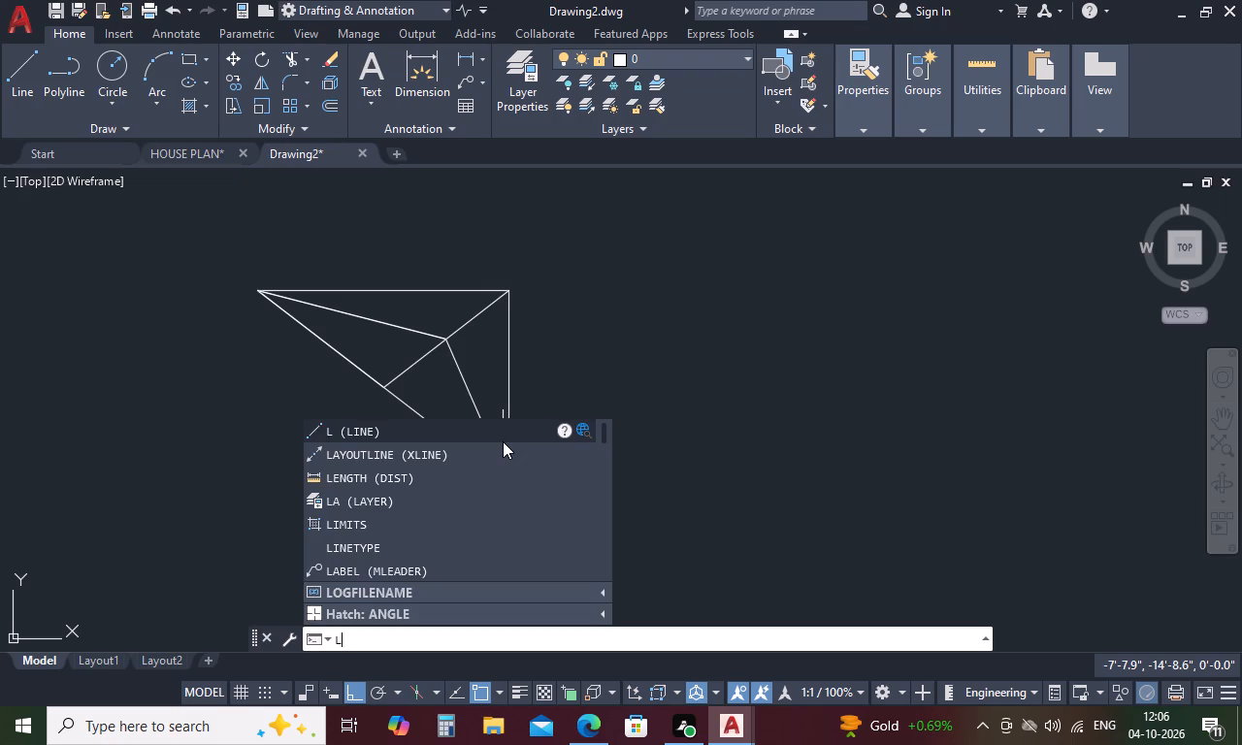
pyautogui.press('Return')
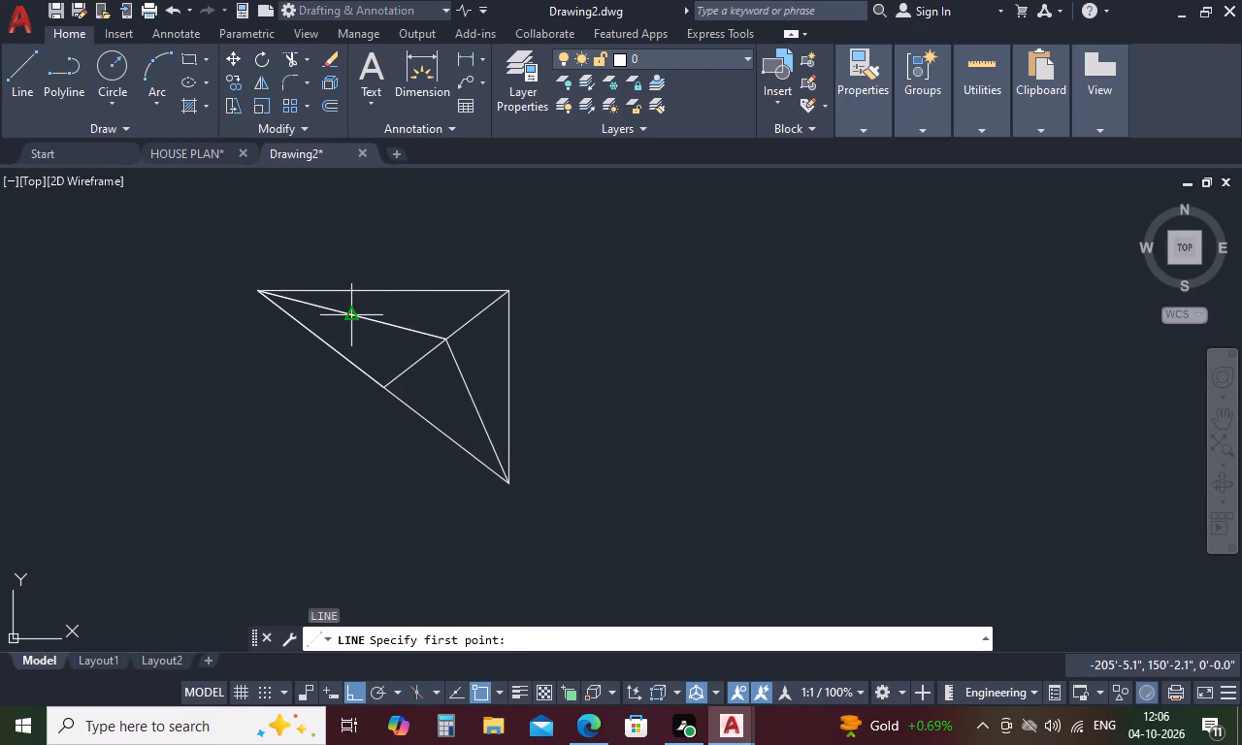
pyautogui.click(357, 319)
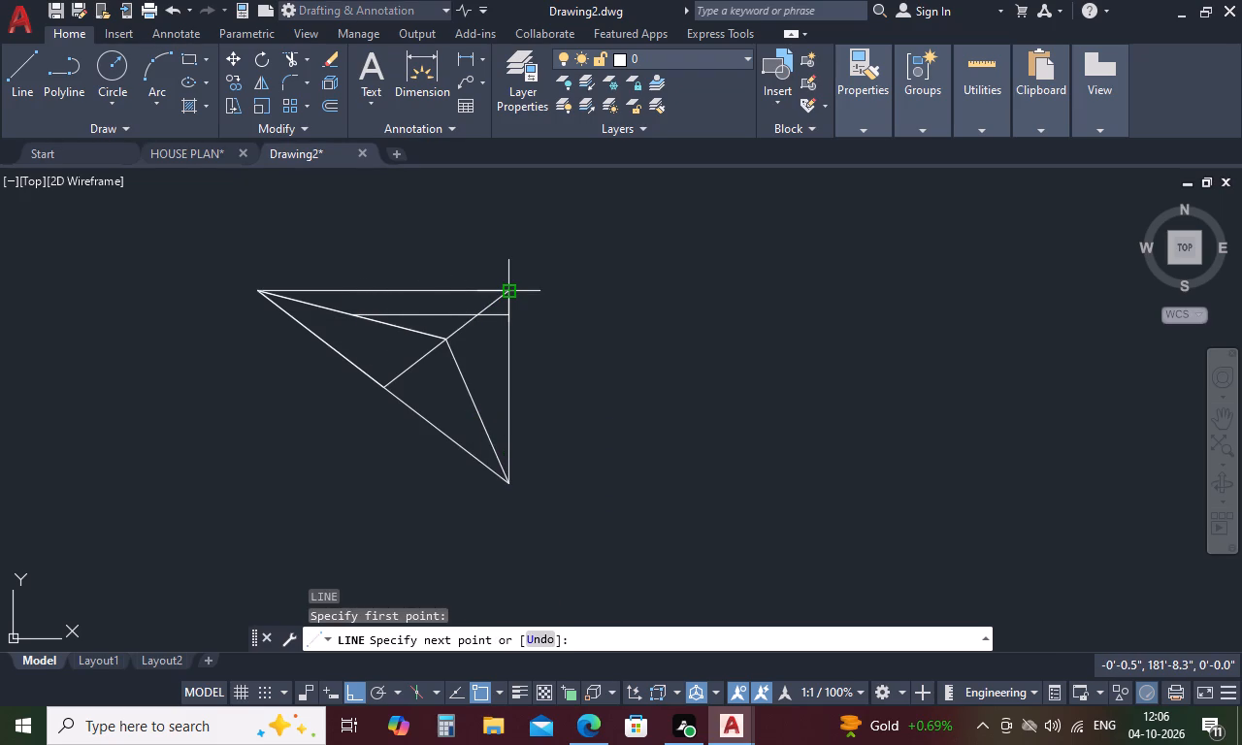
pyautogui.scroll(4, 506, 292)
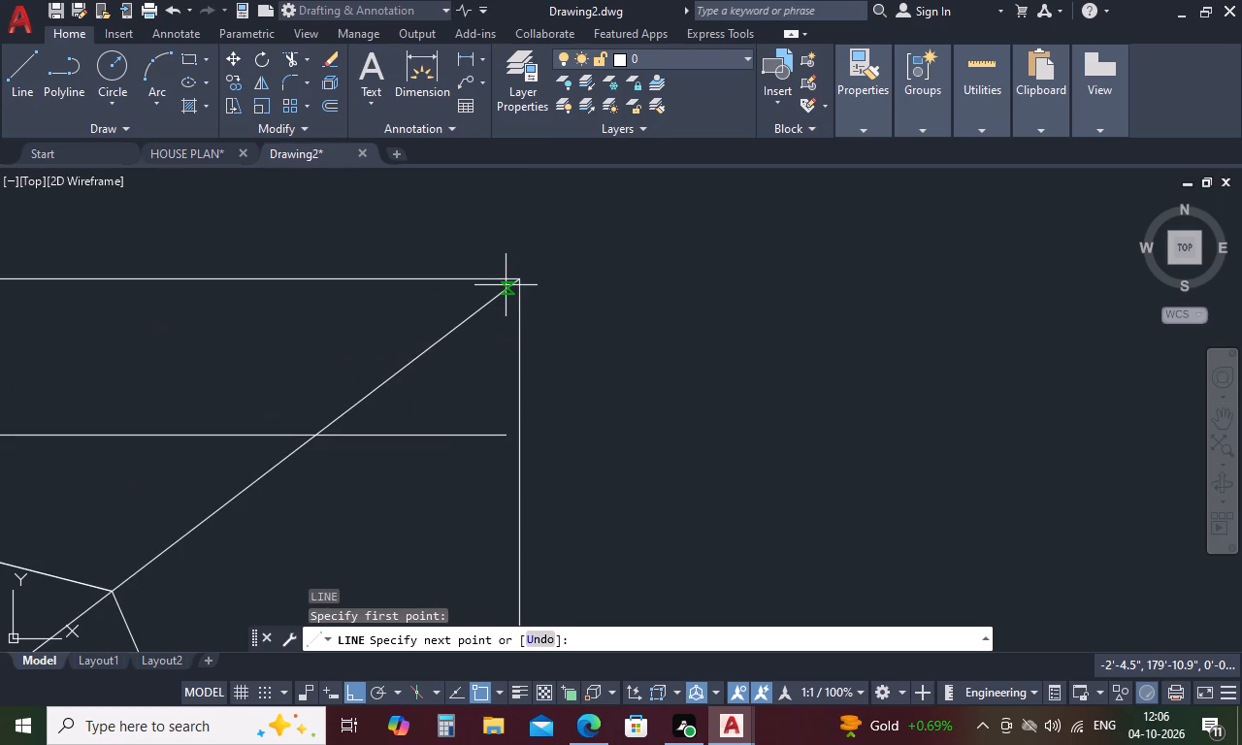
pyautogui.click(518, 281)
pyautogui.scroll(-5, 521, 275)
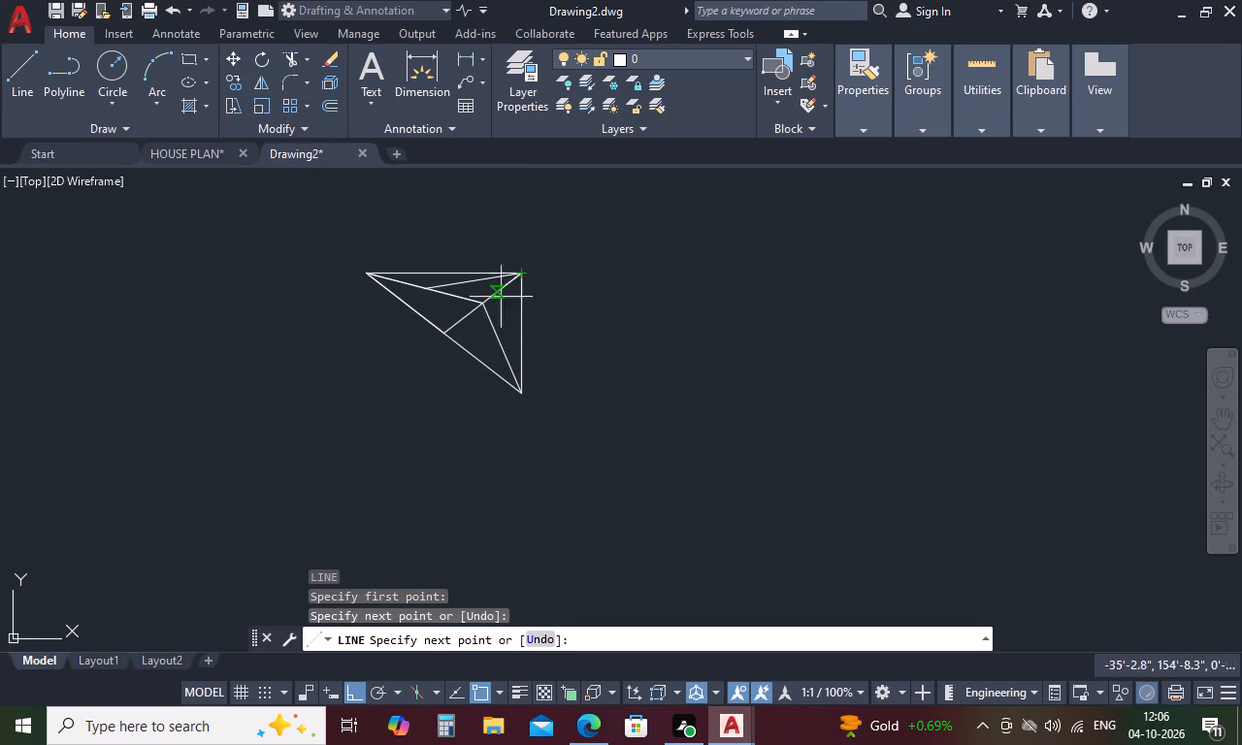
pyautogui.press('space')
pyautogui.write('L')
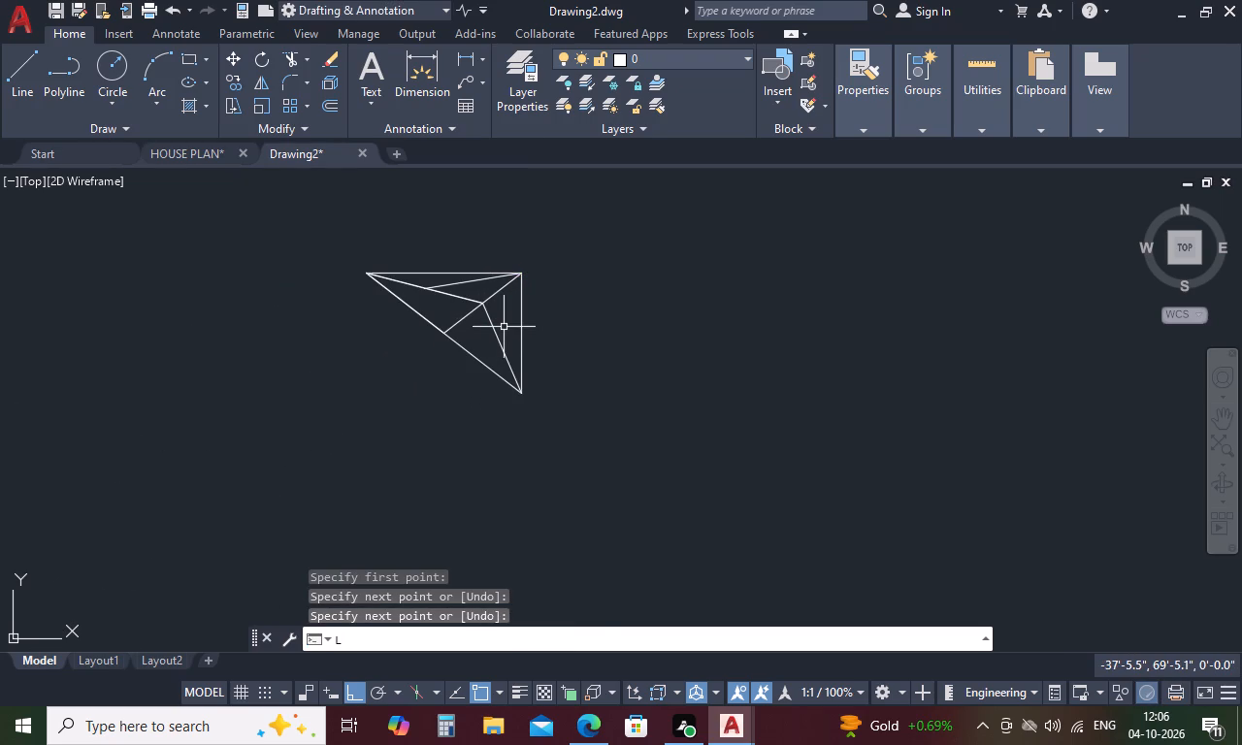
pyautogui.press('Return')
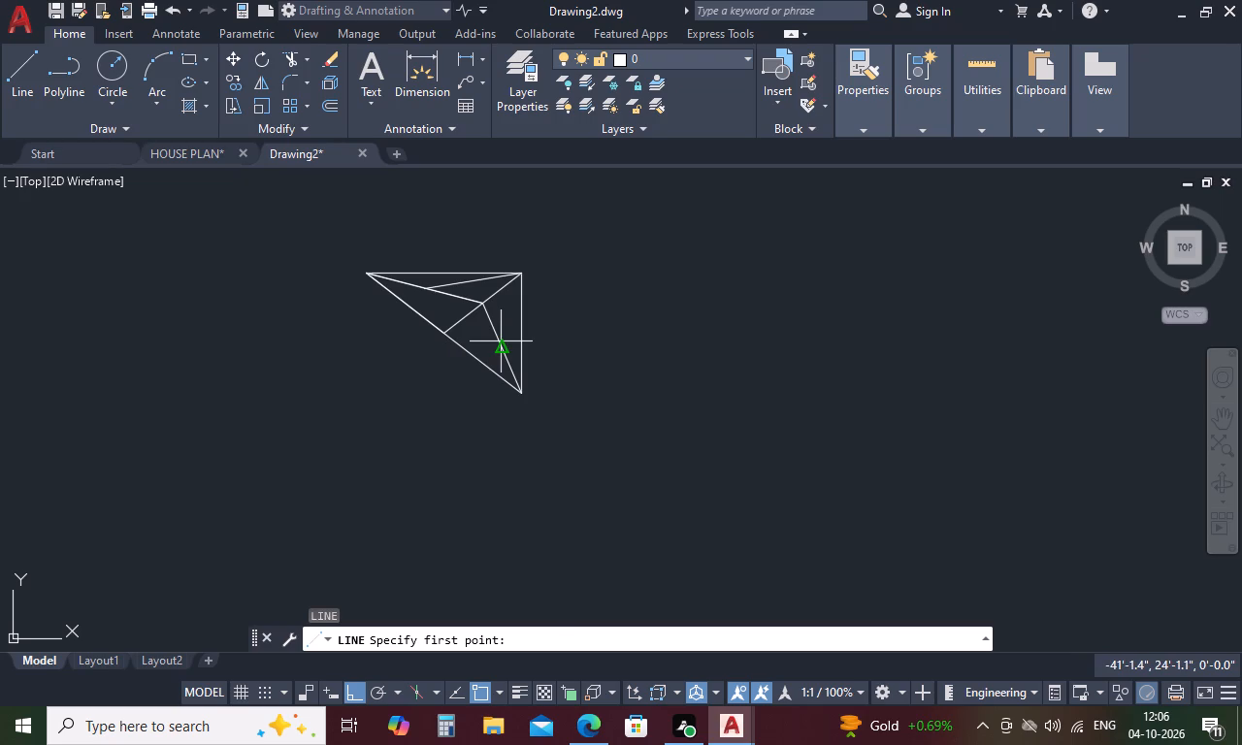
pyautogui.click(503, 346)
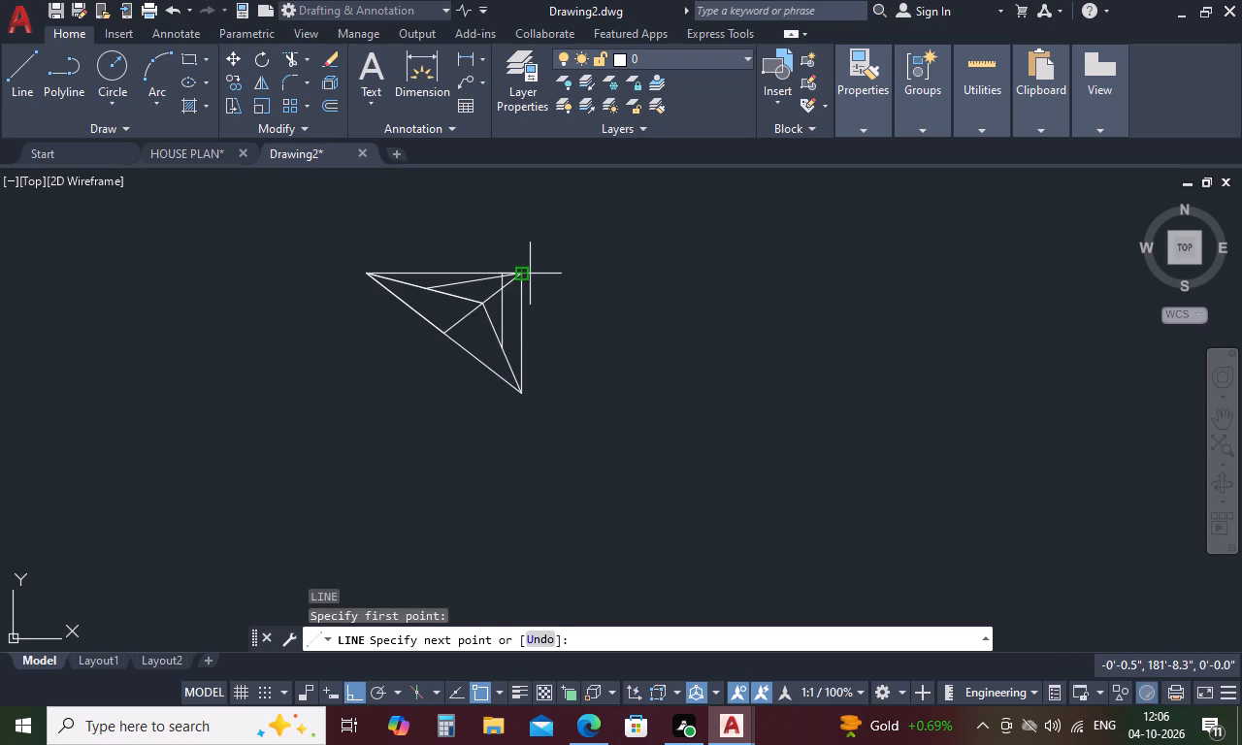
pyautogui.scroll(5, 530, 274)
pyautogui.click(412, 263)
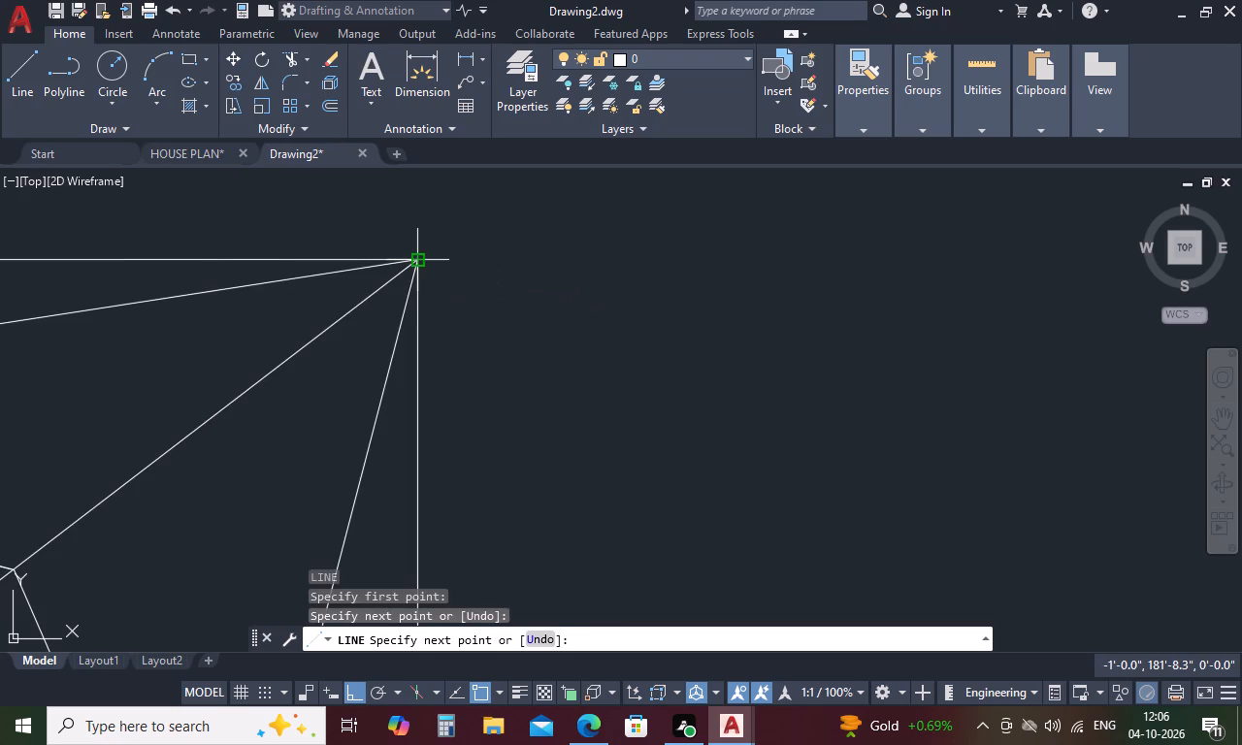
pyautogui.scroll(-4, 523, 270)
pyautogui.press('space')
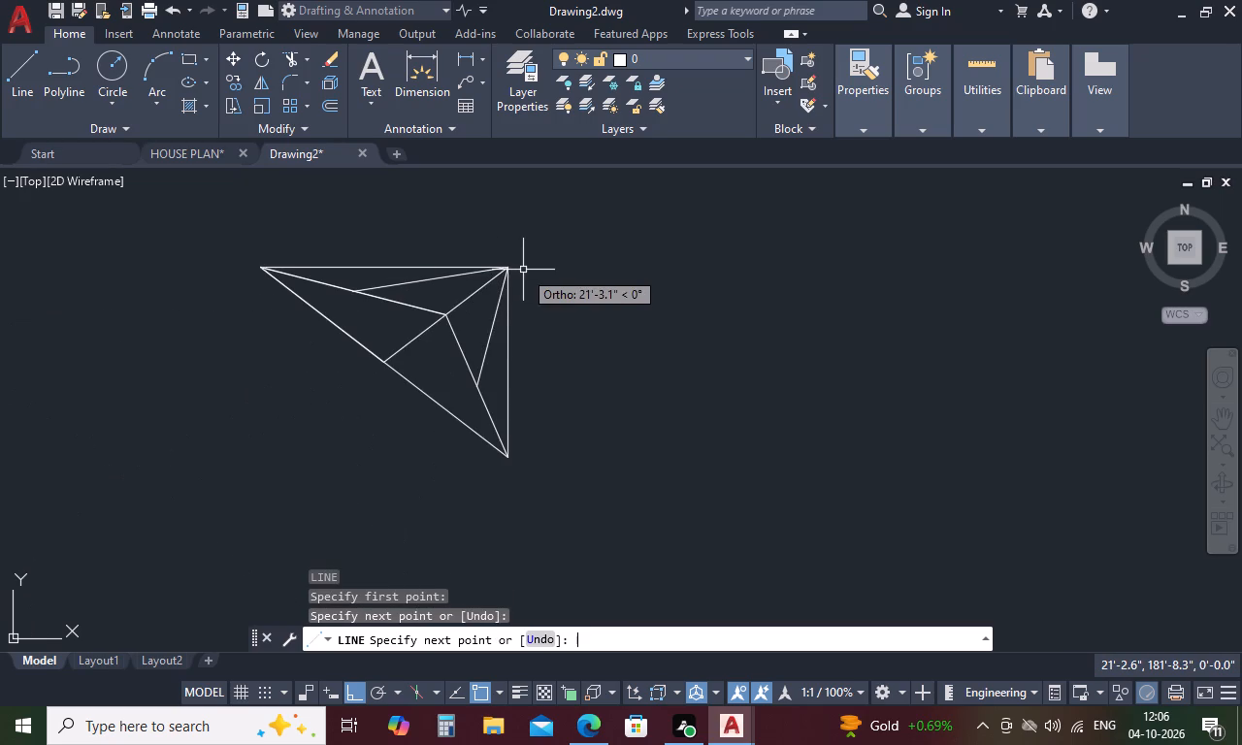
# Draw lines from the midpoints of the two newest lines at the upper-right corner to the inner junction.
pyautogui.write('L')
pyautogui.press('space')
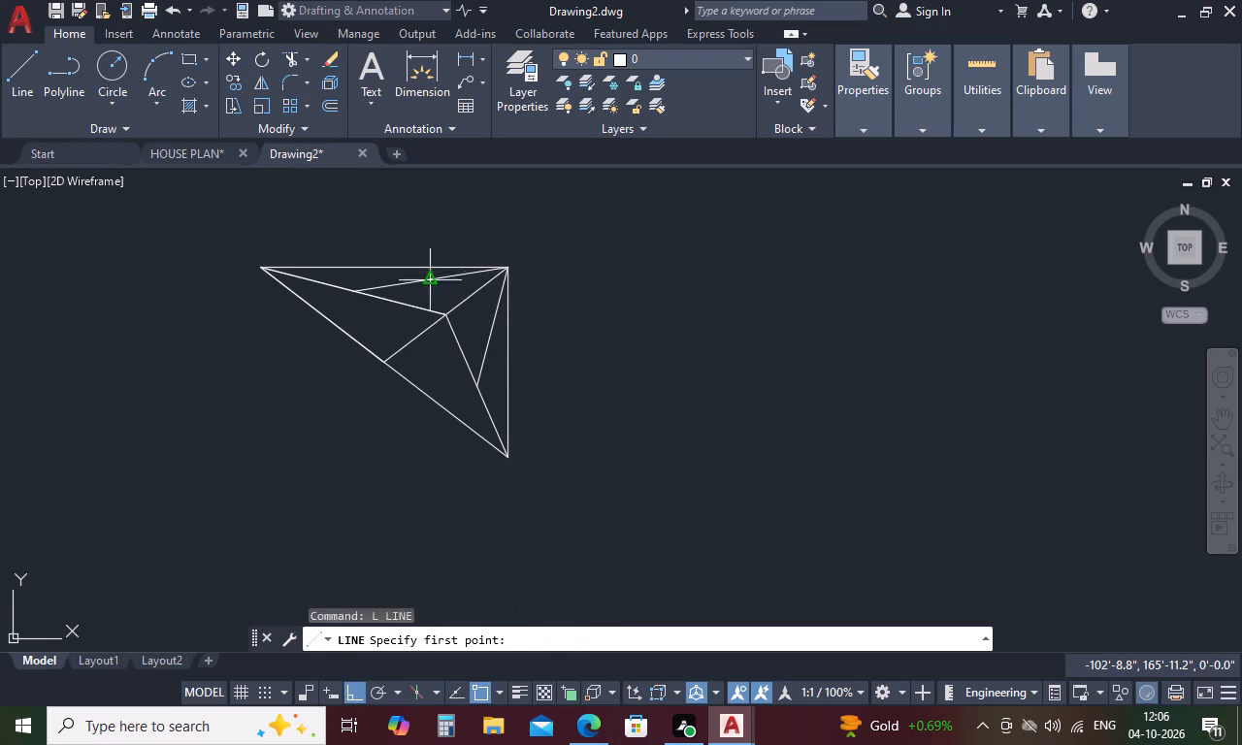
pyautogui.click(428, 281)
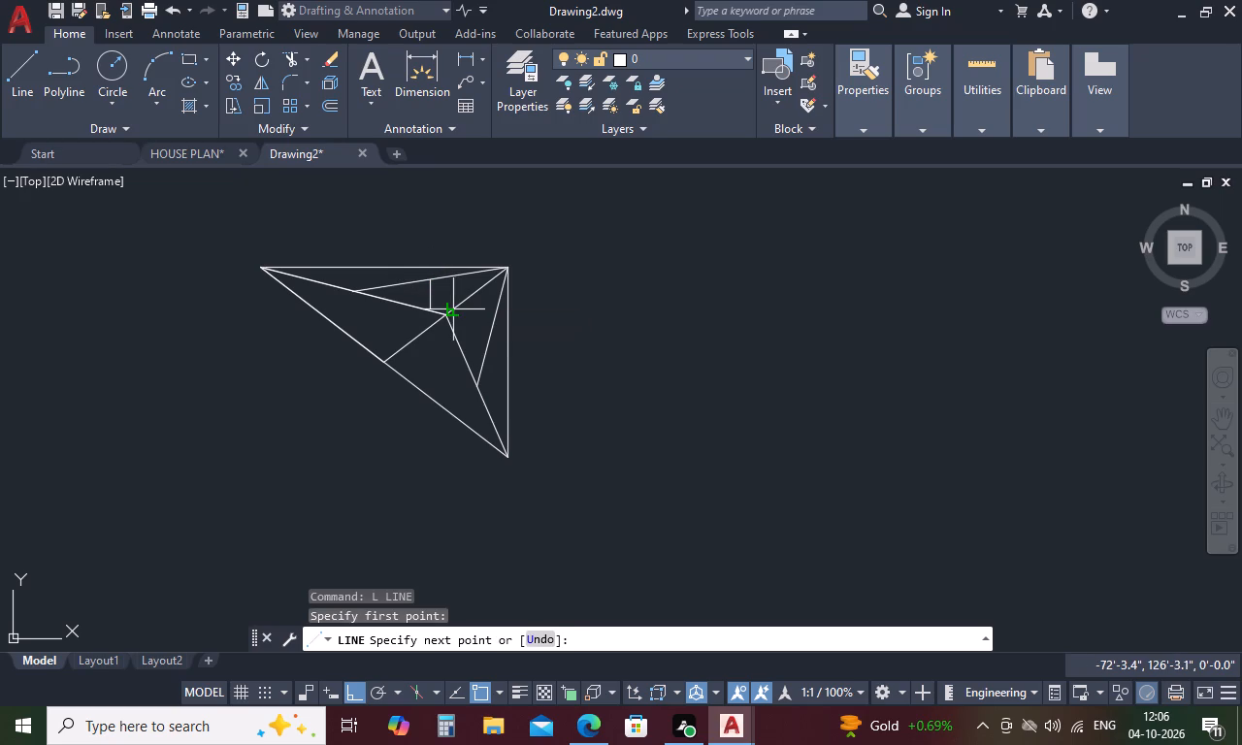
pyautogui.scroll(6, 442, 308)
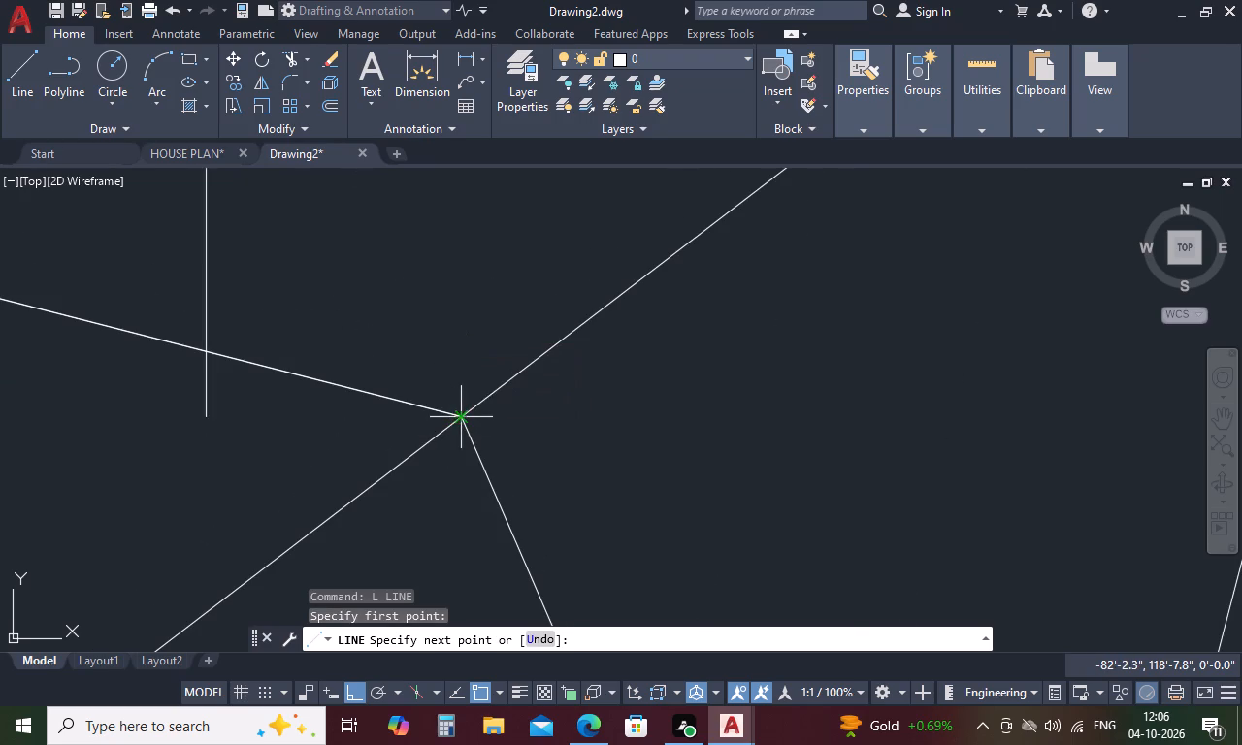
pyautogui.click(465, 418)
pyautogui.scroll(-5, 423, 348)
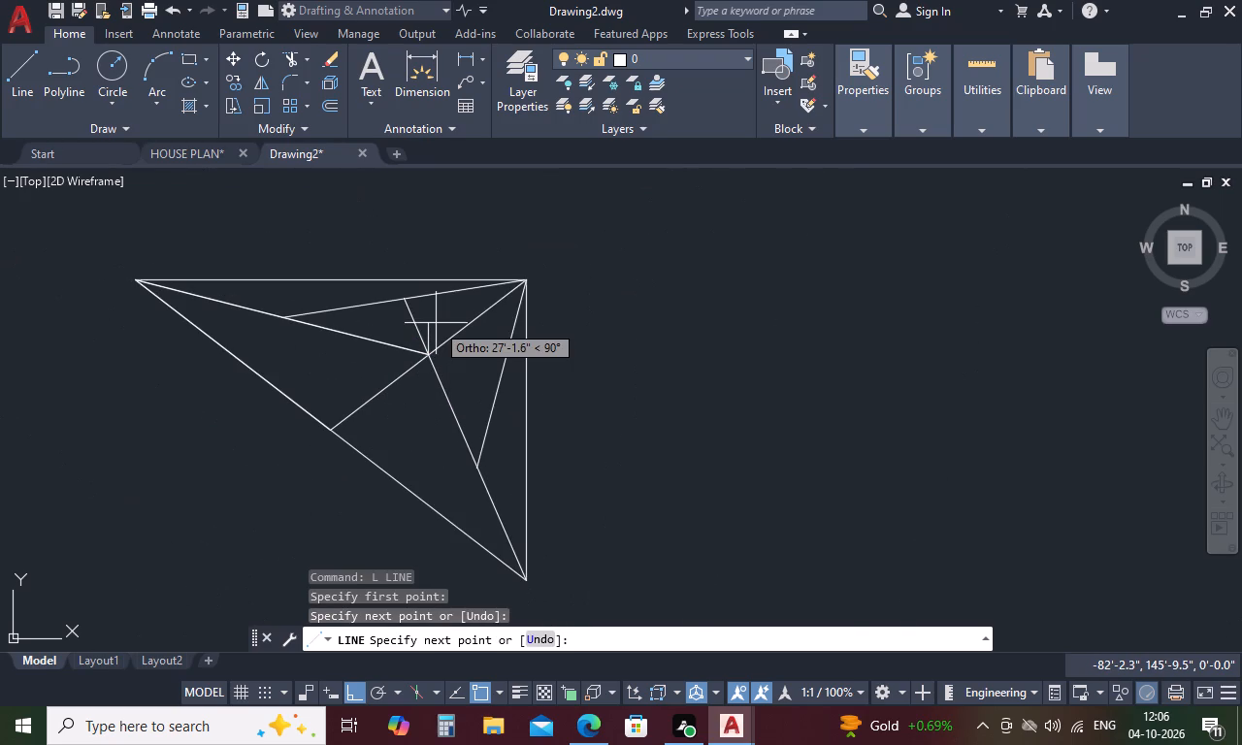
pyautogui.hotkey('ctrl', 'alt', 'space')
pyautogui.press('space')
pyautogui.write('L')
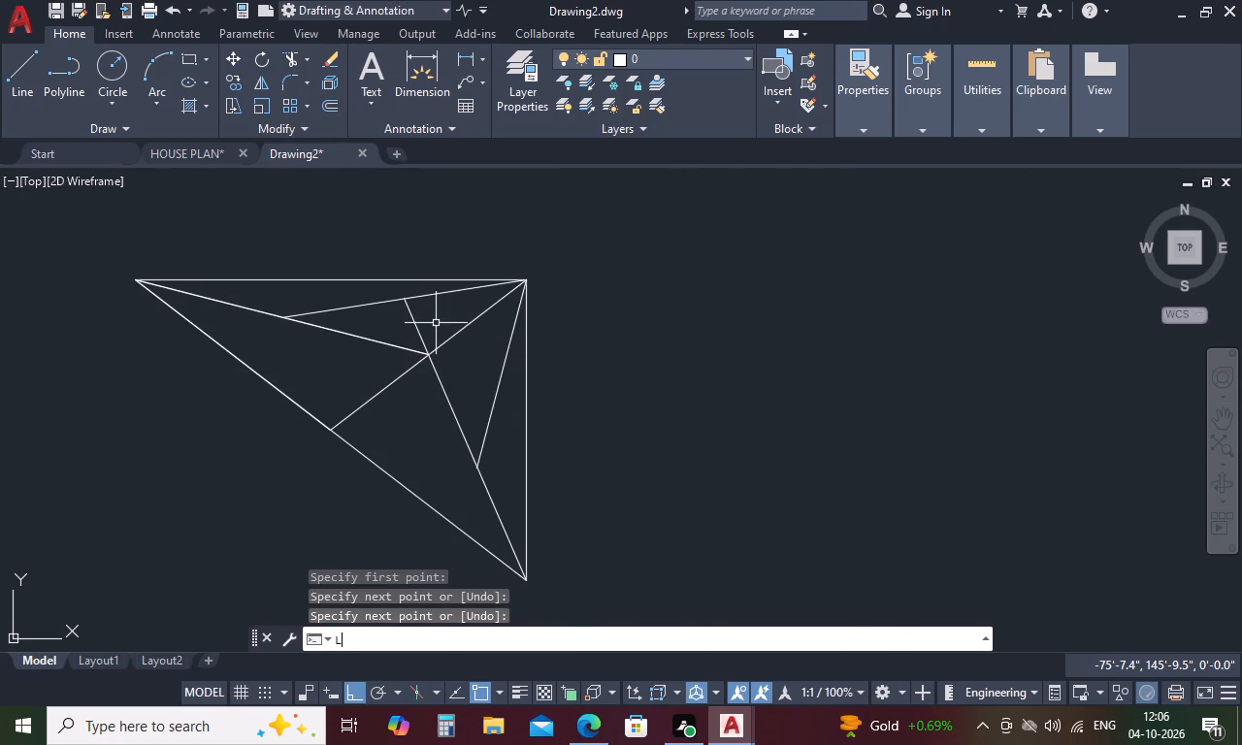
pyautogui.press('space')
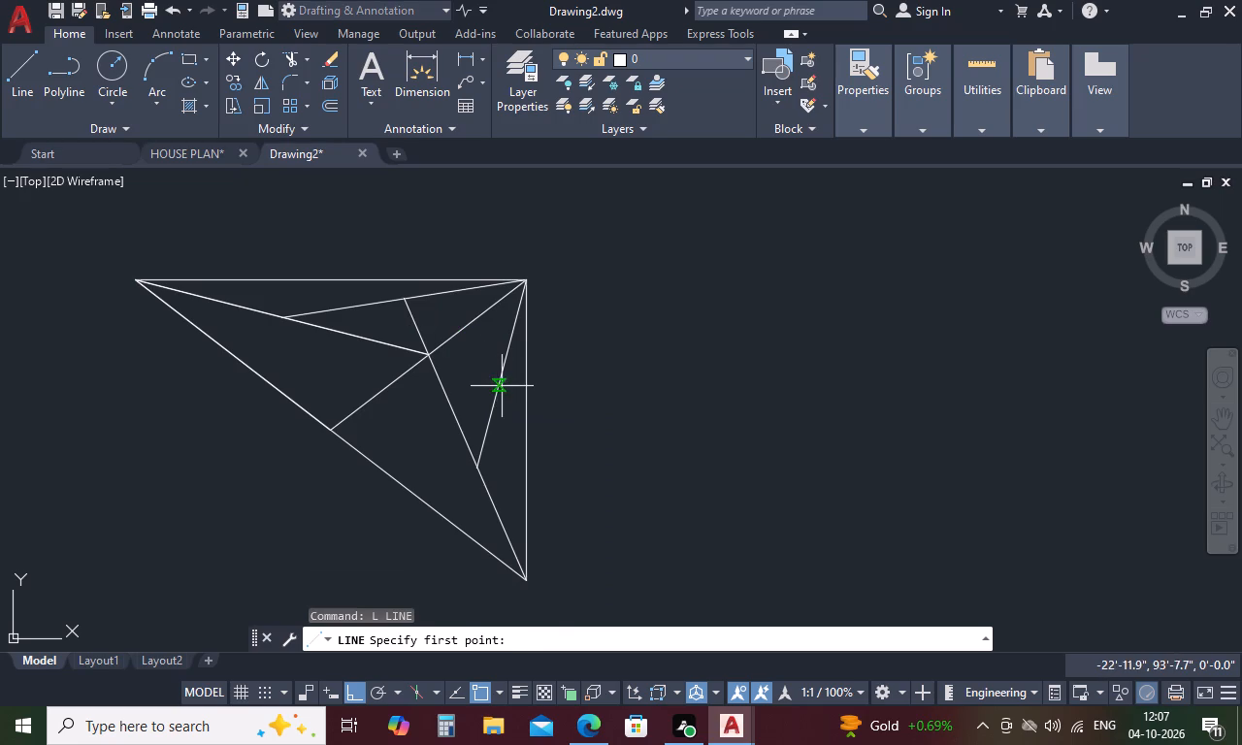
pyautogui.click(503, 372)
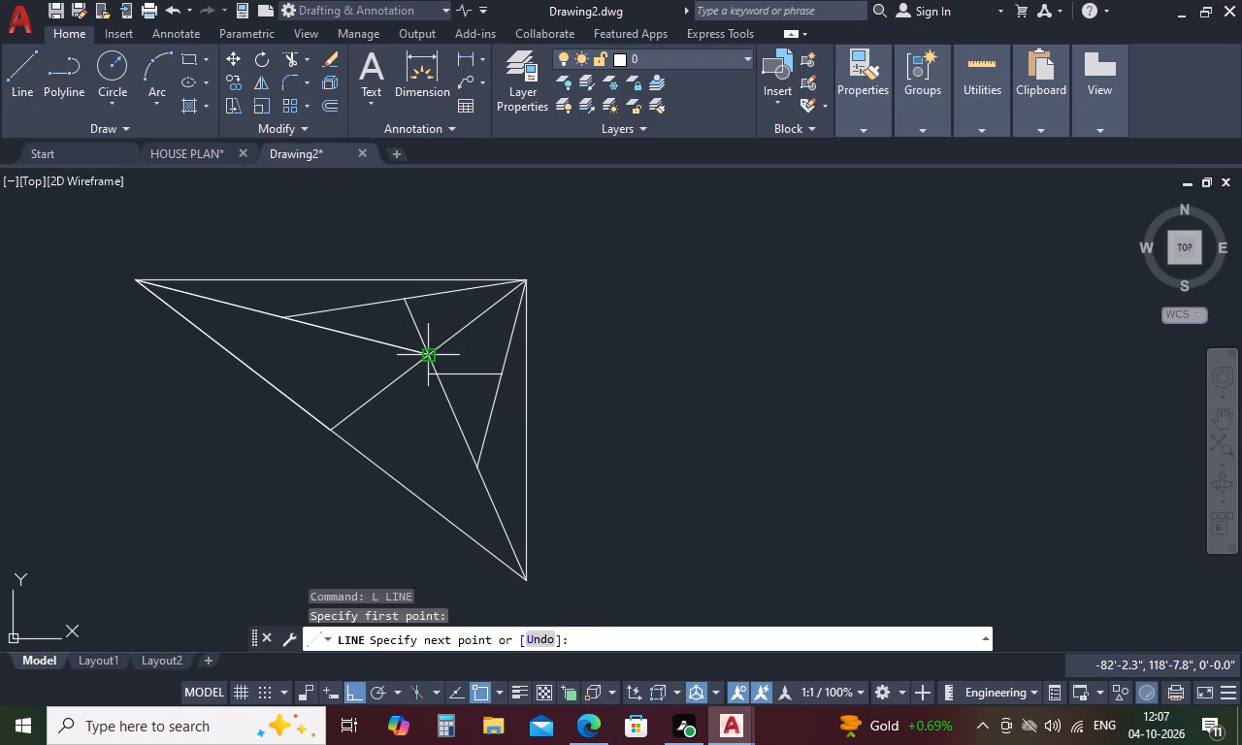
pyautogui.click(431, 358)
pyautogui.press('space')
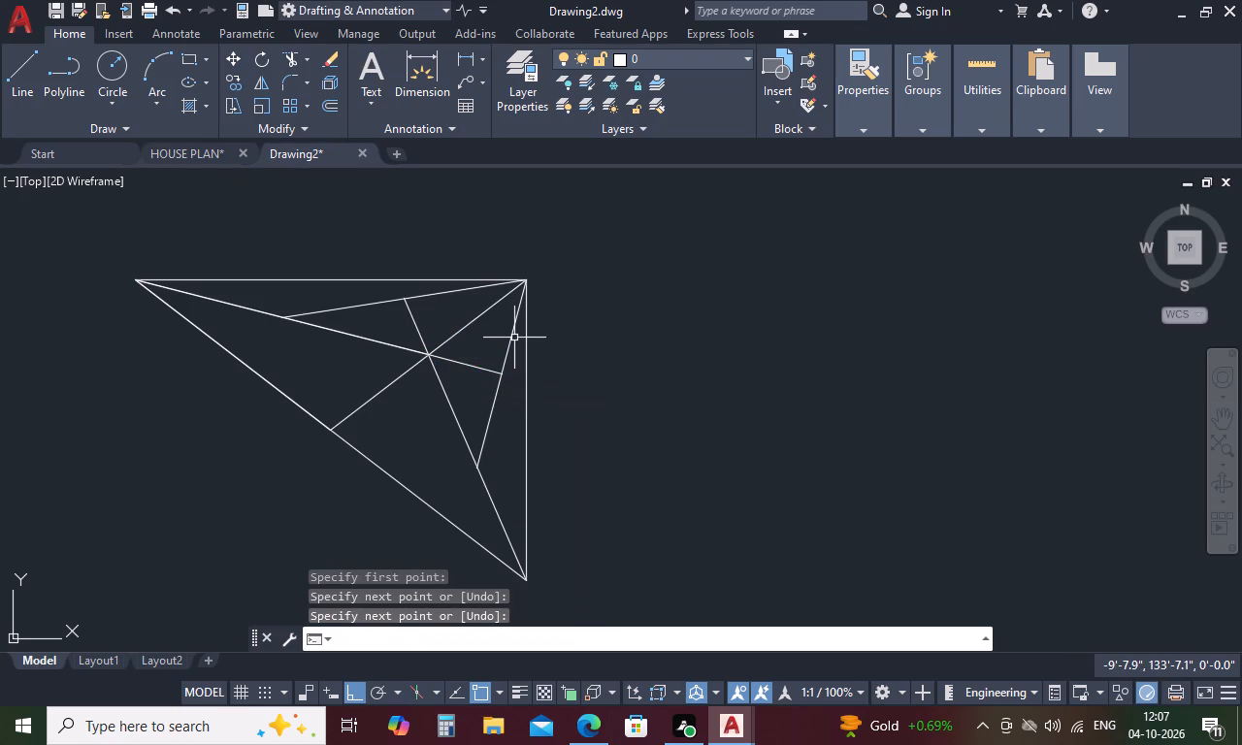
# Draw a line from the midpoint of the short segment right of the junction to the lower end of the steep line from the upper-right corner.
pyautogui.press('l')
pyautogui.press('Return')
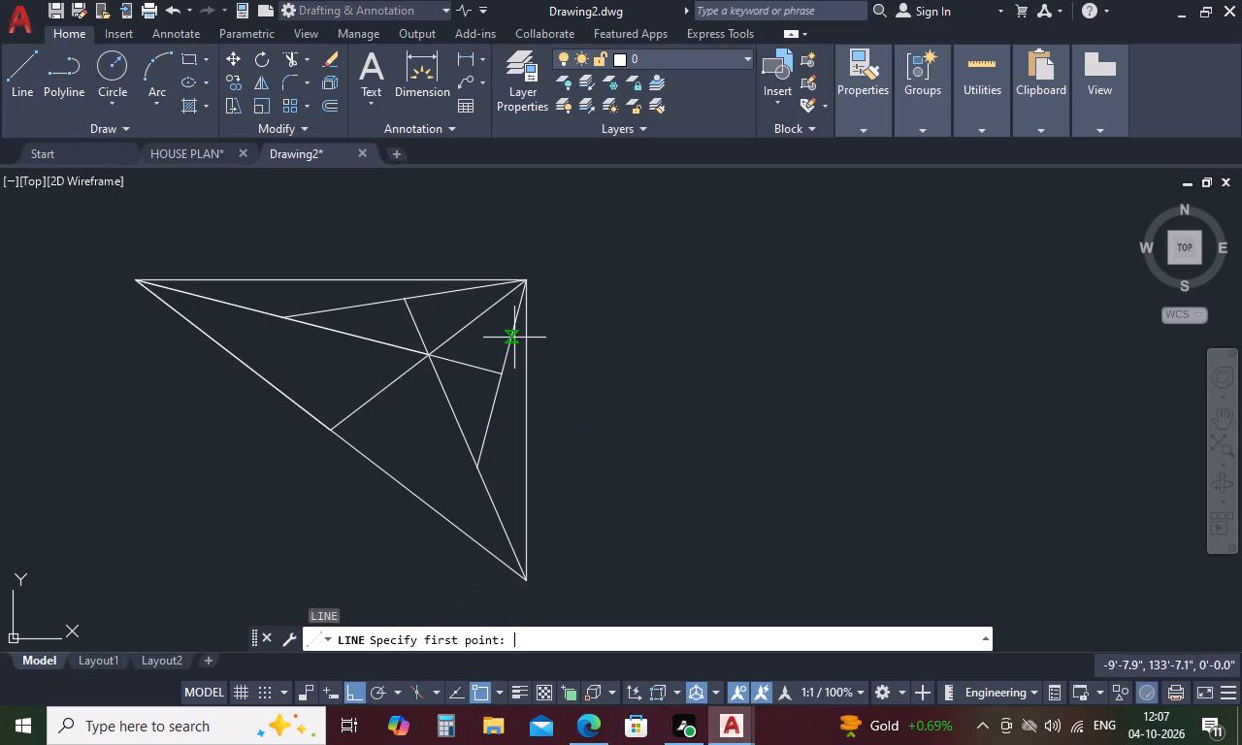
pyautogui.click(470, 363)
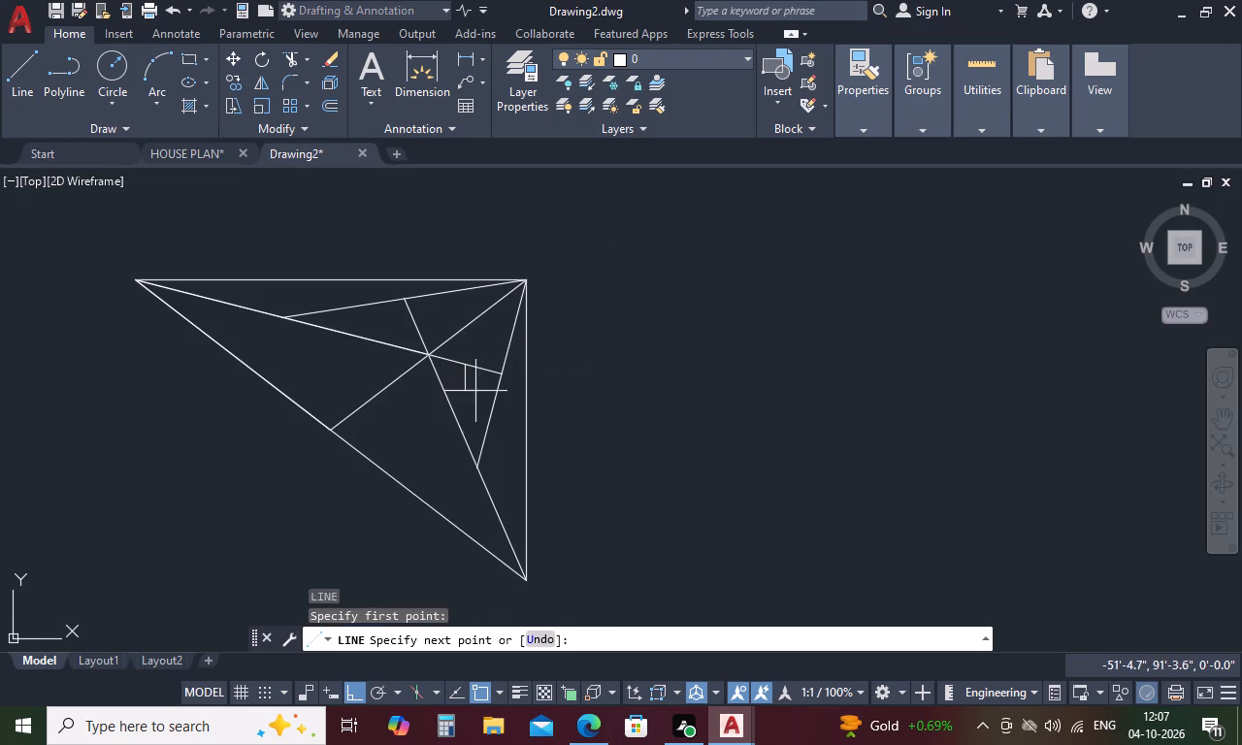
pyautogui.scroll(2, 480, 465)
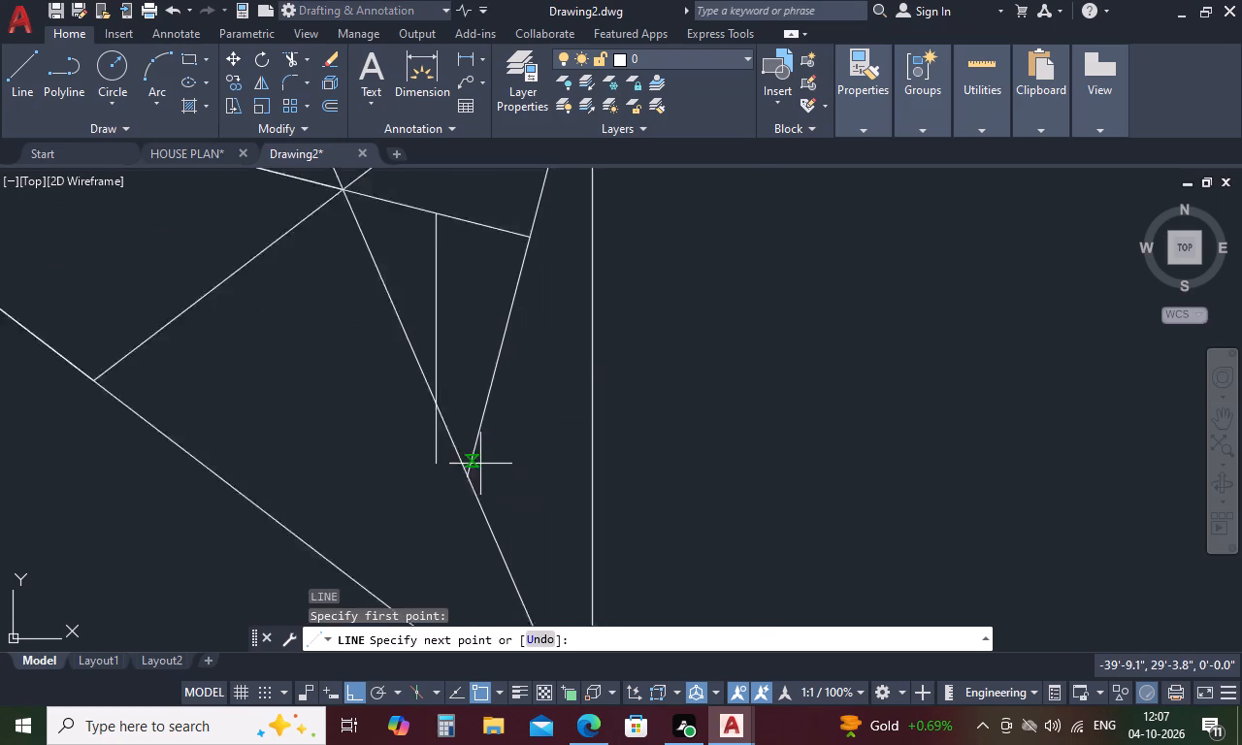
pyautogui.scroll(3, 480, 464)
pyautogui.click(419, 518)
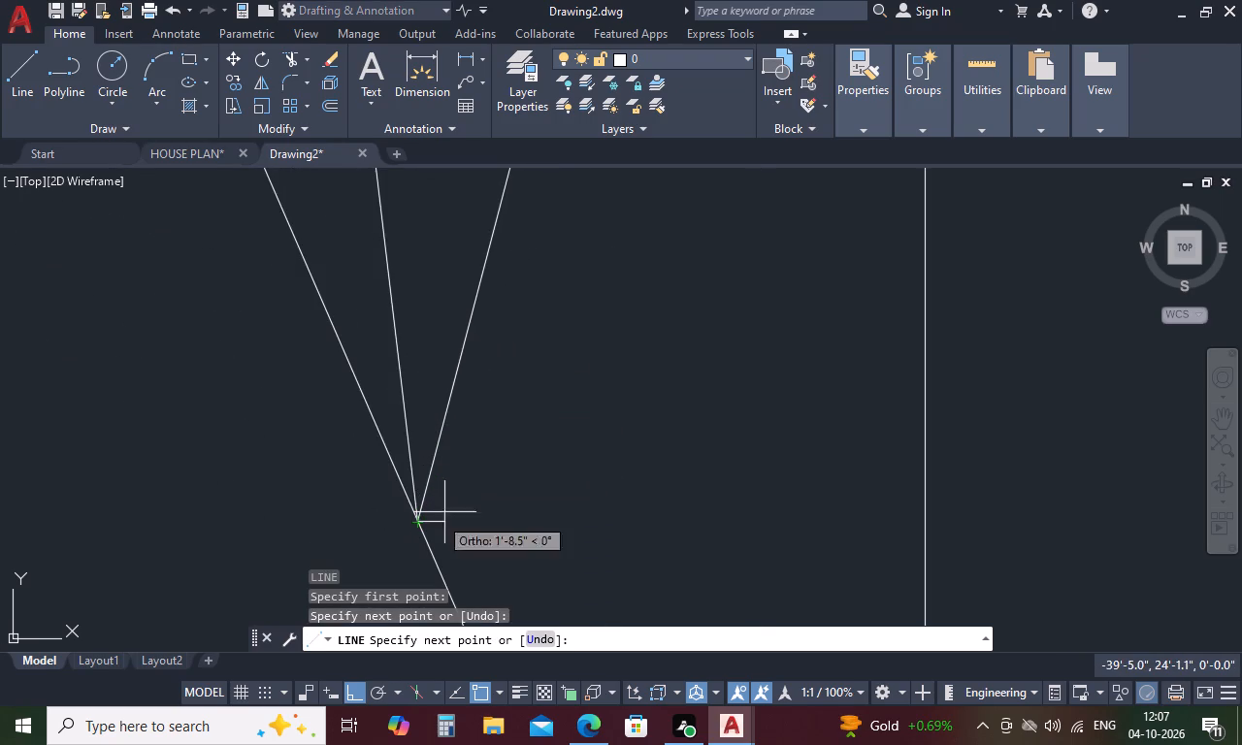
pyautogui.scroll(-4, 511, 505)
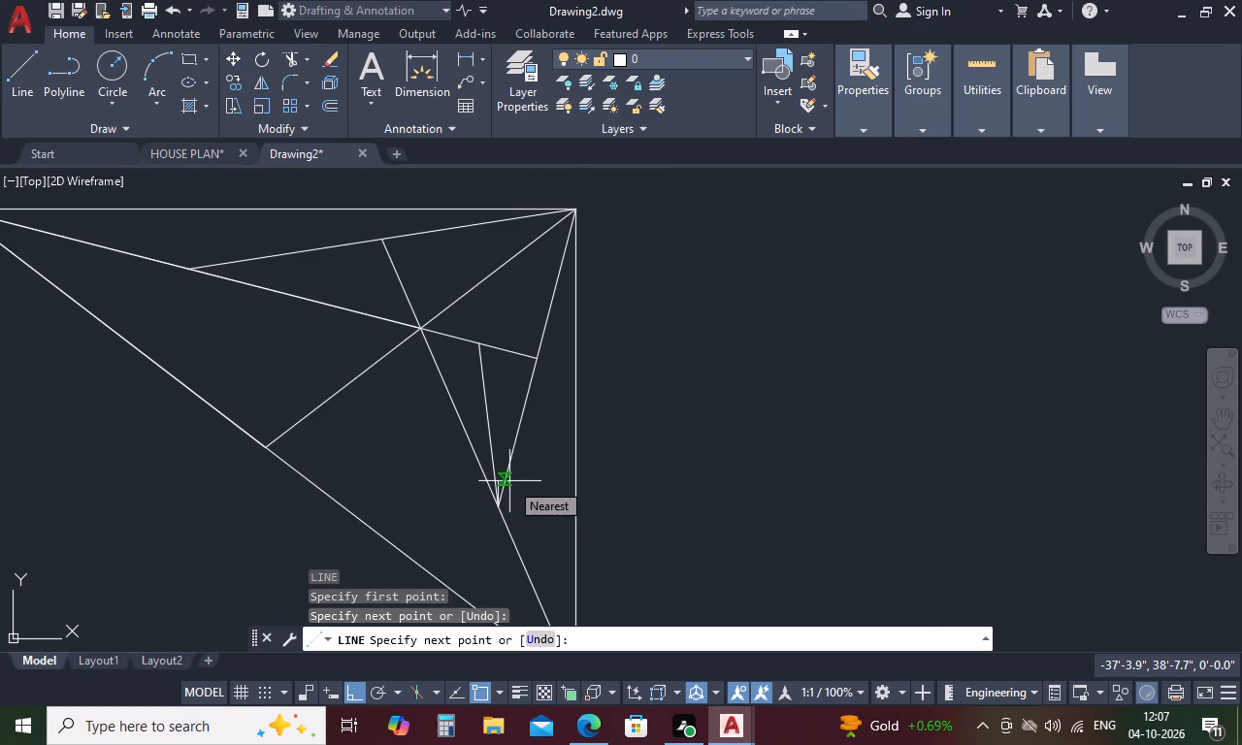
pyautogui.press('space')
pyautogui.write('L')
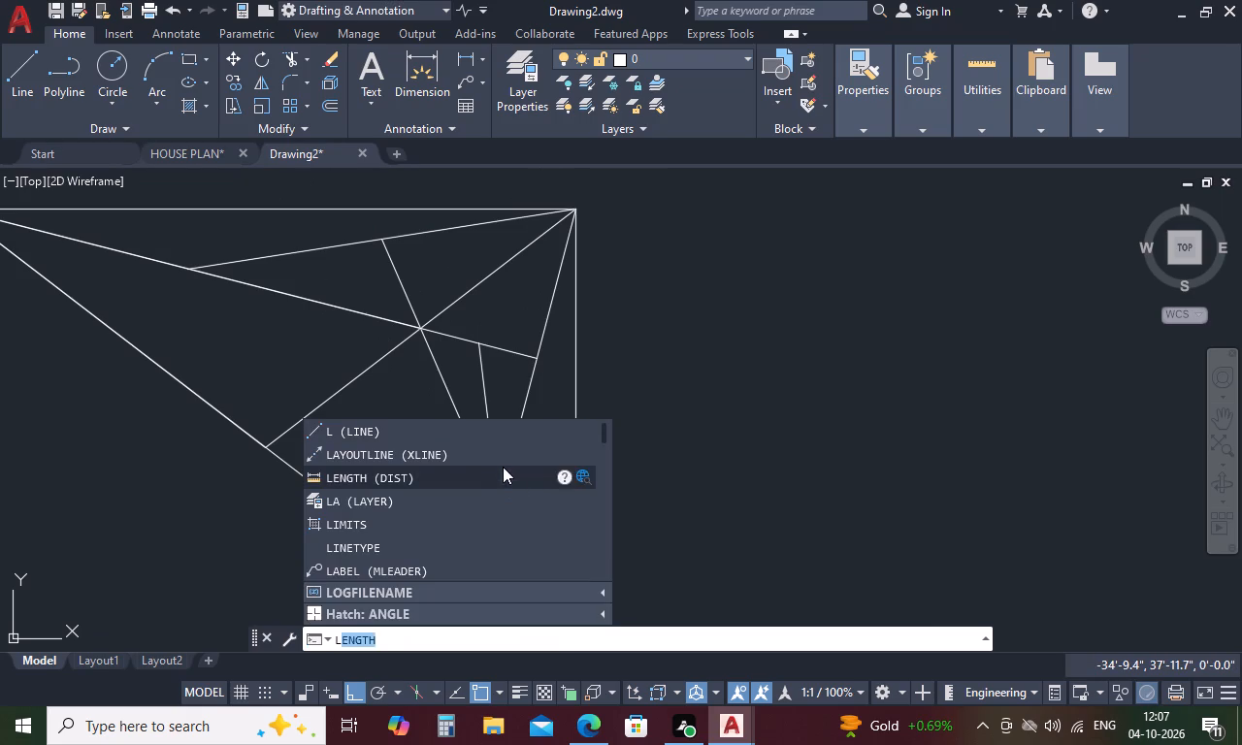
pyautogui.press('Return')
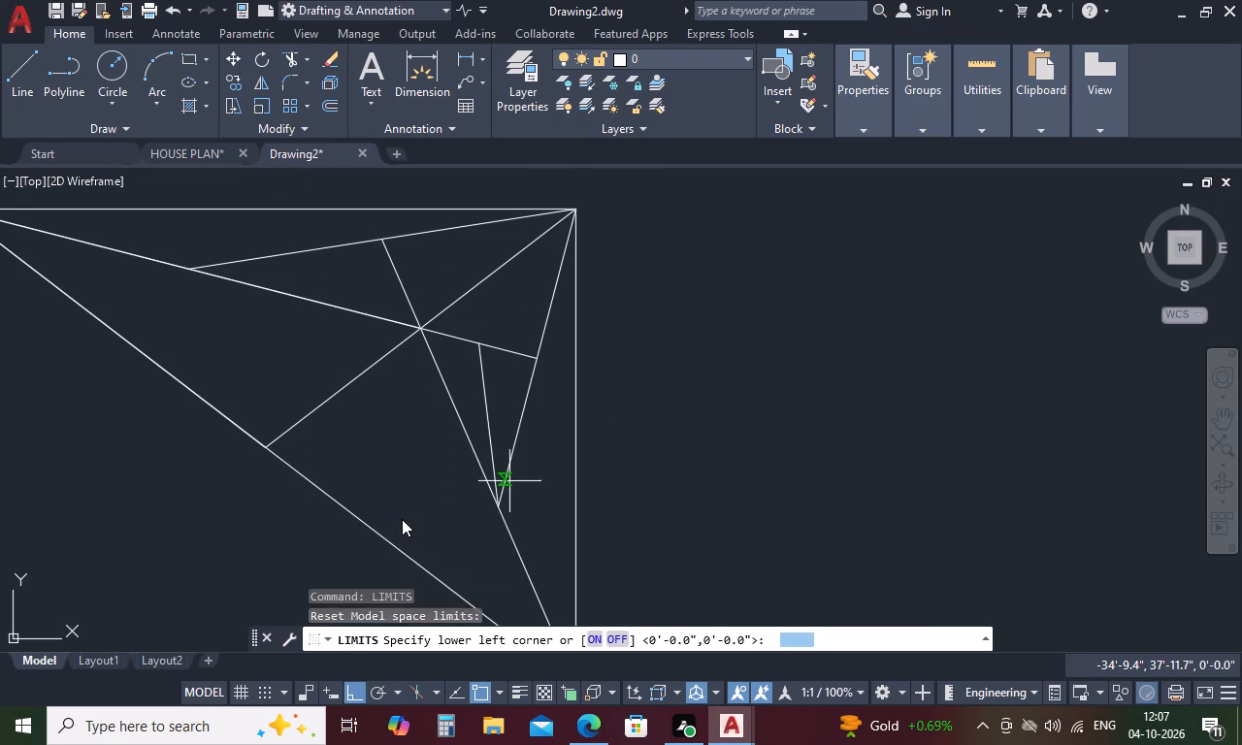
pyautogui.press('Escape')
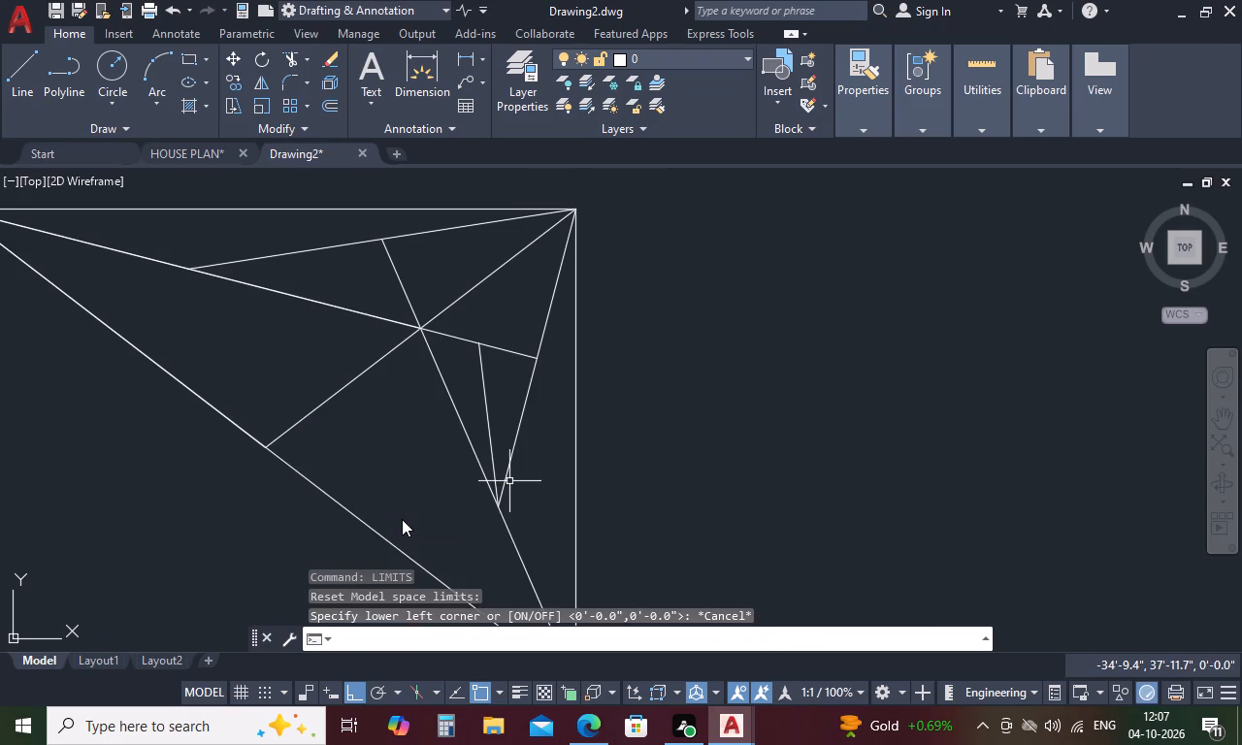
# Draw a line from the midpoint of the newest near-vertical line to the right end of the short segment leading from the junction.
pyautogui.write('L')
pyautogui.press('space')
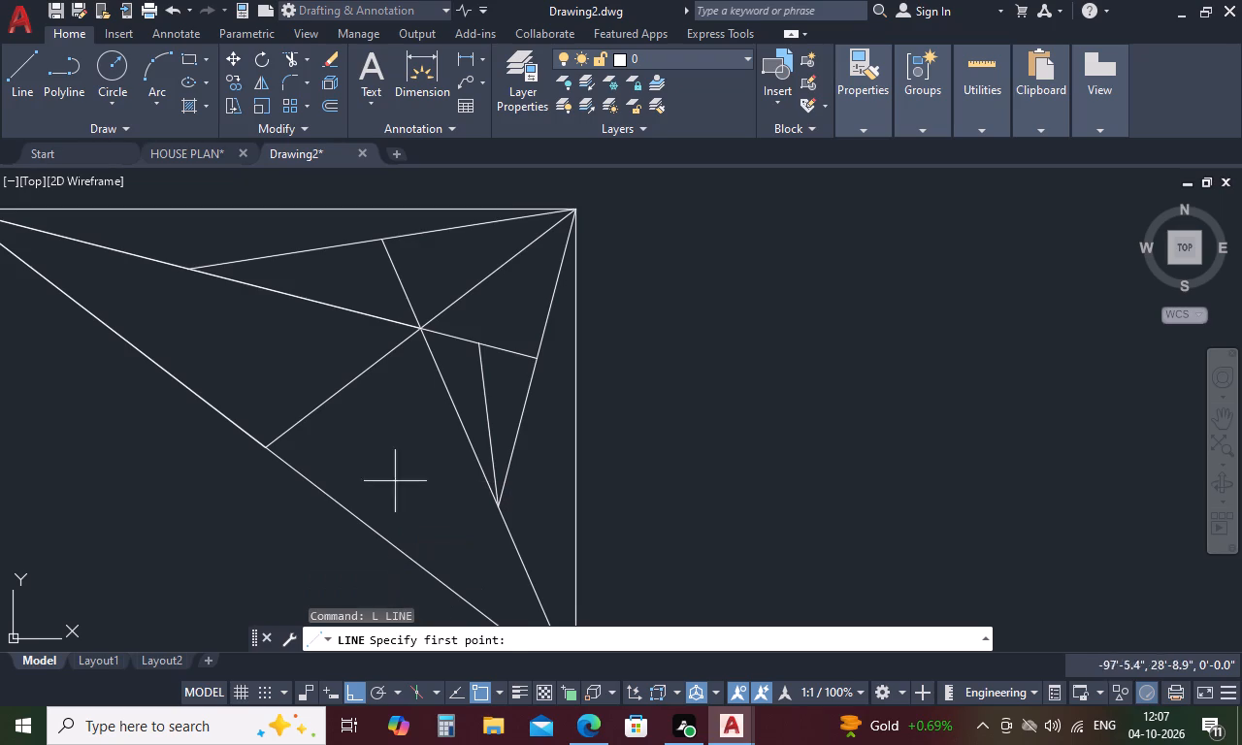
pyautogui.click(489, 423)
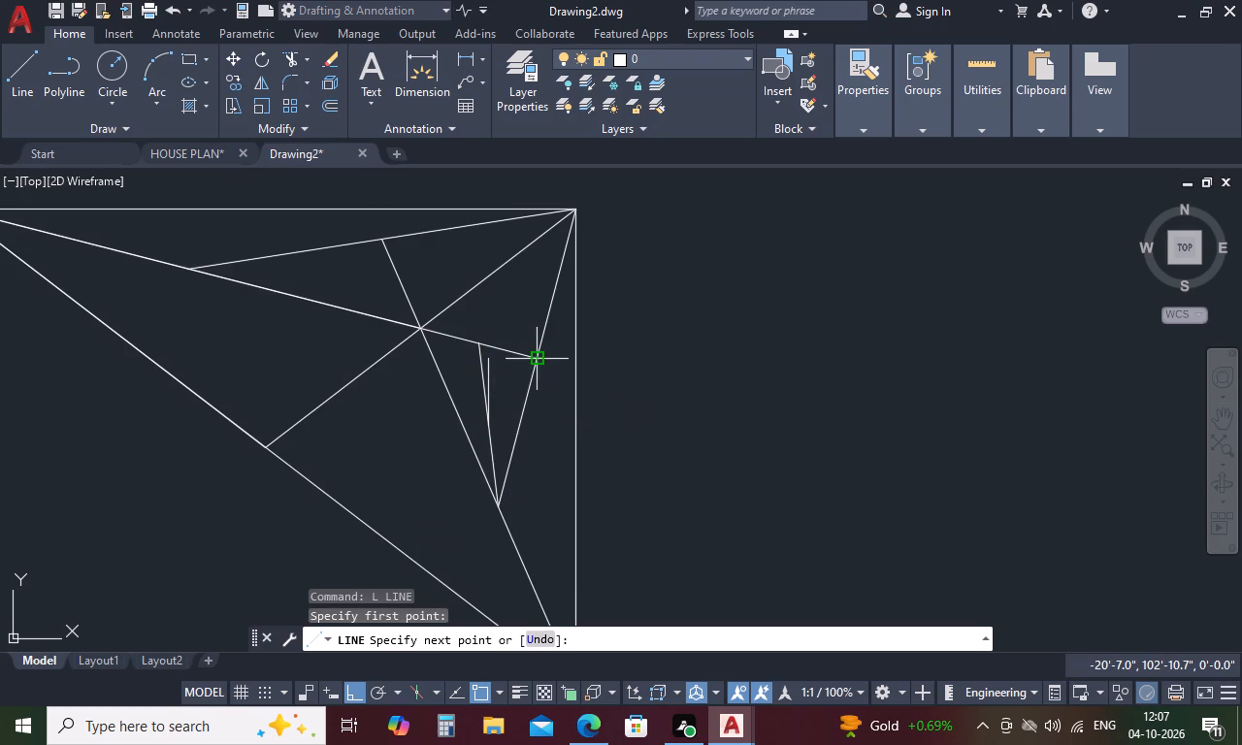
pyautogui.click(538, 364)
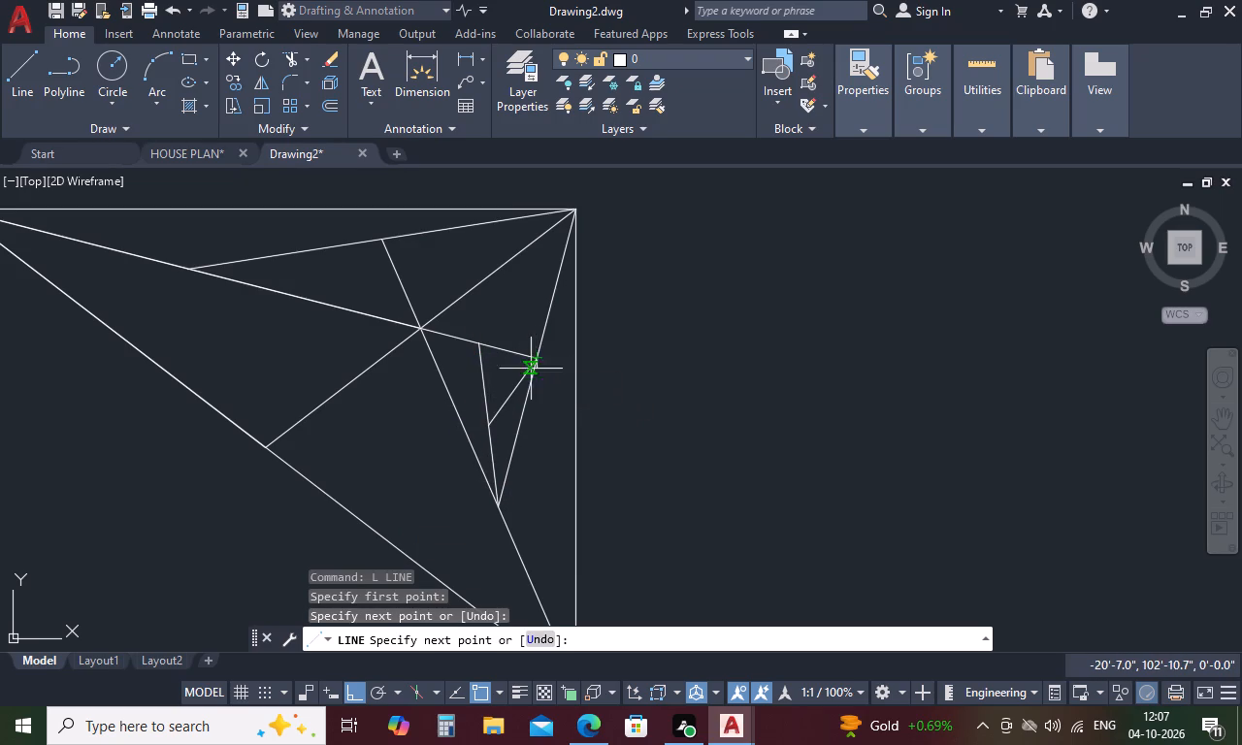
pyautogui.press('space')
# Draw a line from the midpoint of the newest slanted line to the upper end of the near-vertical line.
pyautogui.press('l')
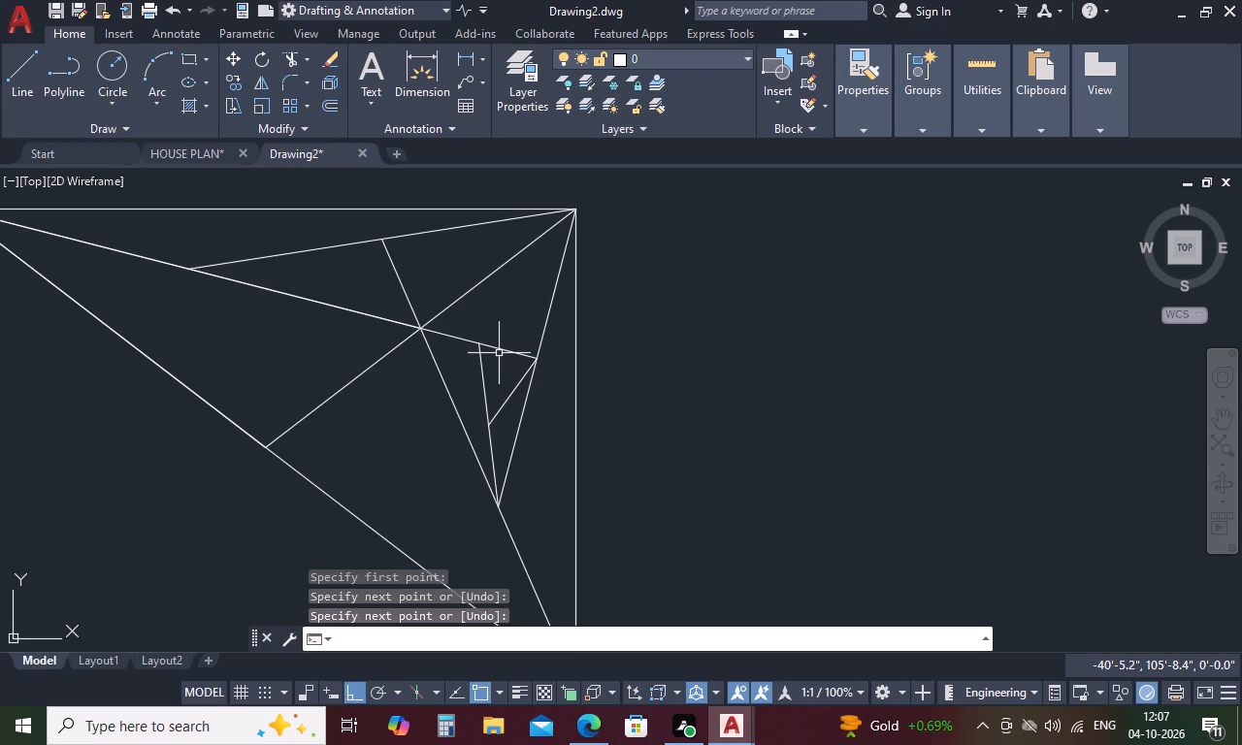
pyautogui.press('Return')
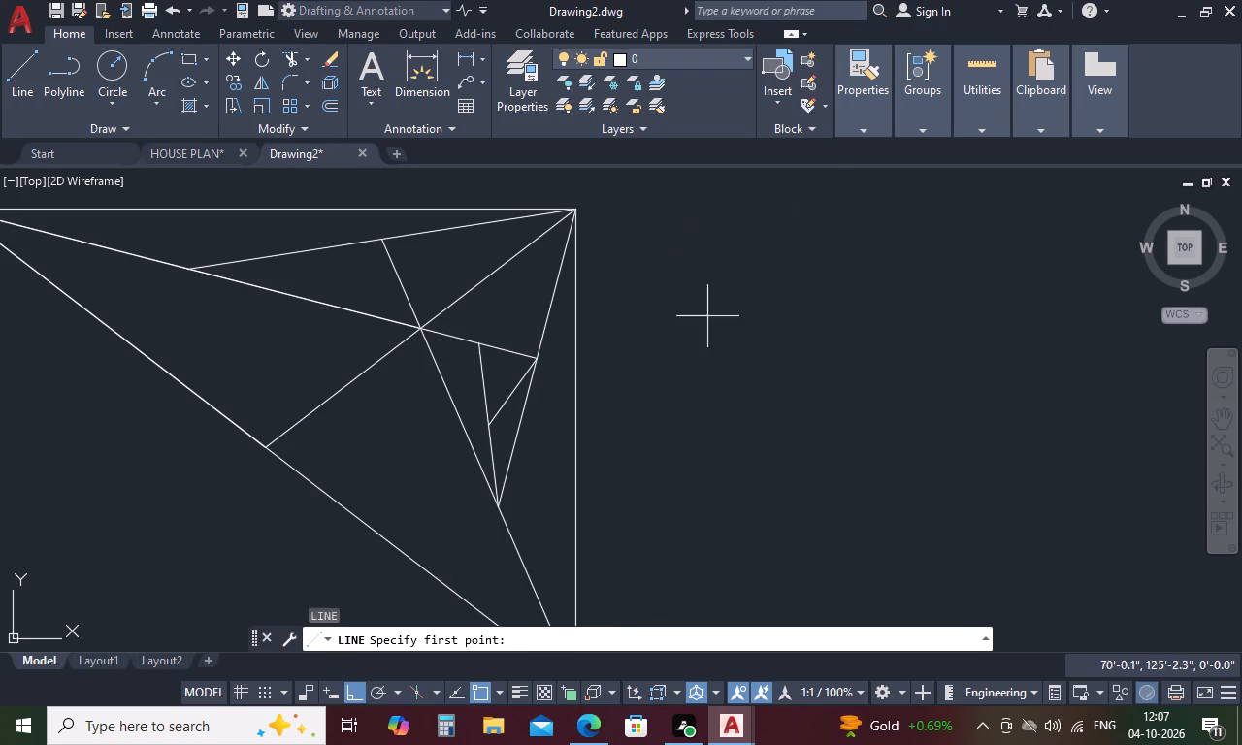
pyautogui.scroll(2, 520, 378)
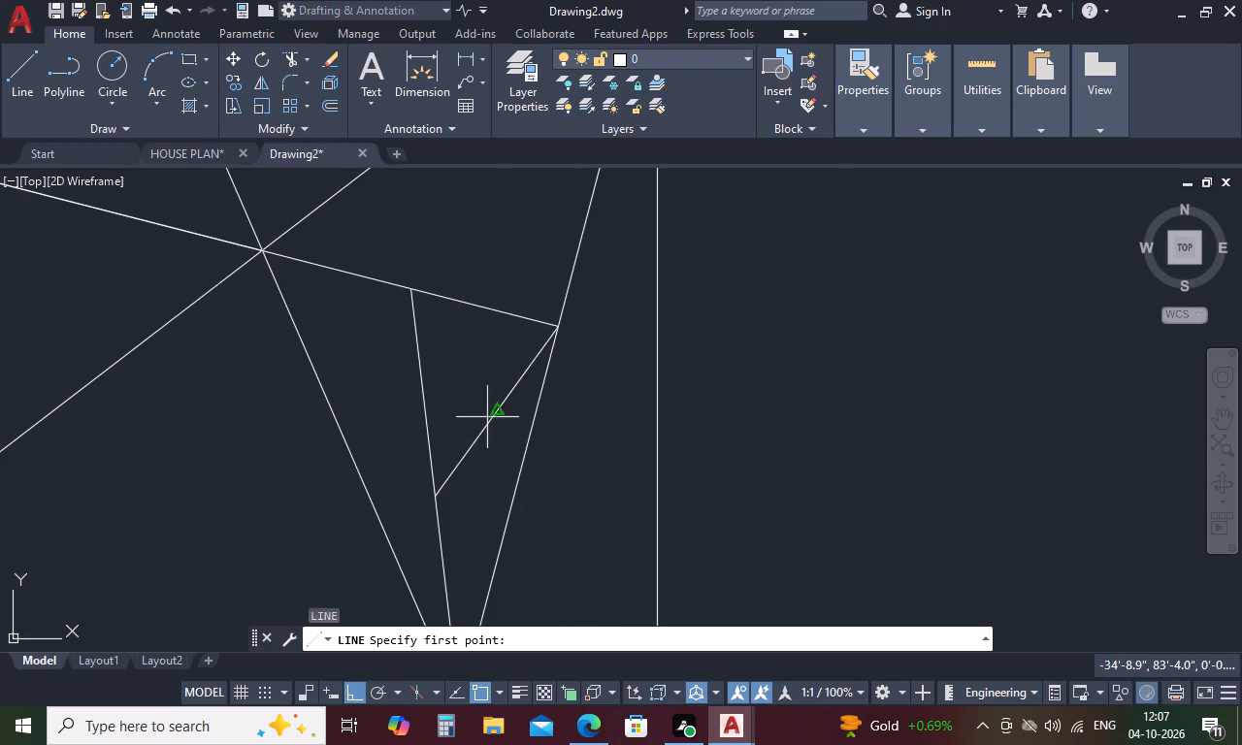
pyautogui.click(499, 412)
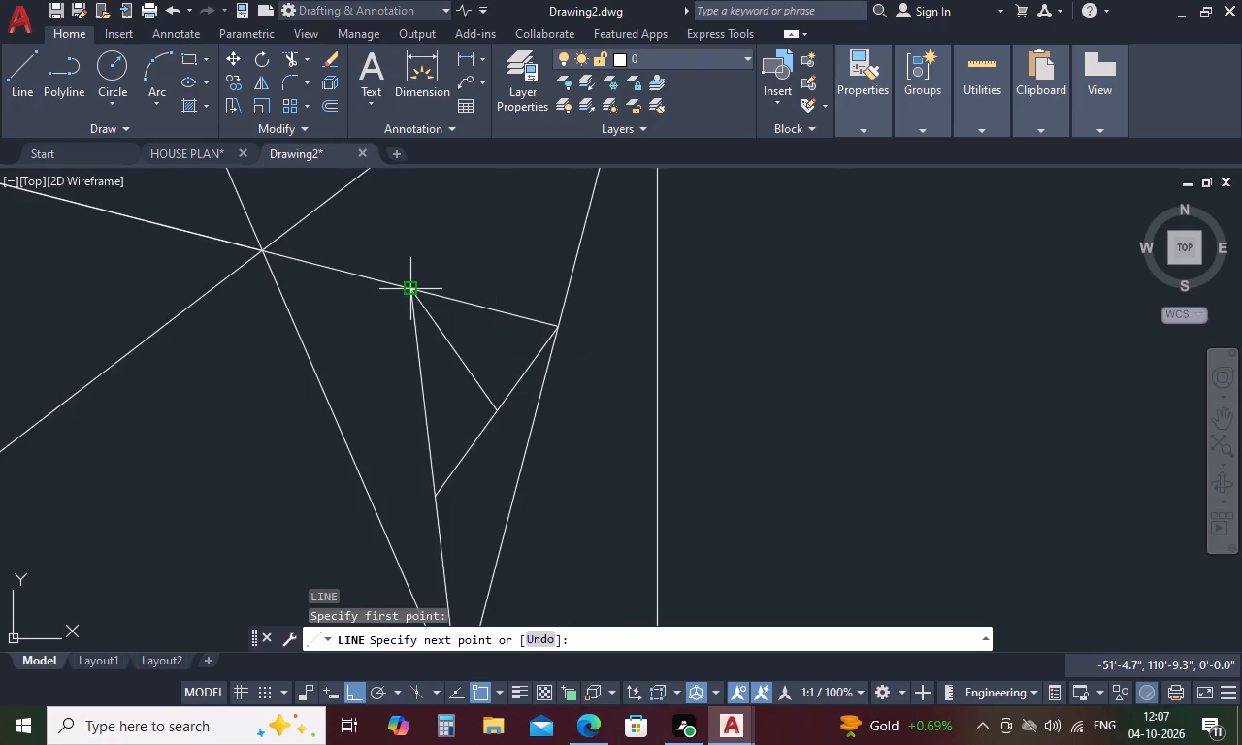
pyautogui.click(408, 287)
pyautogui.press('space')
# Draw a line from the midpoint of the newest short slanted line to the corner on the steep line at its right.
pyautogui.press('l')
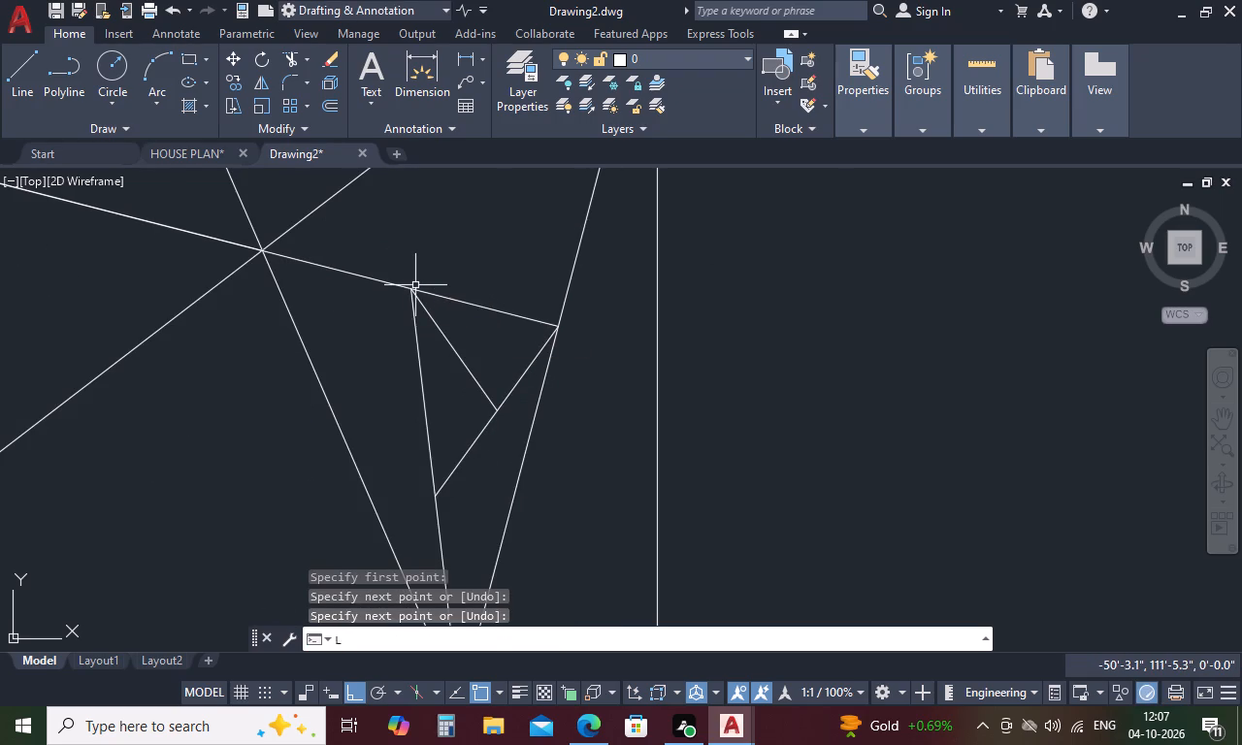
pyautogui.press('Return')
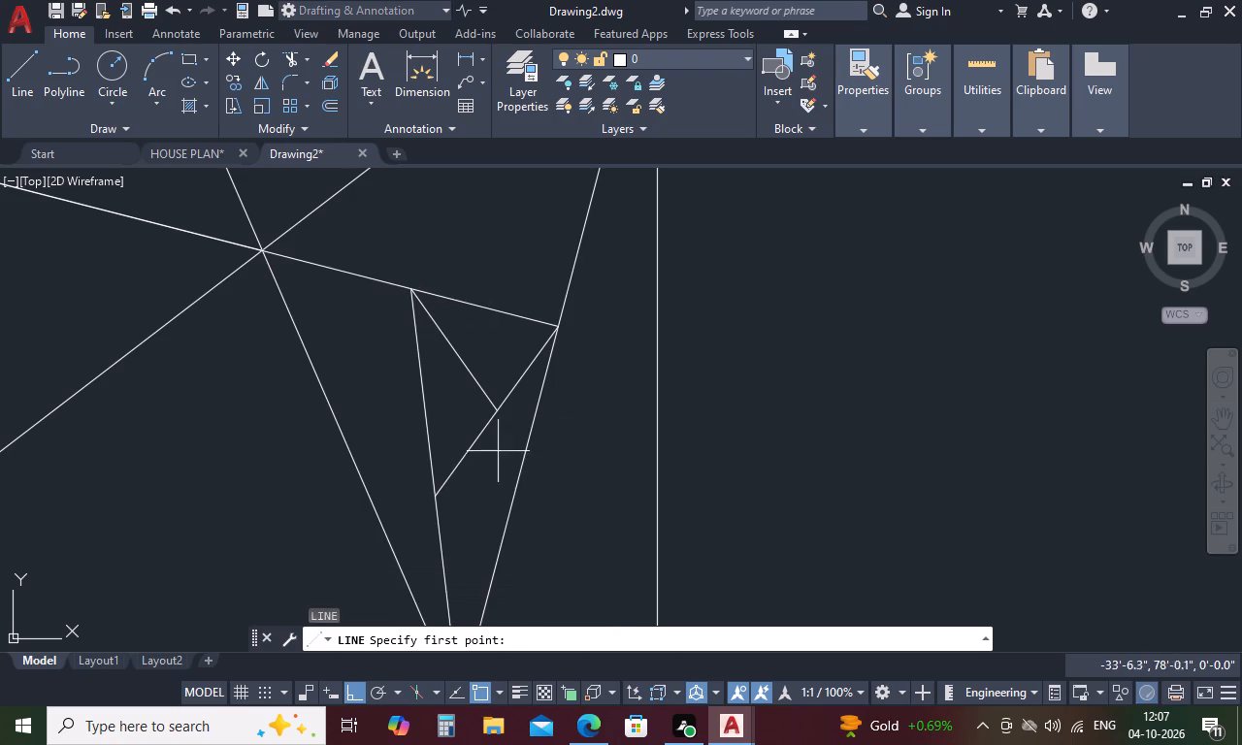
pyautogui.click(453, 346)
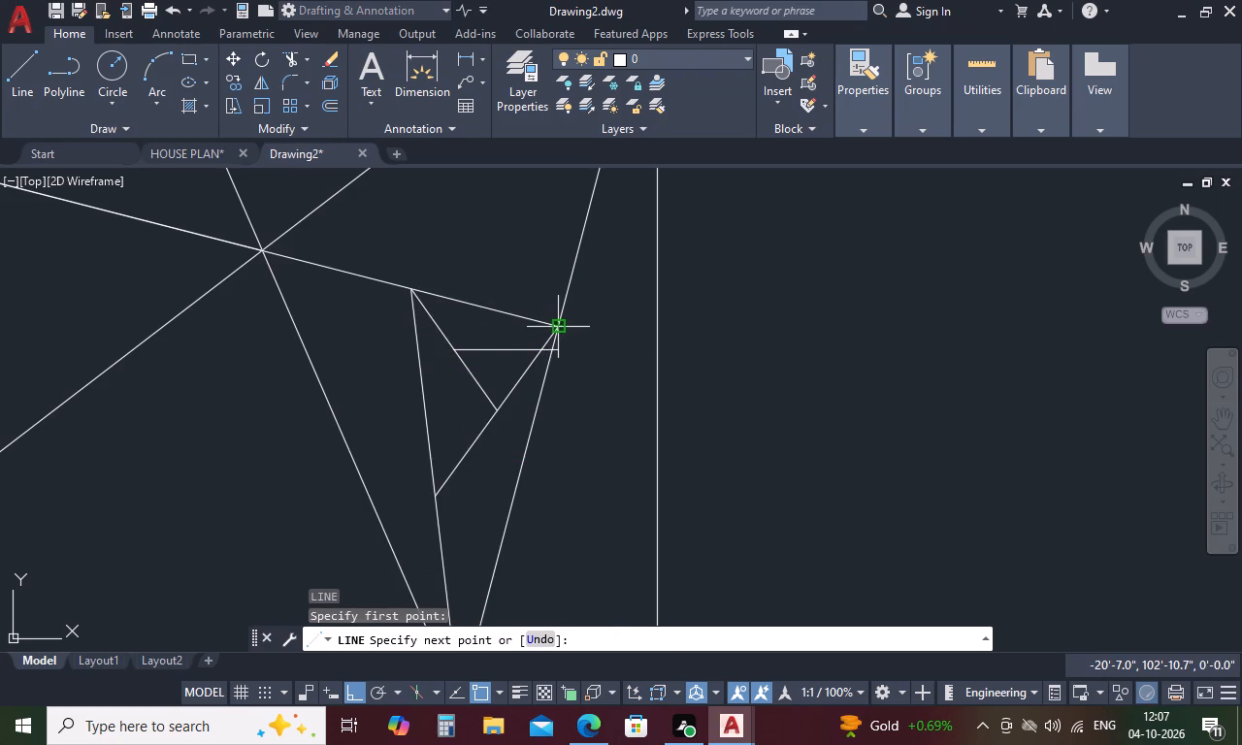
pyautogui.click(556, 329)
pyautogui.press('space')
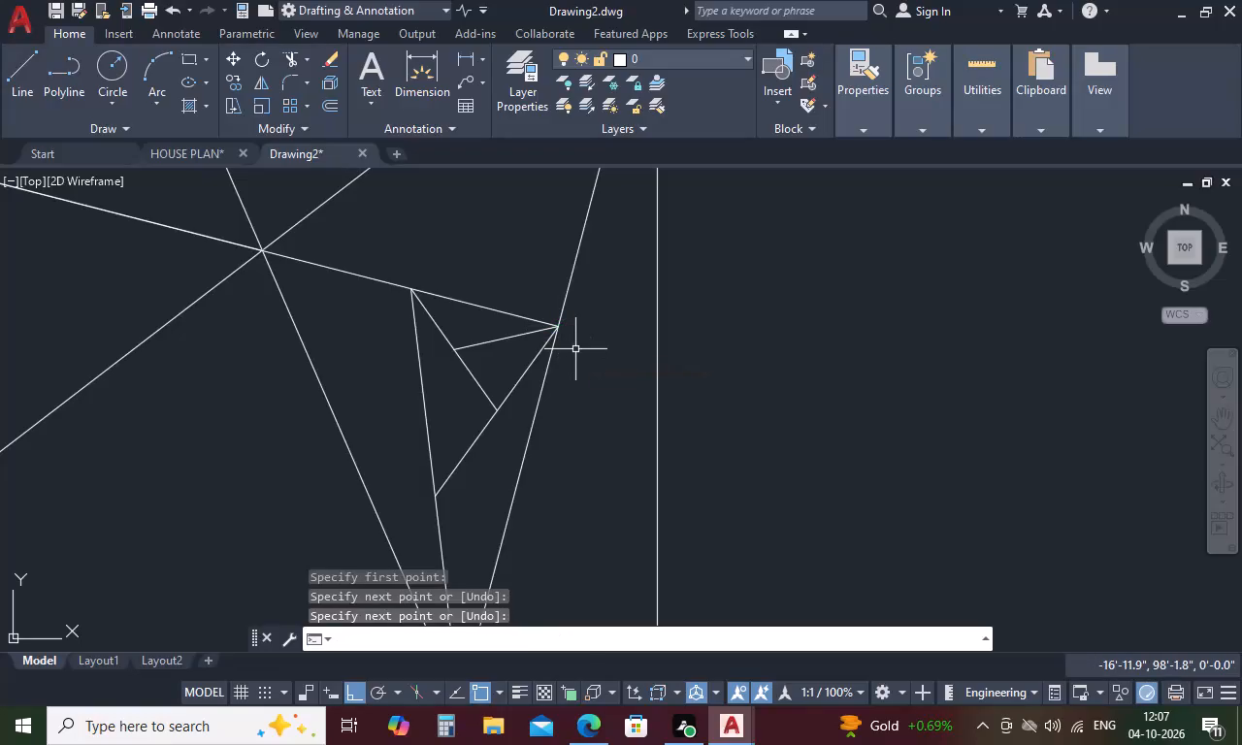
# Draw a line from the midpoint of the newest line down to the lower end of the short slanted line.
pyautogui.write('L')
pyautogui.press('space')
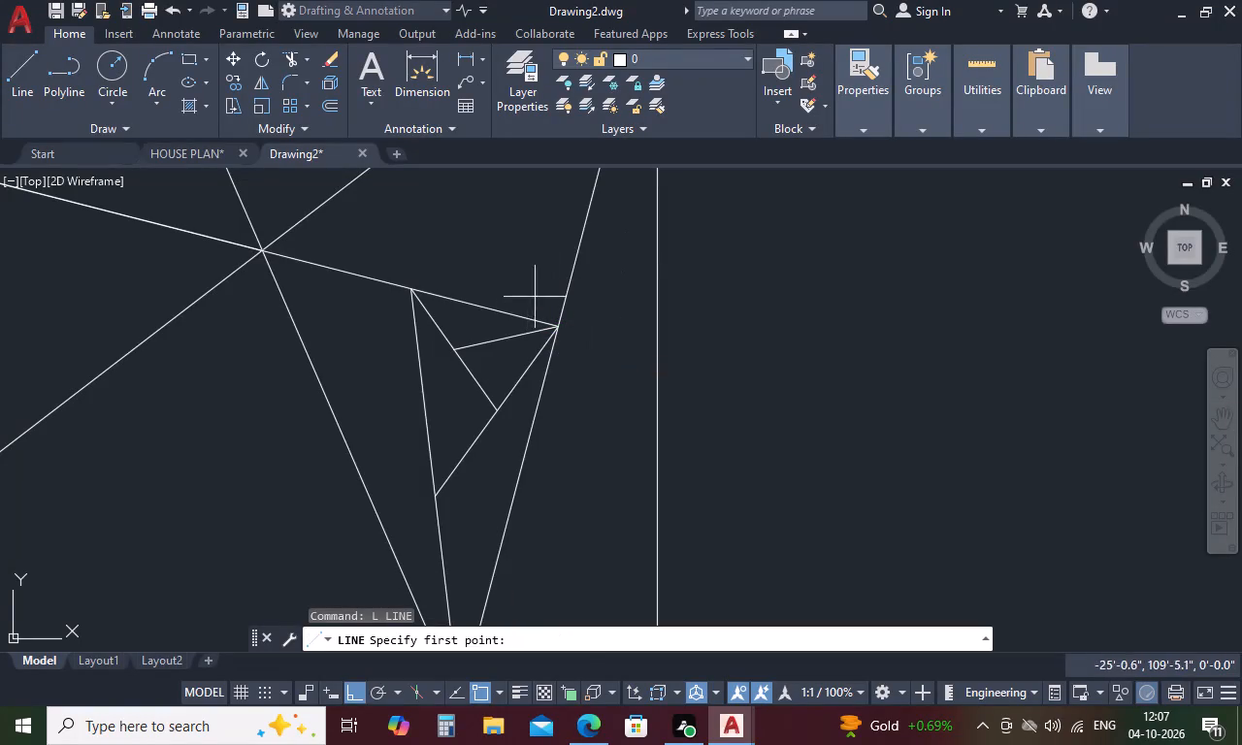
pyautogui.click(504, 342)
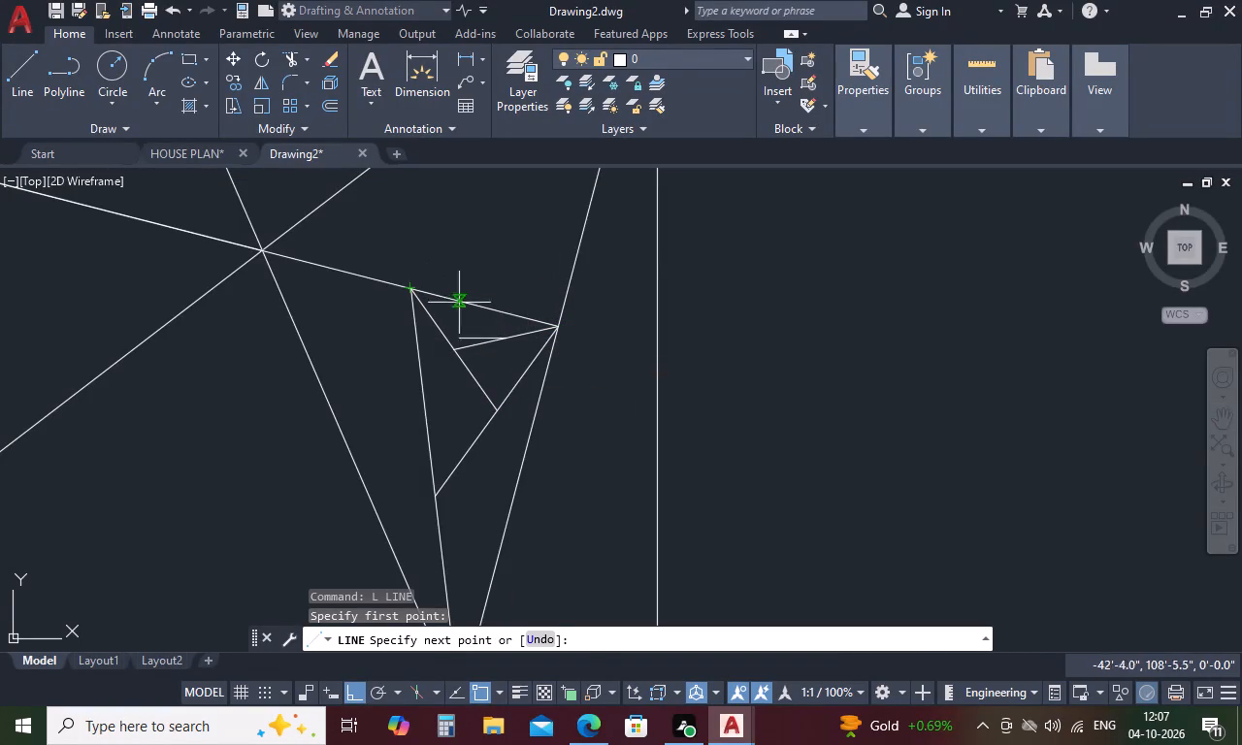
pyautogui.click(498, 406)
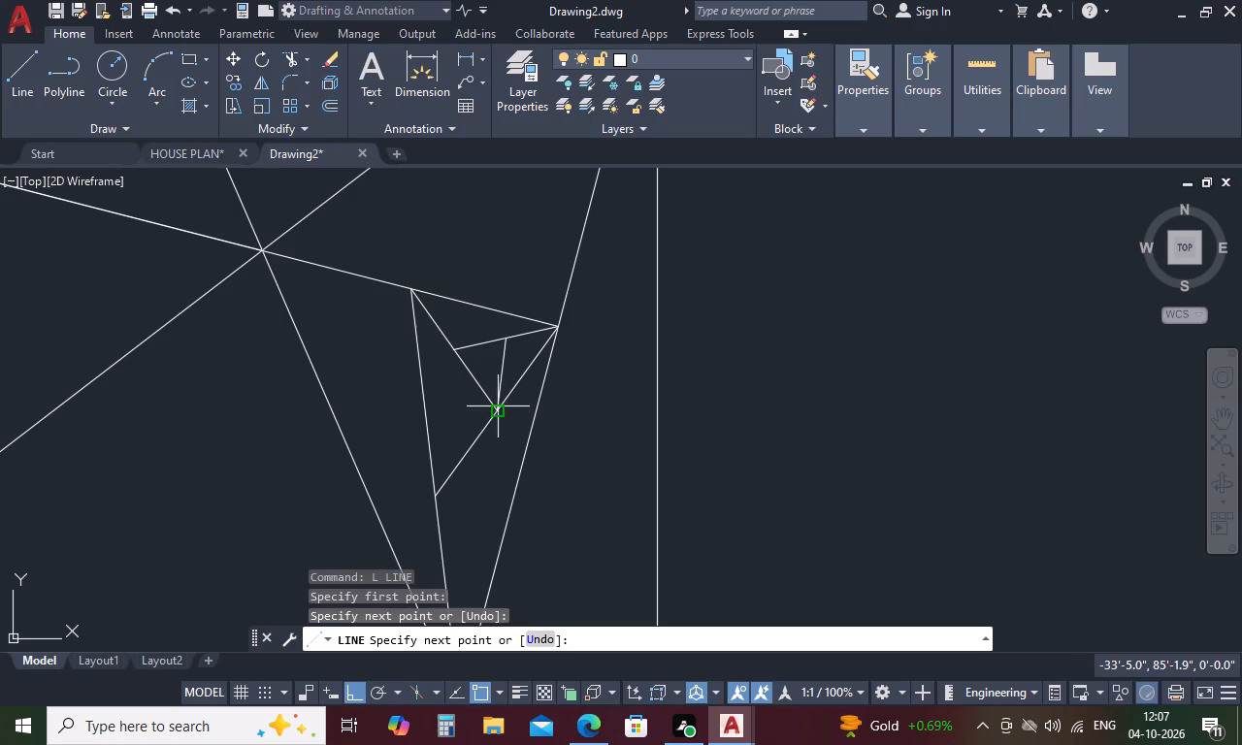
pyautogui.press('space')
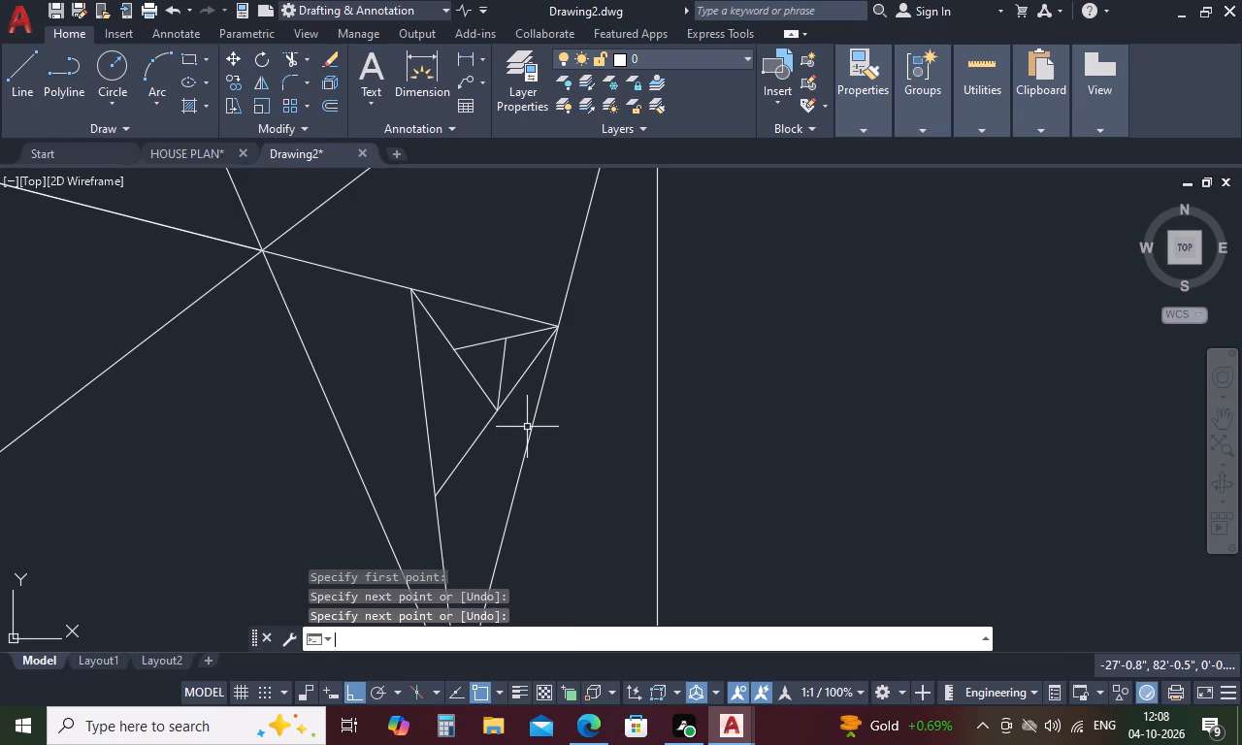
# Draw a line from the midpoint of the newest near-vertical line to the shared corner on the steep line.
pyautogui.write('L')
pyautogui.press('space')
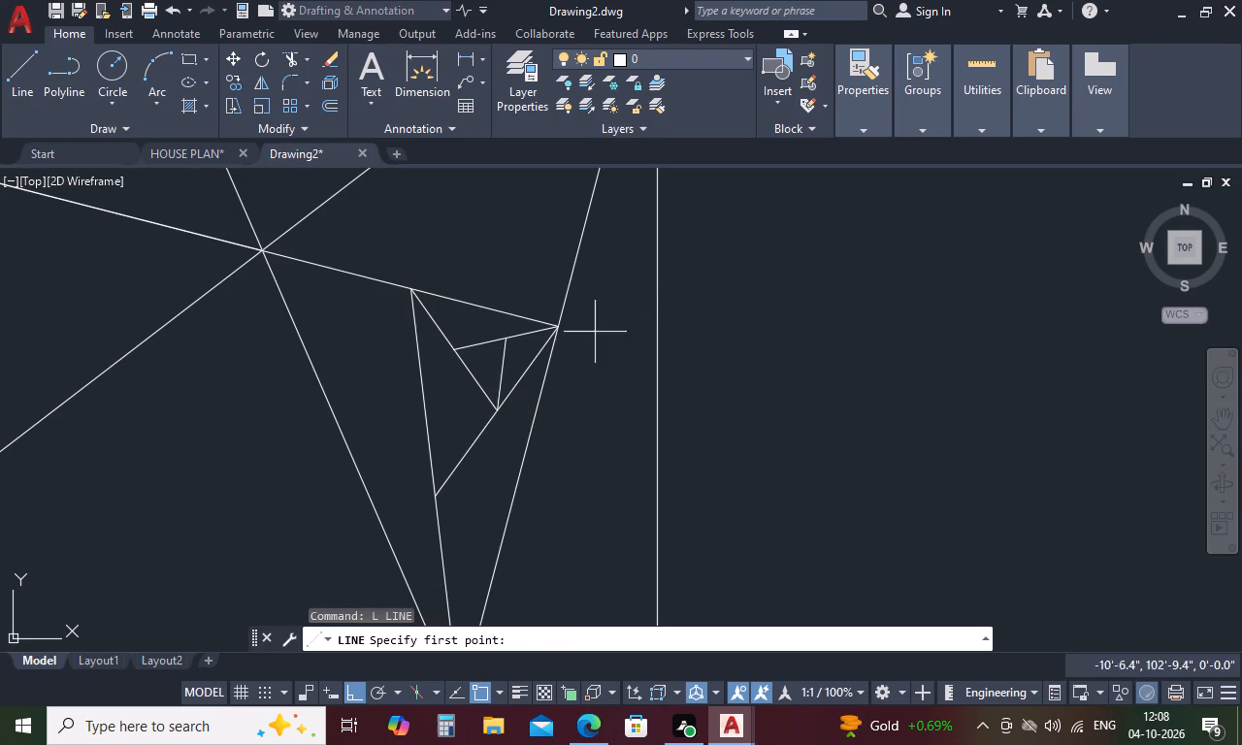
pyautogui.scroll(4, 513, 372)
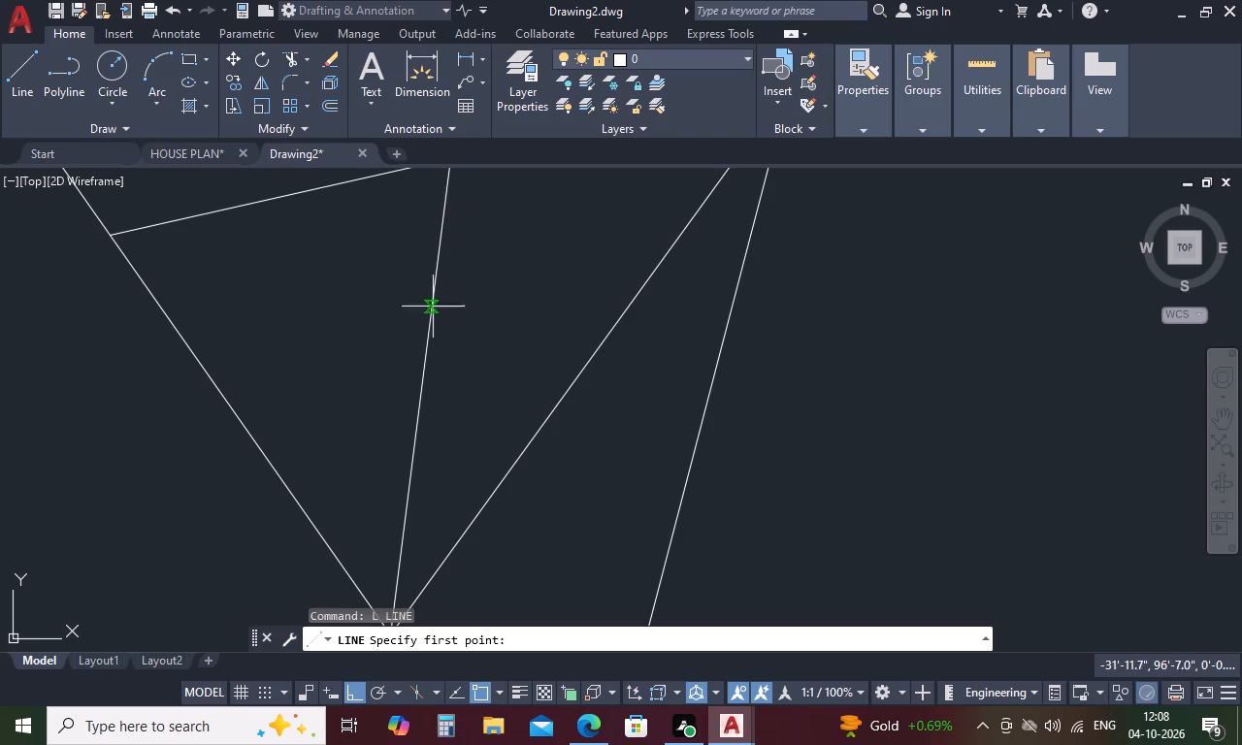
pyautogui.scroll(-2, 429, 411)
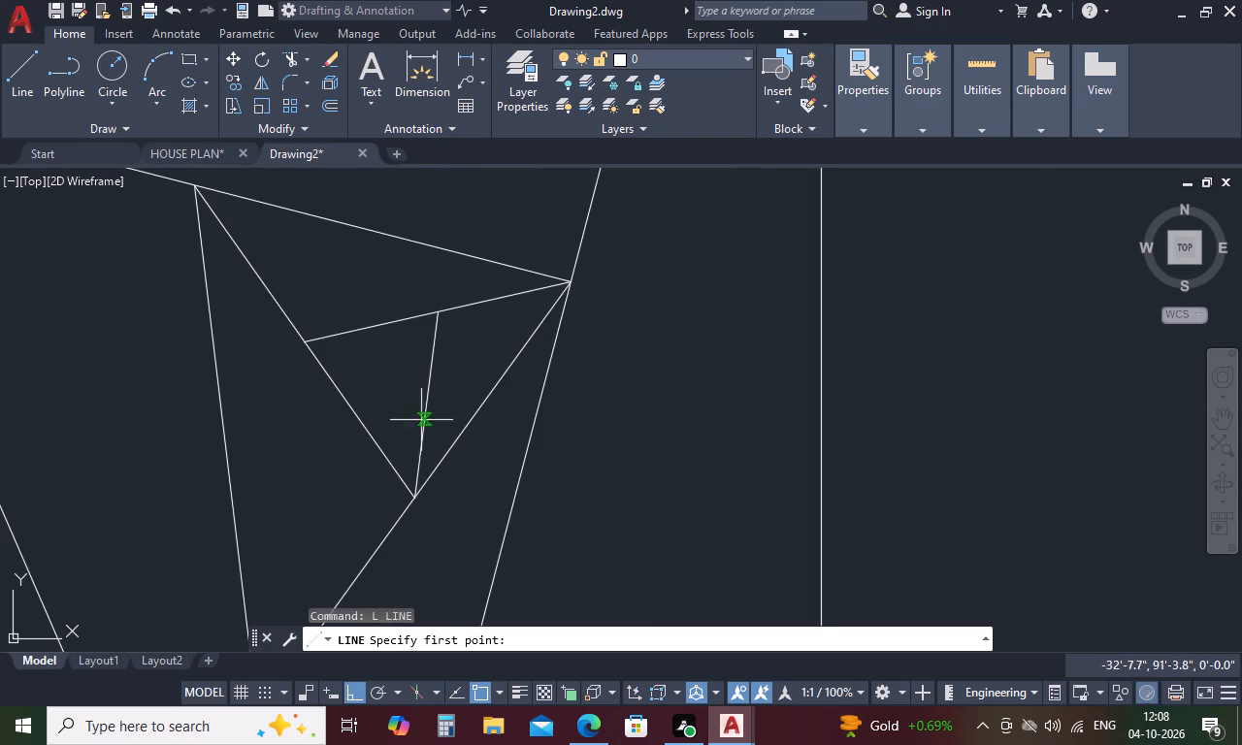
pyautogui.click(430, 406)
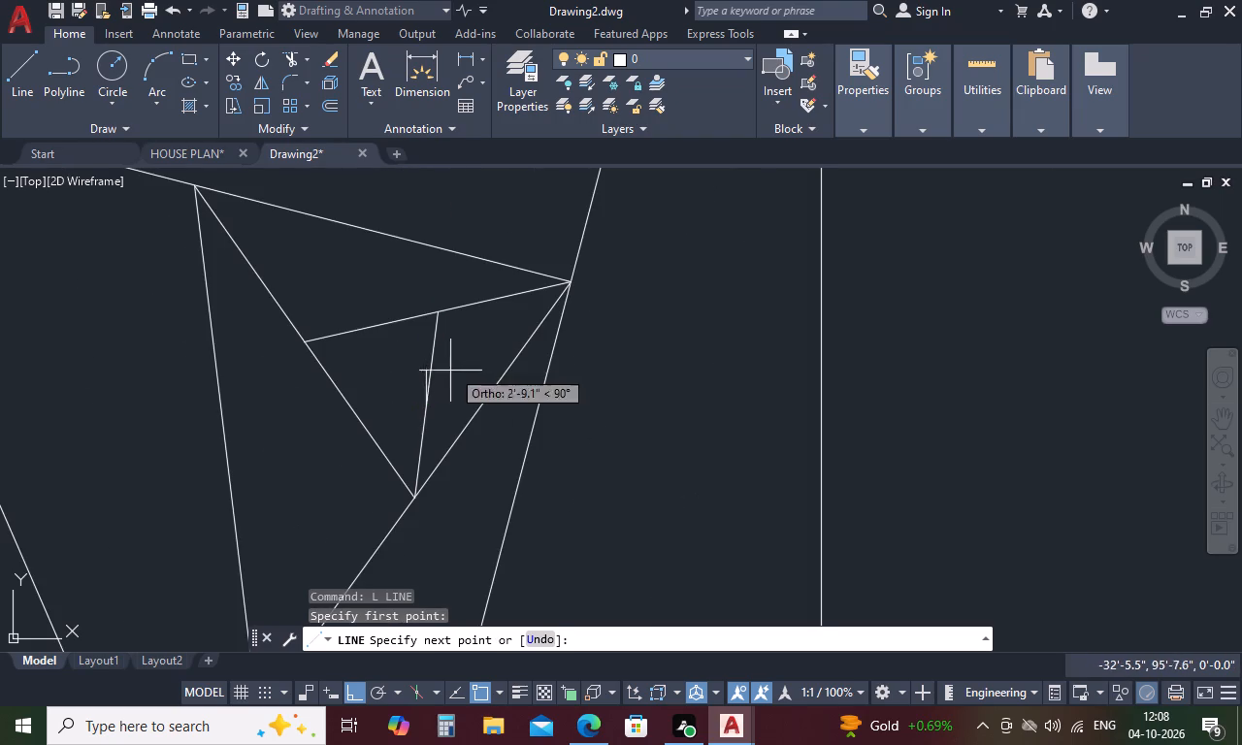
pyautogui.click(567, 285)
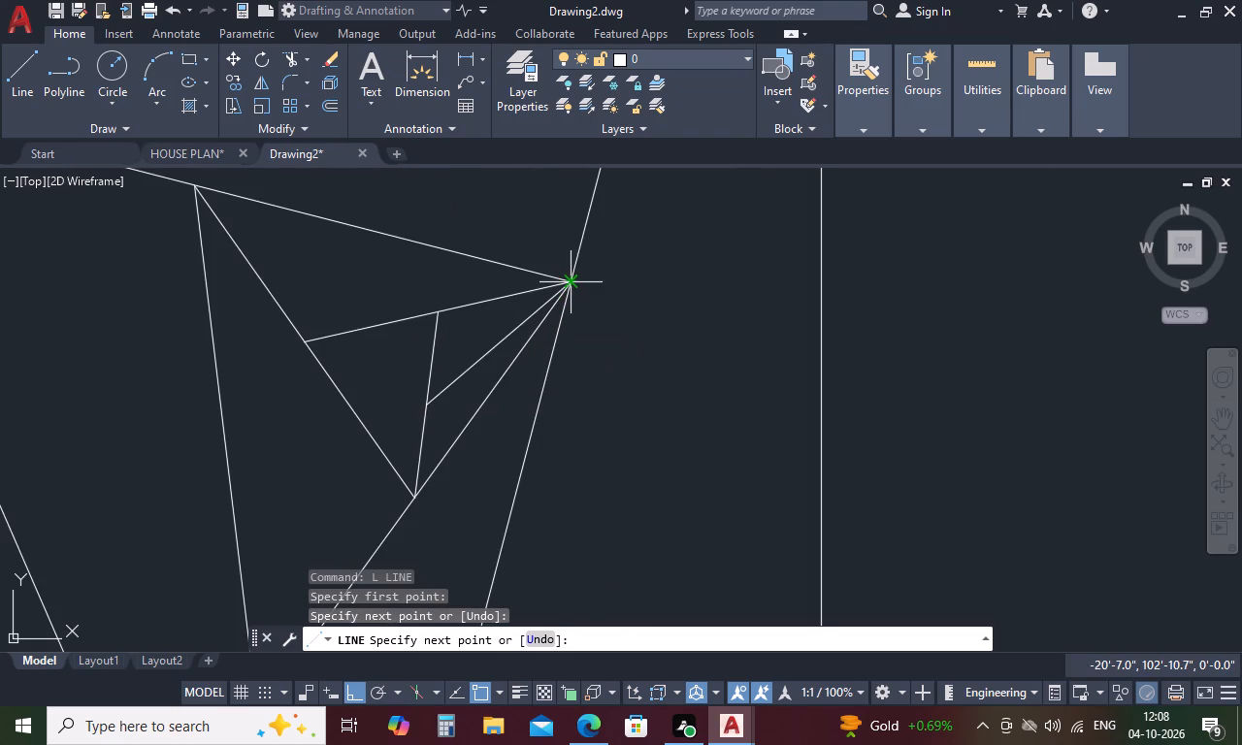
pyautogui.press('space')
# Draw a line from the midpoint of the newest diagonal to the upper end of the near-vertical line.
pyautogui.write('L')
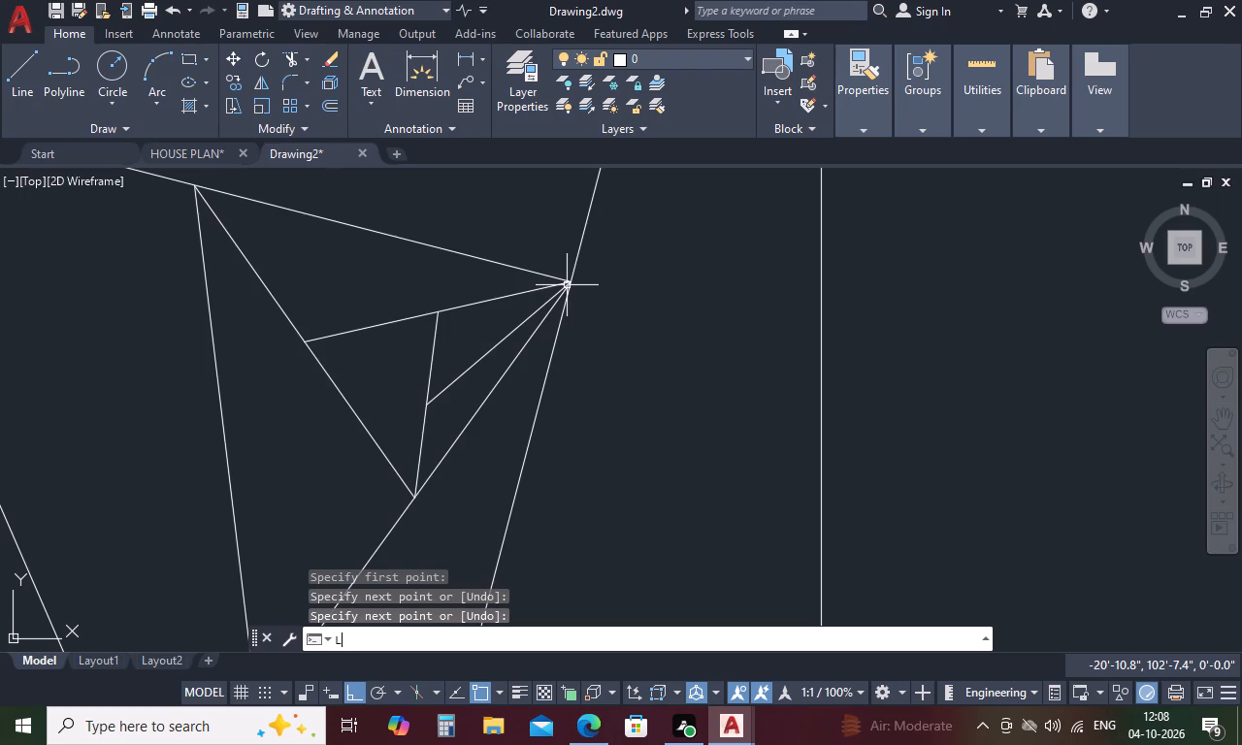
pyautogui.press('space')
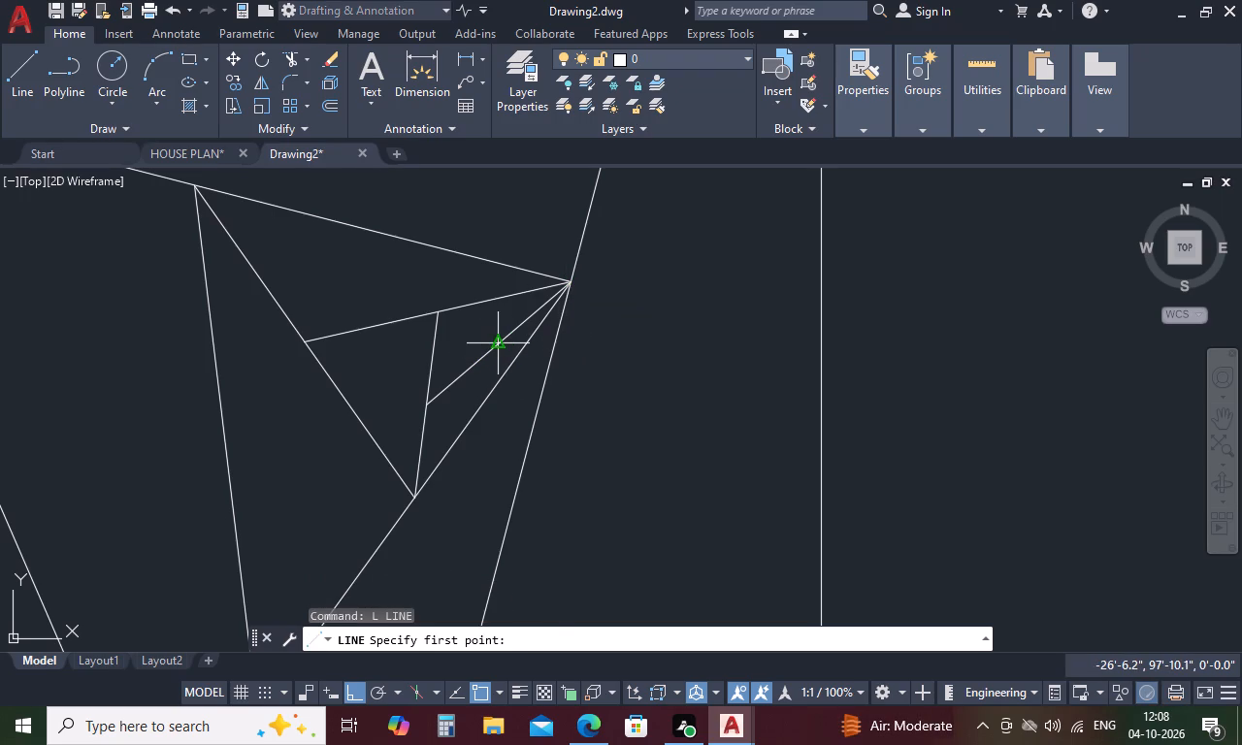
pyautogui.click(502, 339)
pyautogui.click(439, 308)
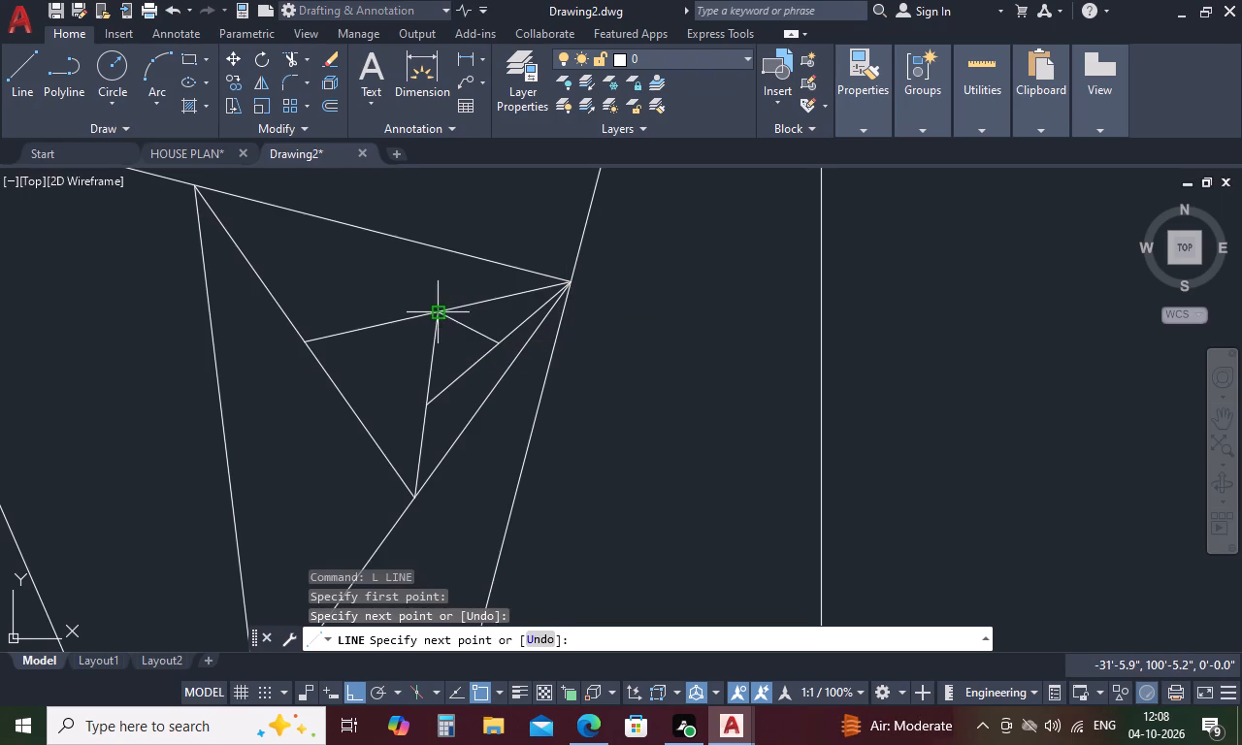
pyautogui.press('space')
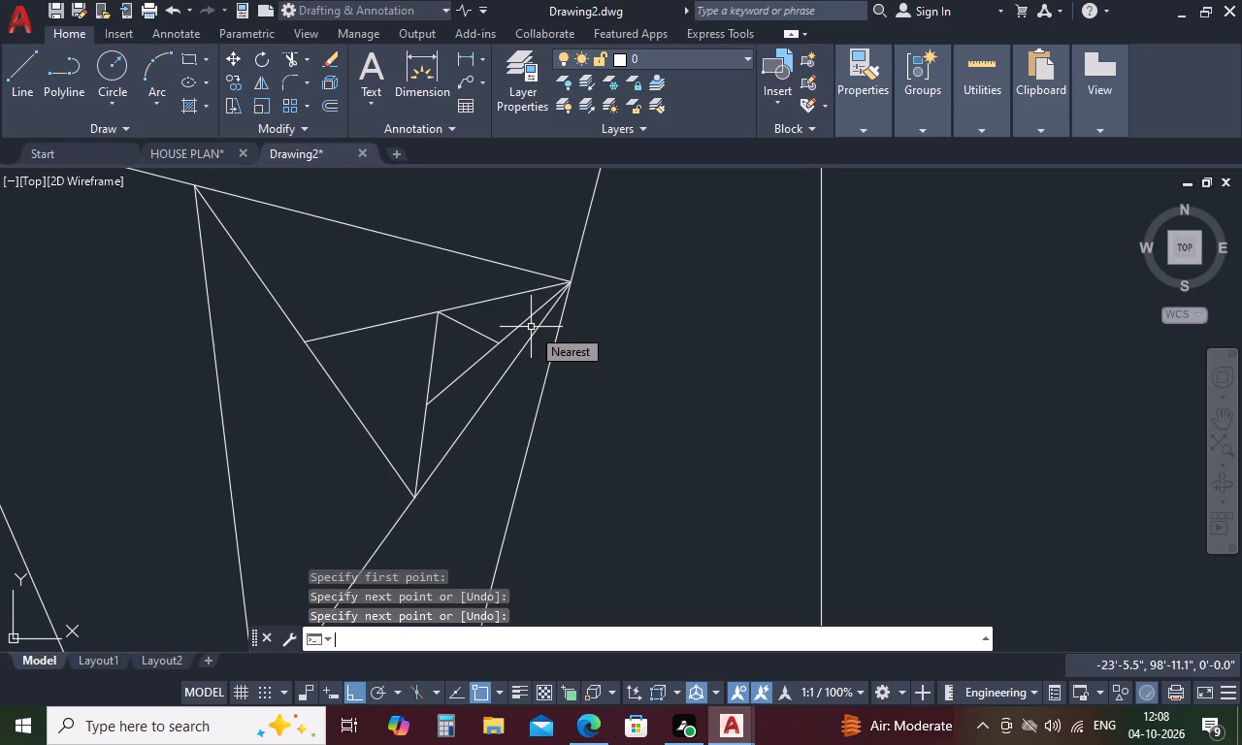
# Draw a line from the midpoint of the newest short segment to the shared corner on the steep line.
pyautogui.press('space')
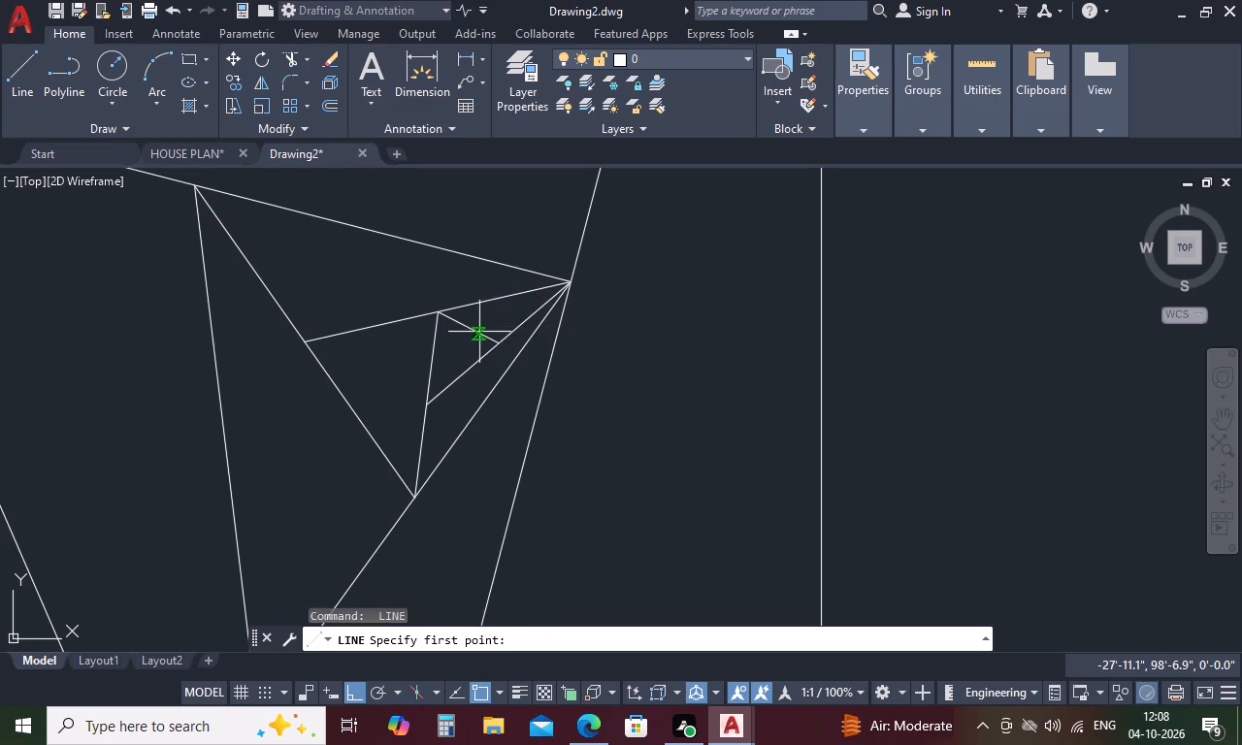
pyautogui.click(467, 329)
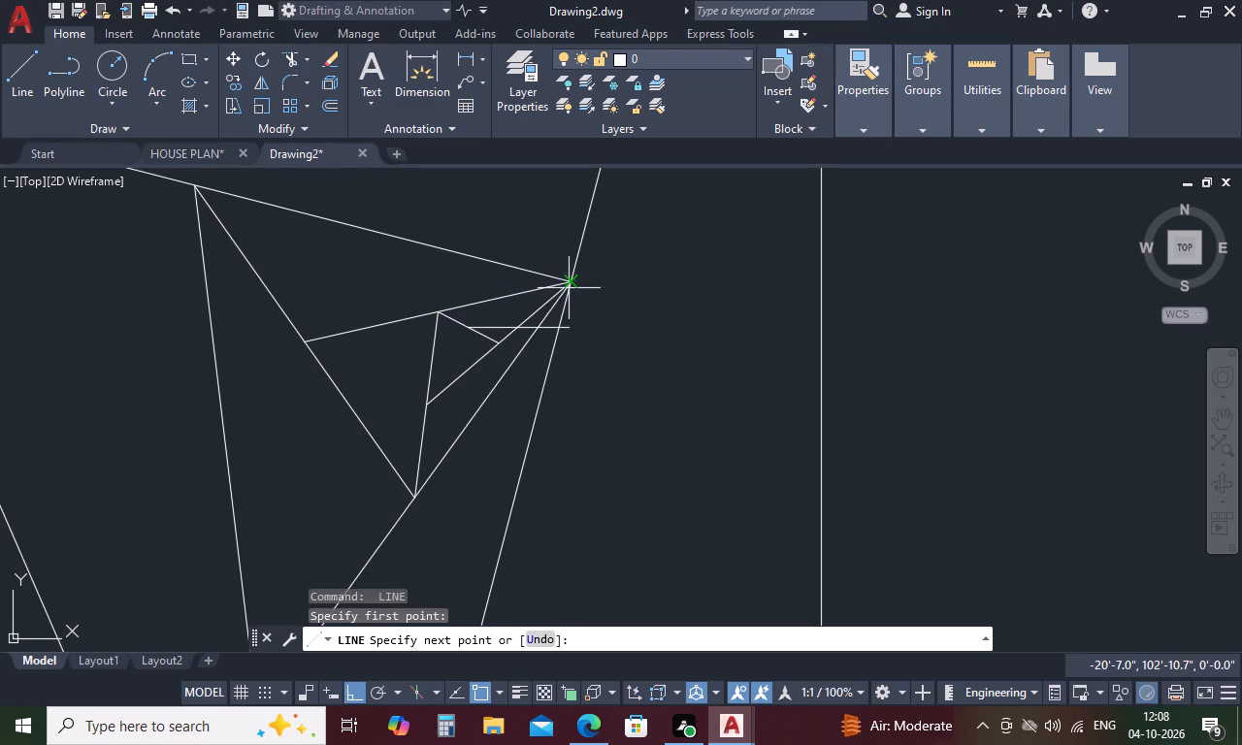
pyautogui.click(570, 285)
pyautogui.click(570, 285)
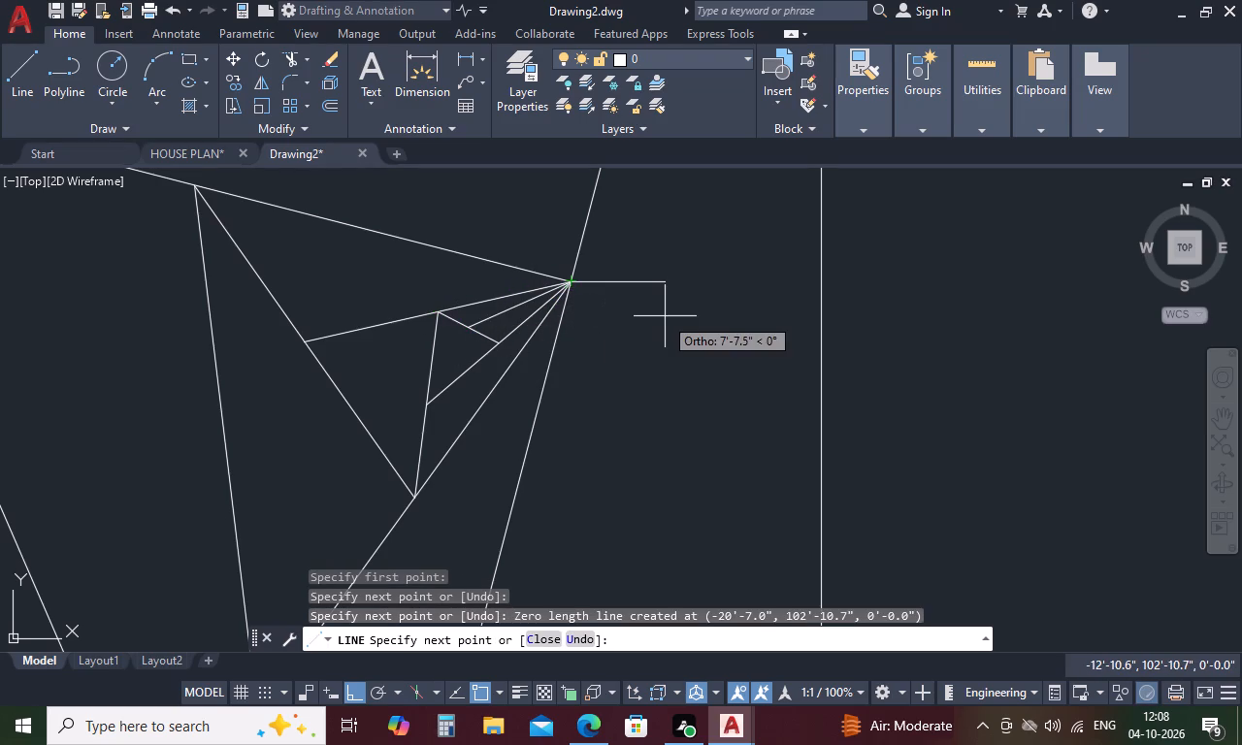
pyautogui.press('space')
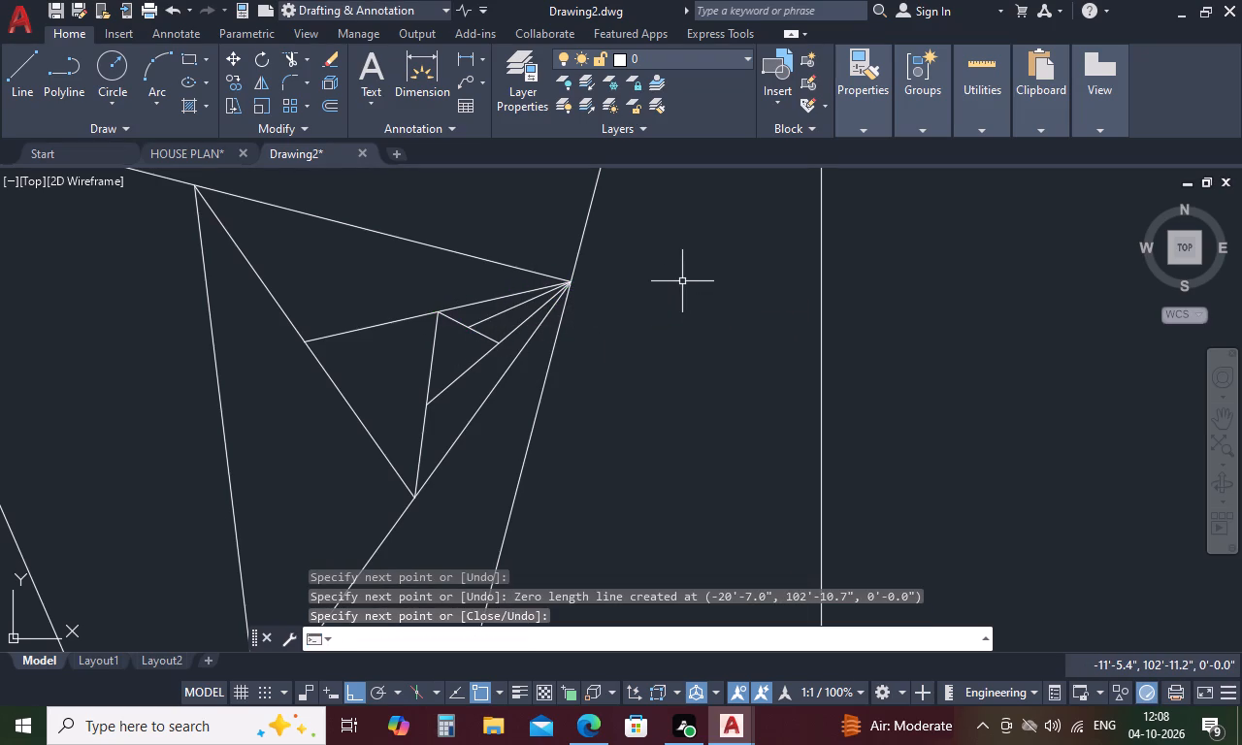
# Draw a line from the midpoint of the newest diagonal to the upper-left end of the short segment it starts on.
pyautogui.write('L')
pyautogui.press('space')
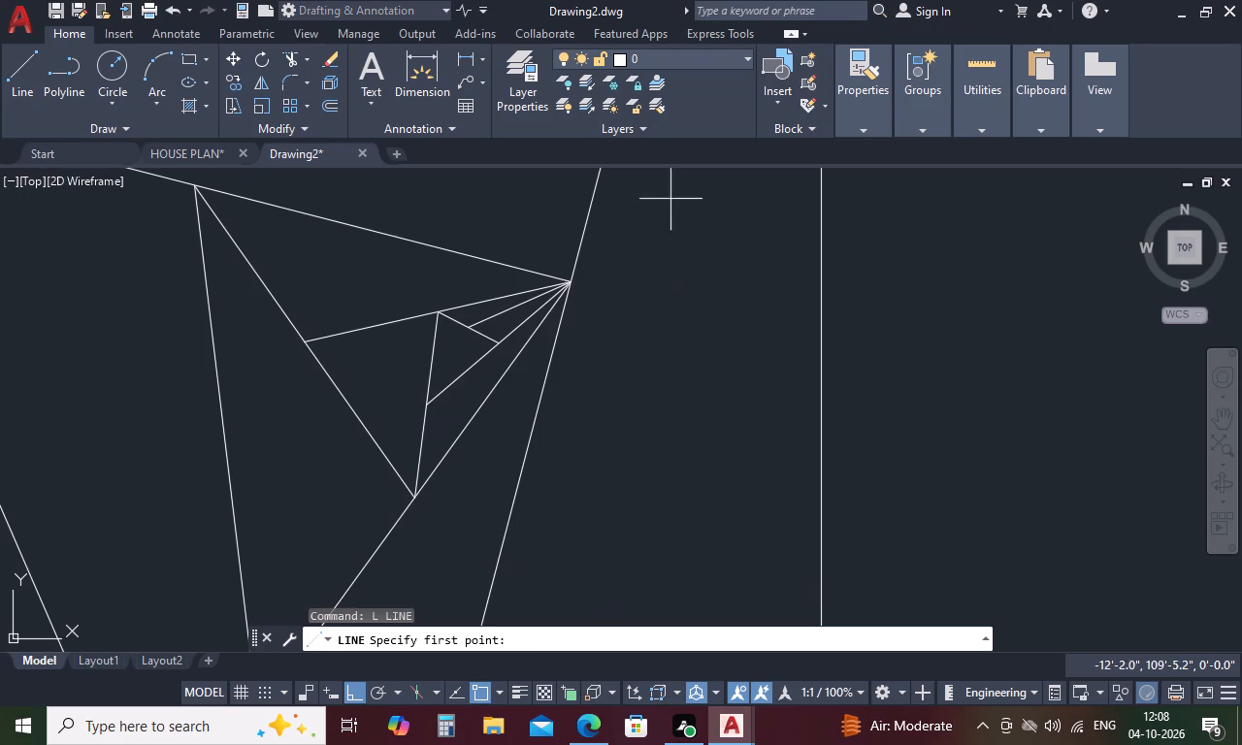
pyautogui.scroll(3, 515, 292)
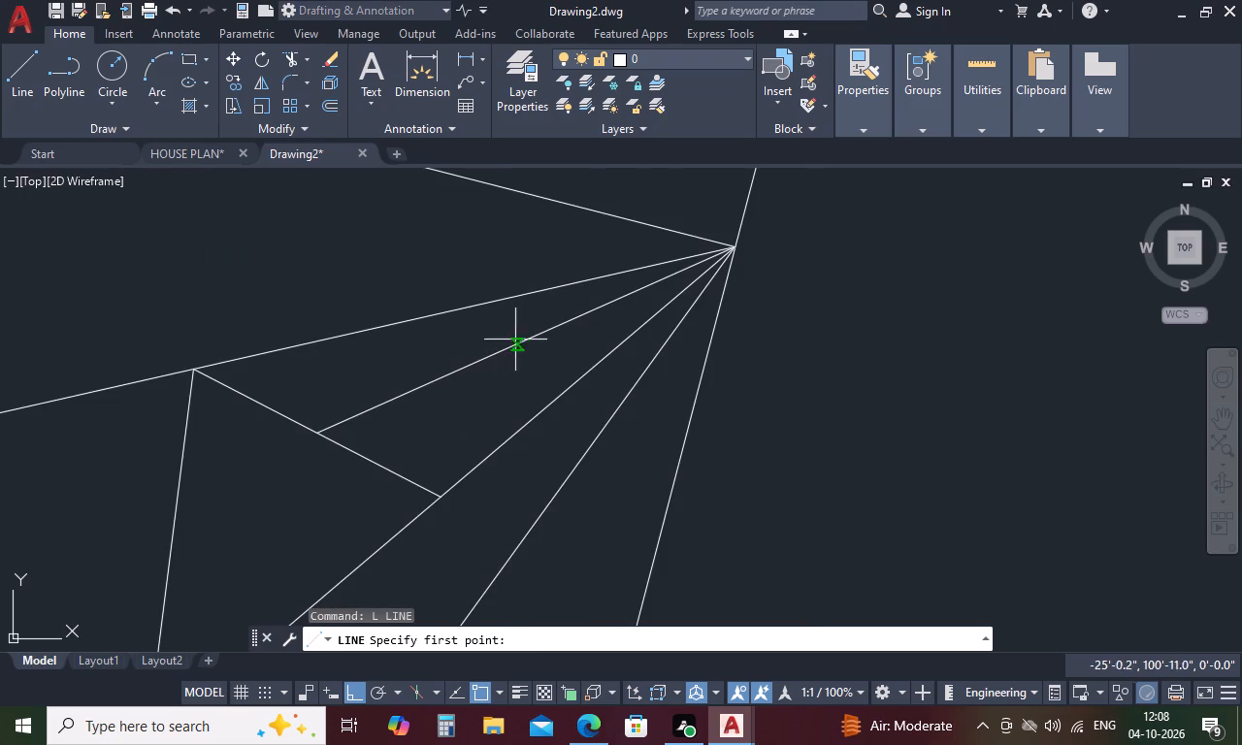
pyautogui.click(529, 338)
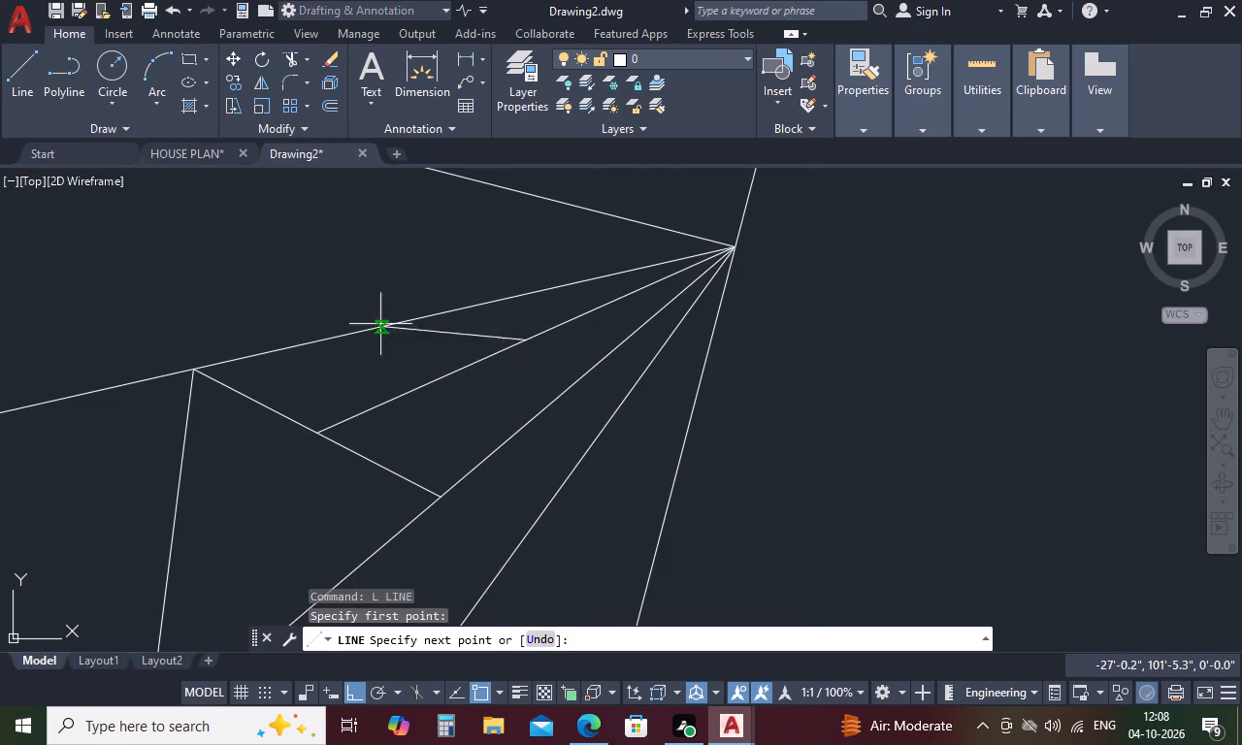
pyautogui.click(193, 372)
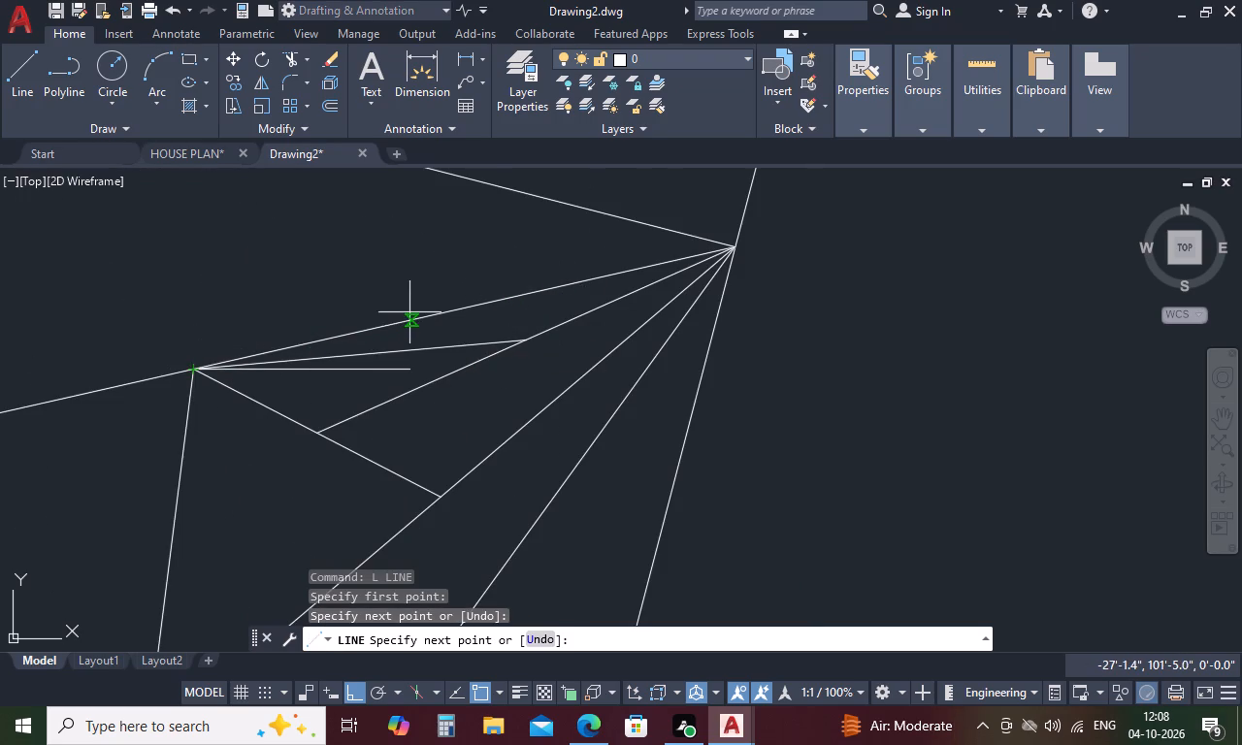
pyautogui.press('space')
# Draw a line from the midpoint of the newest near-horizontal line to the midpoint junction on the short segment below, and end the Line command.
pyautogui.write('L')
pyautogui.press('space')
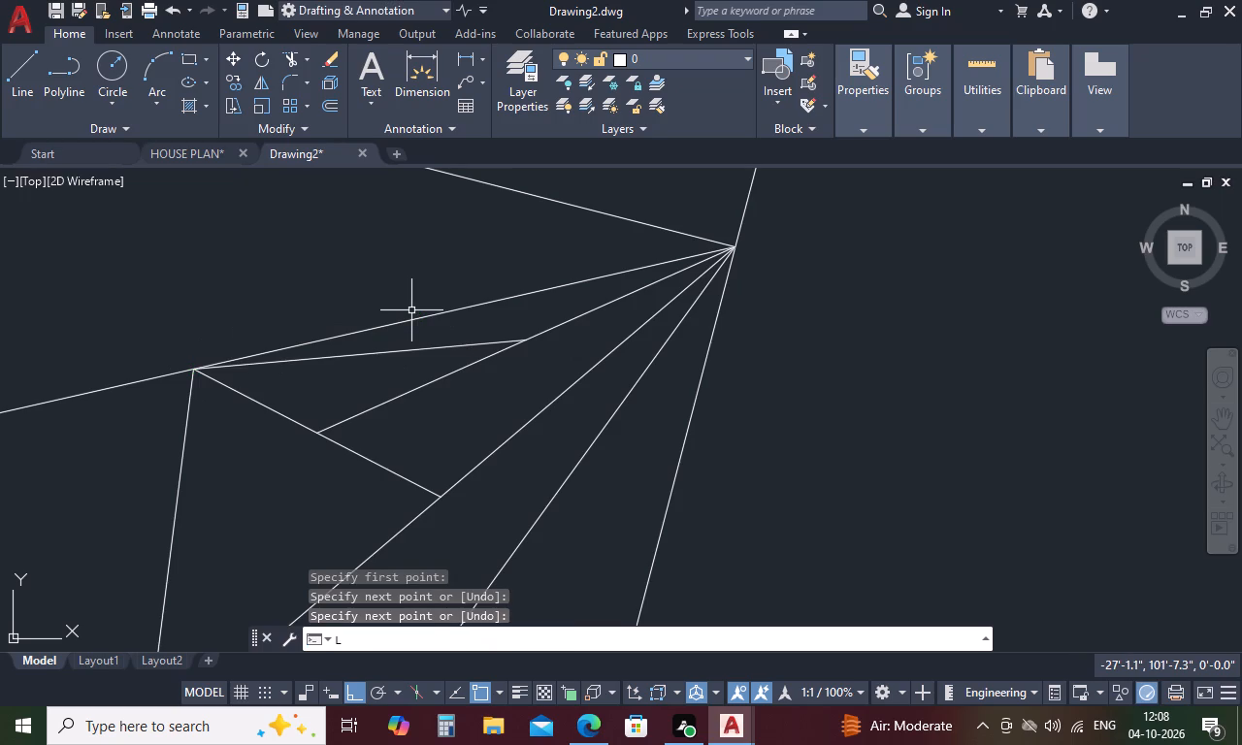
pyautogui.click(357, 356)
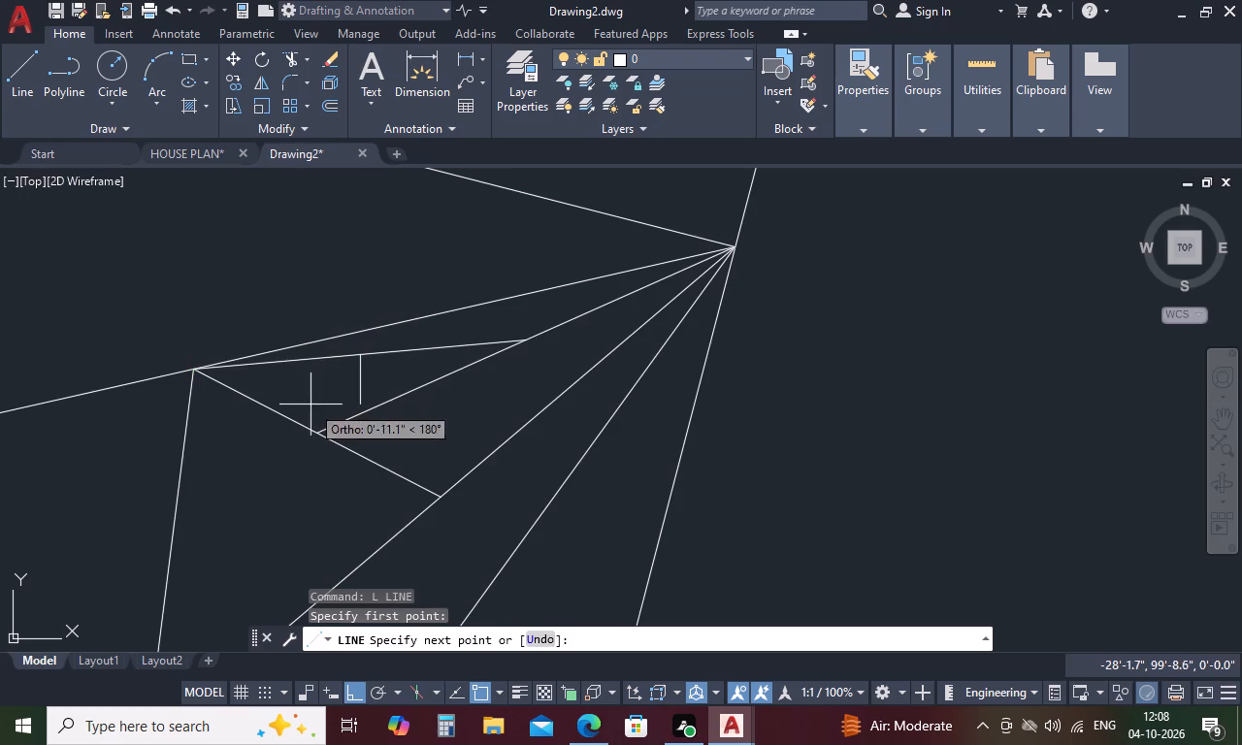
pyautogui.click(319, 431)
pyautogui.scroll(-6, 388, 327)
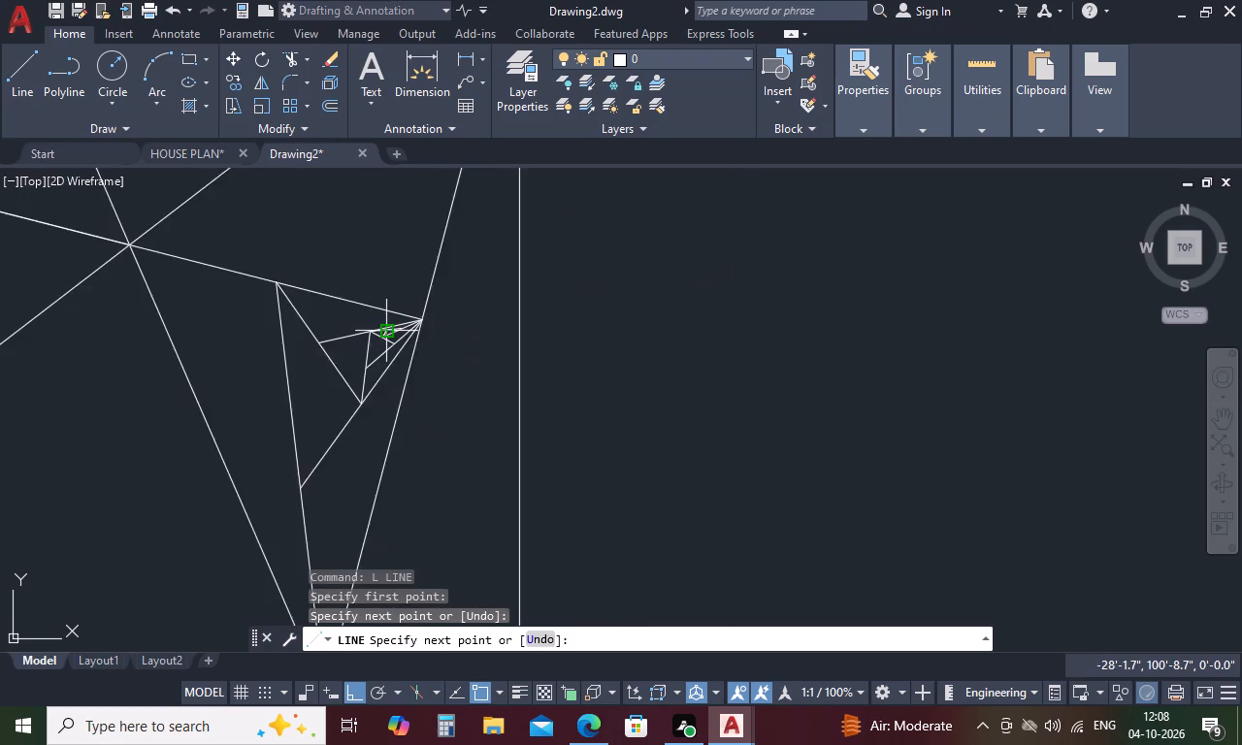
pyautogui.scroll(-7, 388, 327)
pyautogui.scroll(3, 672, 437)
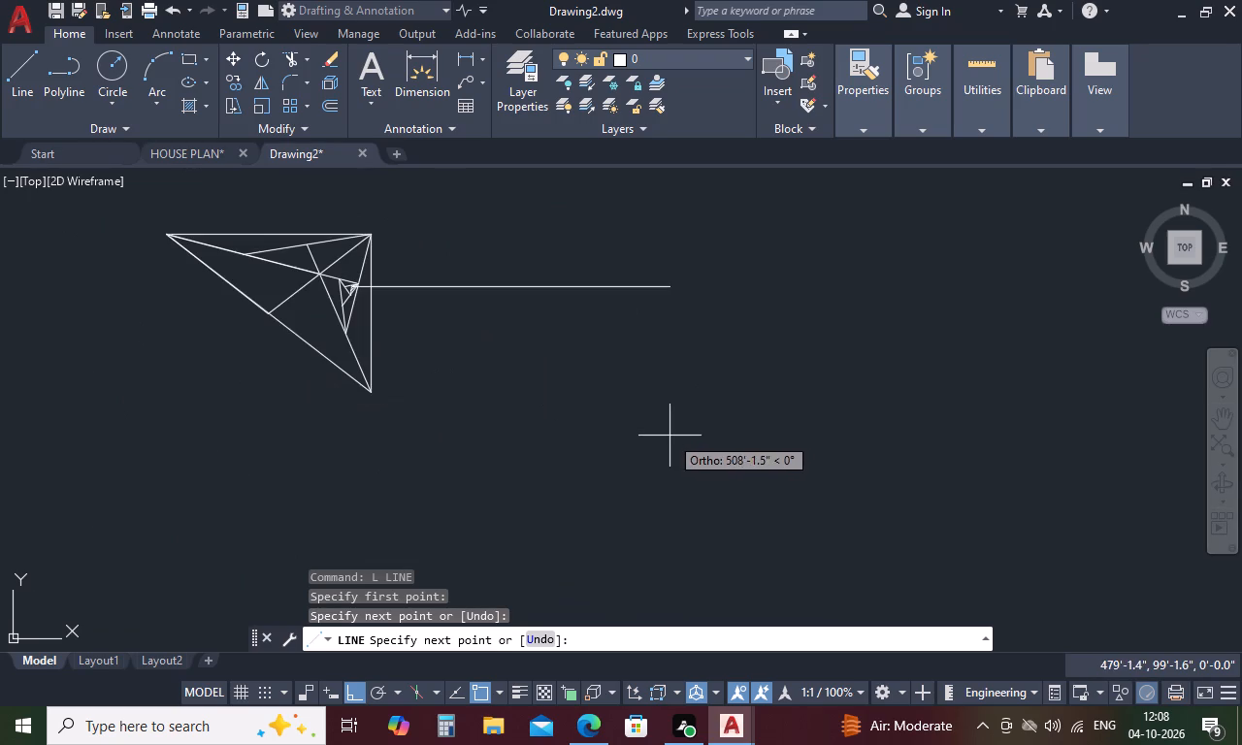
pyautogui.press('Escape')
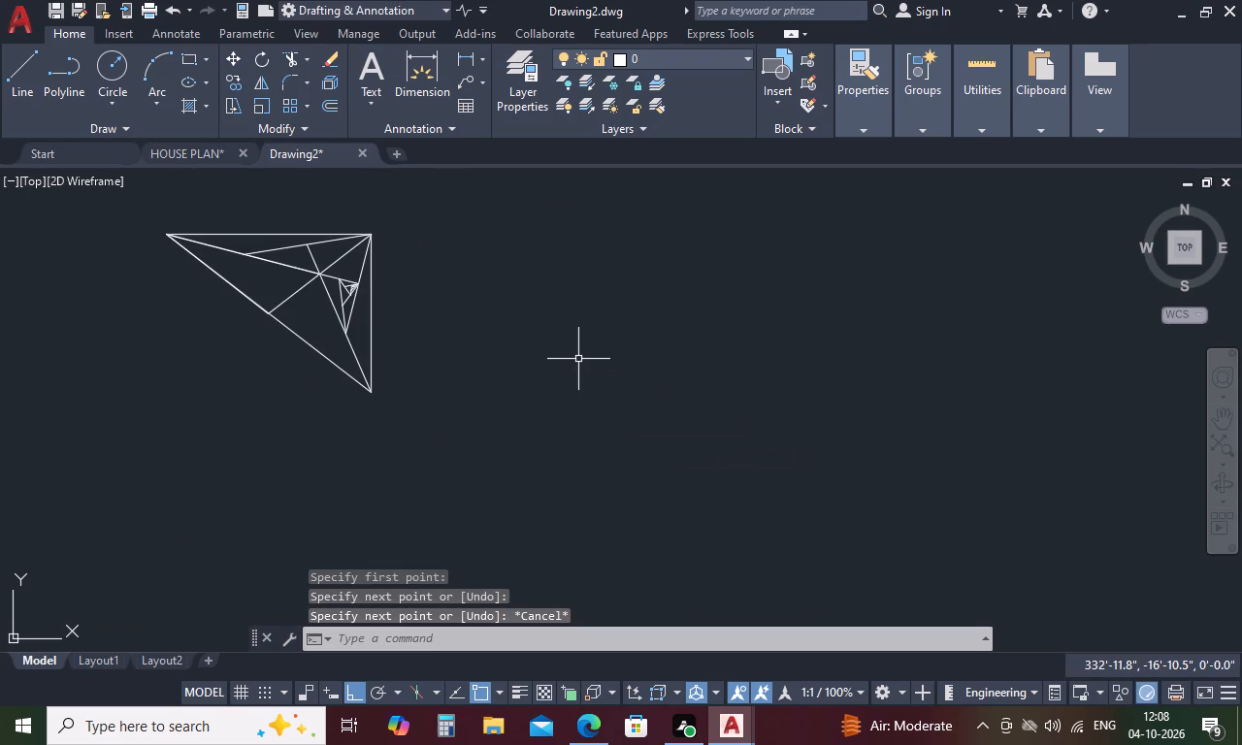
# Erase the entire subdivided triangle from the drawing.
pyautogui.scroll(-3, 433, 311)
pyautogui.moveTo(504, 266); pyautogui.dragTo(534, 362)
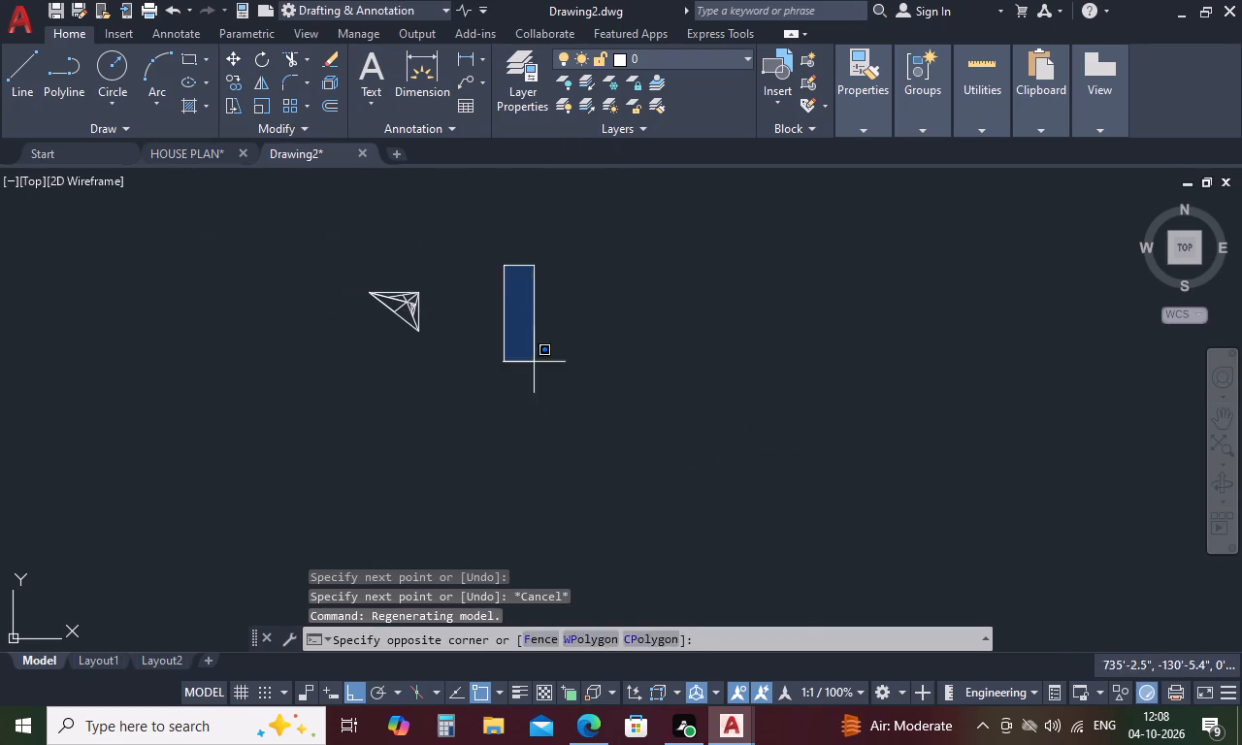
pyautogui.moveTo(534, 362); pyautogui.dragTo(284, 263)
pyautogui.press('Delete')
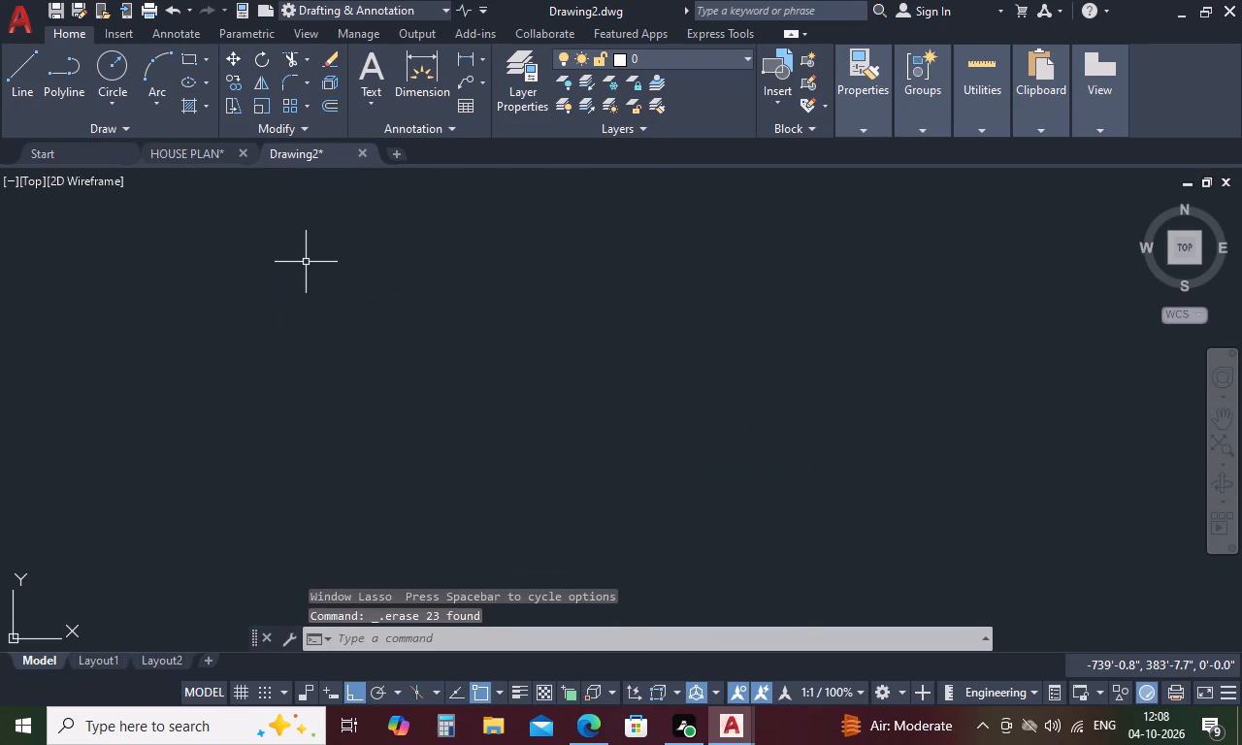
# Draw a right triangle with a horizontal top edge about 13'-10" long, a vertical edge about 14'-6" down from its right end, and a closing hypotenuse.
pyautogui.press('l')
pyautogui.press('Return')
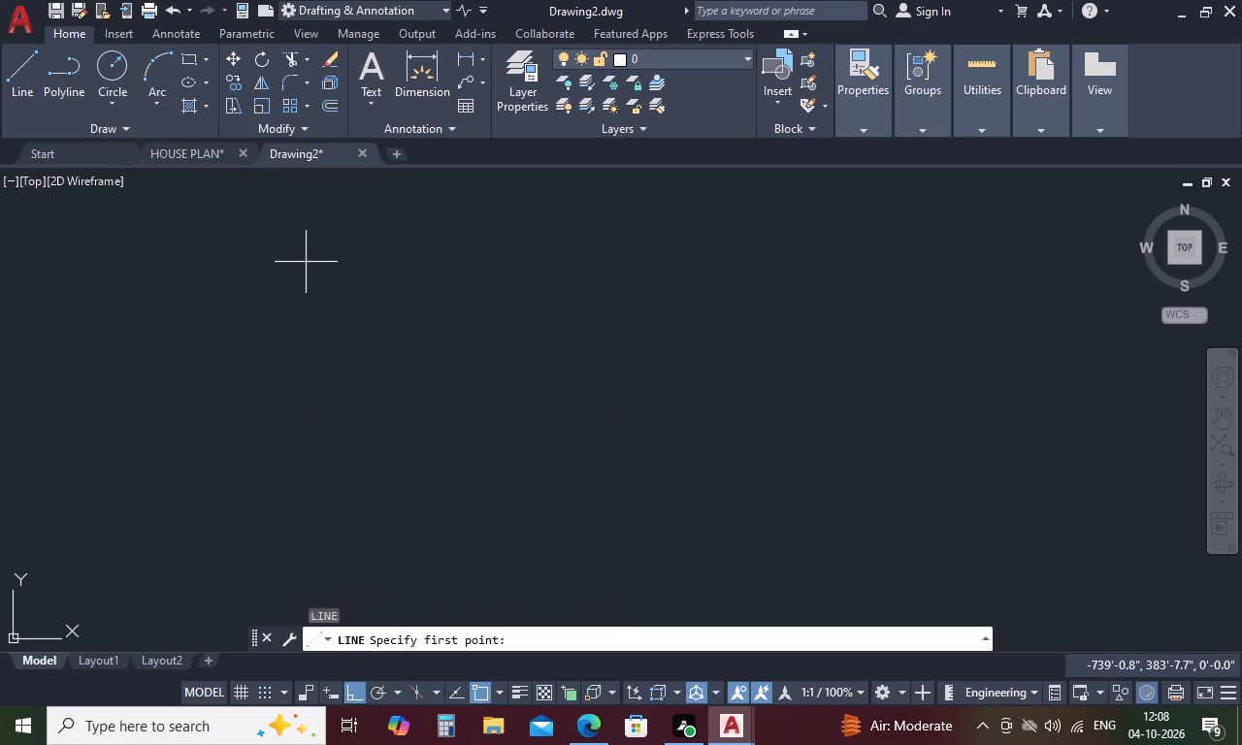
pyautogui.click(461, 331)
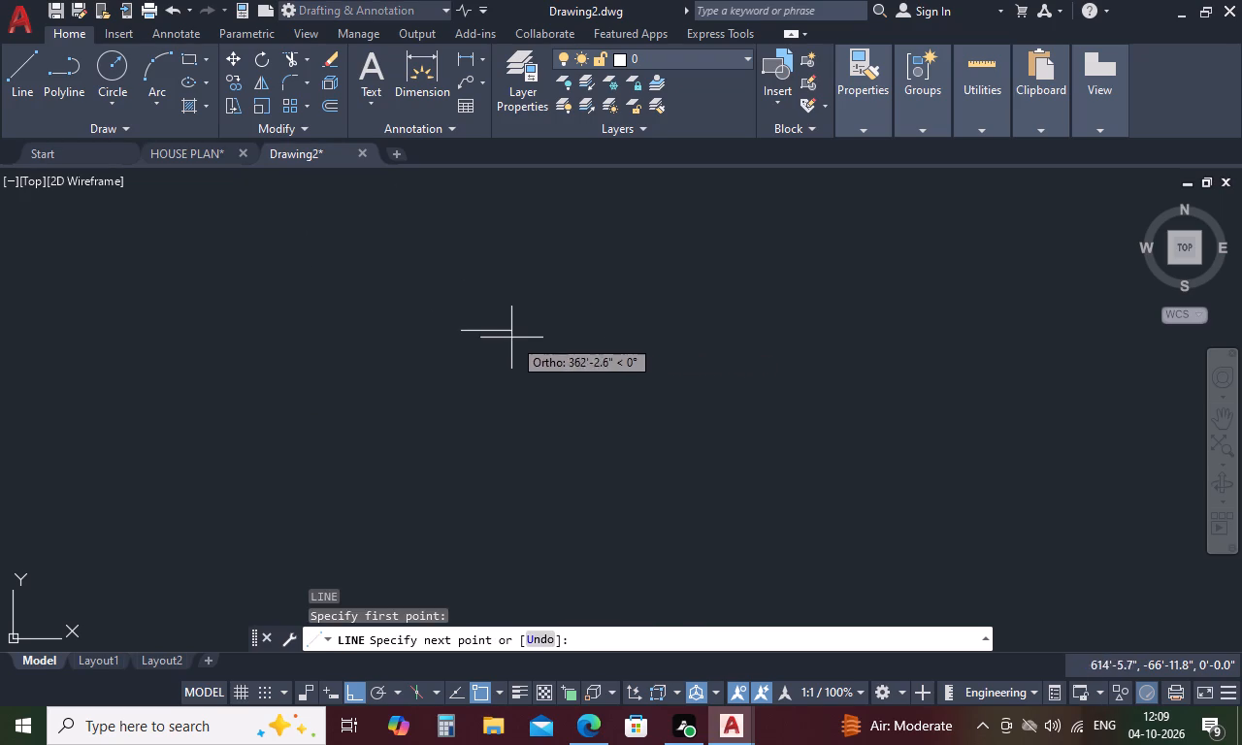
pyautogui.scroll(4, 476, 339)
pyautogui.scroll(3, 384, 276)
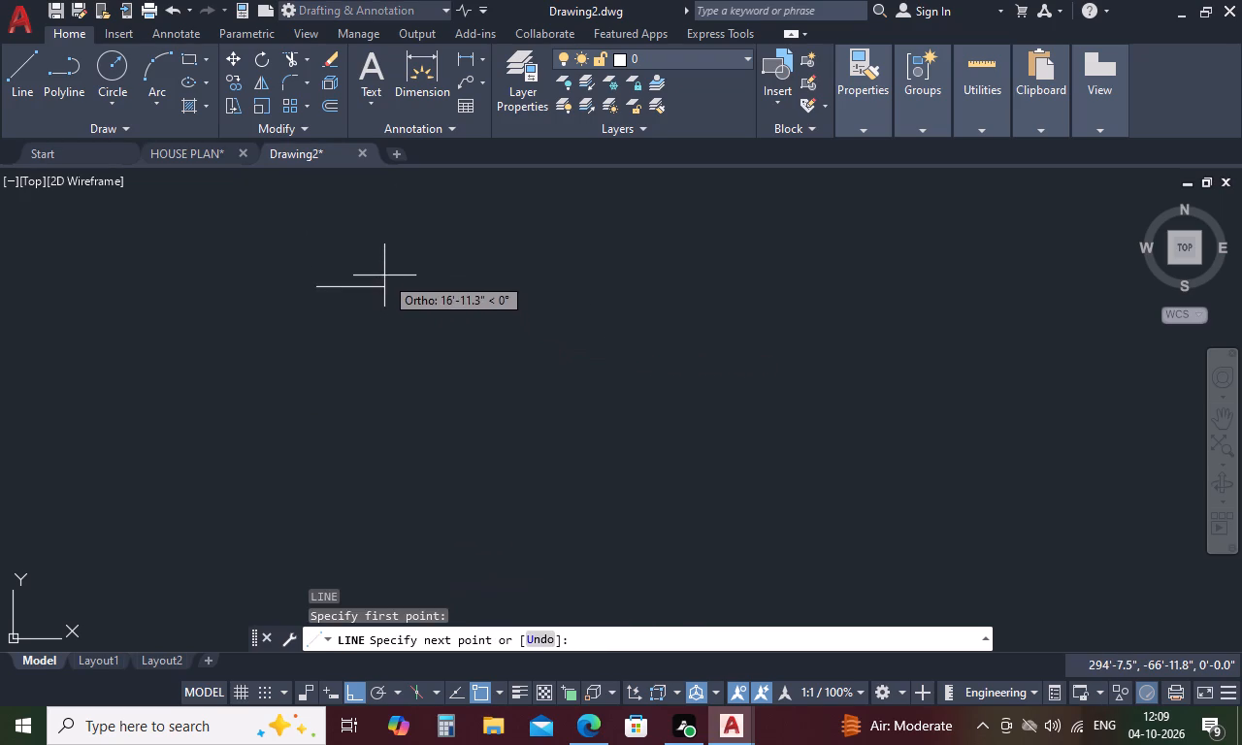
pyautogui.scroll(4, 212, 264)
pyautogui.scroll(-1, 515, 339)
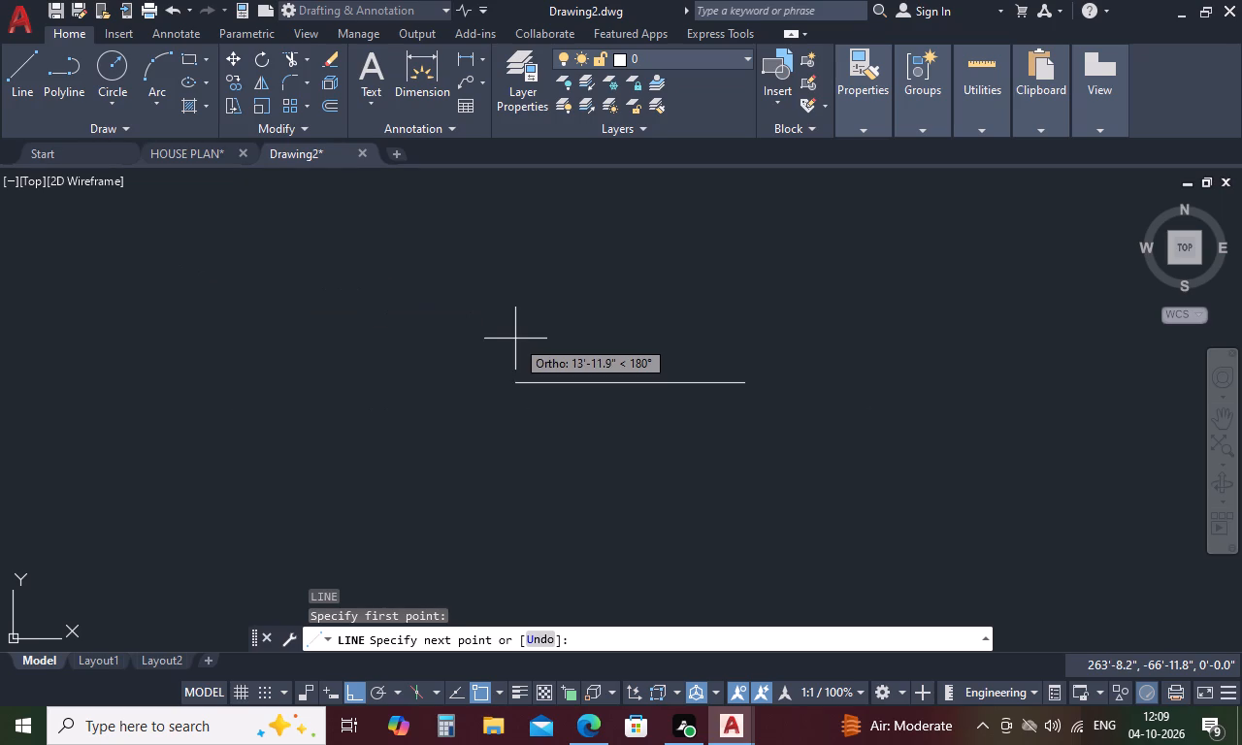
pyautogui.scroll(-1, 515, 339)
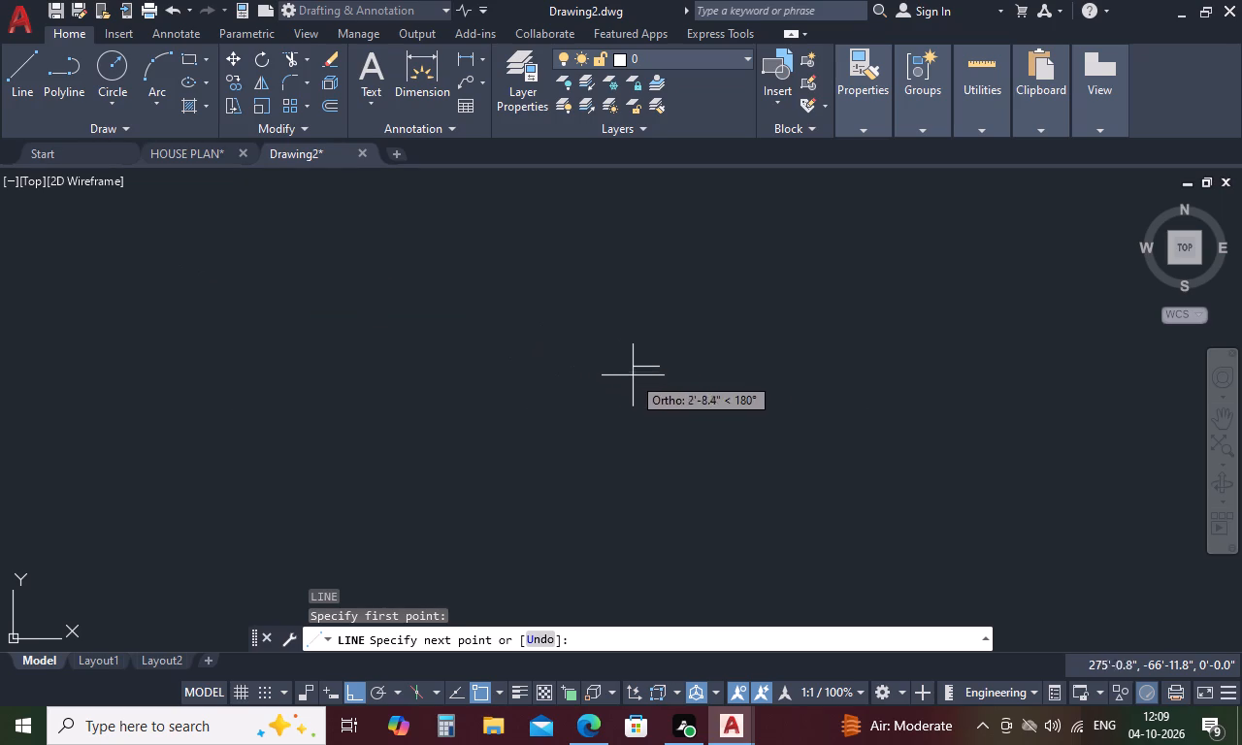
pyautogui.scroll(5, 694, 372)
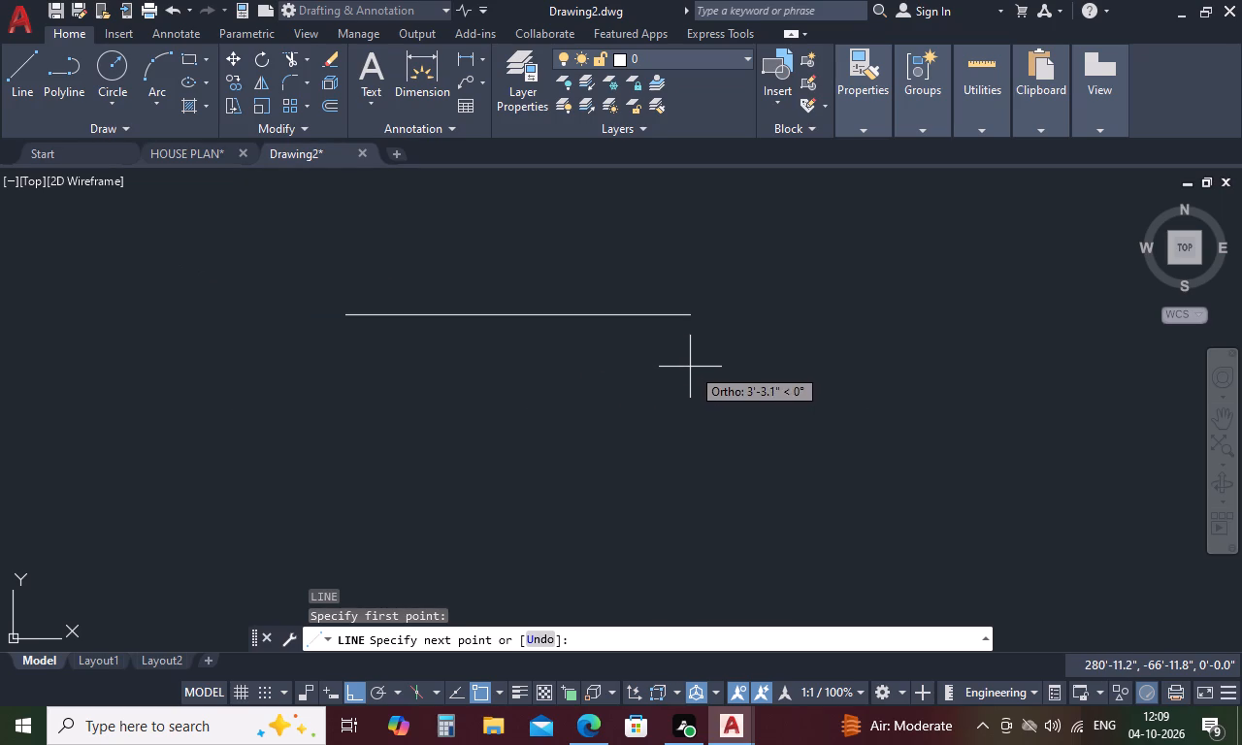
pyautogui.scroll(-2, 735, 355)
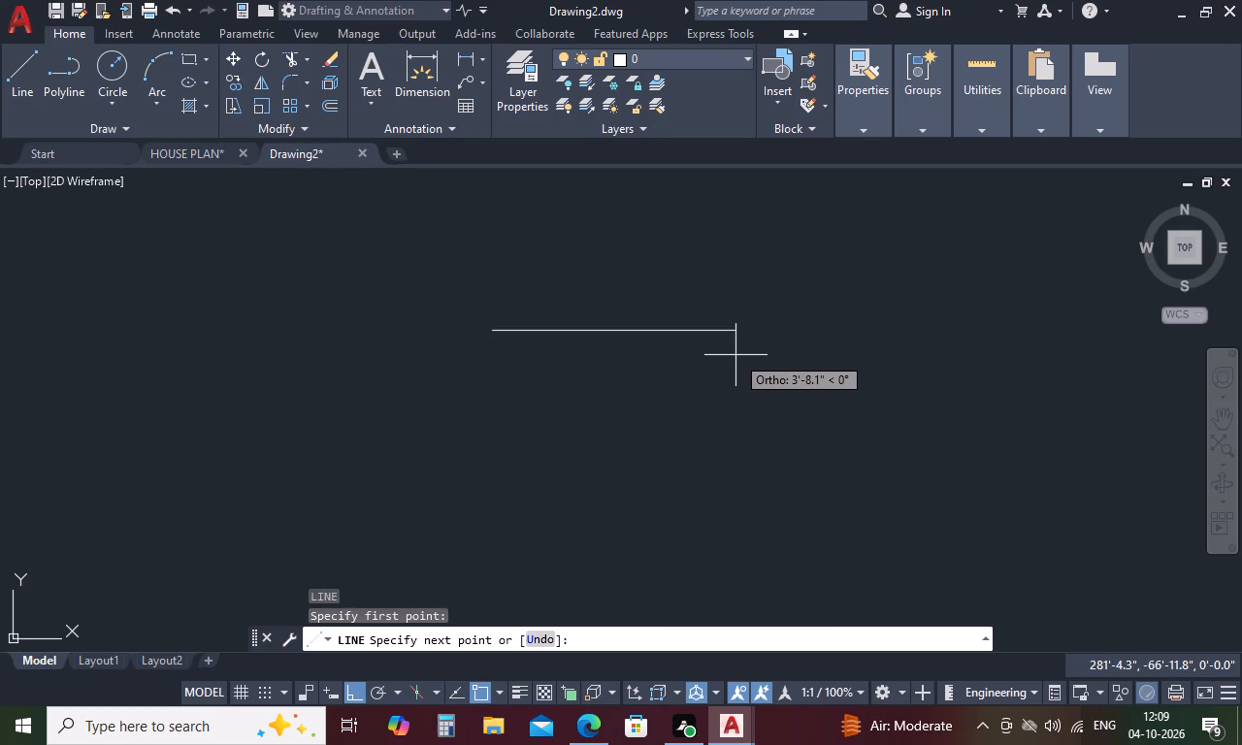
pyautogui.scroll(-3, 735, 354)
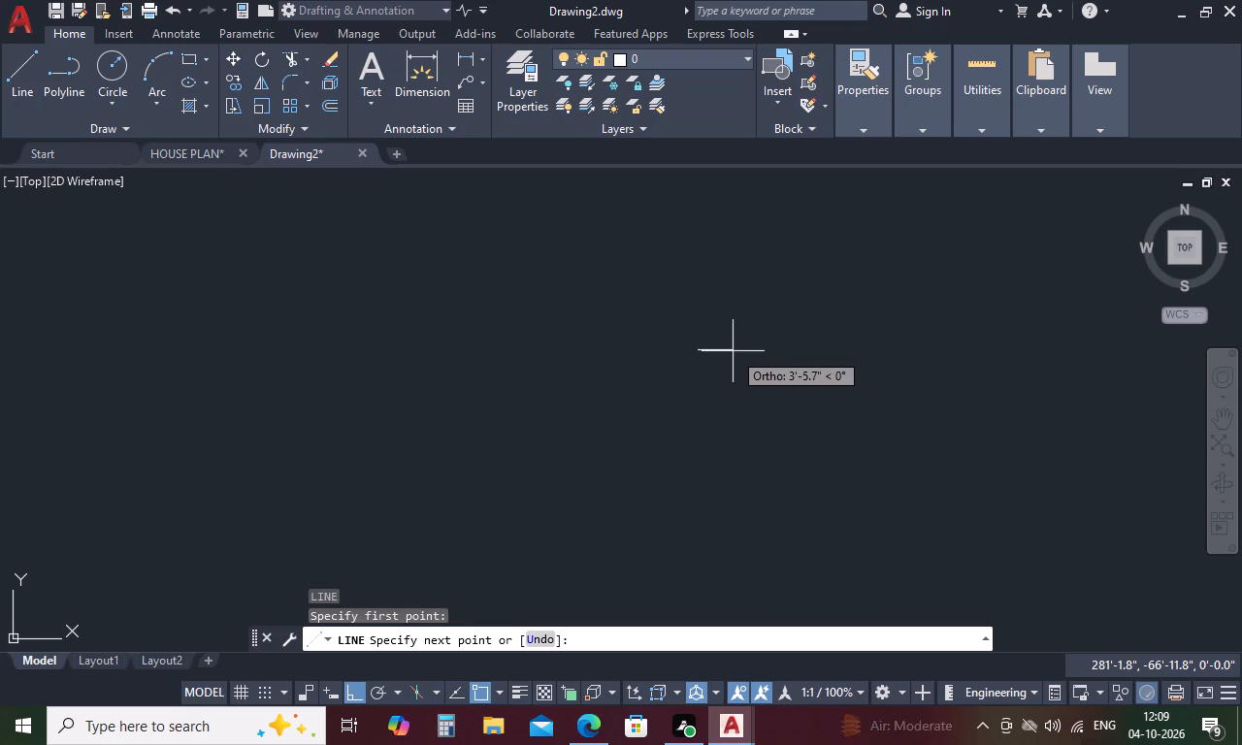
pyautogui.click(837, 346)
pyautogui.click(837, 498)
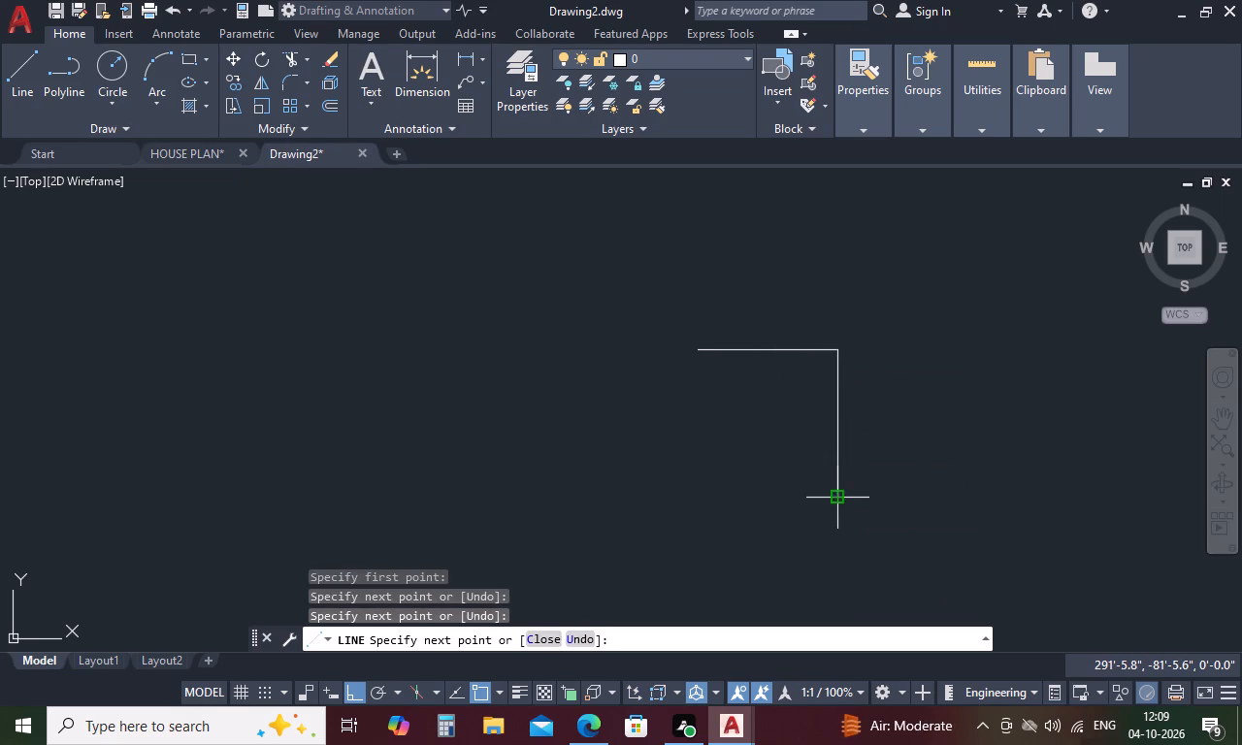
pyautogui.click(700, 354)
pyautogui.press('space')
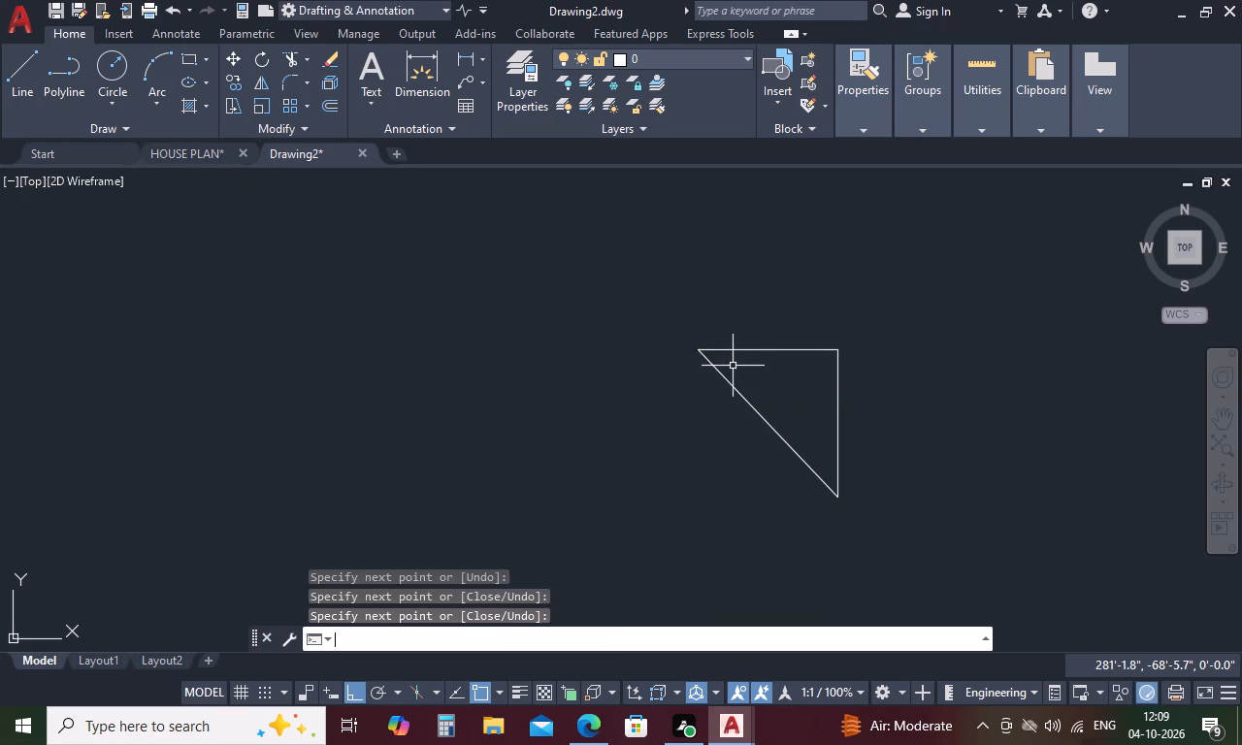
# Draw a line from the midpoint of the hypotenuse to the triangle's right-angle corner.
pyautogui.write('L')
pyautogui.press('Return')
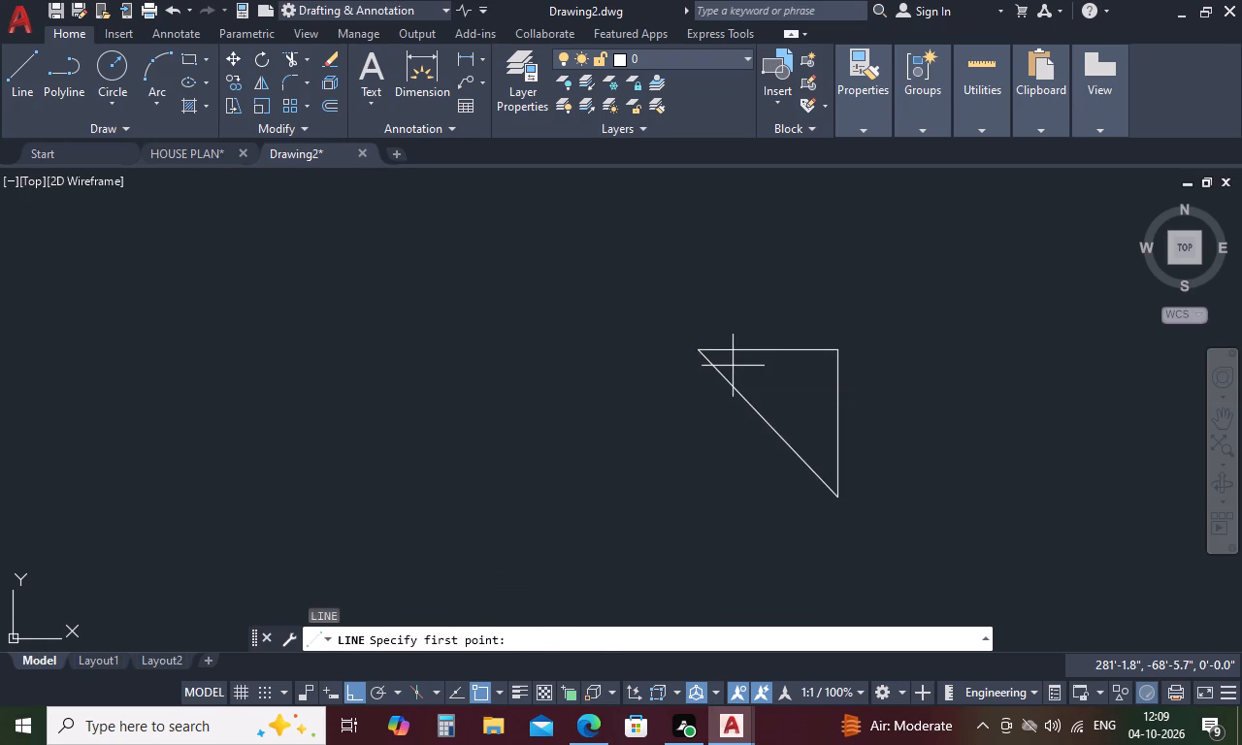
pyautogui.click(768, 419)
pyautogui.click(836, 349)
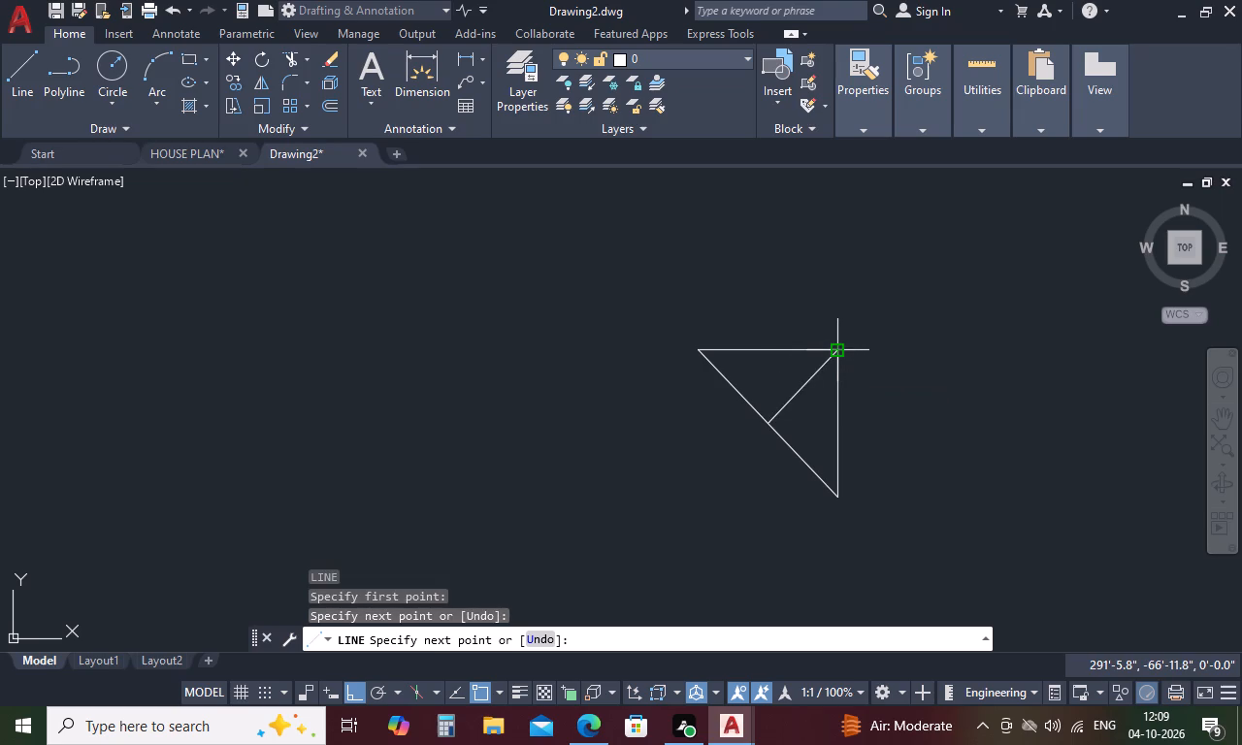
pyautogui.press('space')
# Draw a line from the midpoint of the new inner diagonal to the triangle's bottom corner.
pyautogui.press('space')
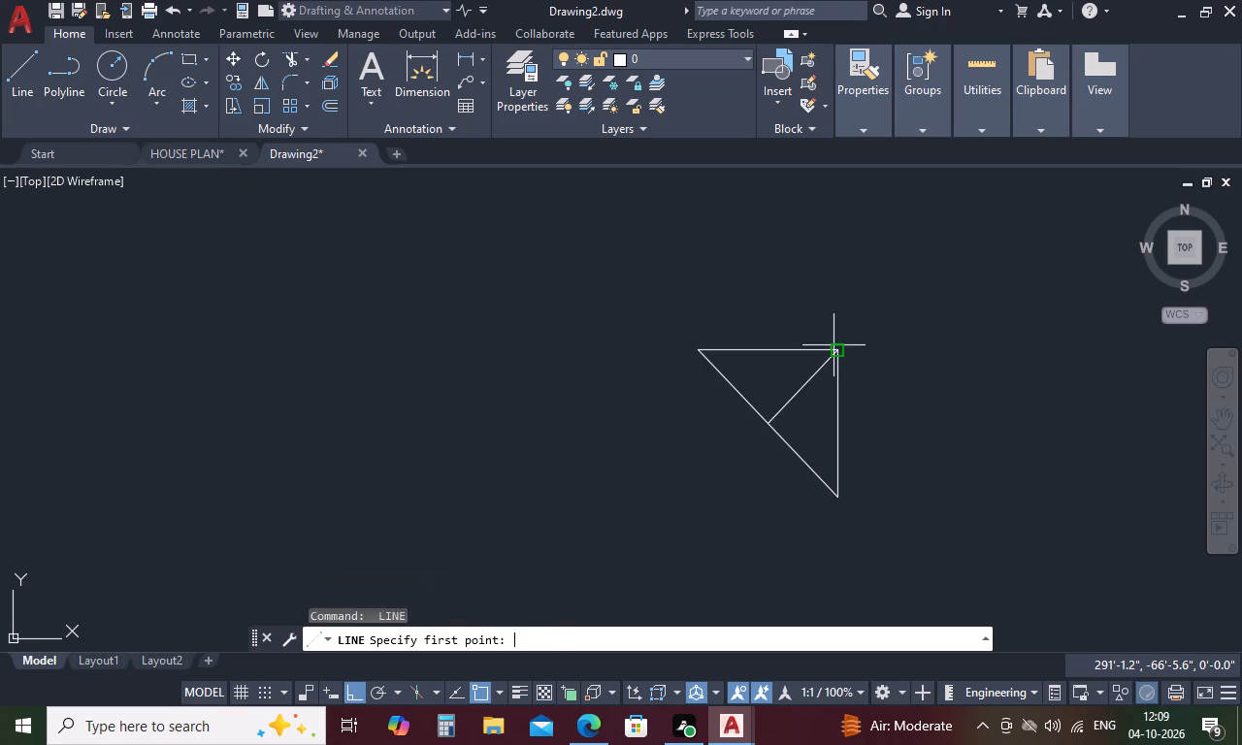
pyautogui.click(805, 390)
pyautogui.scroll(-1, 805, 390)
pyautogui.scroll(4, 821, 453)
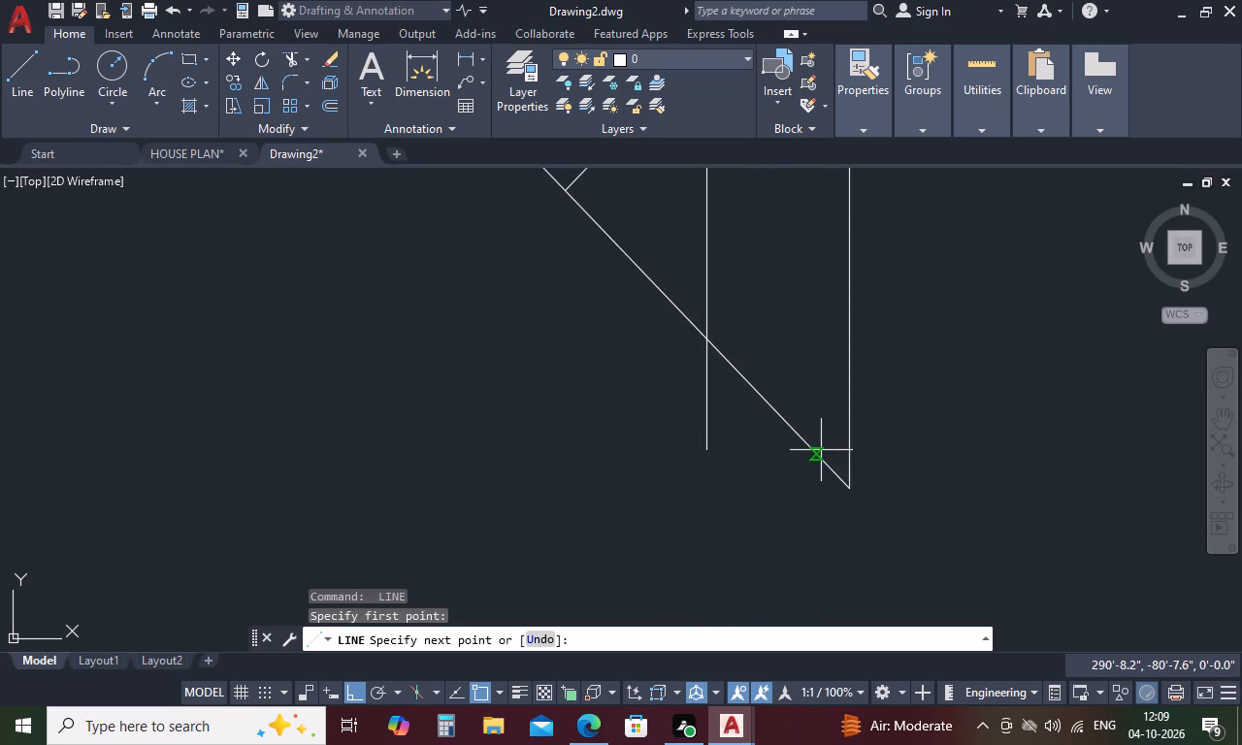
pyautogui.click(847, 481)
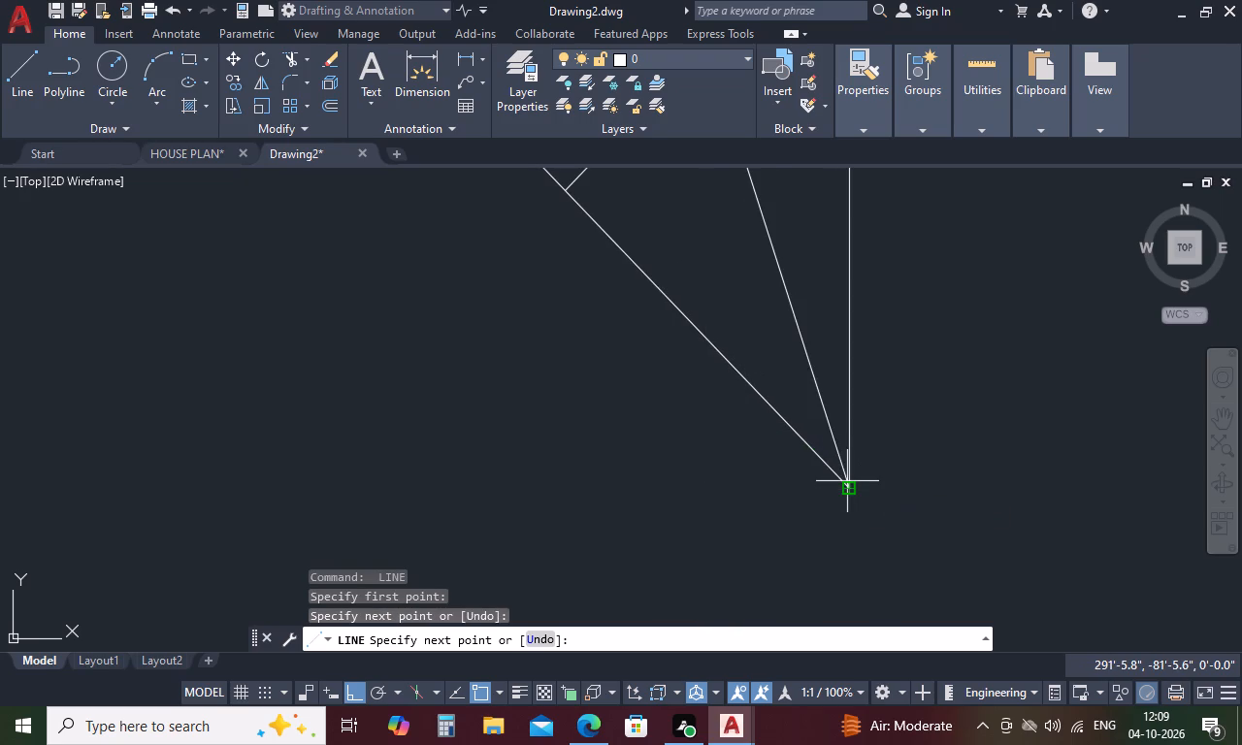
pyautogui.press('space')
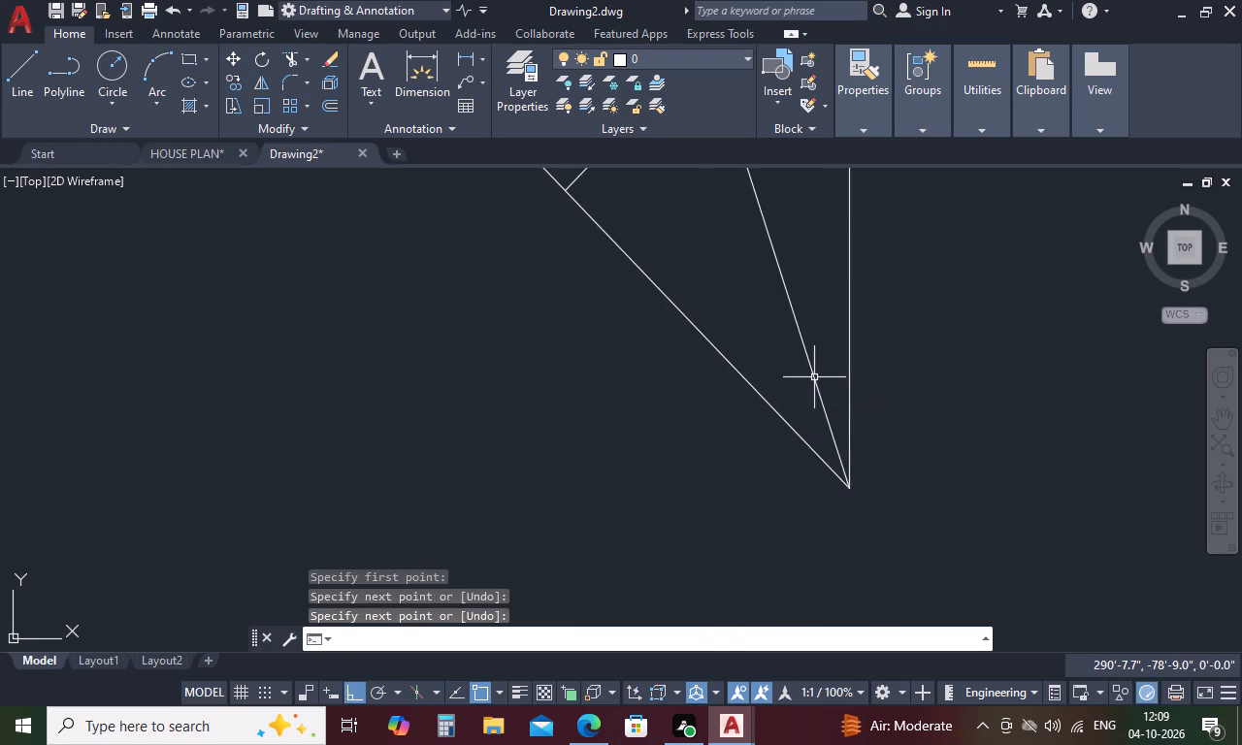
# Draw a line from the midpoint of the newest steep line to the junction at the hypotenuse's midpoint.
pyautogui.write('L')
pyautogui.press('space')
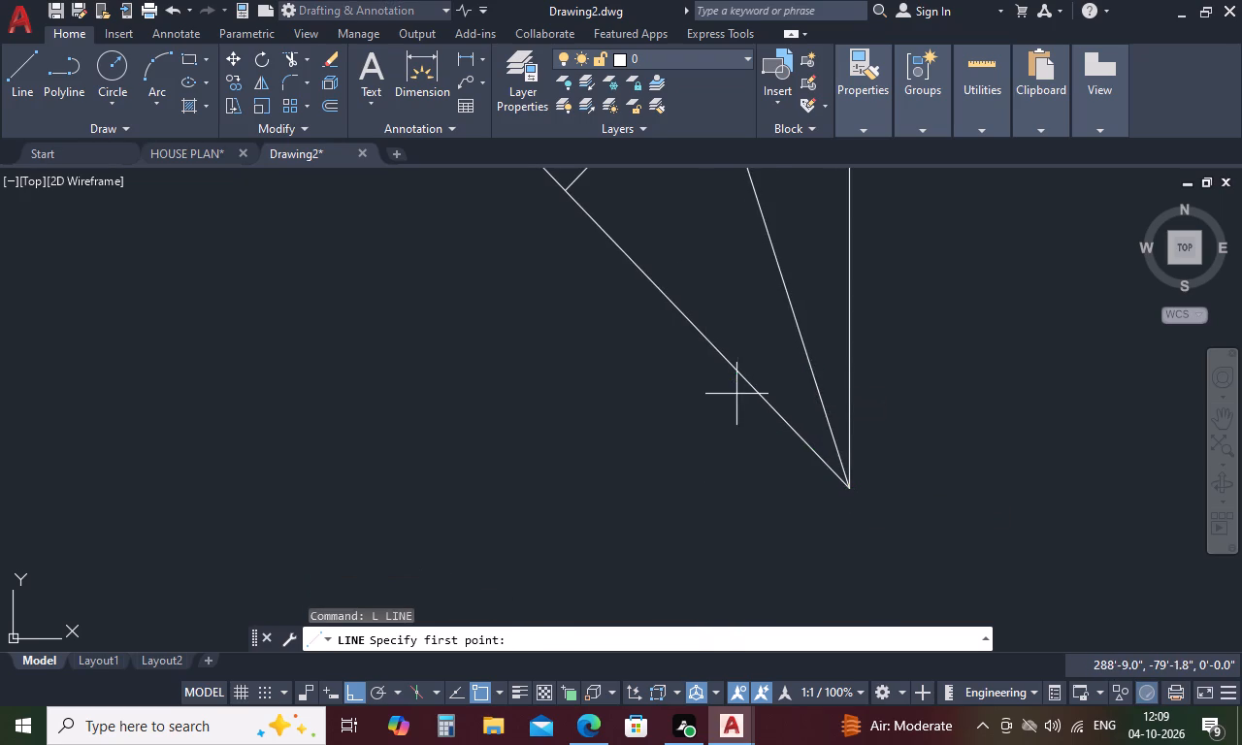
pyautogui.scroll(-1, 736, 394)
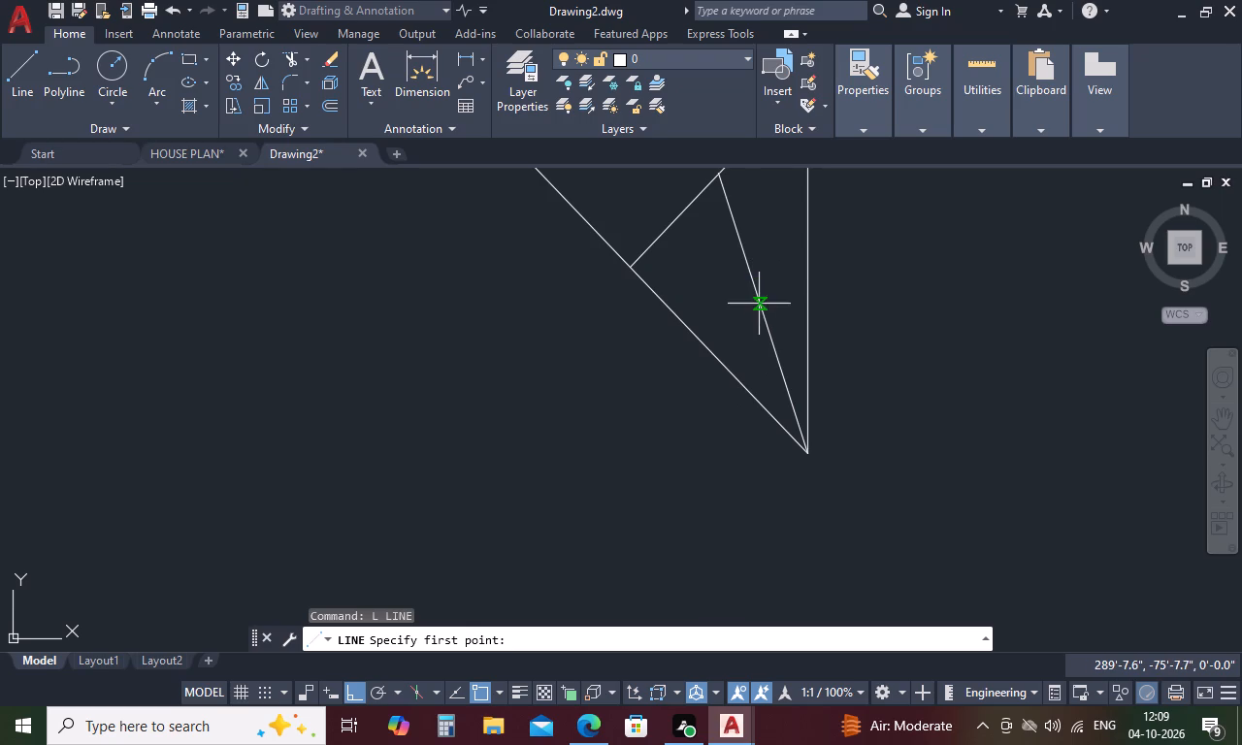
pyautogui.click(767, 316)
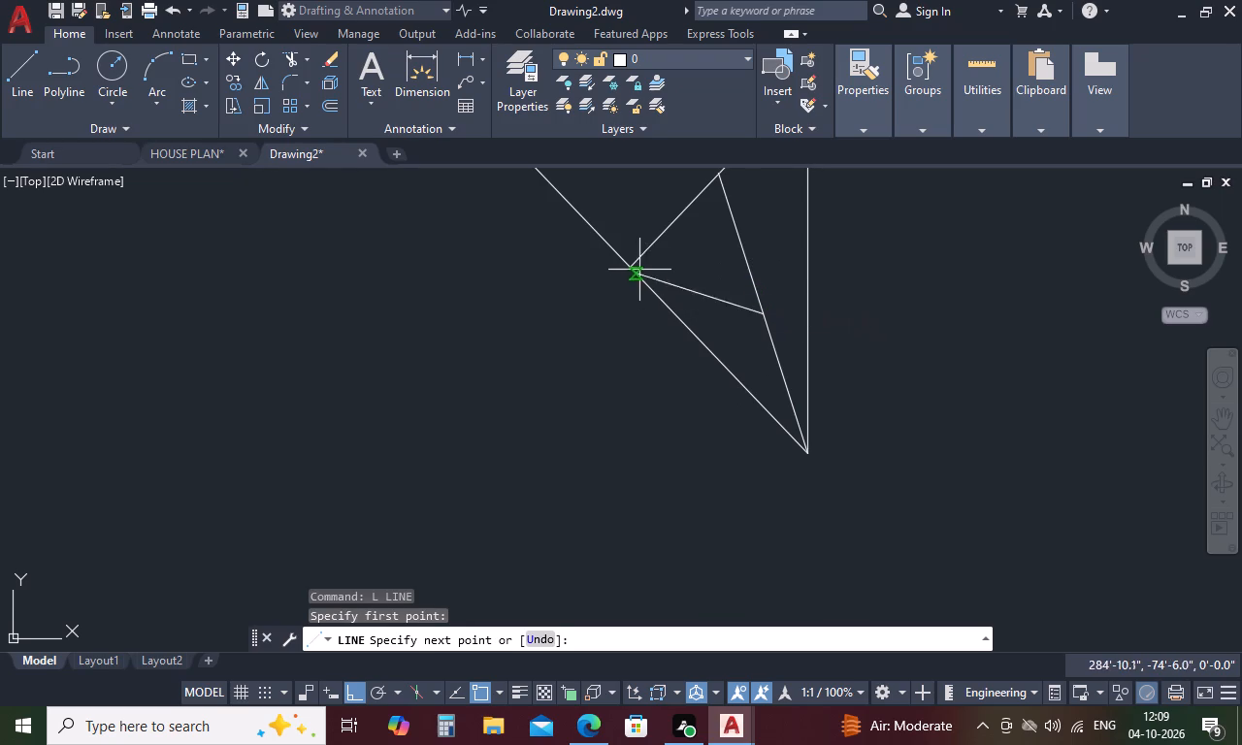
pyautogui.click(634, 267)
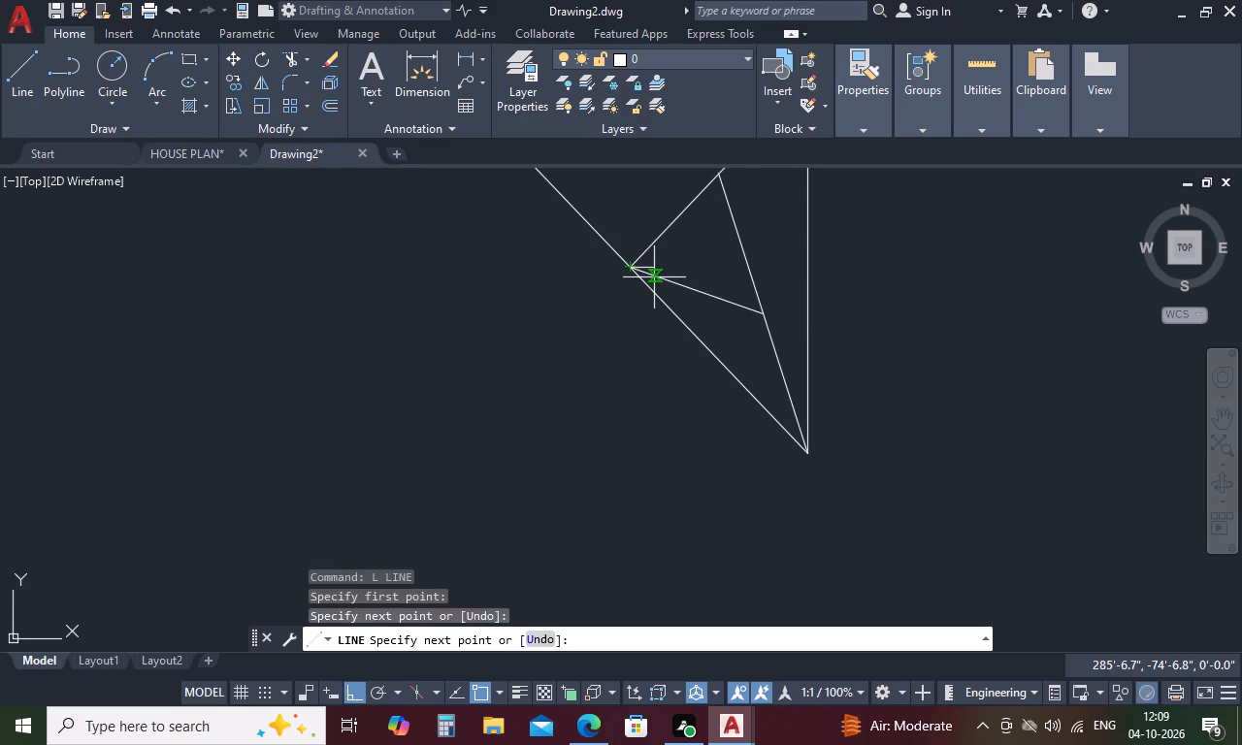
pyautogui.press('space')
# Draw a line from the midpoint of the newest line to the upper end of the long steep line, on the first inner diagonal.
pyautogui.write('L')
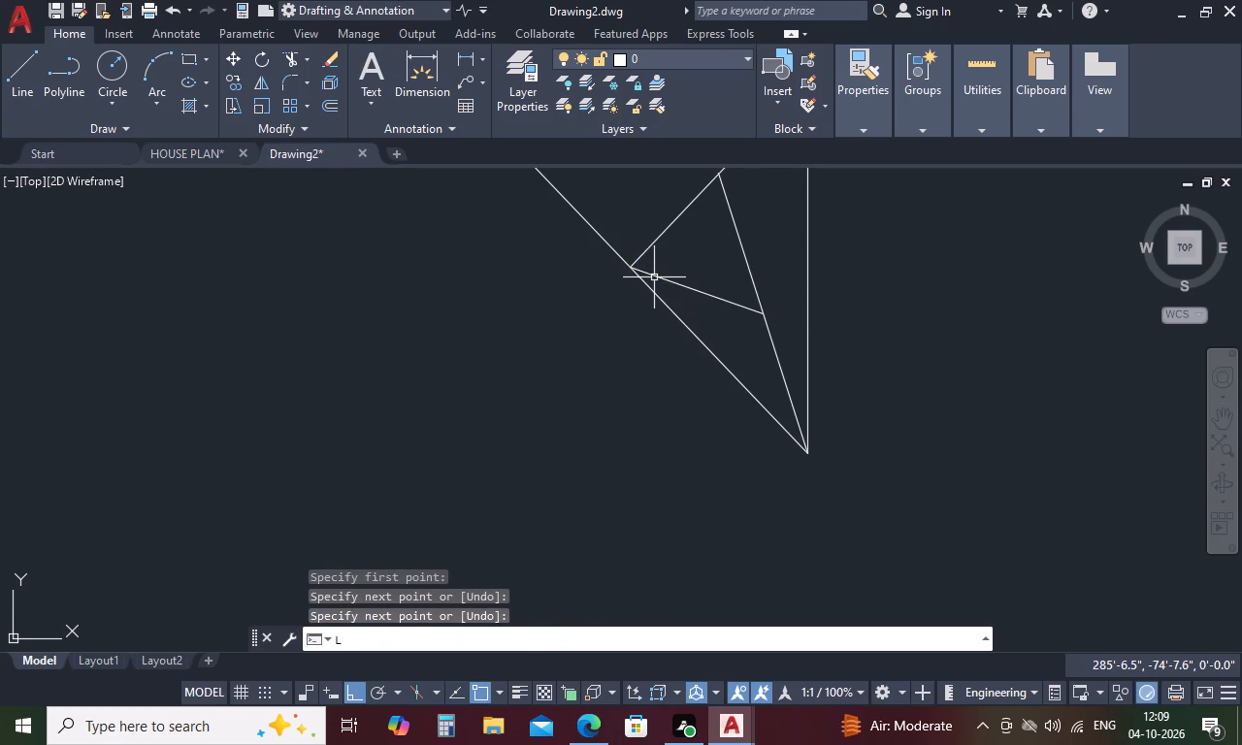
pyautogui.press('space')
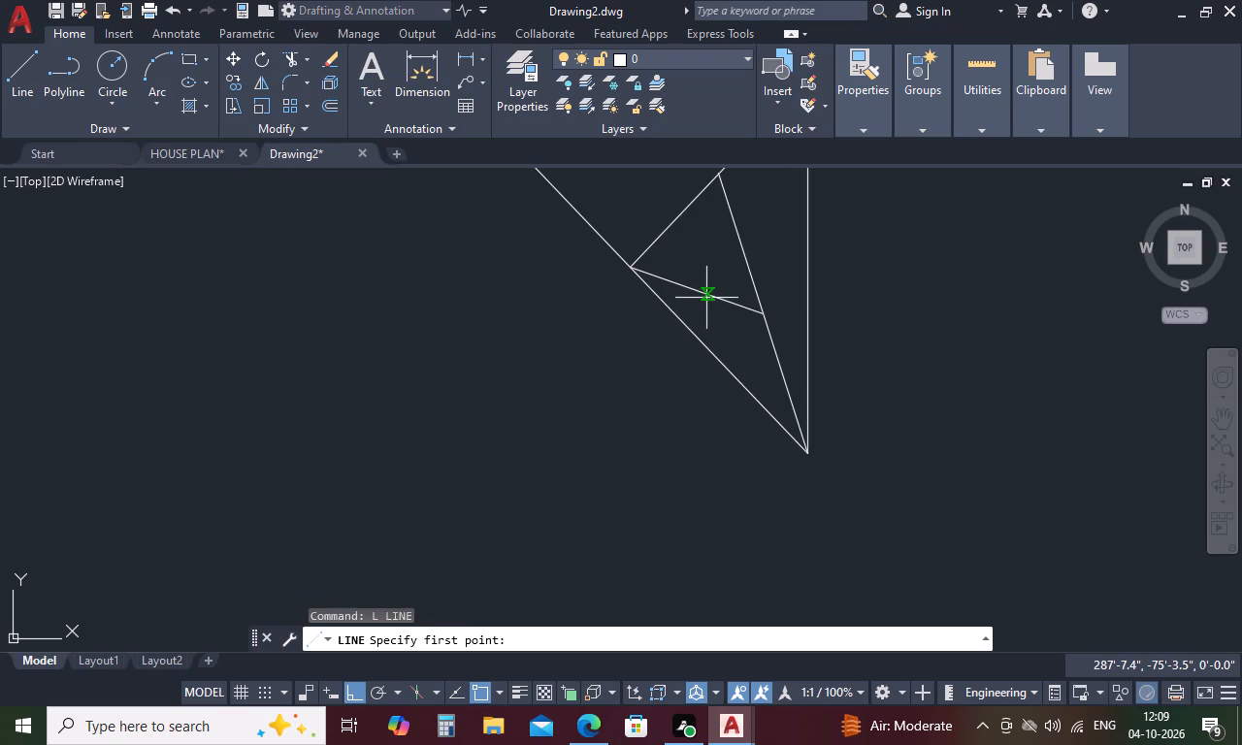
pyautogui.click(694, 295)
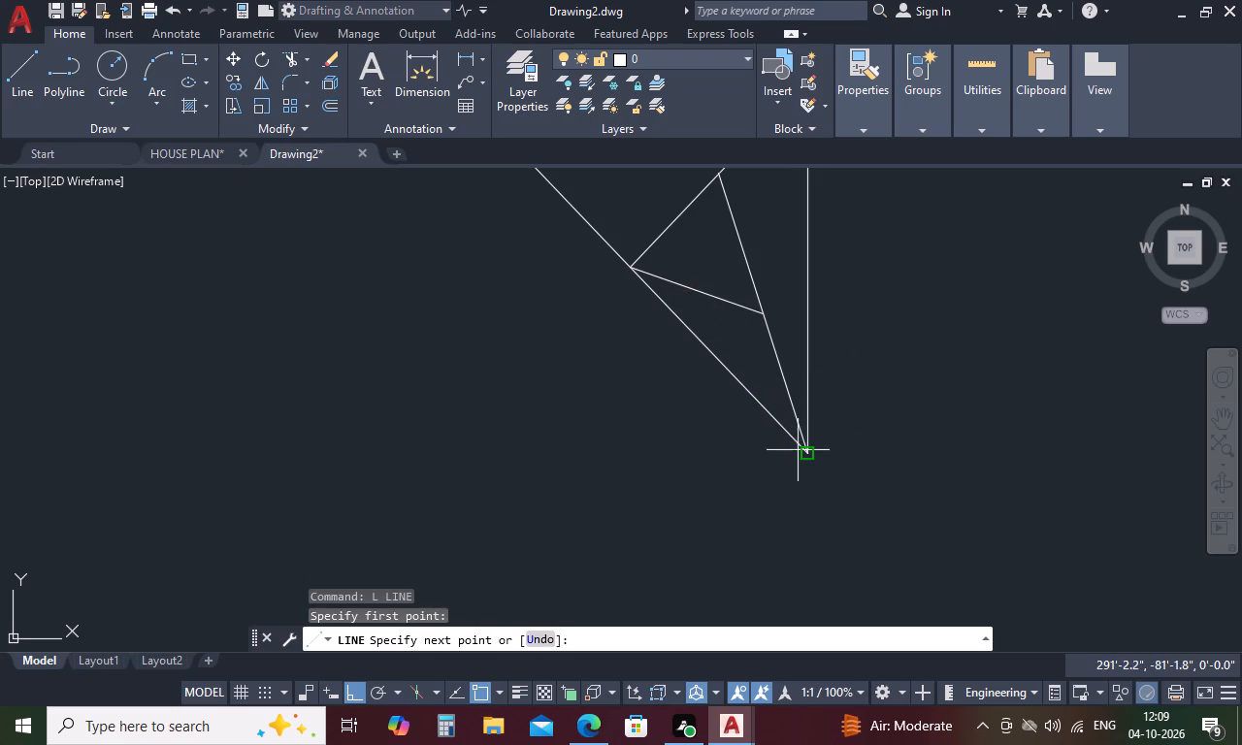
pyautogui.click(717, 176)
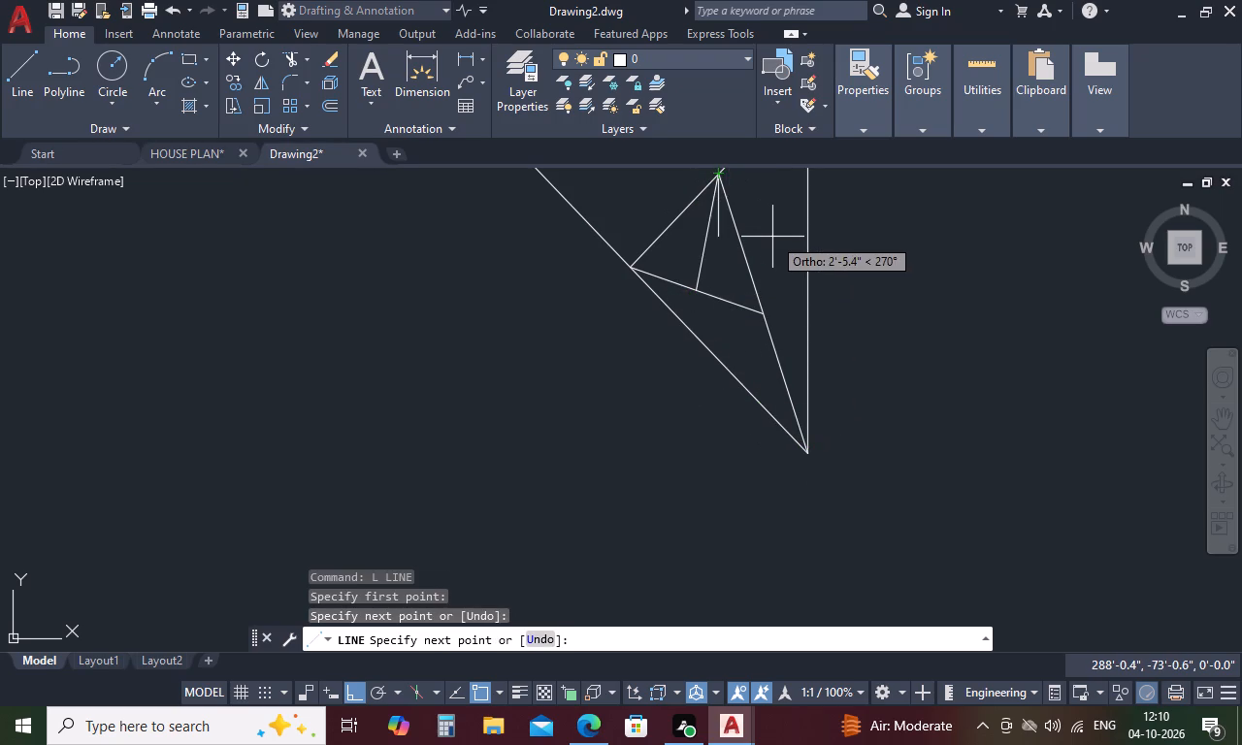
pyautogui.press('space')
# Draw a line from the midpoint of the newest short steep line to the junction at the hypotenuse's midpoint.
pyautogui.write('L')
pyautogui.press('space')
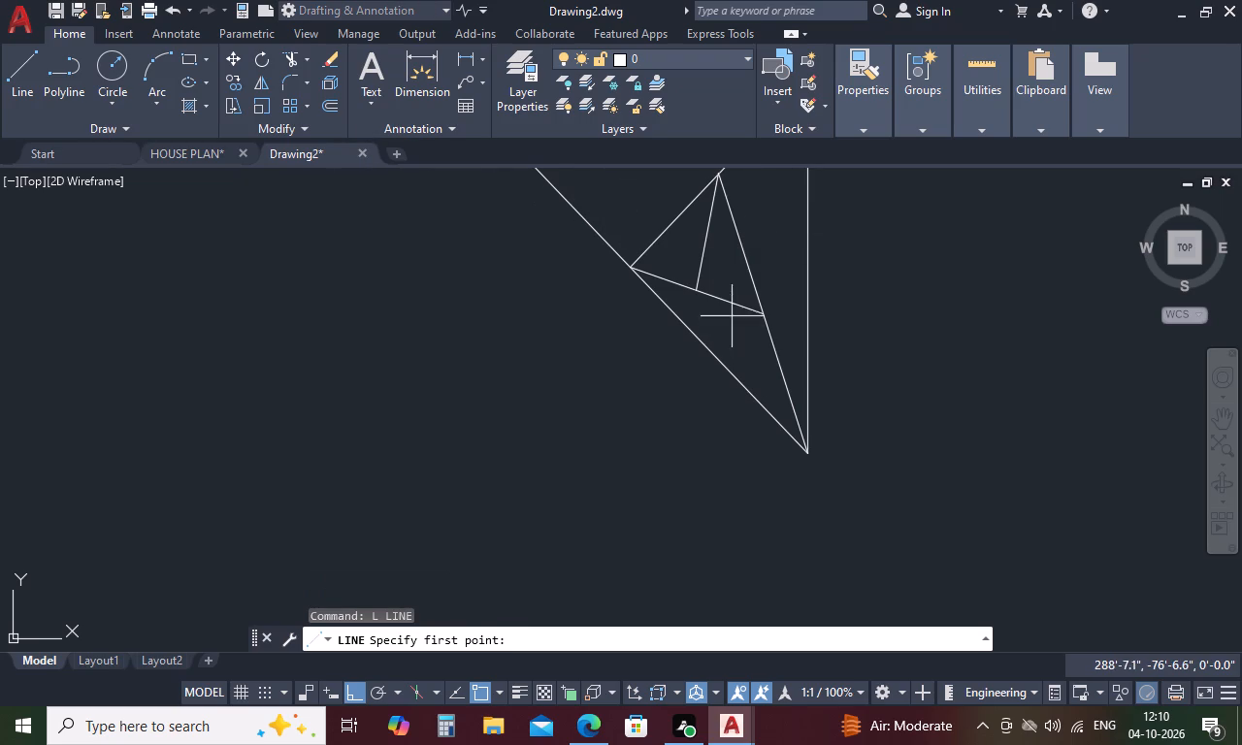
pyautogui.click(702, 233)
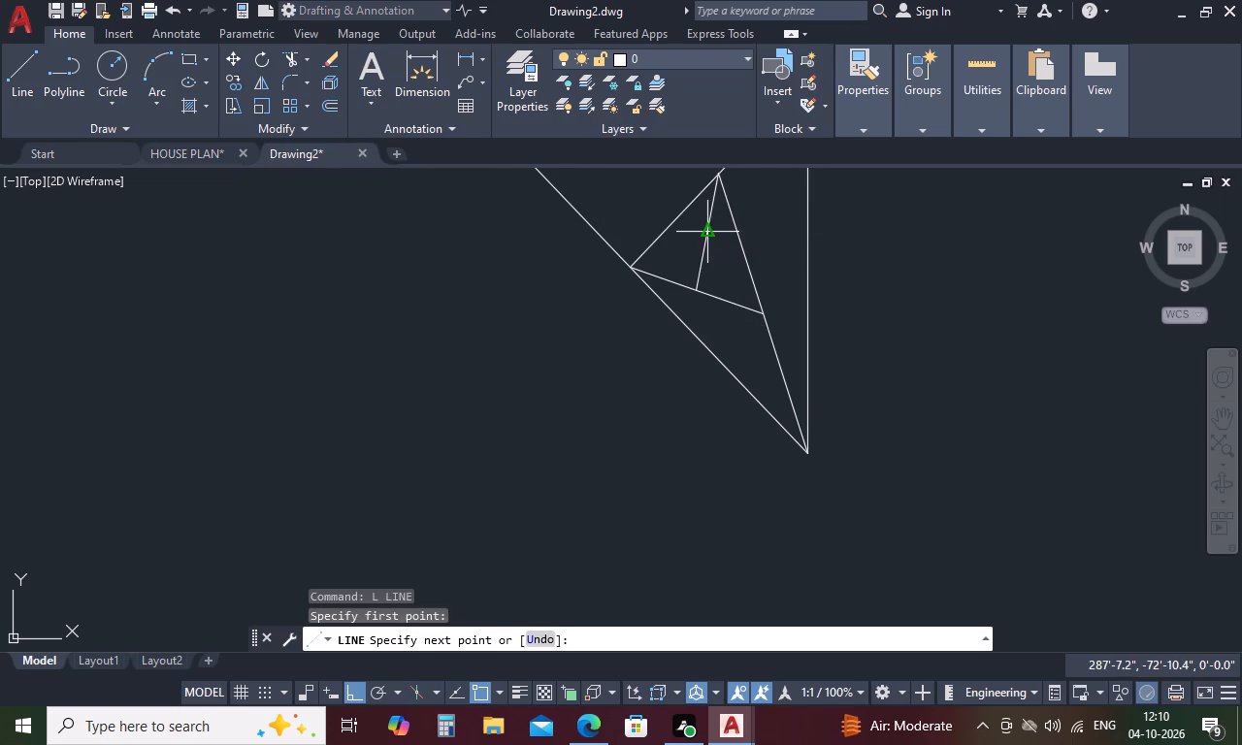
pyautogui.click(624, 269)
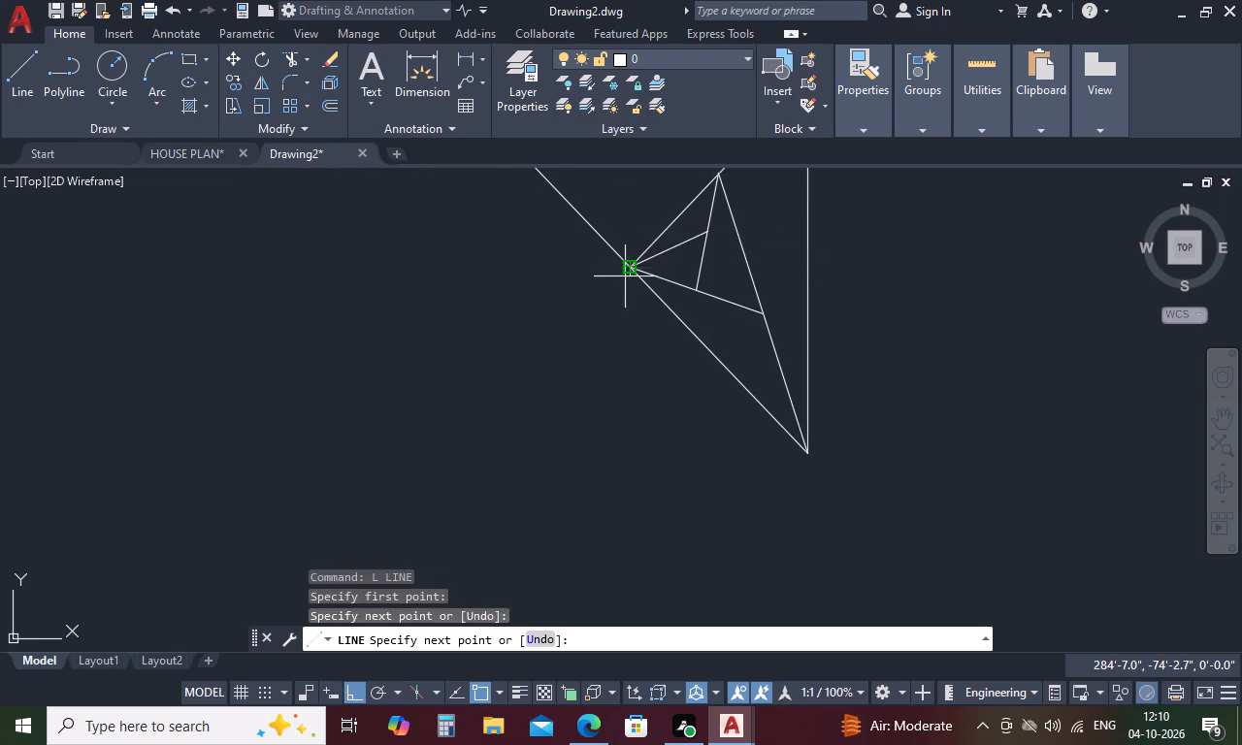
pyautogui.press('space')
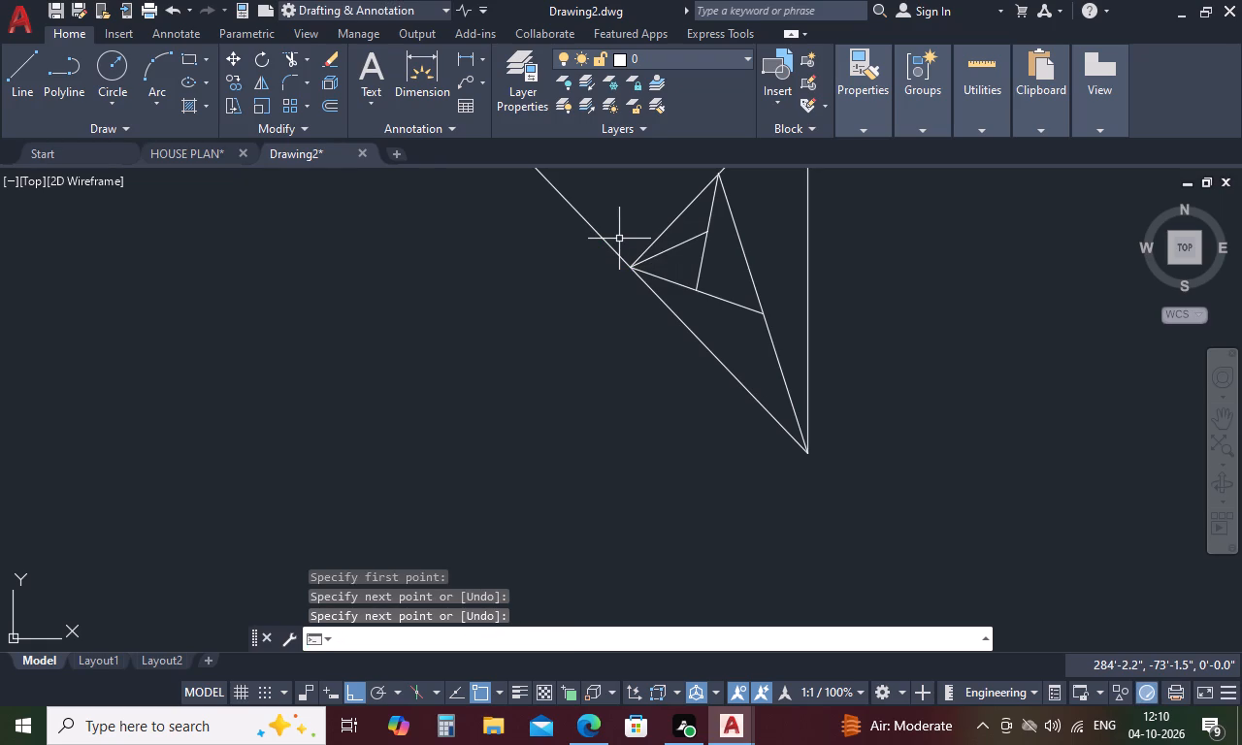
# Draw a line from the midpoint of the newest line to the lower end of the short steep line.
pyautogui.write('L')
pyautogui.press('space')
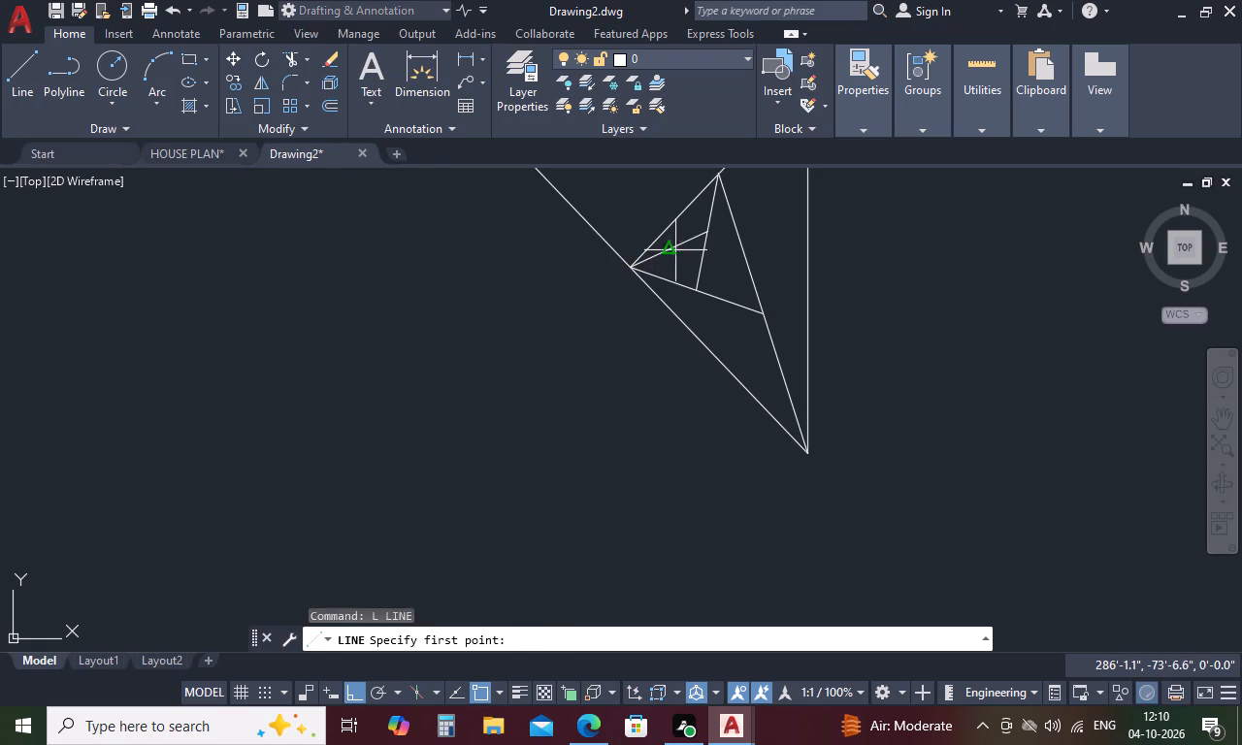
pyautogui.click(668, 248)
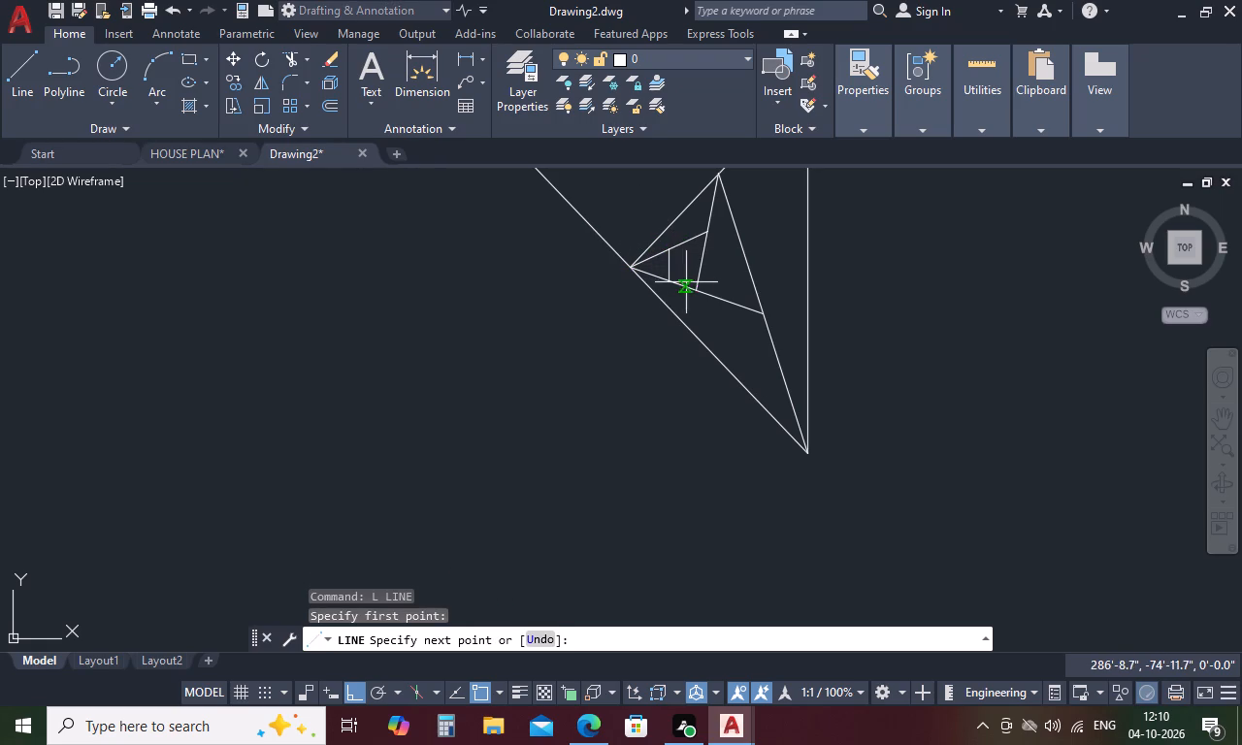
pyautogui.click(691, 285)
pyautogui.scroll(2, 680, 244)
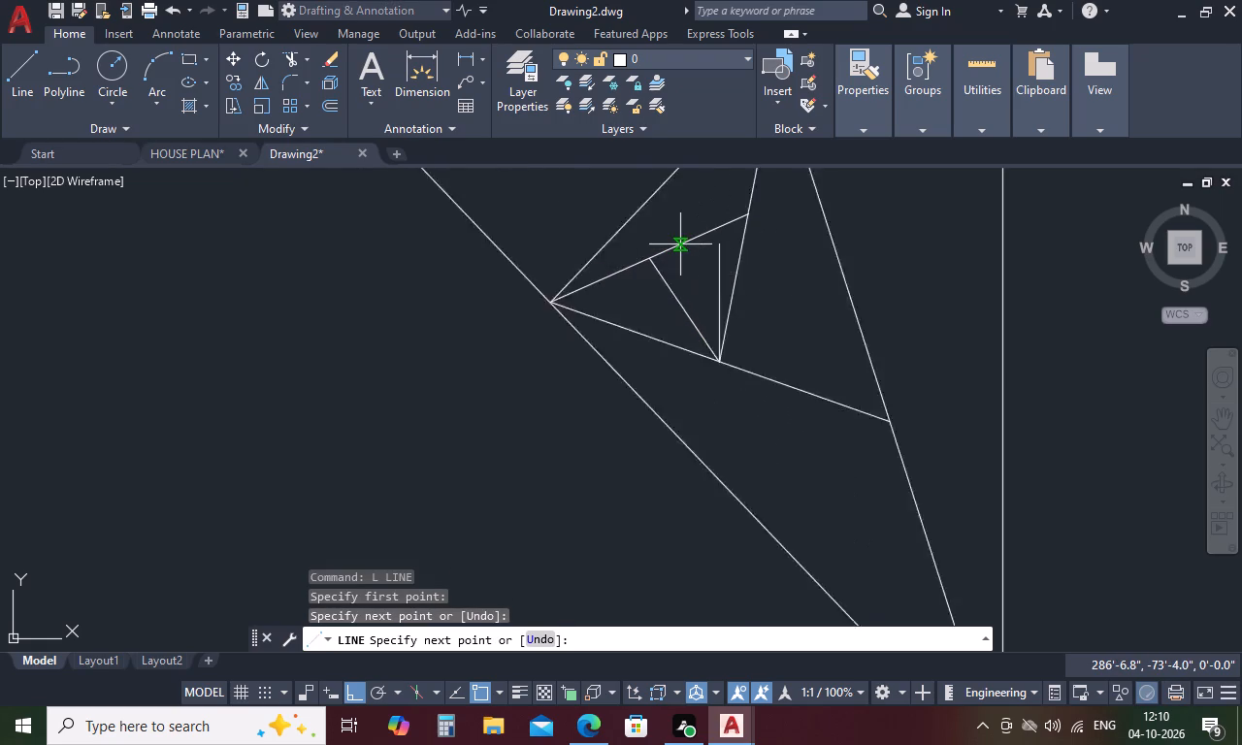
pyautogui.scroll(2, 680, 244)
pyautogui.press('space')
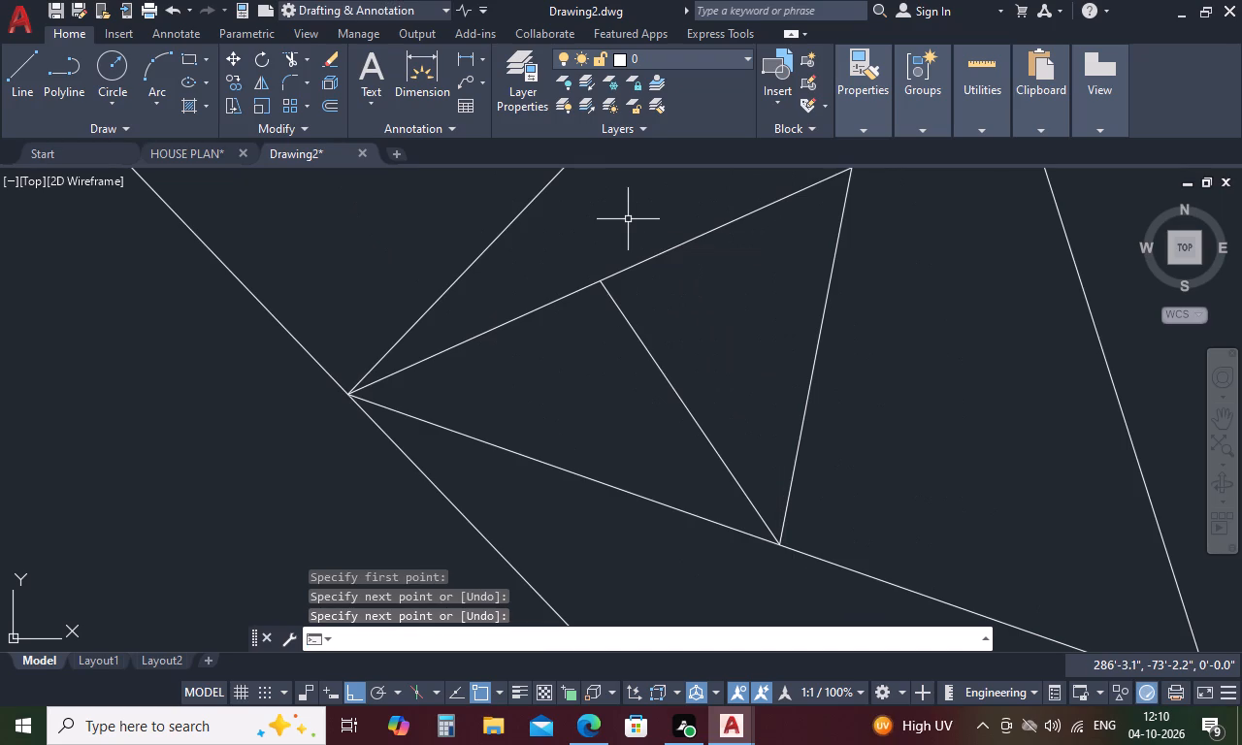
# Draw a line from the midpoint of the newest inner line to the upper corner of the small triangle enclosing it.
pyautogui.write('L')
pyautogui.press('space')
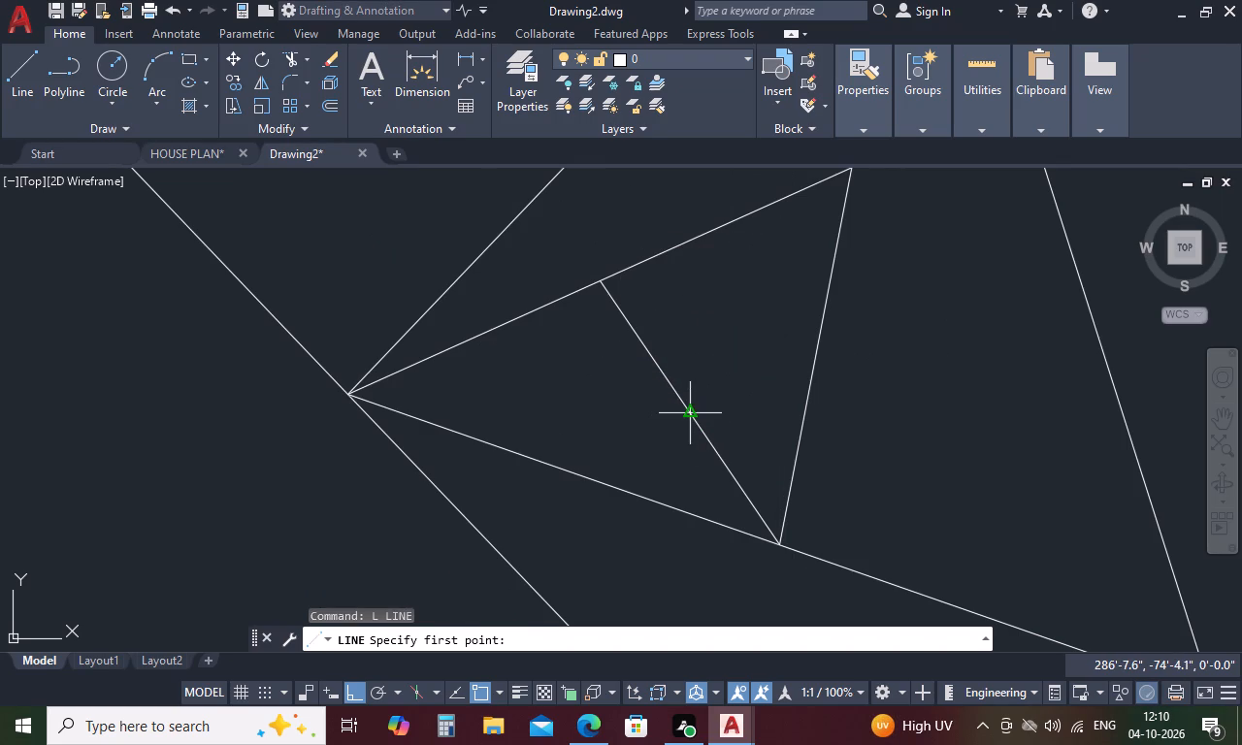
pyautogui.click(688, 412)
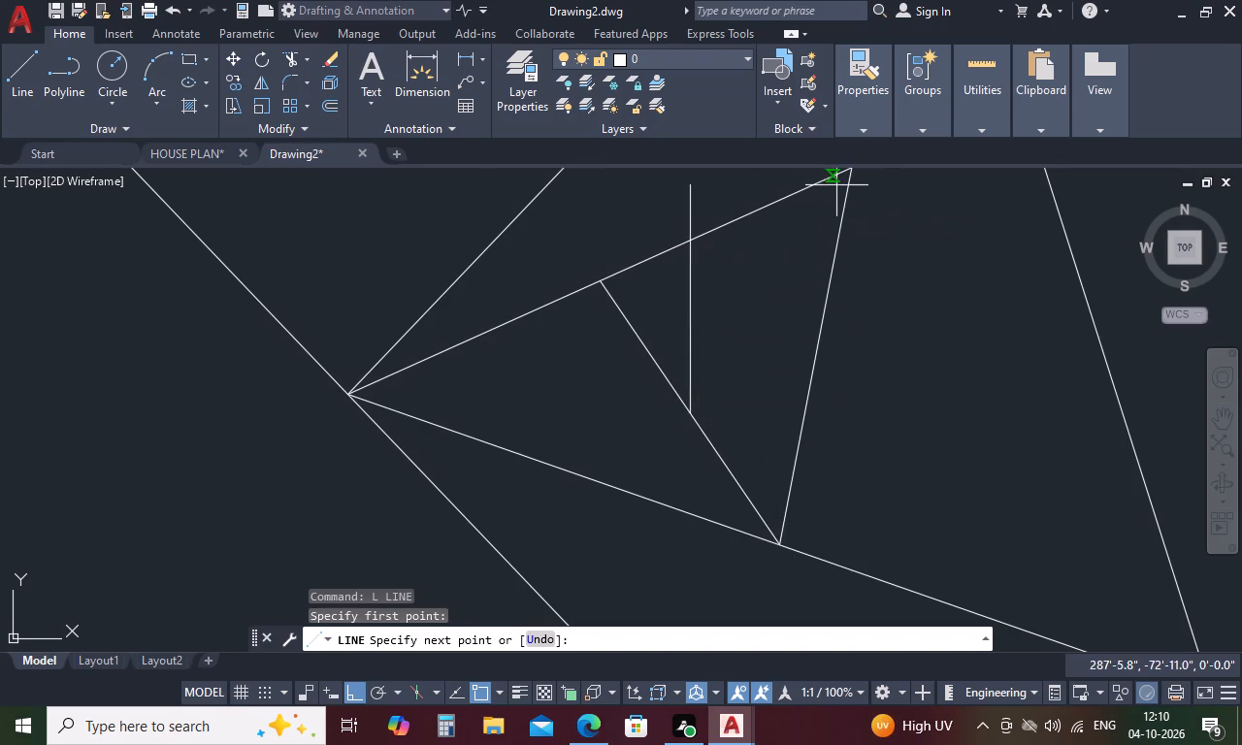
pyautogui.scroll(-3, 674, 417)
pyautogui.scroll(2, 714, 356)
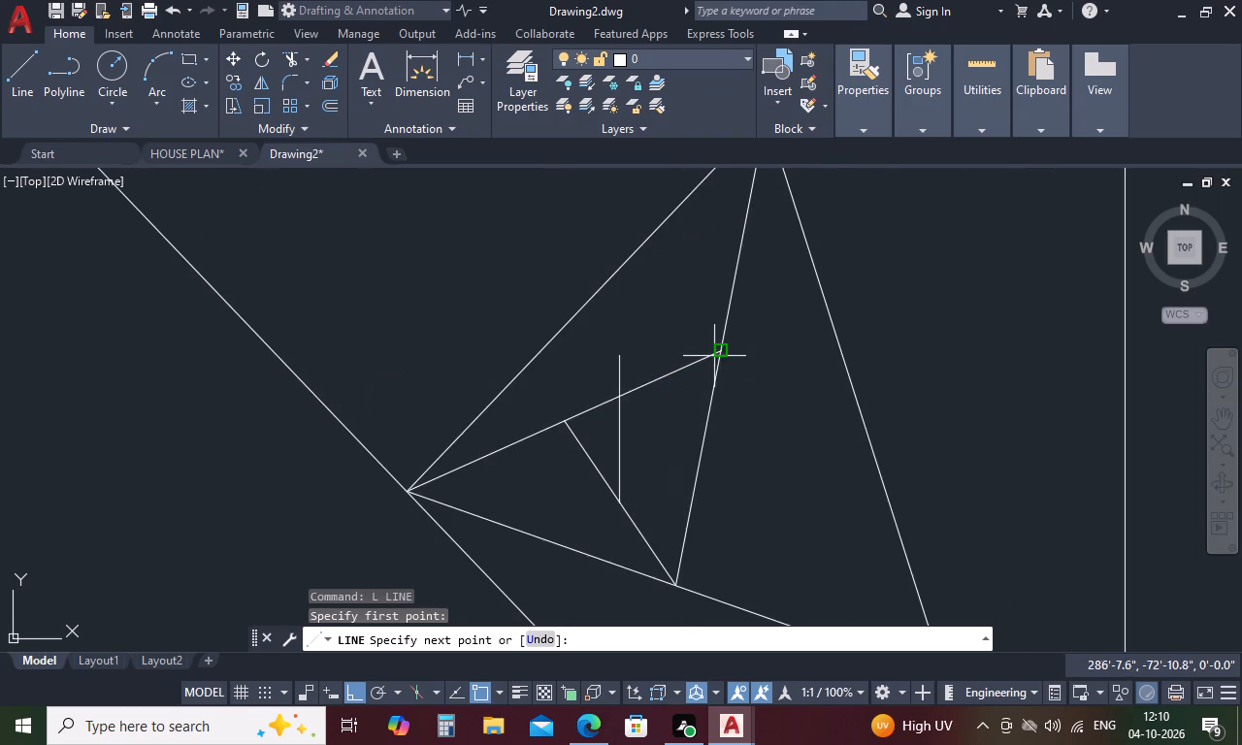
pyautogui.click(715, 355)
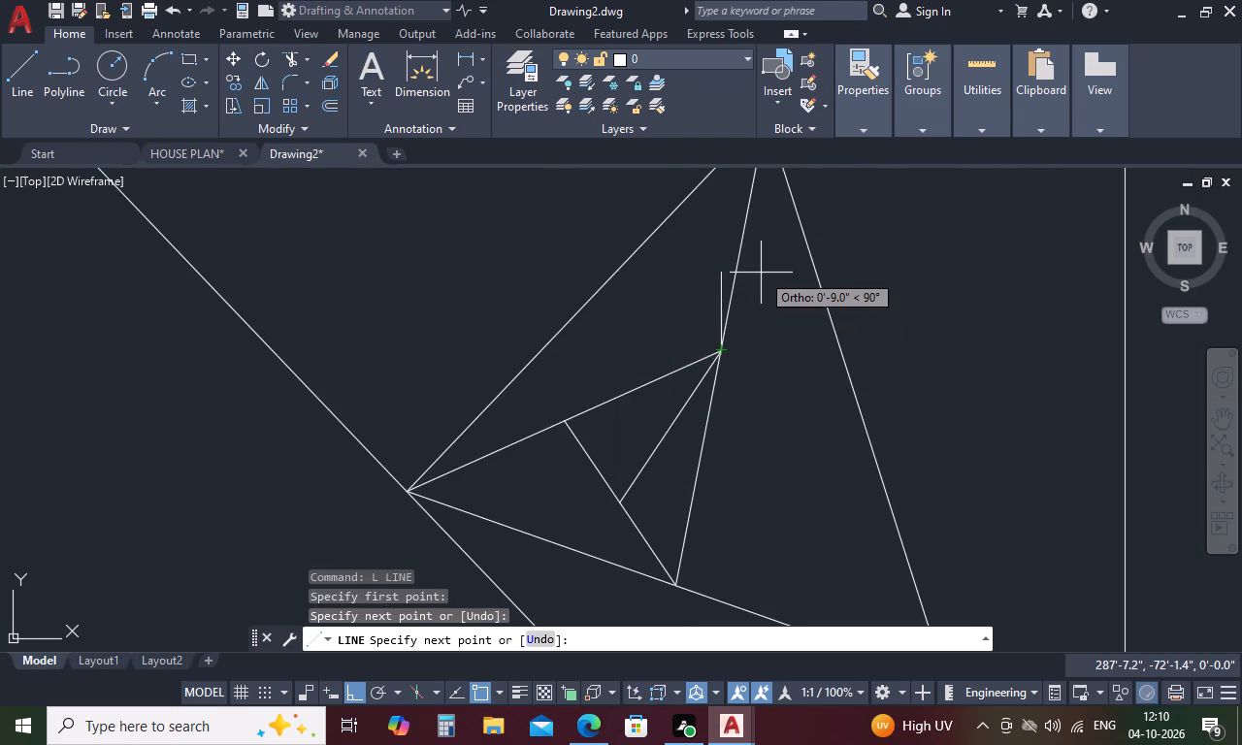
pyautogui.press('space')
# Draw a line from the midpoint of the newest line to the junction at the midpoint of the triangle's upper slanted side.
pyautogui.write('L')
pyautogui.press('space')
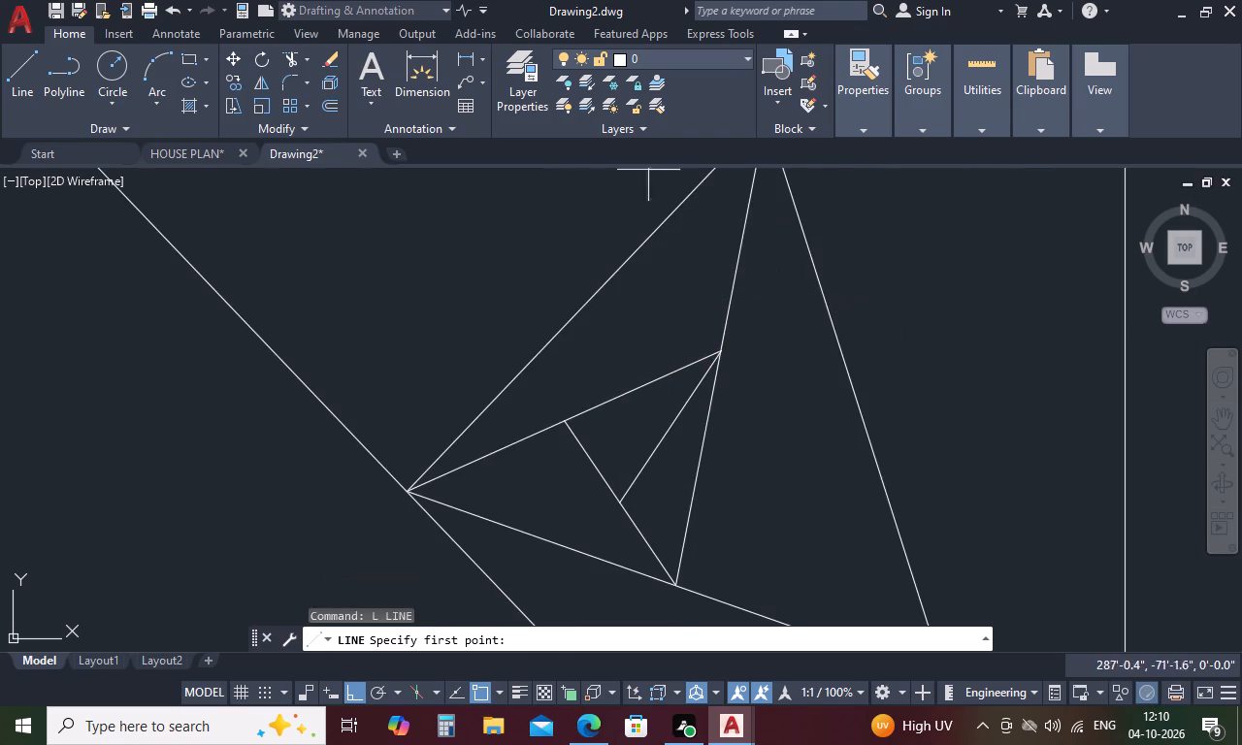
pyautogui.scroll(-2, 579, 280)
pyautogui.scroll(1, 605, 356)
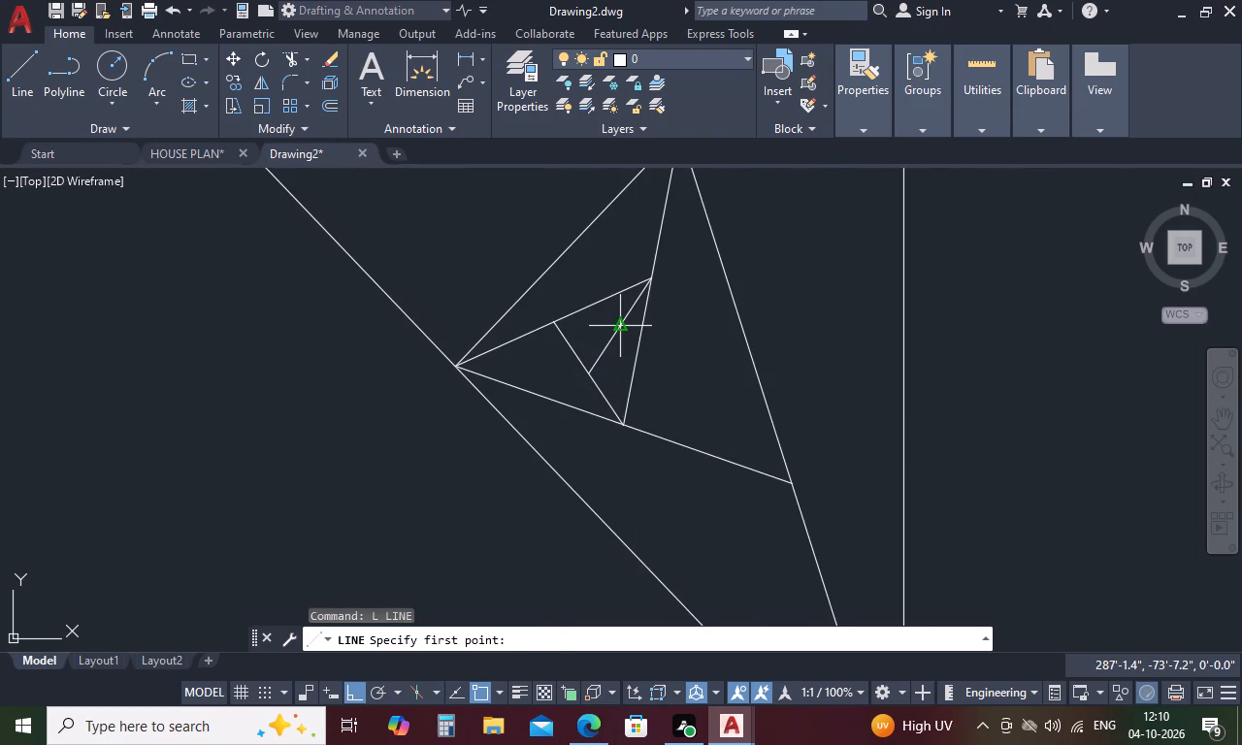
pyautogui.click(619, 327)
pyautogui.click(557, 325)
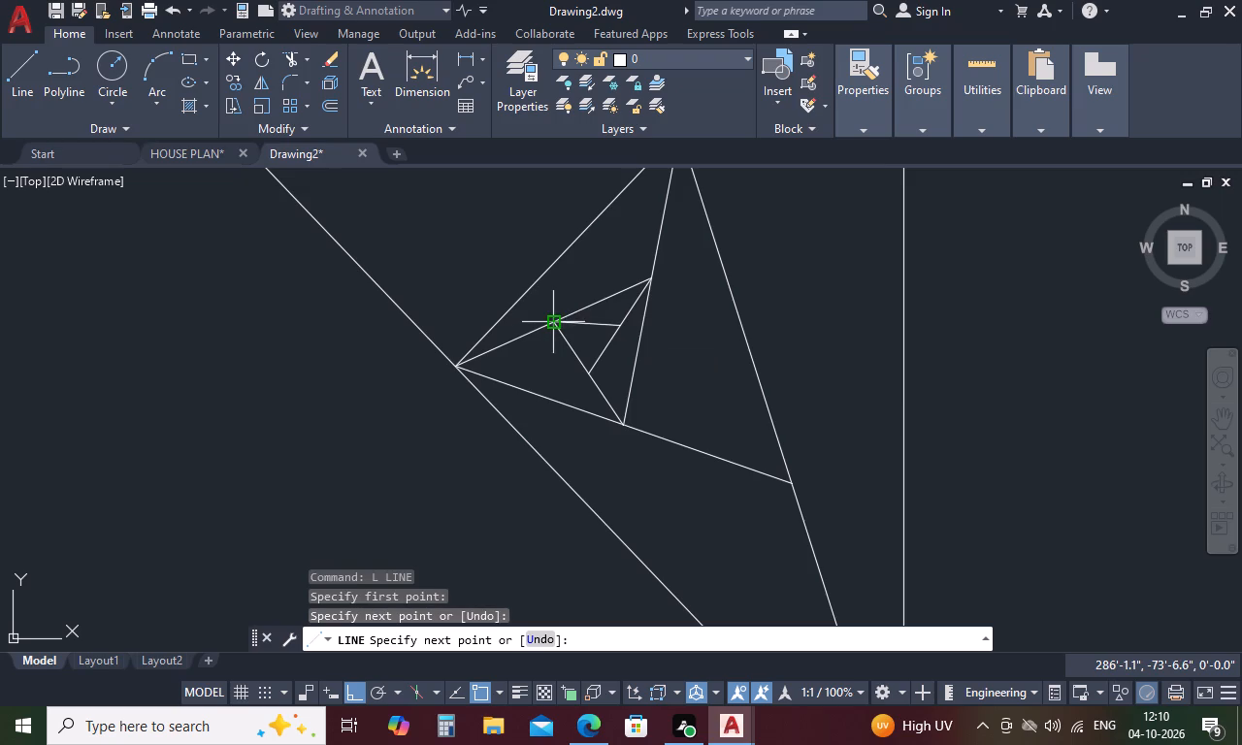
pyautogui.press('space')
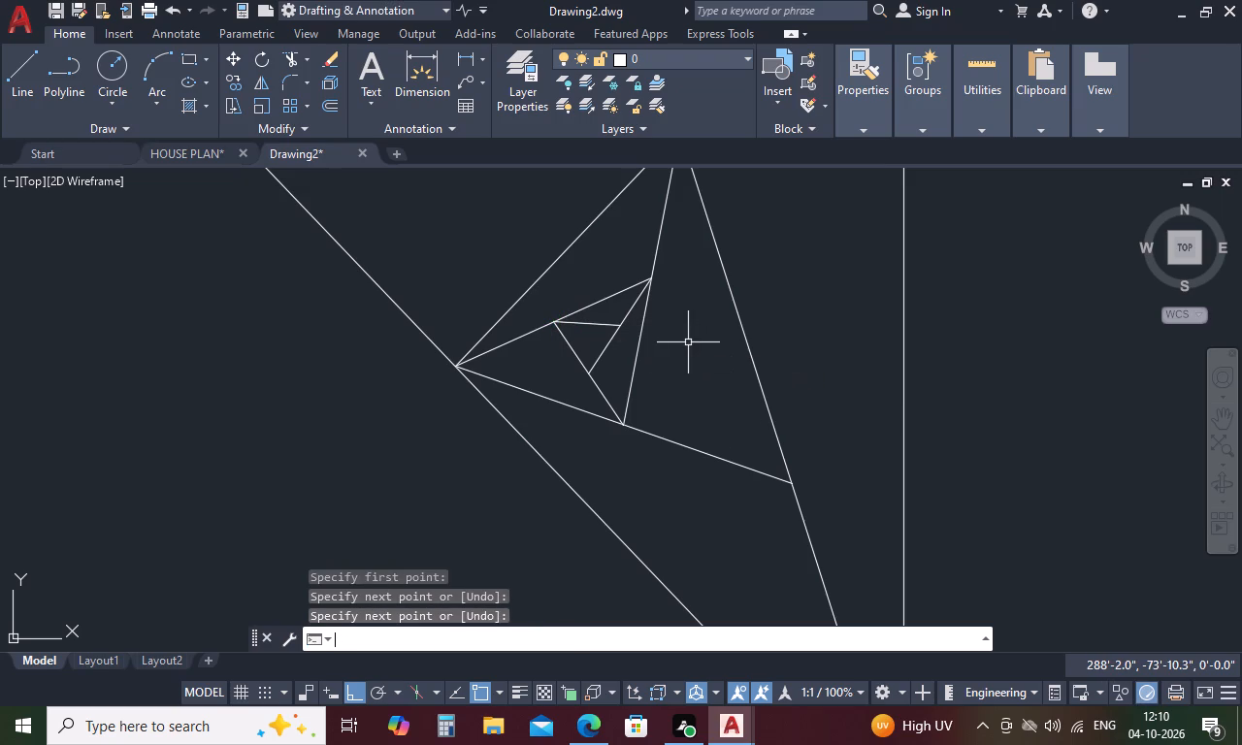
# Draw a line from the midpoint of the newest, nearly horizontal line down to the lower corner of the small triangle beneath it.
pyautogui.write('L')
pyautogui.press('space')
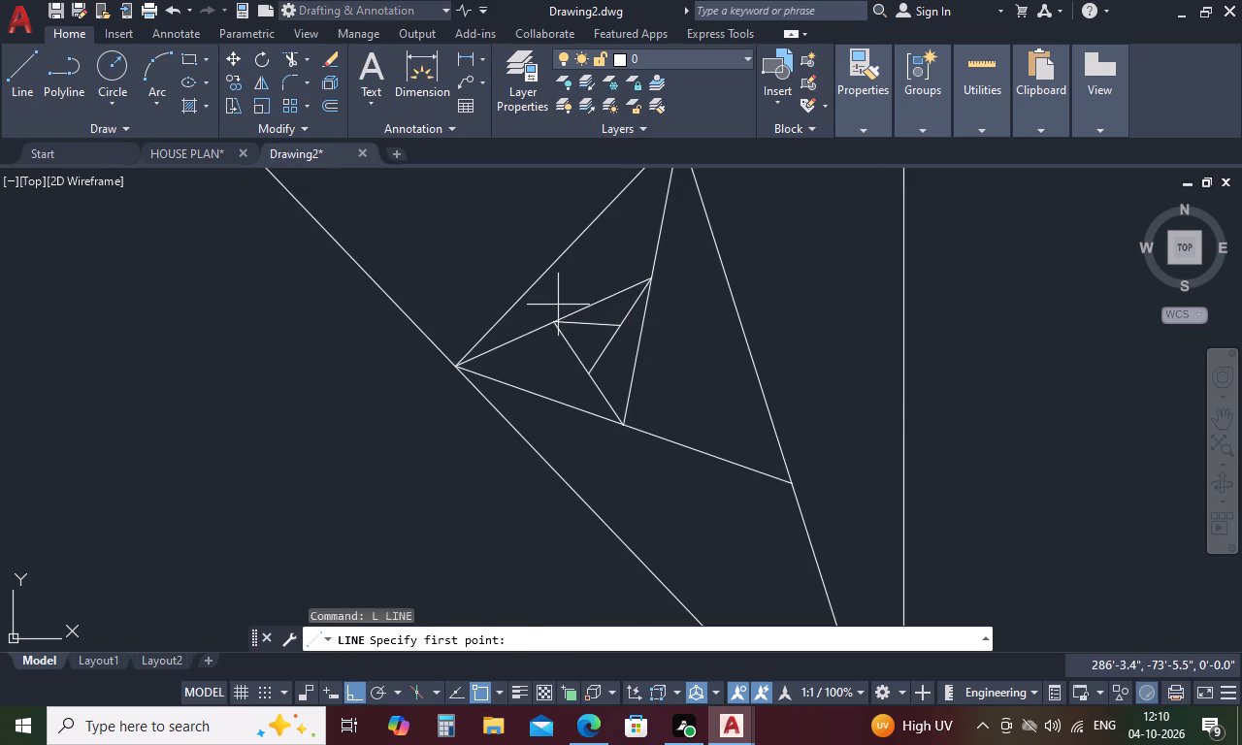
pyautogui.scroll(3, 613, 293)
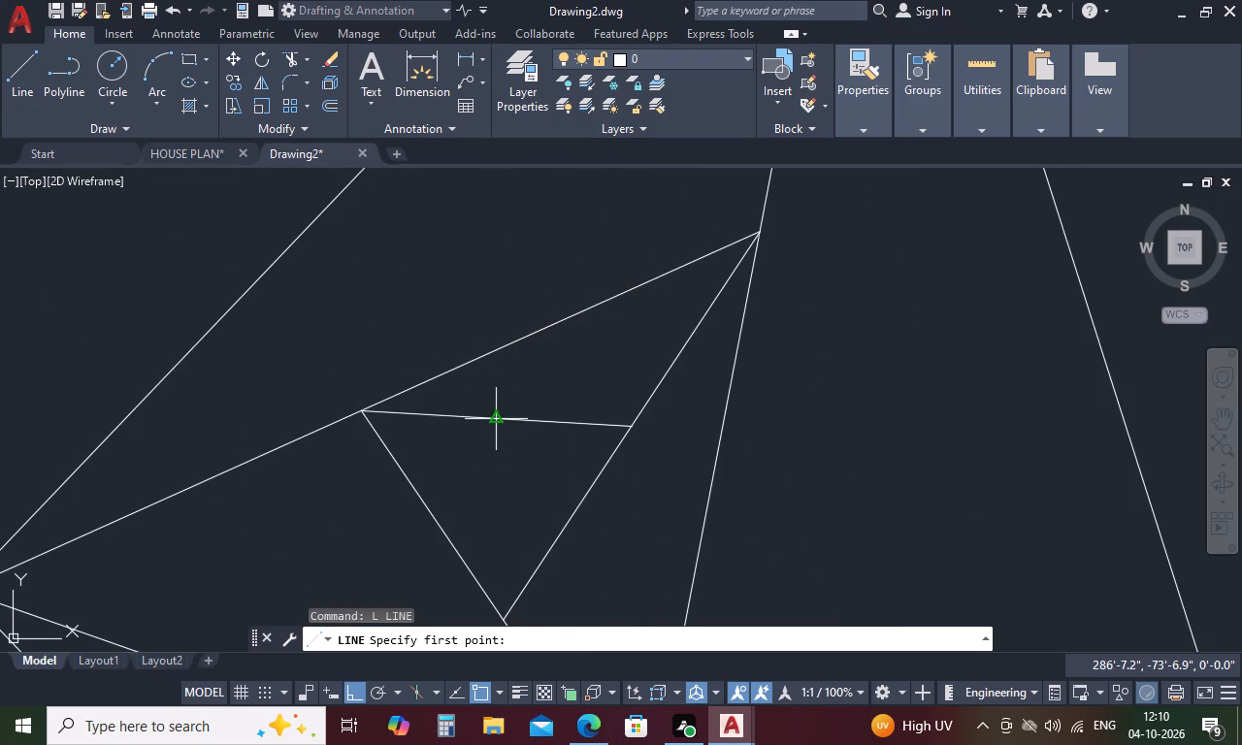
pyautogui.click(498, 417)
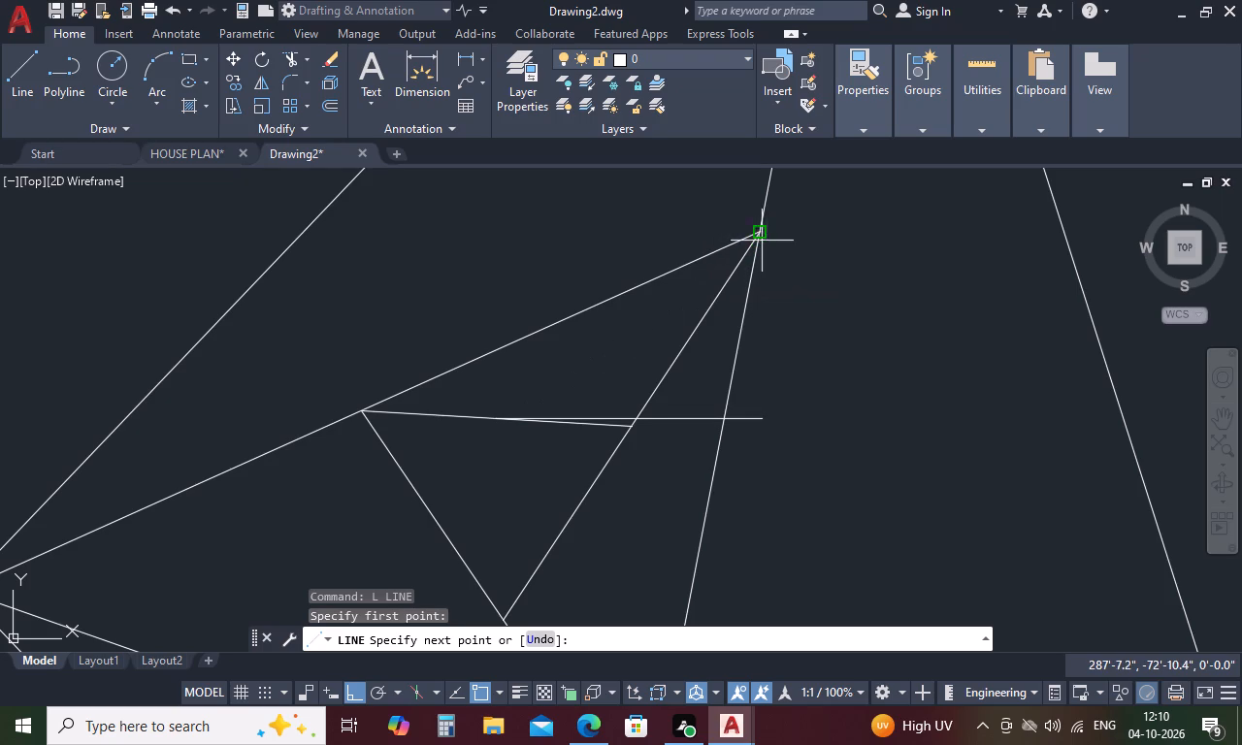
pyautogui.scroll(-2, 612, 289)
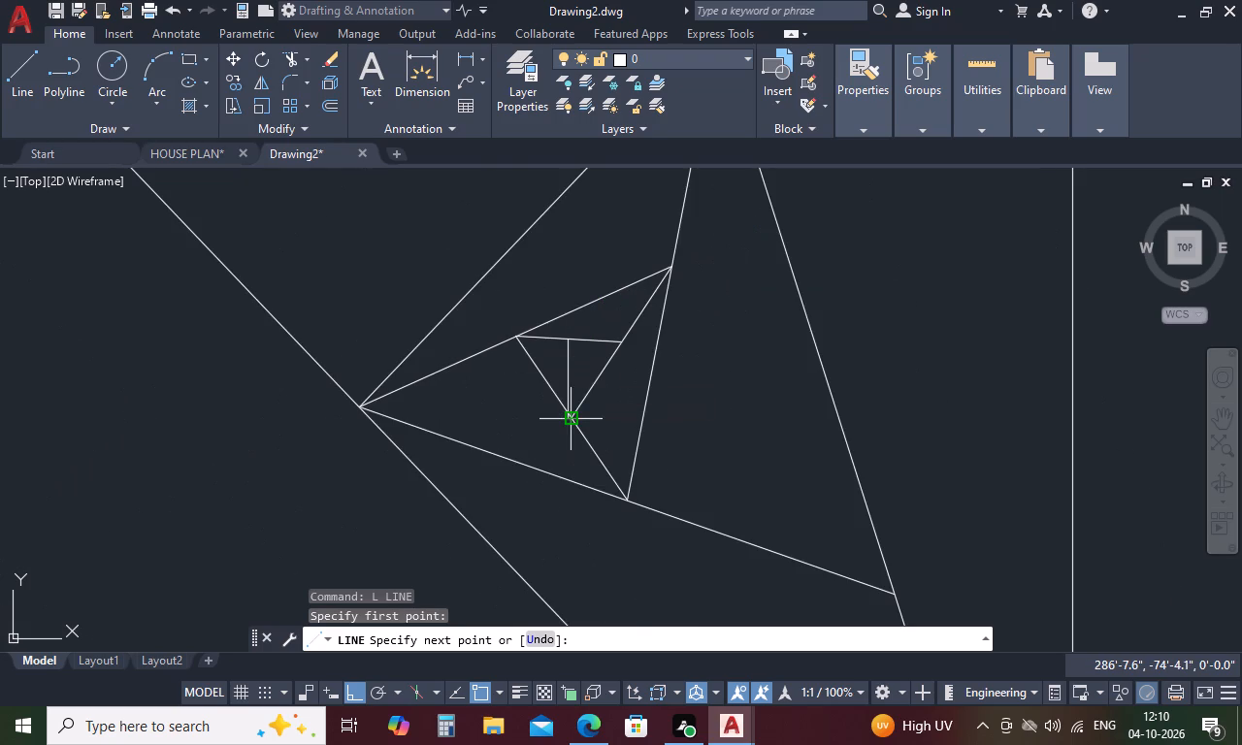
pyautogui.scroll(2, 572, 412)
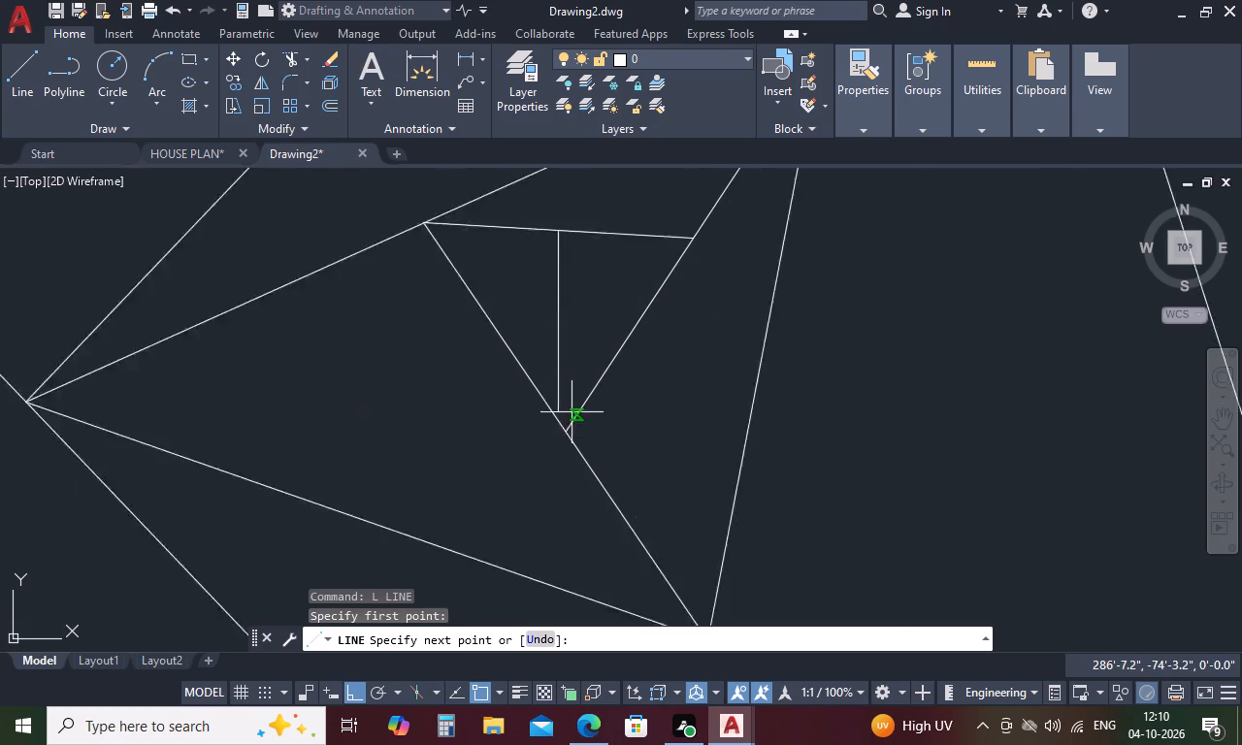
pyautogui.scroll(2, 572, 412)
pyautogui.click(549, 467)
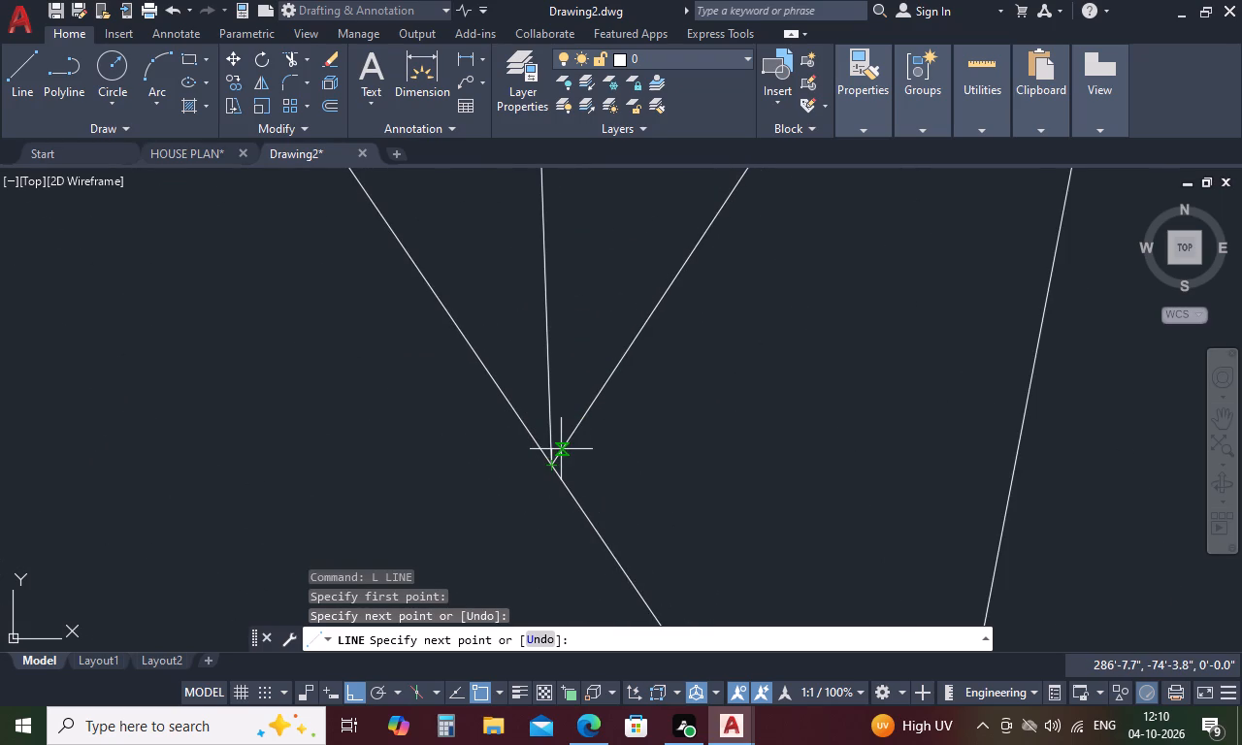
pyautogui.press('space')
# Draw a line from the midpoint of the newest, nearly vertical line to the left end of the nearly horizontal line.
pyautogui.write('L')
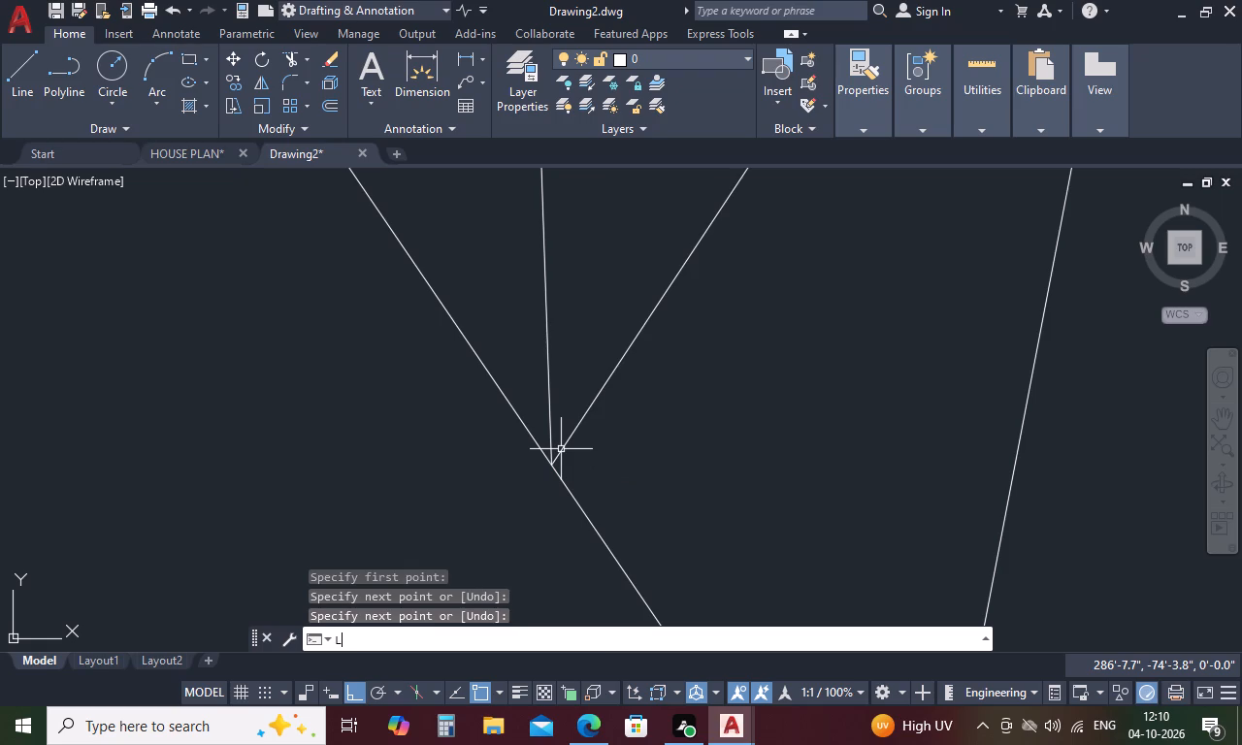
pyautogui.press('space')
pyautogui.scroll(-2, 633, 408)
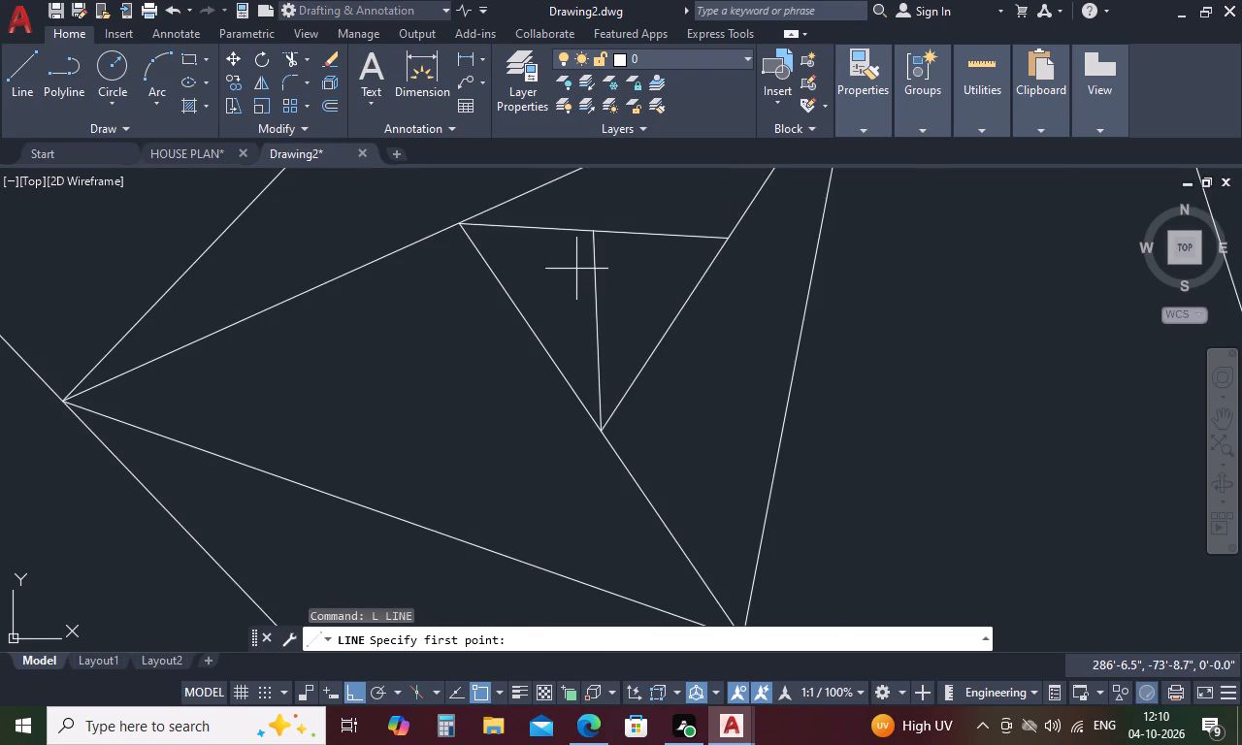
pyautogui.click(596, 326)
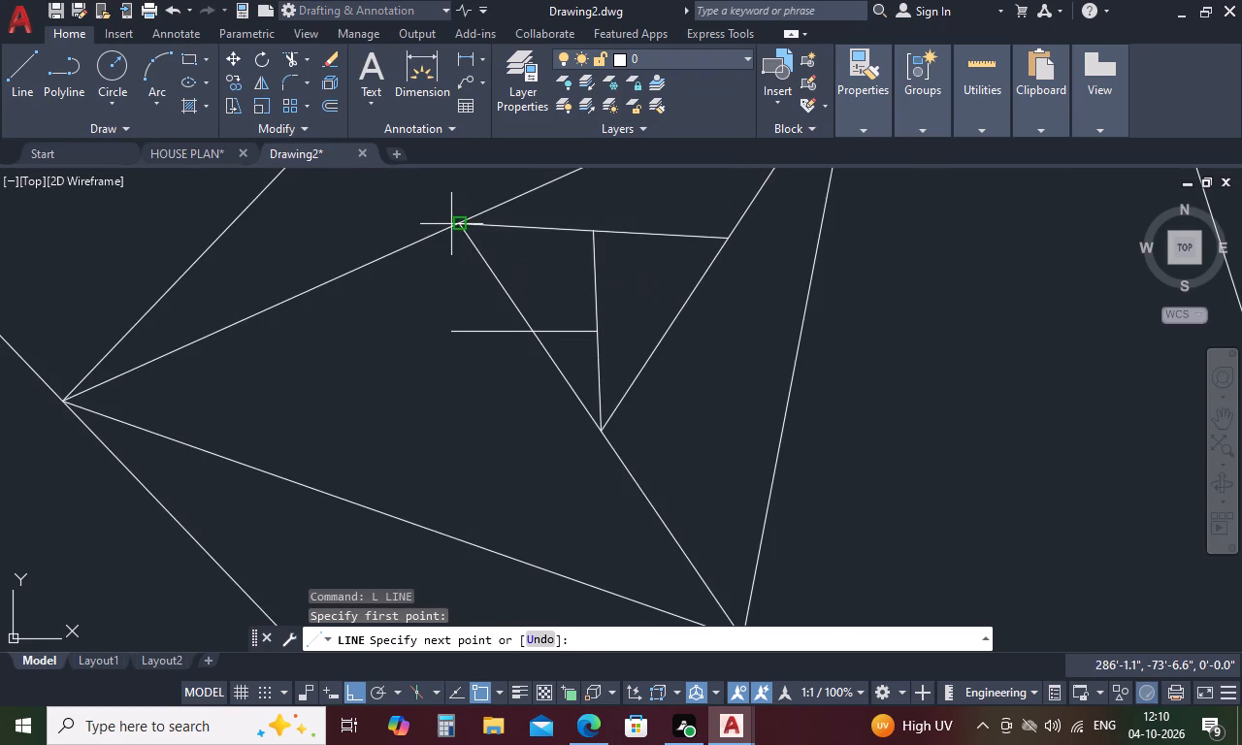
pyautogui.click(457, 225)
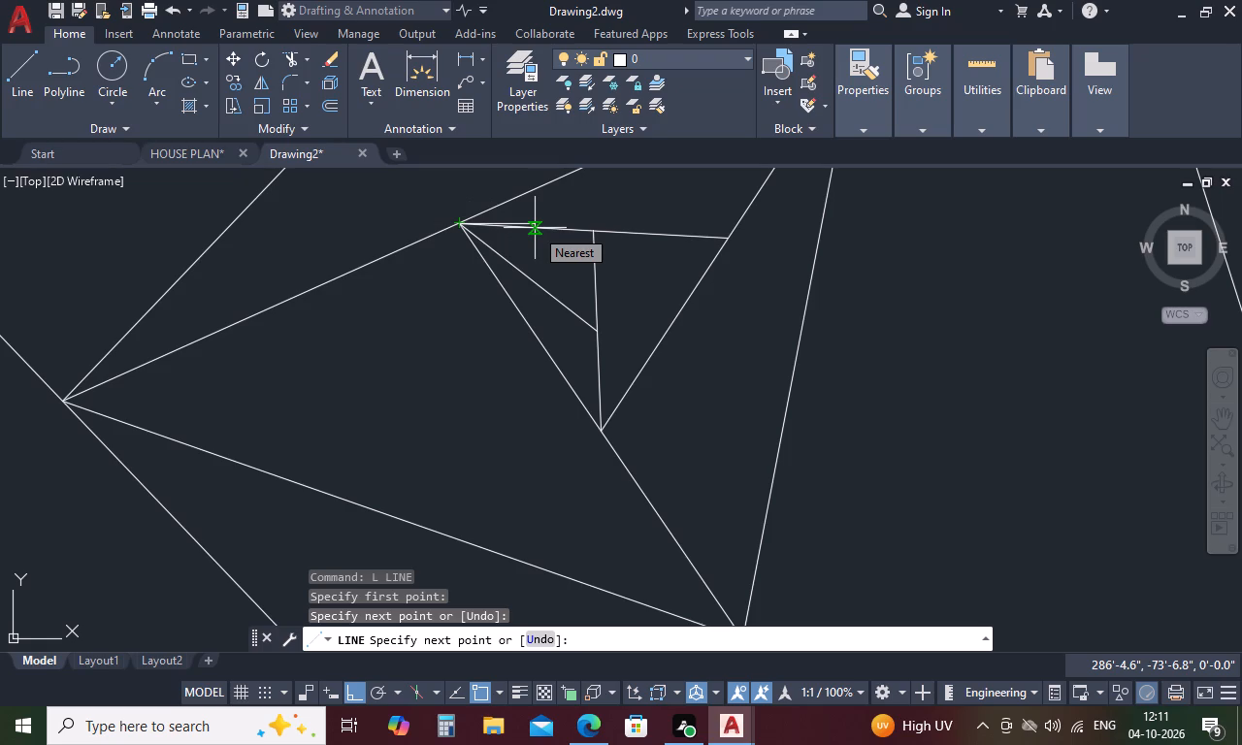
pyautogui.press('space')
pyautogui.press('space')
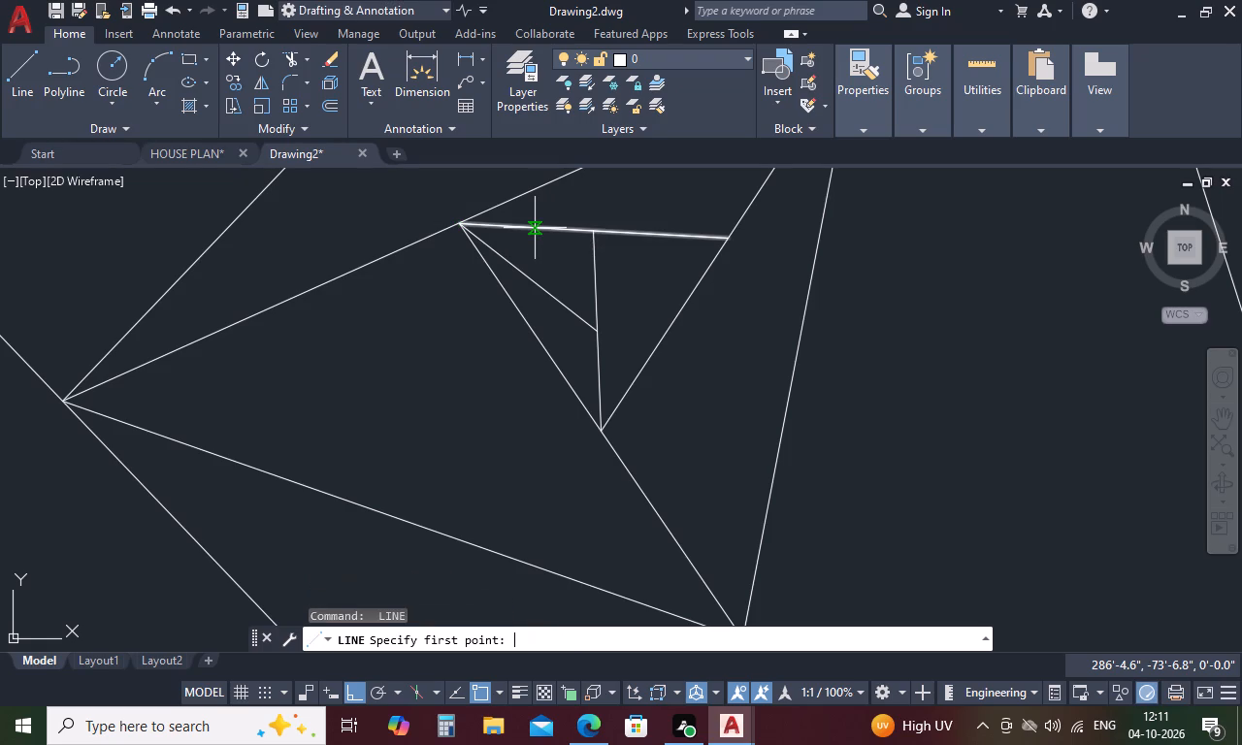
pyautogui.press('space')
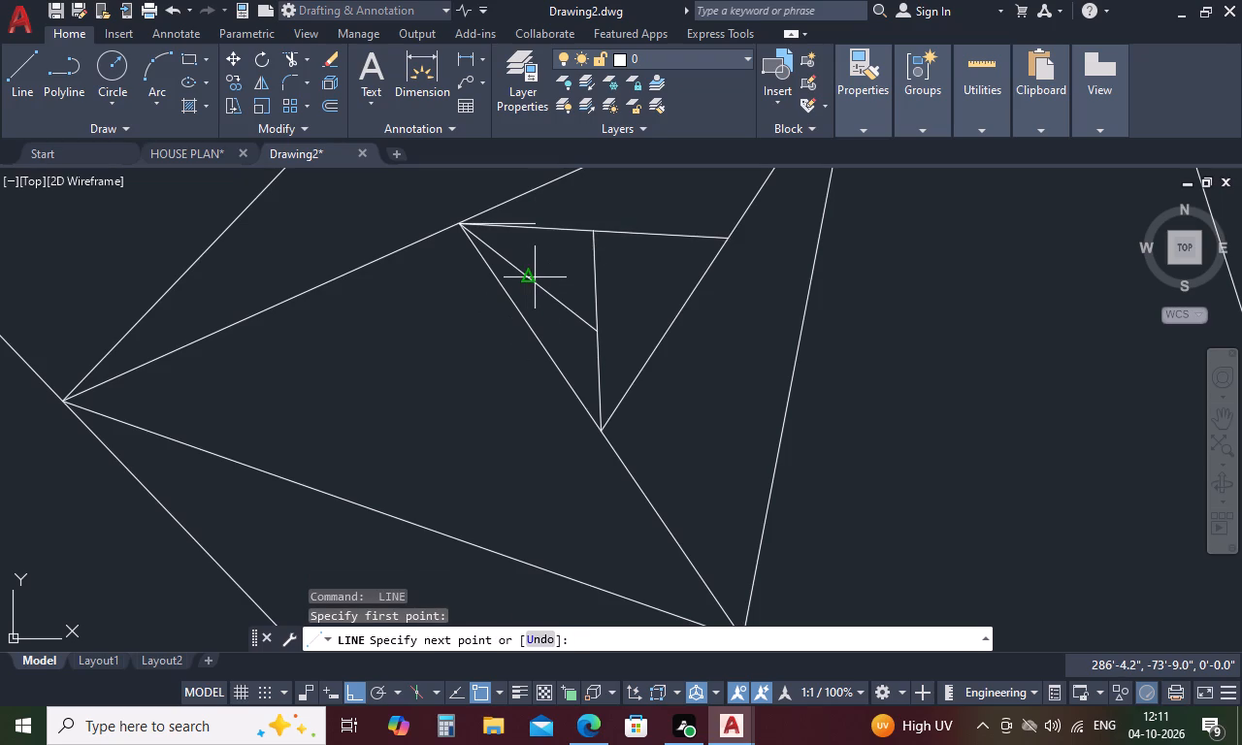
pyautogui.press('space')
# Draw a line from the midpoint of the newest slanted line to the upper end of the nearly vertical line.
pyautogui.press('space')
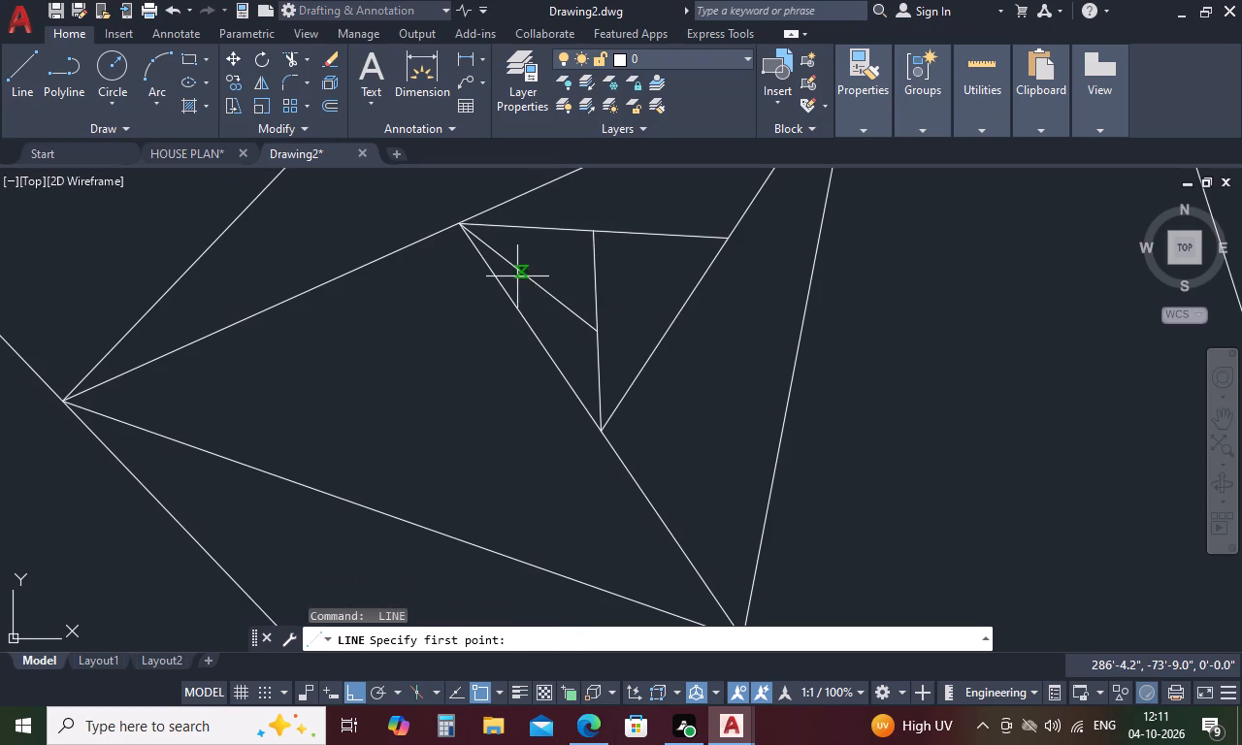
pyautogui.click(527, 282)
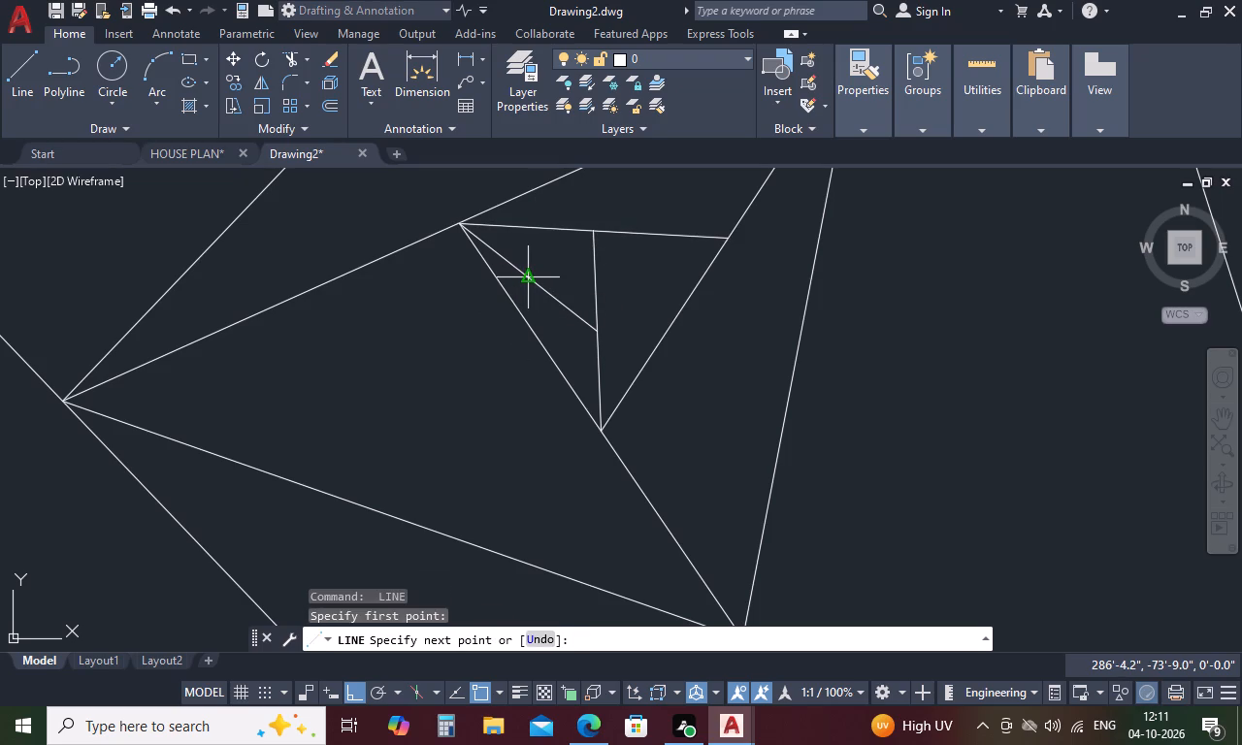
pyautogui.click(589, 236)
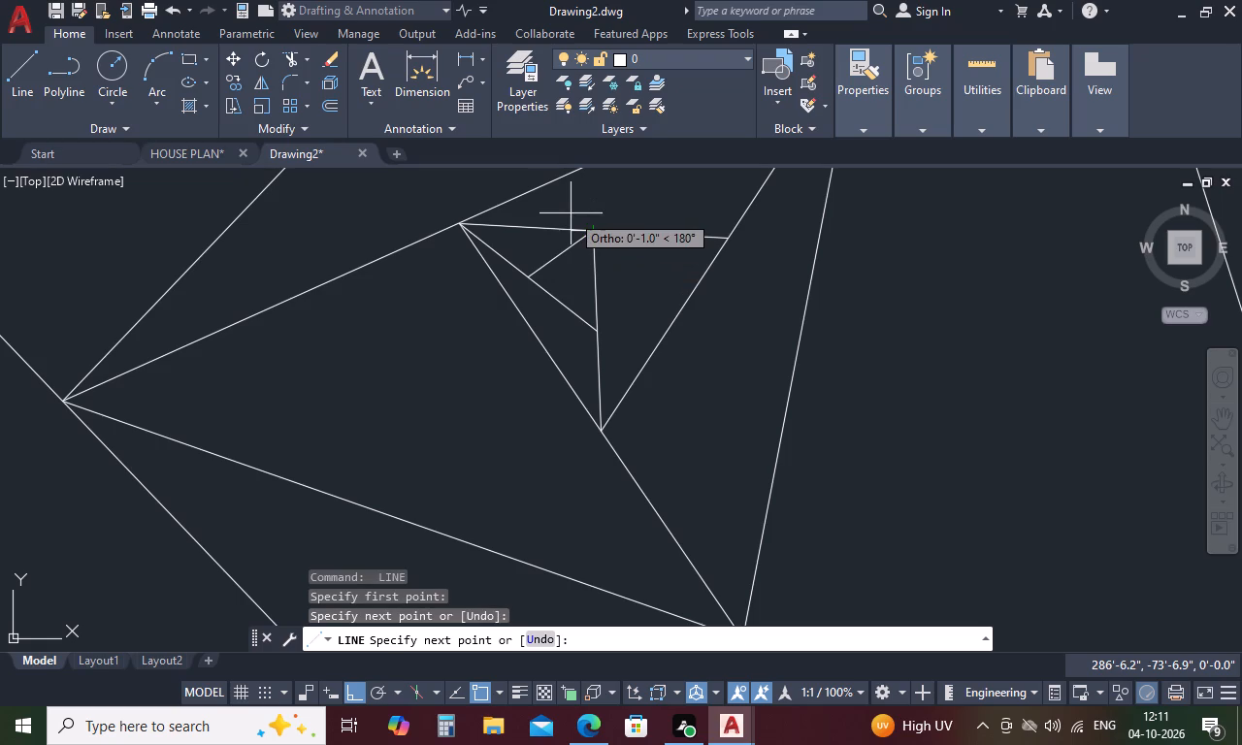
pyautogui.press('space')
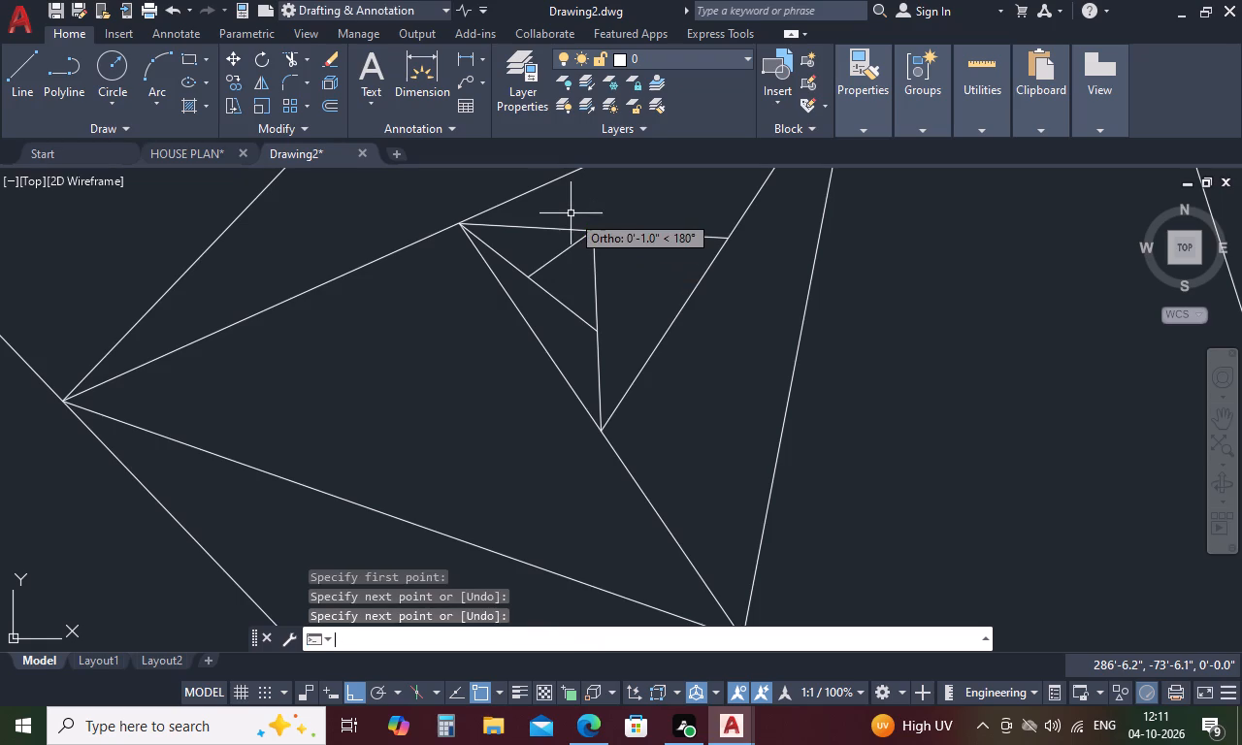
# Draw a line from the midpoint of the newest short line to the left end of the nearly horizontal line.
pyautogui.press('space')
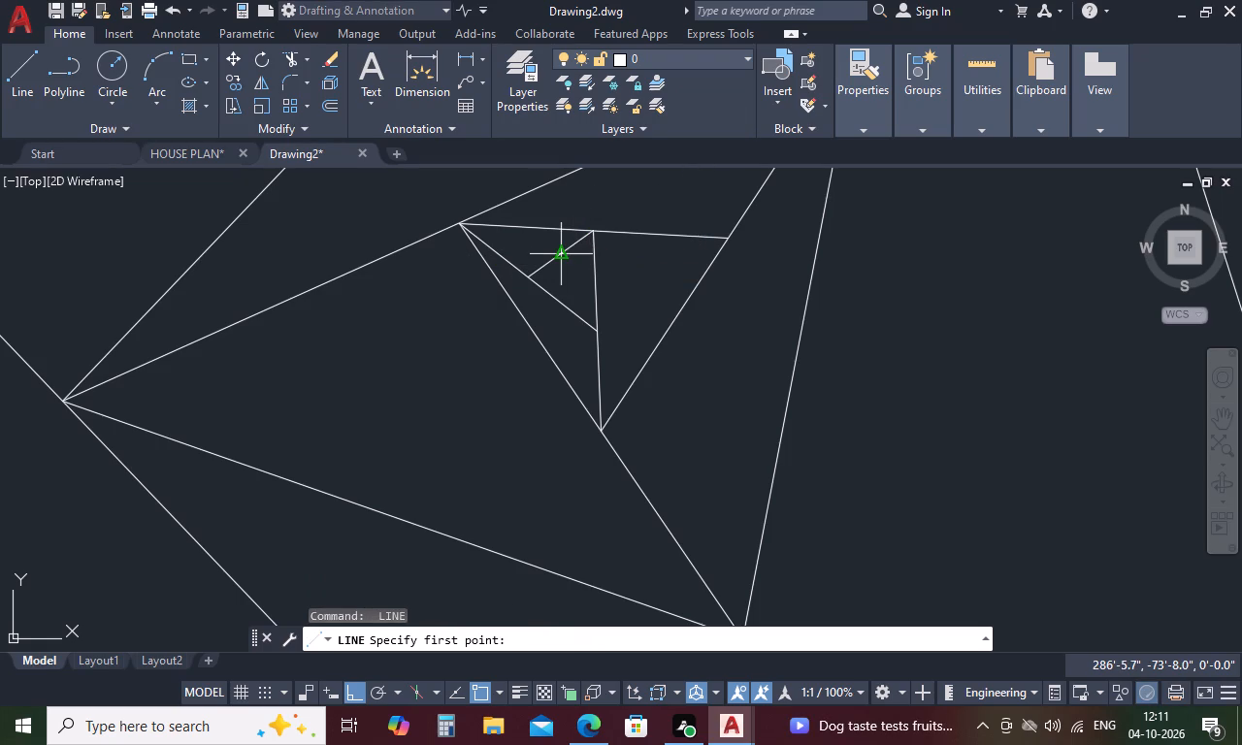
pyautogui.click(563, 251)
pyautogui.click(461, 225)
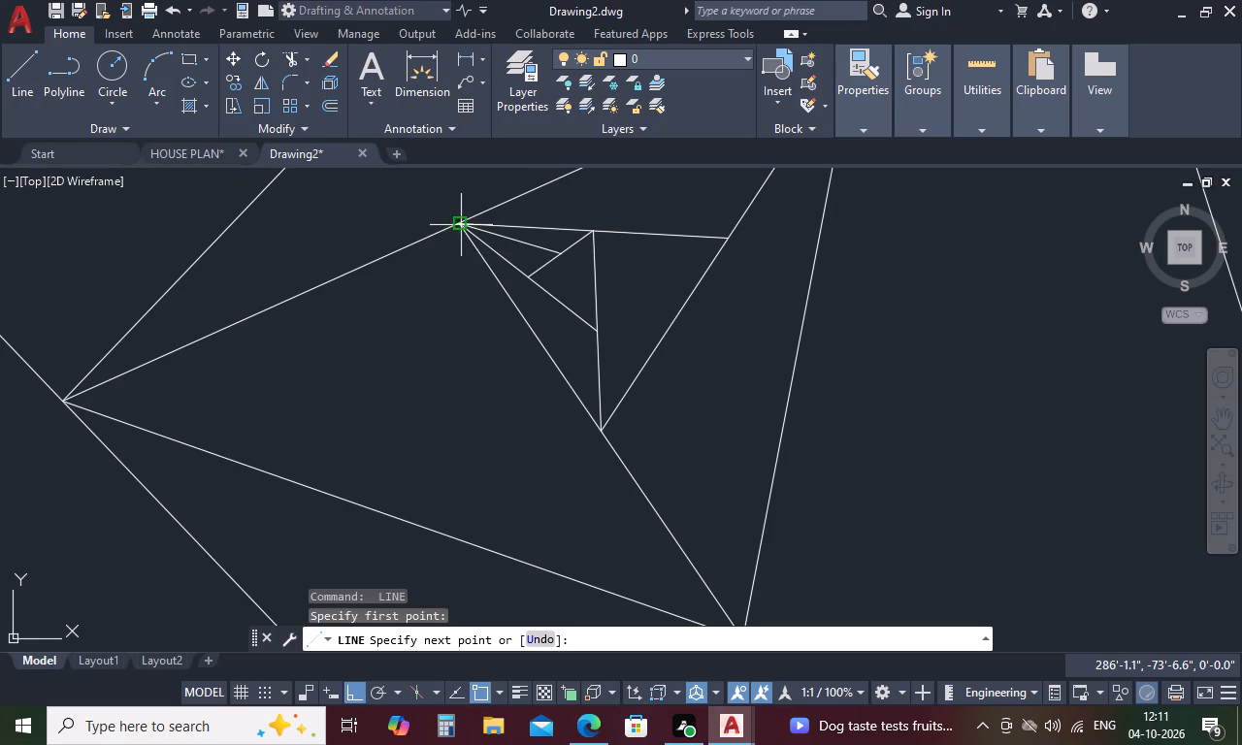
pyautogui.press('space')
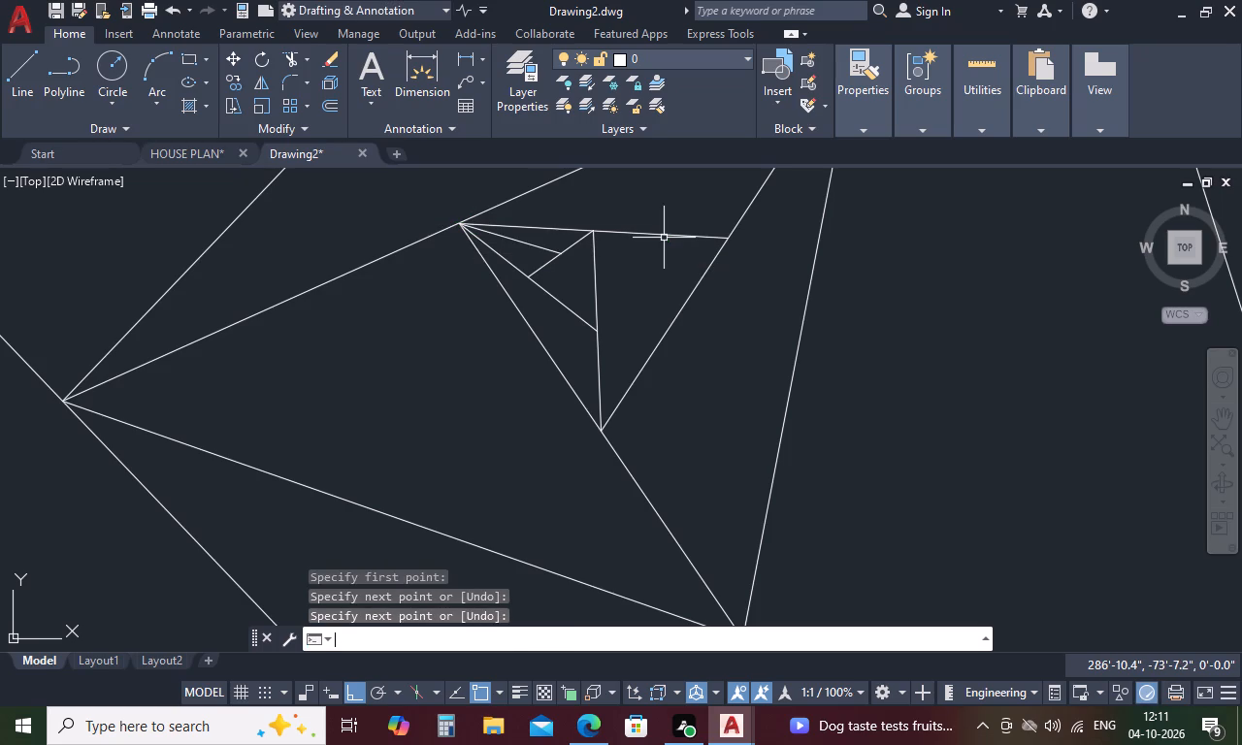
# Draw a line from the midpoint of the newest line to the upper end of the nearly vertical line.
pyautogui.press('space')
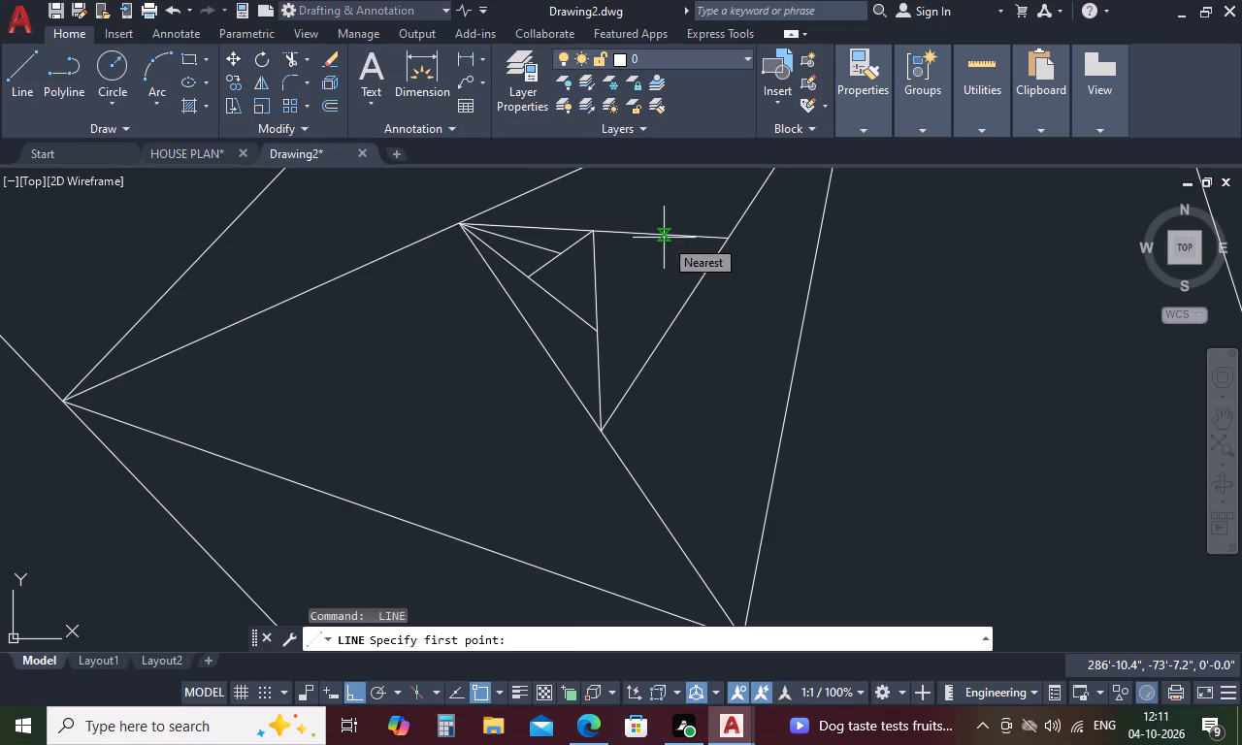
pyautogui.scroll(2, 525, 228)
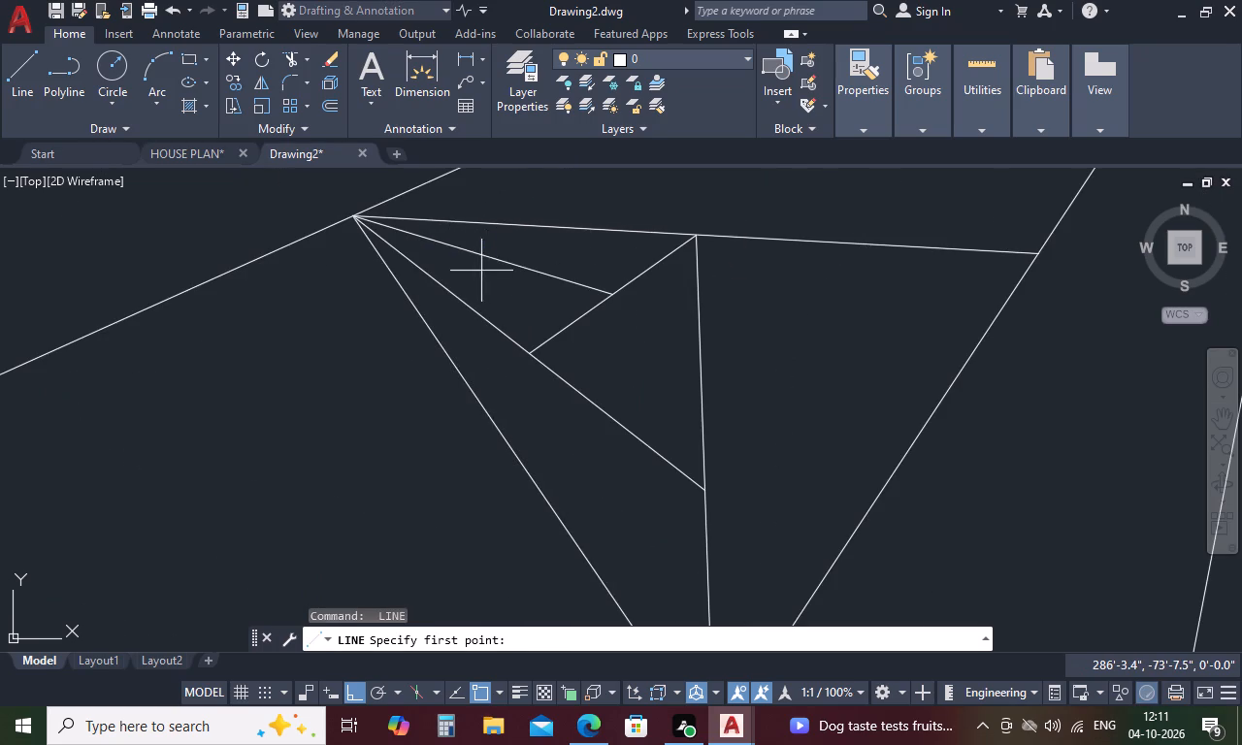
pyautogui.click(481, 256)
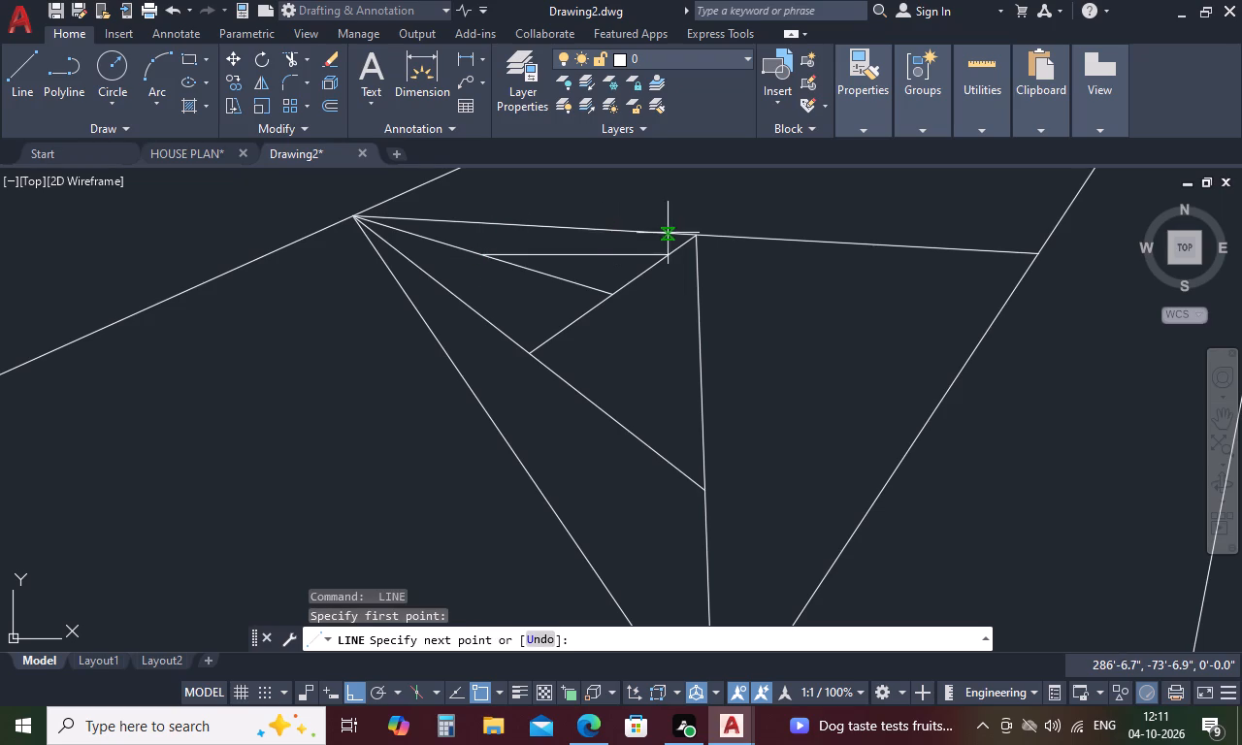
pyautogui.click(691, 235)
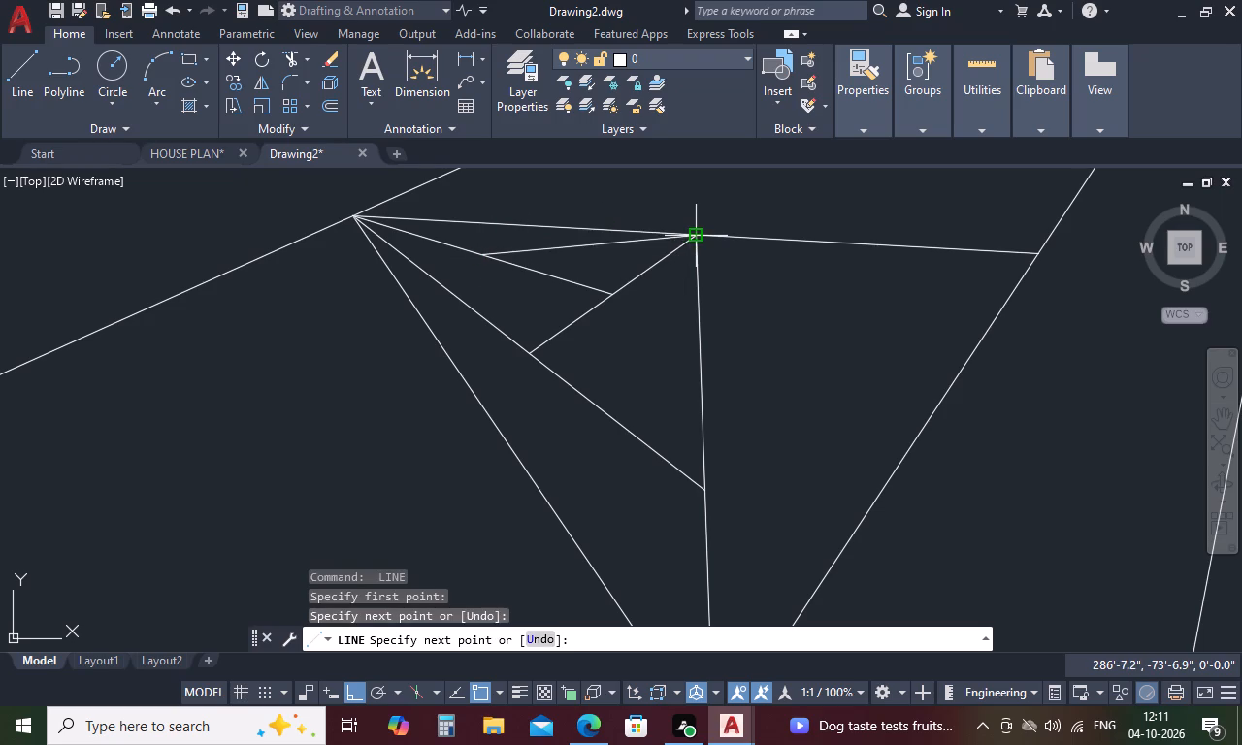
pyautogui.press('space')
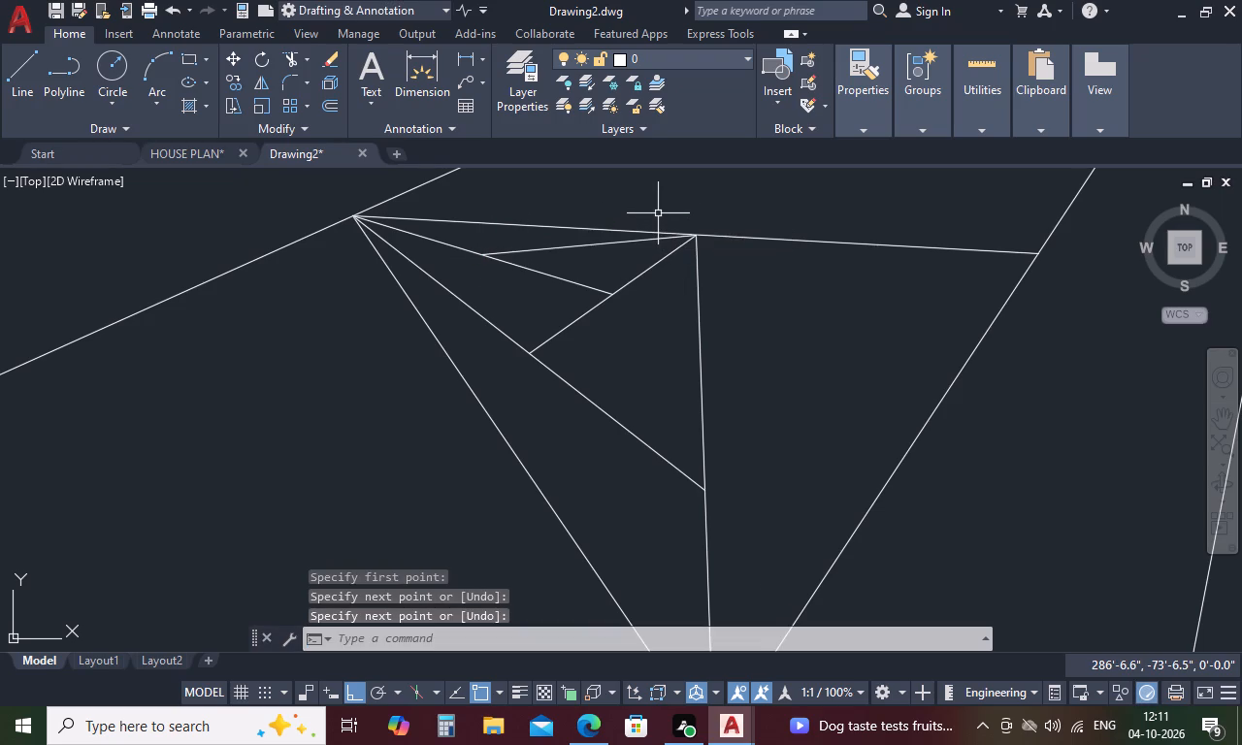
# Draw a line from the midpoint of the newest line to the lower corner of the thin triangle beneath it.
pyautogui.press('space')
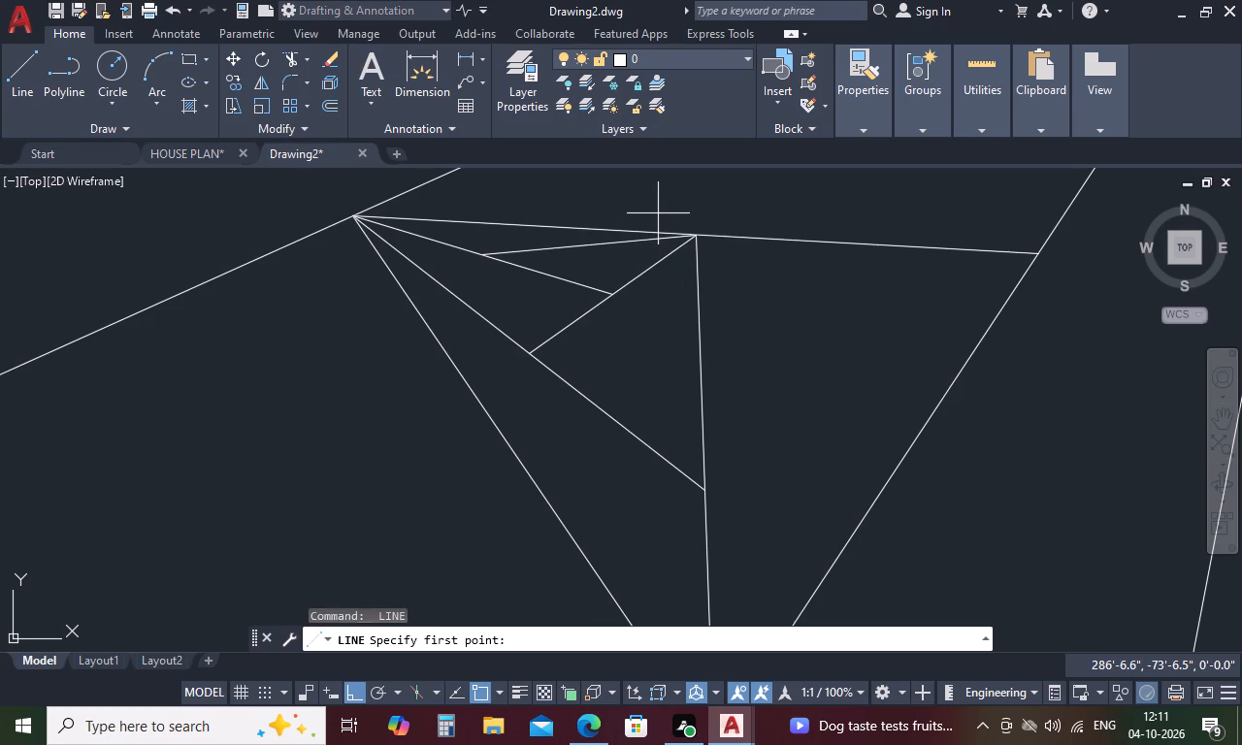
pyautogui.click(588, 241)
pyautogui.click(608, 289)
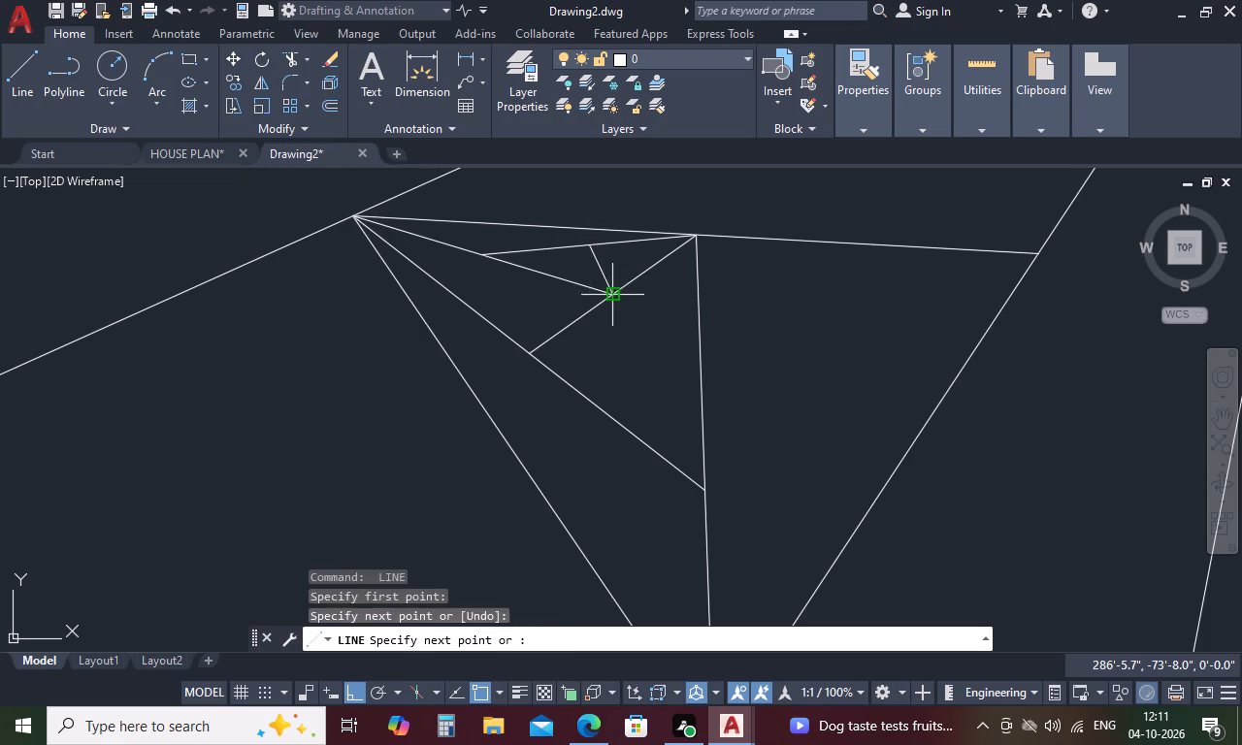
pyautogui.press('space')
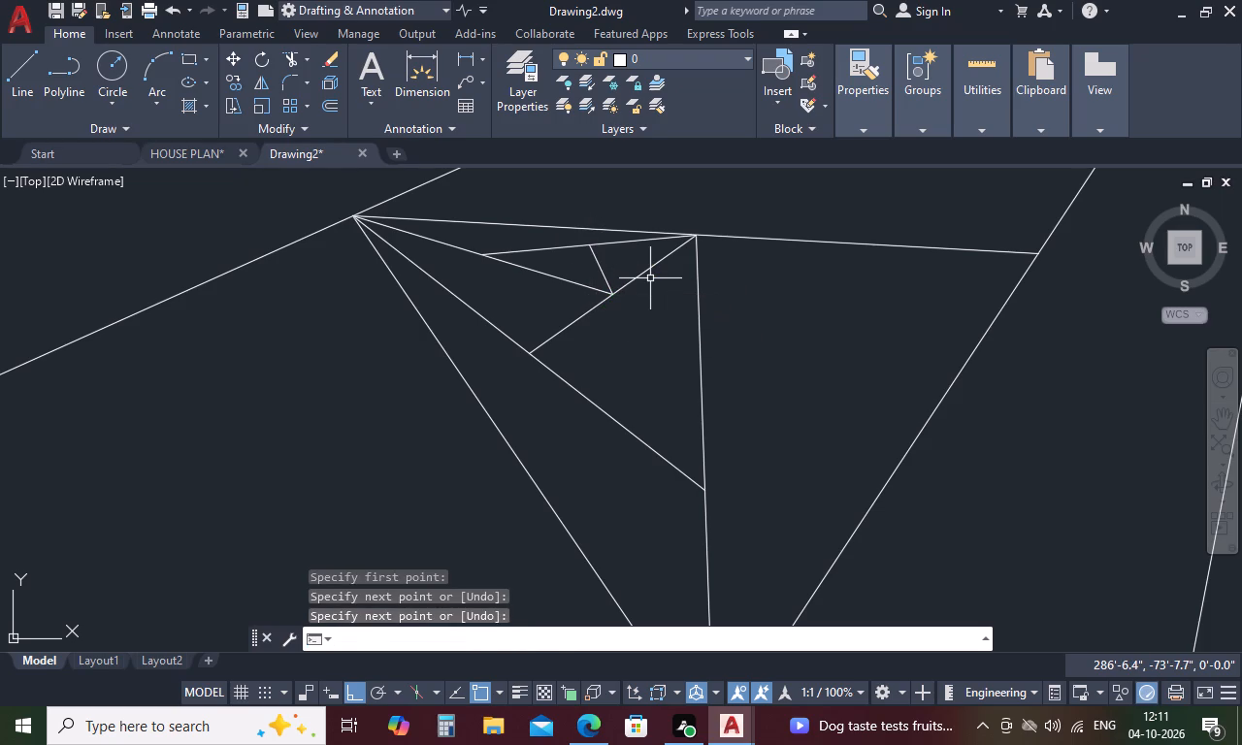
# Draw a line from the midpoint of the newest short line to the upper end of the nearly vertical line.
pyautogui.press('space')
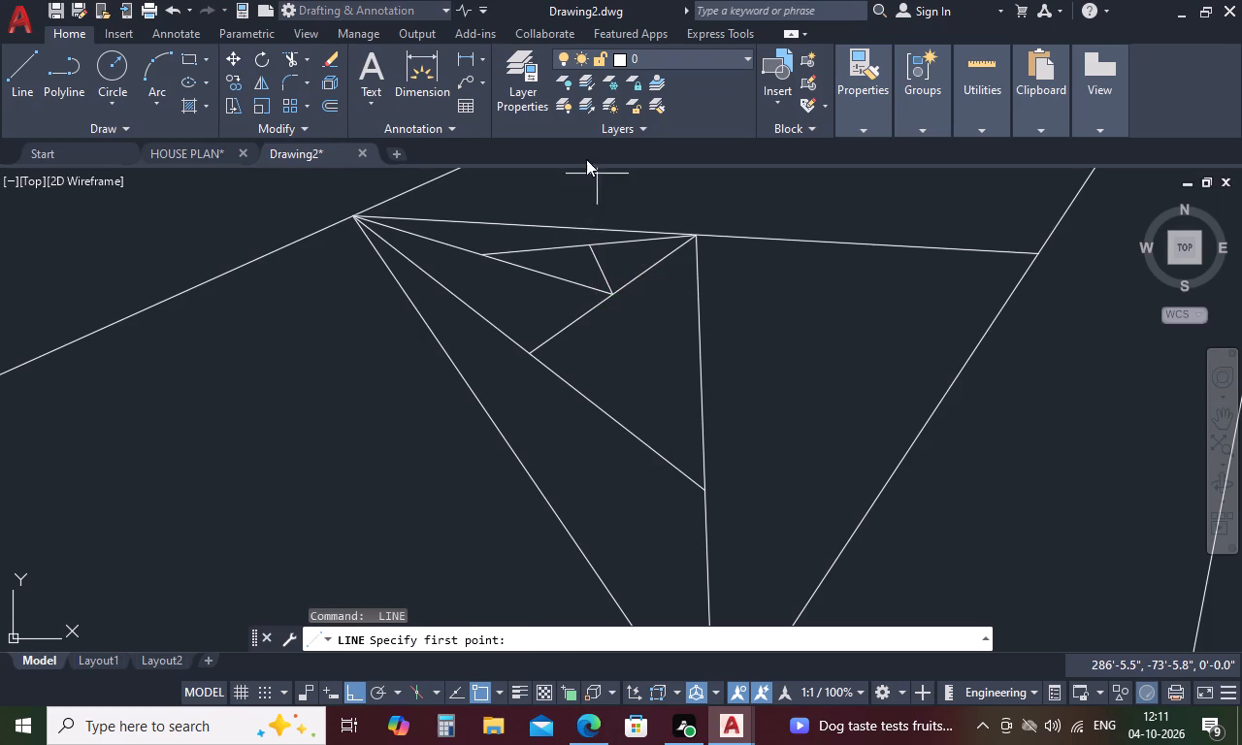
pyautogui.click(600, 268)
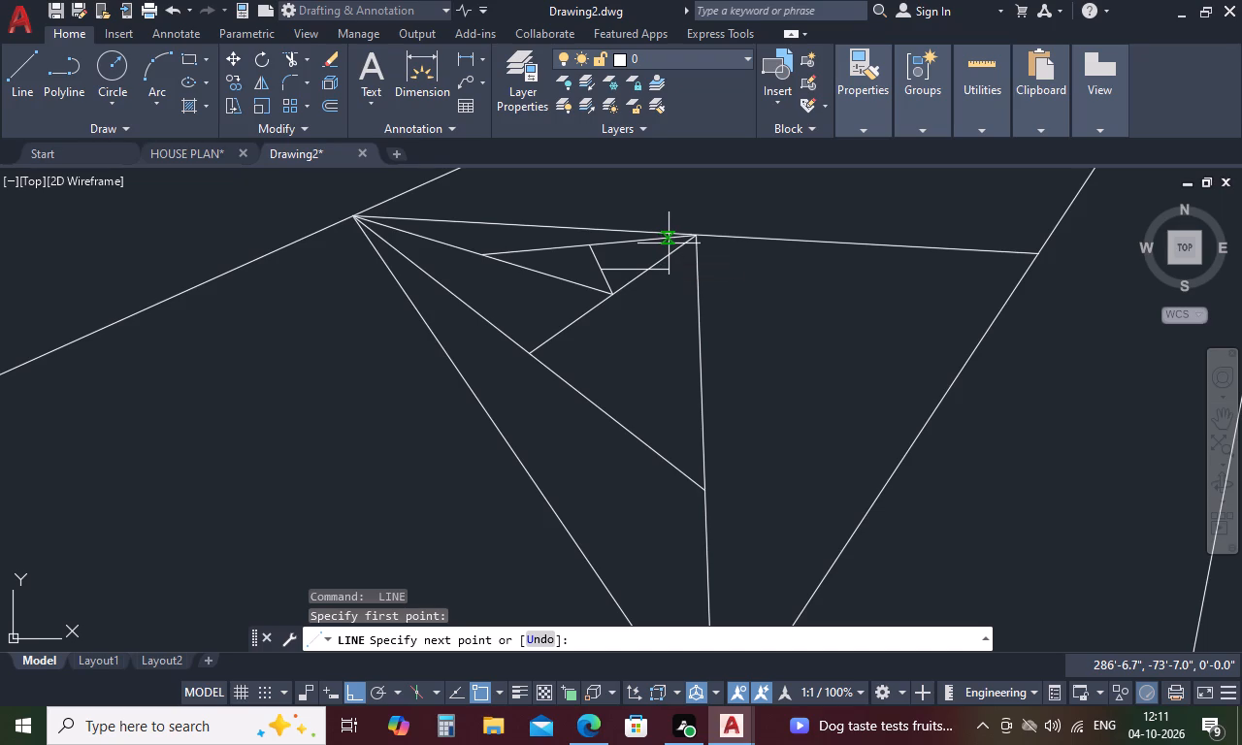
pyautogui.click(691, 235)
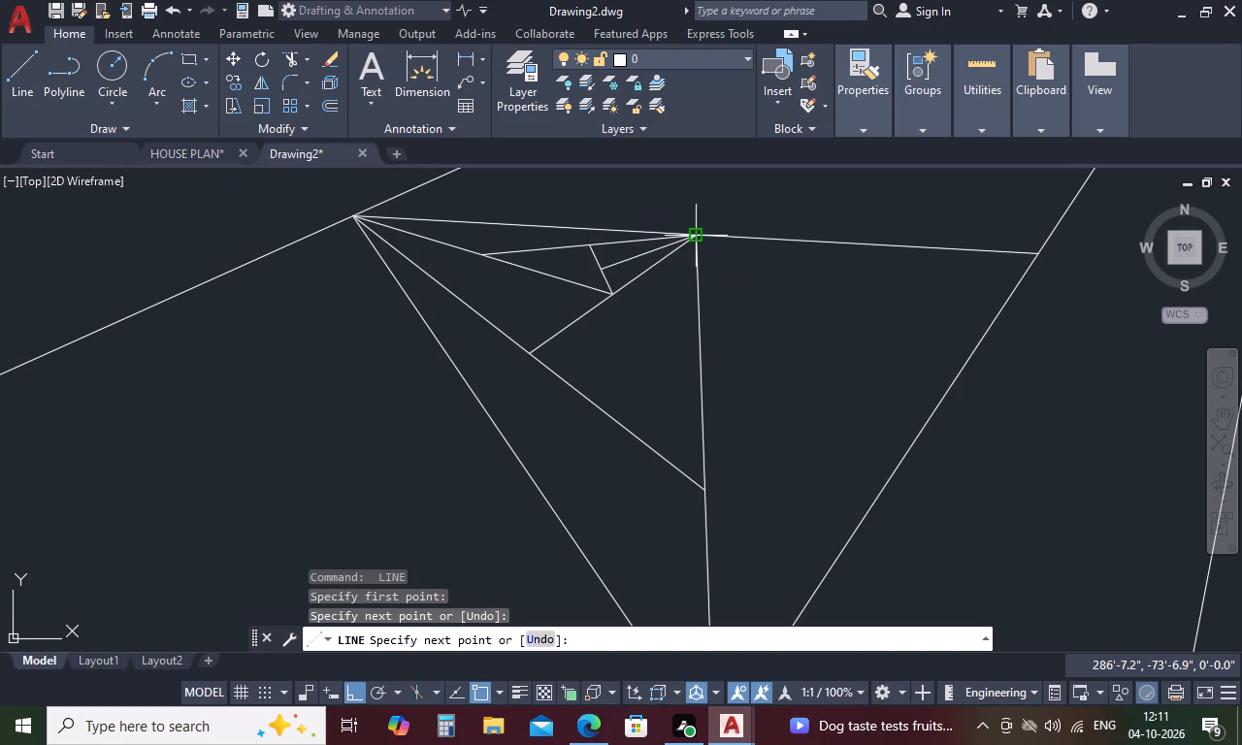
pyautogui.press('space')
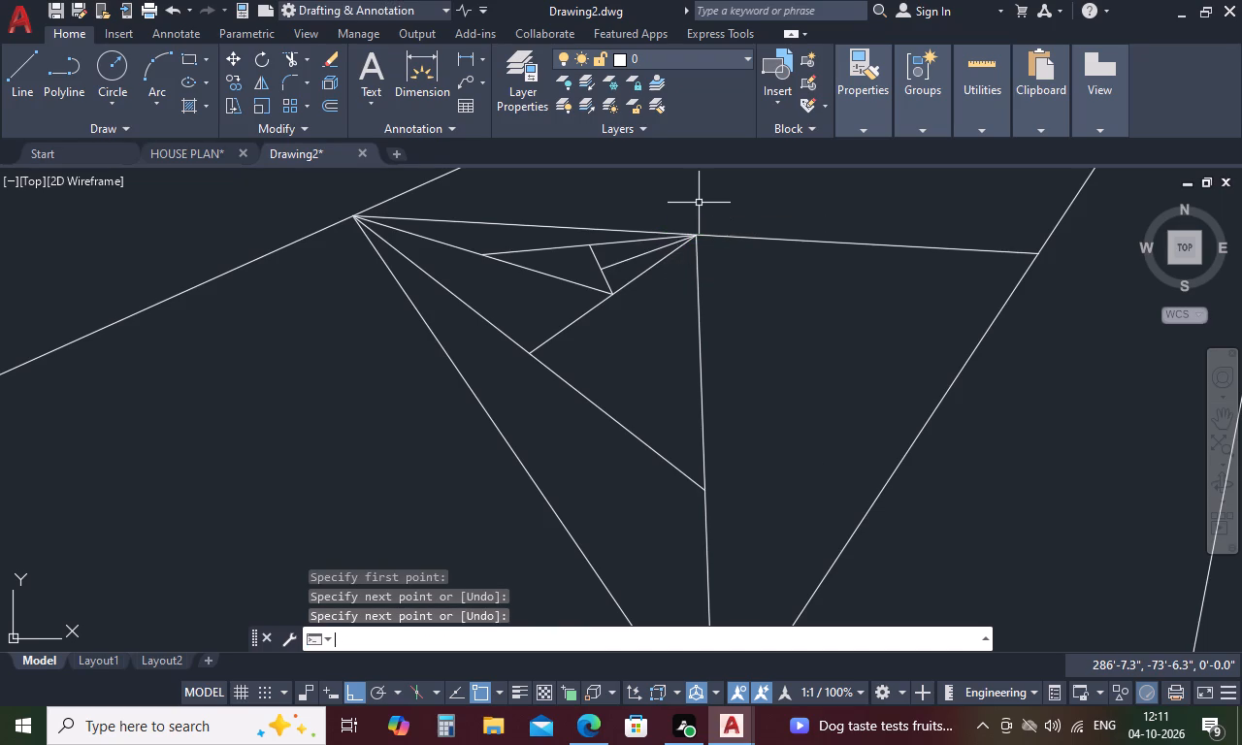
# Draw a line from the midpoint of the newest line to the upper end of the short steep line at its lower end.
pyautogui.press('l')
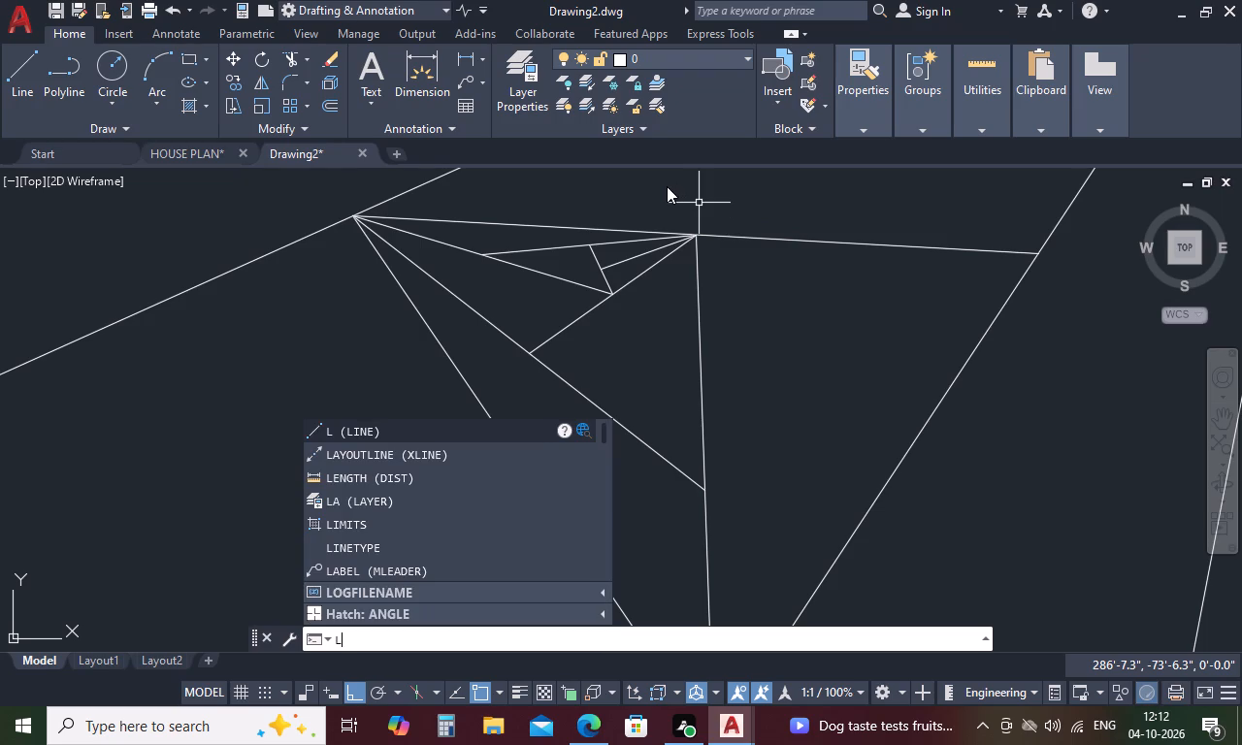
pyautogui.press('Return')
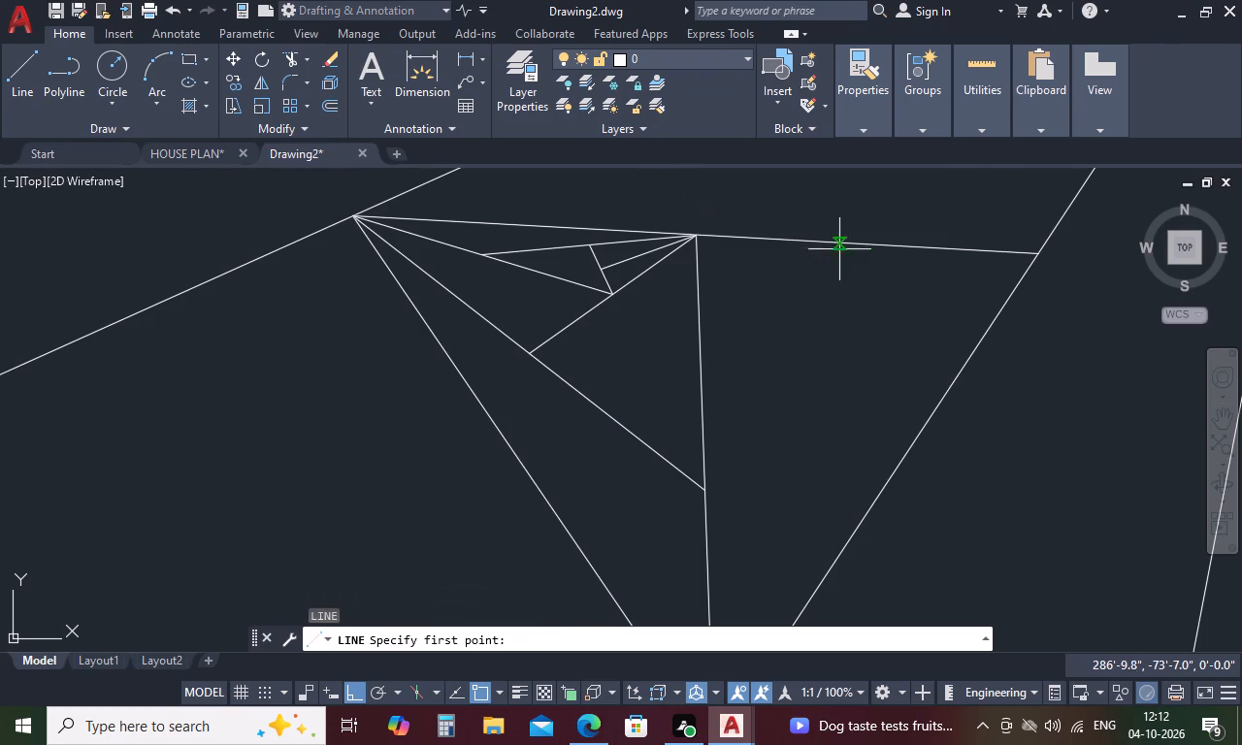
pyautogui.scroll(3, 712, 231)
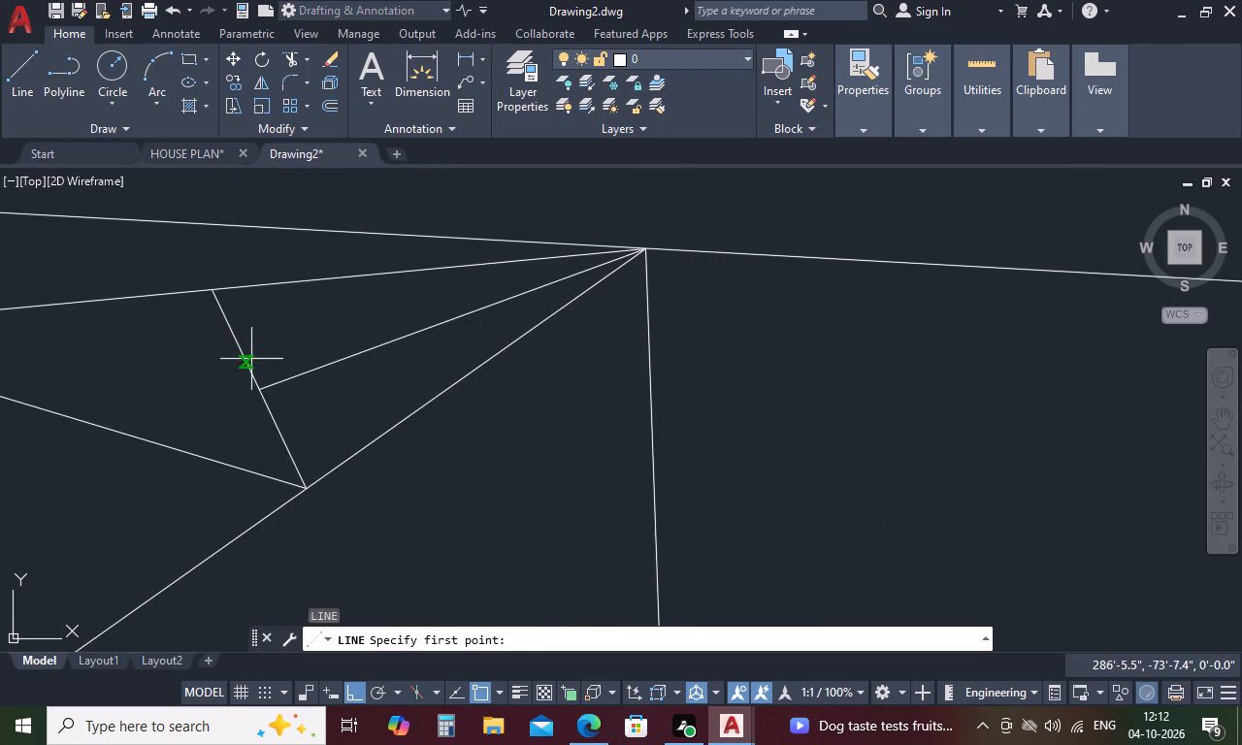
pyautogui.click(456, 322)
pyautogui.click(214, 283)
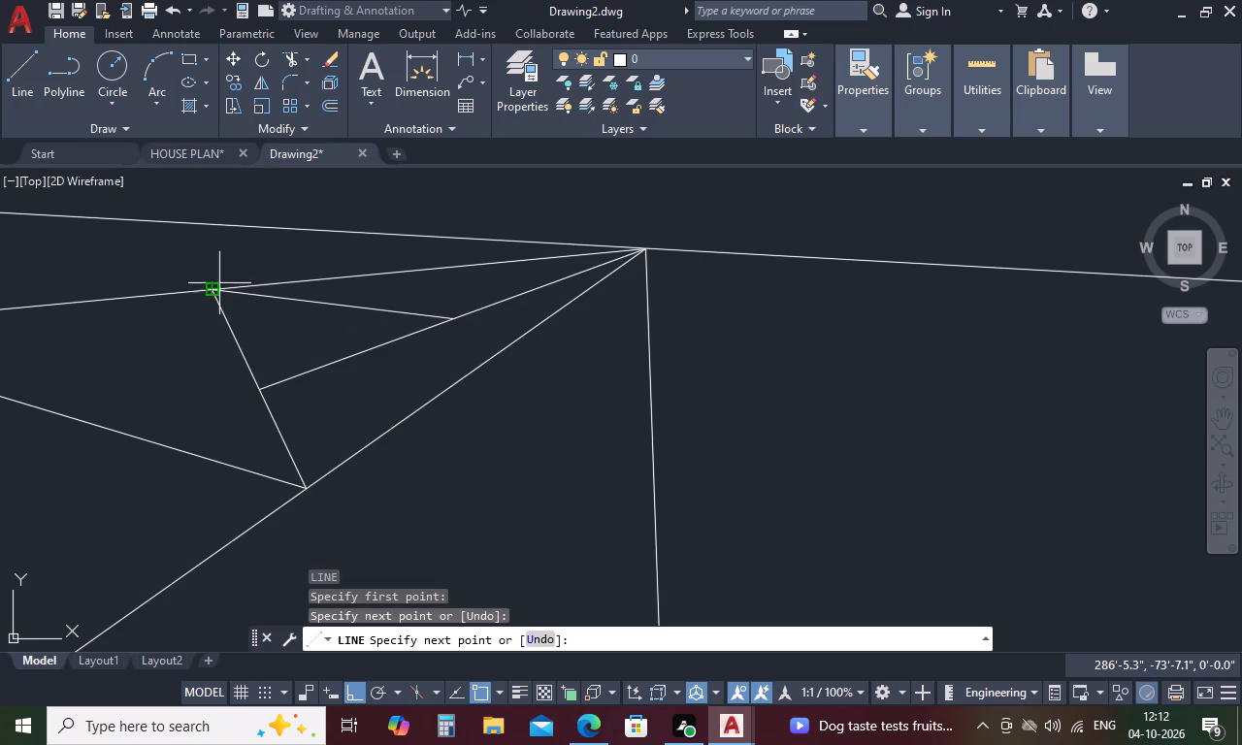
pyautogui.press('space')
# Draw a line from the midpoint of the newest line to the midpoint of the short steep line, at the small triangle's lower corner.
pyautogui.write('L')
pyautogui.press('space')
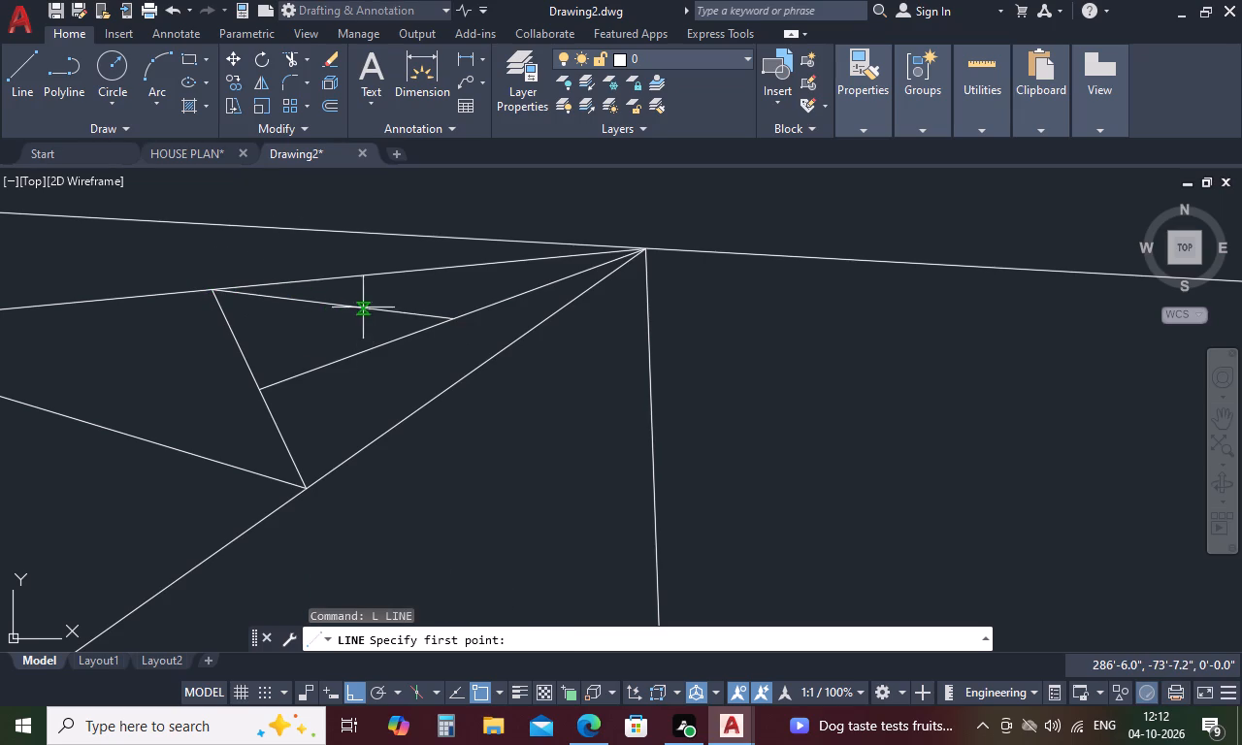
pyautogui.click(336, 306)
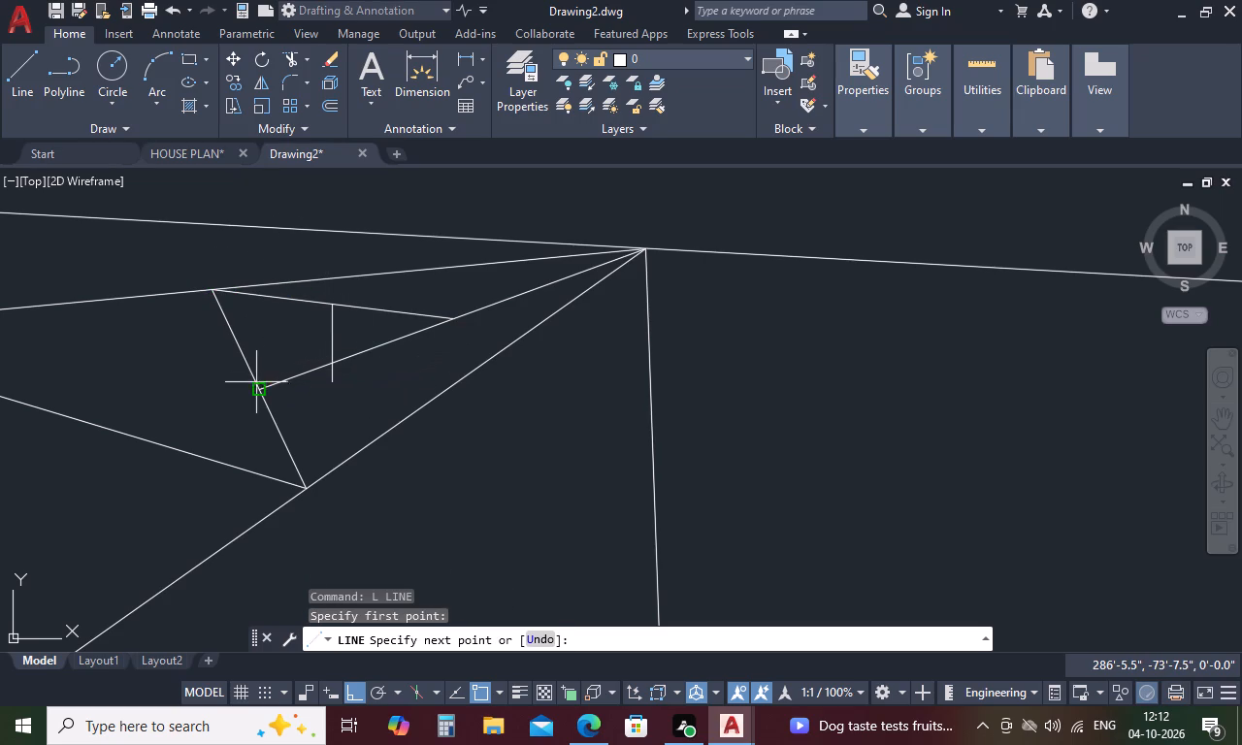
pyautogui.click(255, 385)
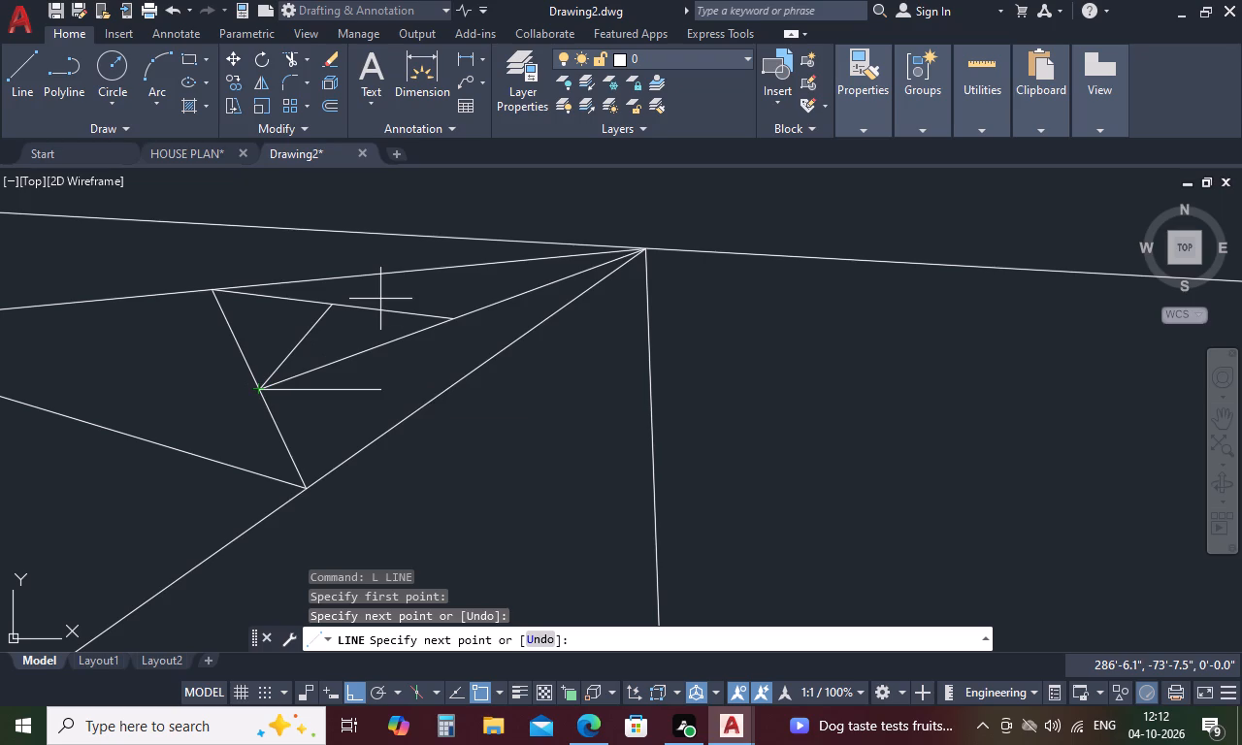
pyautogui.press('space')
# Draw a line from the midpoint of the newest line to the upper end of the short steep line.
pyautogui.press('space')
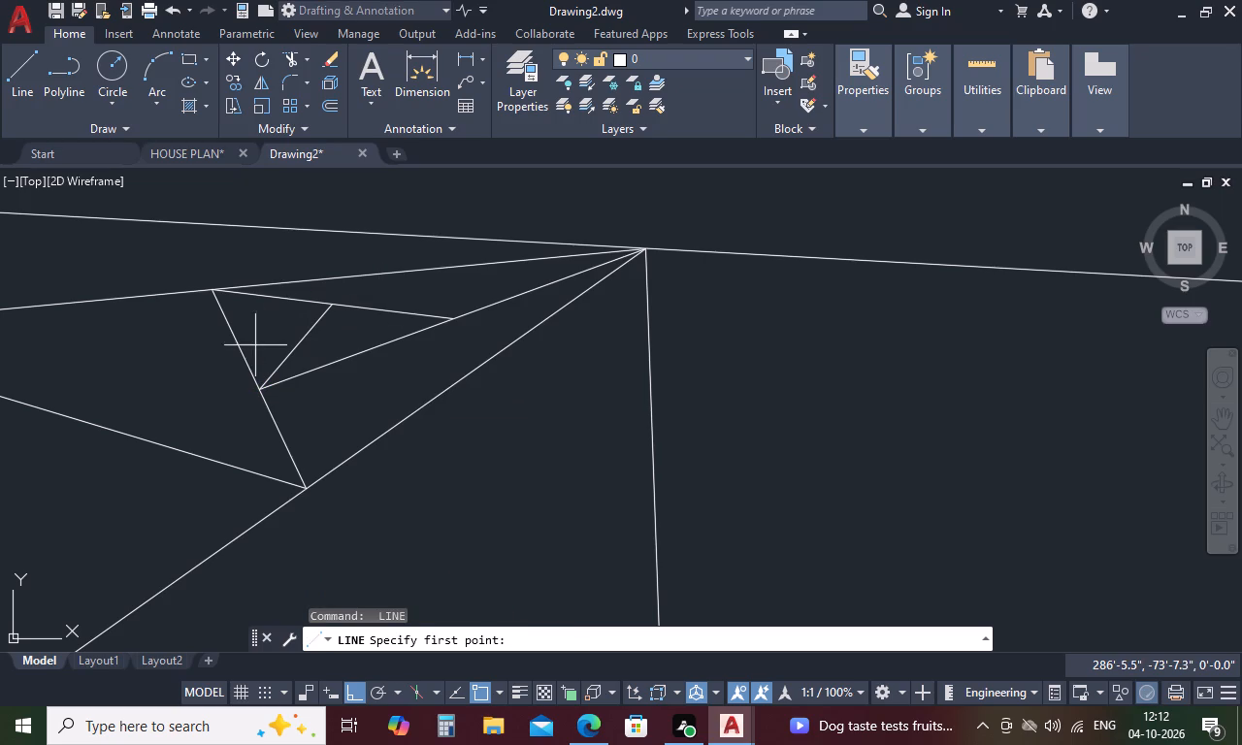
pyautogui.click(292, 343)
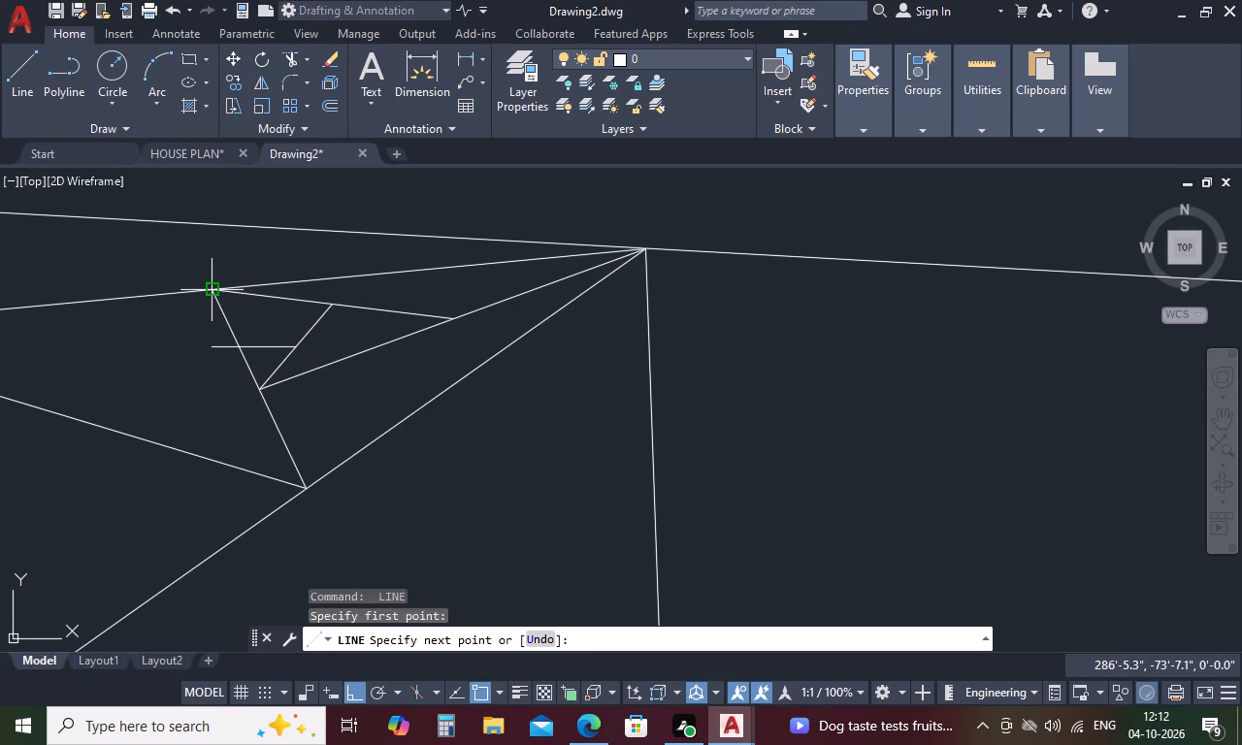
pyautogui.click(211, 288)
pyautogui.scroll(3, 215, 293)
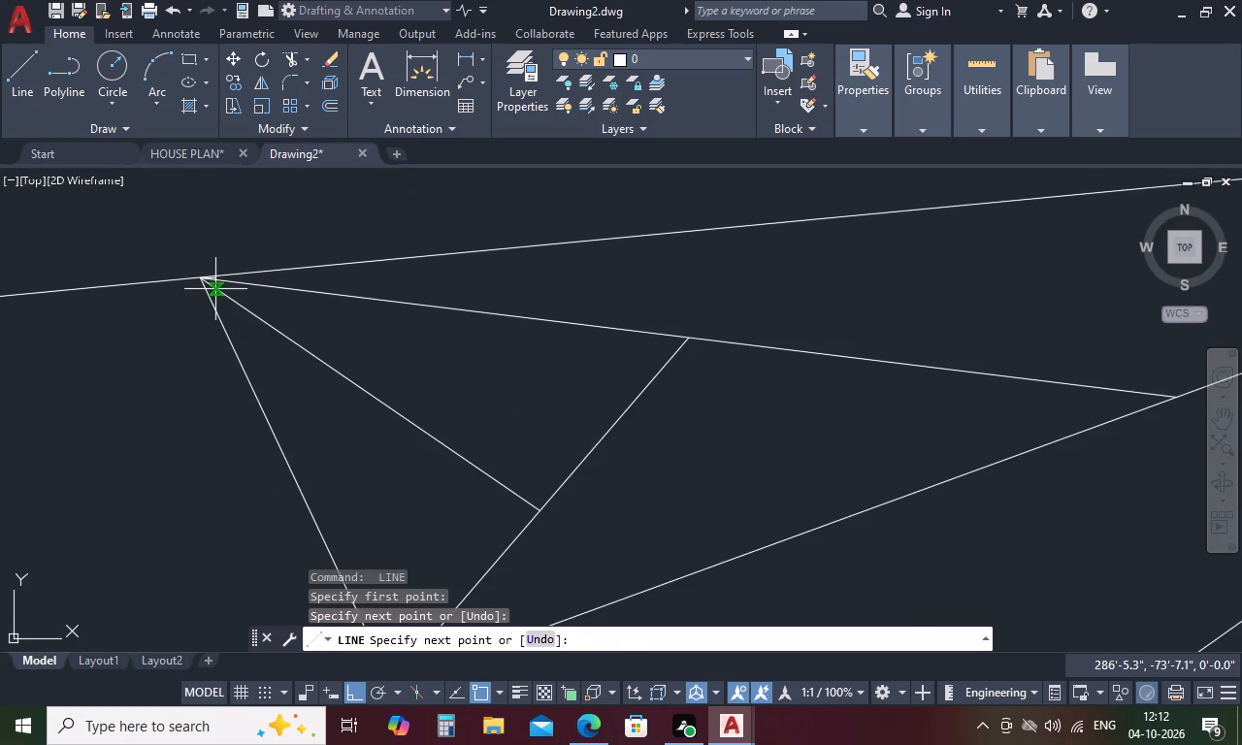
pyautogui.press('space')
# Draw a line from the midpoint of the newest line to the small triangle's lower corner on the short steep line.
pyautogui.press('space')
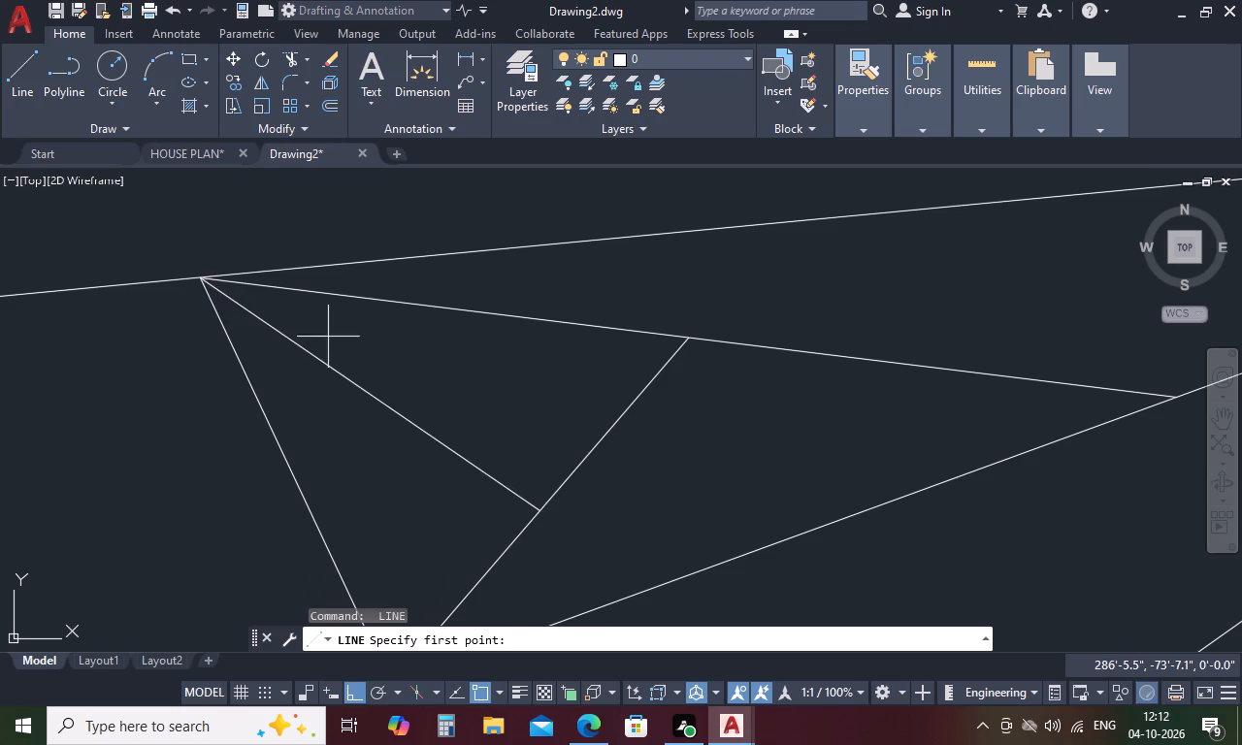
pyautogui.click(371, 395)
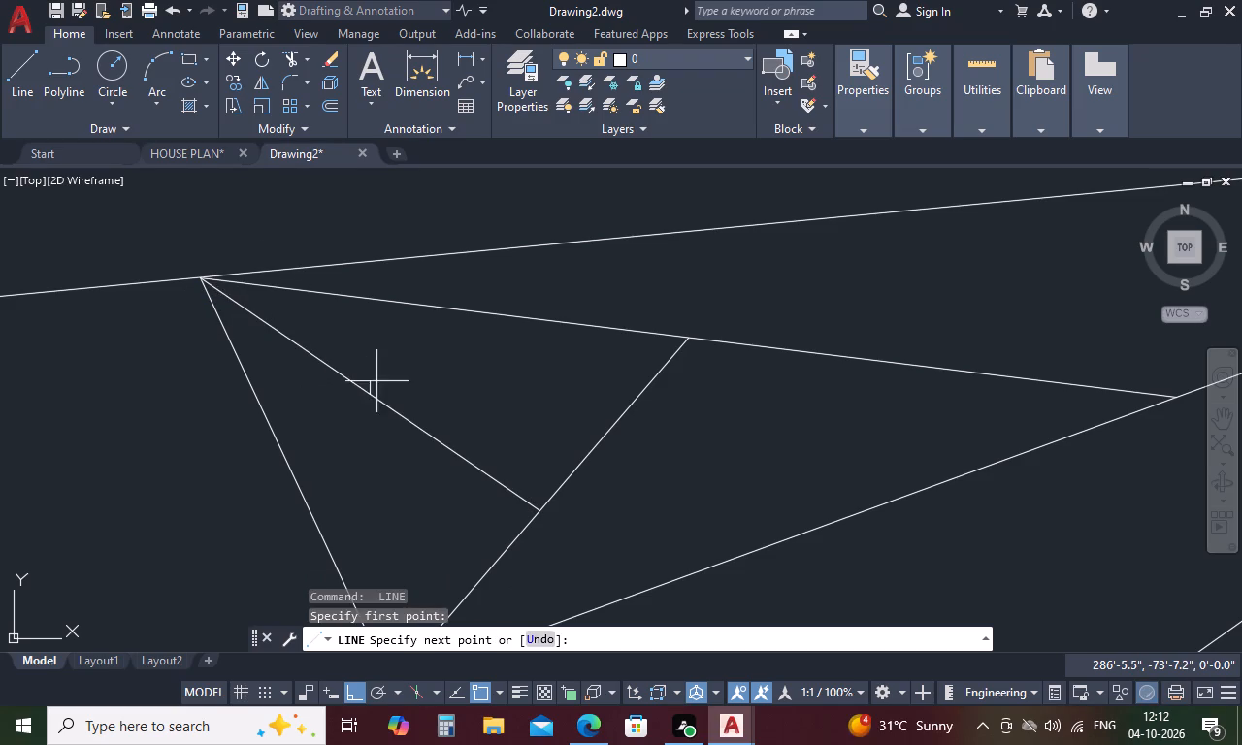
pyautogui.scroll(-3, 376, 377)
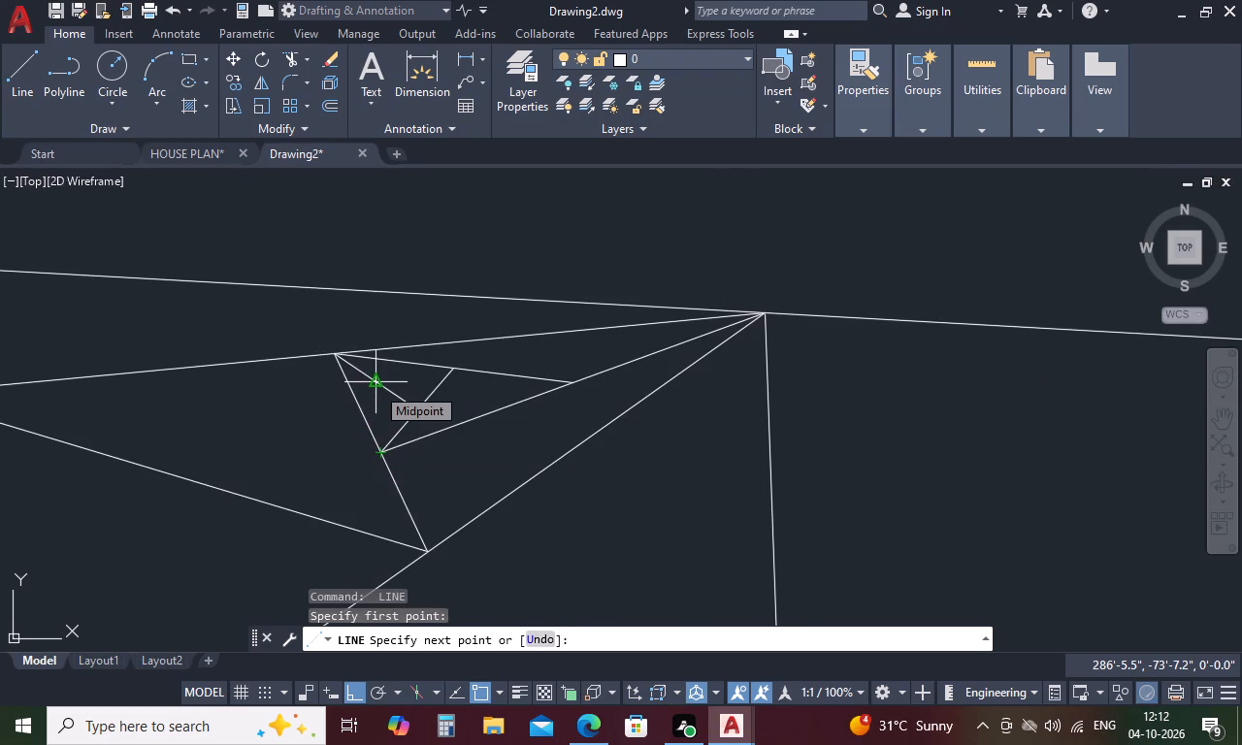
pyautogui.scroll(4, 371, 443)
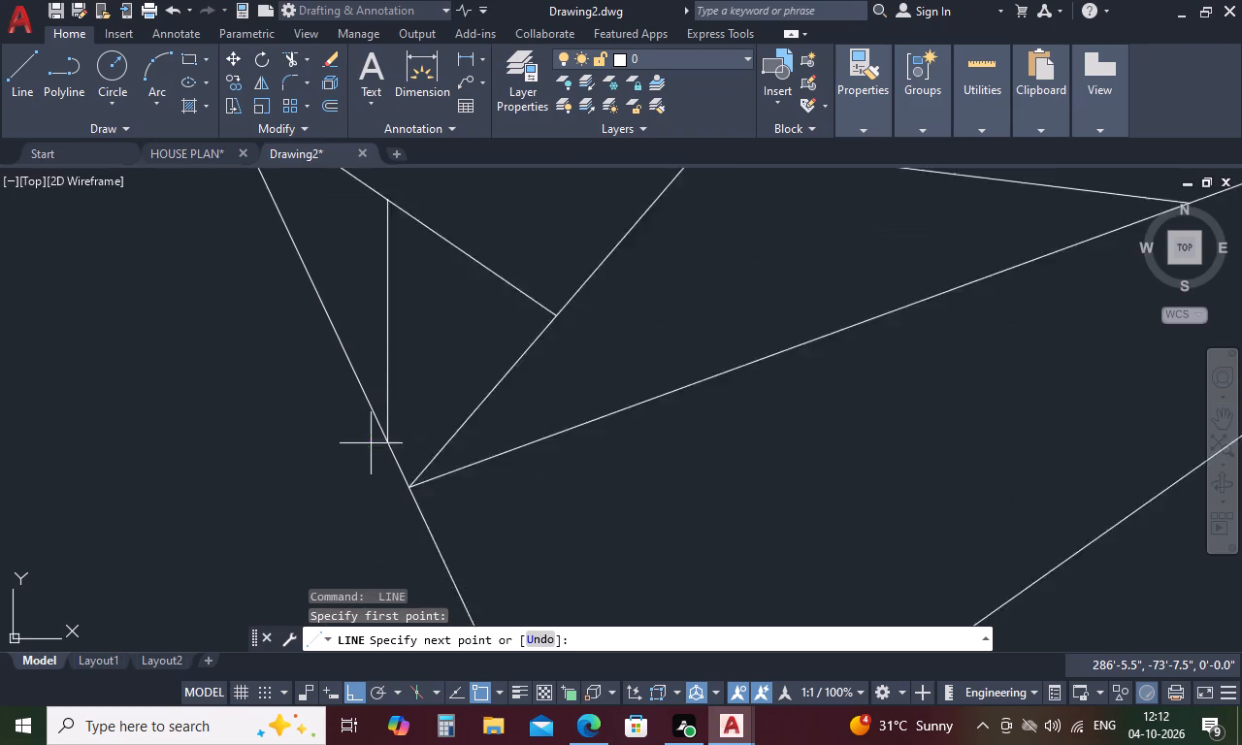
pyautogui.click(436, 517)
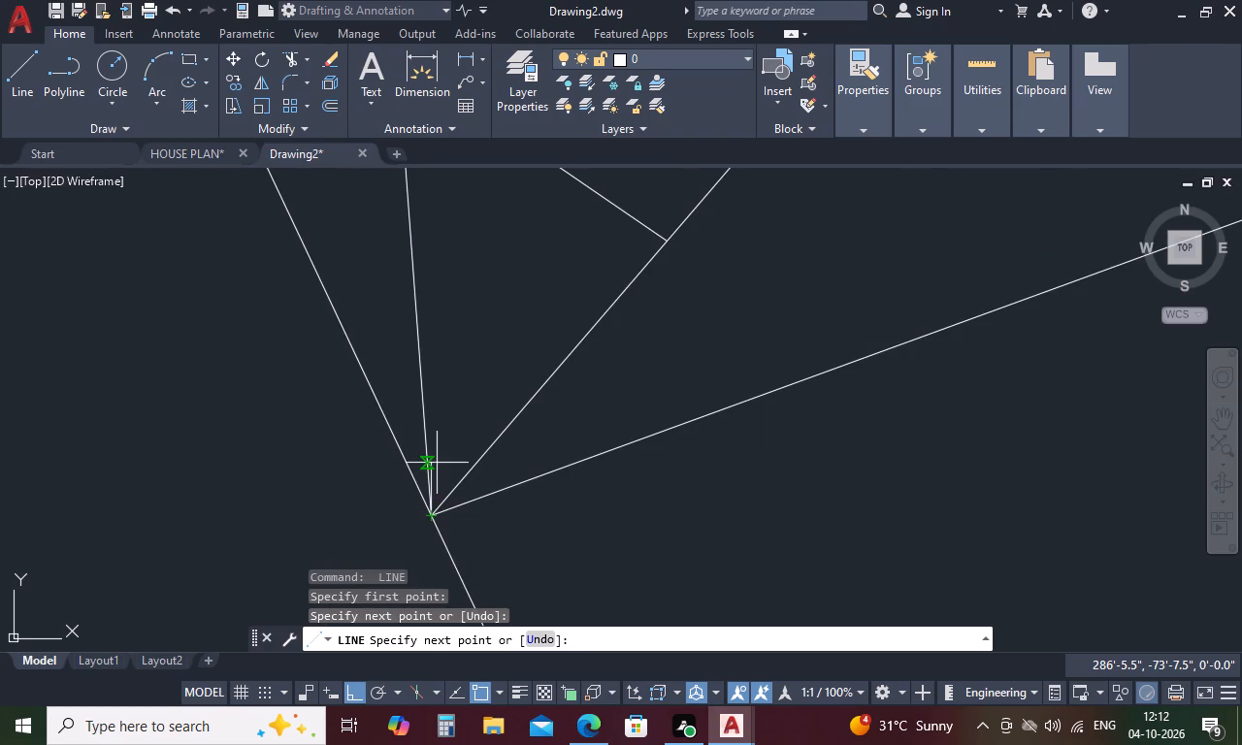
pyautogui.press('space')
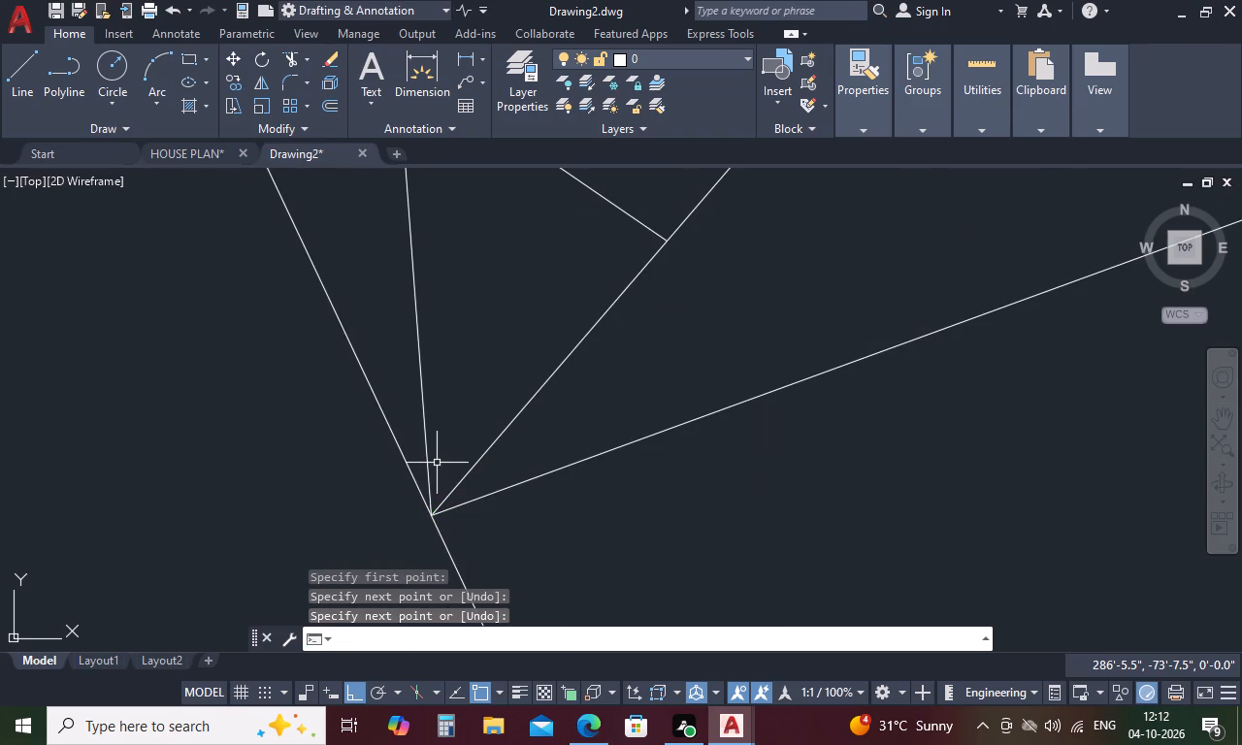
# Draw a line from the midpoint of the newest line to the right corner of the small triangle beside it.
pyautogui.press('space')
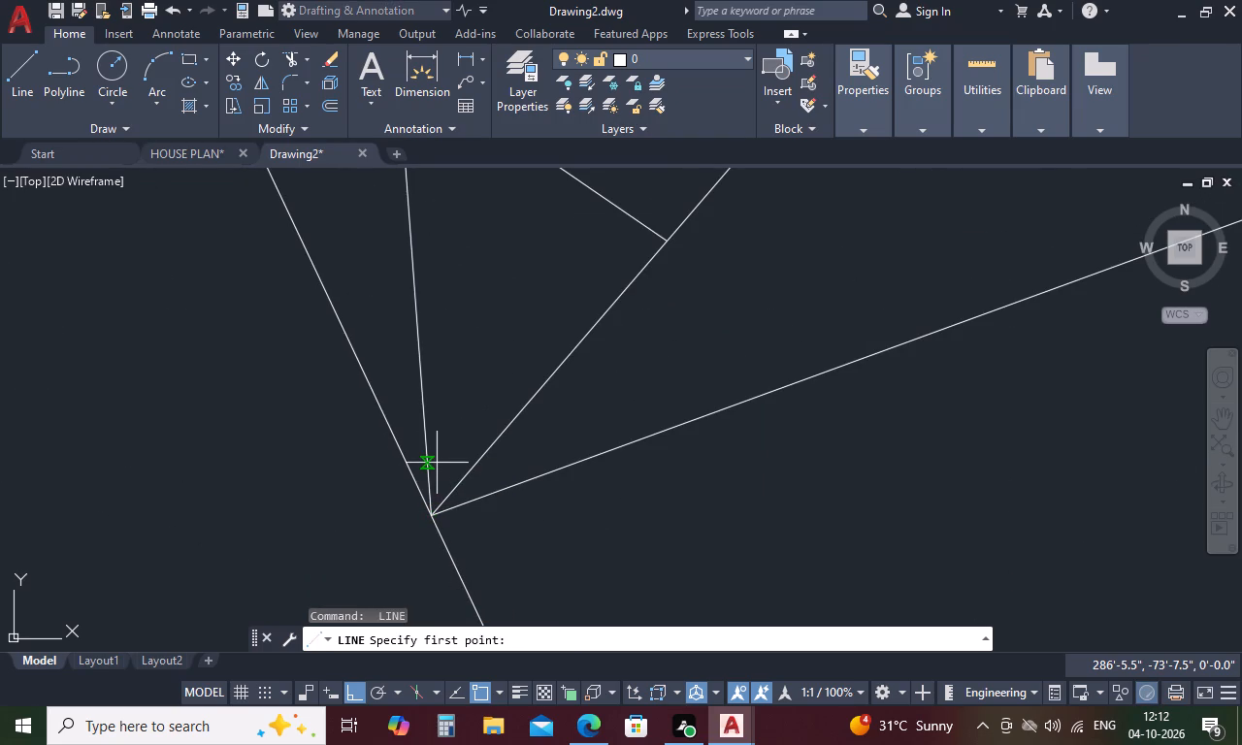
pyautogui.scroll(-2, 437, 463)
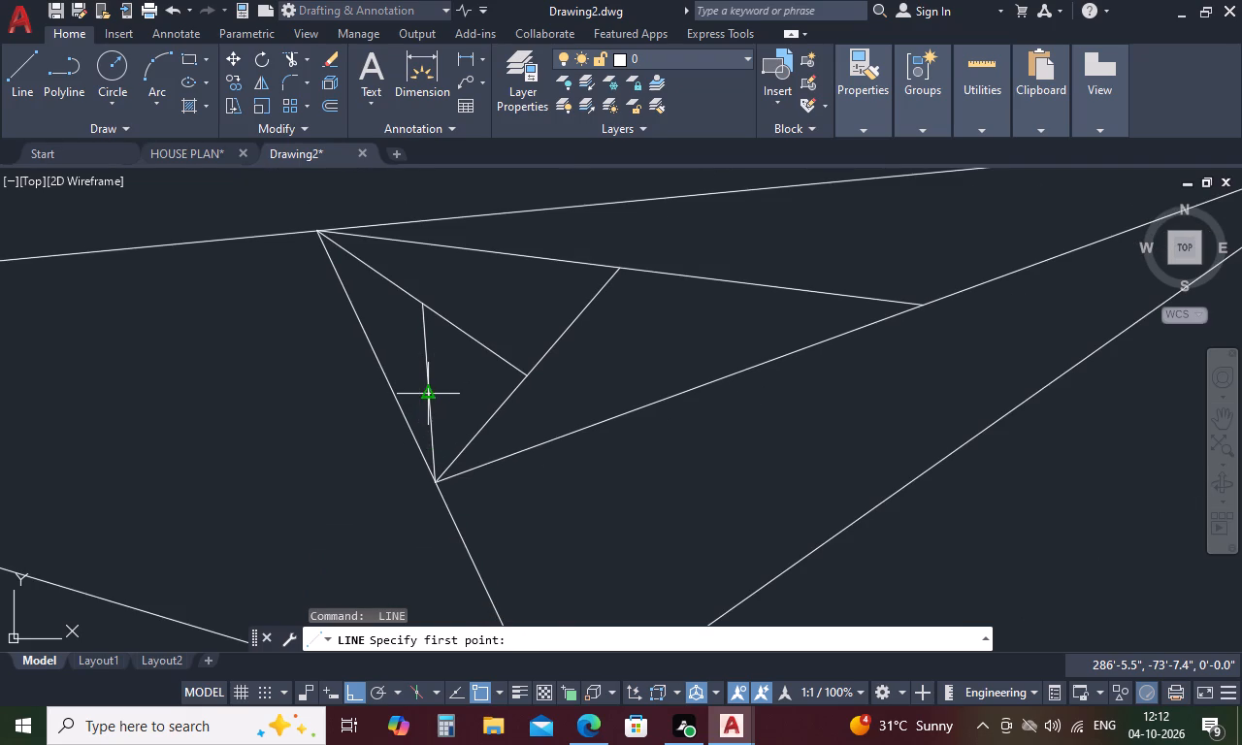
pyautogui.click(429, 391)
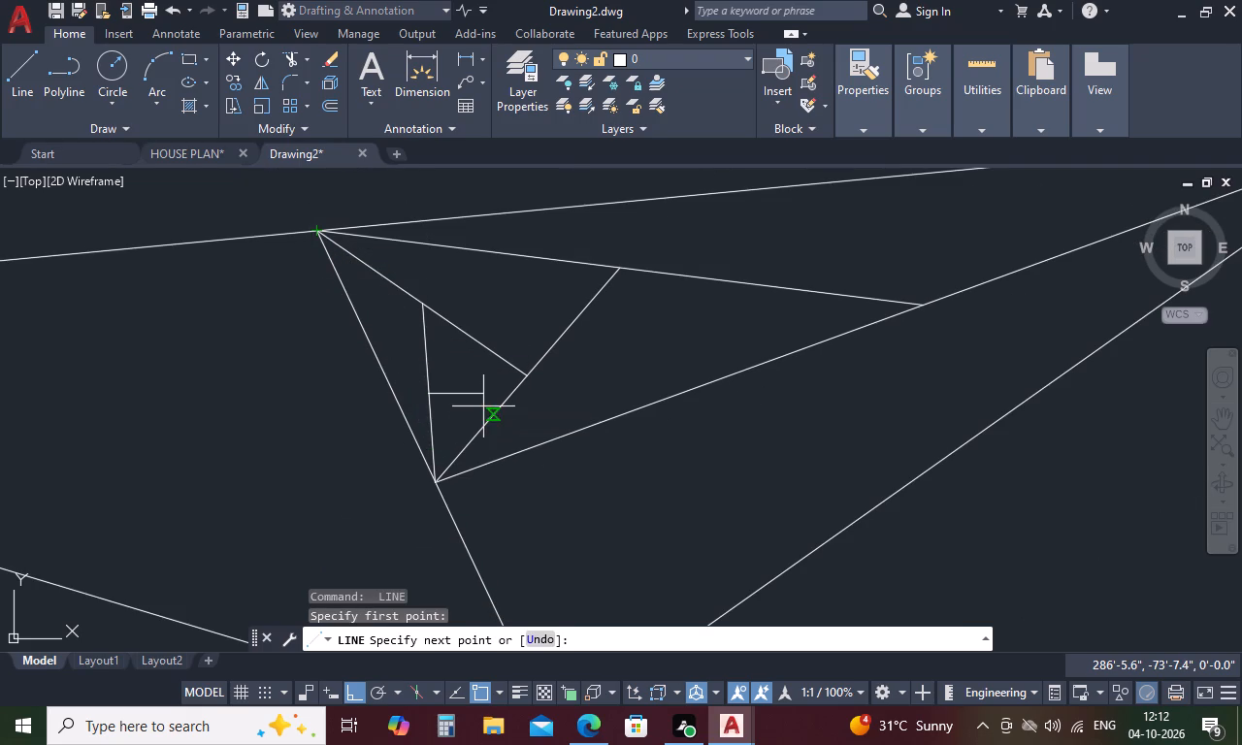
pyautogui.click(526, 378)
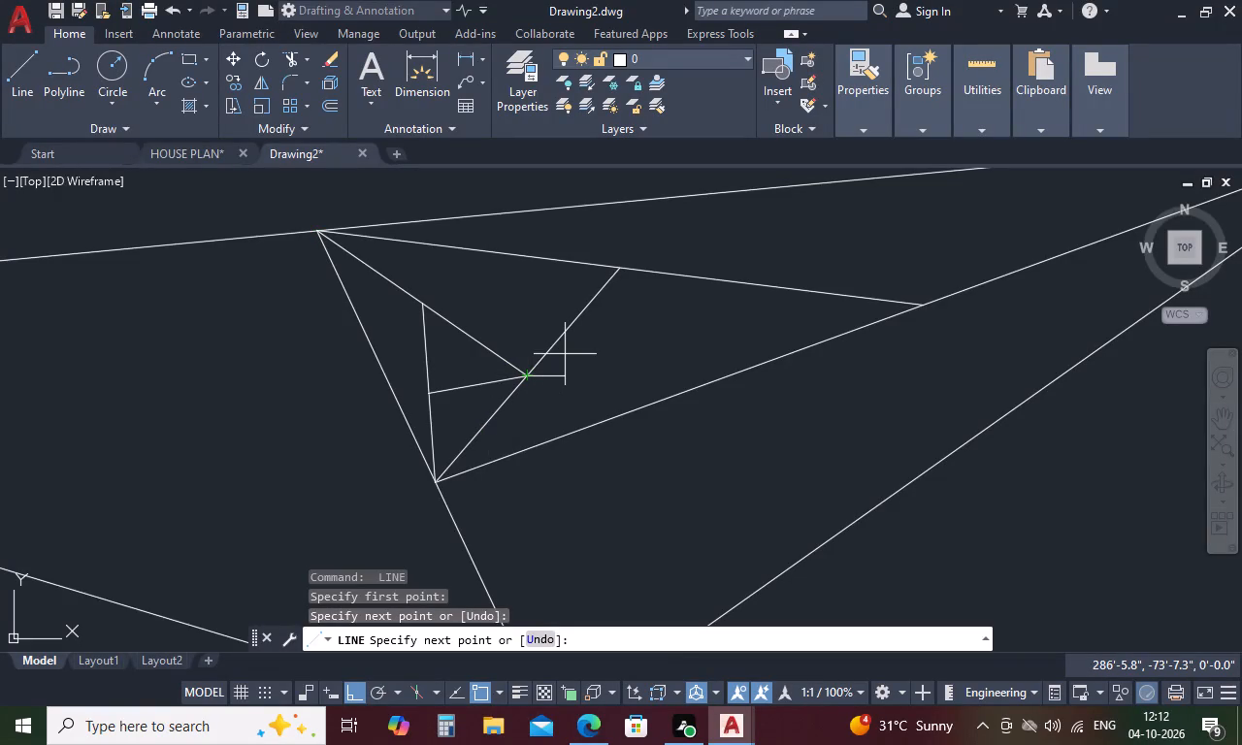
pyautogui.press('space')
# Draw a line from the midpoint of the newest line to the lower corner of the small triangle beneath it.
pyautogui.press('space')
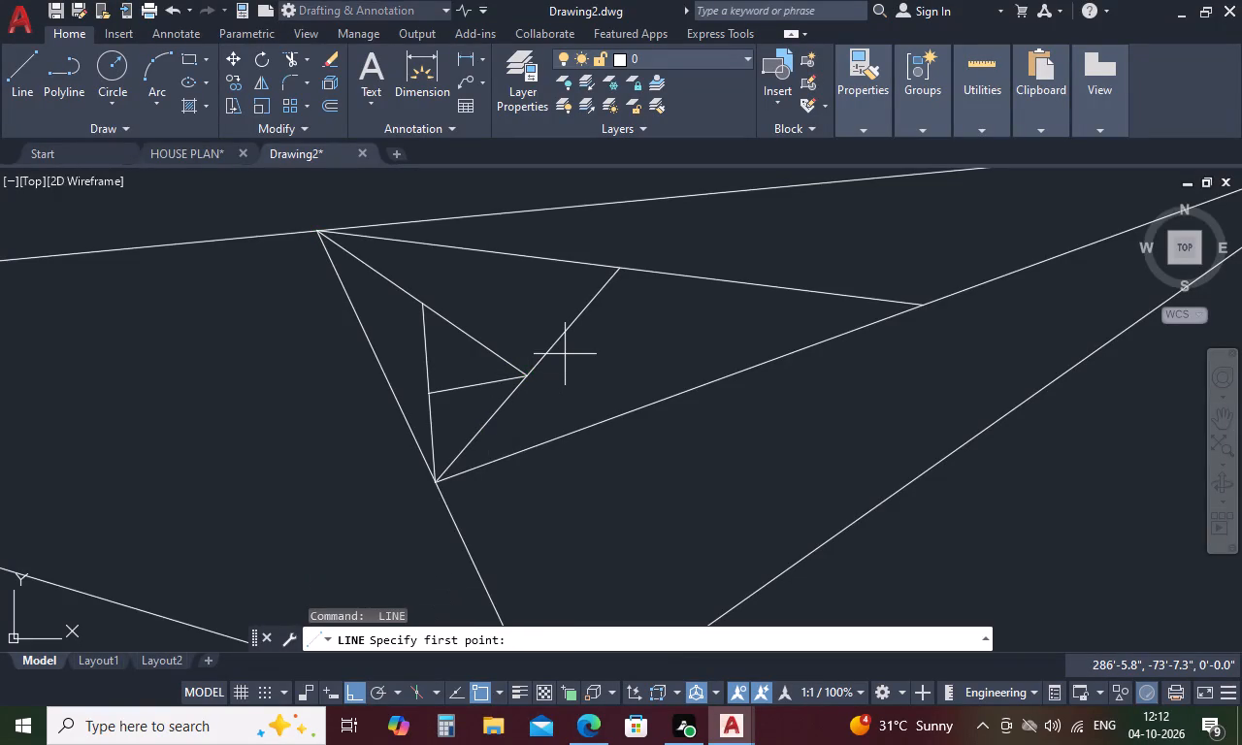
pyautogui.click(478, 386)
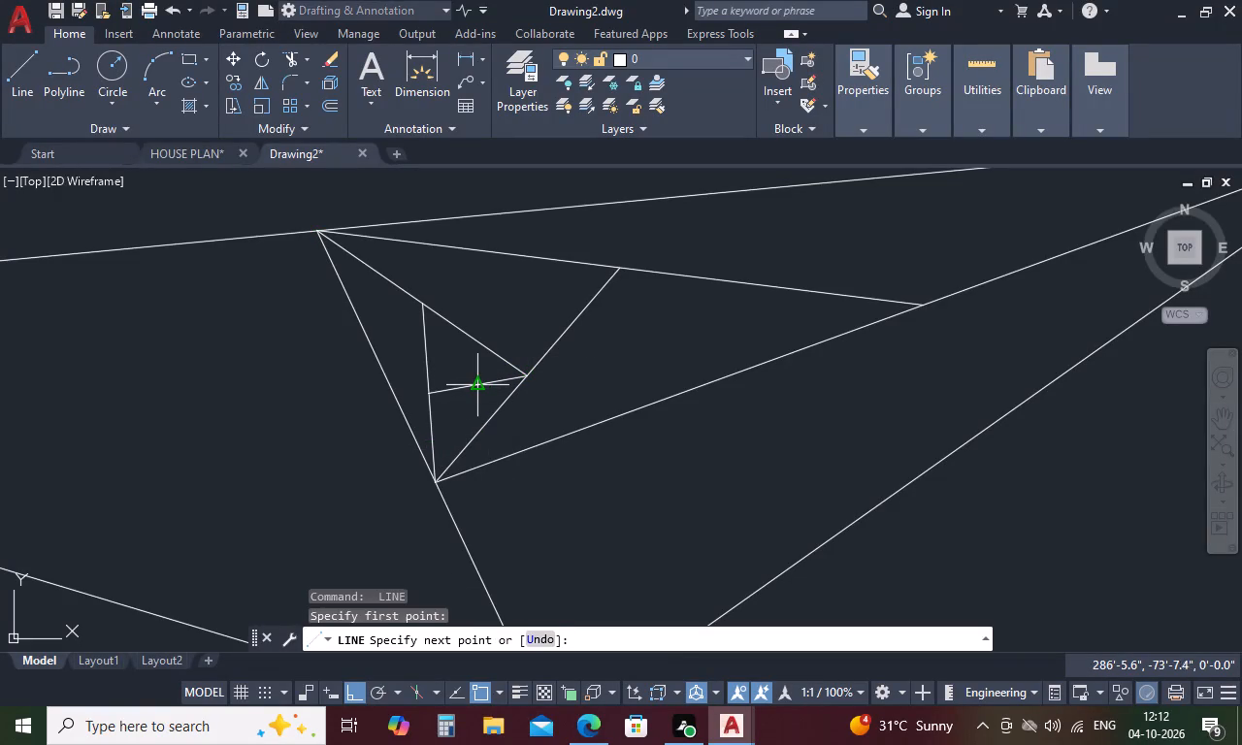
pyautogui.click(431, 479)
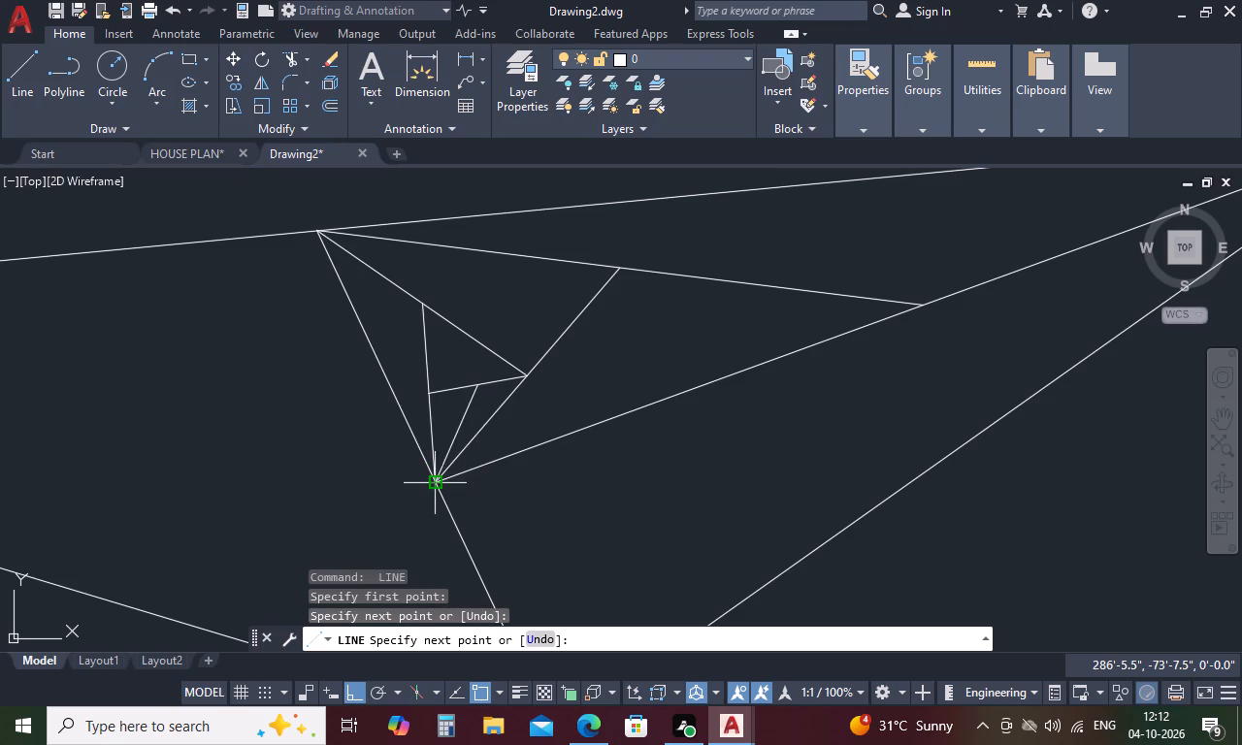
pyautogui.press('space')
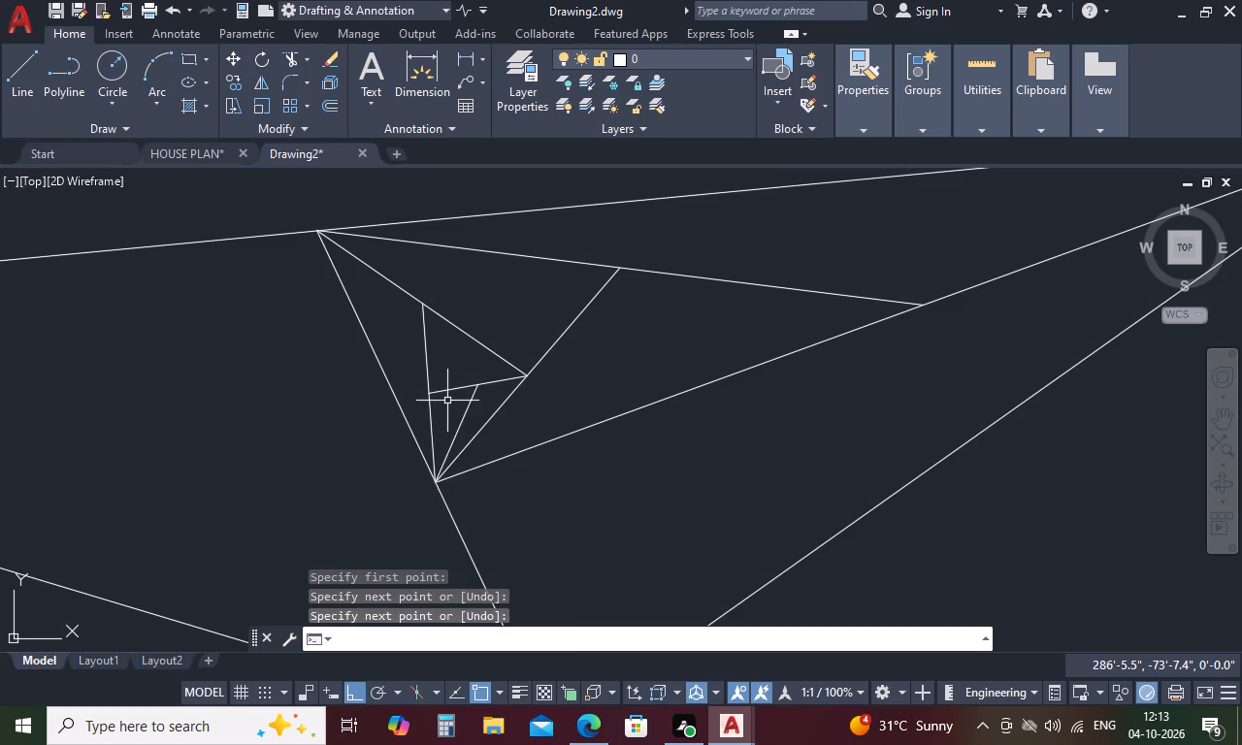
# Draw a line from the midpoint of the newest line to the left corner of the innermost triangle.
pyautogui.press('space')
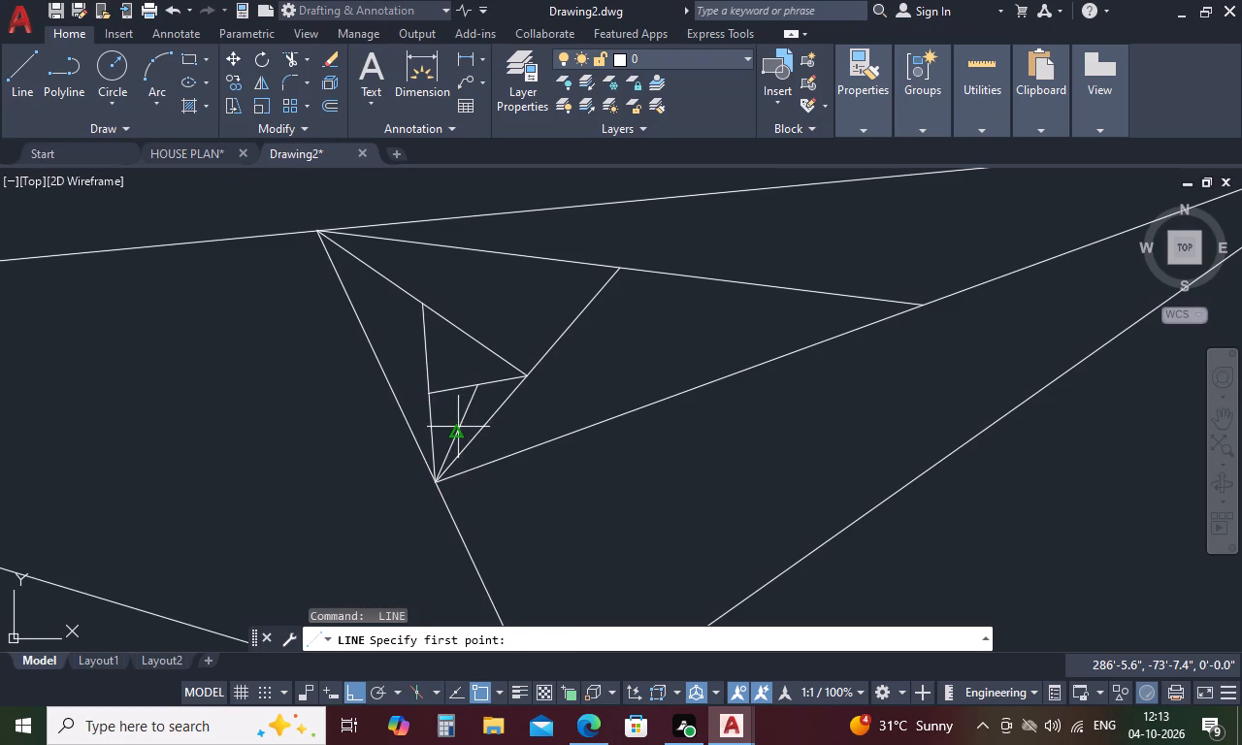
pyautogui.click(457, 428)
pyautogui.click(427, 393)
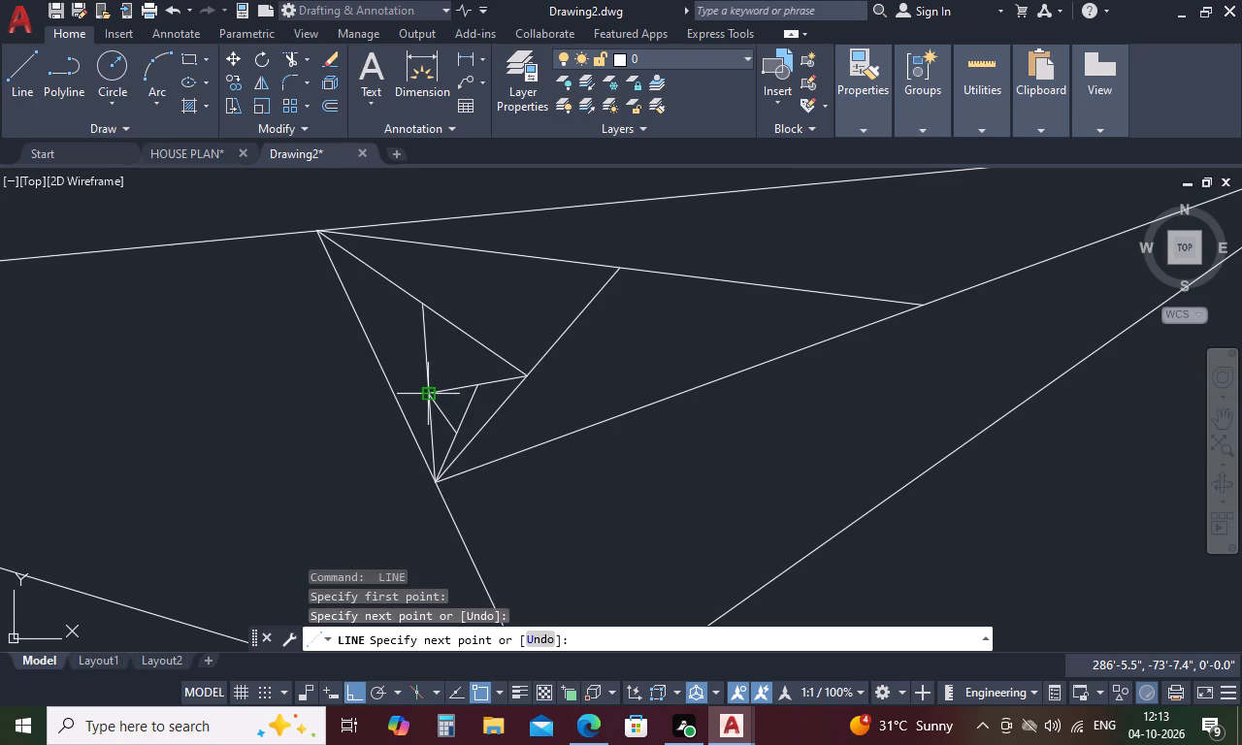
pyautogui.press('space')
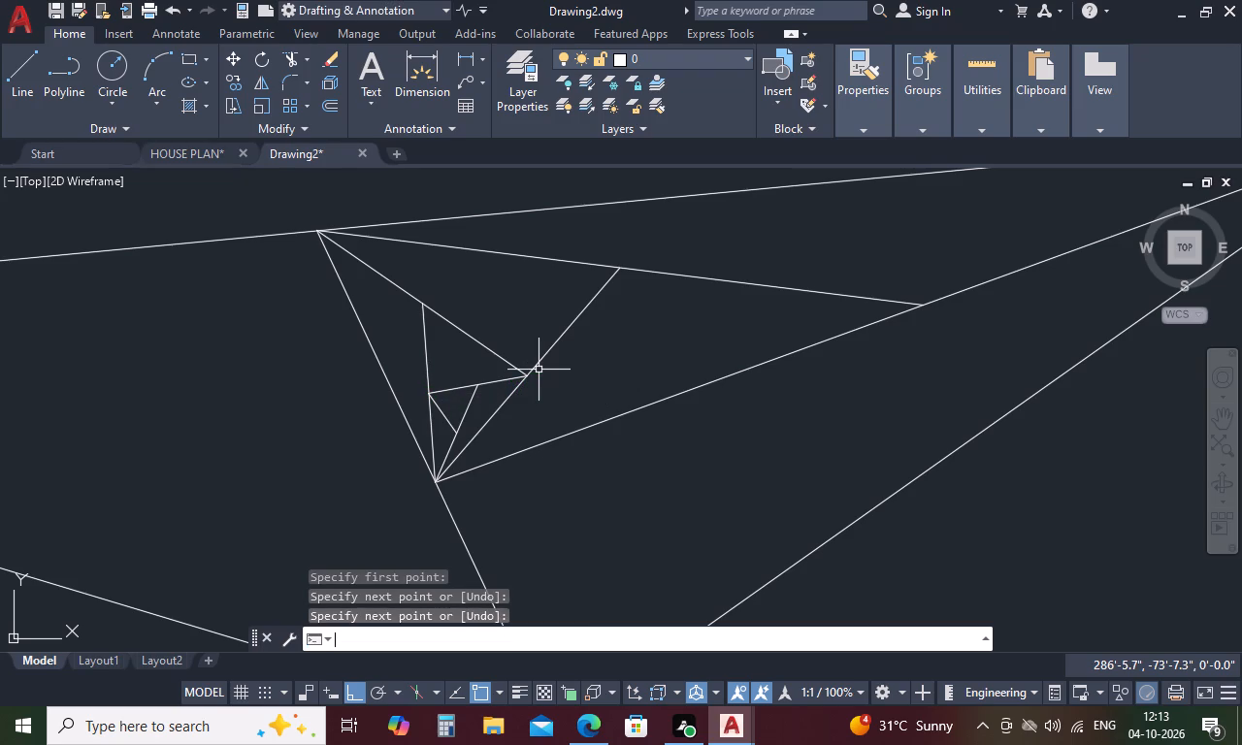
# Examine the whole right triangle and its nested midpoint-to-corner subdivisions.
pyautogui.scroll(-10, 582, 322)
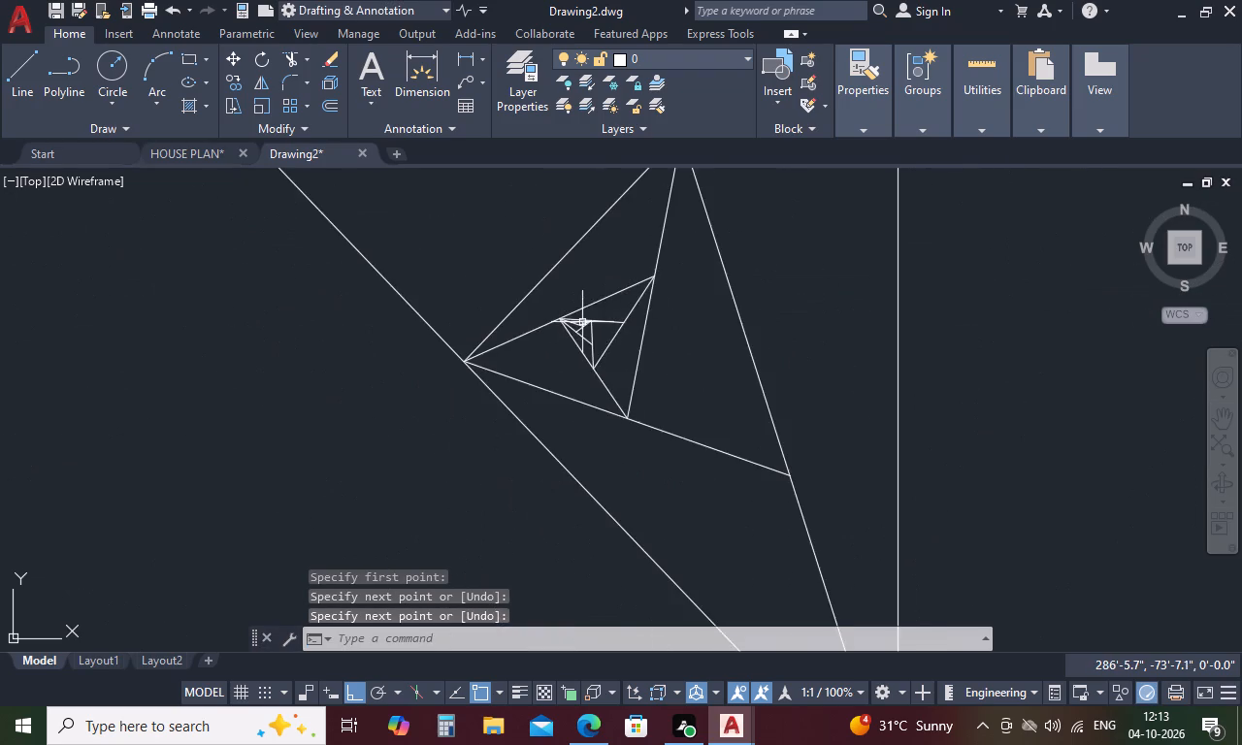
pyautogui.scroll(-6, 582, 322)
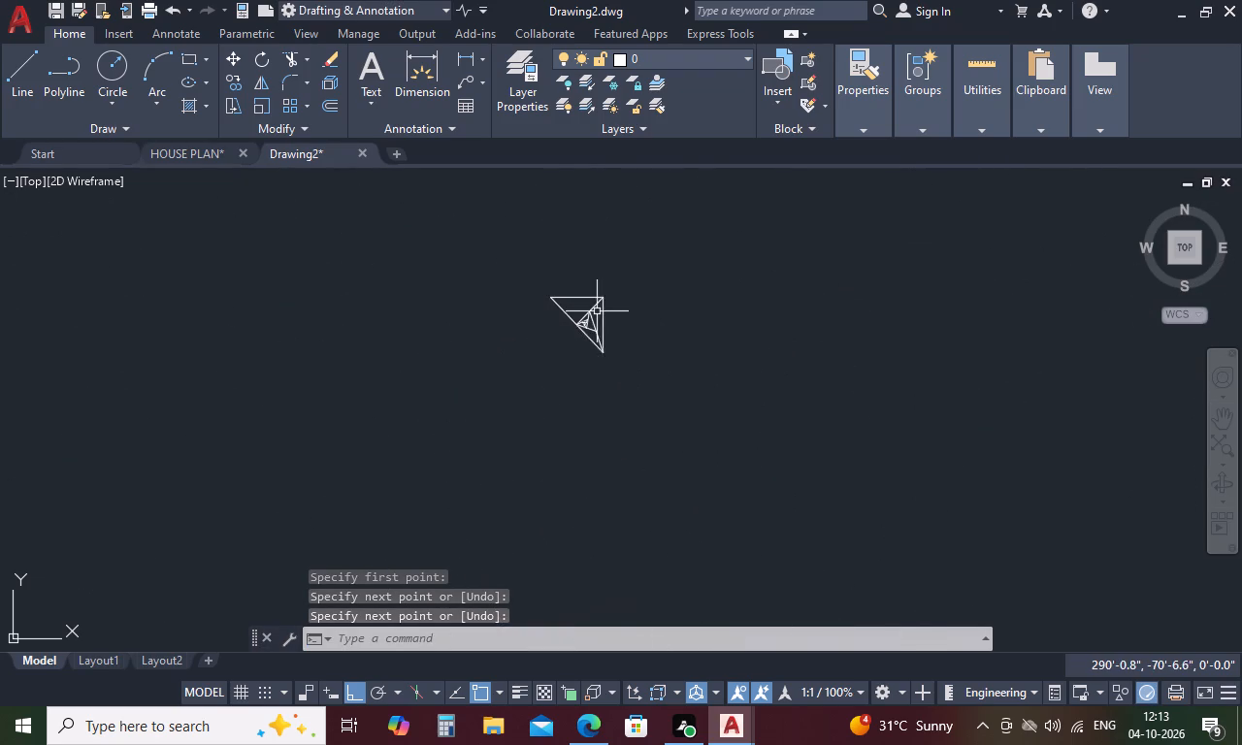
pyautogui.scroll(5, 597, 311)
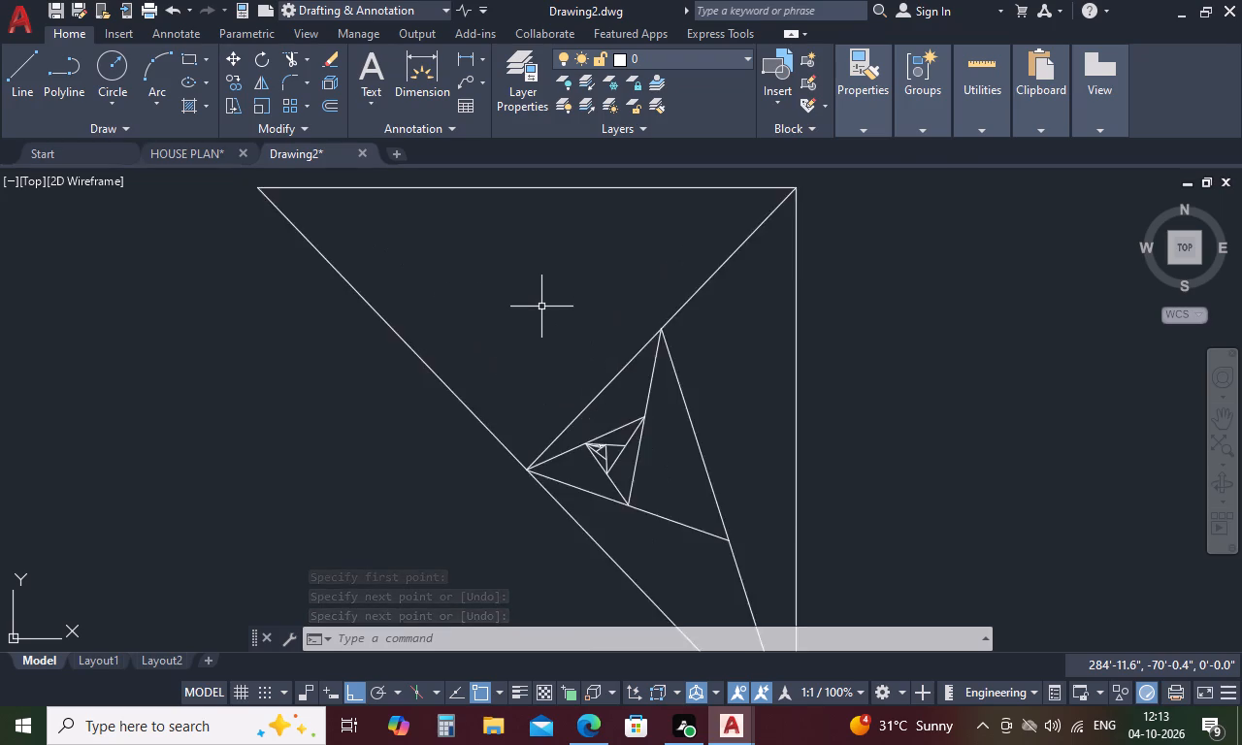
pyautogui.scroll(2, 541, 307)
pyautogui.scroll(-4, 541, 307)
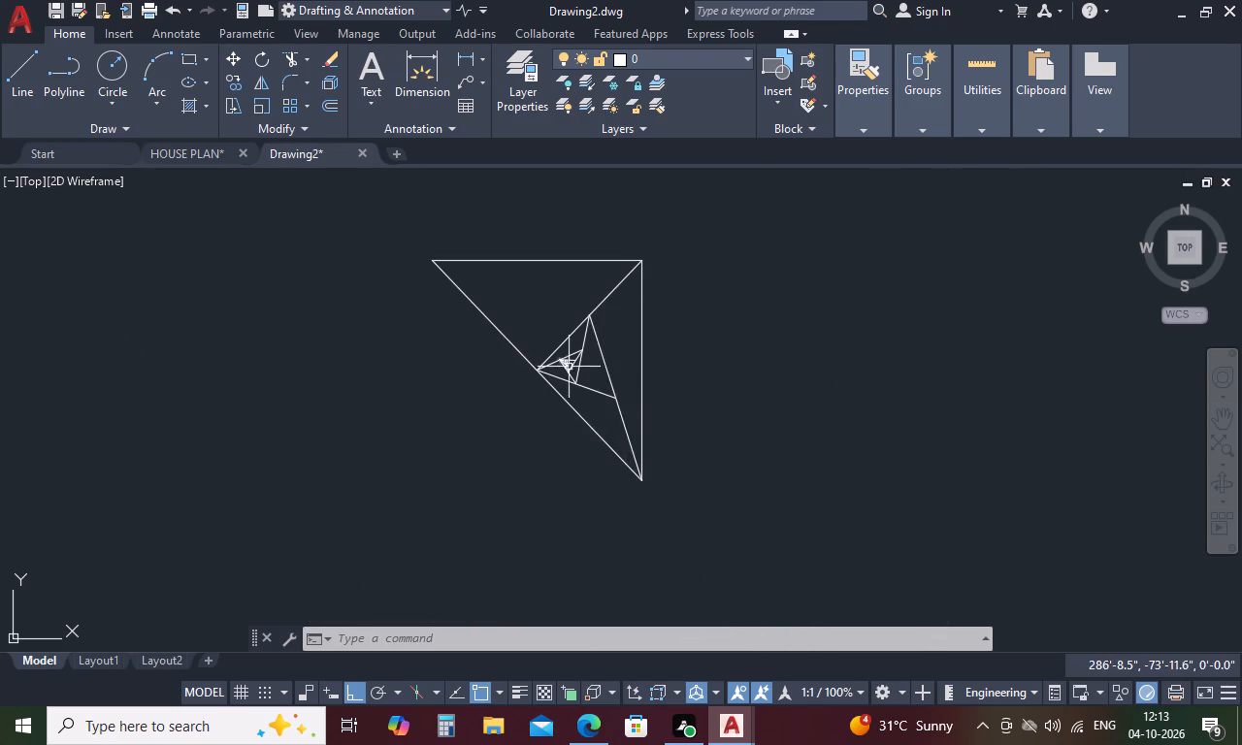
# Erase the whole right triangle together with all its nested midpoint-to-corner lines.
pyautogui.scroll(6, 569, 367)
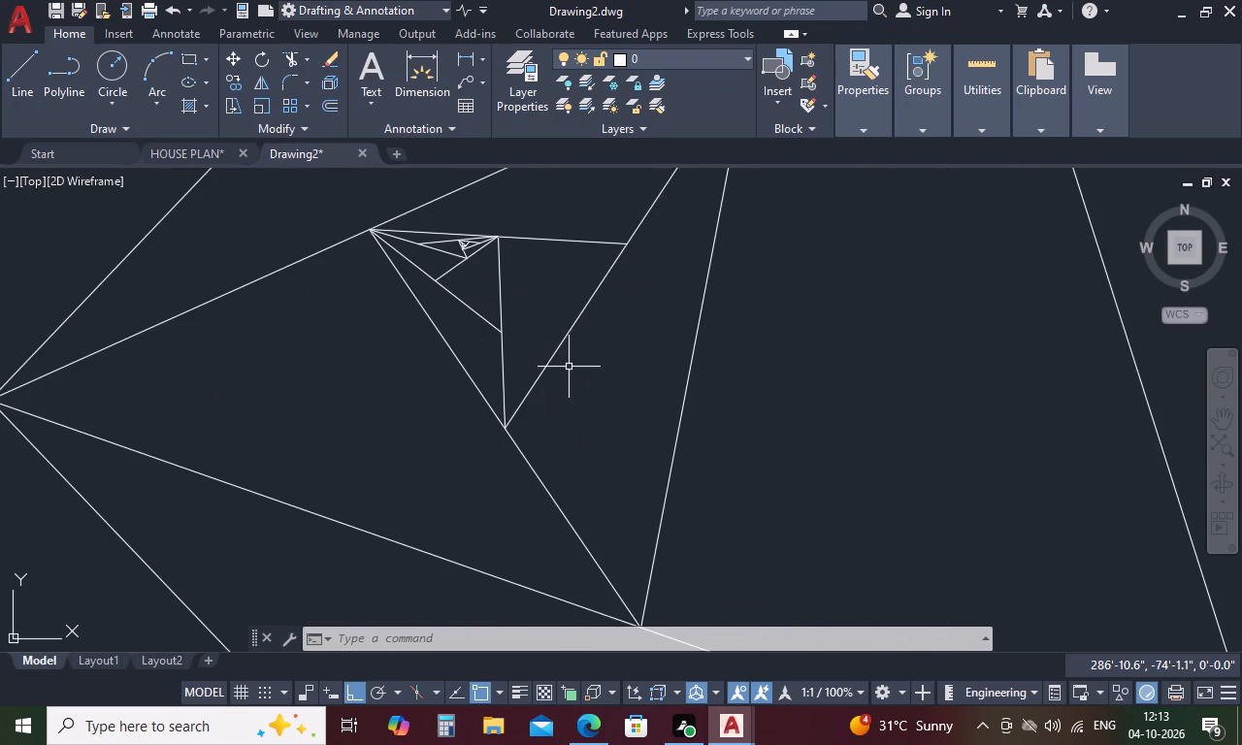
pyautogui.scroll(1, 569, 367)
pyautogui.scroll(-8, 569, 367)
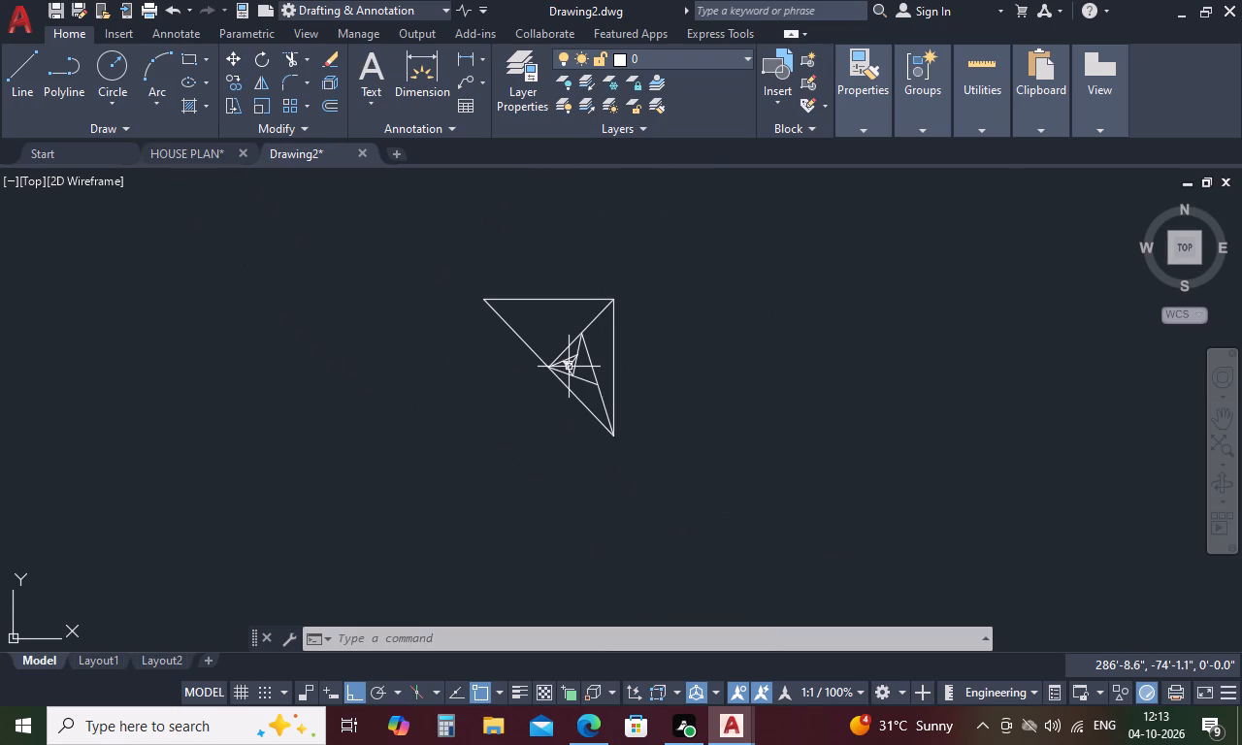
pyautogui.moveTo(703, 302); pyautogui.dragTo(408, 272)
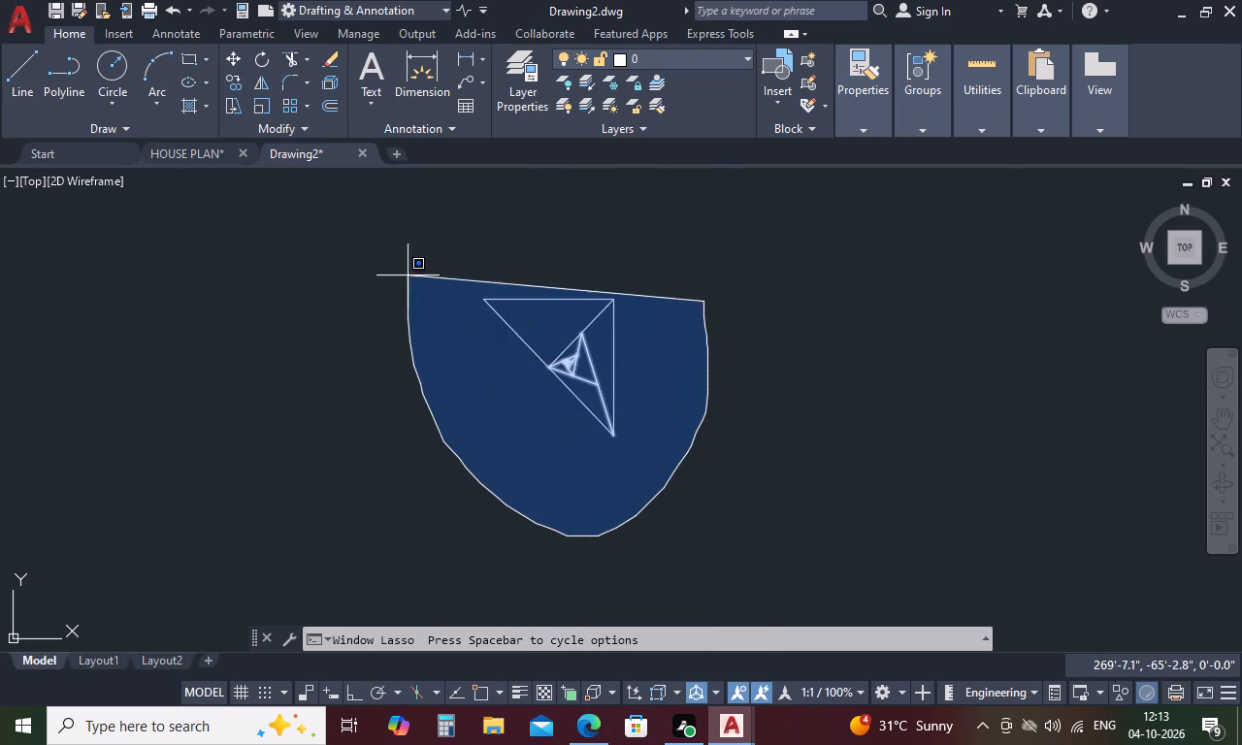
pyautogui.moveTo(408, 272); pyautogui.dragTo(770, 305)
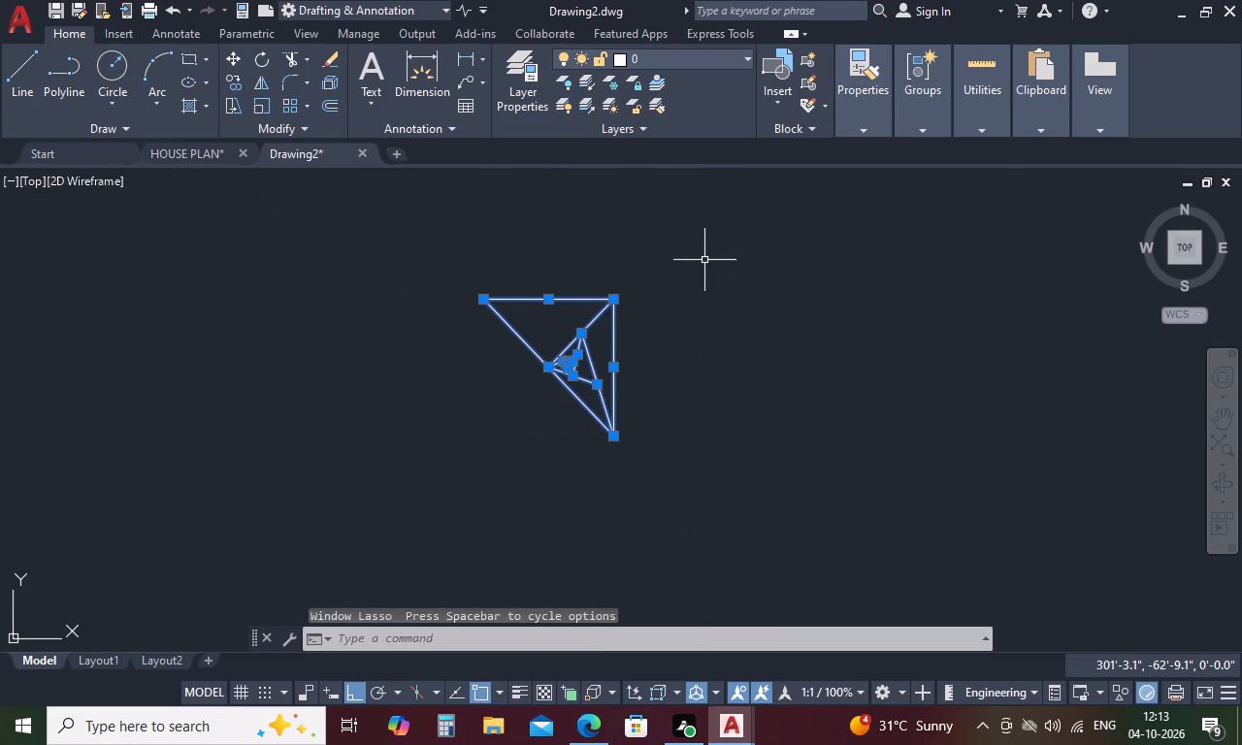
pyautogui.press('Delete')
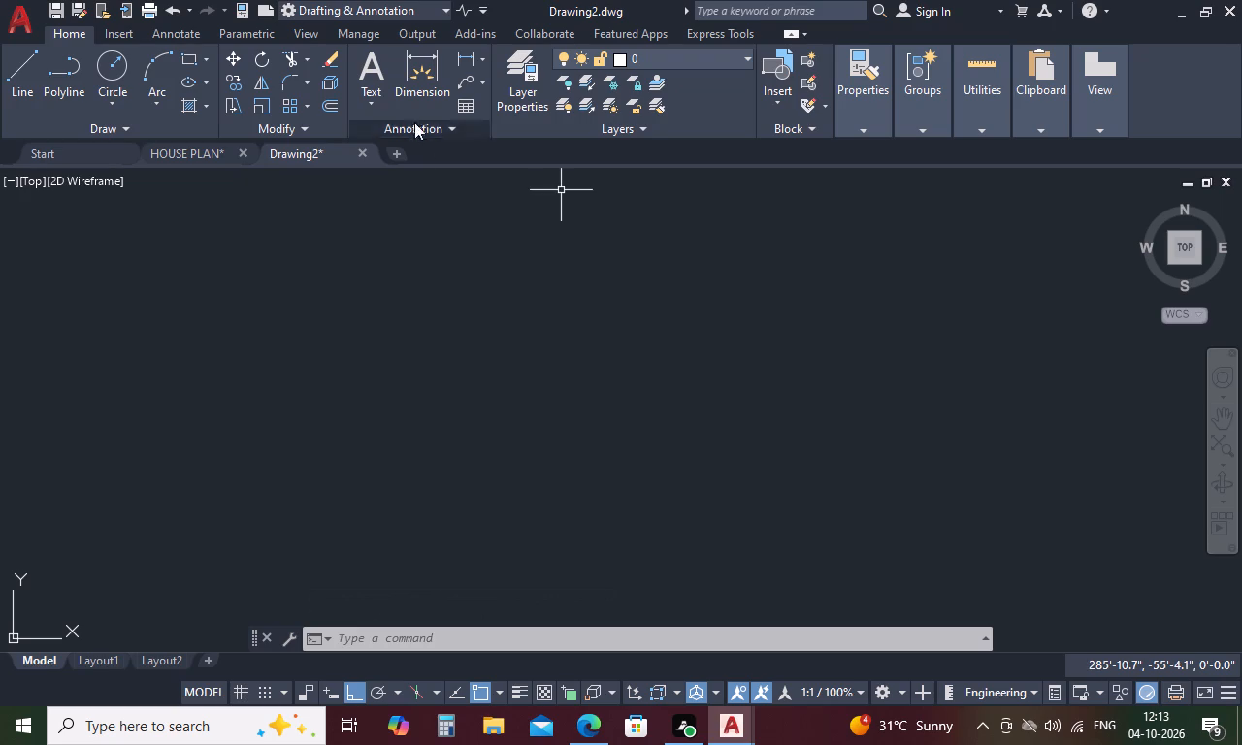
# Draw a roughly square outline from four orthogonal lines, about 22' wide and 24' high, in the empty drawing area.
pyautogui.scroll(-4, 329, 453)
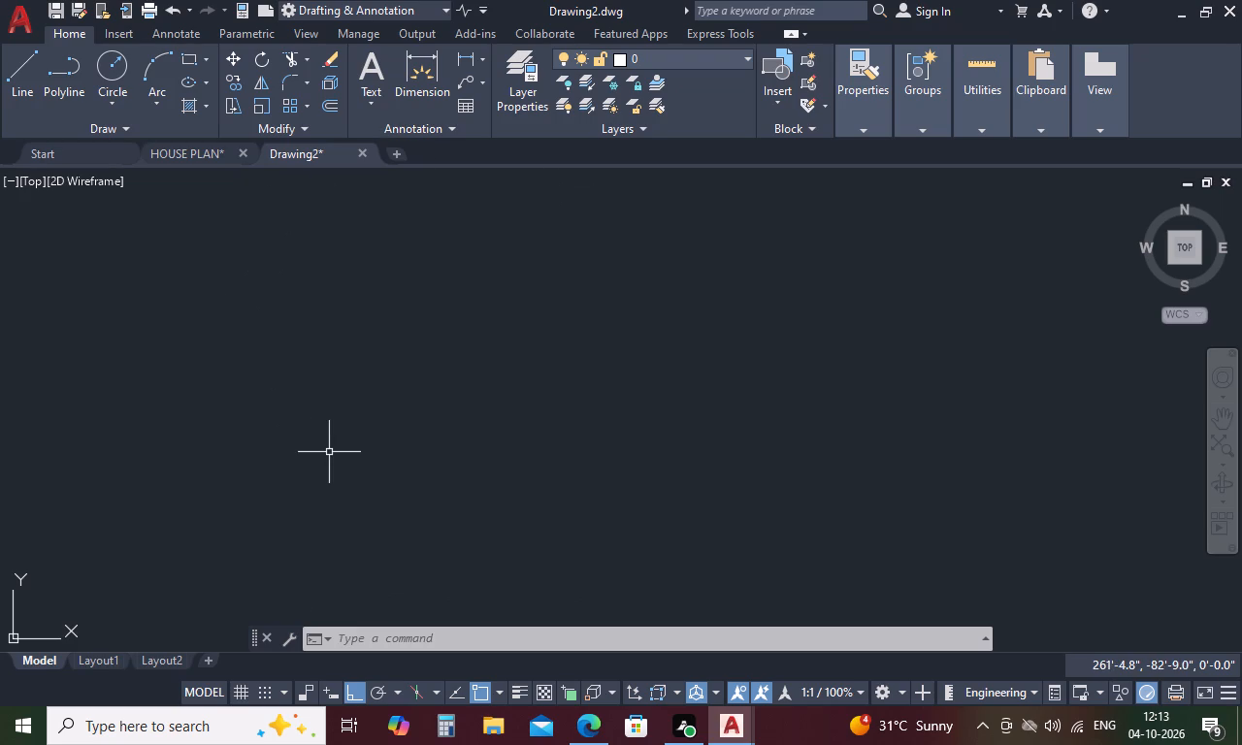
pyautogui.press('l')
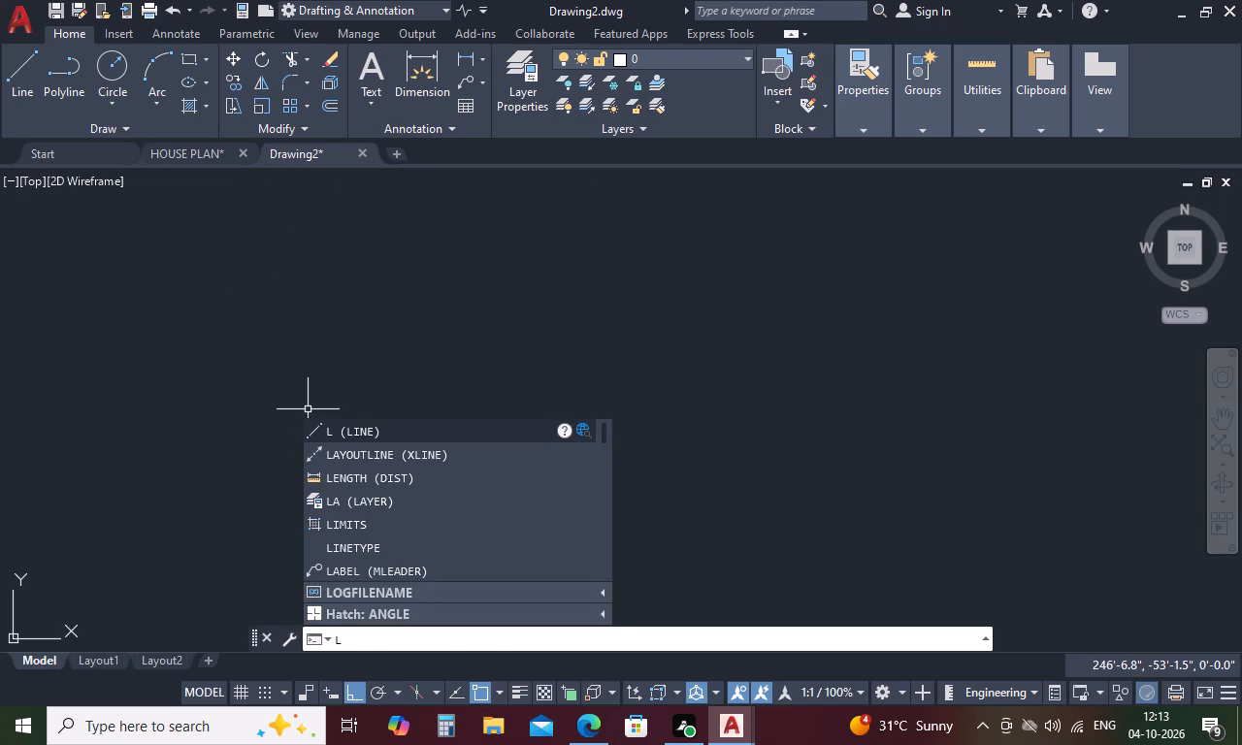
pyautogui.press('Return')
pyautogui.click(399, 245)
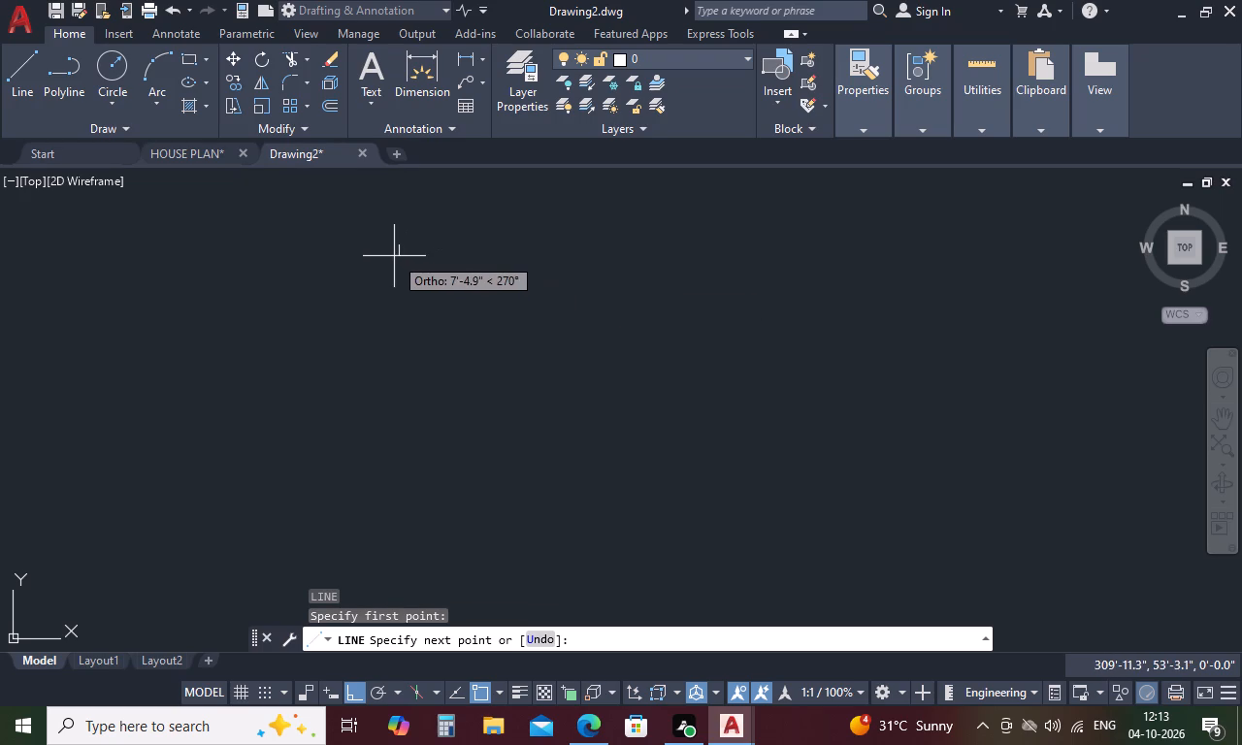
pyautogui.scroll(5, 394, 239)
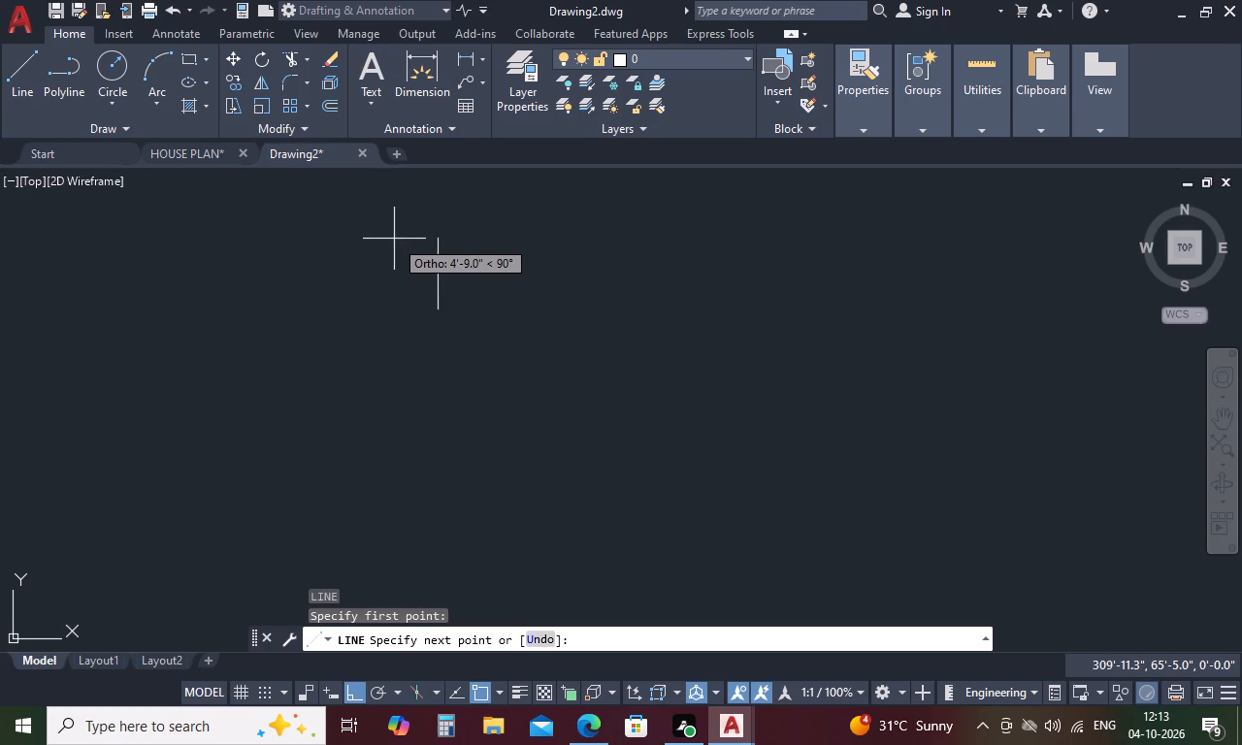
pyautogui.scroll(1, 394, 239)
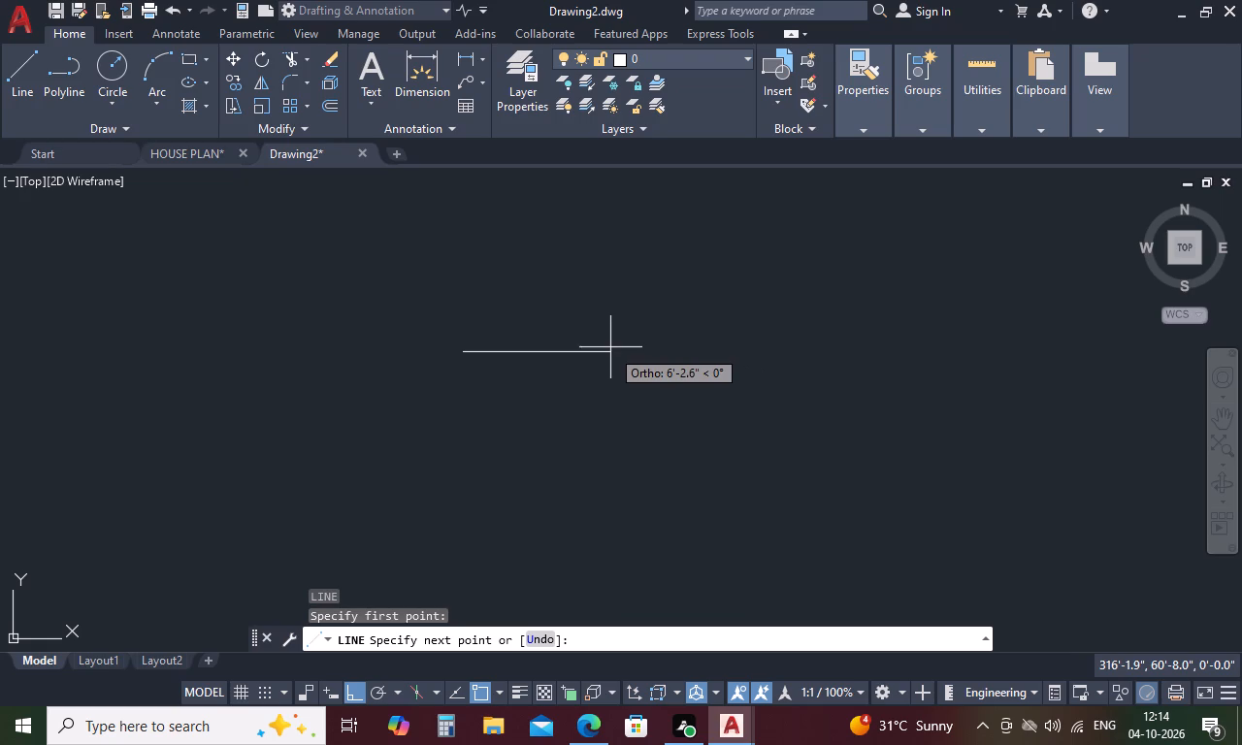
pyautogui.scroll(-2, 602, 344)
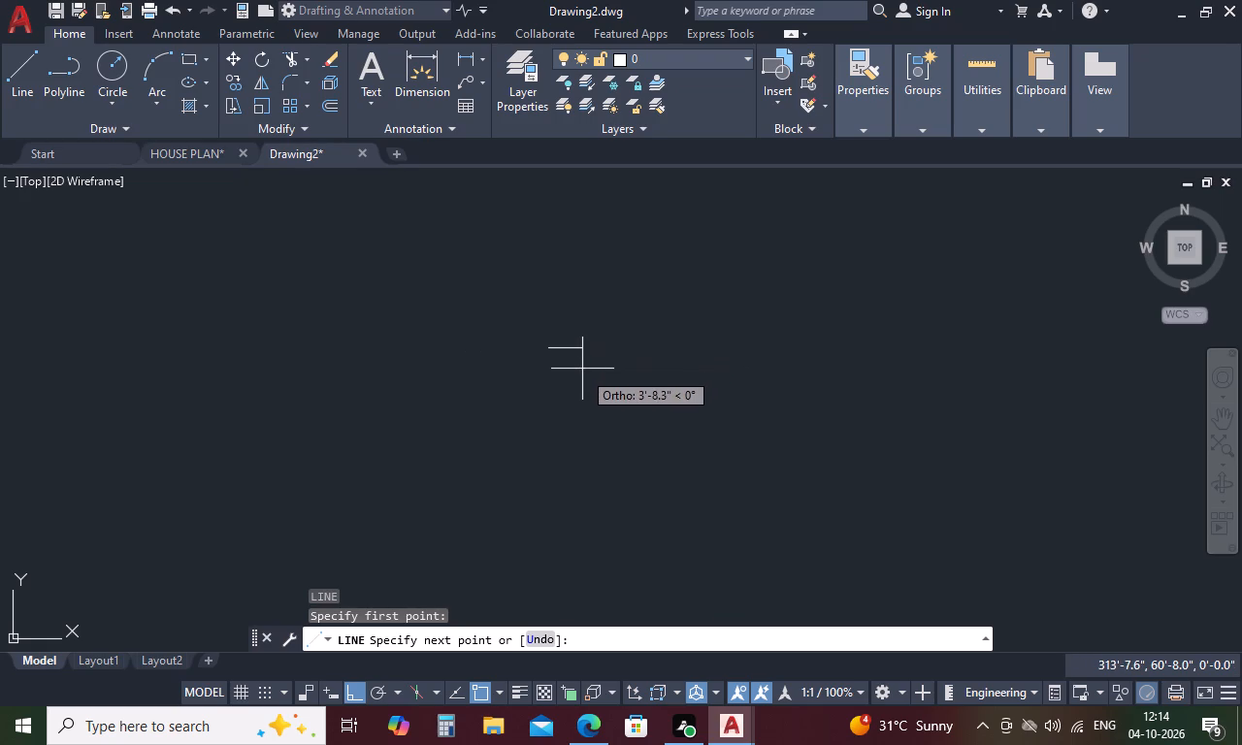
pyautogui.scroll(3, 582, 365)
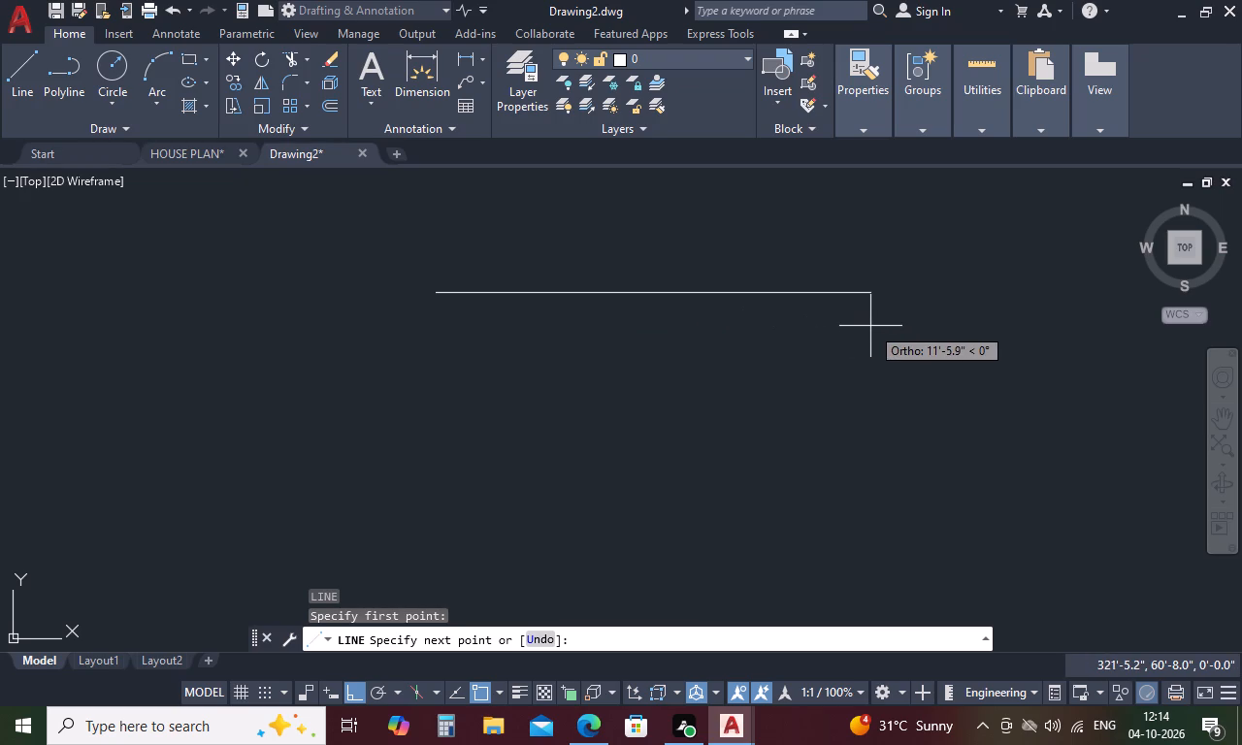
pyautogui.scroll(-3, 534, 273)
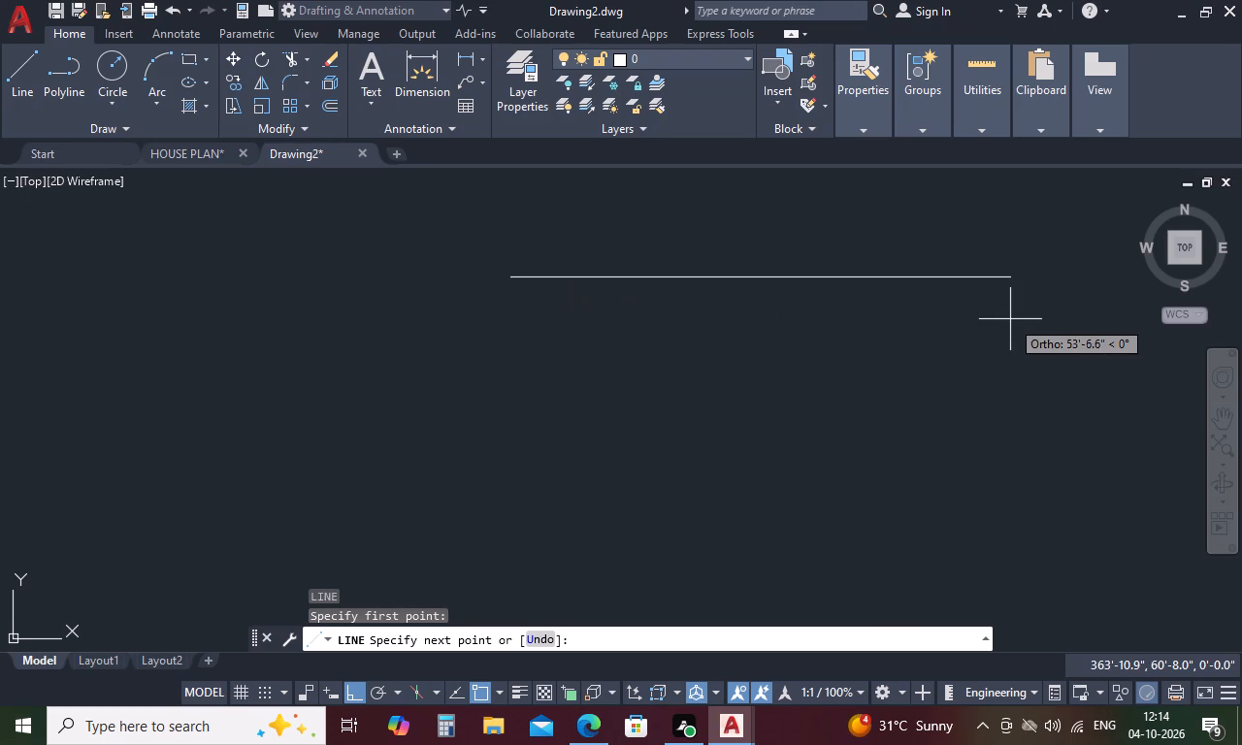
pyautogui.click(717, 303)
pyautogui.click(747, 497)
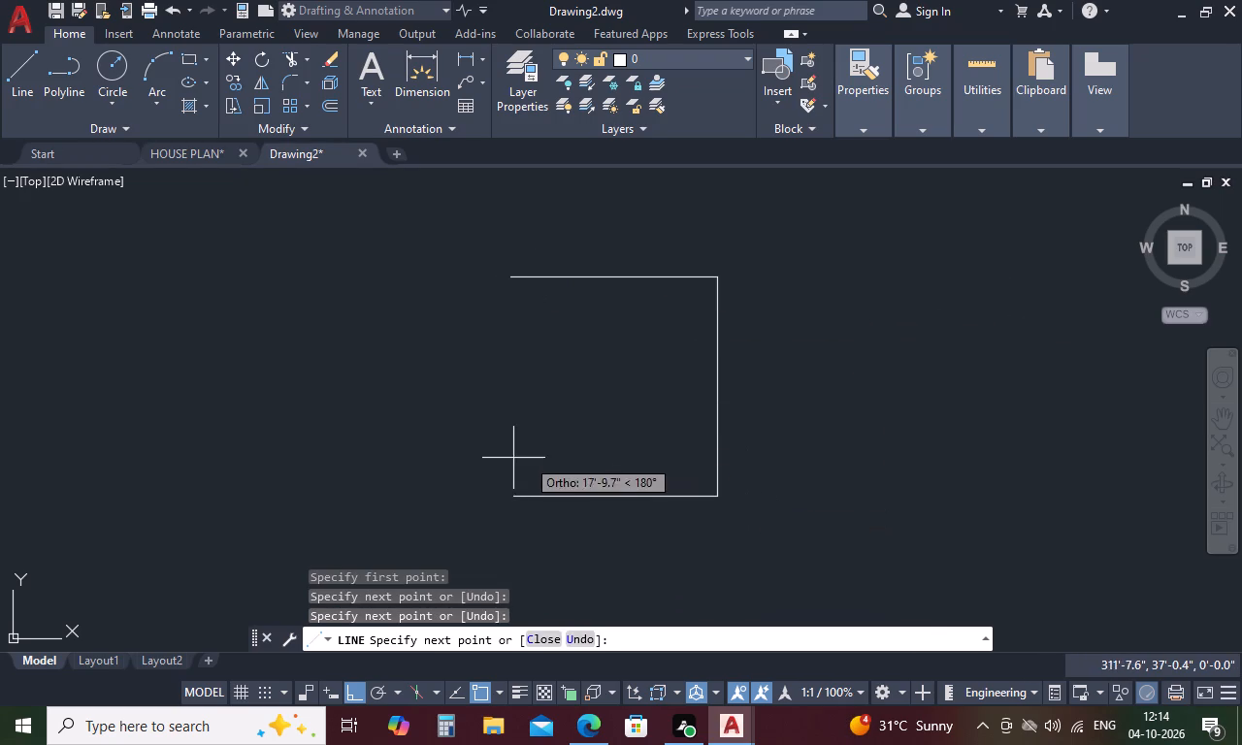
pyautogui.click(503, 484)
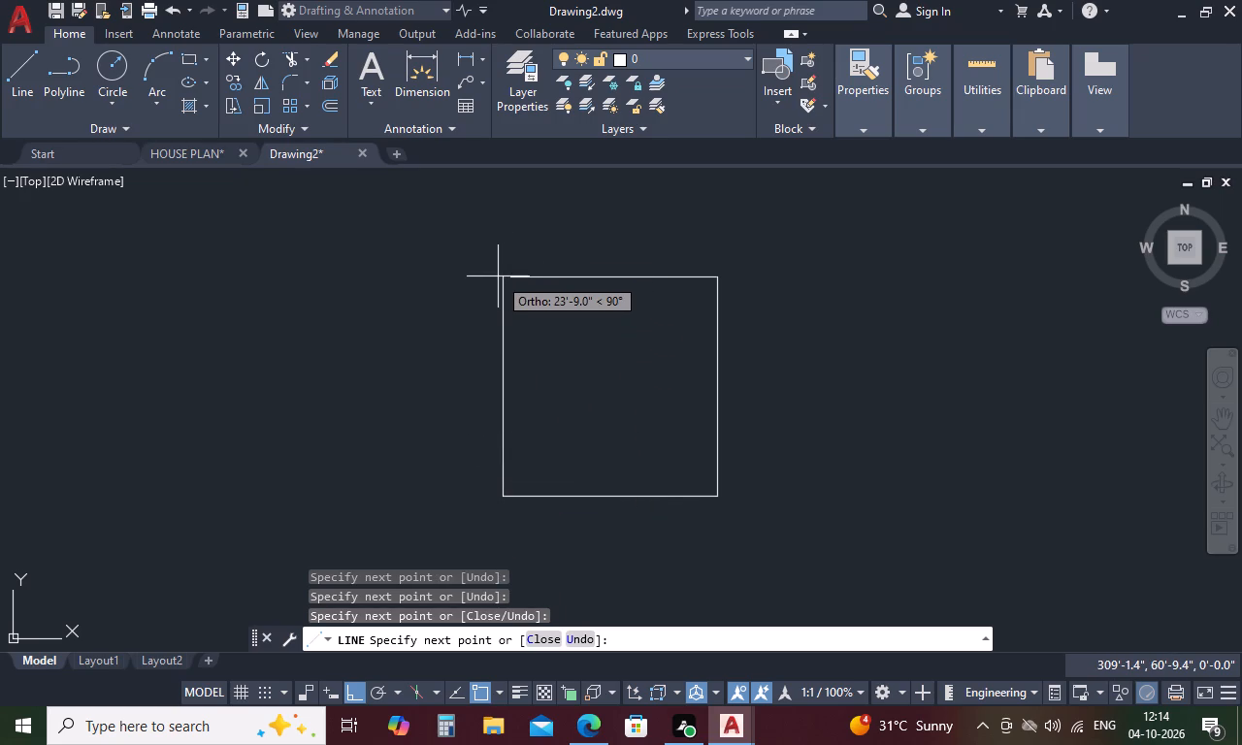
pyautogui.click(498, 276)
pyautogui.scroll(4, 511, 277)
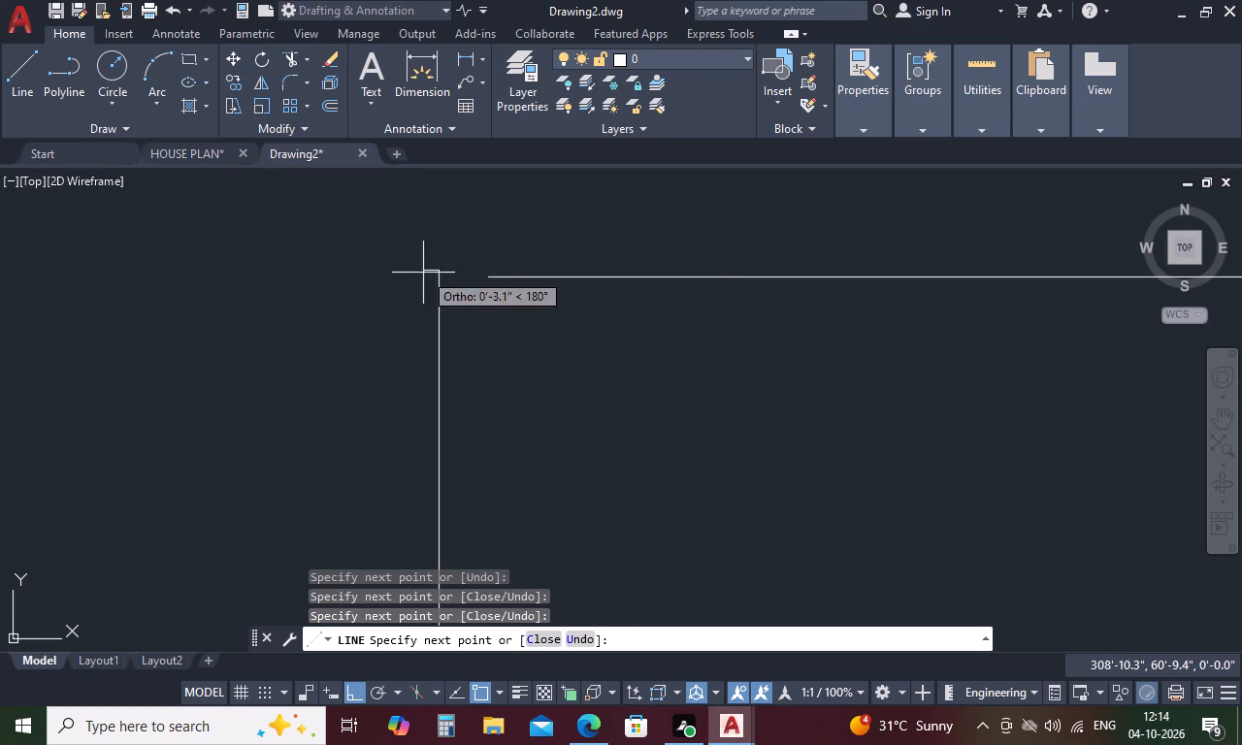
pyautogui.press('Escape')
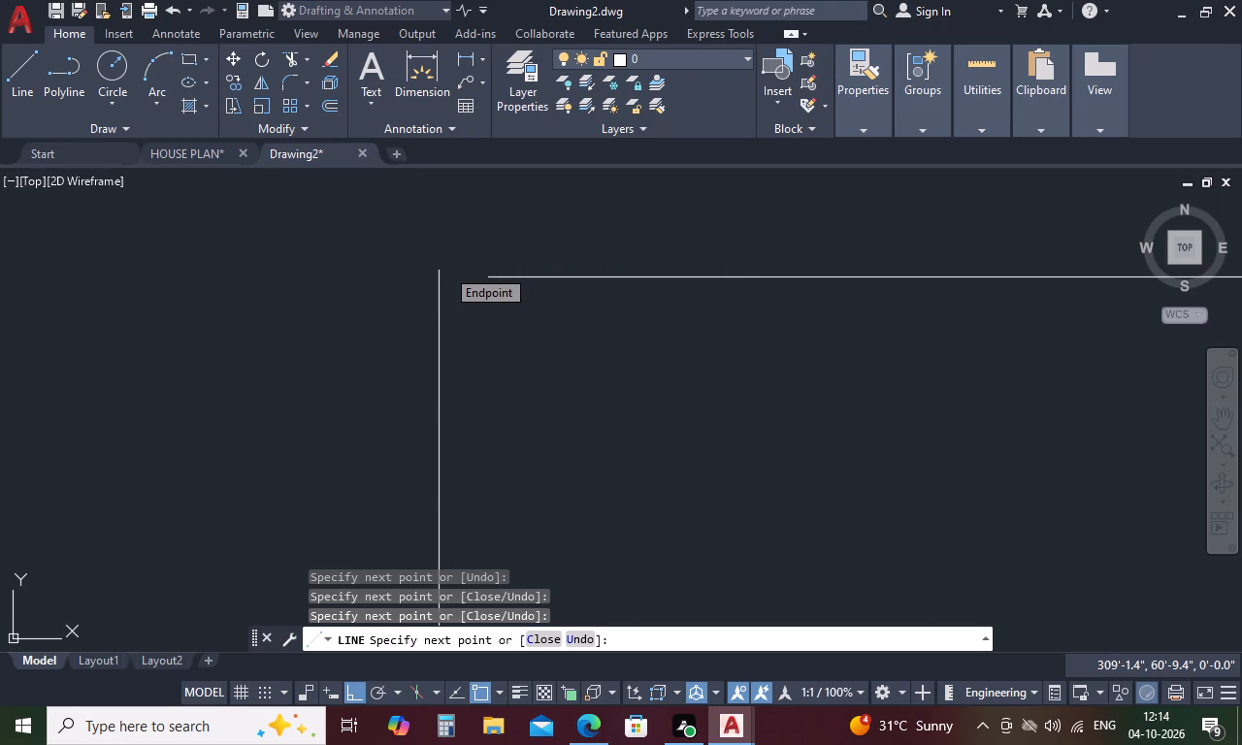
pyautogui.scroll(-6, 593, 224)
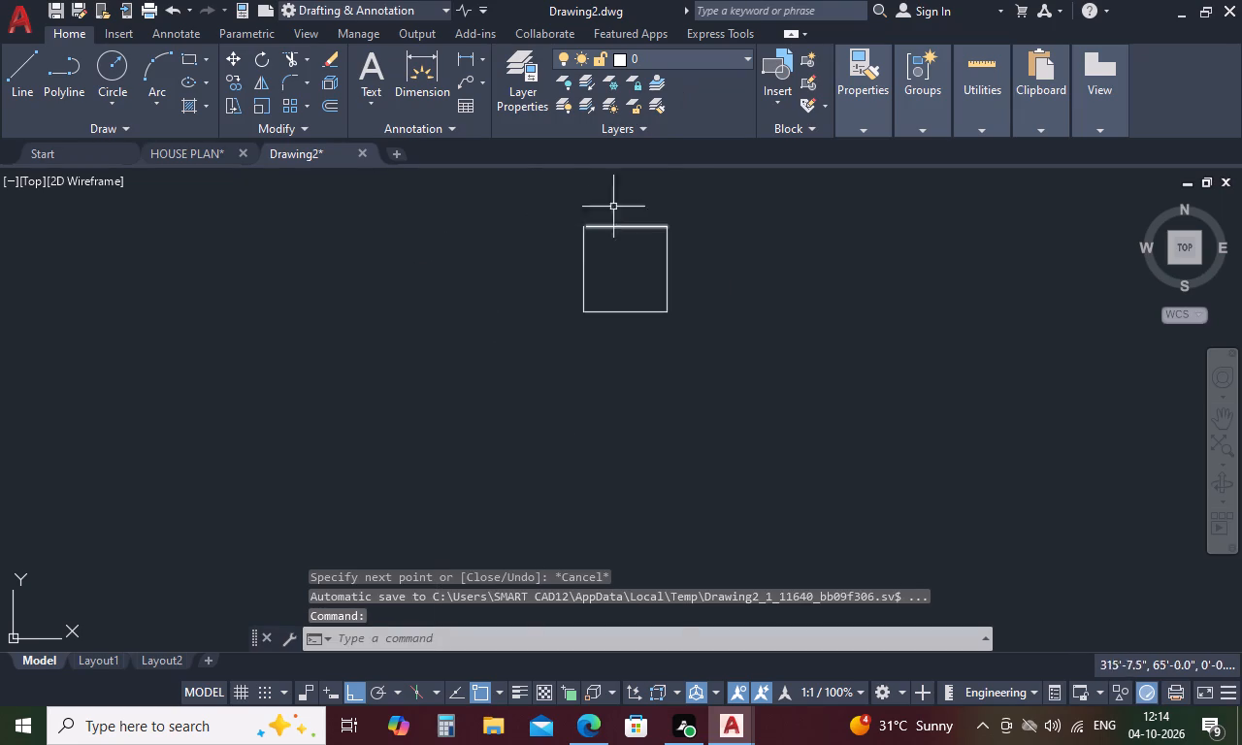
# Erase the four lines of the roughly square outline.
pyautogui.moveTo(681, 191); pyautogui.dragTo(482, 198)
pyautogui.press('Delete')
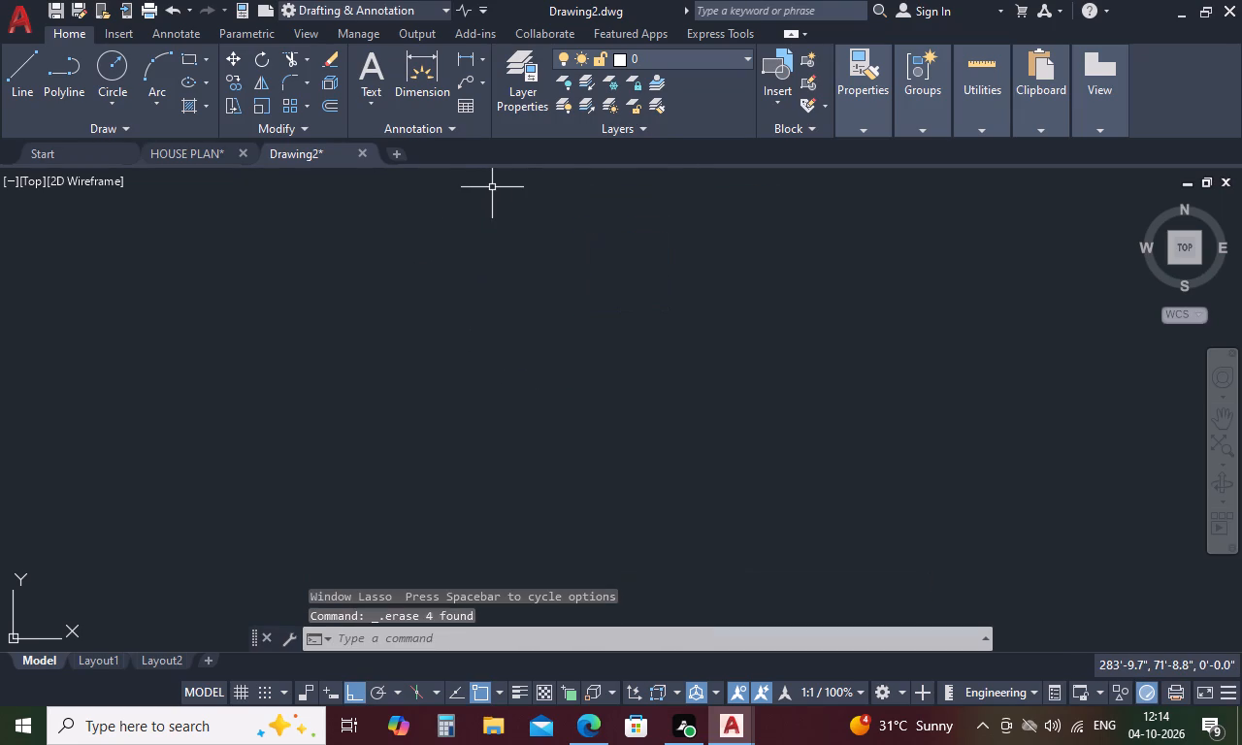
# Draw the outer turn of an inward rectangular spiral with orthogonal lines, about 59' along the bottom and 49' up the left side.
pyautogui.press('l')
pyautogui.press('Return')
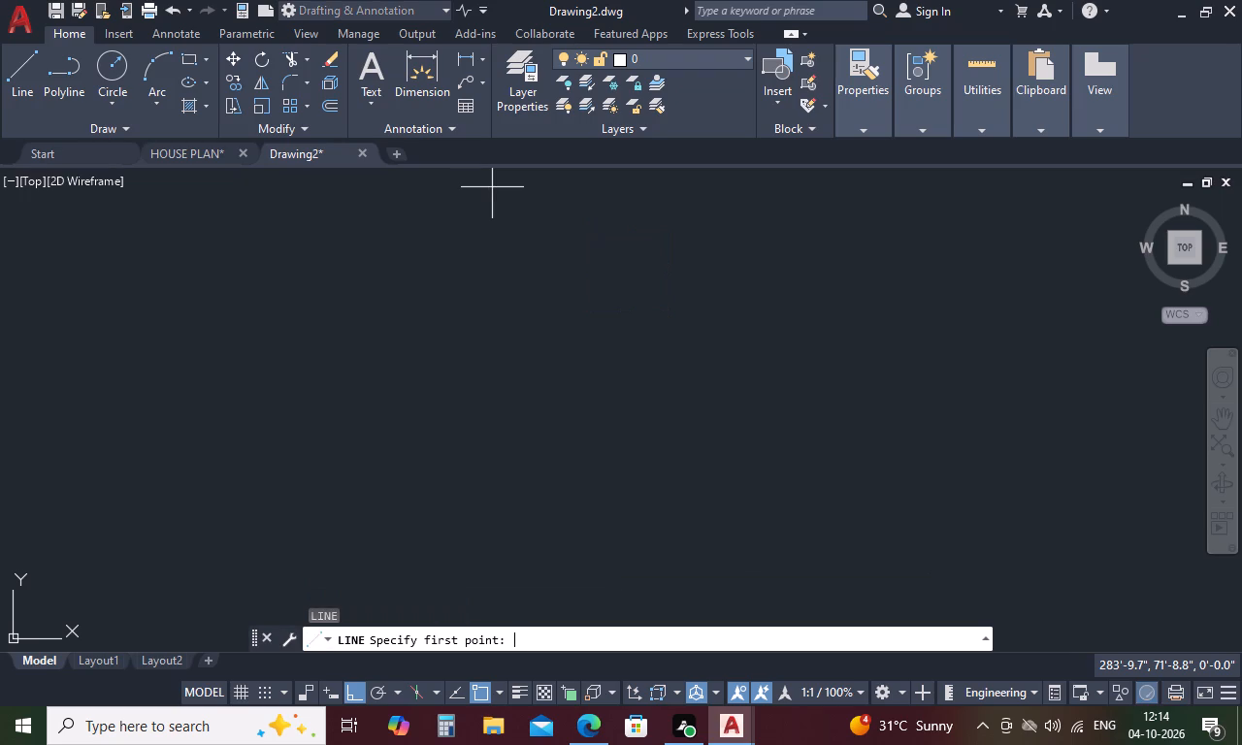
pyautogui.click(454, 275)
pyautogui.click(651, 286)
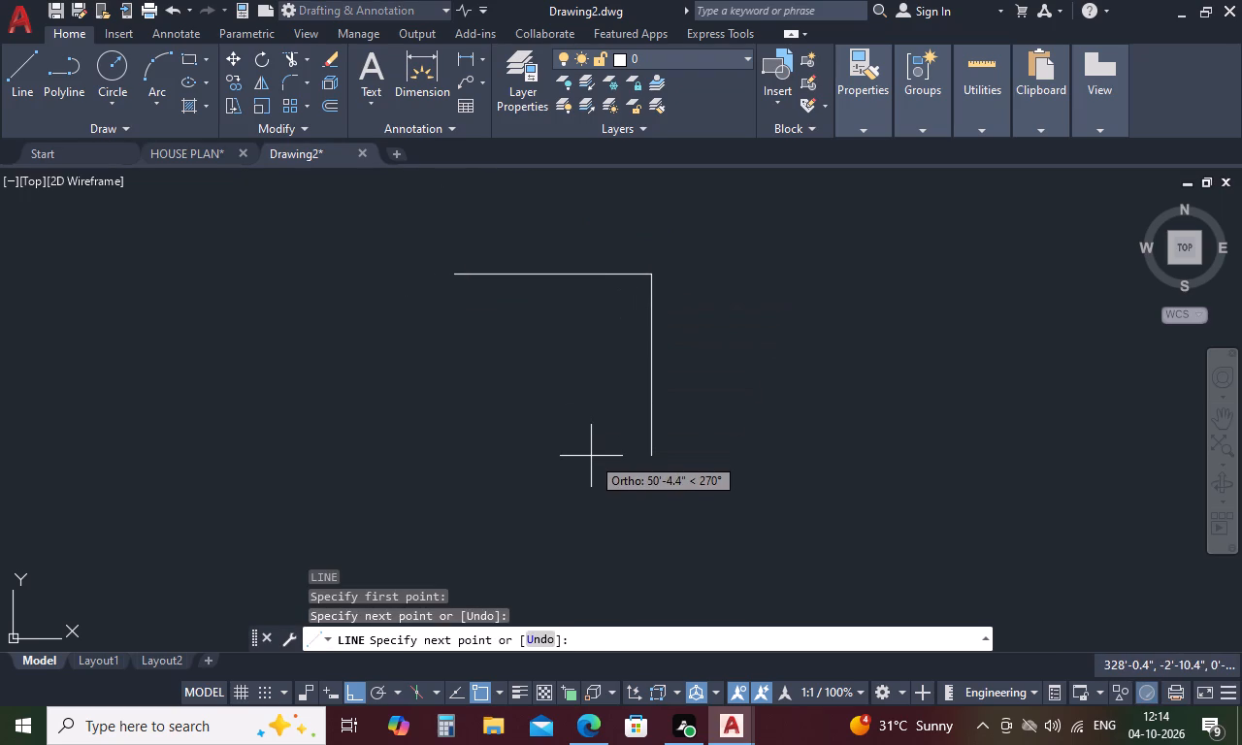
pyautogui.click(591, 461)
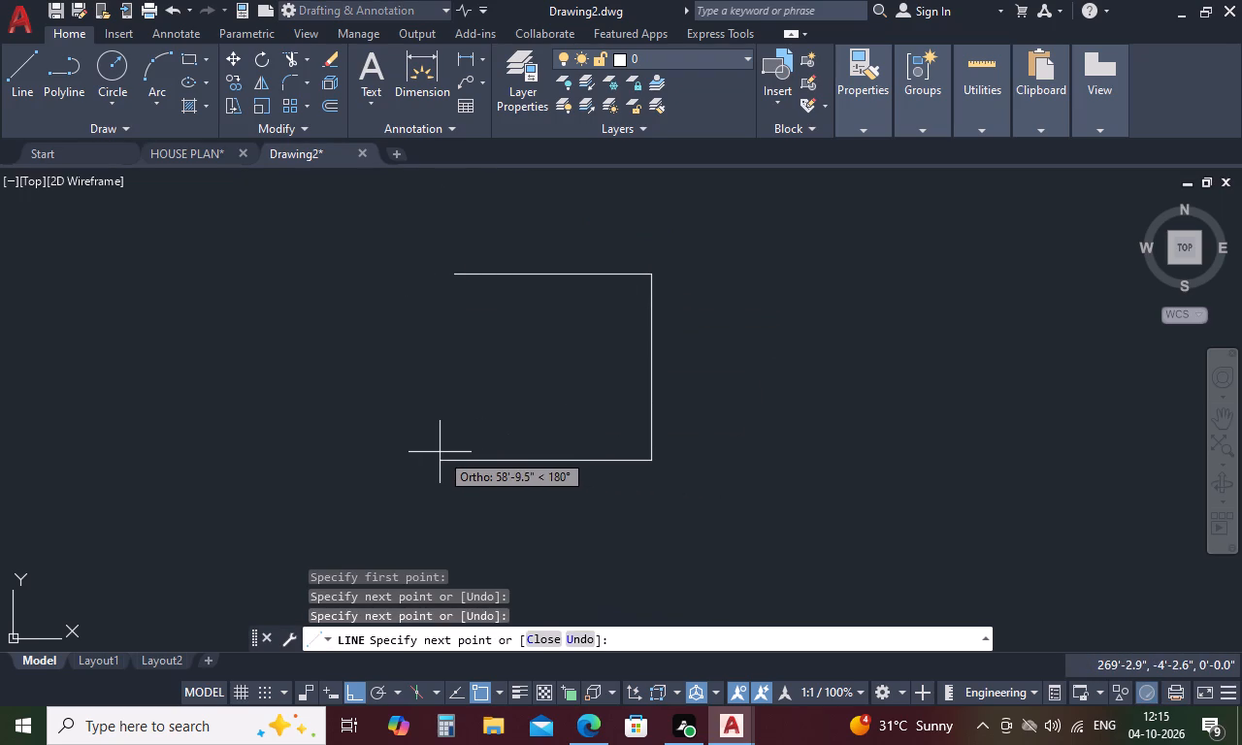
pyautogui.click(440, 452)
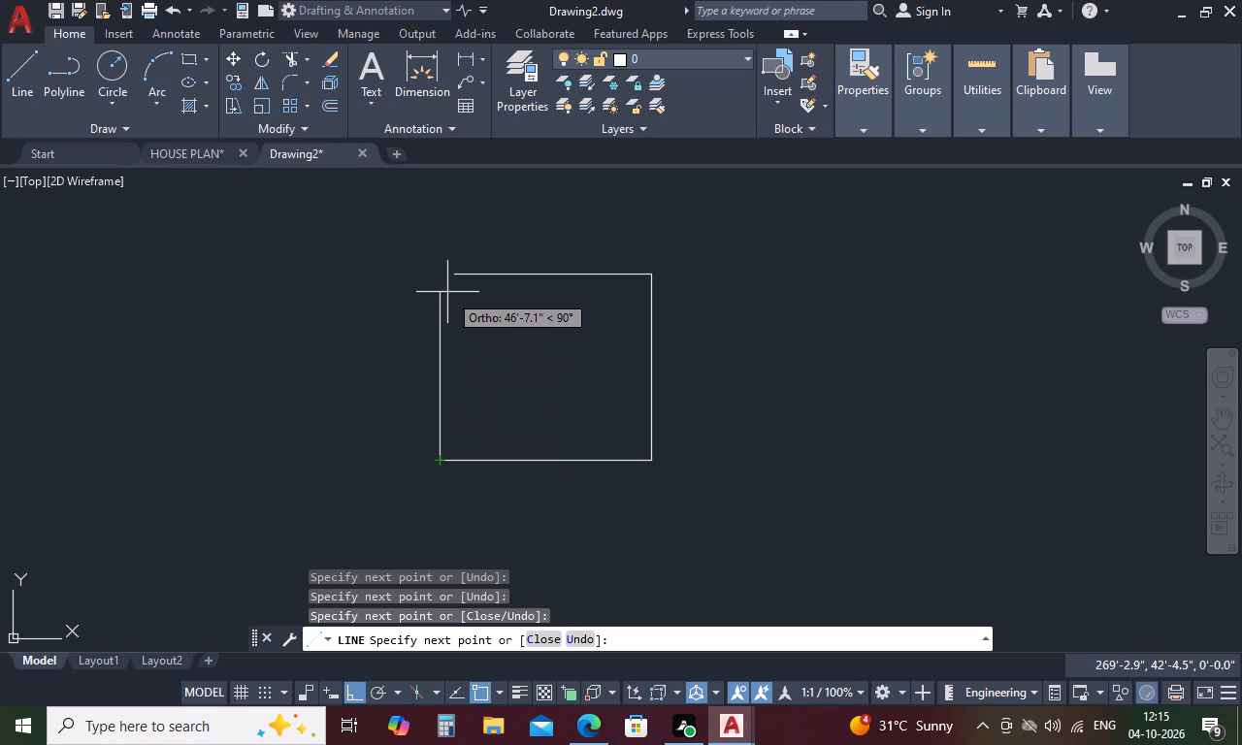
pyautogui.scroll(2, 446, 288)
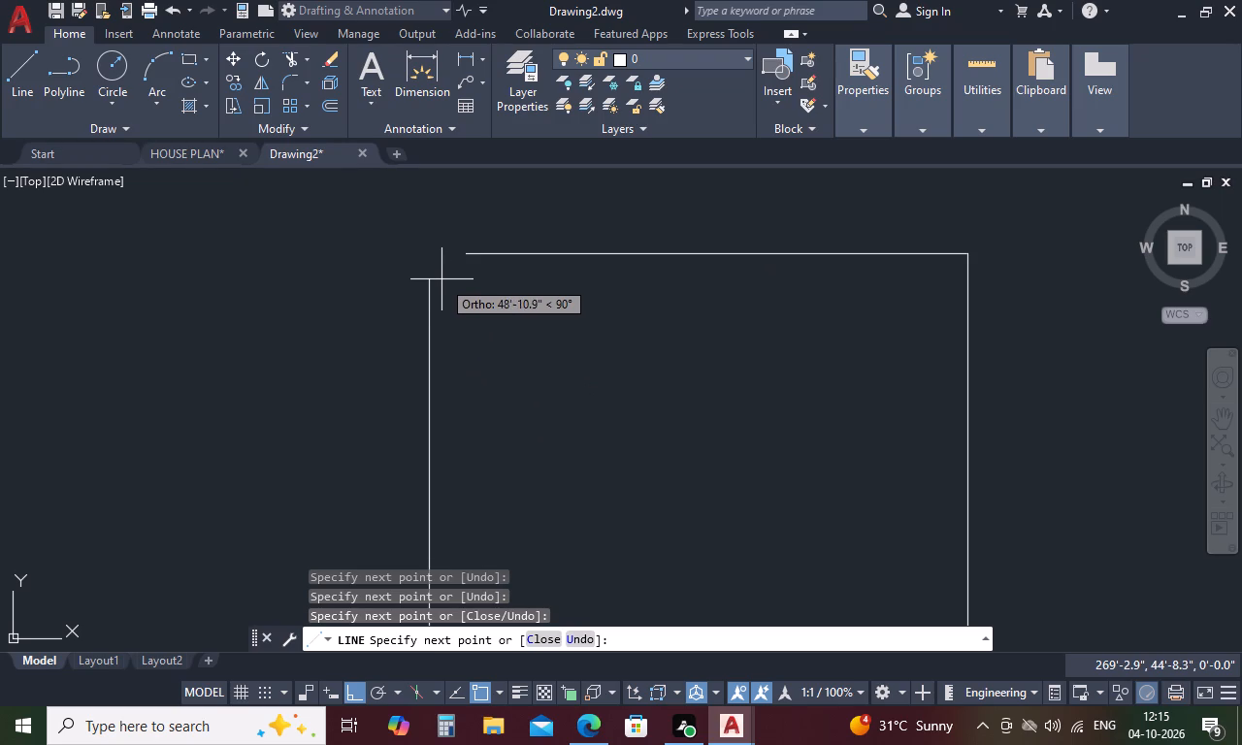
pyautogui.click(434, 278)
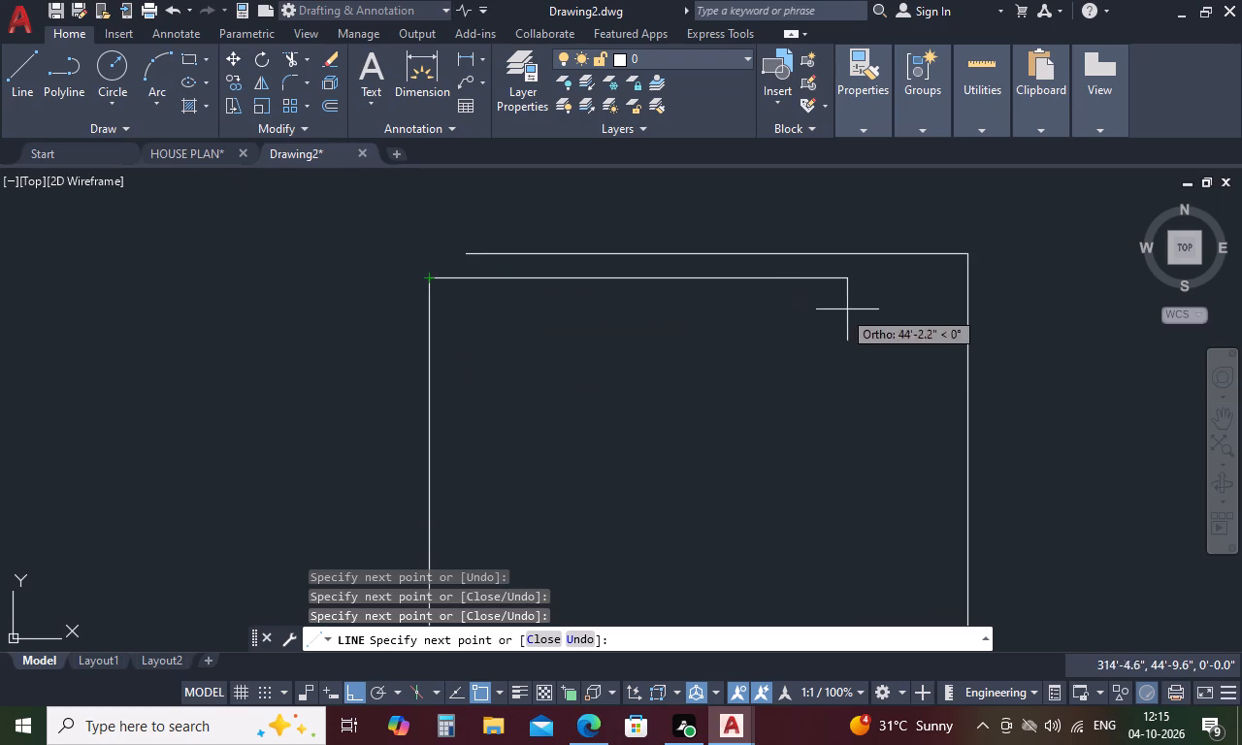
# Continue the spiral with a second turn just inside the first, about 54' along its bottom, ending just below its own top line.
pyautogui.click(941, 295)
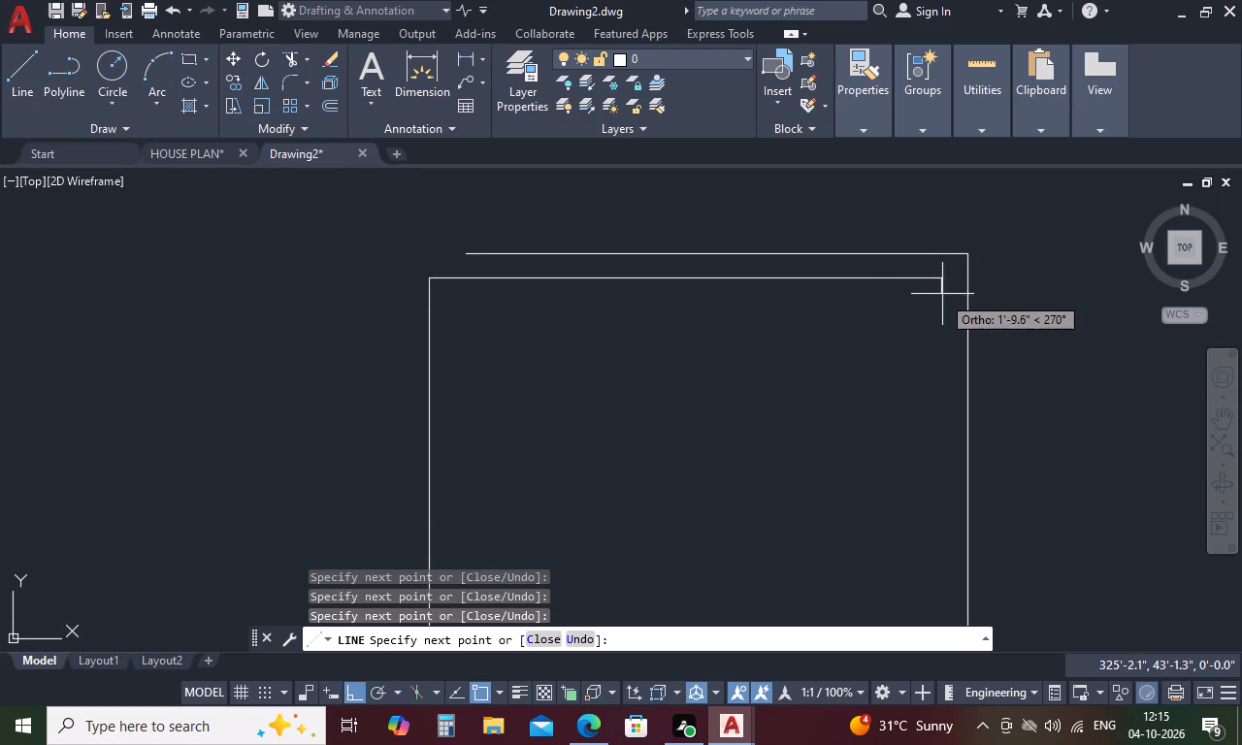
pyautogui.scroll(-4, 942, 294)
pyautogui.scroll(4, 941, 345)
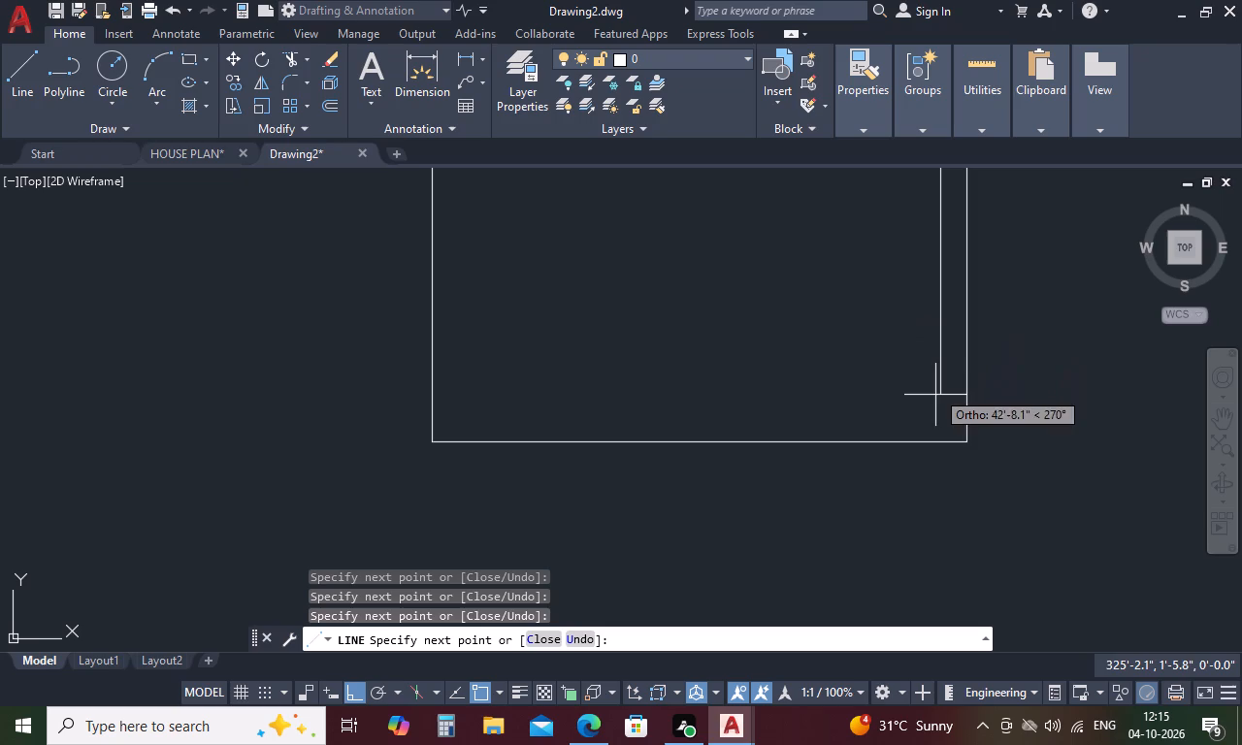
pyautogui.click(935, 423)
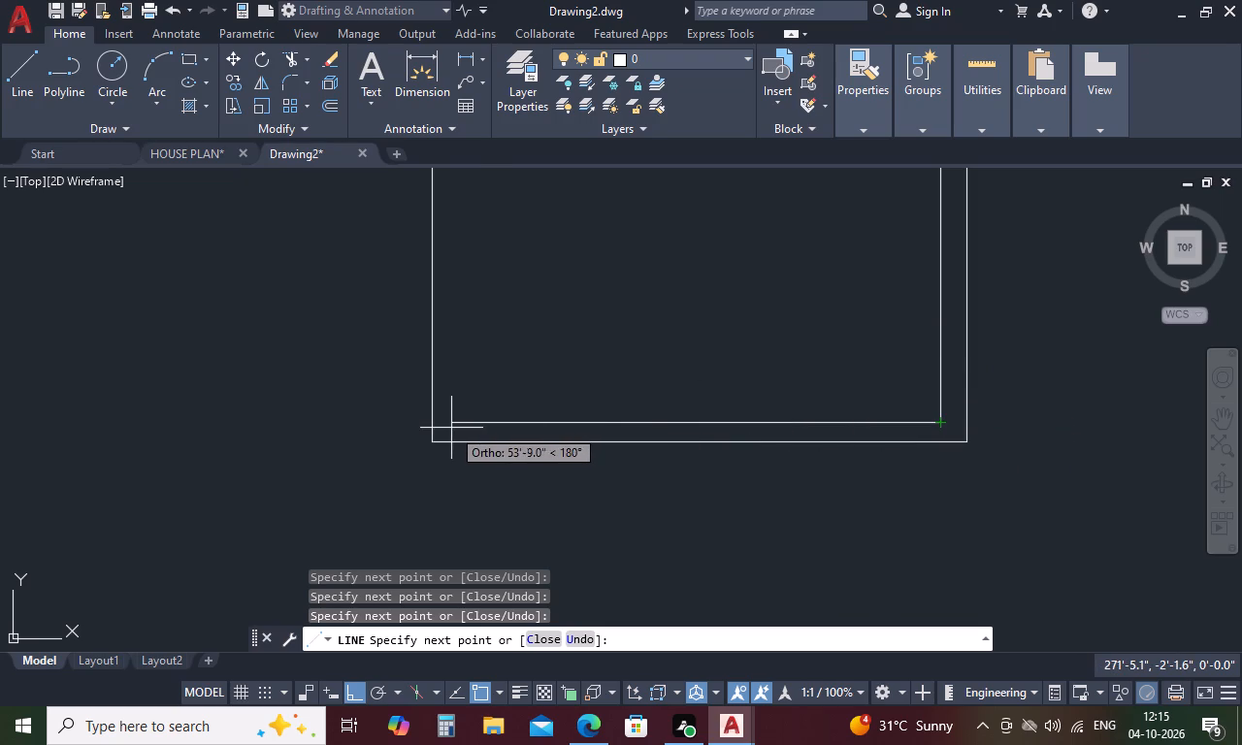
pyautogui.click(451, 428)
pyautogui.scroll(-4, 474, 360)
pyautogui.scroll(2, 479, 300)
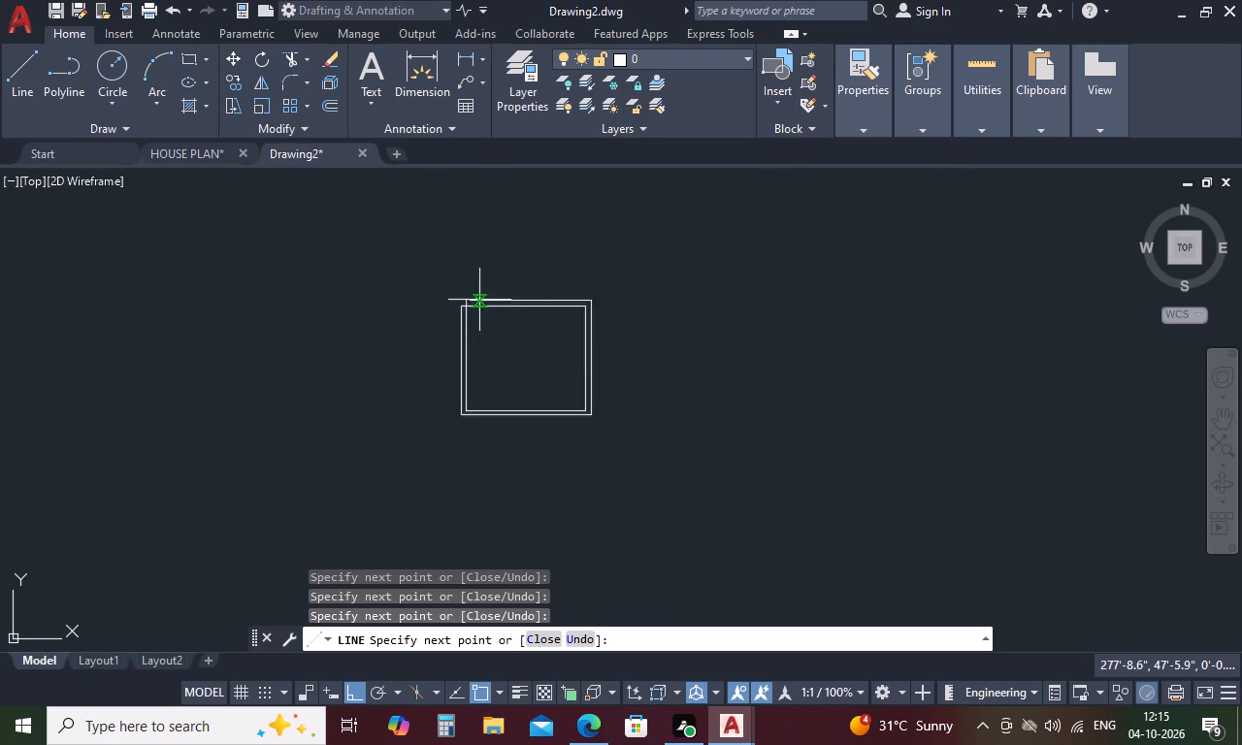
pyautogui.scroll(1, 479, 300)
pyautogui.click(445, 329)
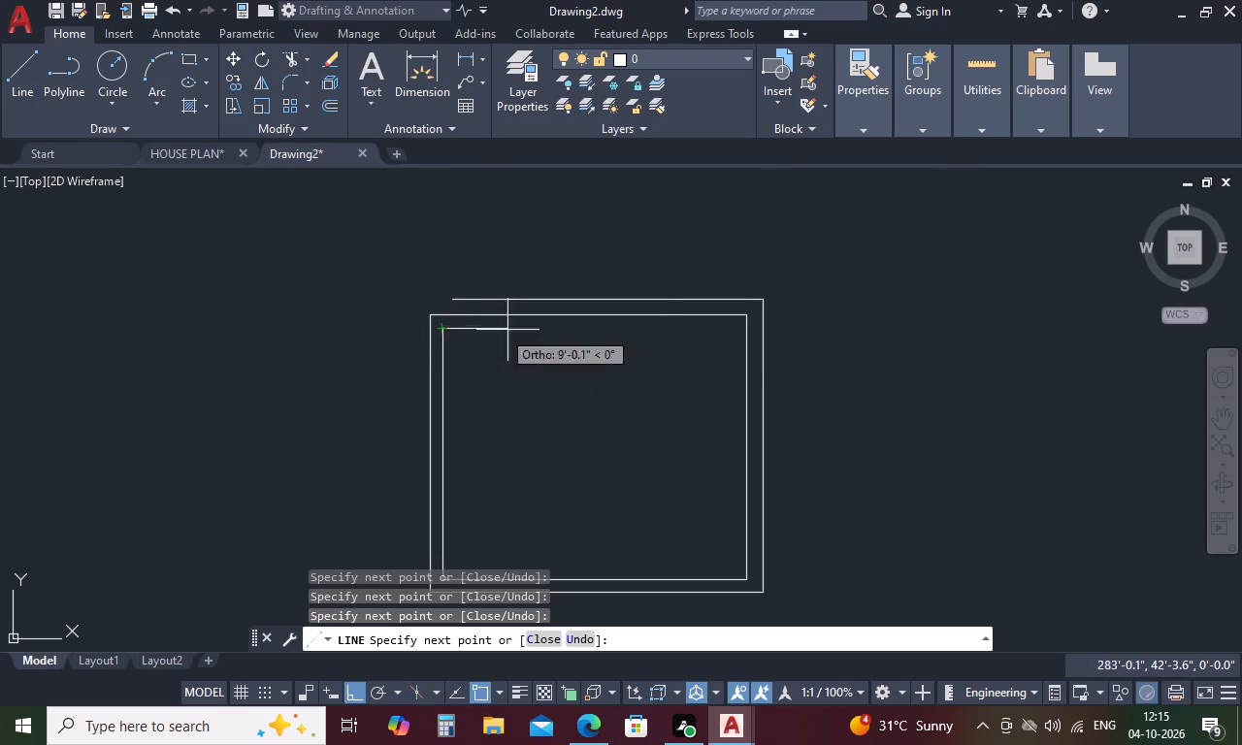
# Continue the spiral with a third turn inside the second, about 49' along its bottom and 39' up its left side.
pyautogui.click(732, 334)
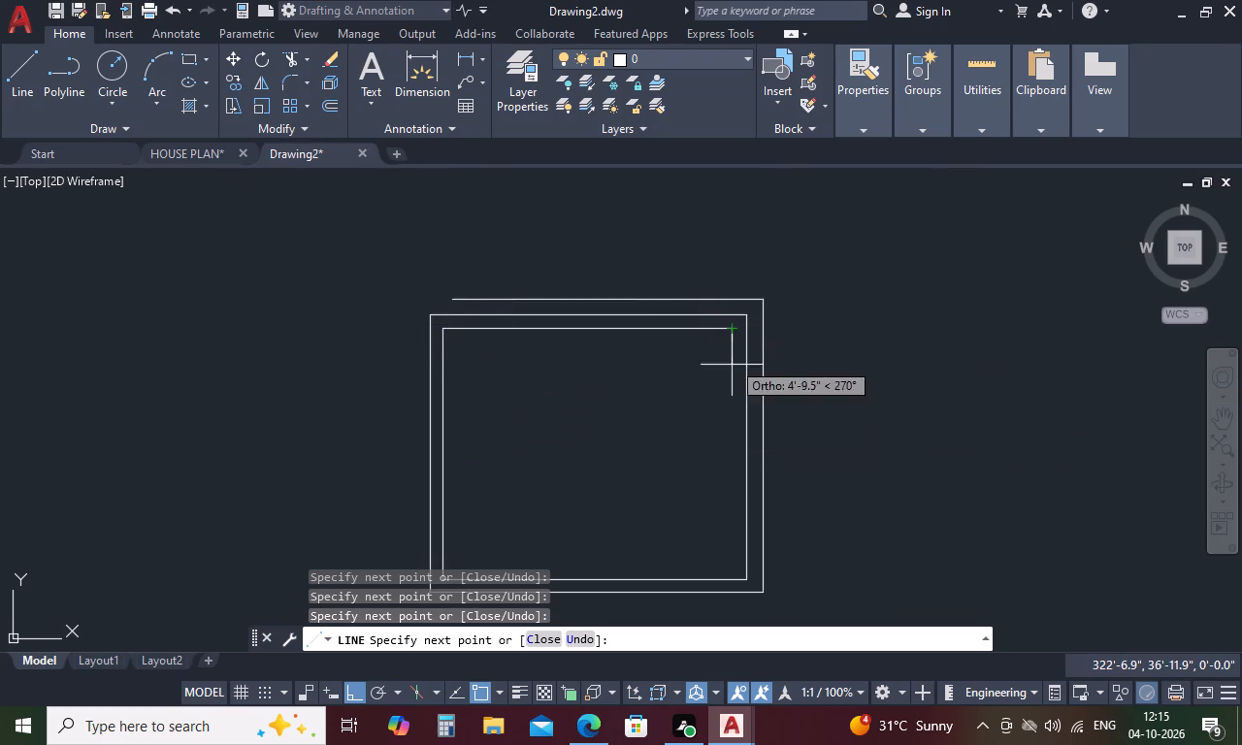
pyautogui.click(730, 566)
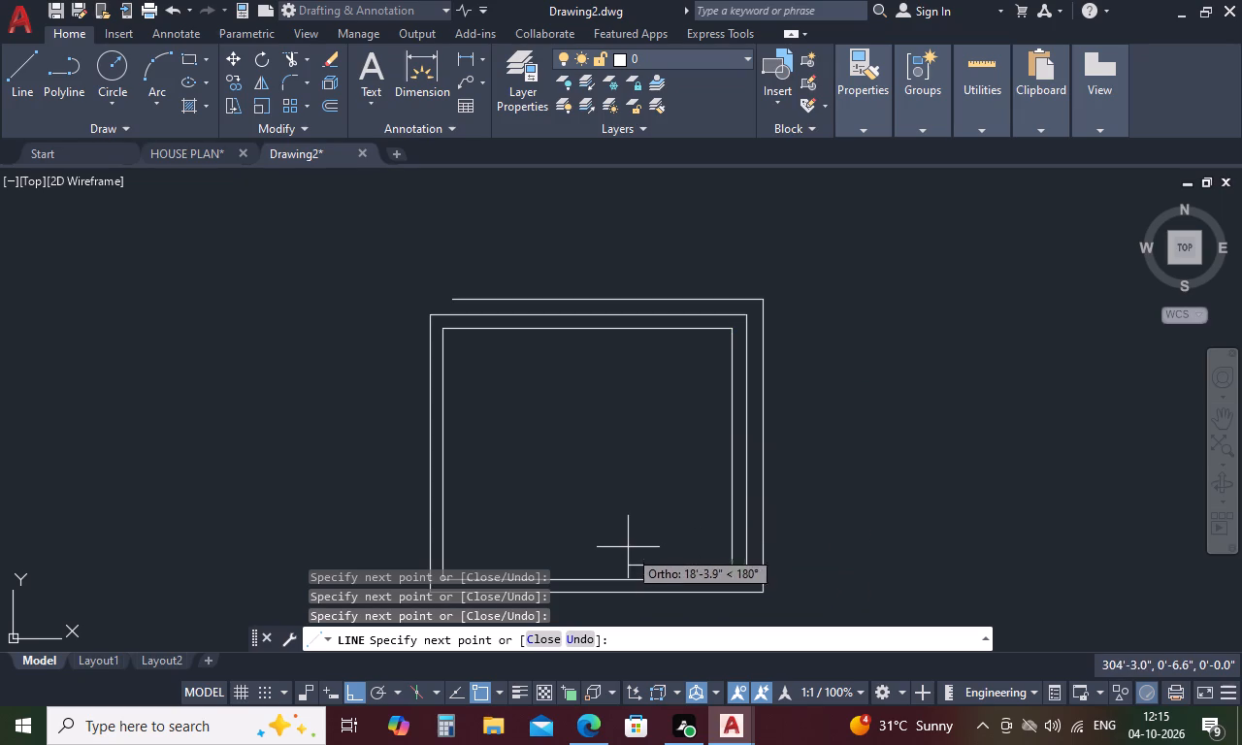
pyautogui.scroll(-3, 637, 526)
pyautogui.scroll(4, 601, 536)
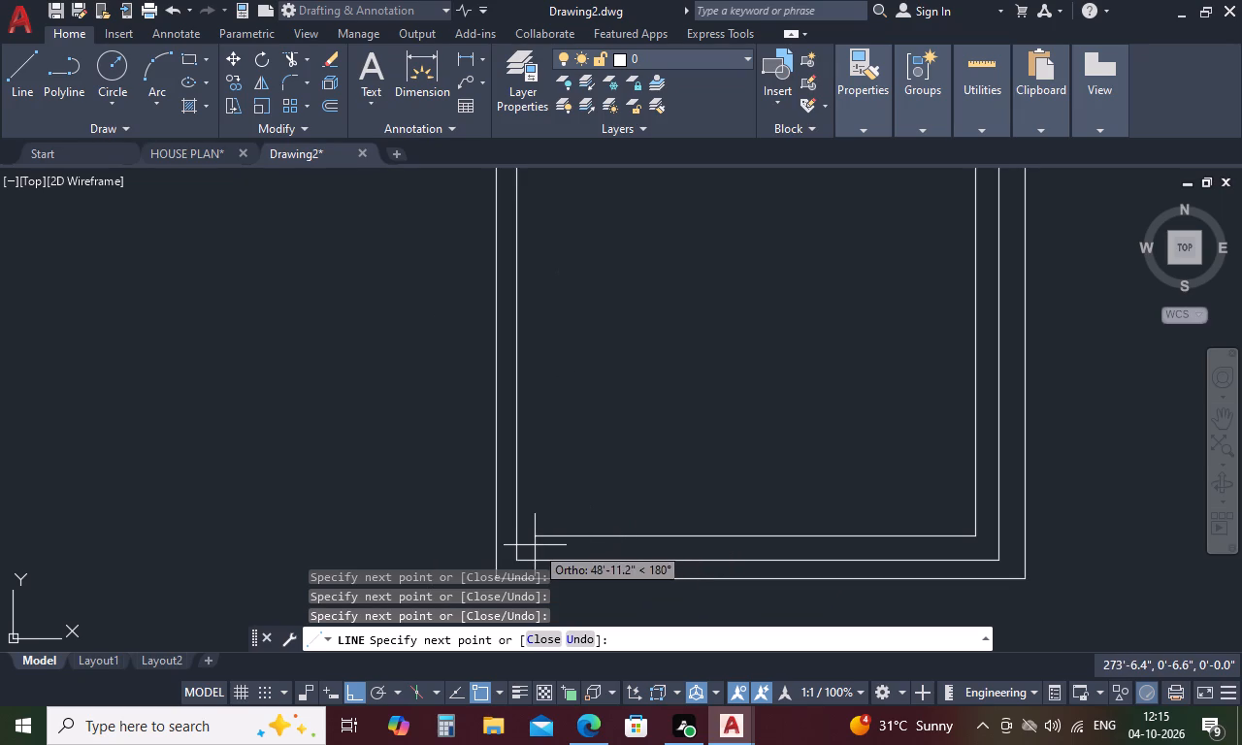
pyautogui.click(539, 534)
pyautogui.scroll(-3, 559, 455)
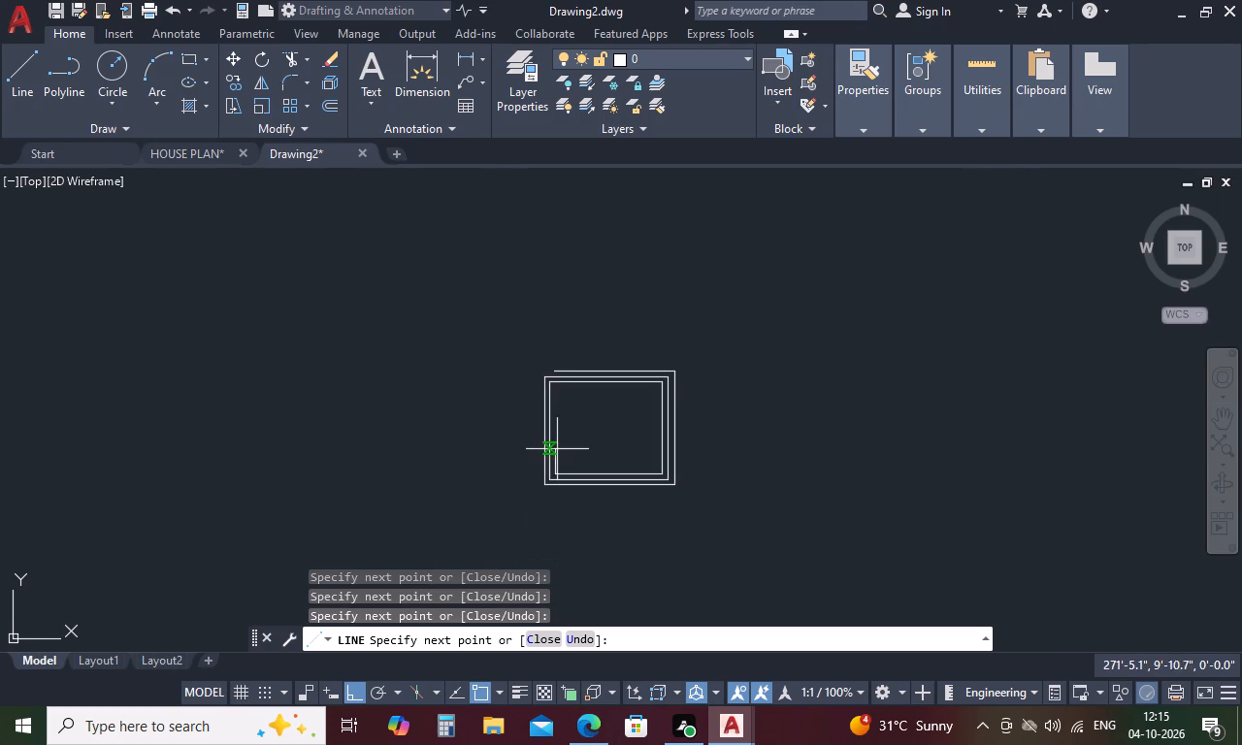
pyautogui.scroll(3, 549, 383)
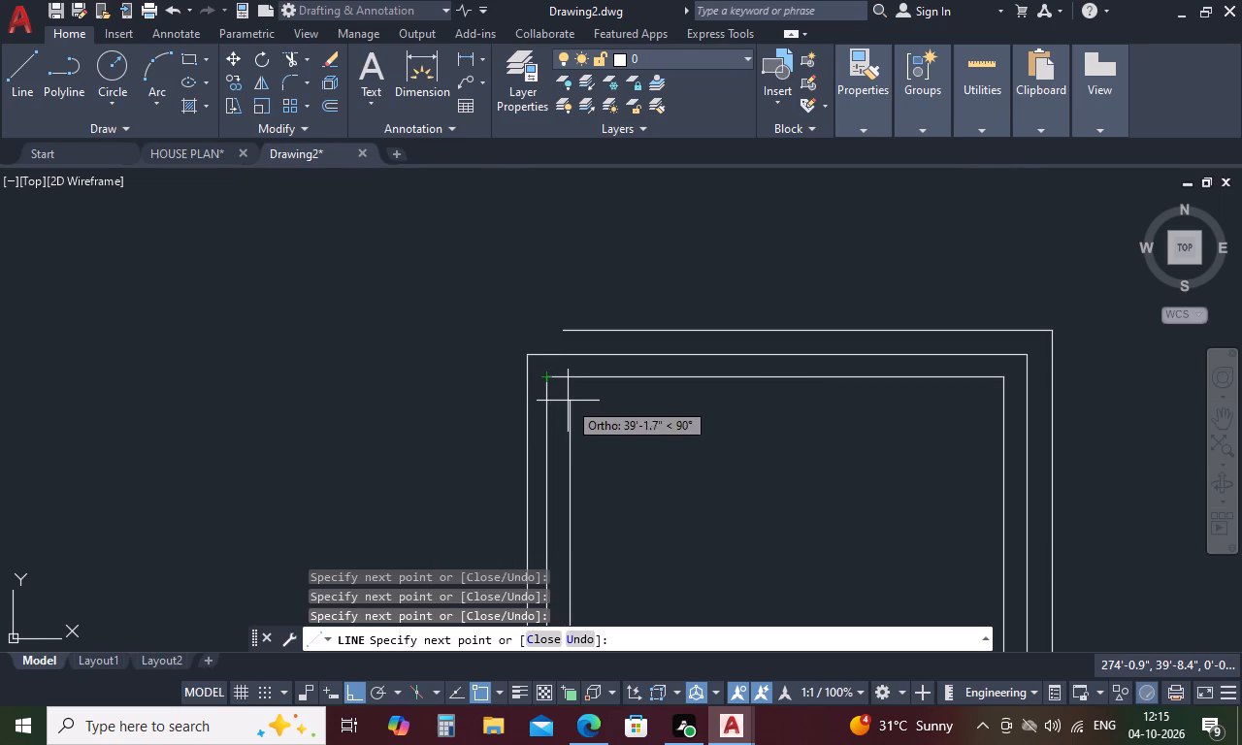
pyautogui.click(568, 401)
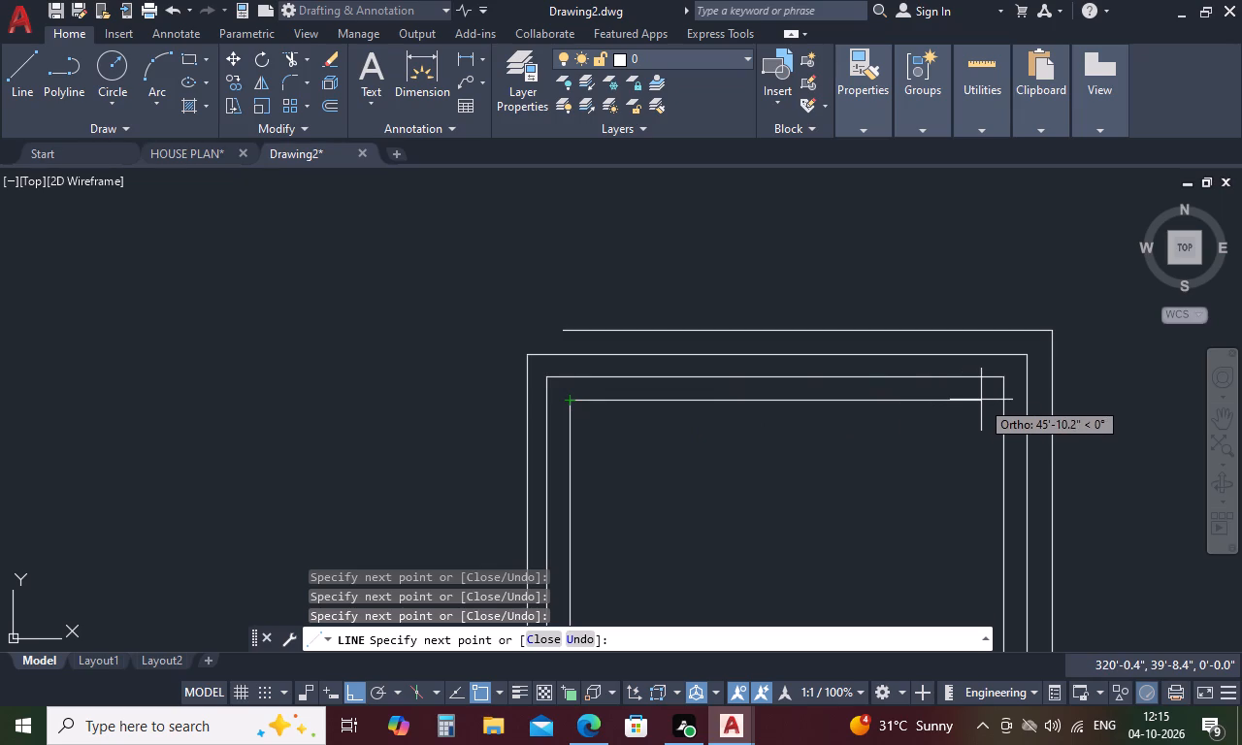
# Continue the spiral with a fourth turn, about 44' along its bottom and 34' up its left side, ending just below its own top line.
pyautogui.click(981, 400)
pyautogui.scroll(-4, 973, 361)
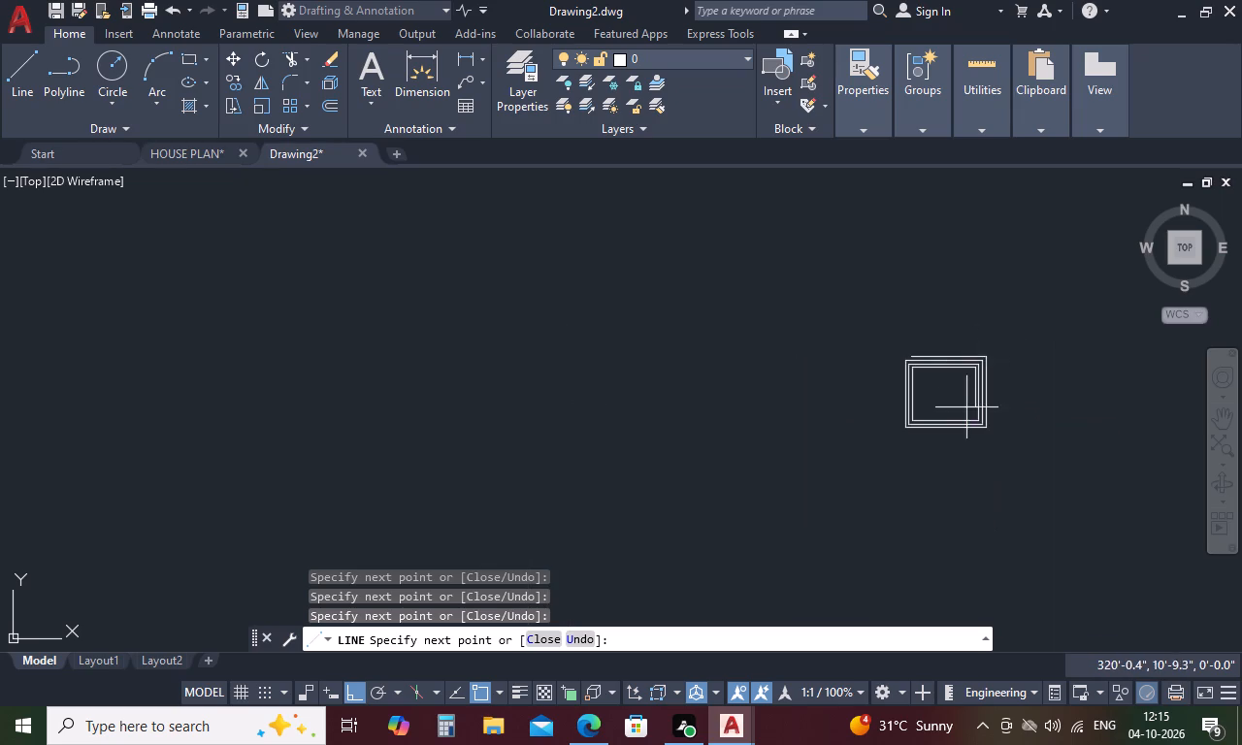
pyautogui.scroll(4, 972, 414)
pyautogui.click(982, 446)
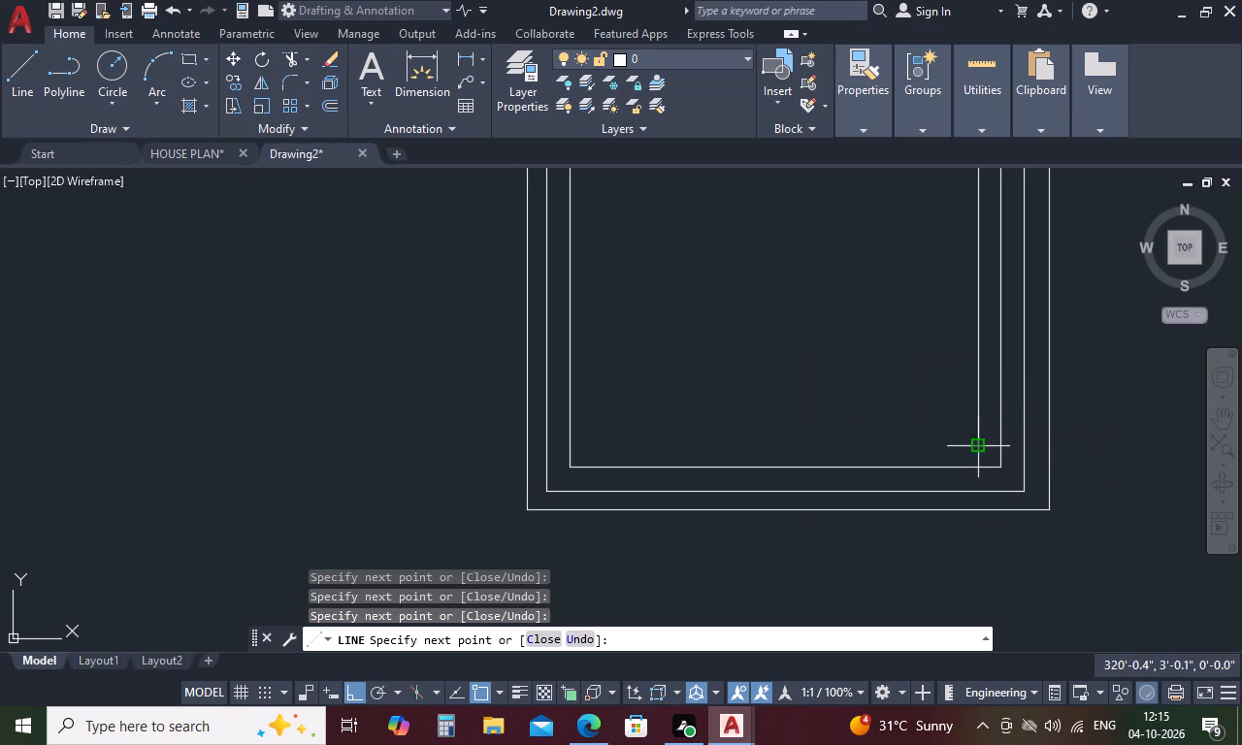
pyautogui.click(591, 443)
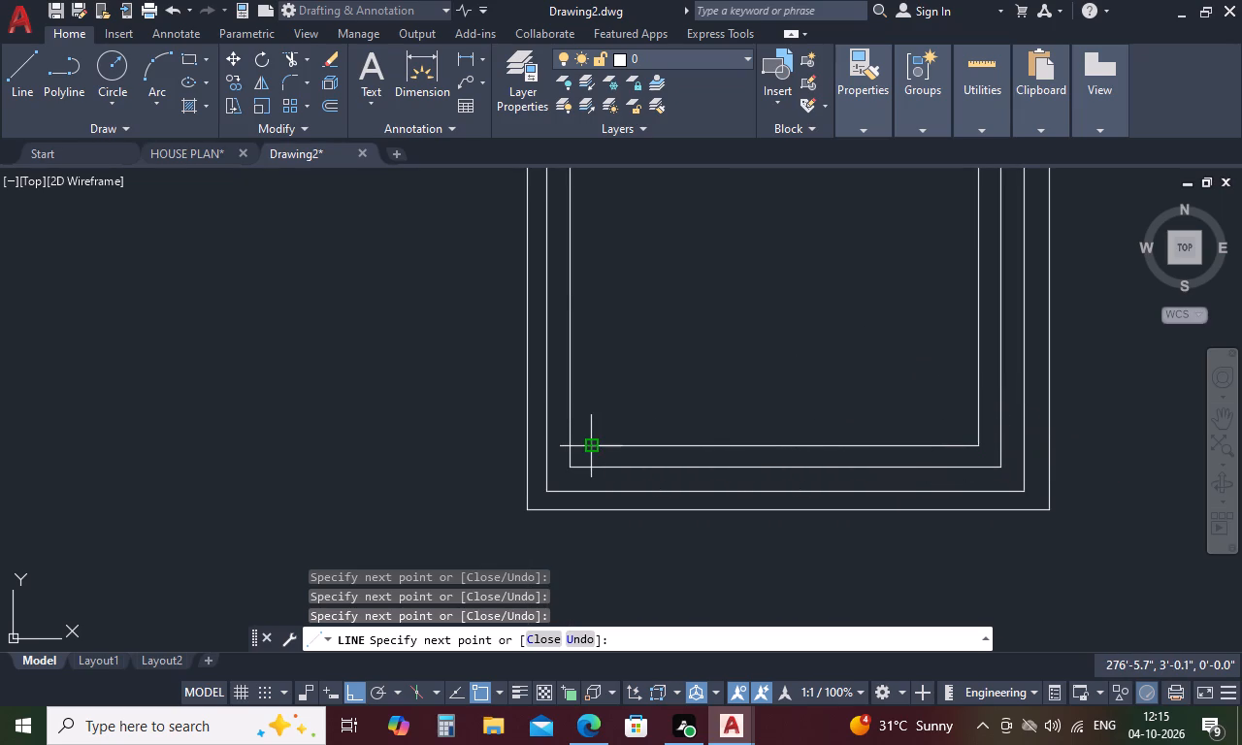
pyautogui.scroll(-3, 594, 441)
pyautogui.scroll(3, 598, 366)
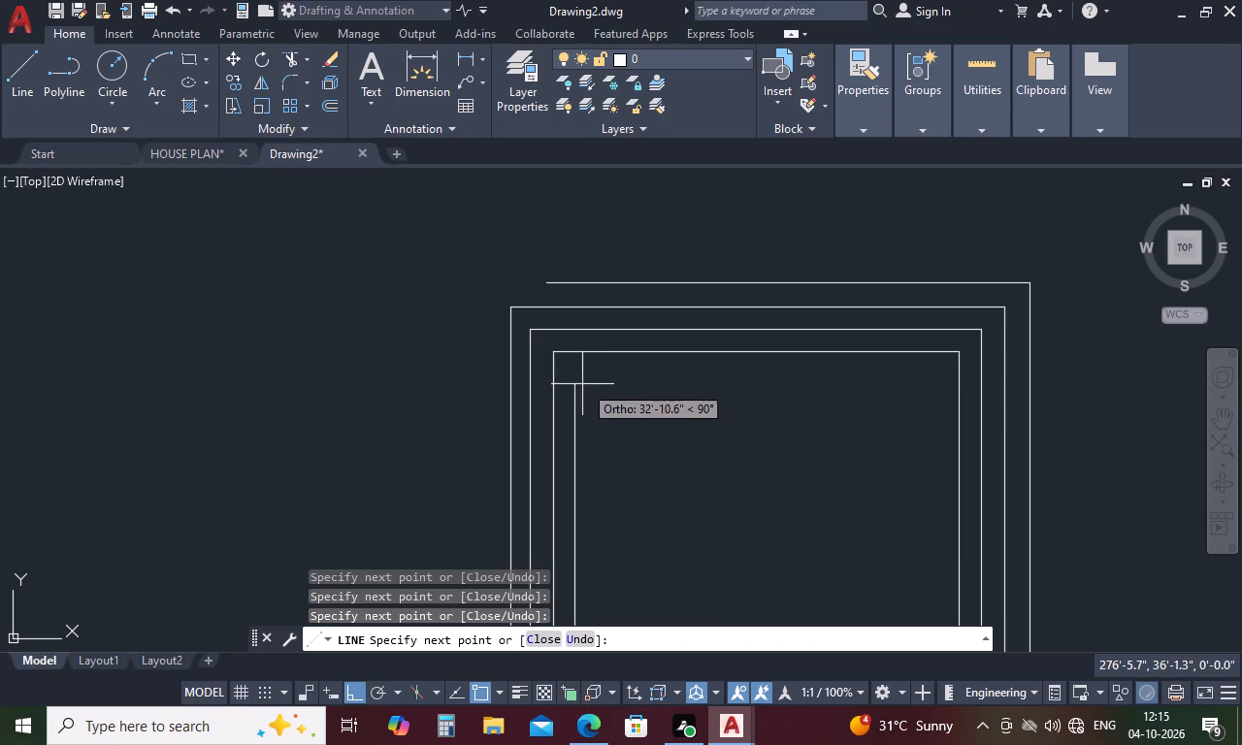
pyautogui.click(573, 372)
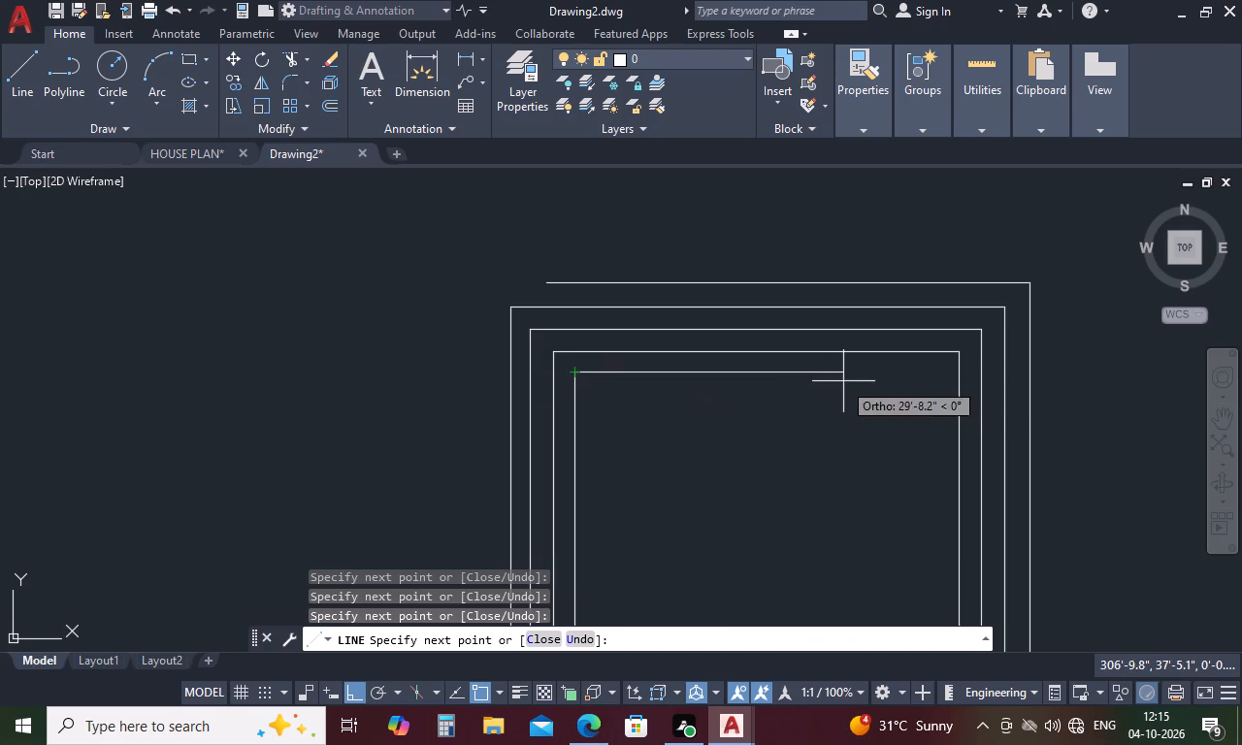
# Draw the fifth turn's top line about 40' long, then end the line run.
pyautogui.click(929, 382)
pyautogui.scroll(-4, 937, 371)
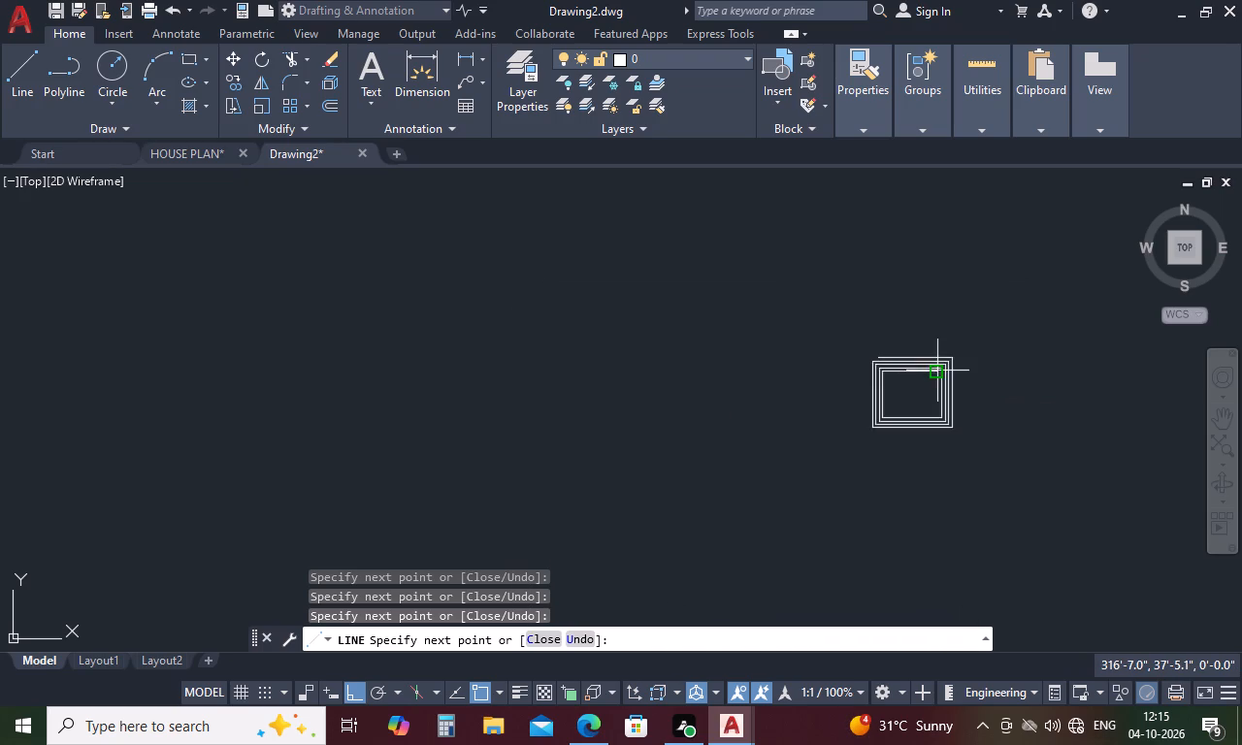
pyautogui.scroll(5, 952, 407)
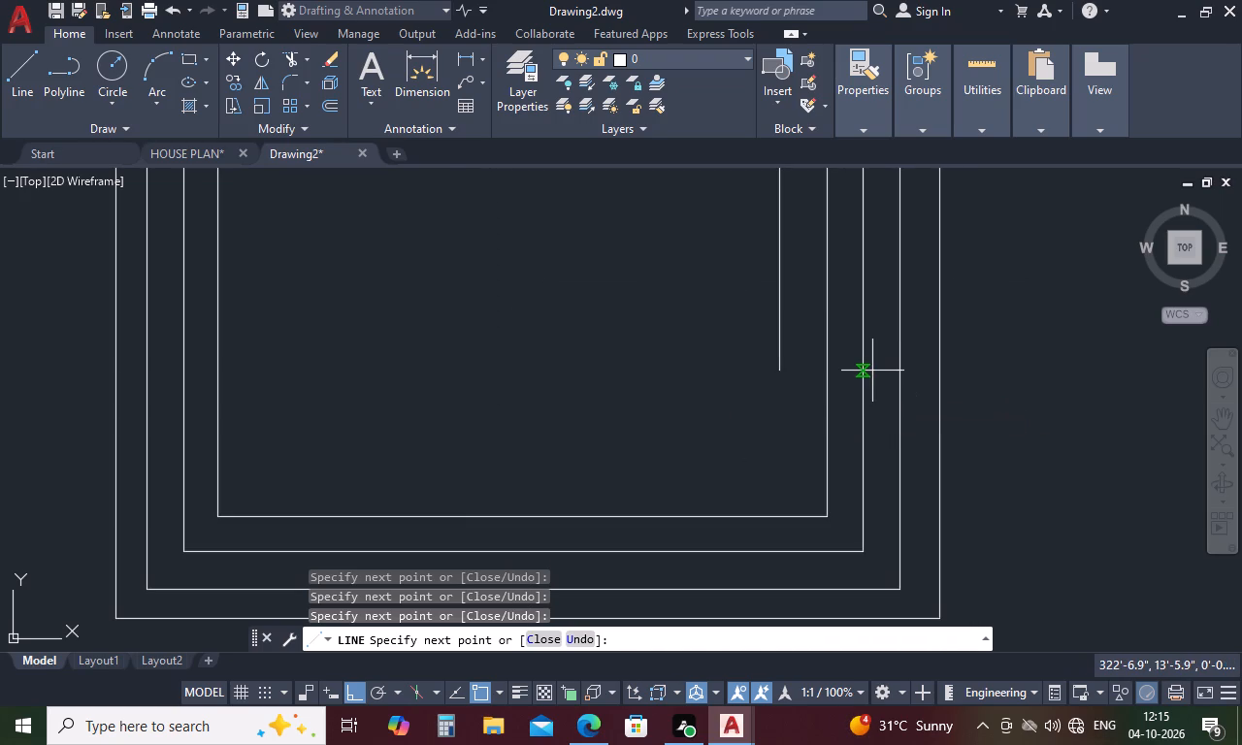
pyautogui.press('Escape')
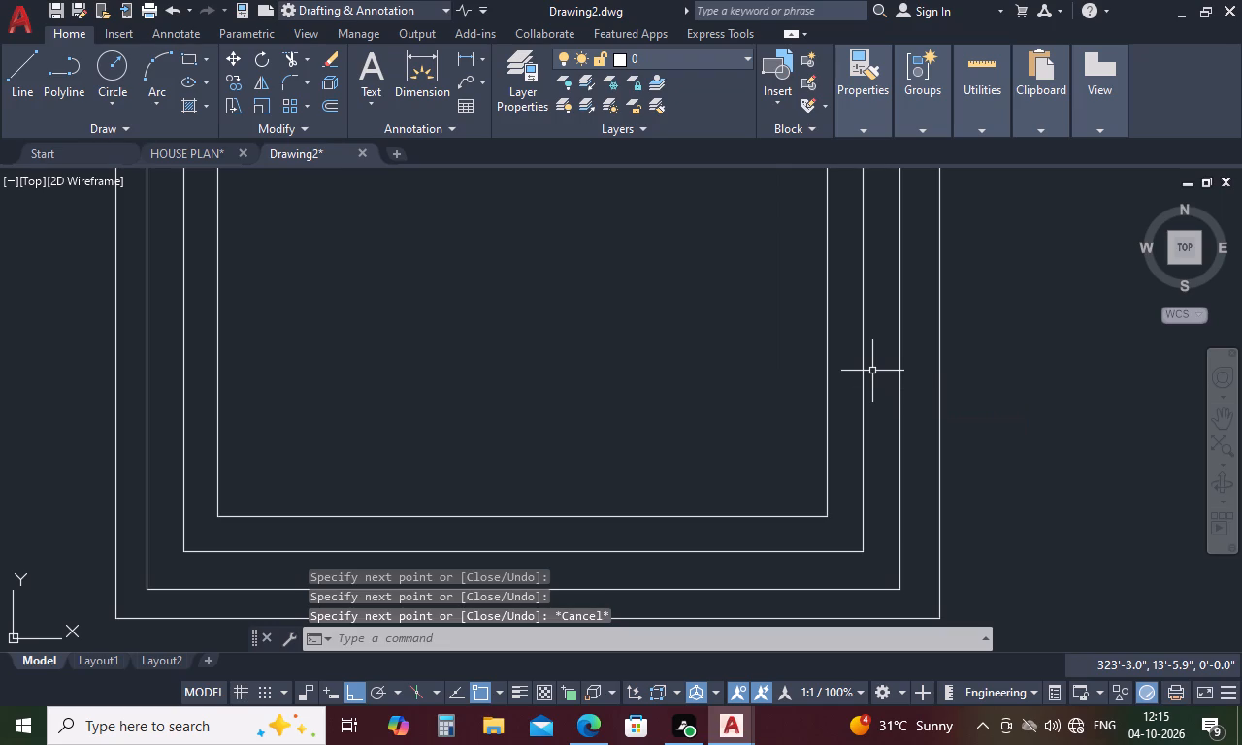
# From the open end, extend the fifth turn's top line about 1'-6" and complete the turn, about 40' along its bottom and 31' up its left side.
pyautogui.press('l')
pyautogui.press('Return')
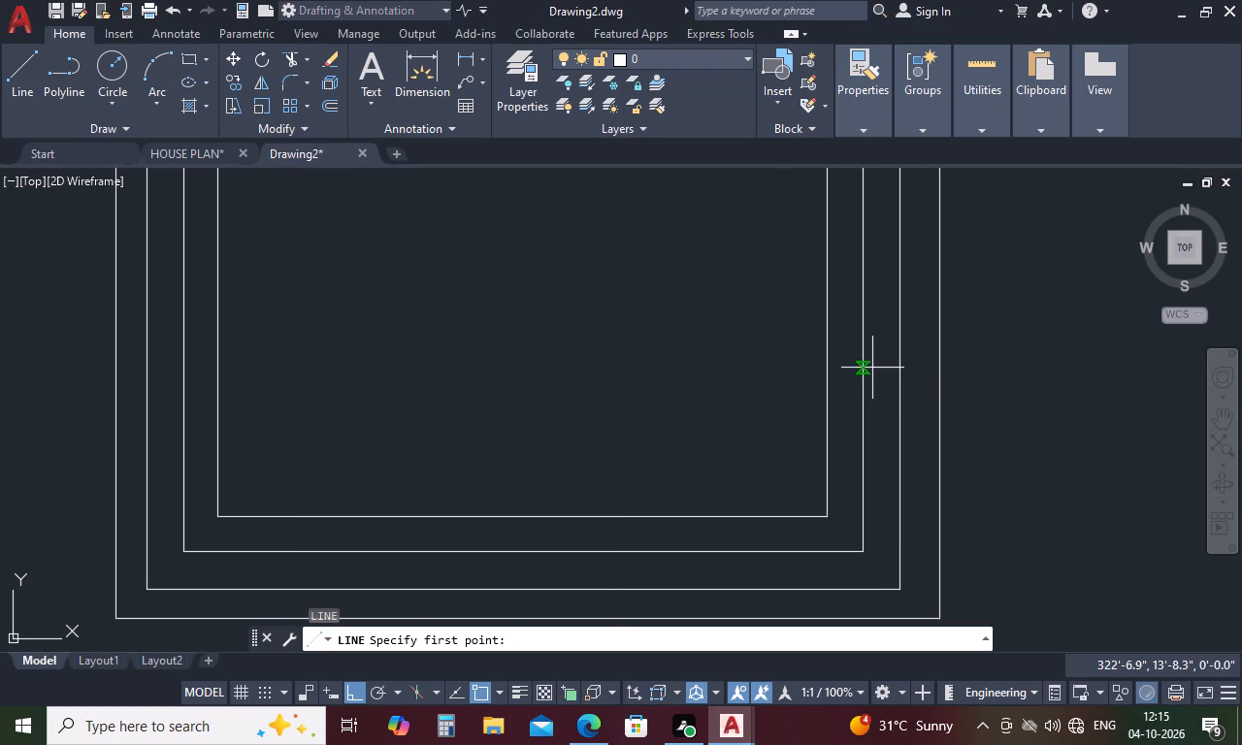
pyautogui.scroll(-2, 824, 402)
pyautogui.scroll(2, 833, 258)
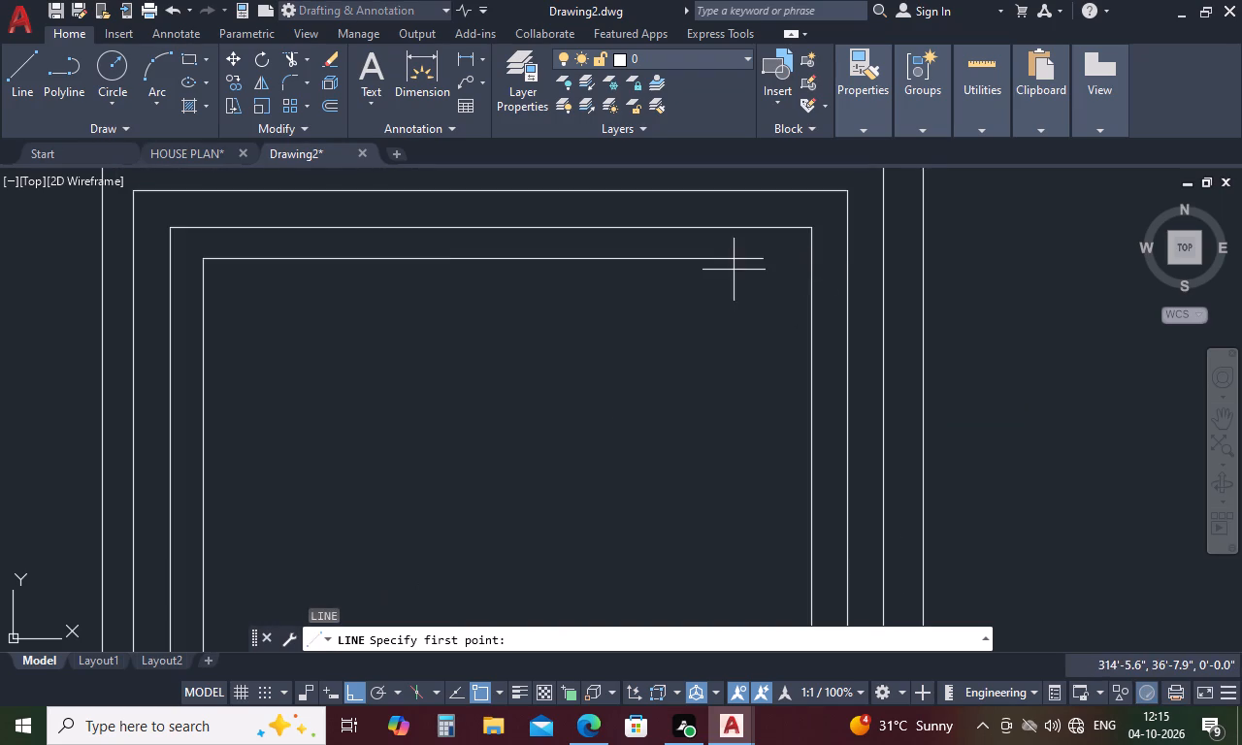
pyautogui.click(767, 263)
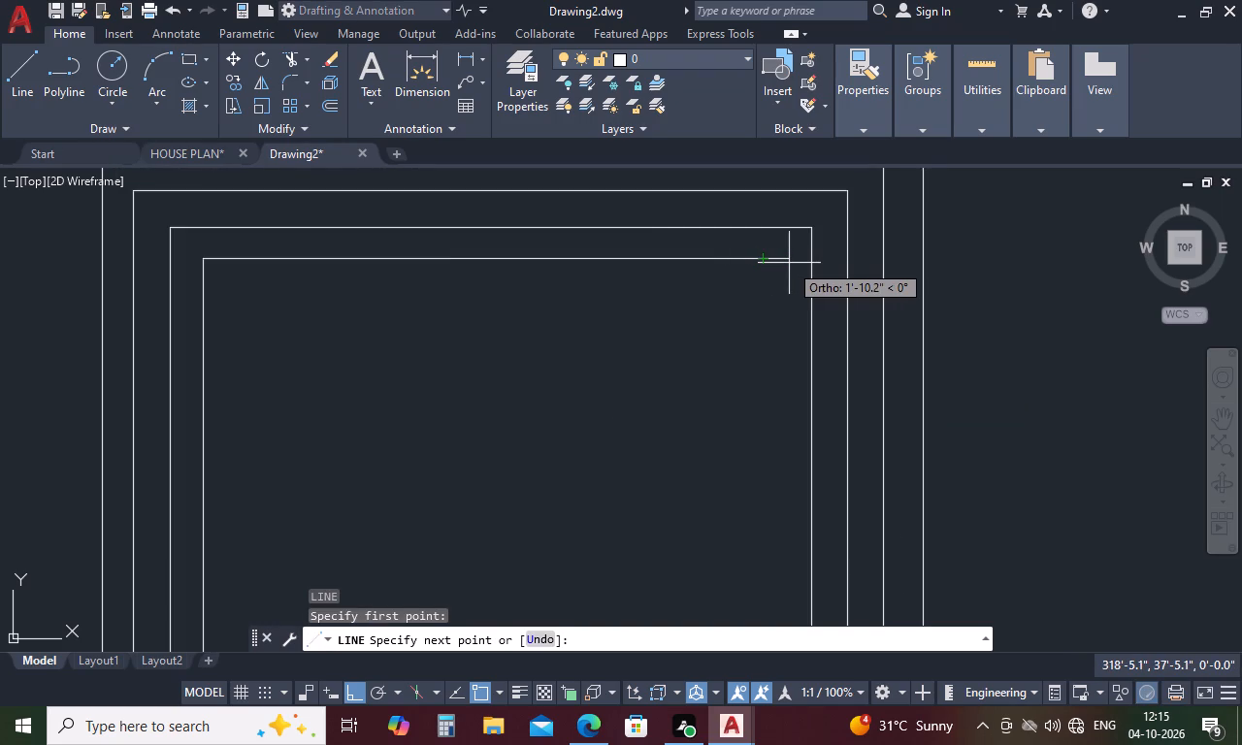
pyautogui.click(785, 263)
pyautogui.scroll(-3, 785, 263)
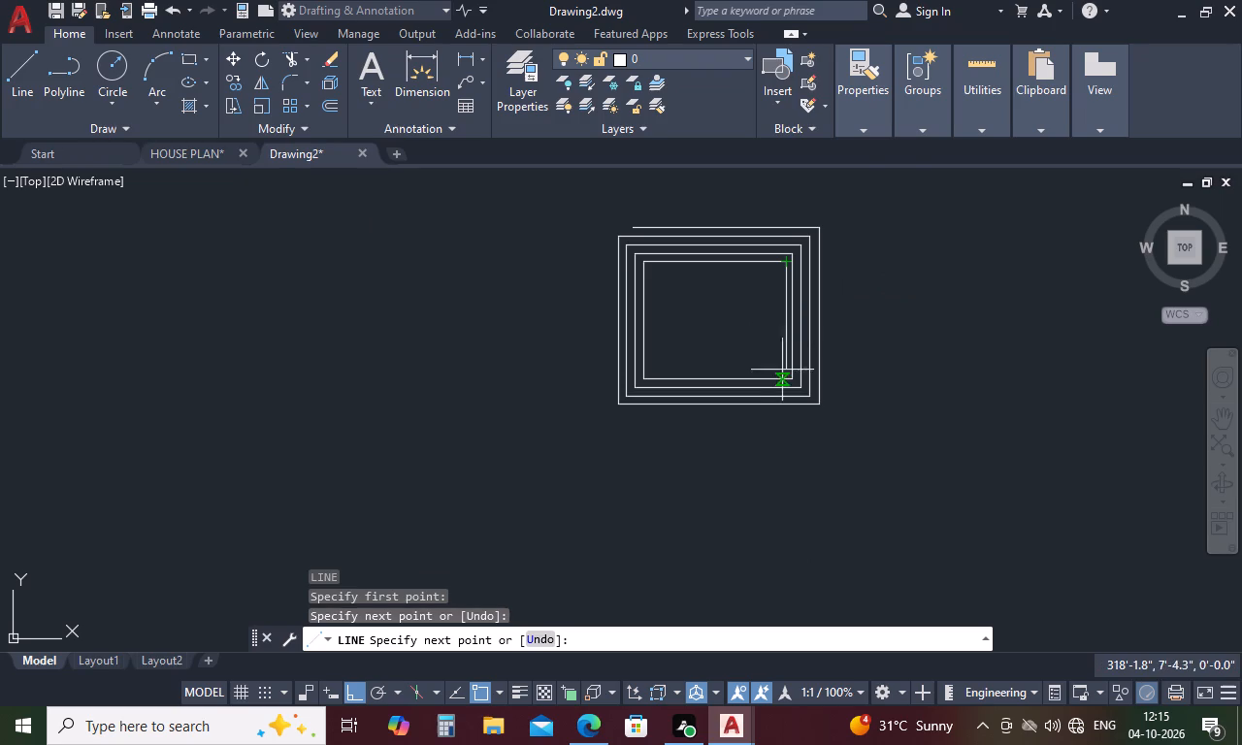
pyautogui.scroll(2, 782, 376)
pyautogui.click(787, 369)
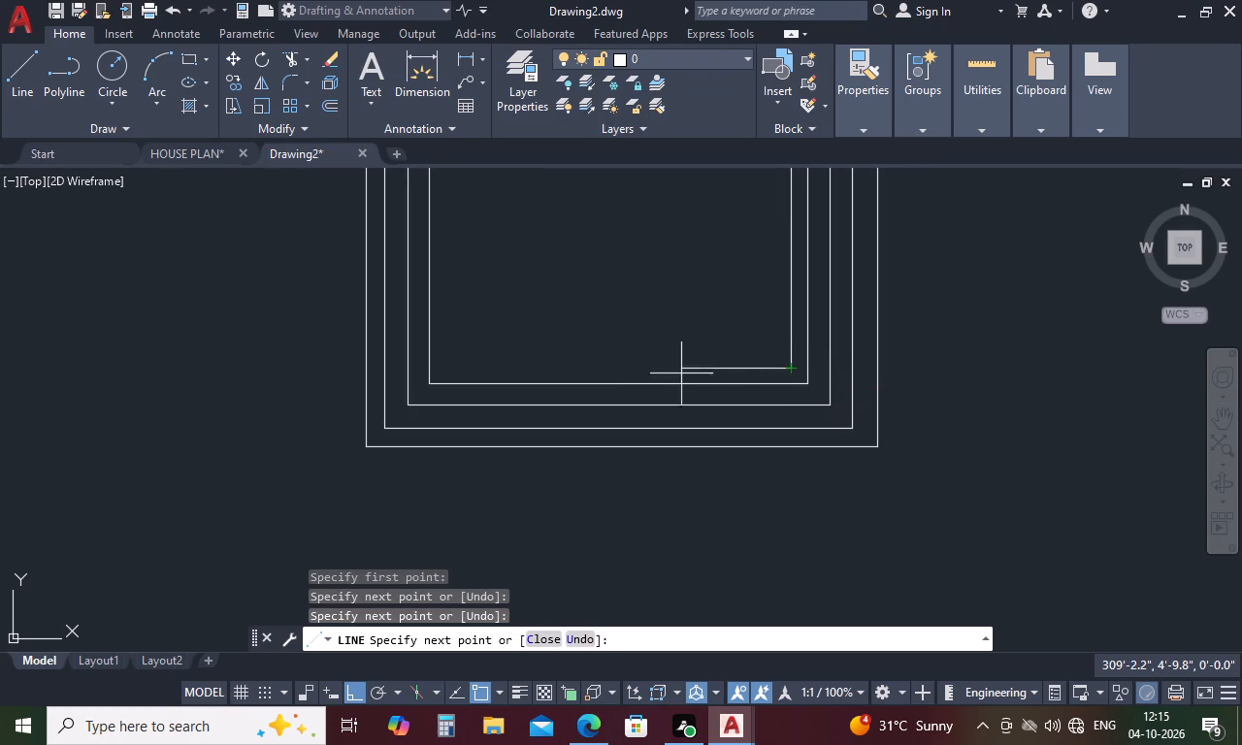
pyautogui.click(443, 372)
pyautogui.scroll(-4, 447, 371)
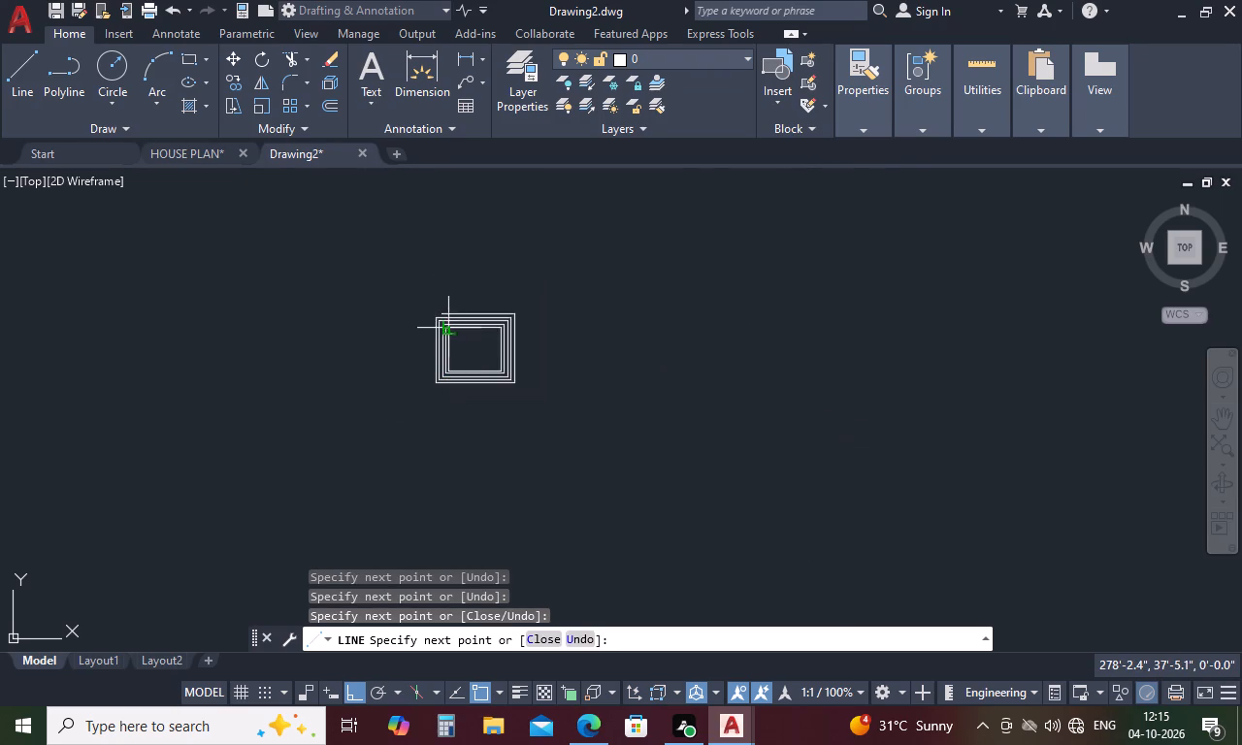
pyautogui.scroll(4, 454, 328)
pyautogui.click(410, 332)
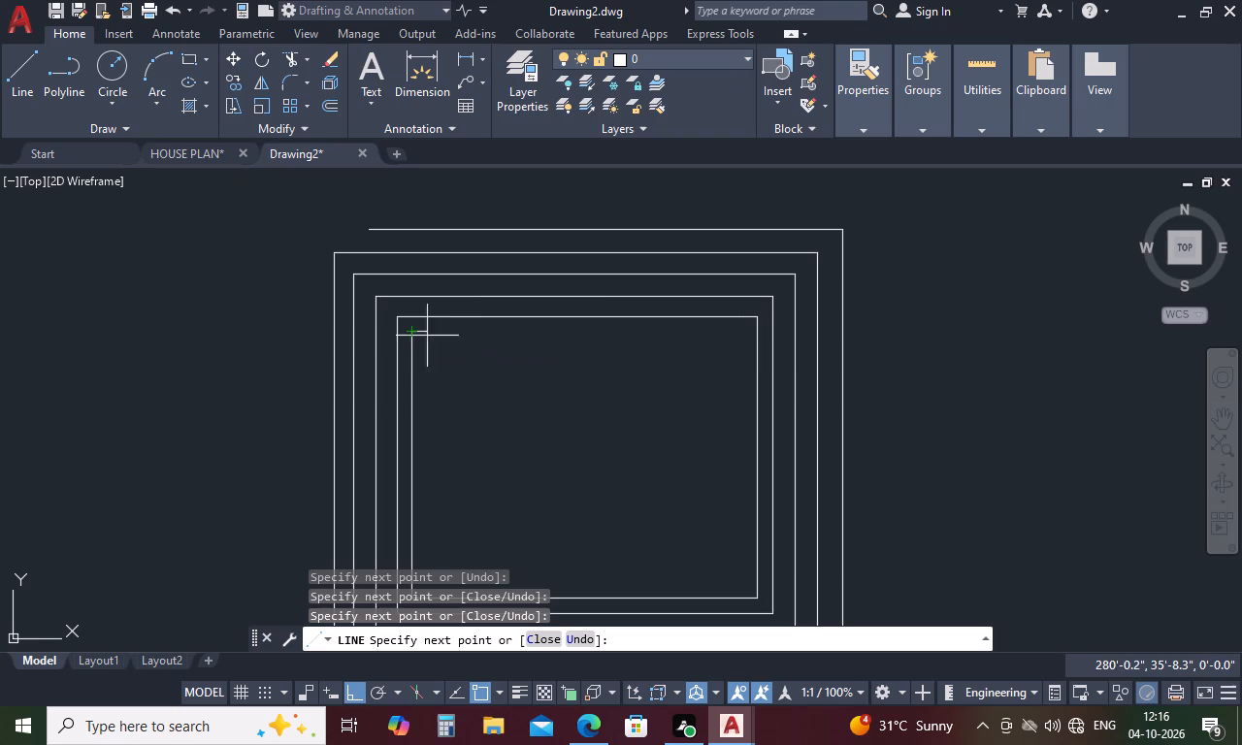
# Continue the spiral with a sixth turn, about 38' along its top, 28' down its right side and 36' along its bottom.
pyautogui.click(736, 335)
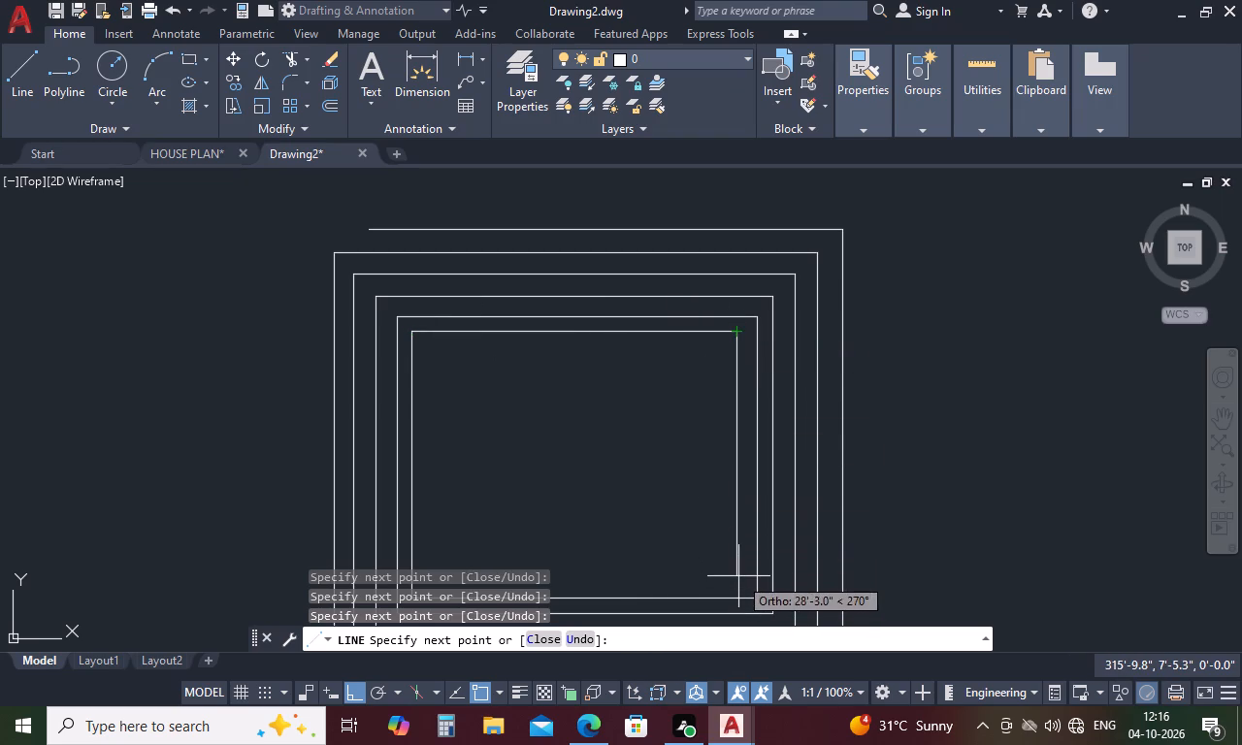
pyautogui.click(738, 576)
pyautogui.scroll(-2, 708, 534)
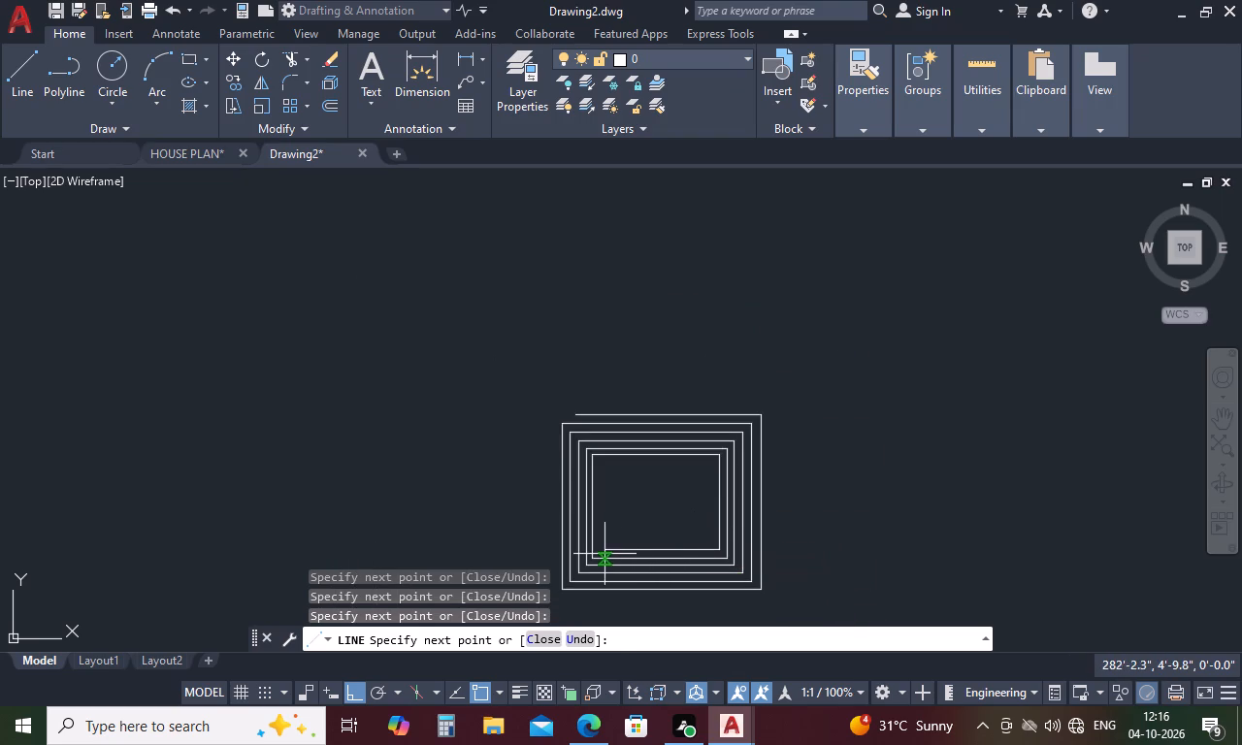
pyautogui.scroll(2, 600, 552)
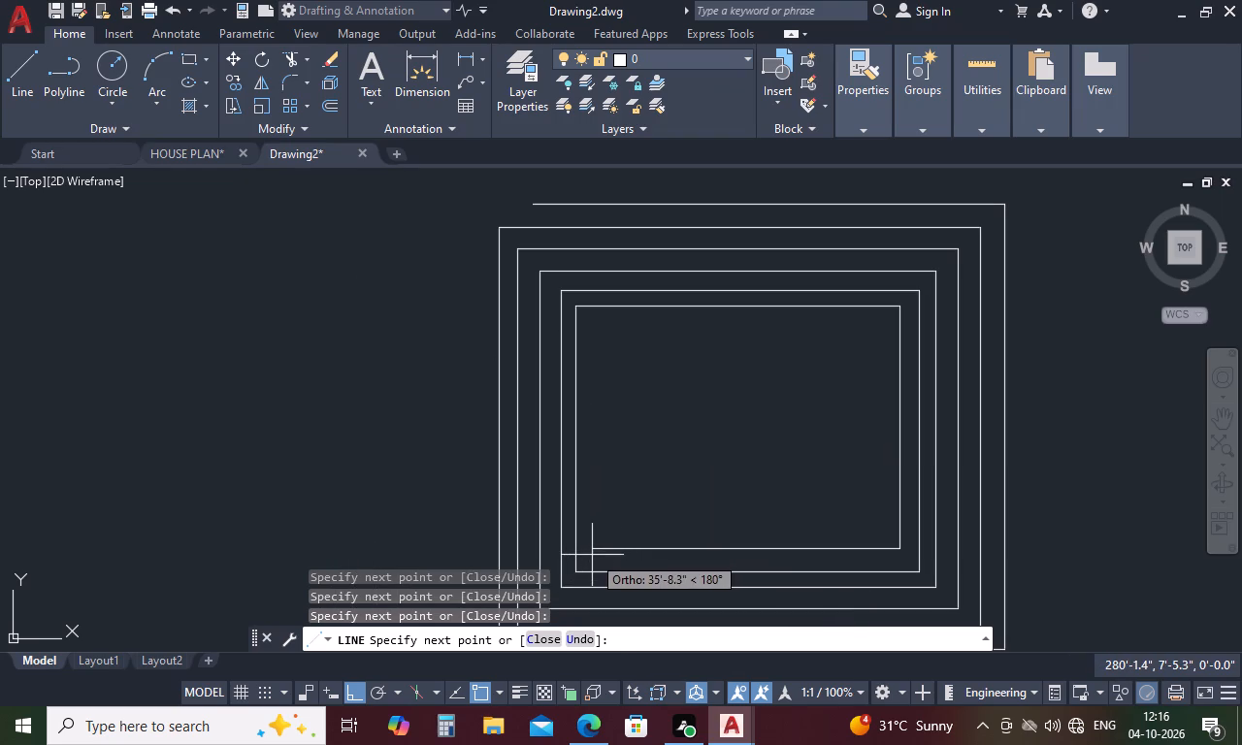
pyautogui.click(592, 555)
pyautogui.click(597, 321)
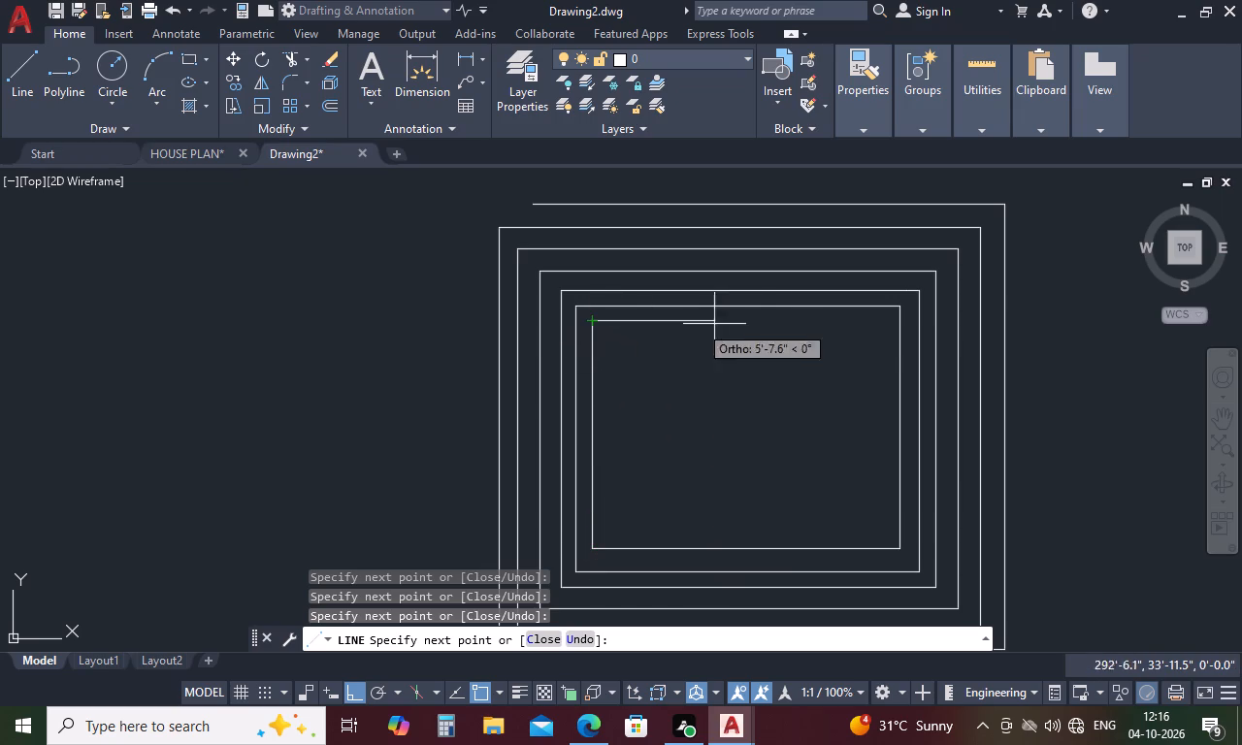
# Add a seventh and an eighth turn to the spiral, about 32' and 29' along their bottoms, each ending just below its own top line.
pyautogui.click(883, 325)
pyautogui.click(881, 531)
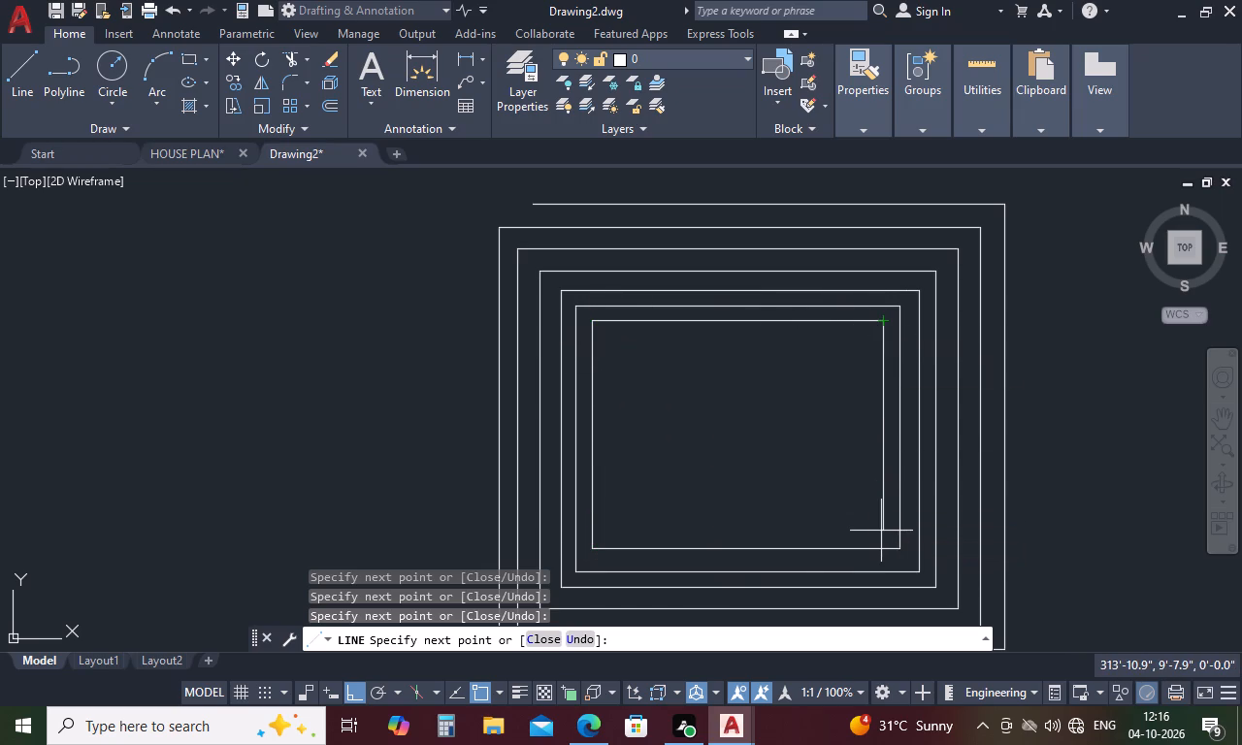
pyautogui.click(604, 532)
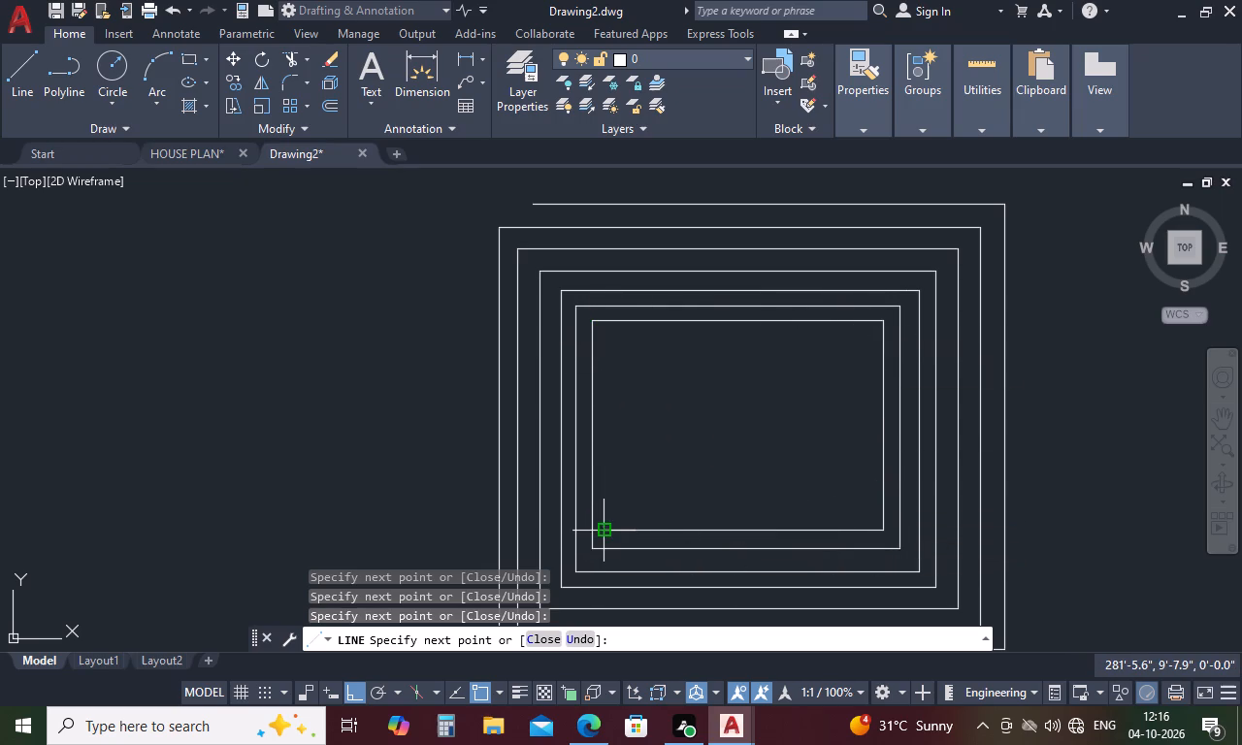
pyautogui.click(611, 334)
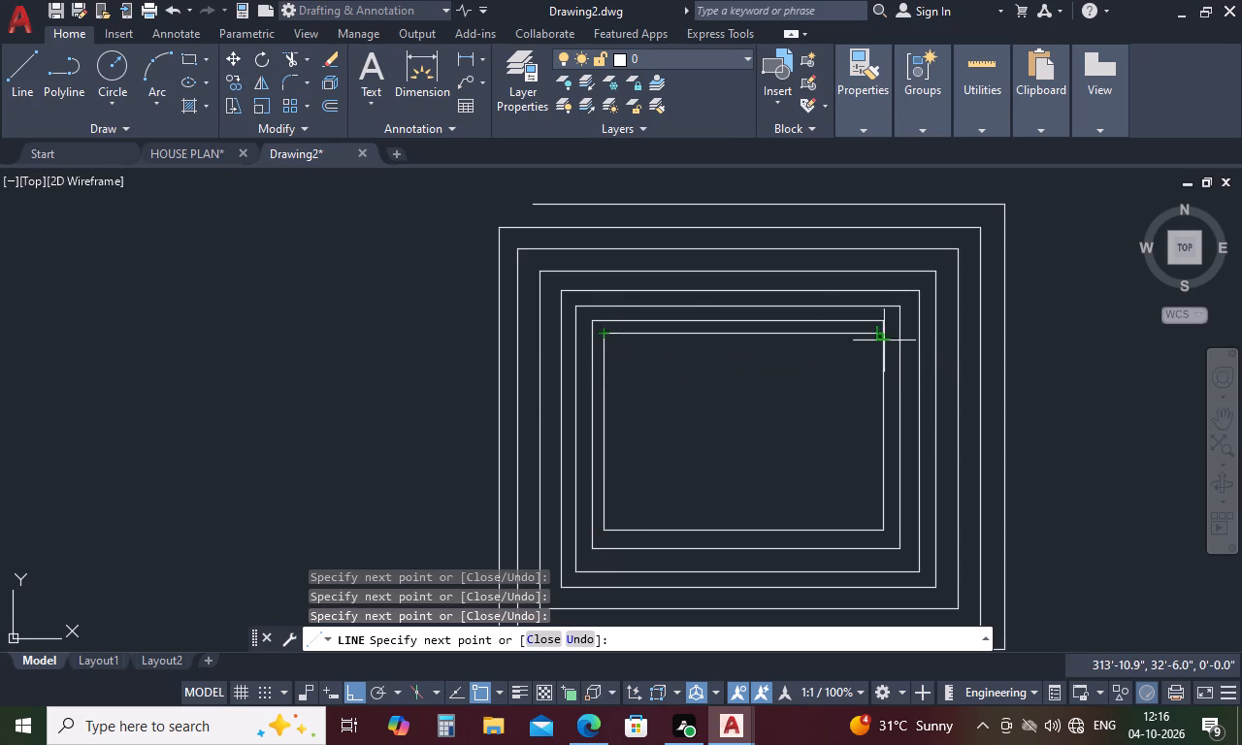
pyautogui.click(866, 337)
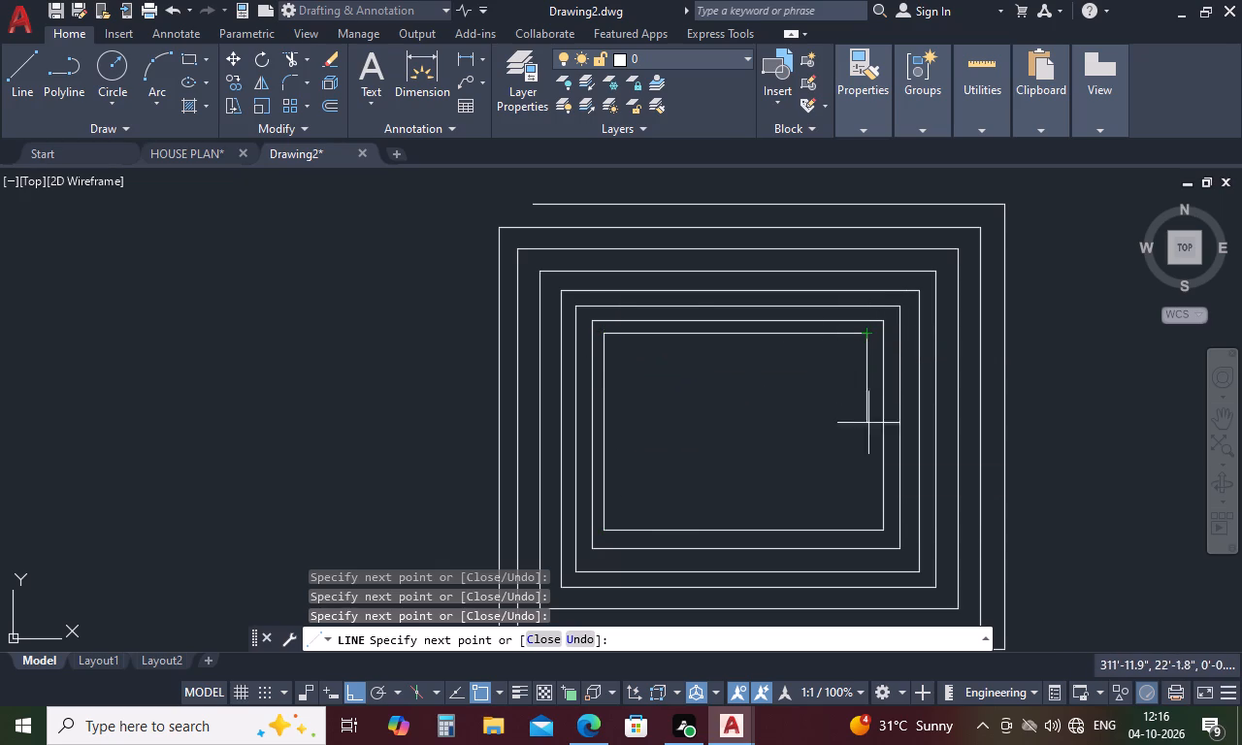
pyautogui.click(863, 518)
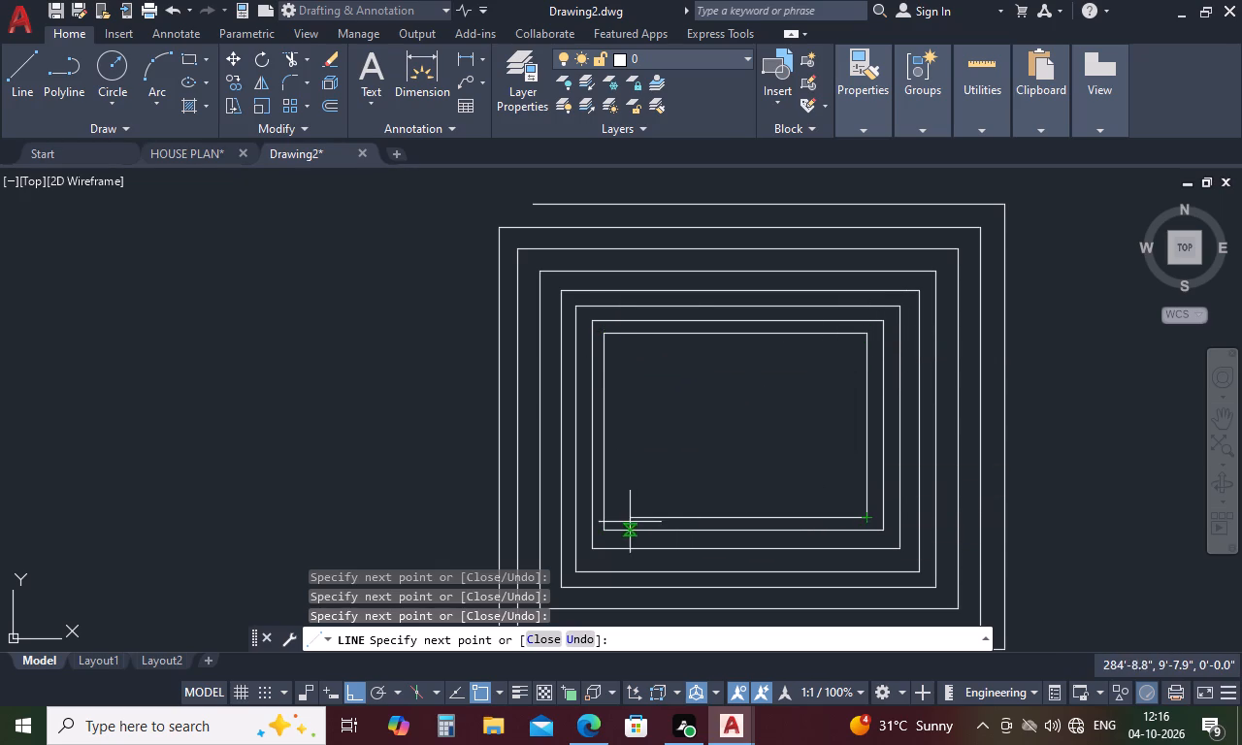
pyautogui.click(617, 518)
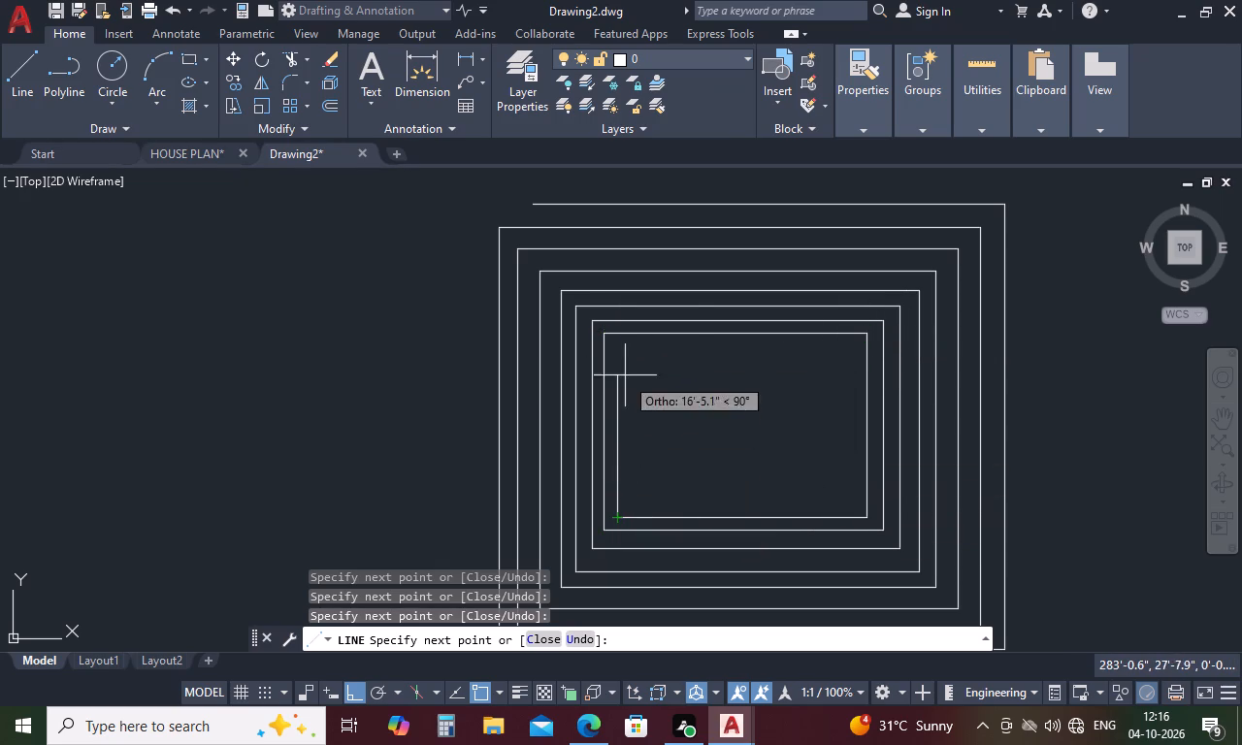
pyautogui.click(619, 344)
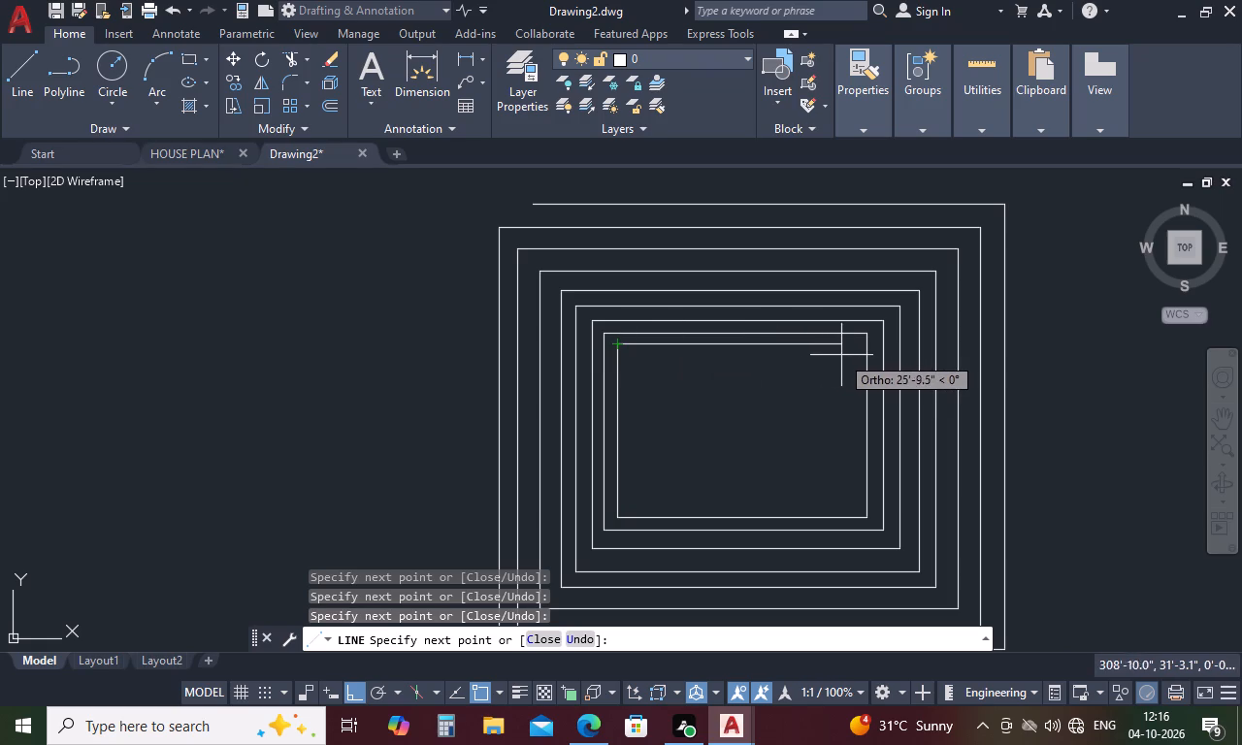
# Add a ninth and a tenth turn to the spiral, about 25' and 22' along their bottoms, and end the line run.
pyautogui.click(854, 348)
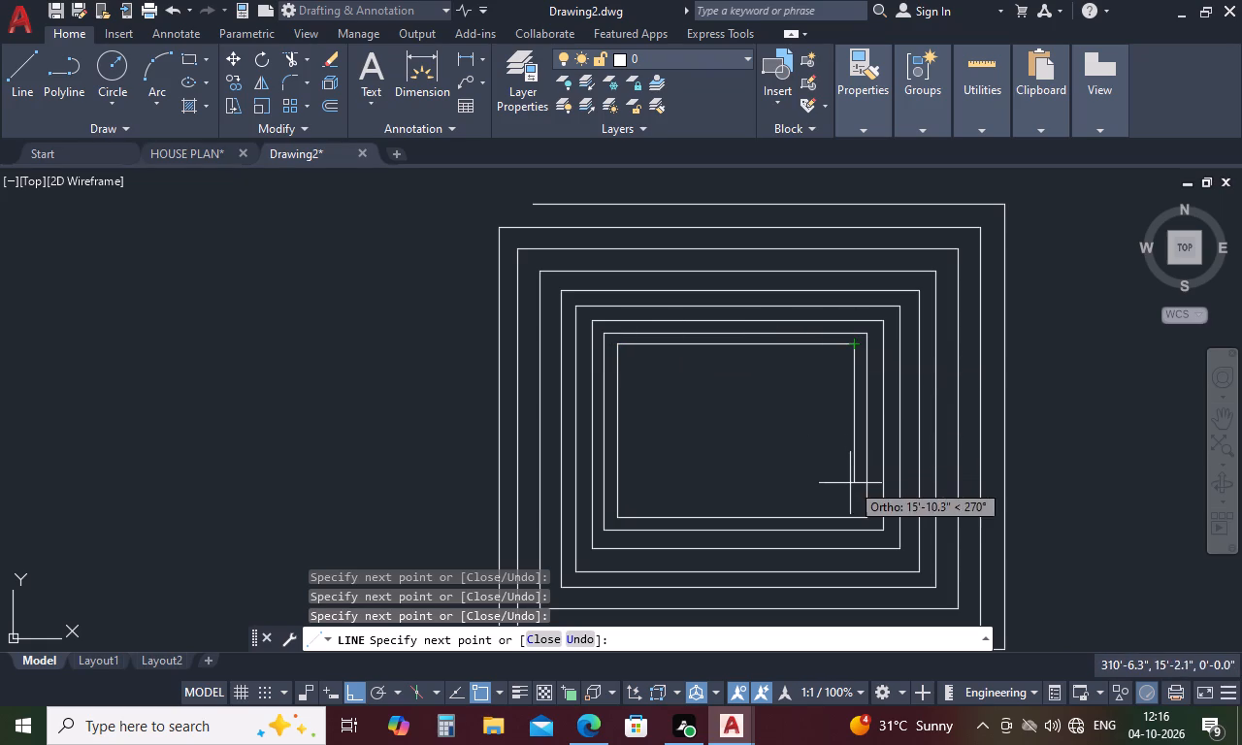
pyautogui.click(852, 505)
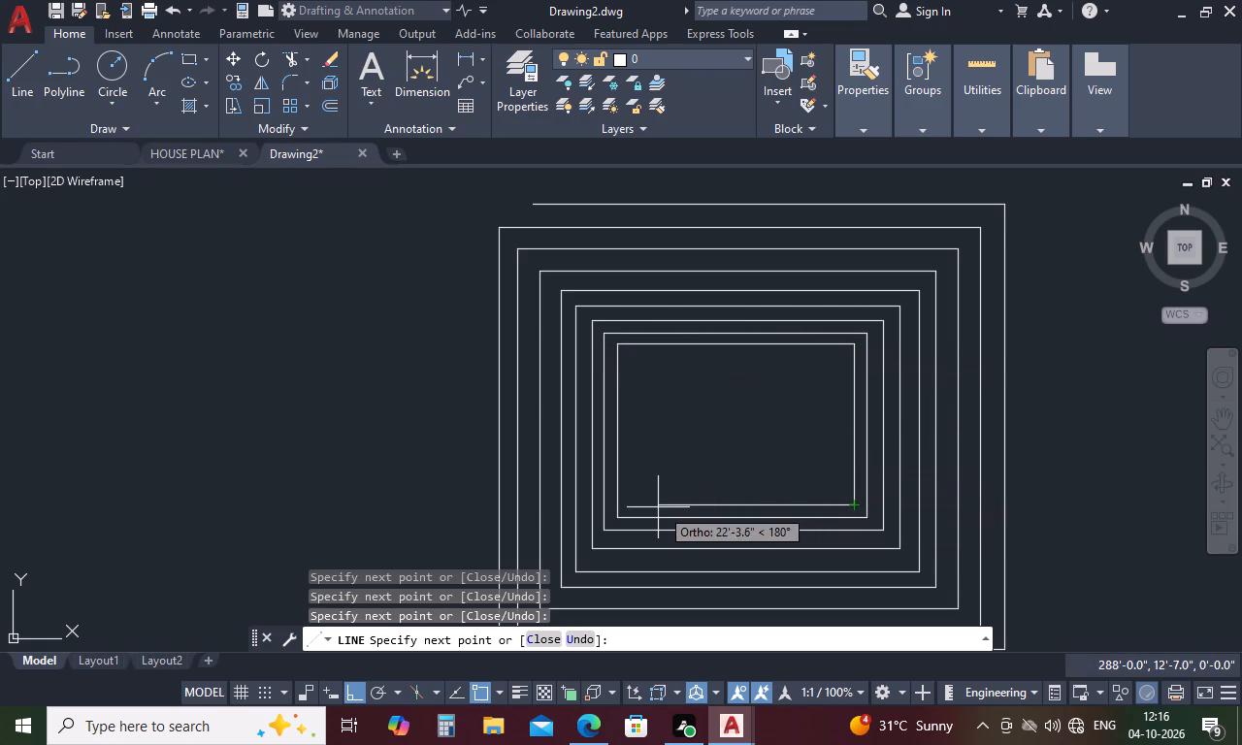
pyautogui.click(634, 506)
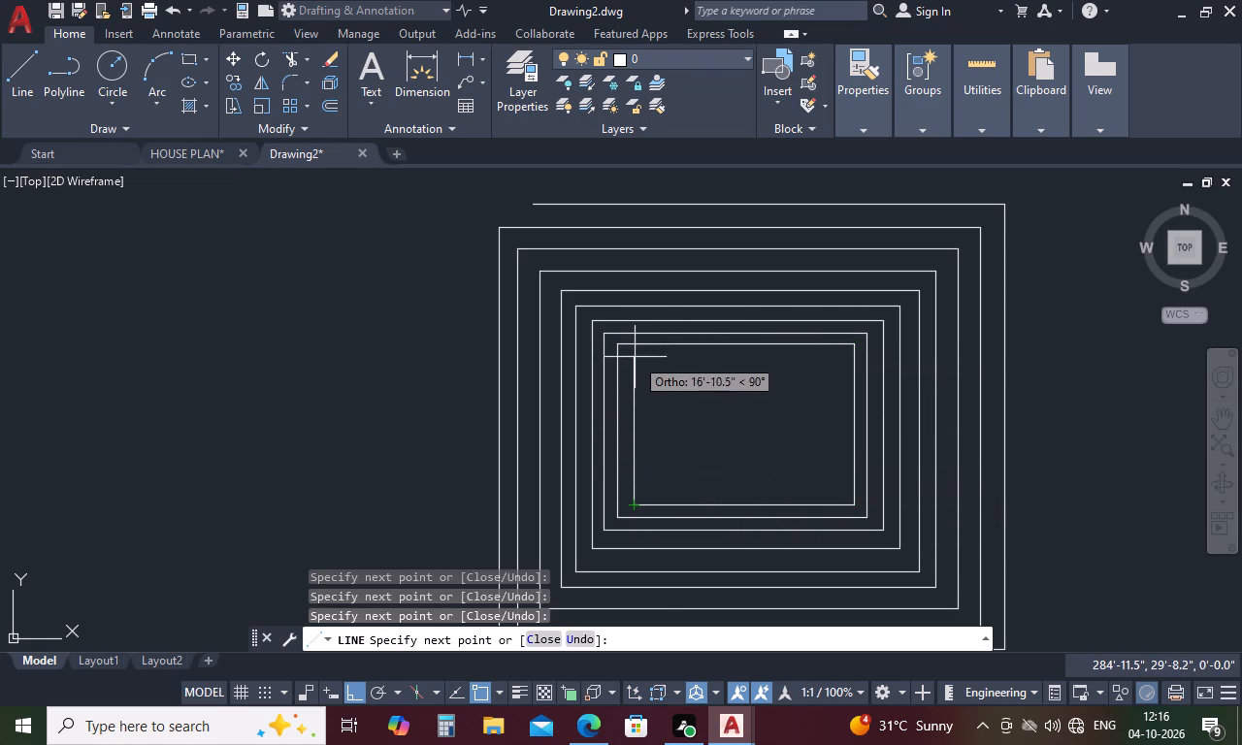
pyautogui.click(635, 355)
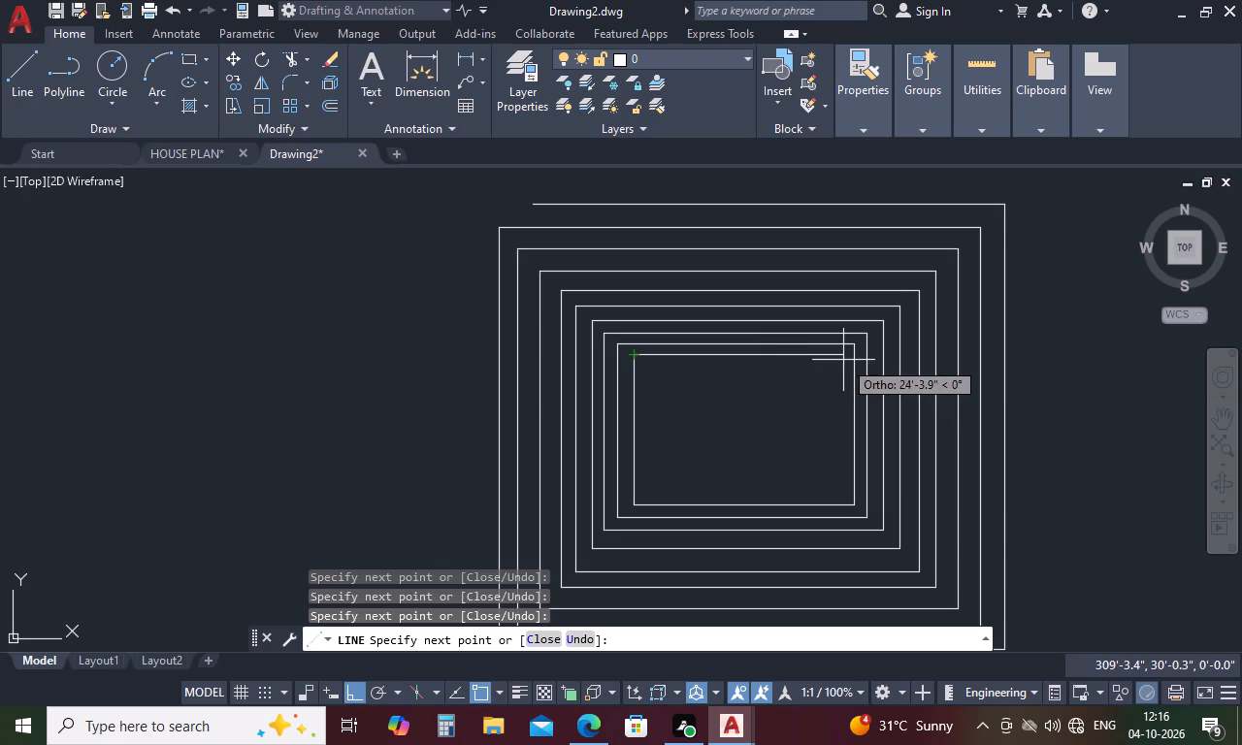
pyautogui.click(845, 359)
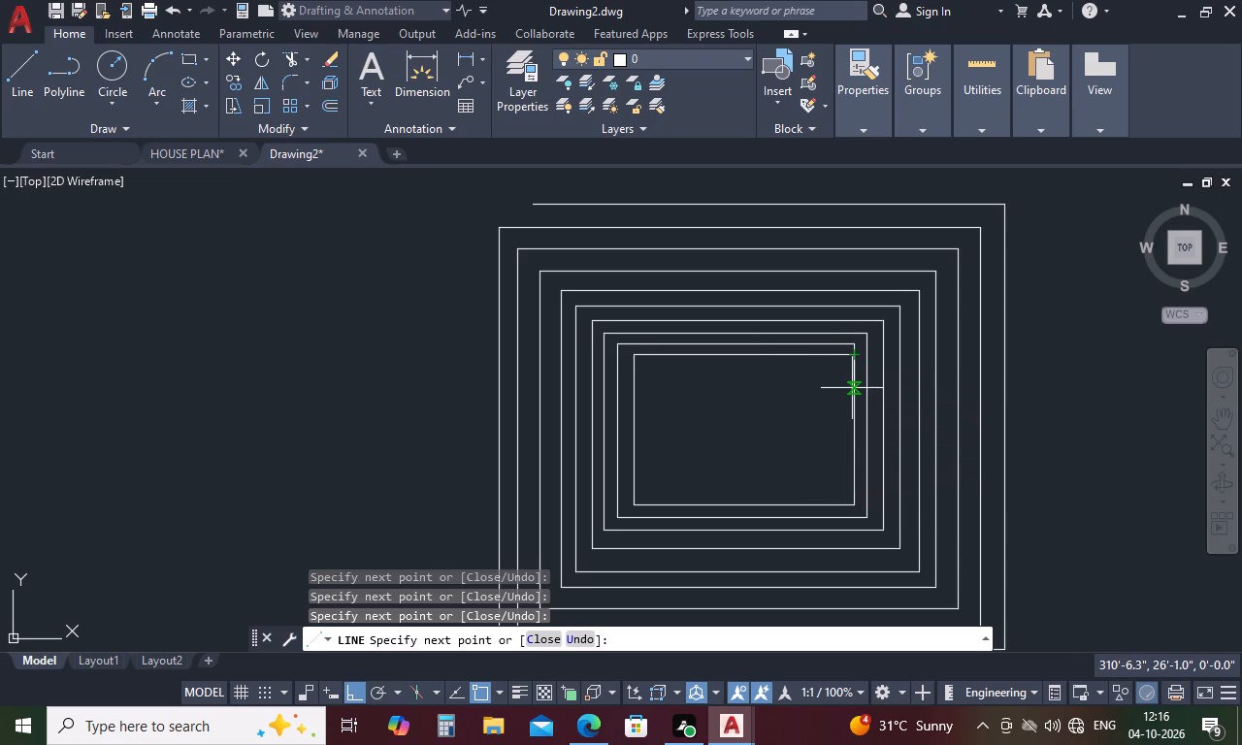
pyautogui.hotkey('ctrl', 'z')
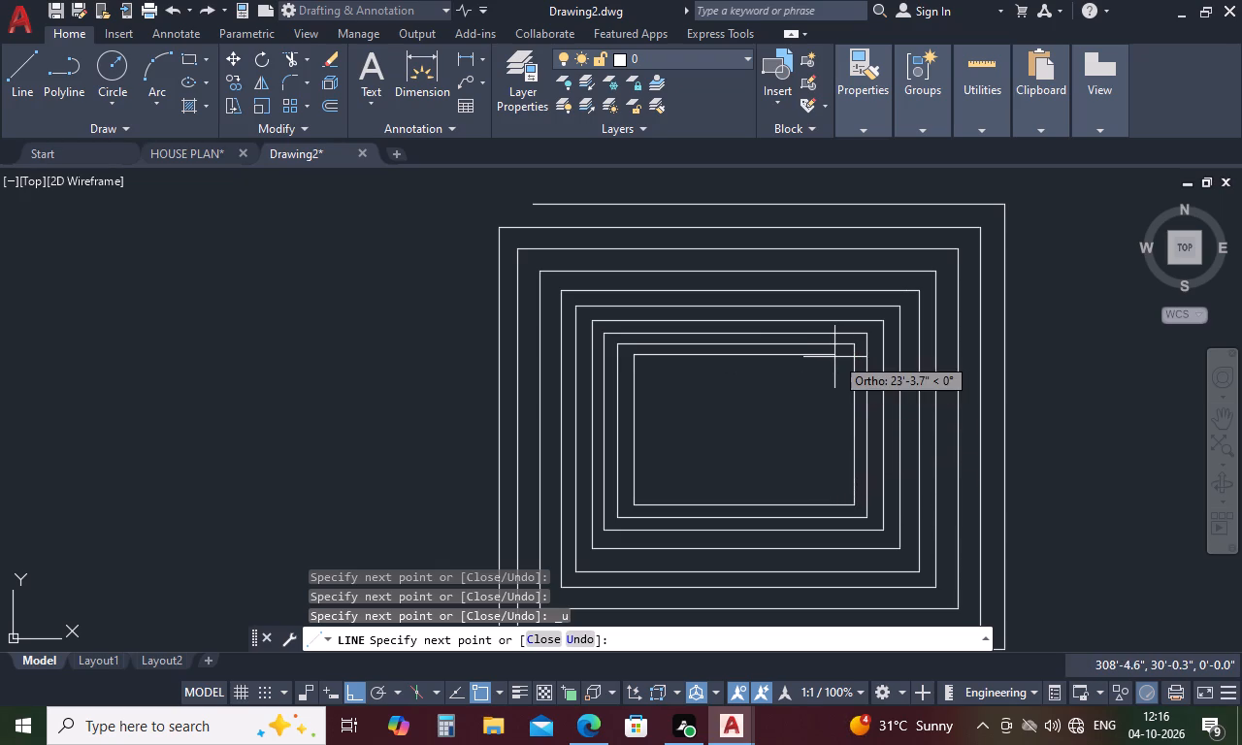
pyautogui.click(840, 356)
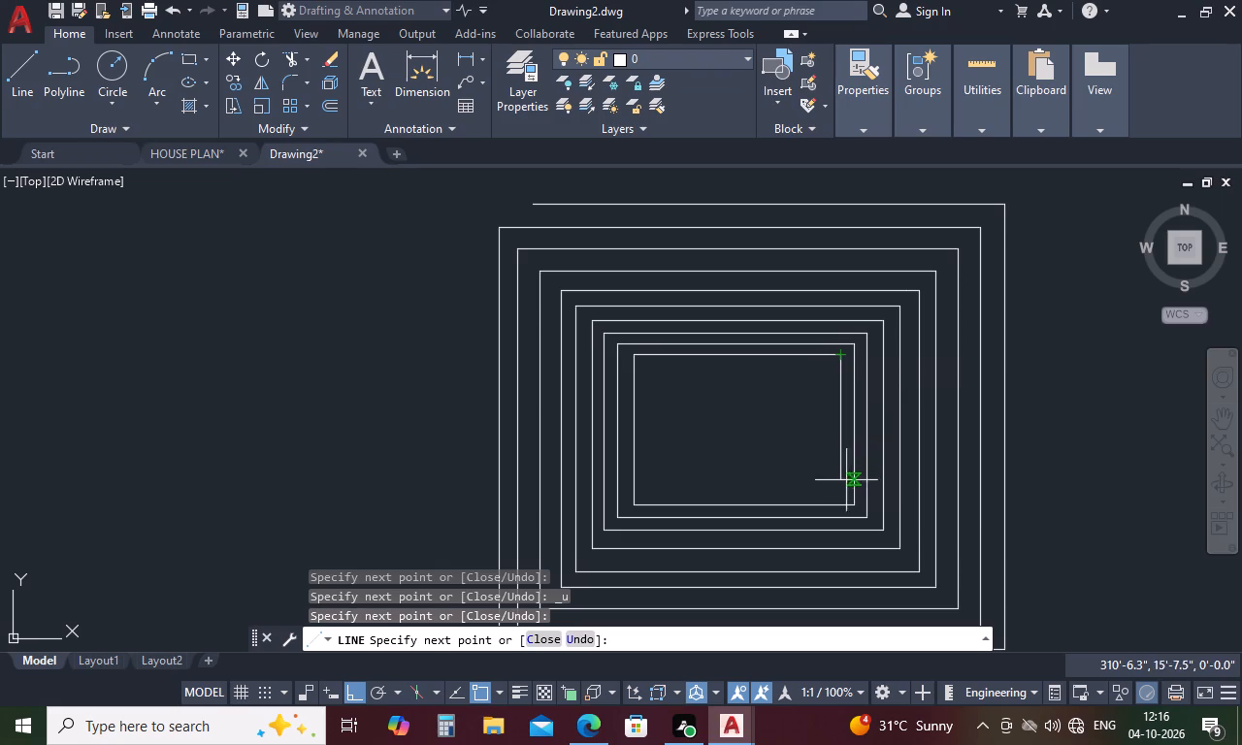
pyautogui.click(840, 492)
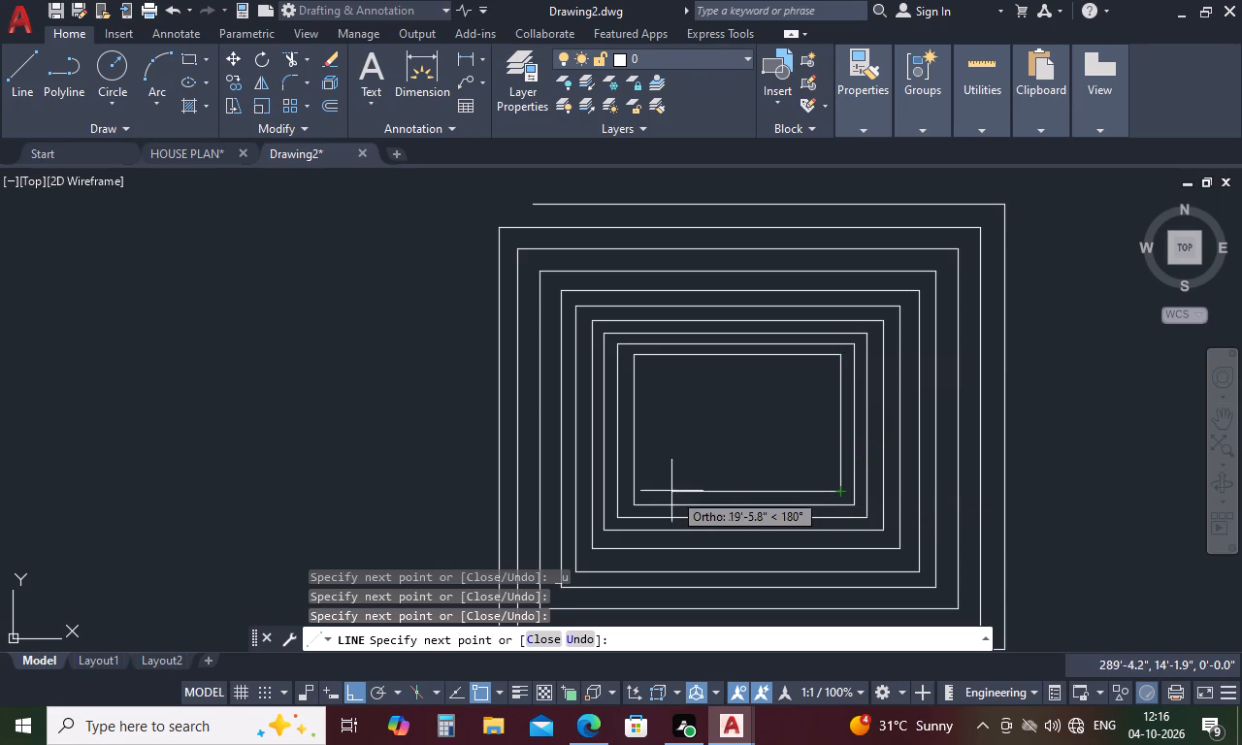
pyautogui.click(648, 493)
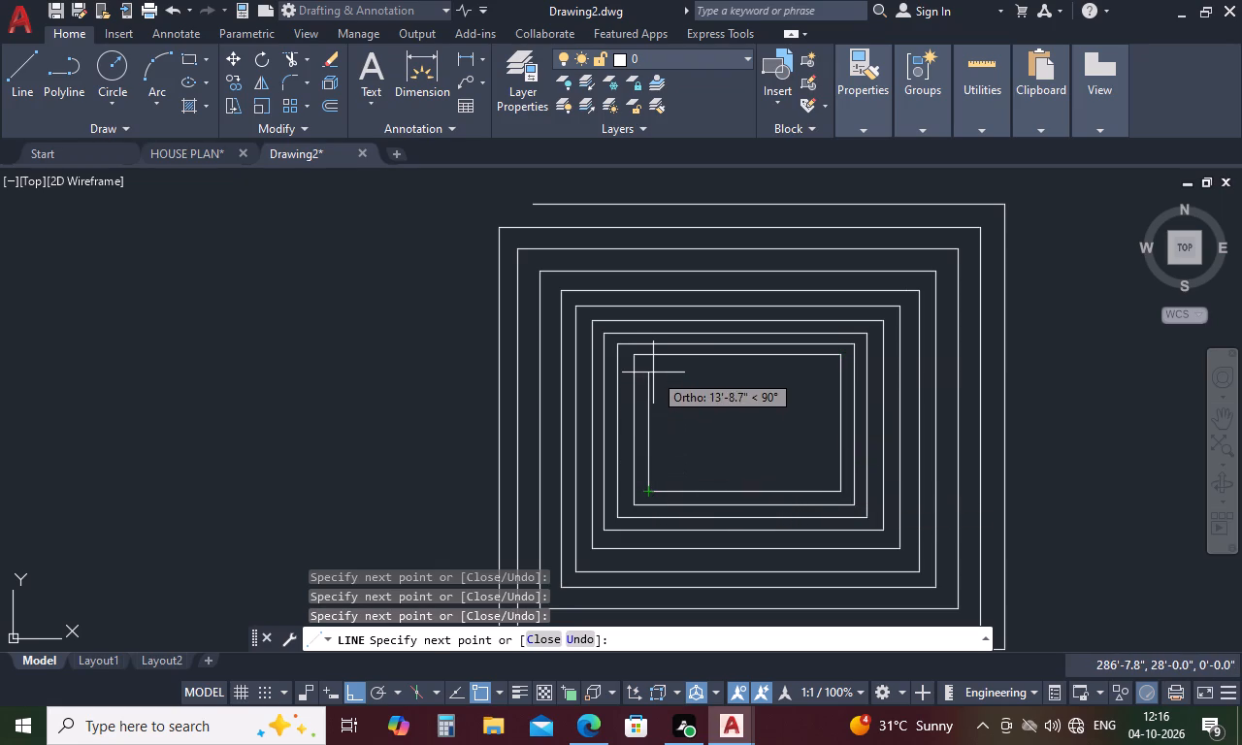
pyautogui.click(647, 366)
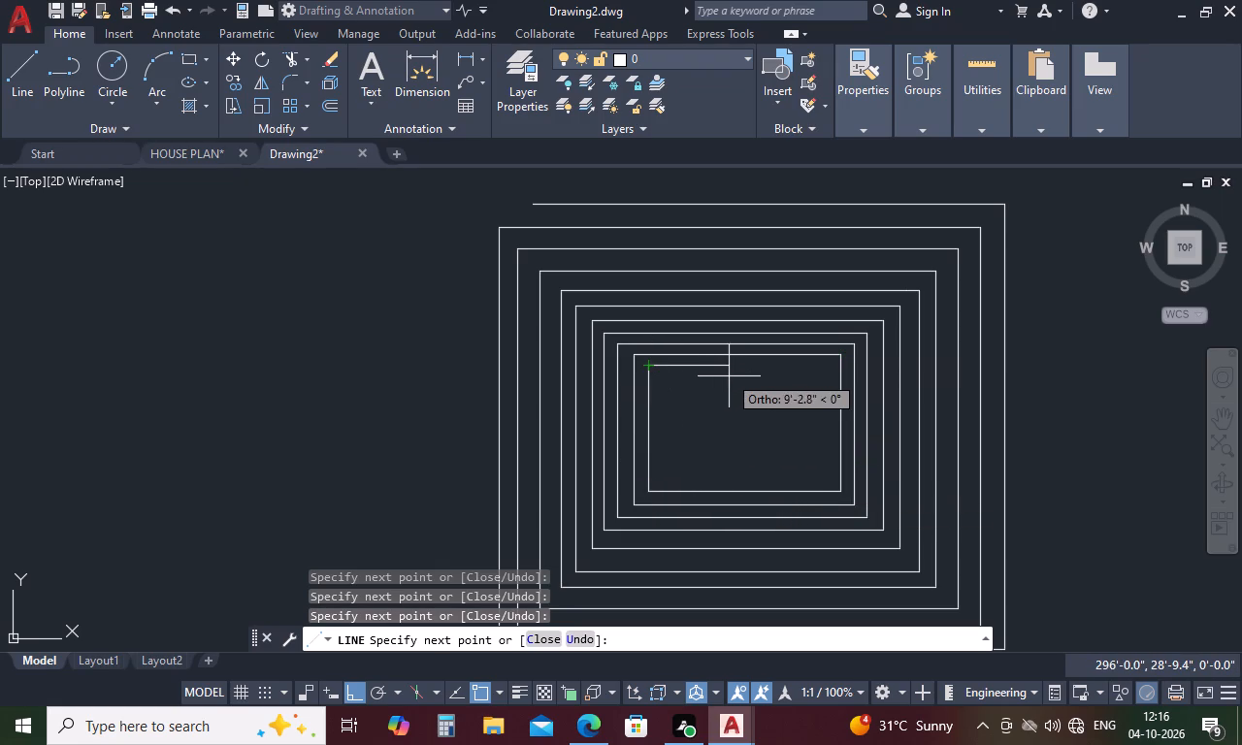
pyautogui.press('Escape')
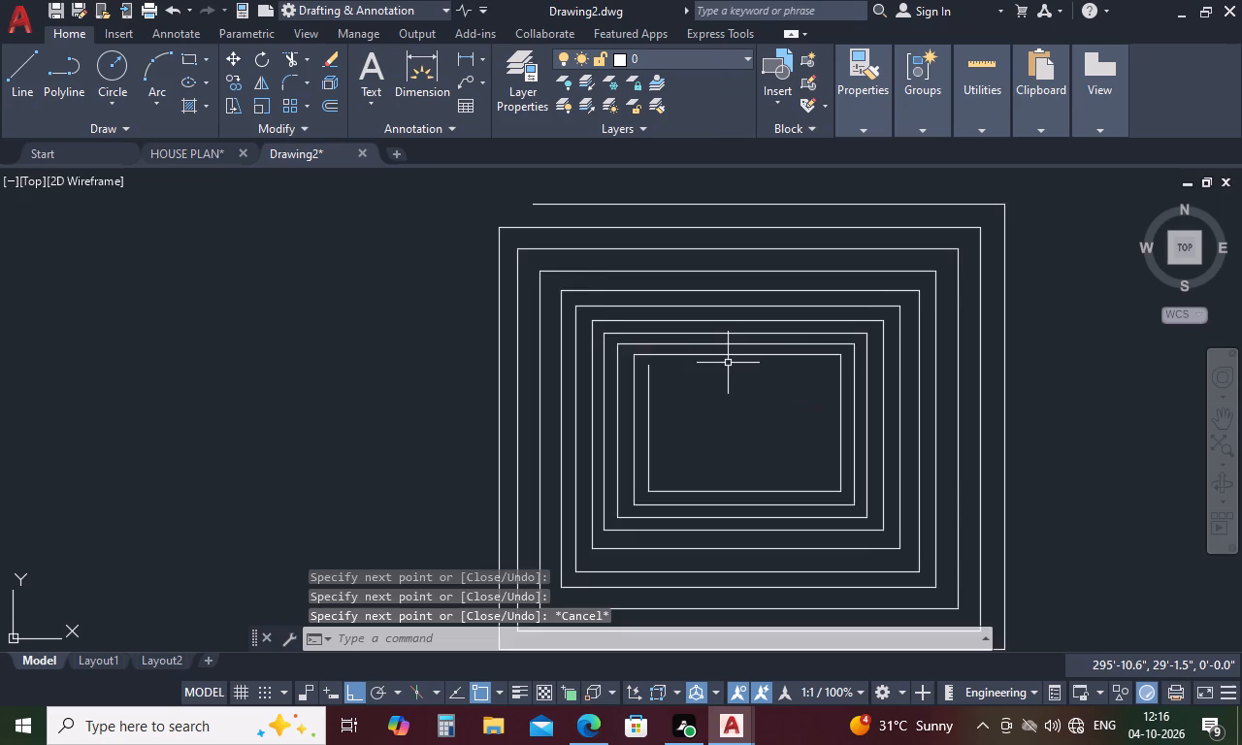
# Erase the entire rectangular spiral from the drawing.
pyautogui.scroll(-2, 728, 363)
pyautogui.moveTo(952, 252); pyautogui.dragTo(586, 284)
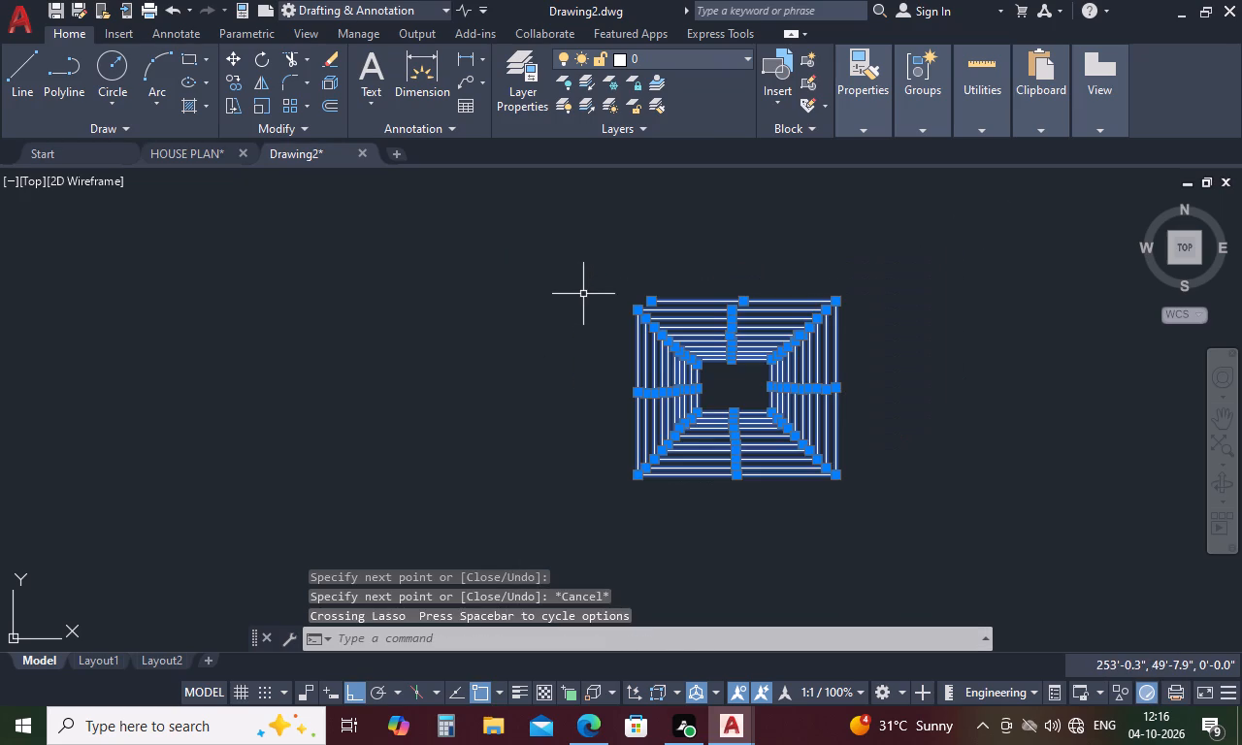
pyautogui.press('Delete')
# Draw a closed upright rectangle from four separate lines, about 77' wide and 97' high.
pyautogui.press('l')
pyautogui.press('Return')
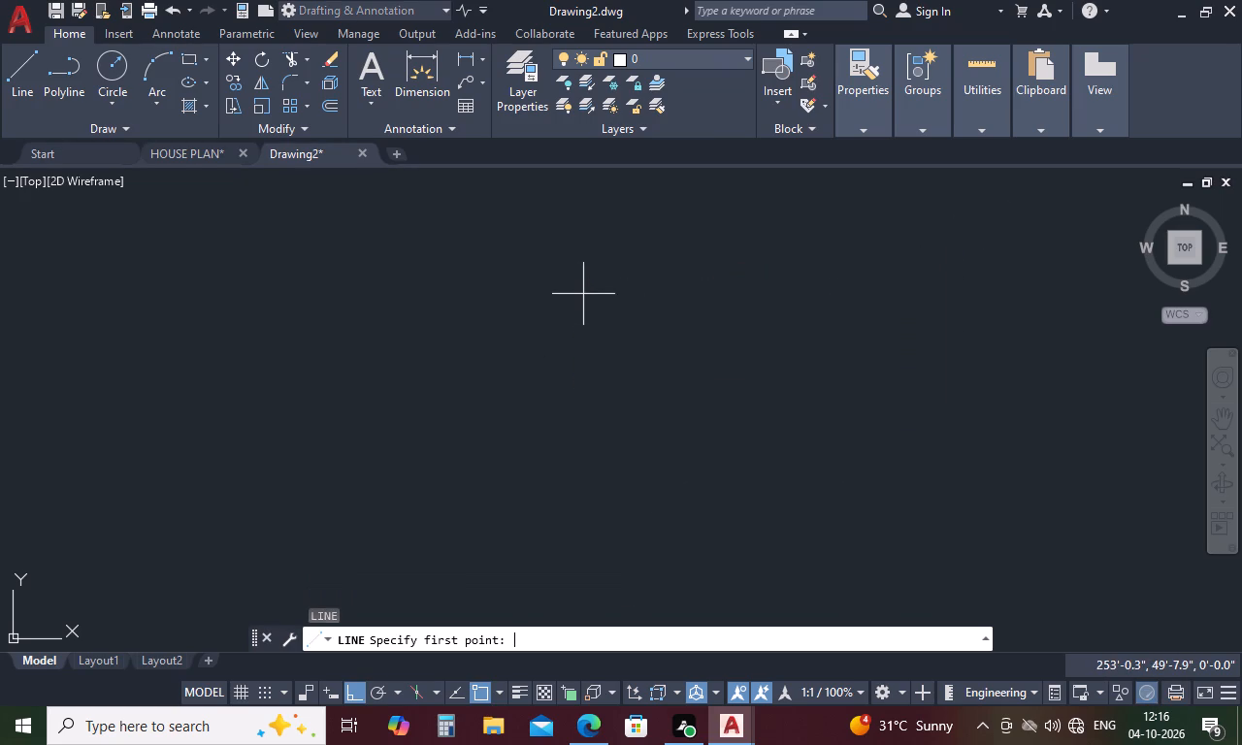
pyautogui.click(372, 248)
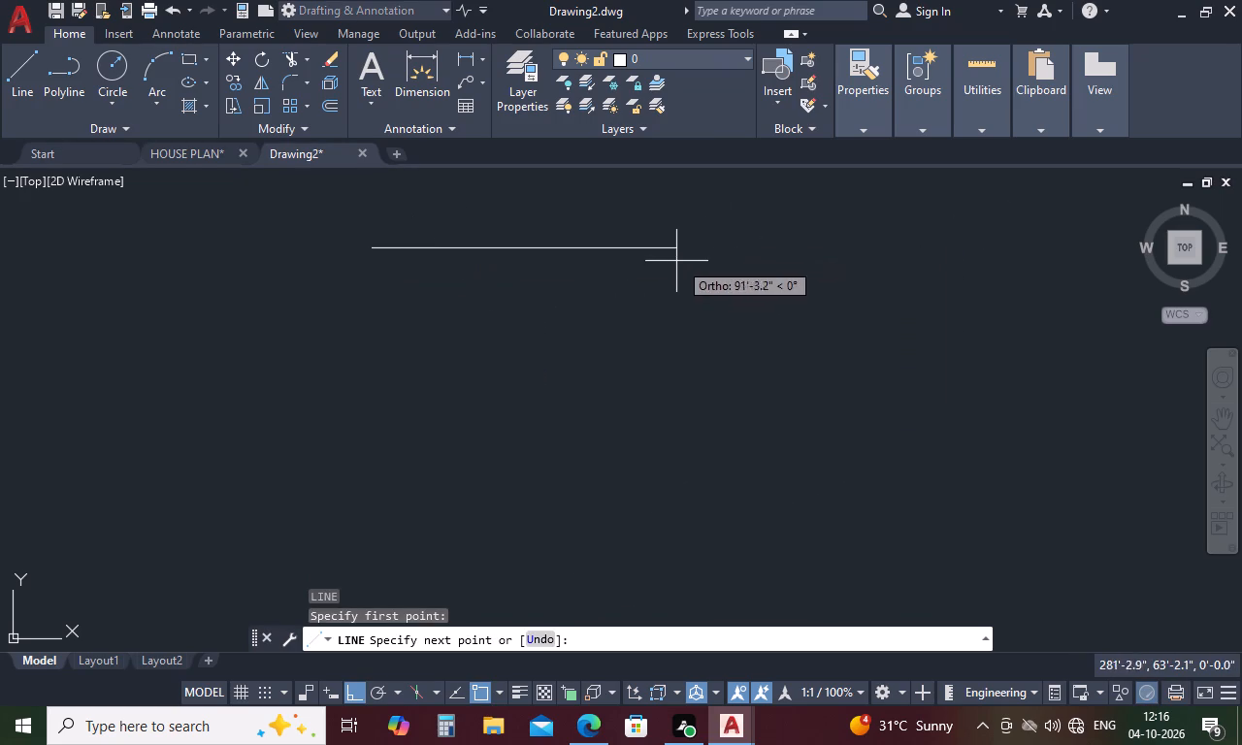
pyautogui.click(631, 262)
pyautogui.click(611, 575)
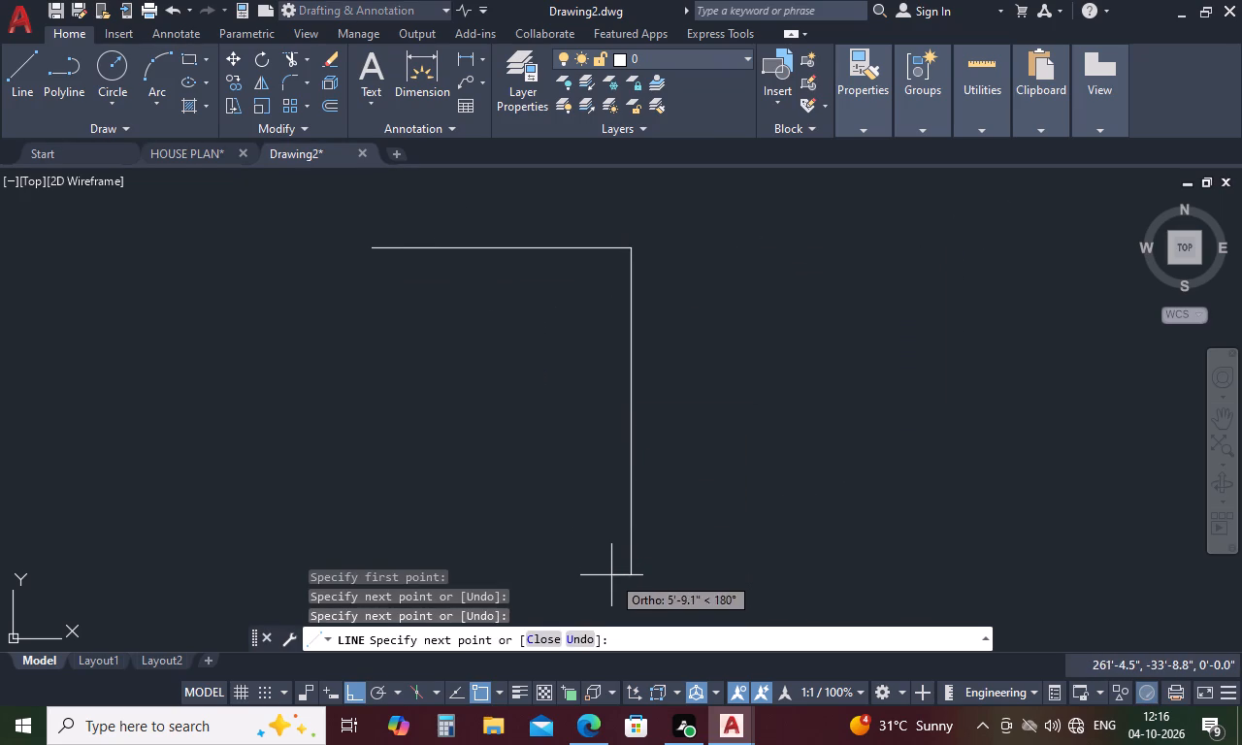
pyautogui.click(374, 547)
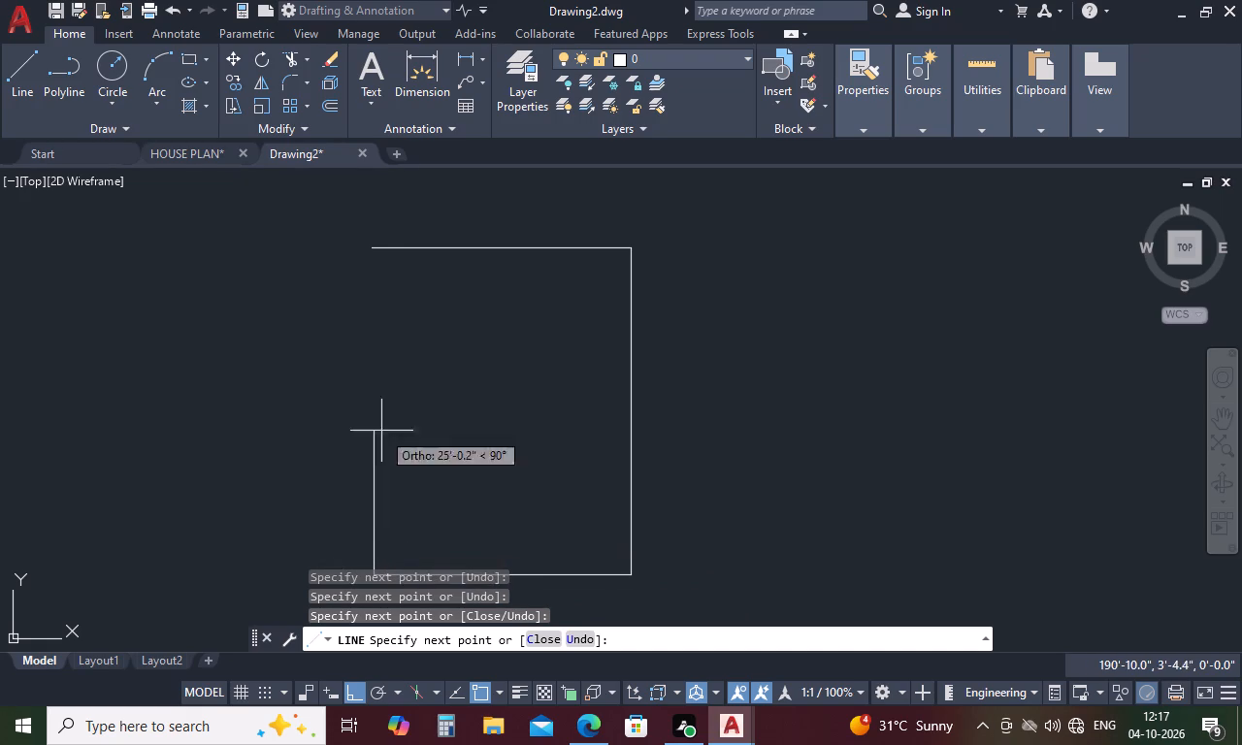
pyautogui.click(368, 244)
pyautogui.scroll(-1, 408, 241)
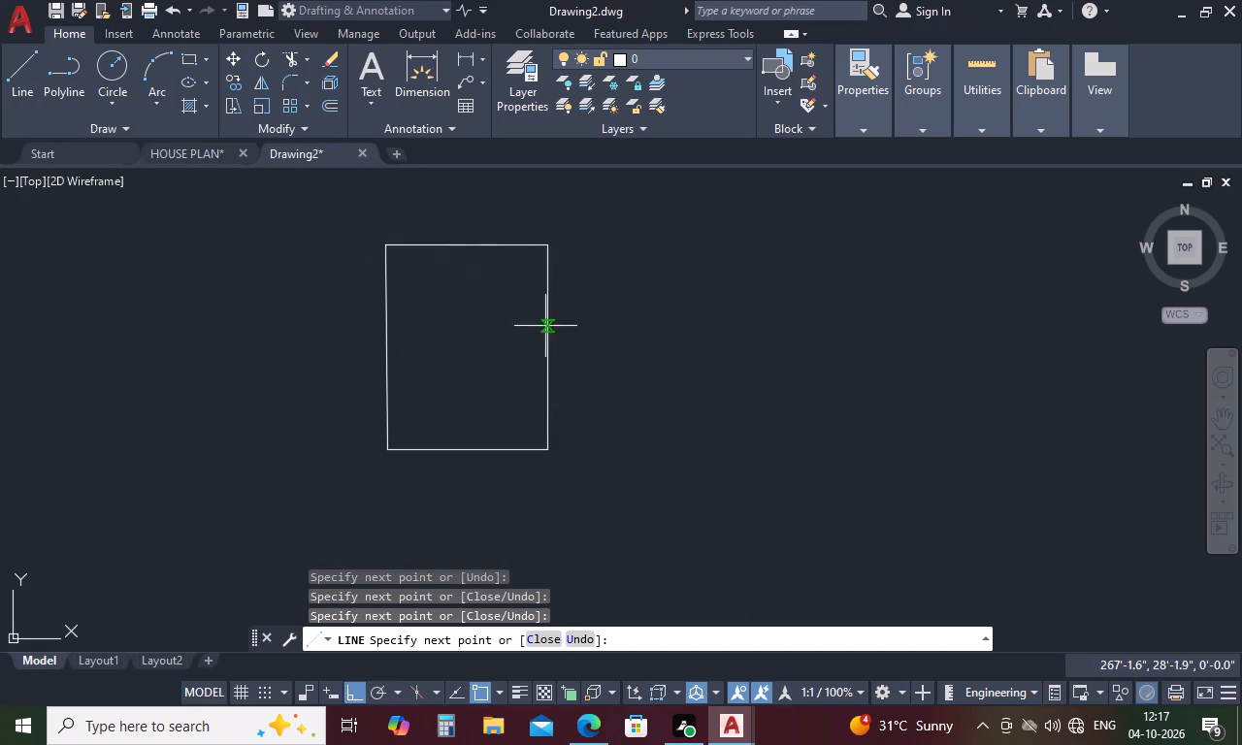
pyautogui.press('space')
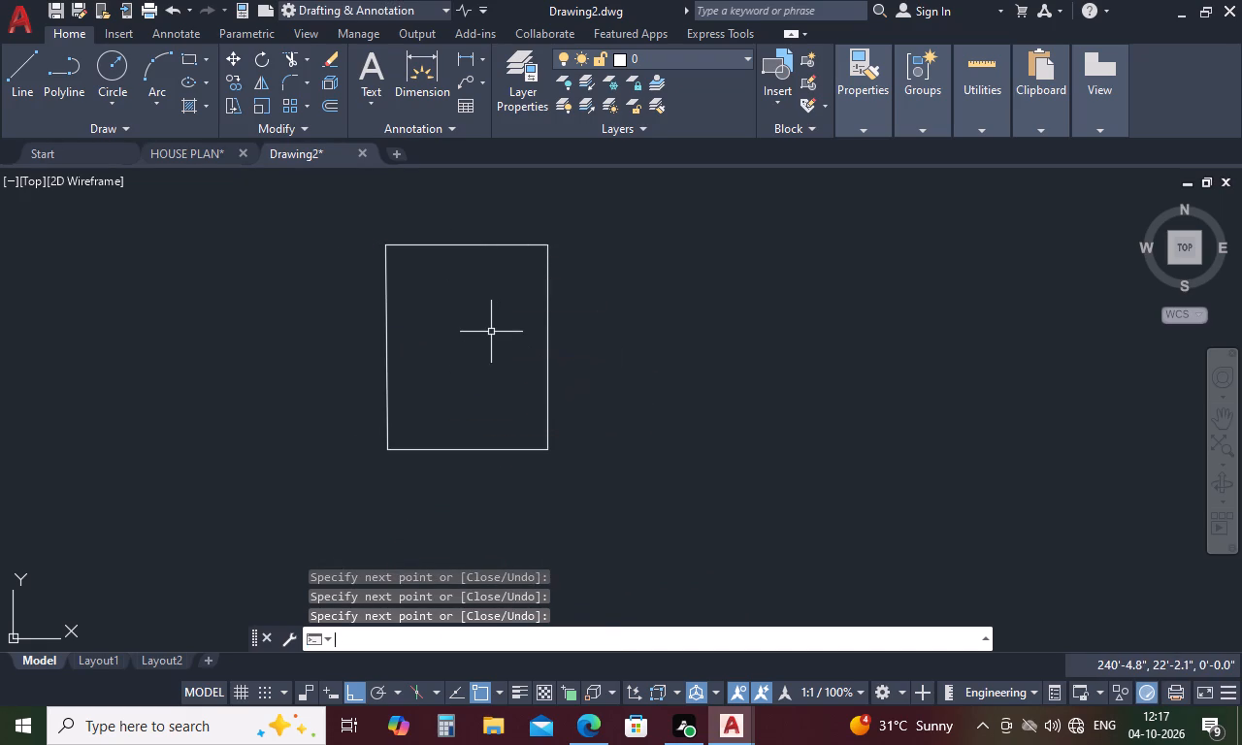
# Measure the lengths of the rectangle's left, top and right sides.
pyautogui.write('DI')
pyautogui.press('Return')
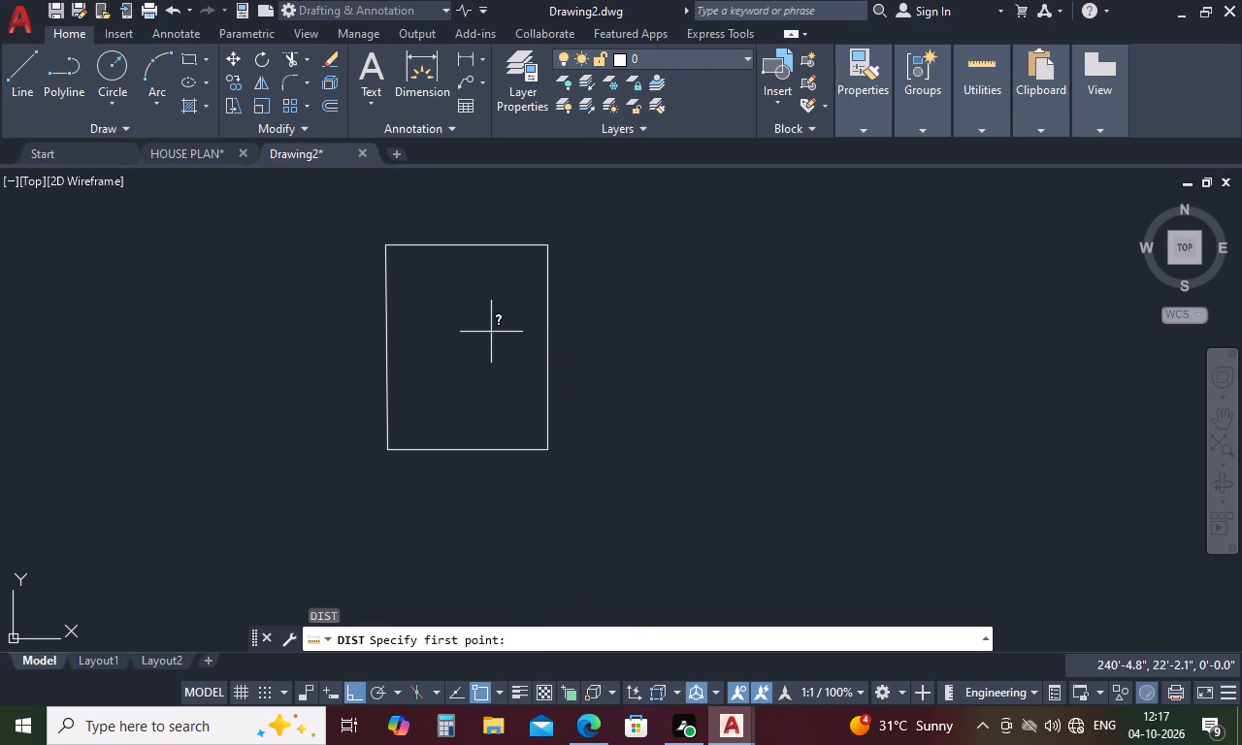
pyautogui.click(386, 246)
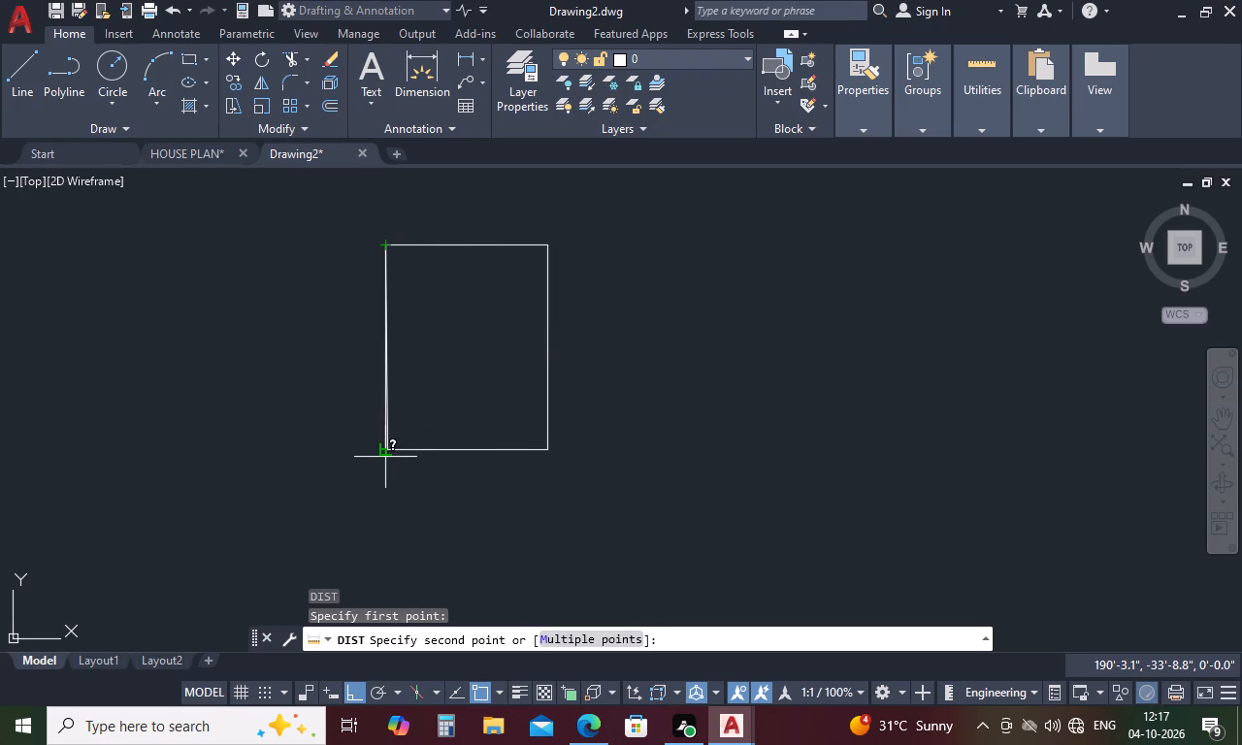
pyautogui.click(386, 451)
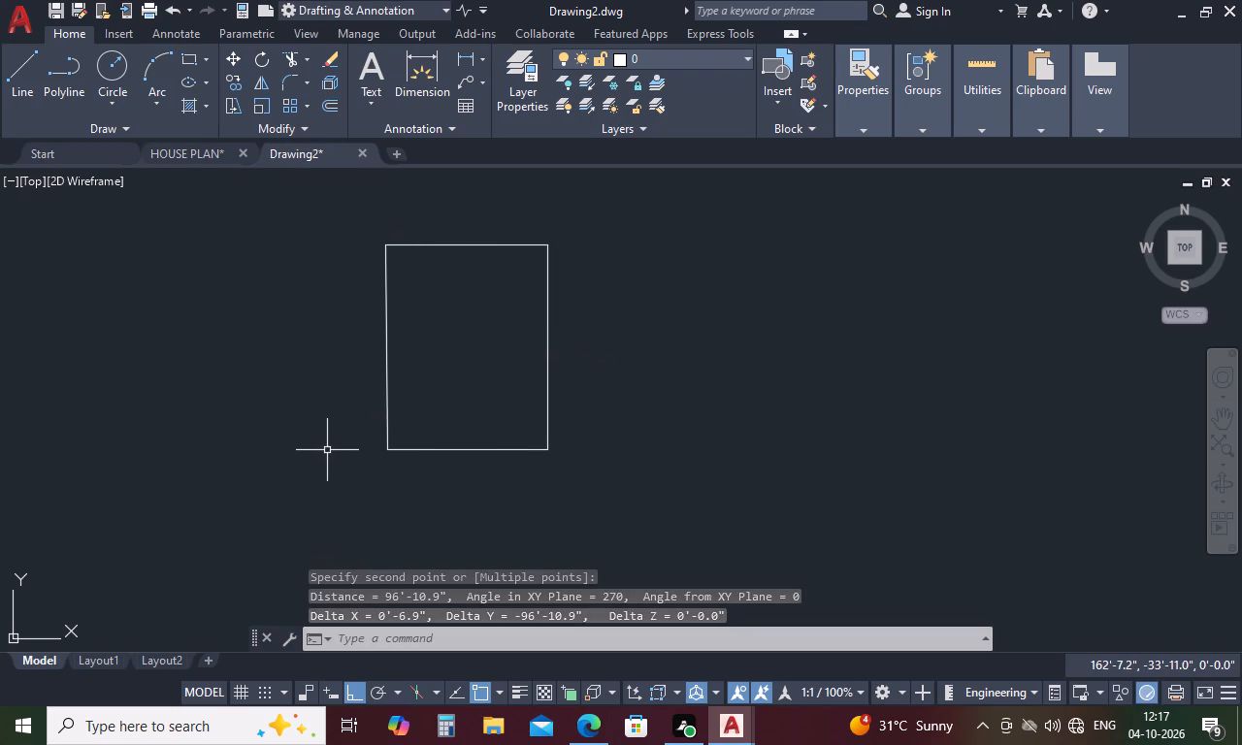
pyautogui.press('space')
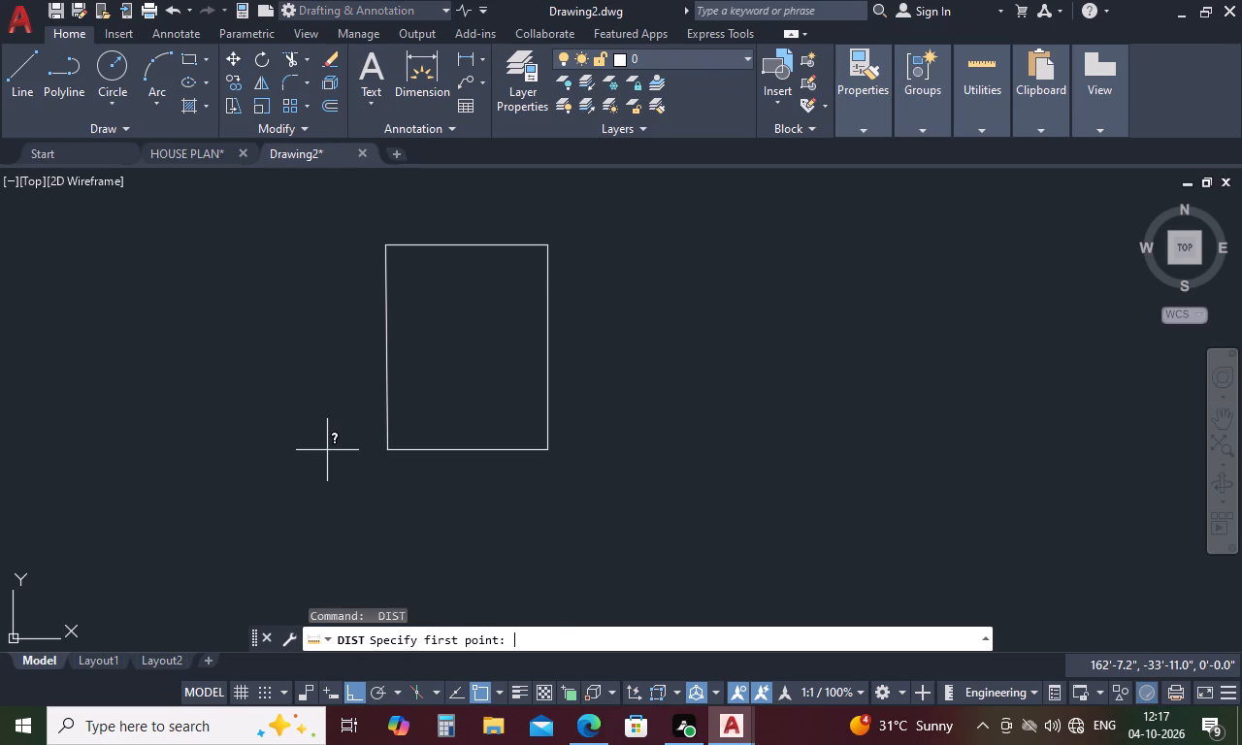
pyautogui.press('space')
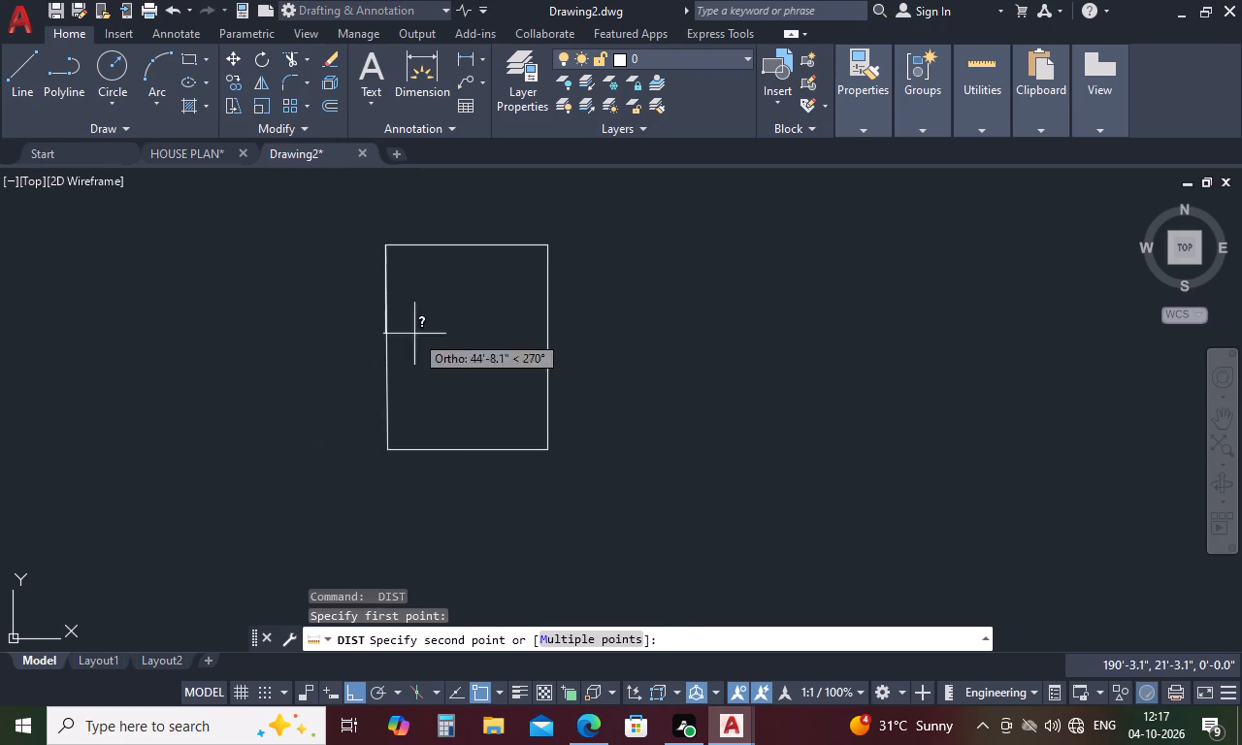
pyautogui.click(548, 246)
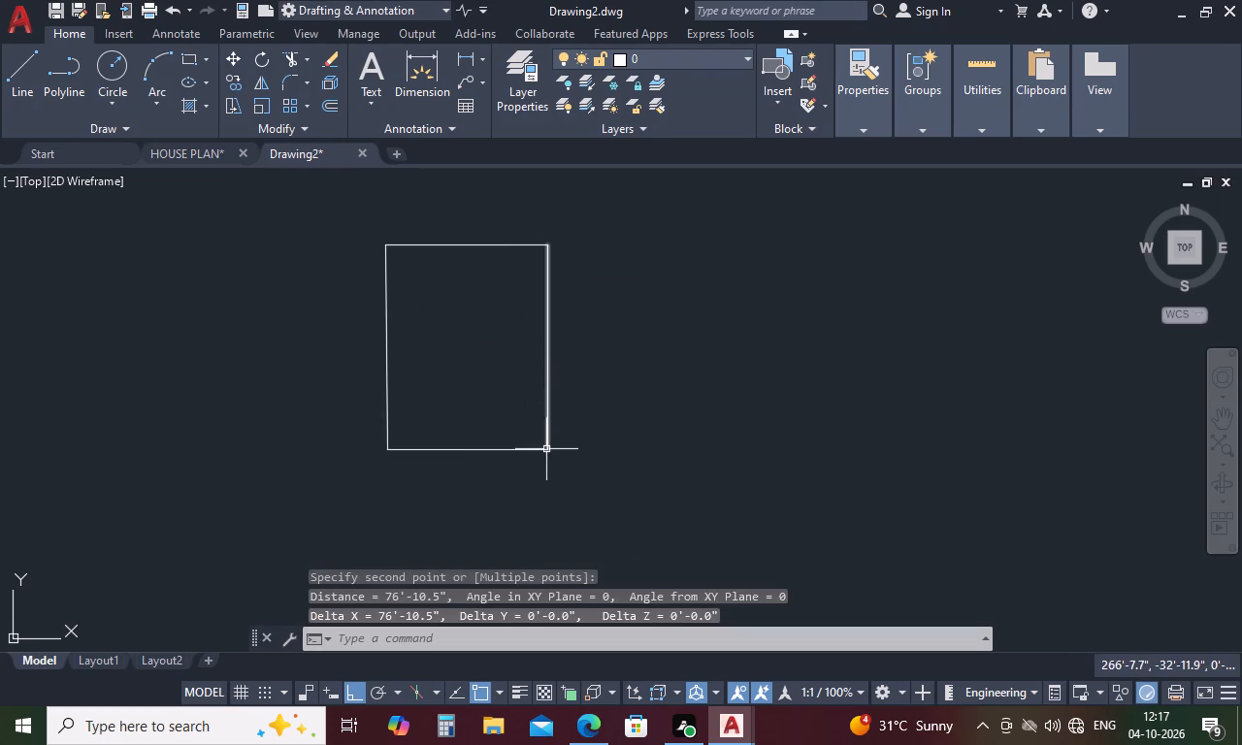
pyautogui.press('space')
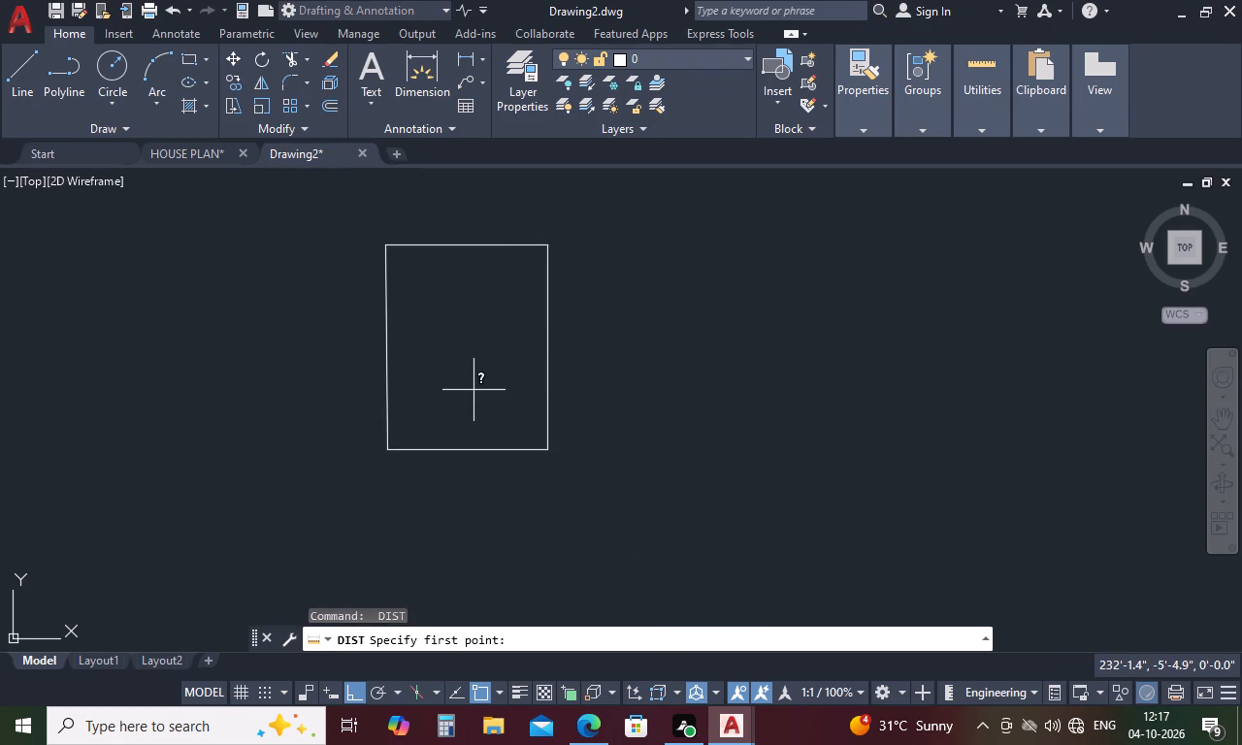
pyautogui.click(550, 243)
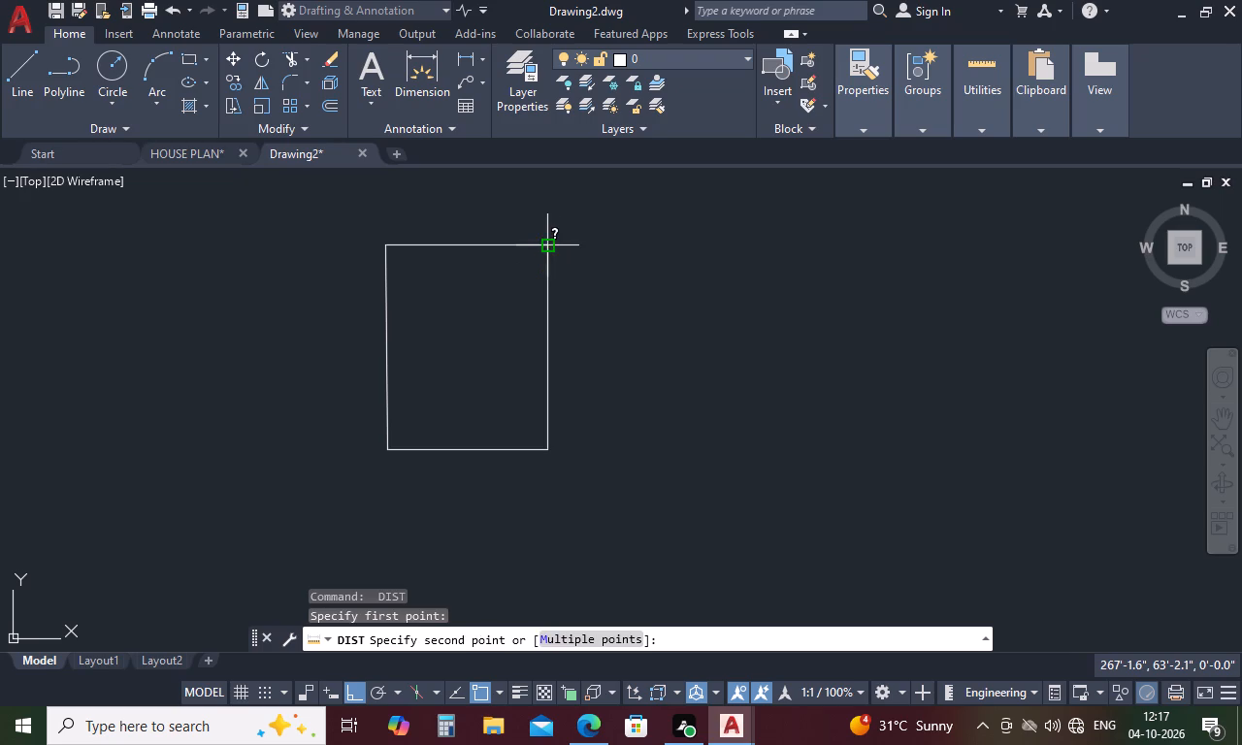
pyautogui.click(551, 452)
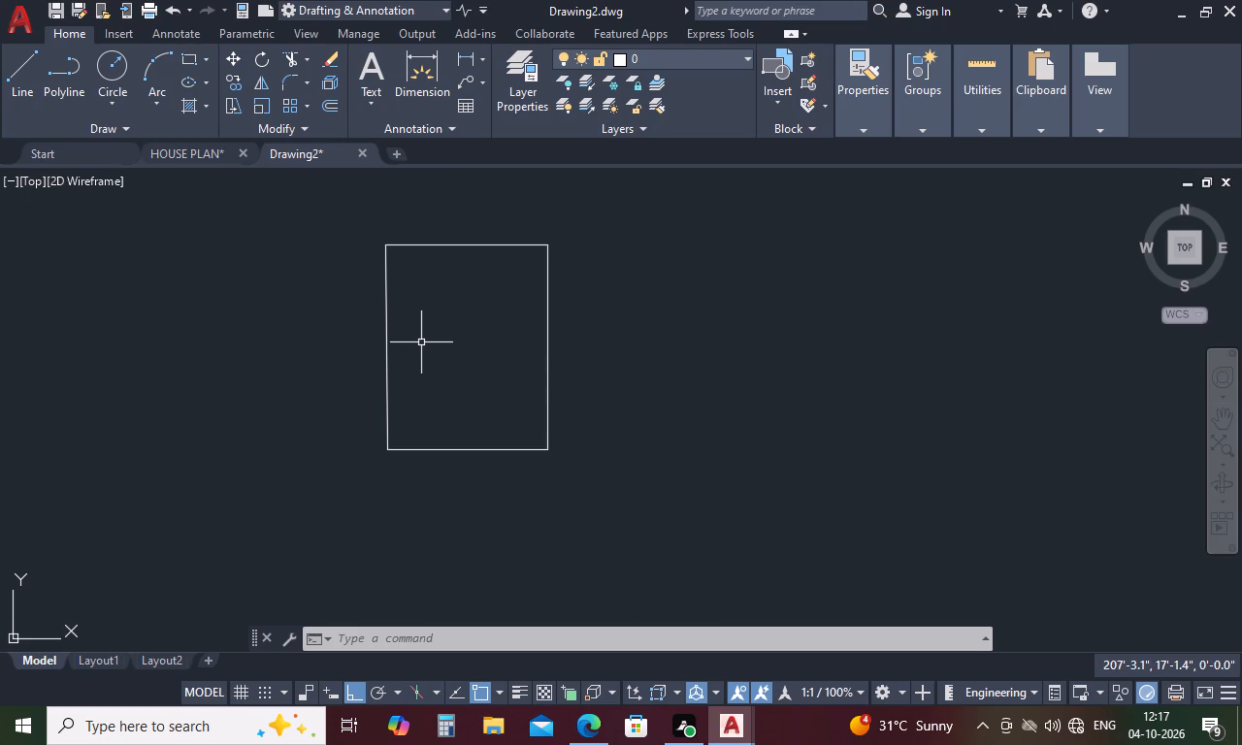
# Offset each of the rectangle's four sides inward by 10".
pyautogui.scroll(-1, 421, 342)
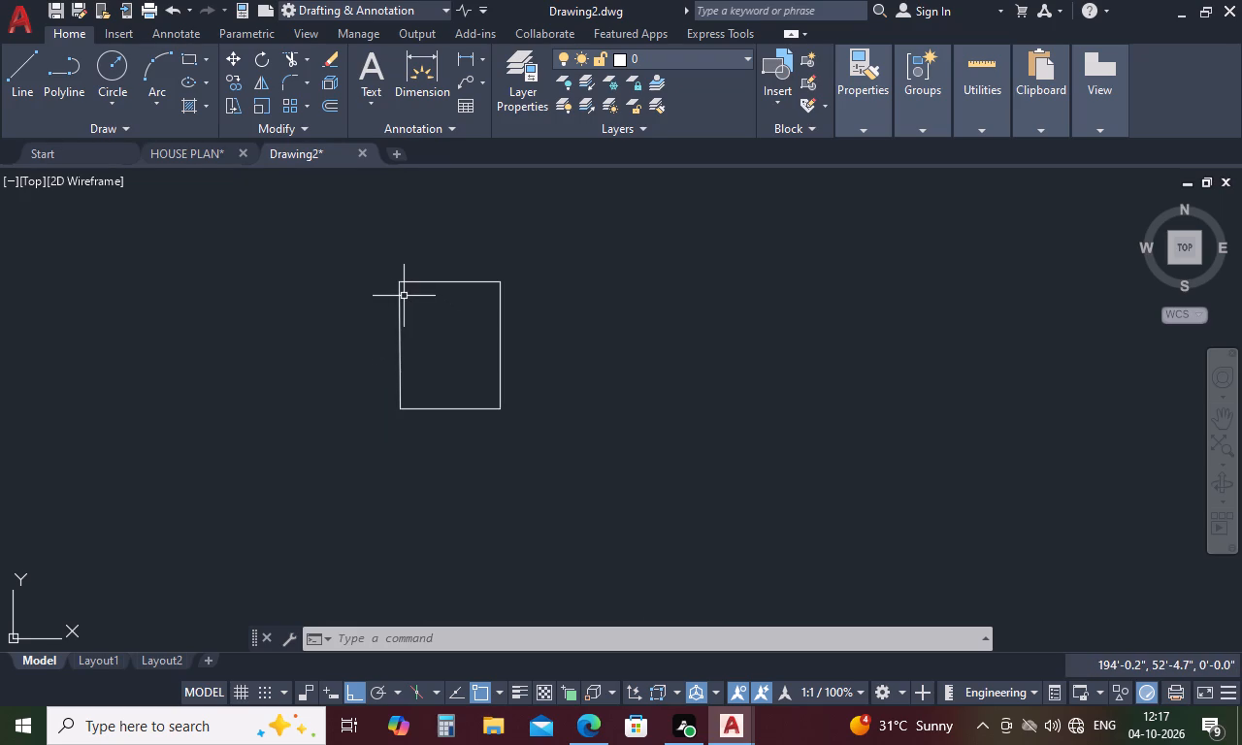
pyautogui.scroll(1, 404, 296)
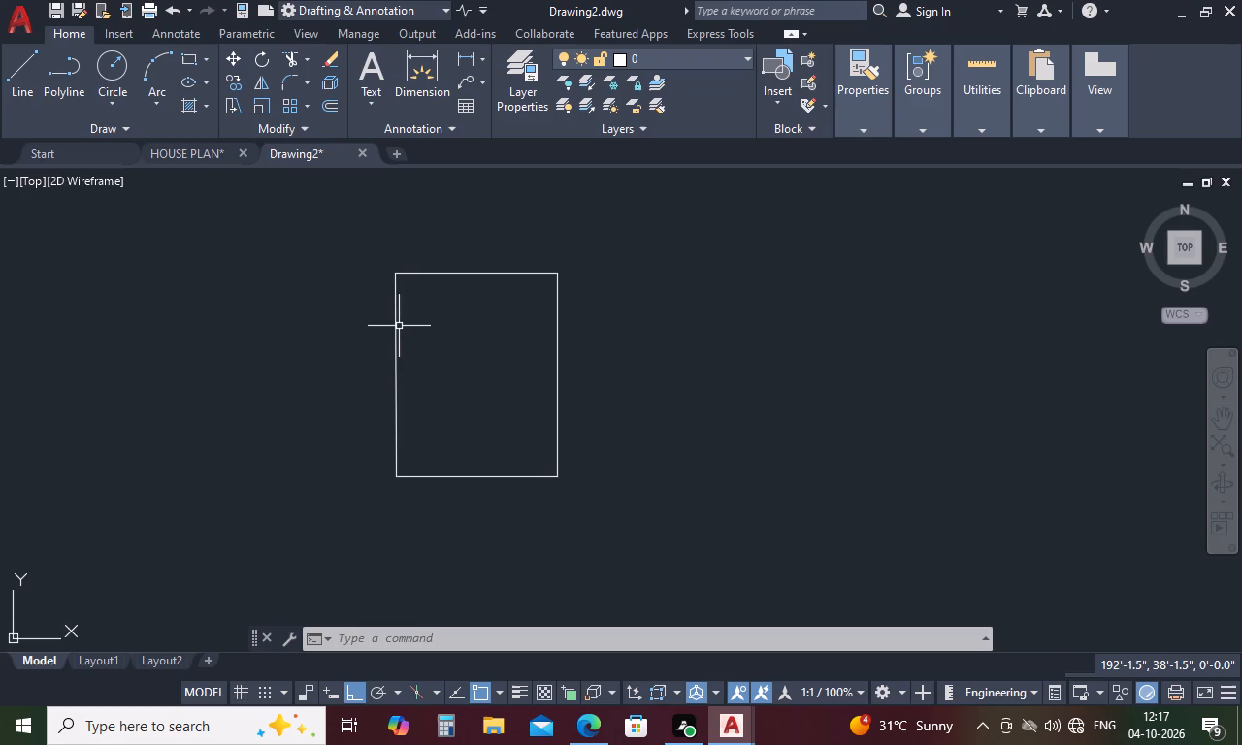
pyautogui.press('Escape')
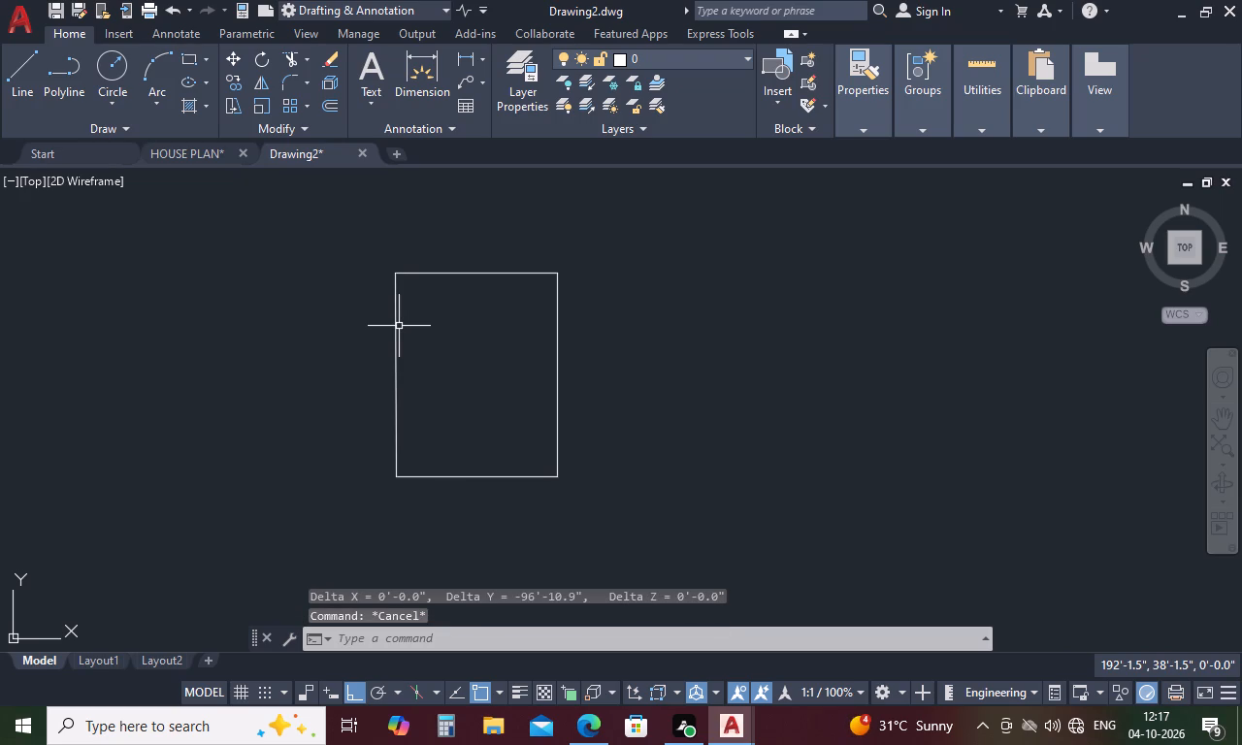
pyautogui.press('o')
pyautogui.press('Return')
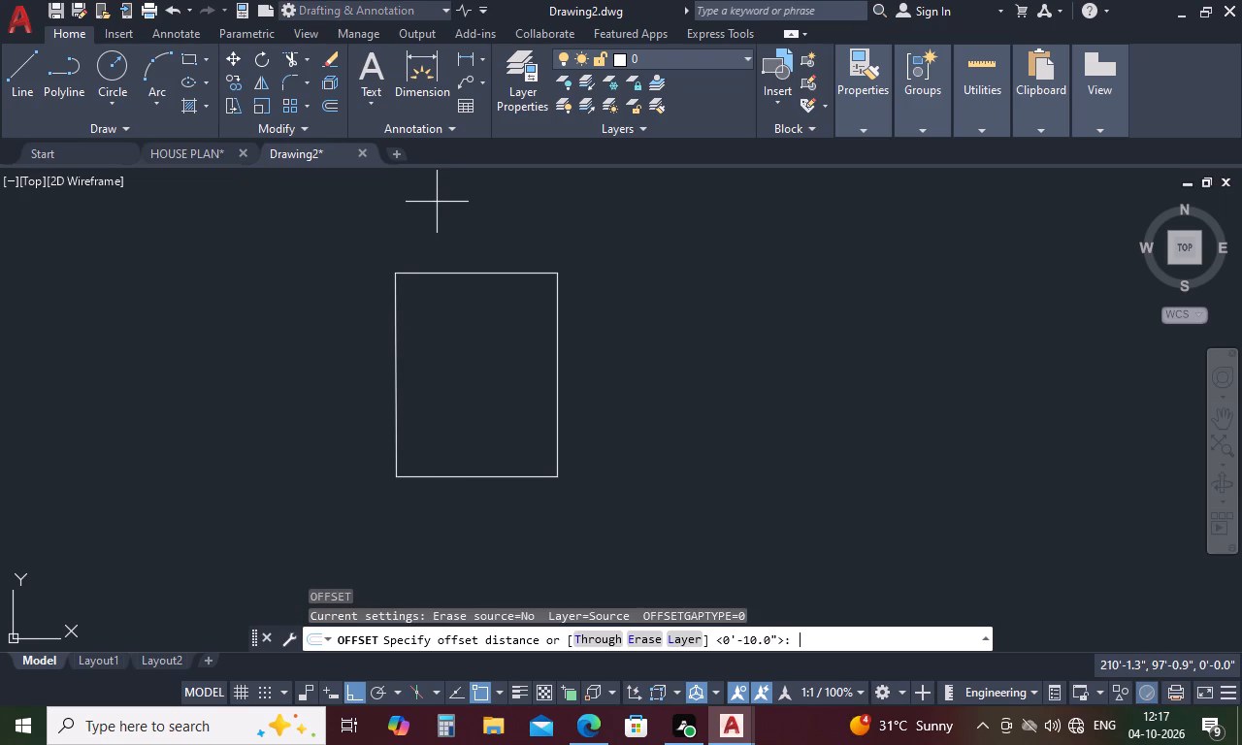
pyautogui.write('10')
pyautogui.press('Return')
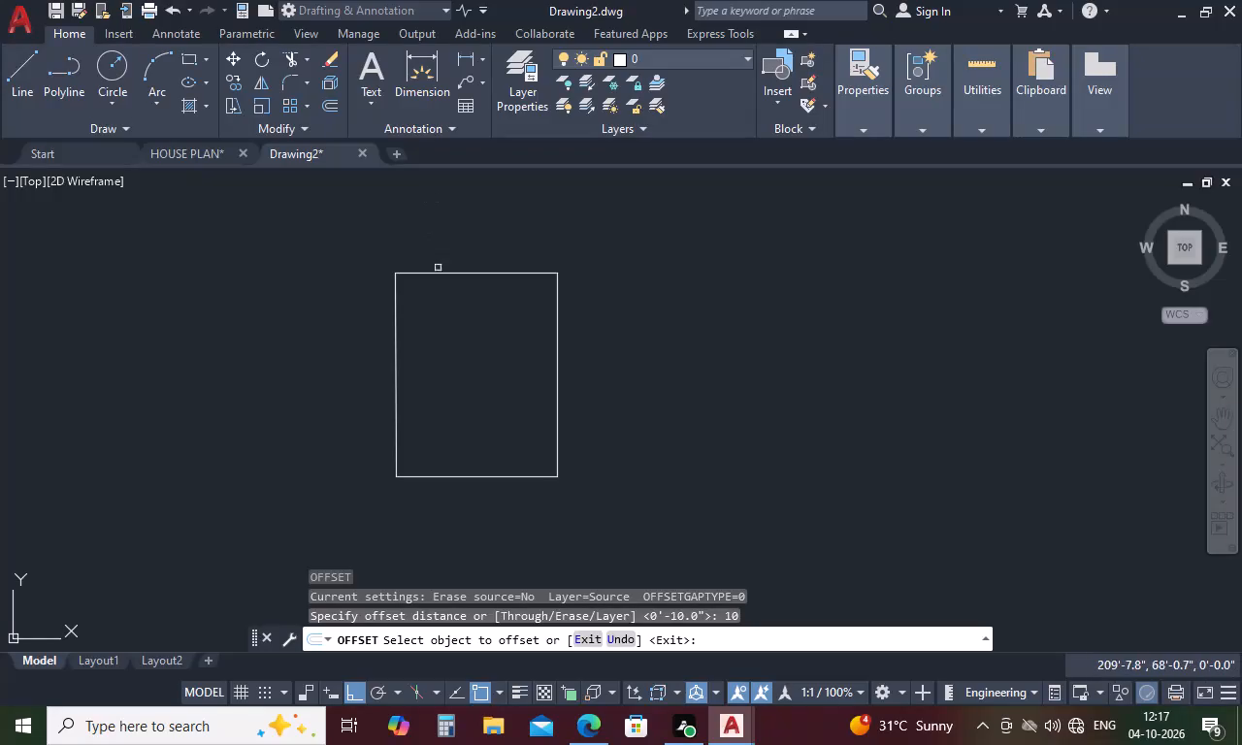
pyautogui.click(469, 273)
pyautogui.click(469, 337)
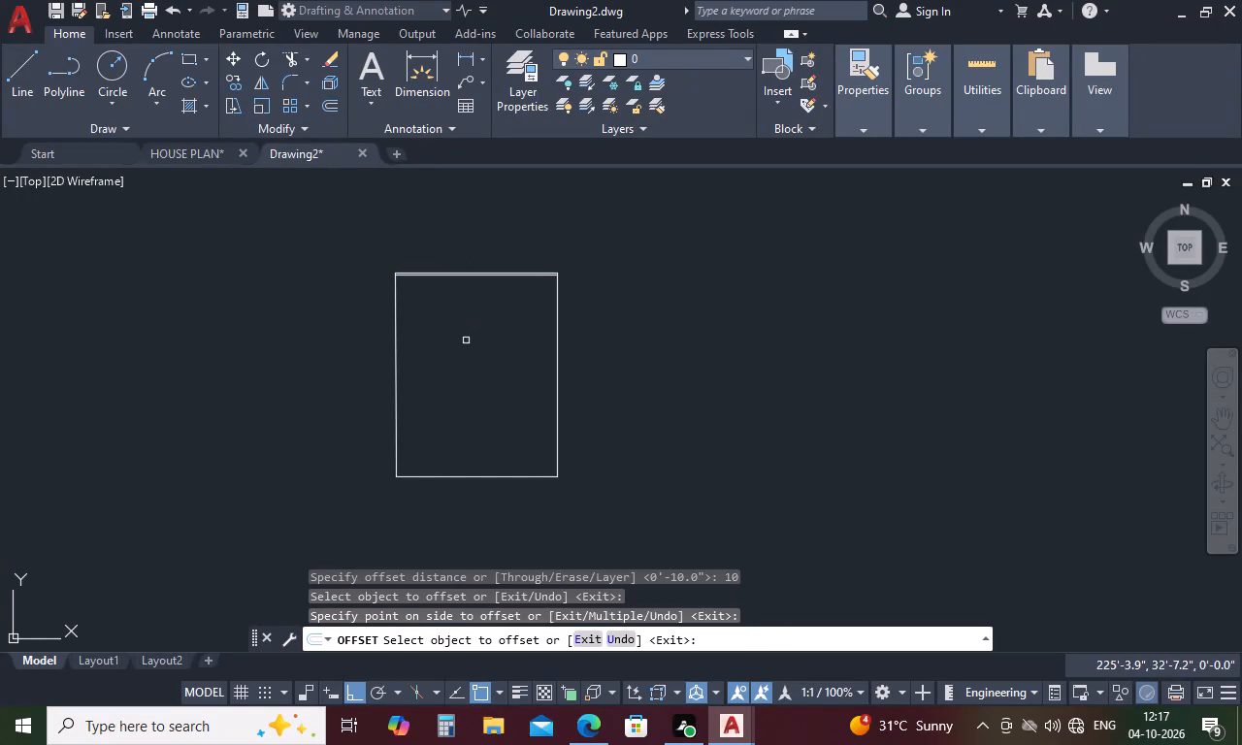
pyautogui.click(395, 346)
pyautogui.click(456, 356)
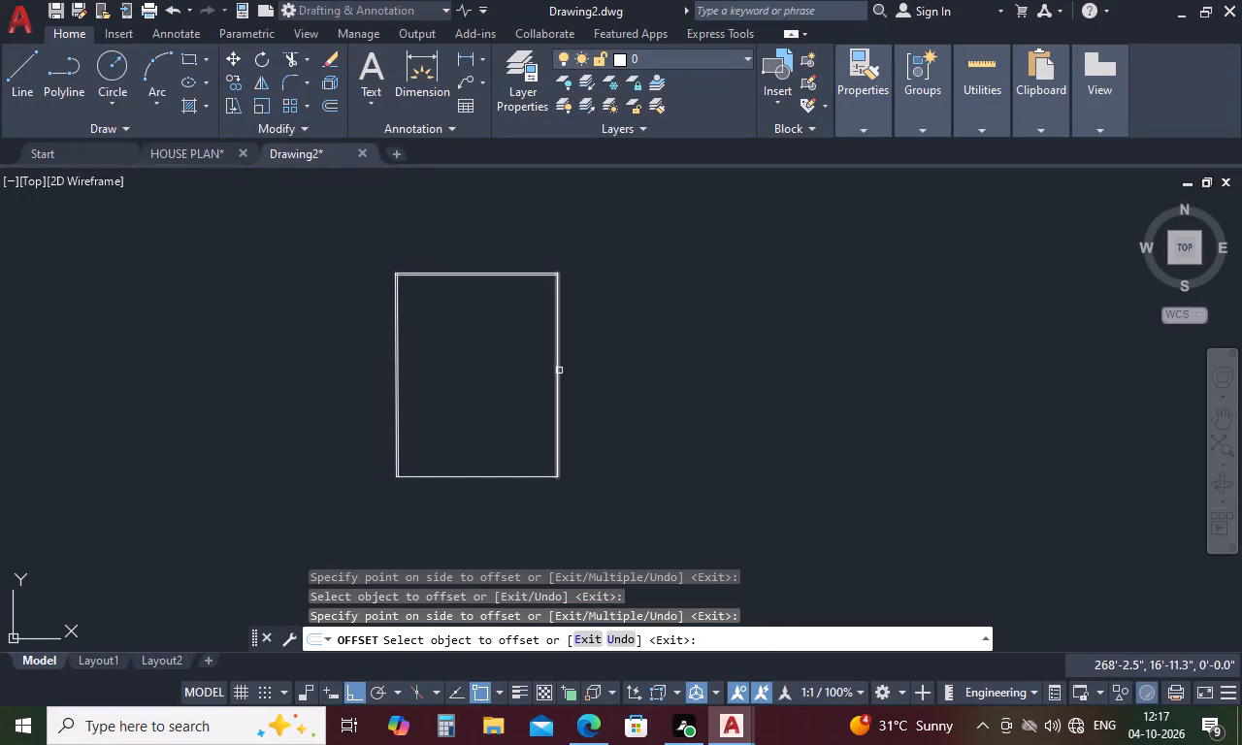
pyautogui.moveTo(559, 371); pyautogui.dragTo(549, 375)
pyautogui.click(484, 390)
pyautogui.click(482, 478)
pyautogui.click(474, 412)
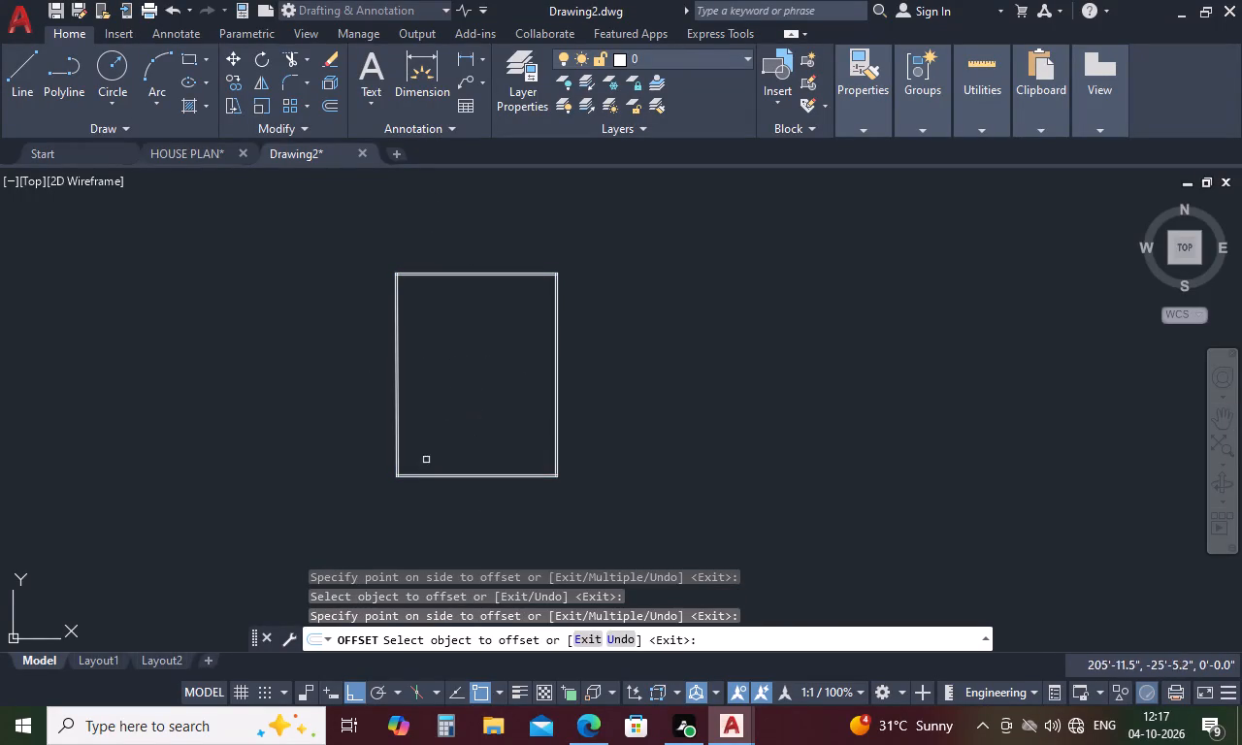
# Trim the overlapping ends of the offset lines at the two bottom corners of the rectangle.
pyautogui.scroll(3, 387, 490)
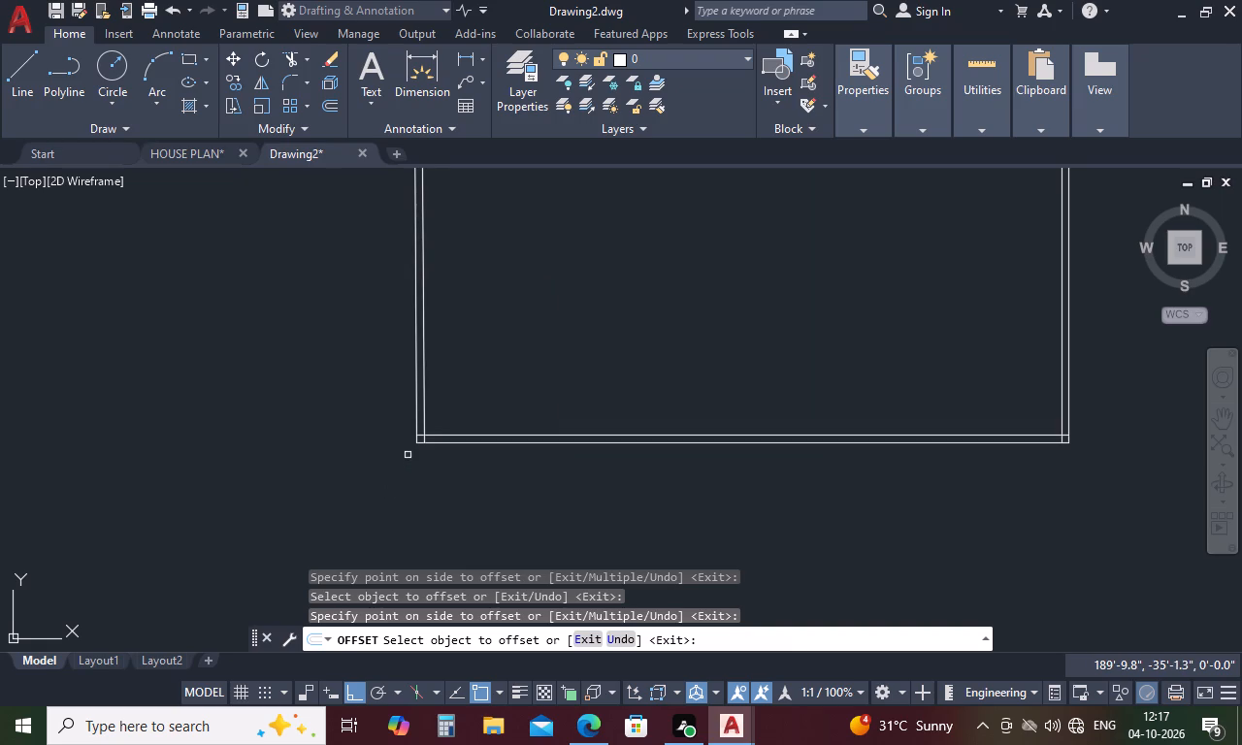
pyautogui.press('Escape')
pyautogui.write('TR')
pyautogui.press('space')
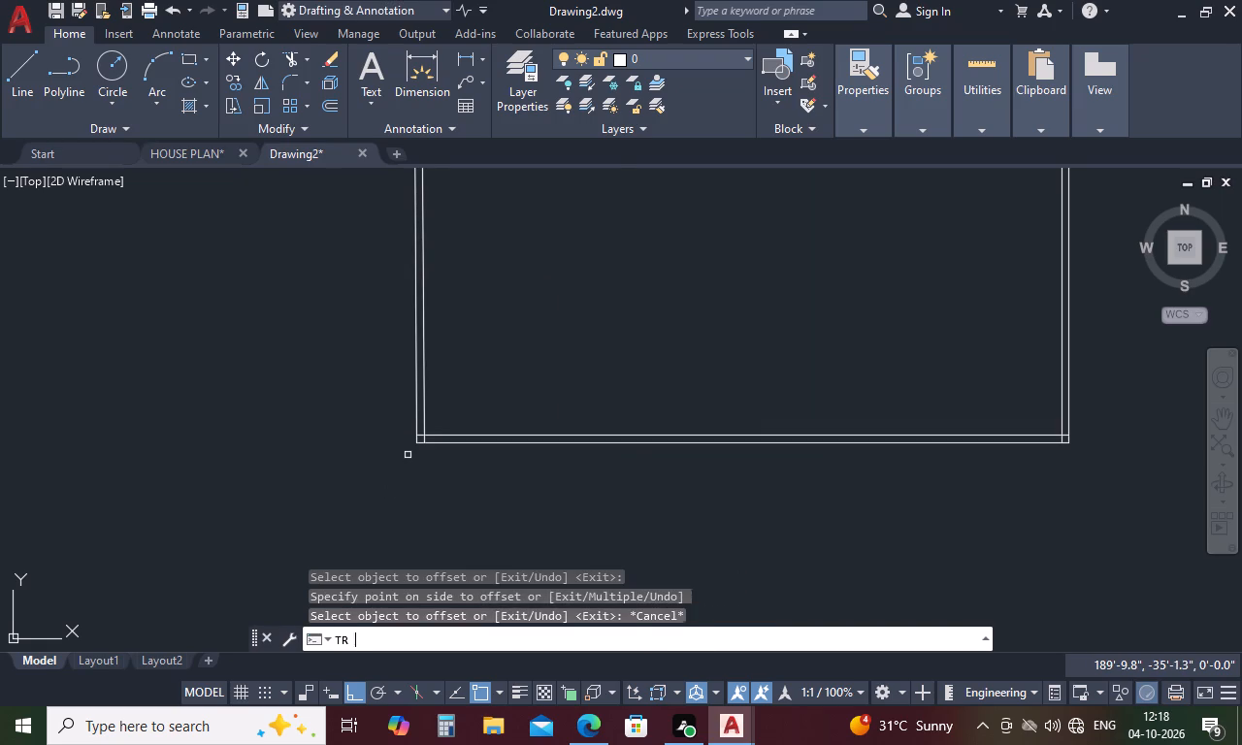
pyautogui.scroll(3, 423, 441)
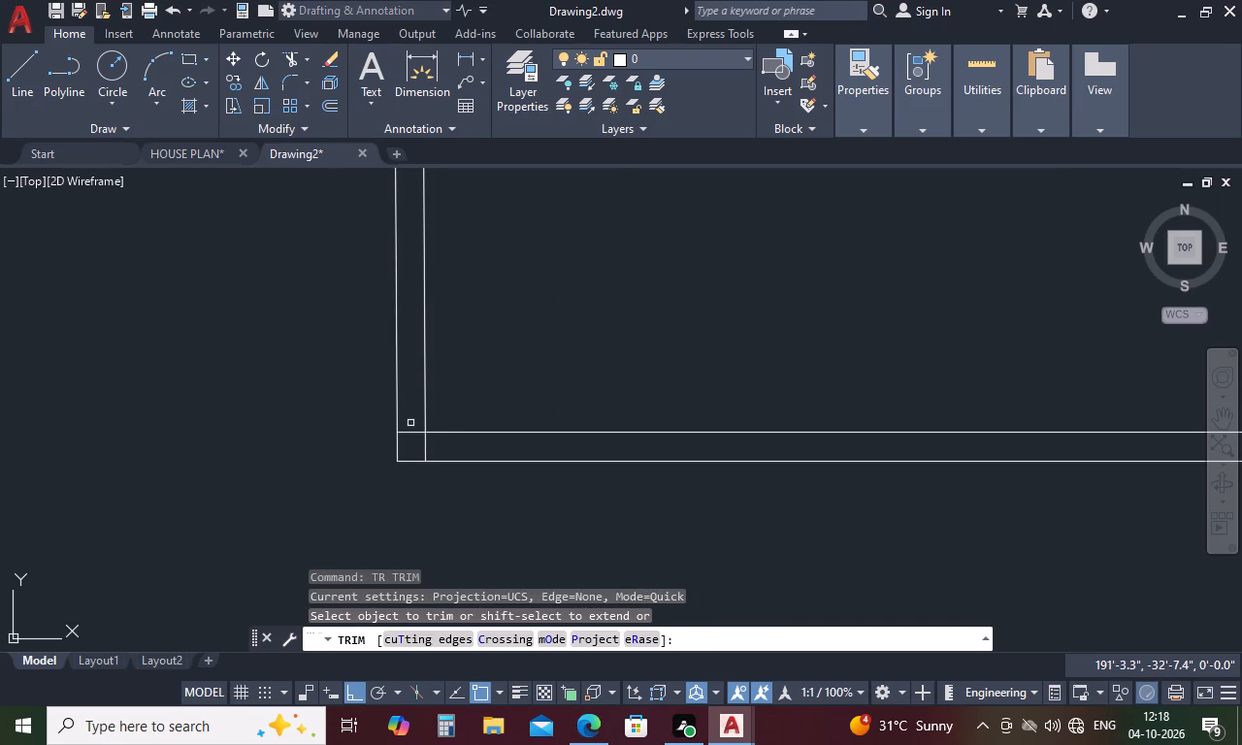
pyautogui.moveTo(409, 423); pyautogui.dragTo(453, 442)
pyautogui.scroll(-4, 317, 484)
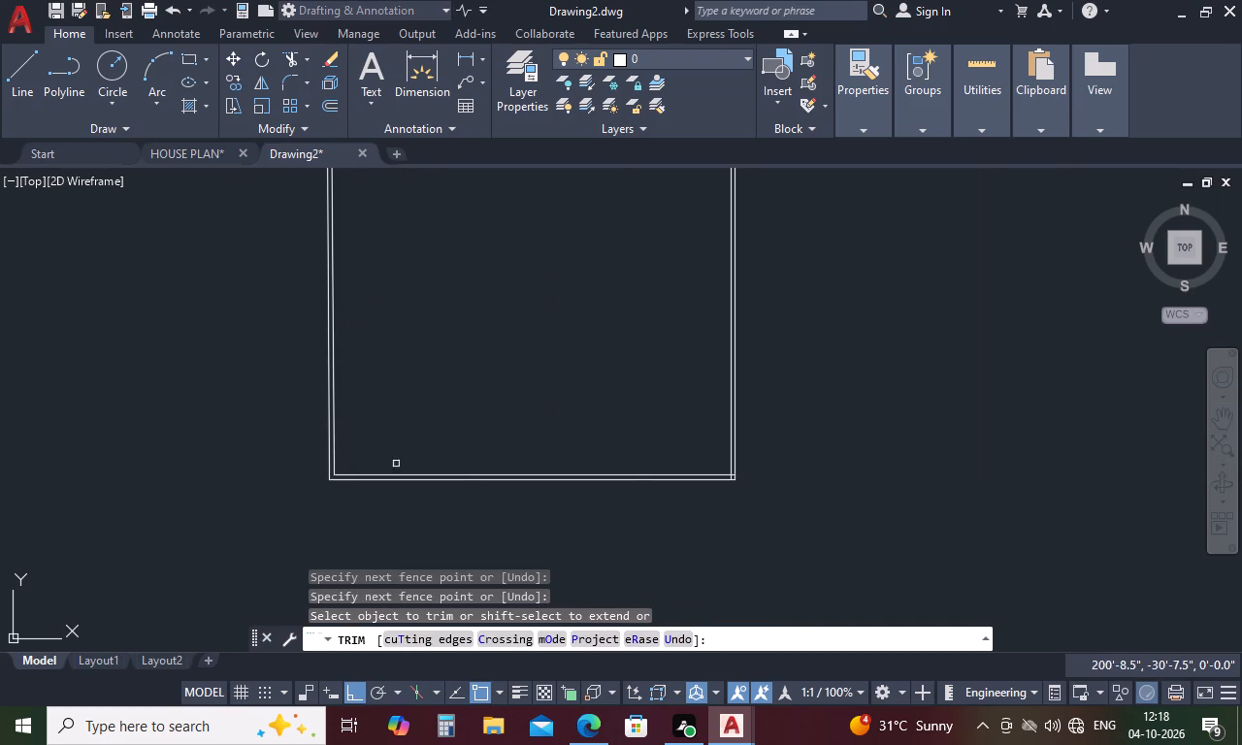
pyautogui.scroll(6, 735, 475)
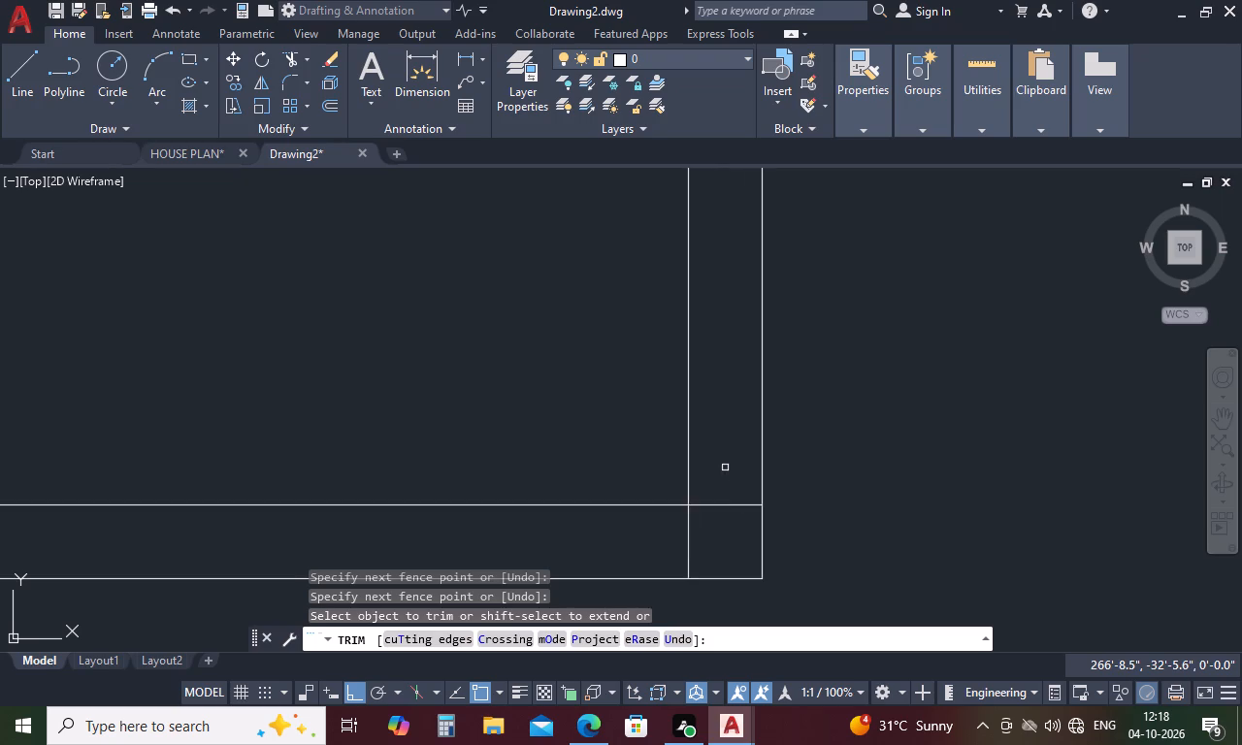
pyautogui.moveTo(725, 468); pyautogui.dragTo(635, 550)
pyautogui.scroll(-9, 658, 477)
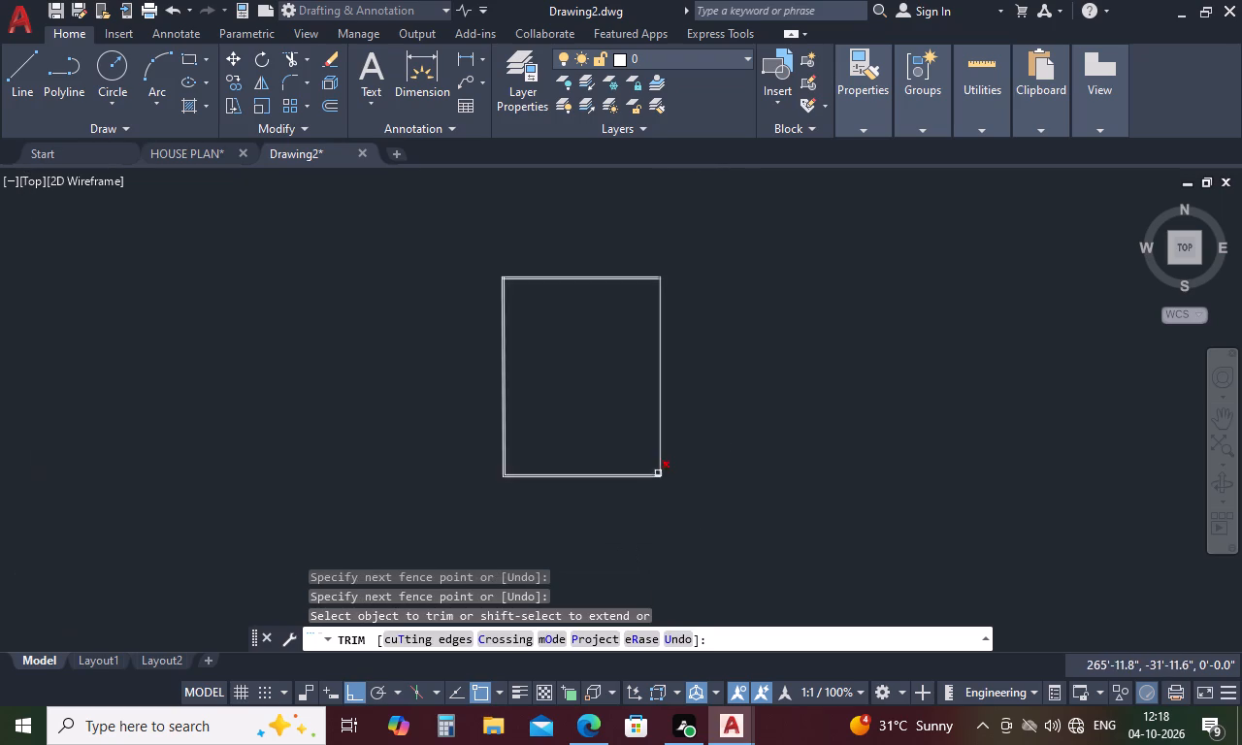
# Trim the overlapping ends of the offset lines at the two top corners of the rectangle.
pyautogui.scroll(4, 566, 246)
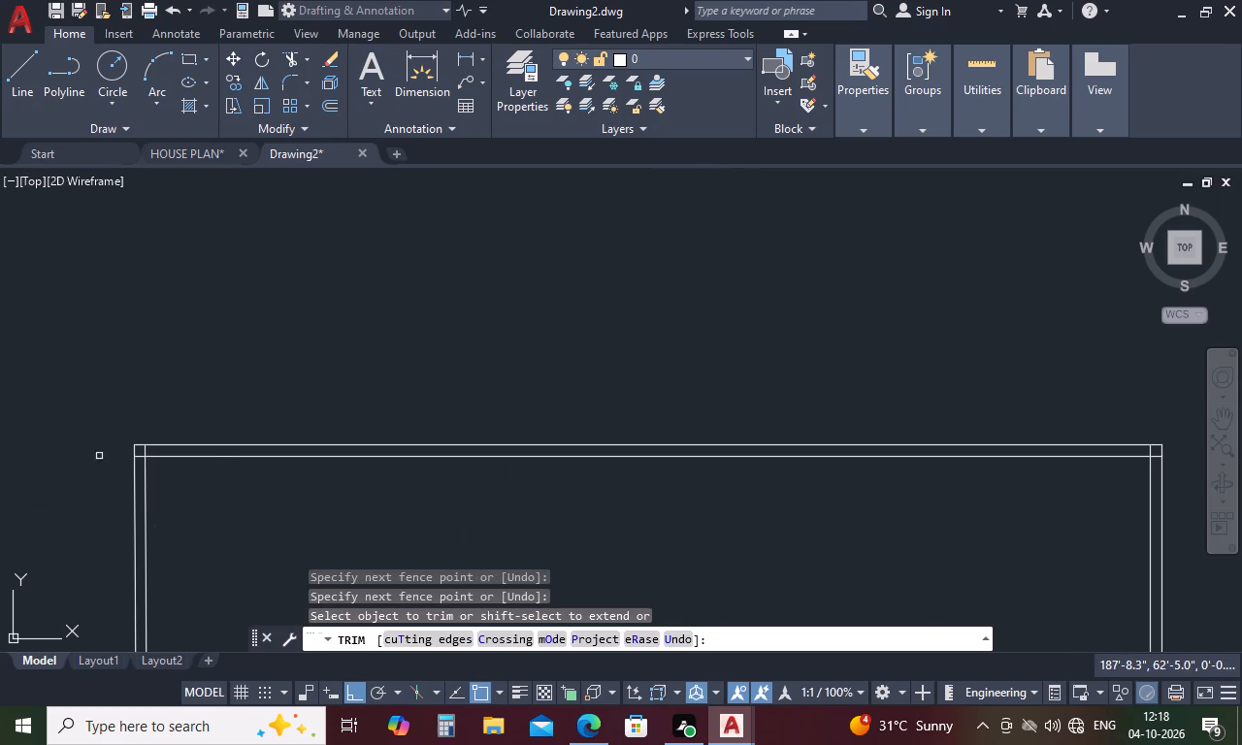
pyautogui.scroll(4, 99, 456)
pyautogui.moveTo(433, 420); pyautogui.dragTo(373, 481)
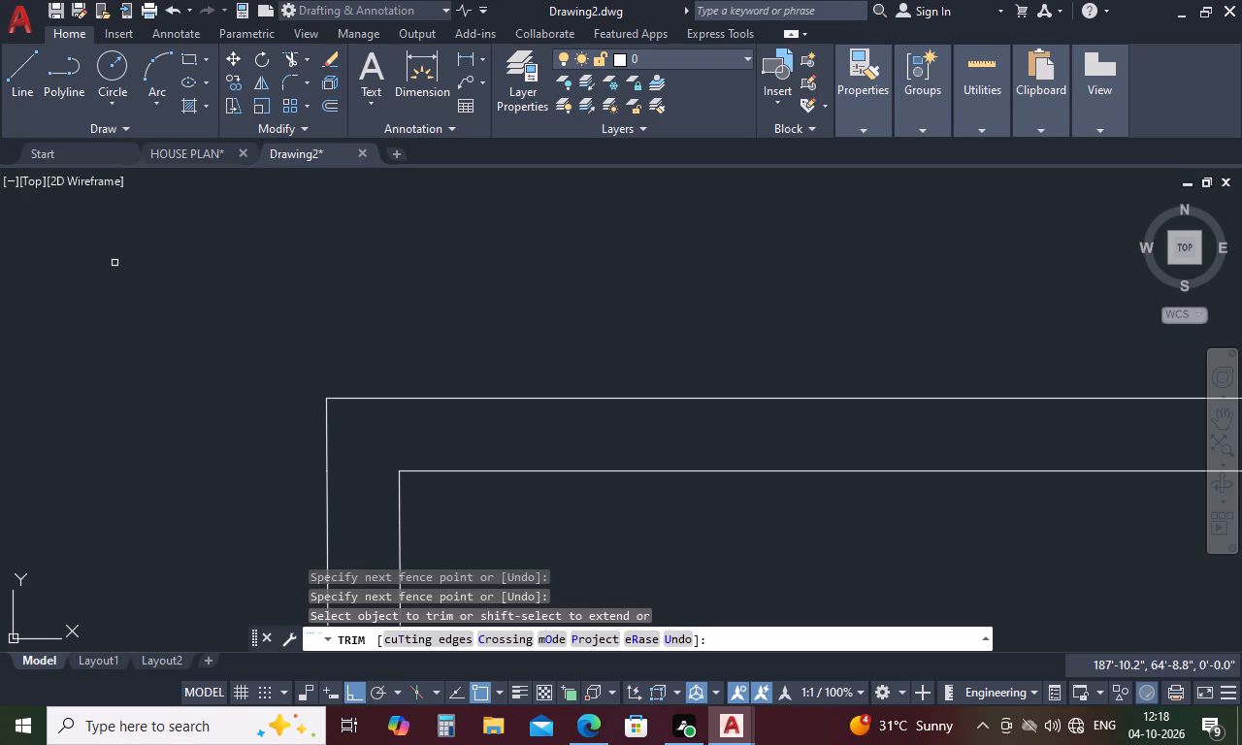
pyautogui.scroll(-3, 273, 290)
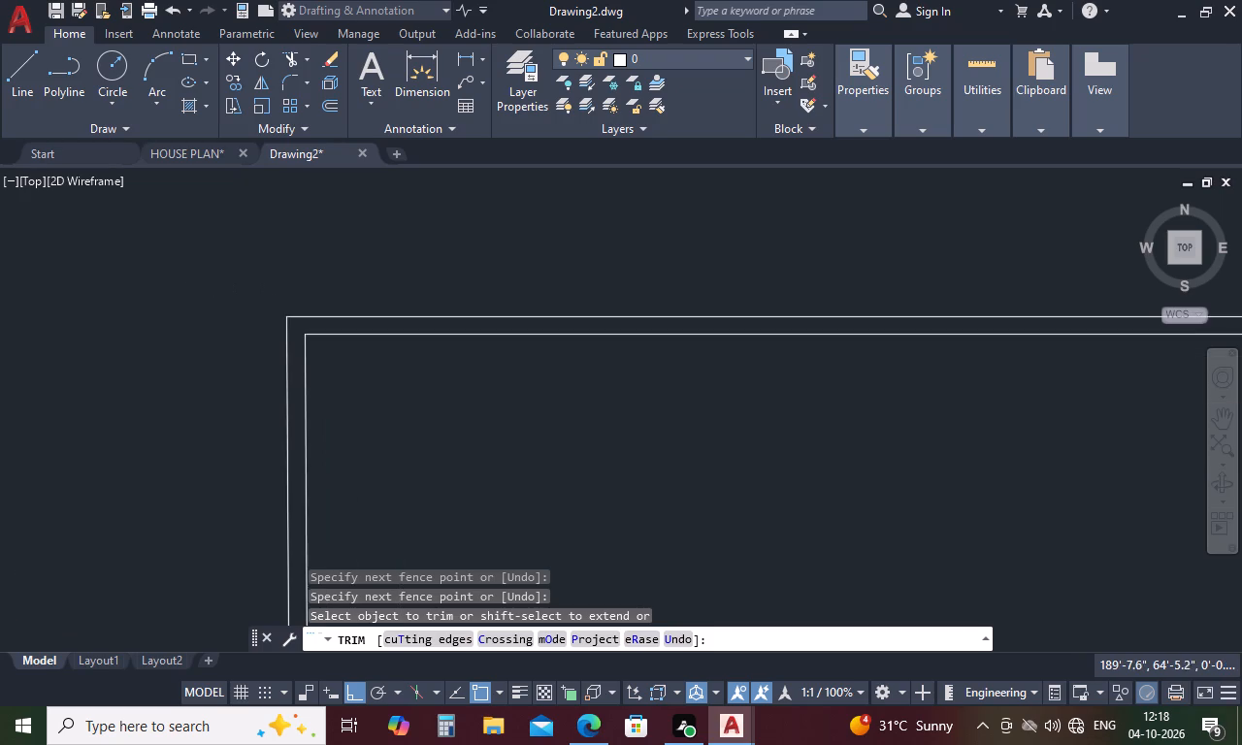
pyautogui.scroll(-3, 269, 285)
pyautogui.scroll(3, 653, 291)
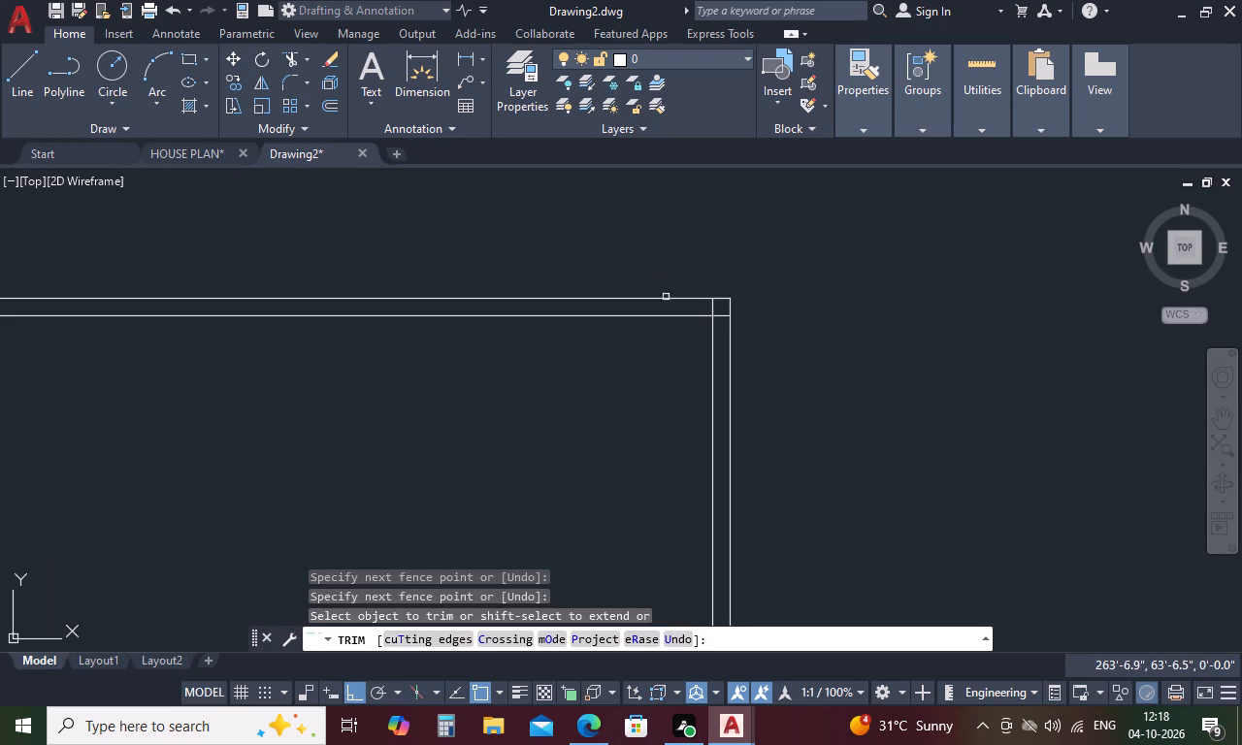
pyautogui.scroll(3, 716, 321)
pyautogui.moveTo(666, 266); pyautogui.dragTo(725, 326)
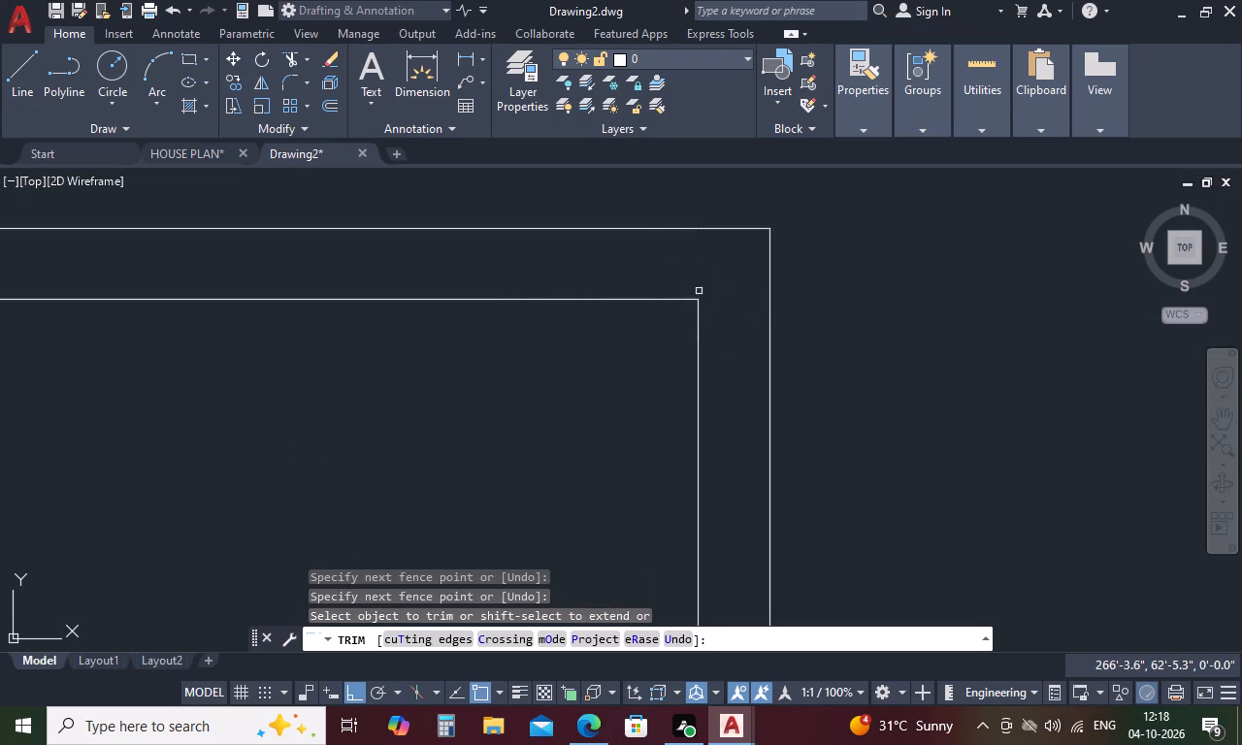
pyautogui.scroll(-9, 690, 282)
pyautogui.scroll(3, 671, 410)
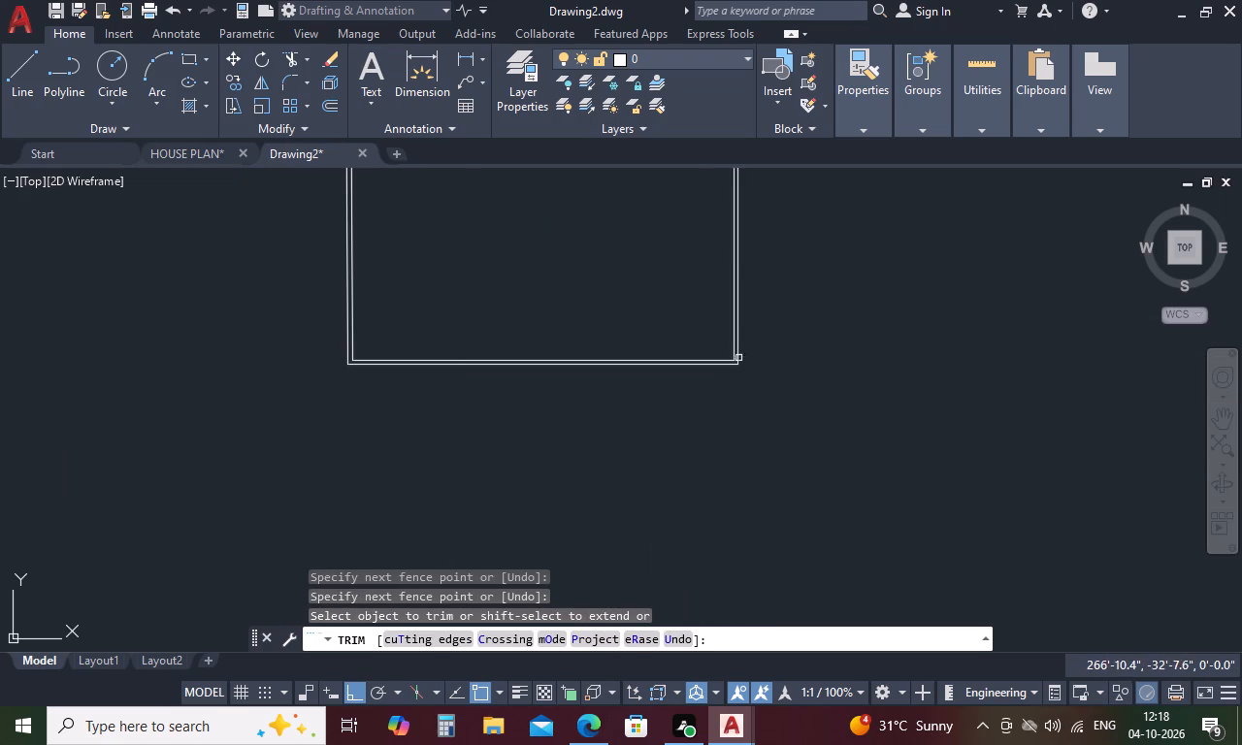
pyautogui.scroll(-2, 467, 460)
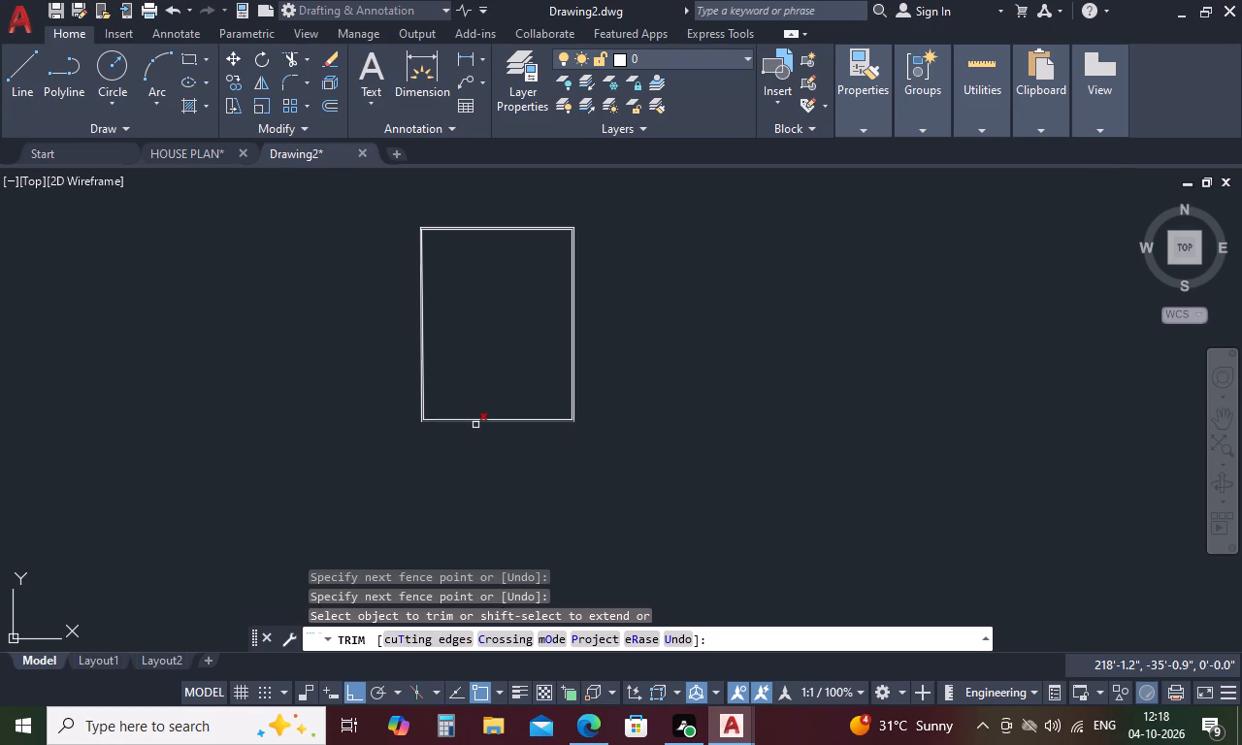
pyautogui.press('space')
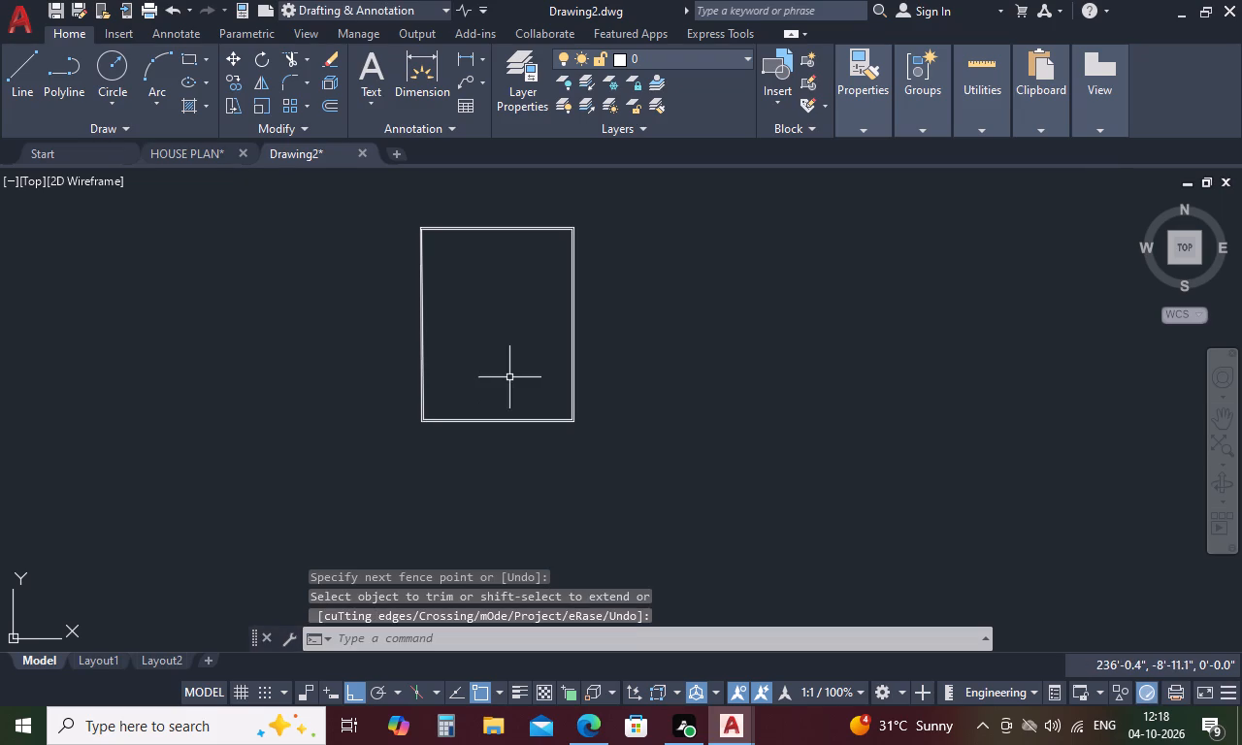
# Draw a vertical line from the midpoint of the inner top side perpendicular to the inner bottom side, about 95' long.
pyautogui.write('L')
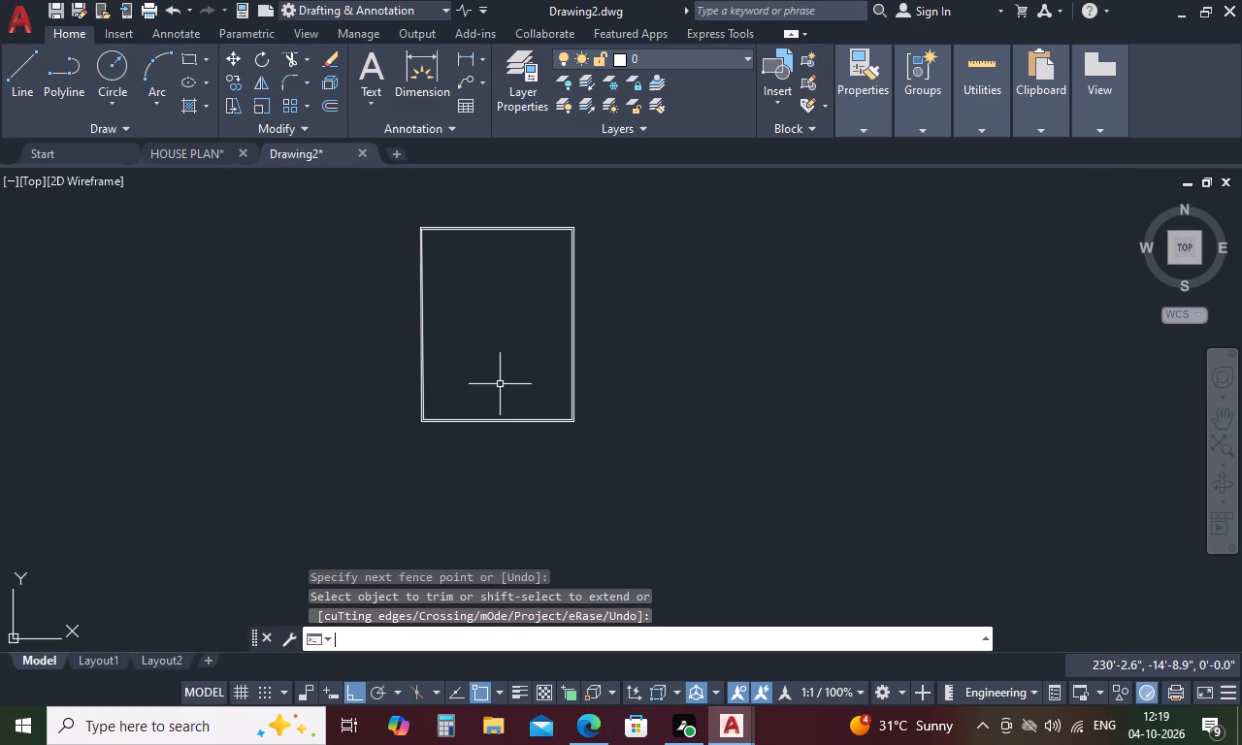
pyautogui.press('space')
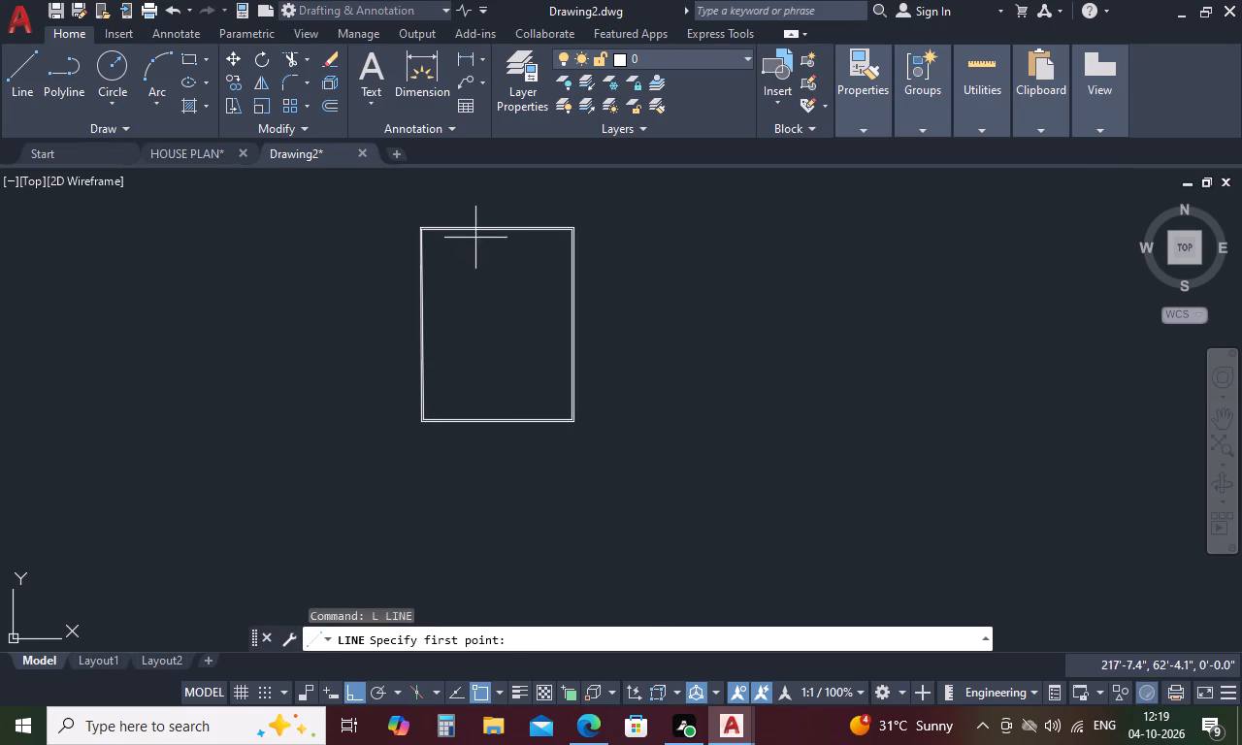
pyautogui.scroll(5, 485, 232)
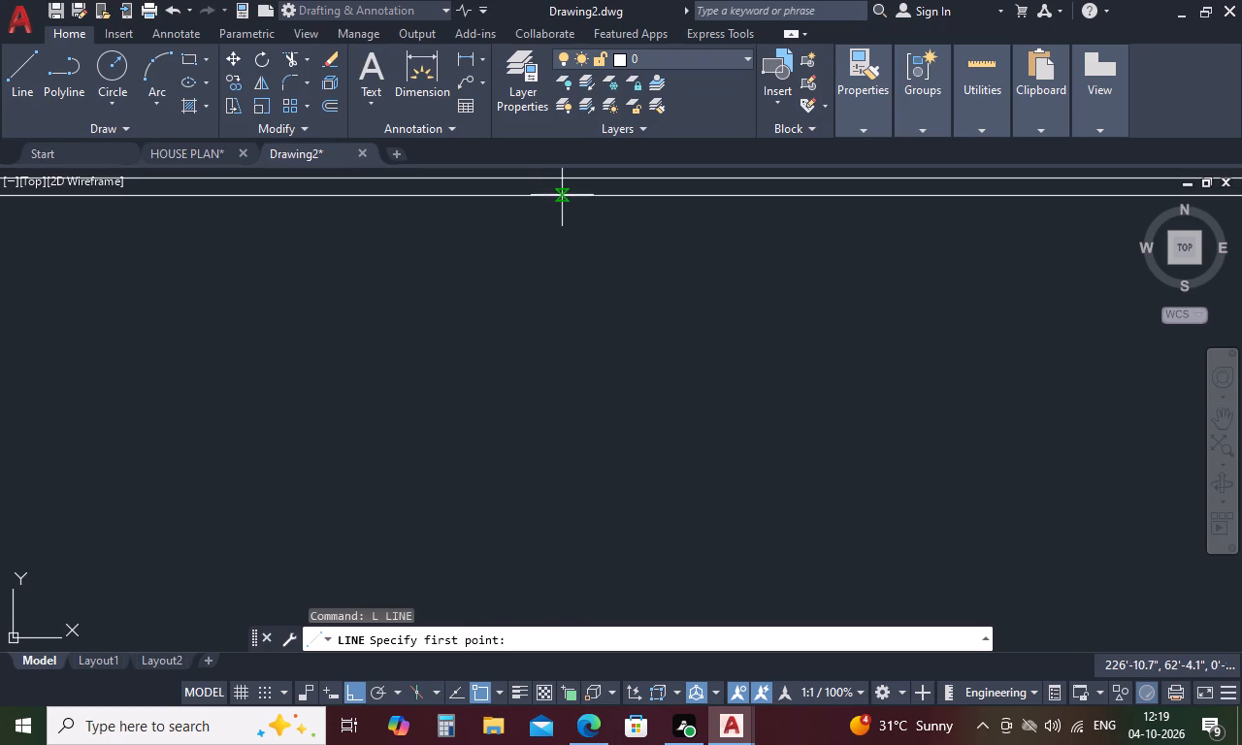
pyautogui.click(595, 196)
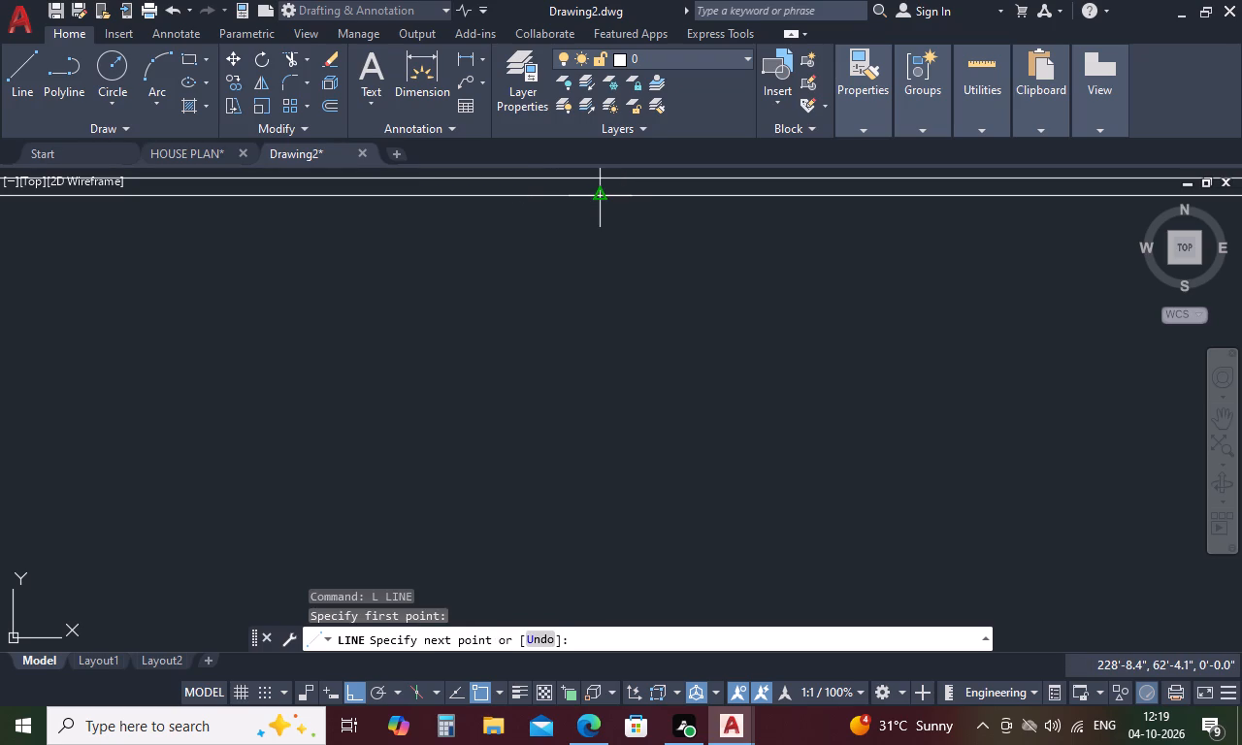
pyautogui.scroll(-7, 591, 200)
pyautogui.scroll(6, 593, 278)
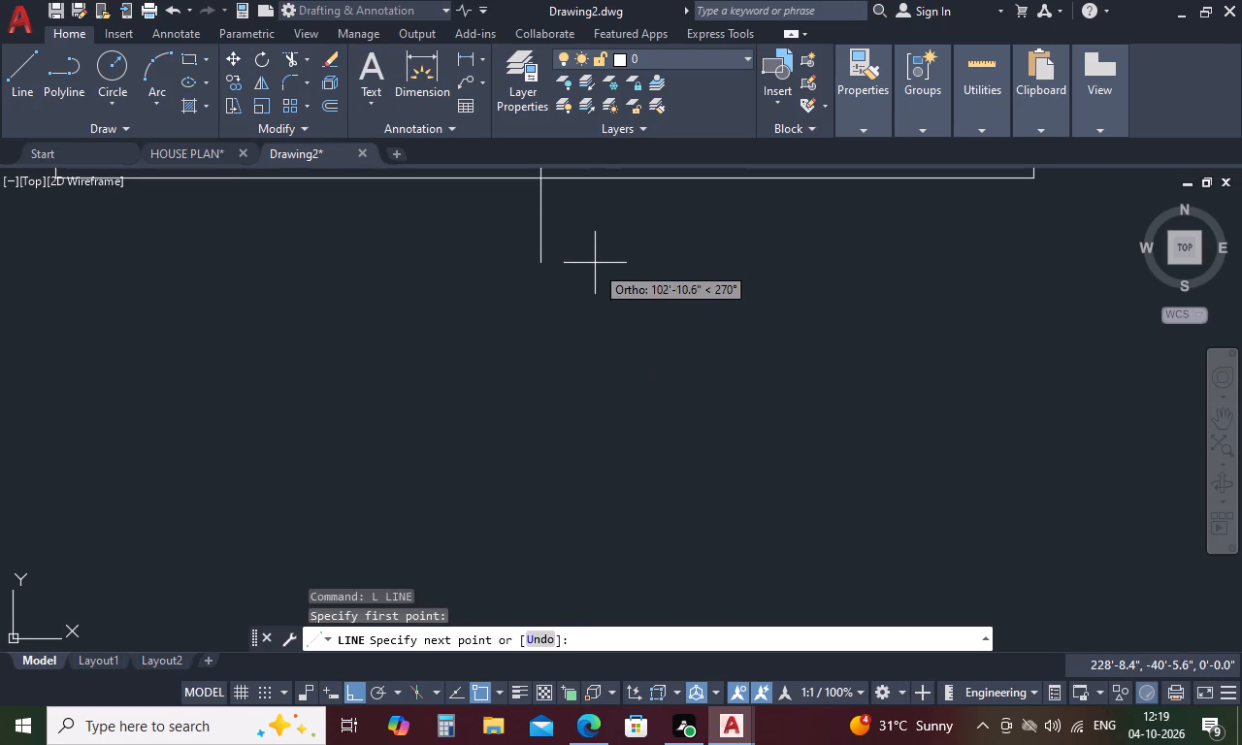
pyautogui.scroll(-2, 588, 273)
pyautogui.scroll(2, 573, 226)
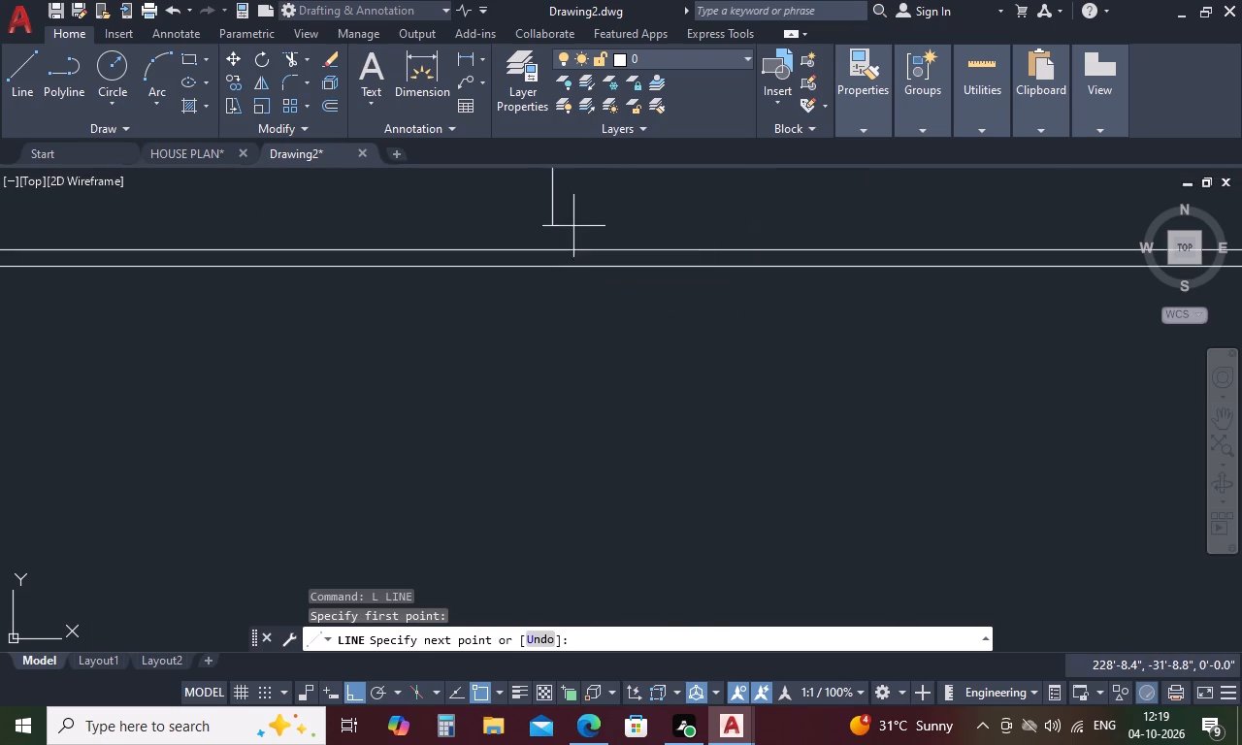
pyautogui.scroll(3, 573, 226)
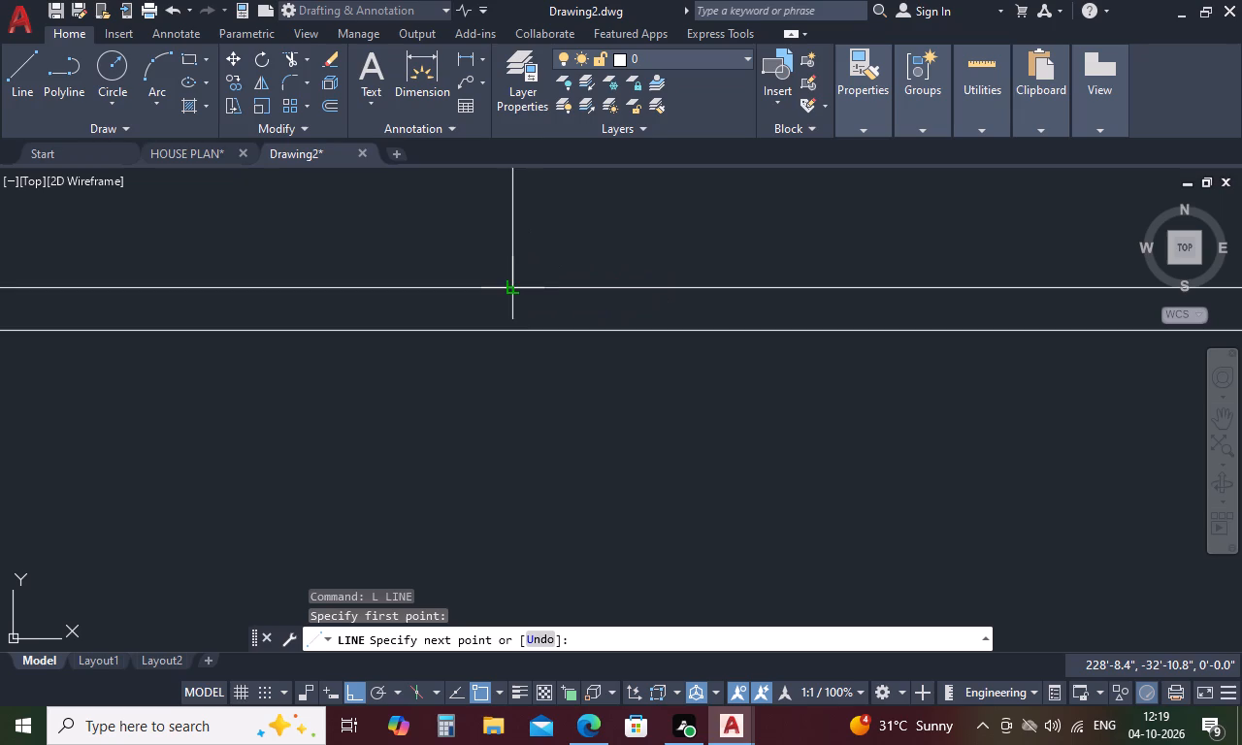
pyautogui.click(528, 289)
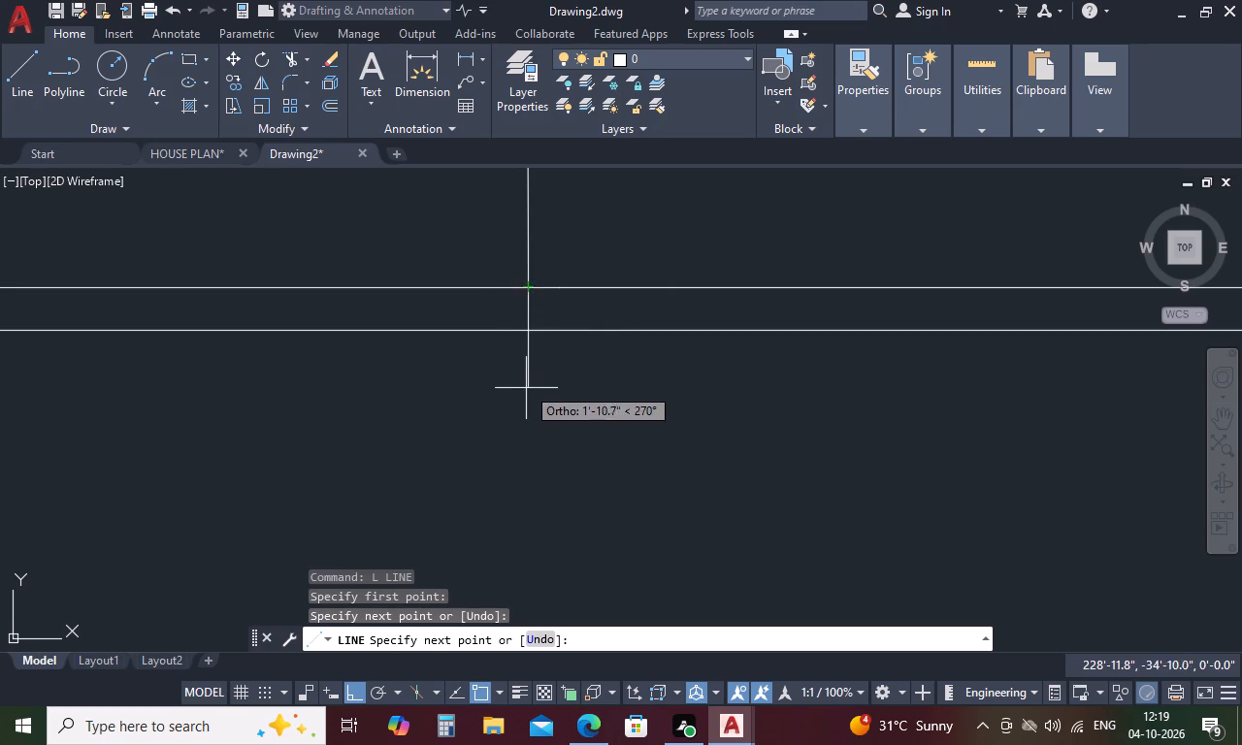
pyautogui.scroll(-9, 526, 396)
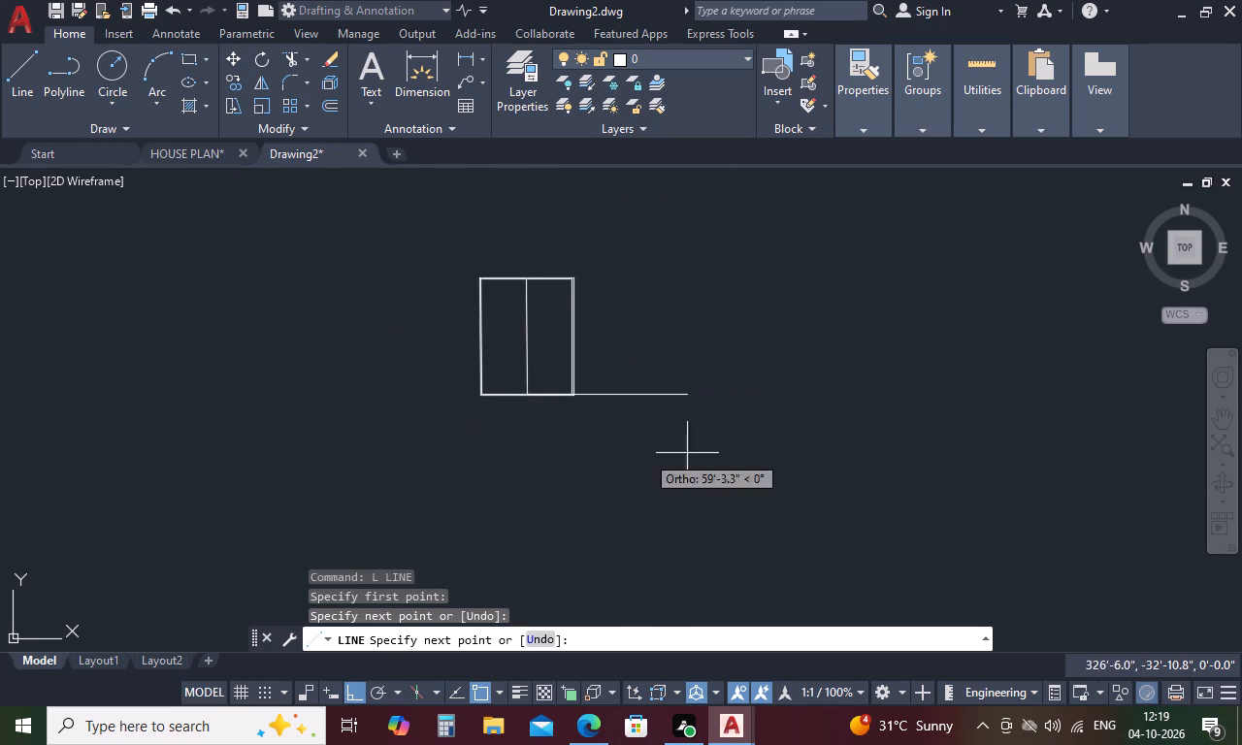
pyautogui.press('space')
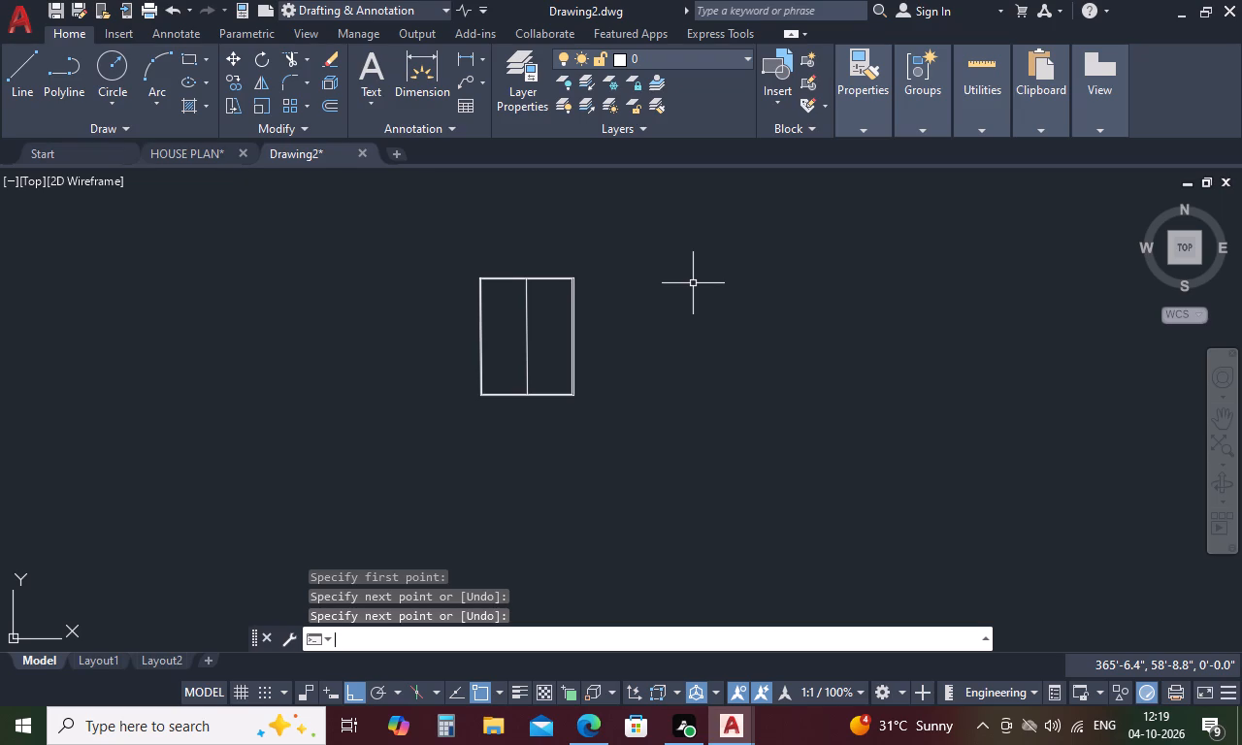
pyautogui.press('Escape')
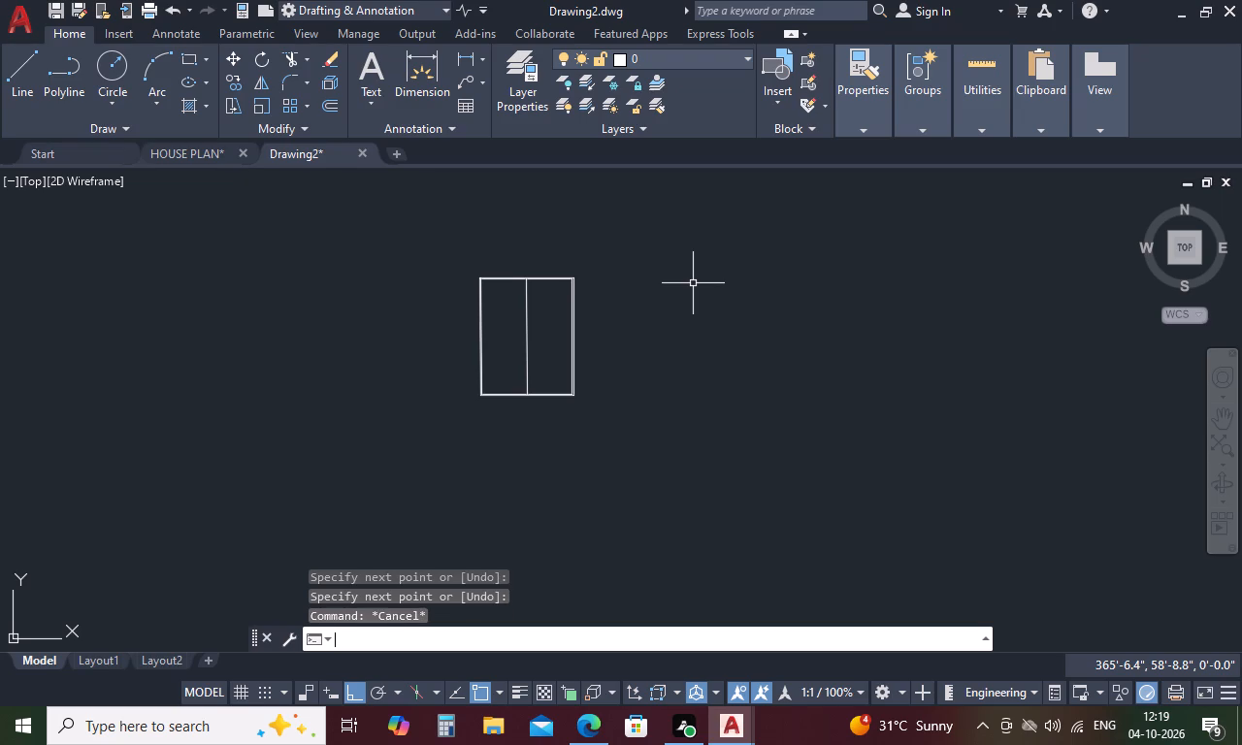
# Offset the vertical centre line by 5" to both sides.
pyautogui.write('O 5')
pyautogui.press('space')
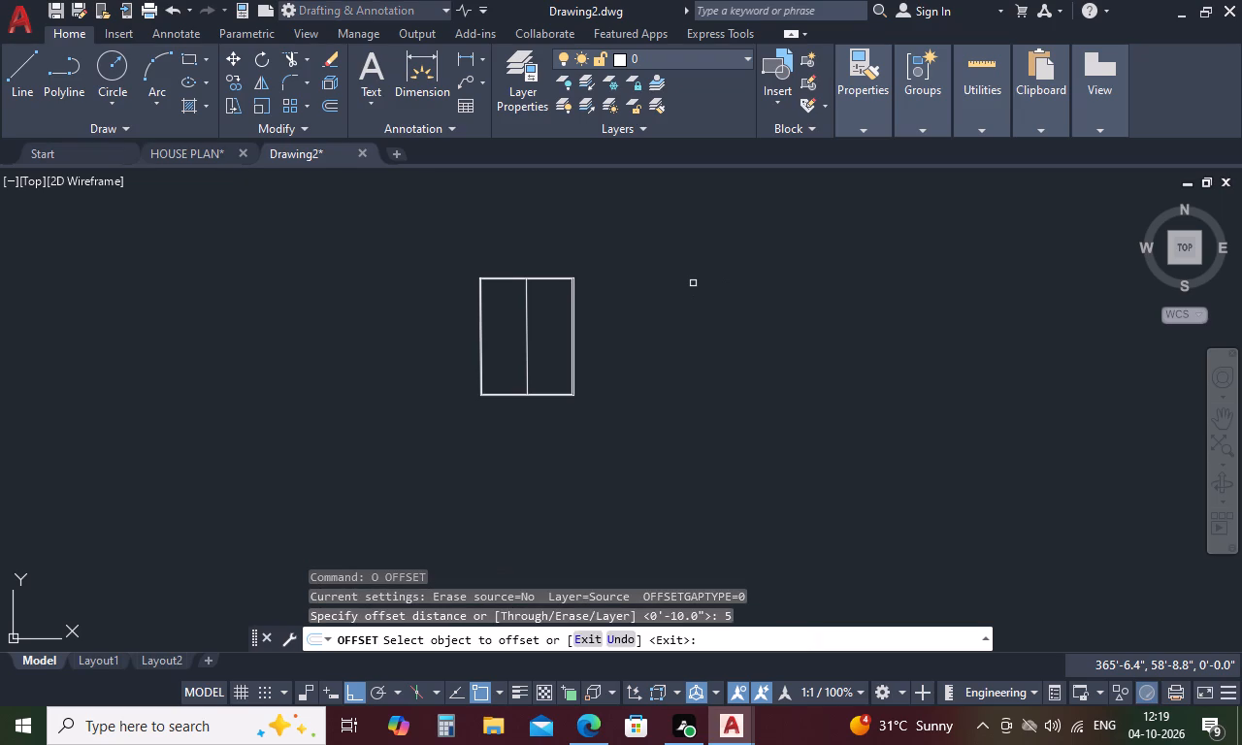
pyautogui.click(527, 367)
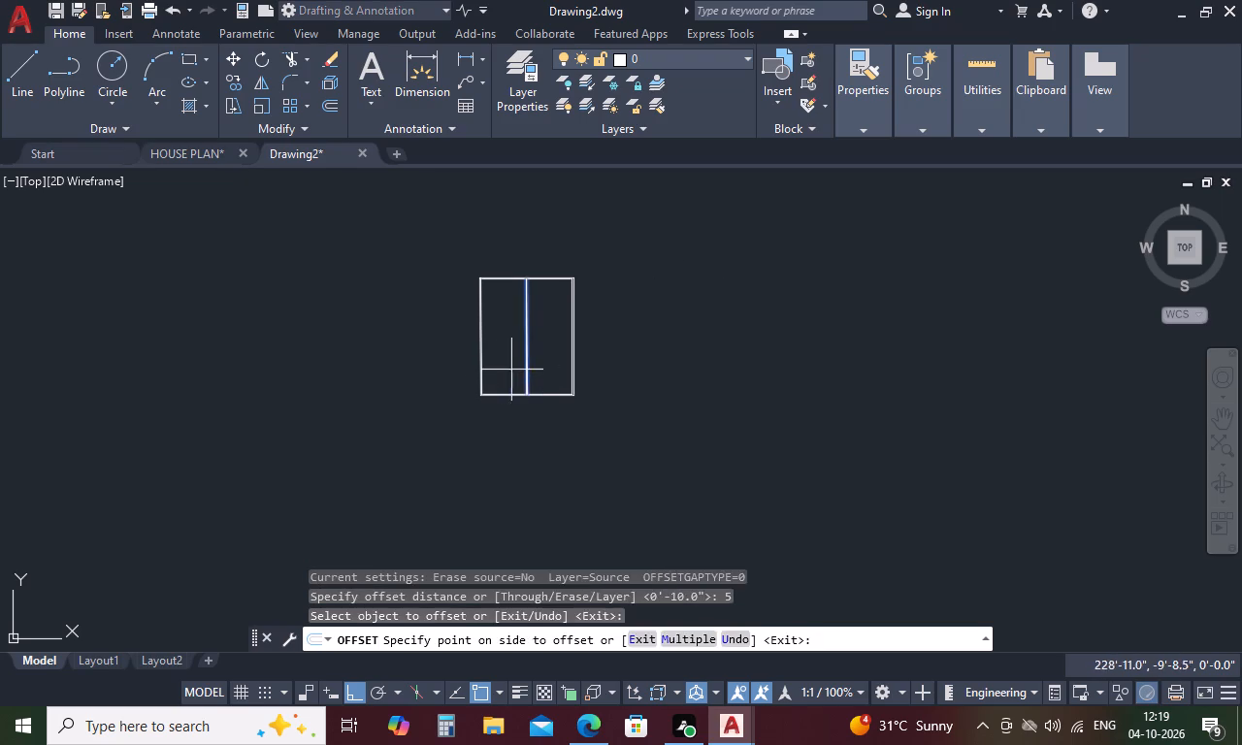
pyautogui.click(500, 372)
pyautogui.scroll(9, 518, 364)
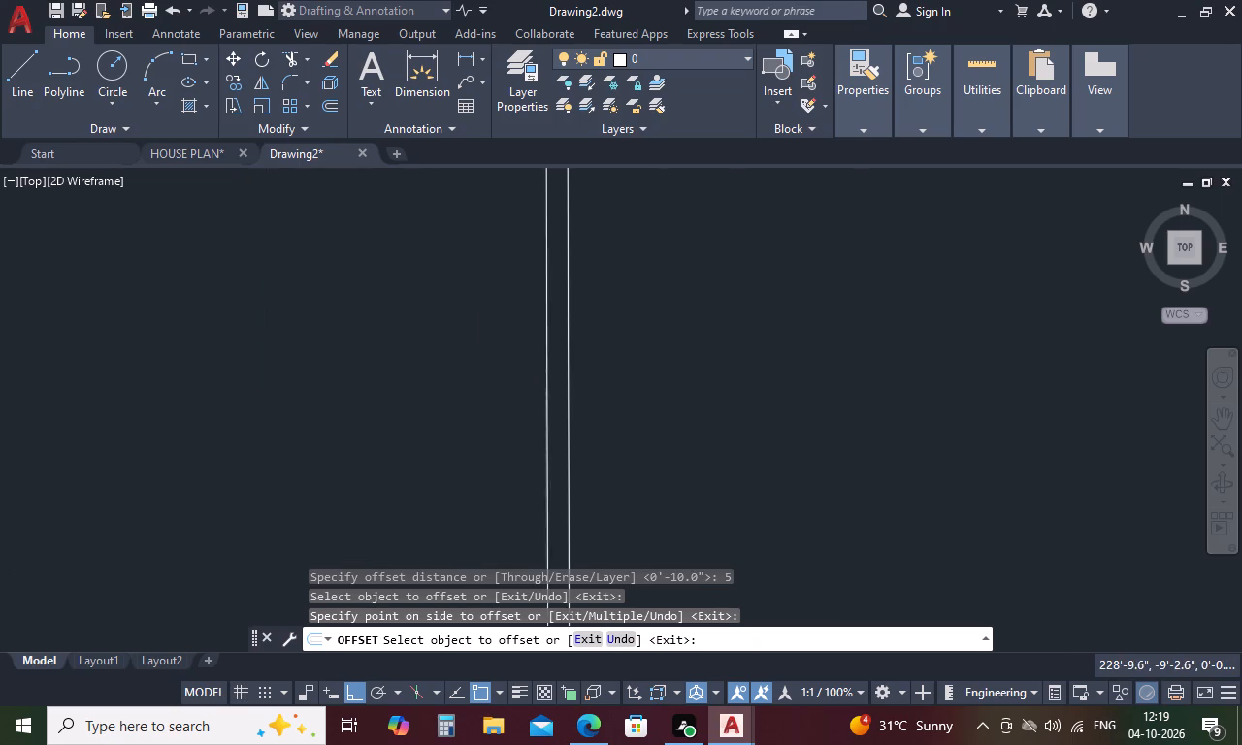
pyautogui.click(569, 363)
pyautogui.click(642, 349)
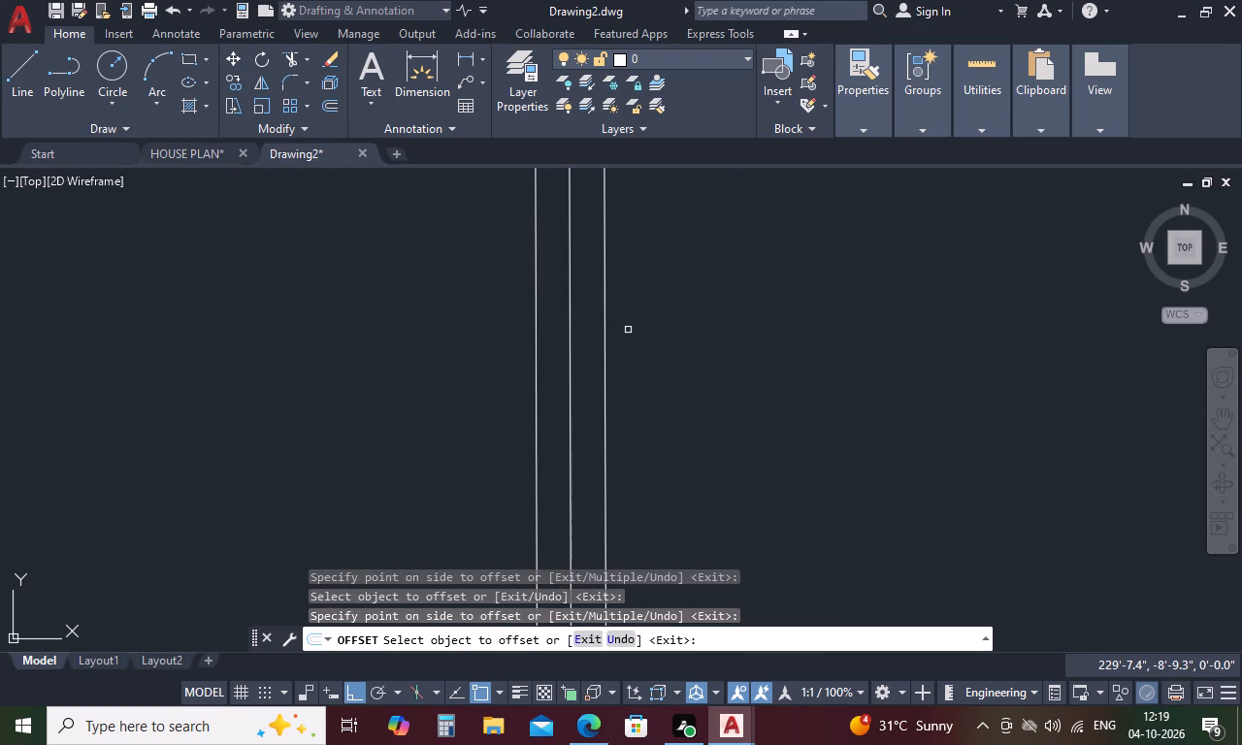
pyautogui.press('space')
pyautogui.write('N')
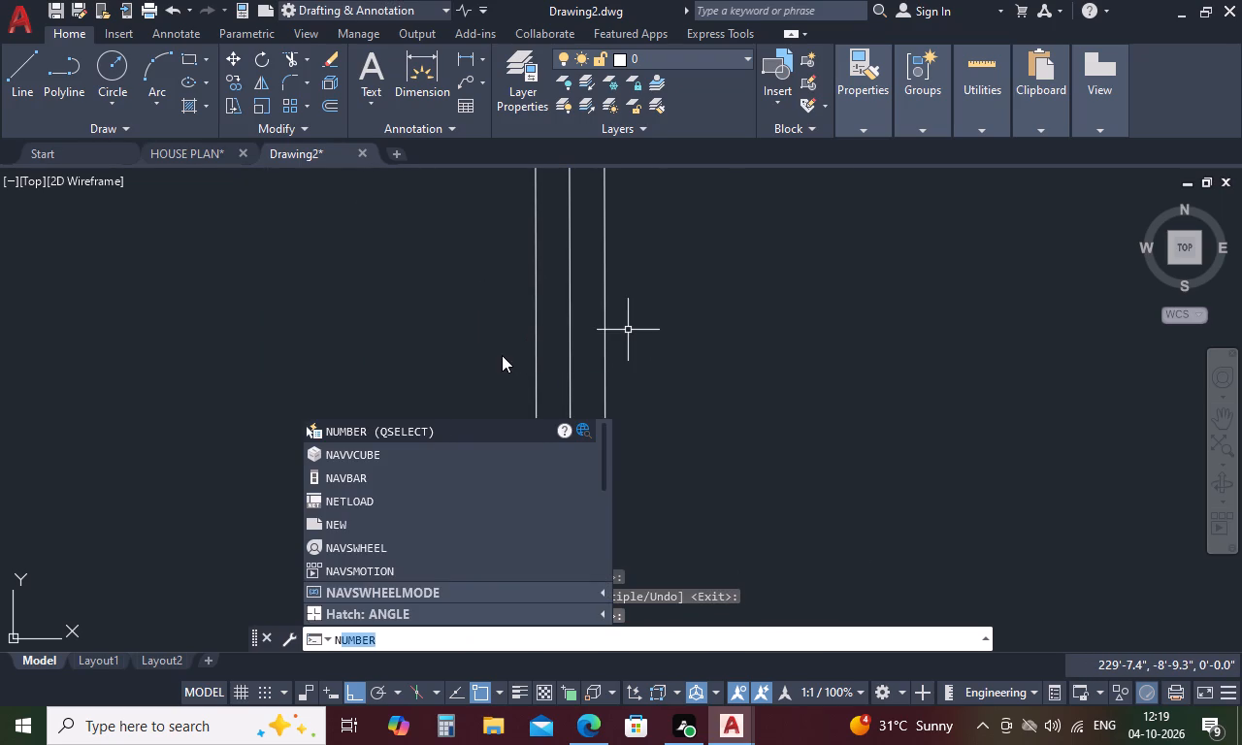
pyautogui.press('Escape')
pyautogui.press('Escape')
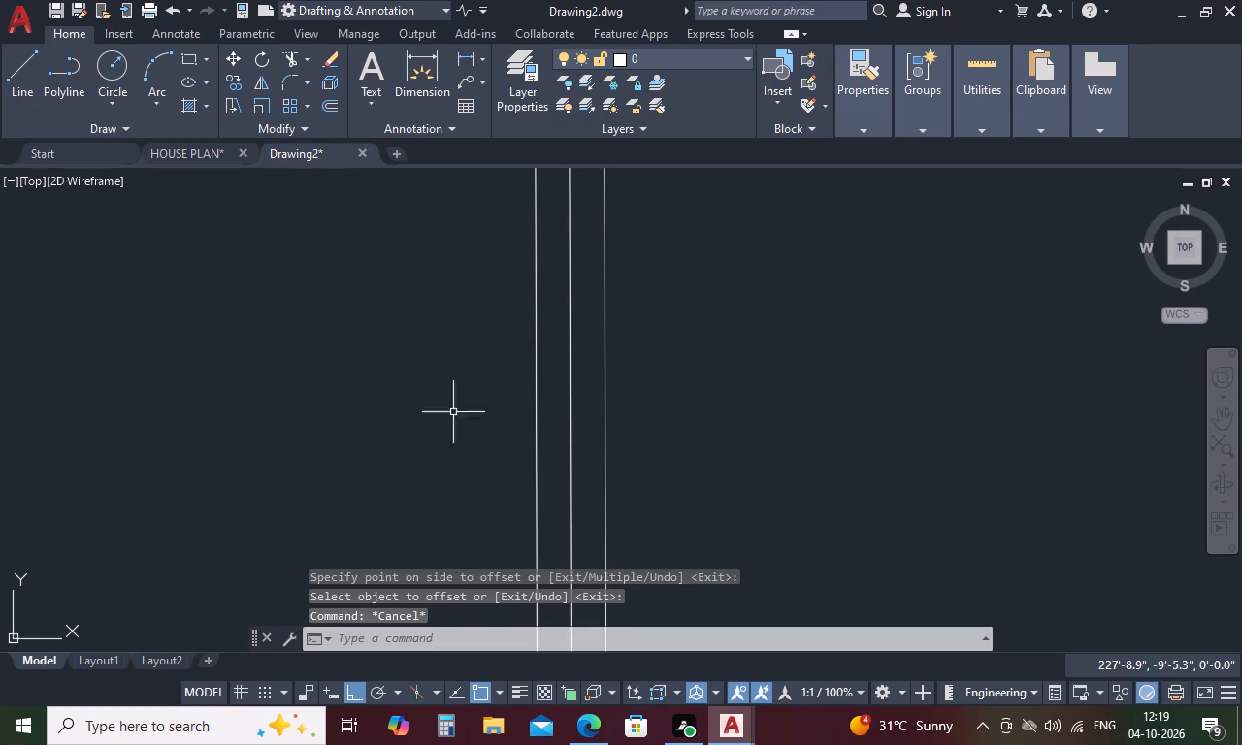
# Erase the original centre line between its two offset copies.
pyautogui.click(569, 383)
pyautogui.press('Delete')
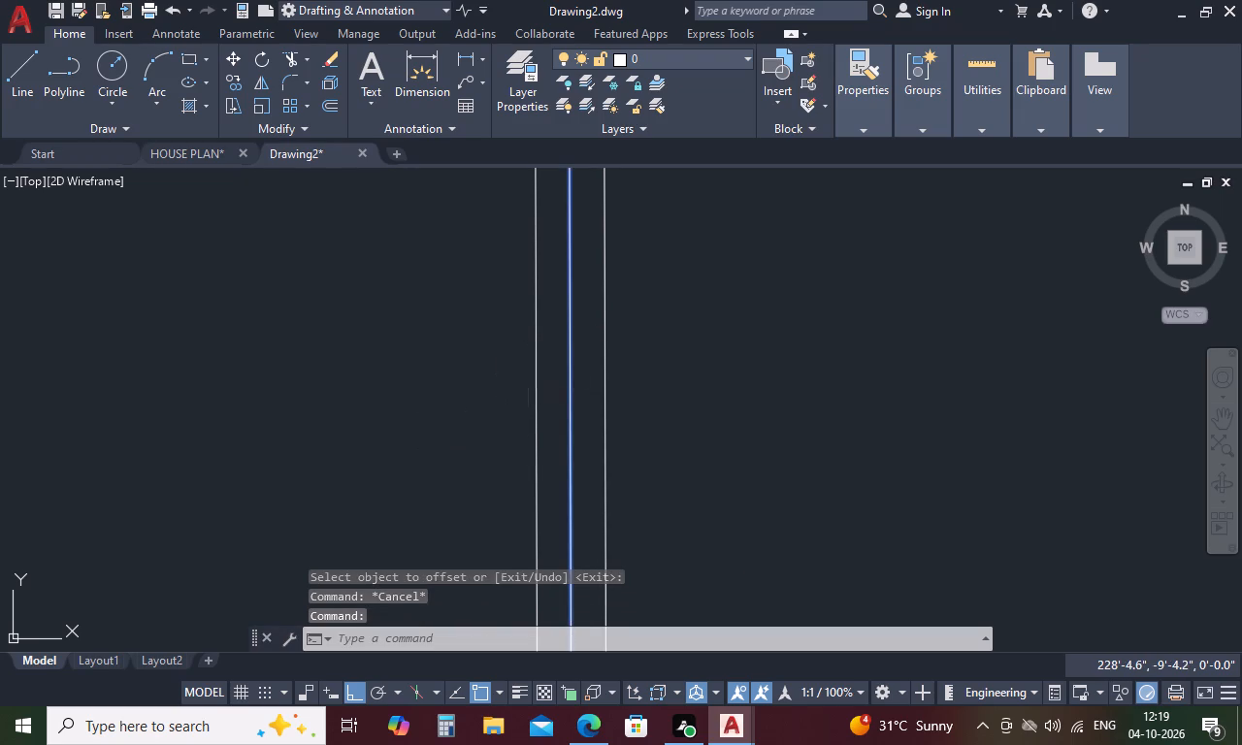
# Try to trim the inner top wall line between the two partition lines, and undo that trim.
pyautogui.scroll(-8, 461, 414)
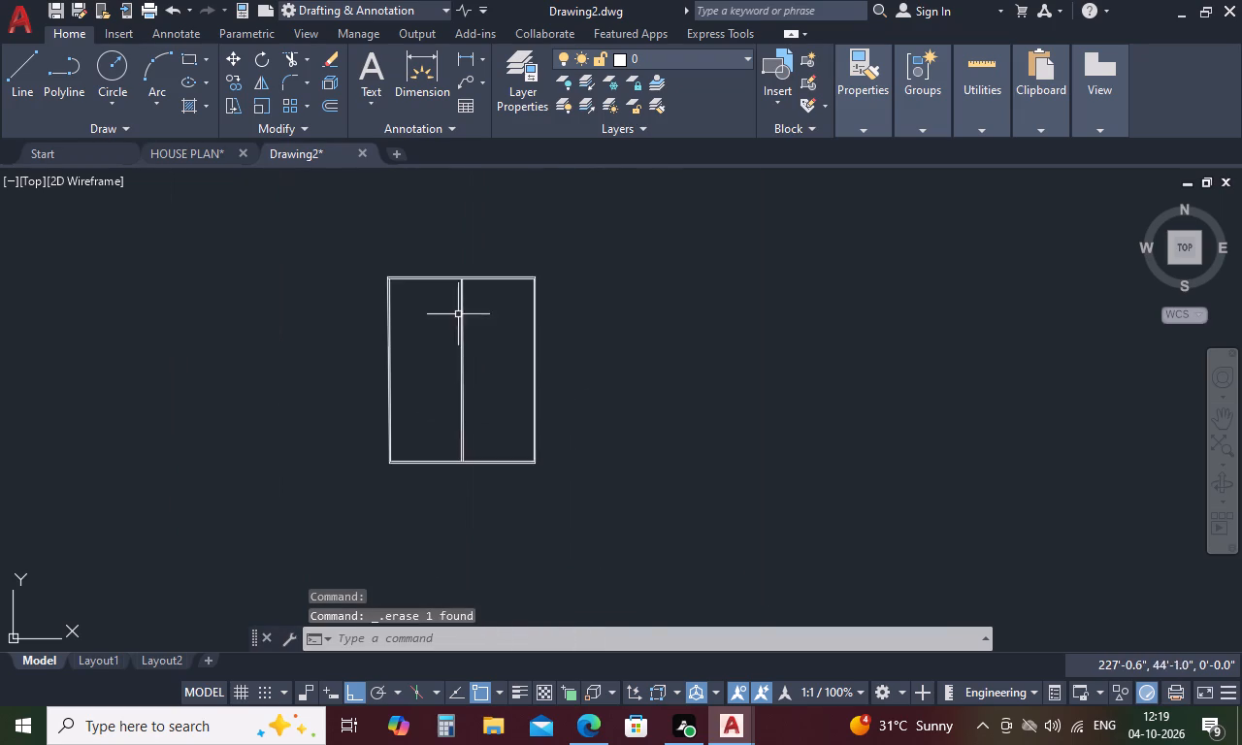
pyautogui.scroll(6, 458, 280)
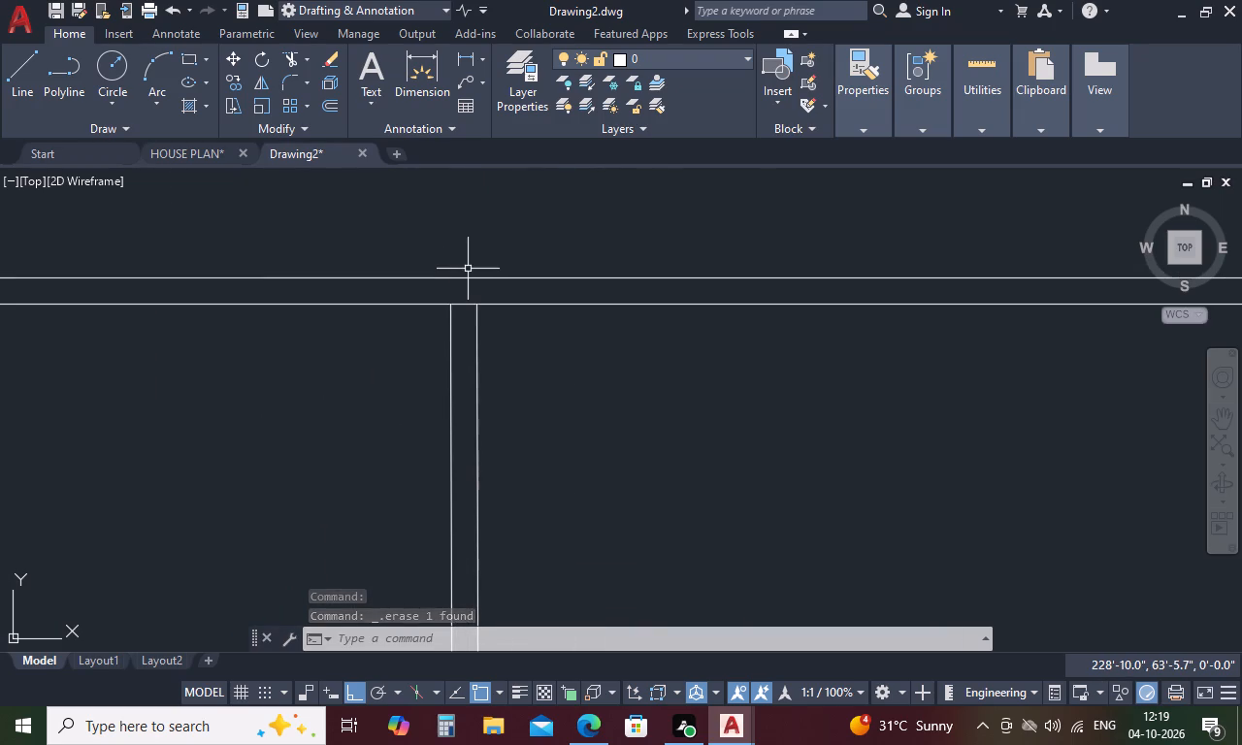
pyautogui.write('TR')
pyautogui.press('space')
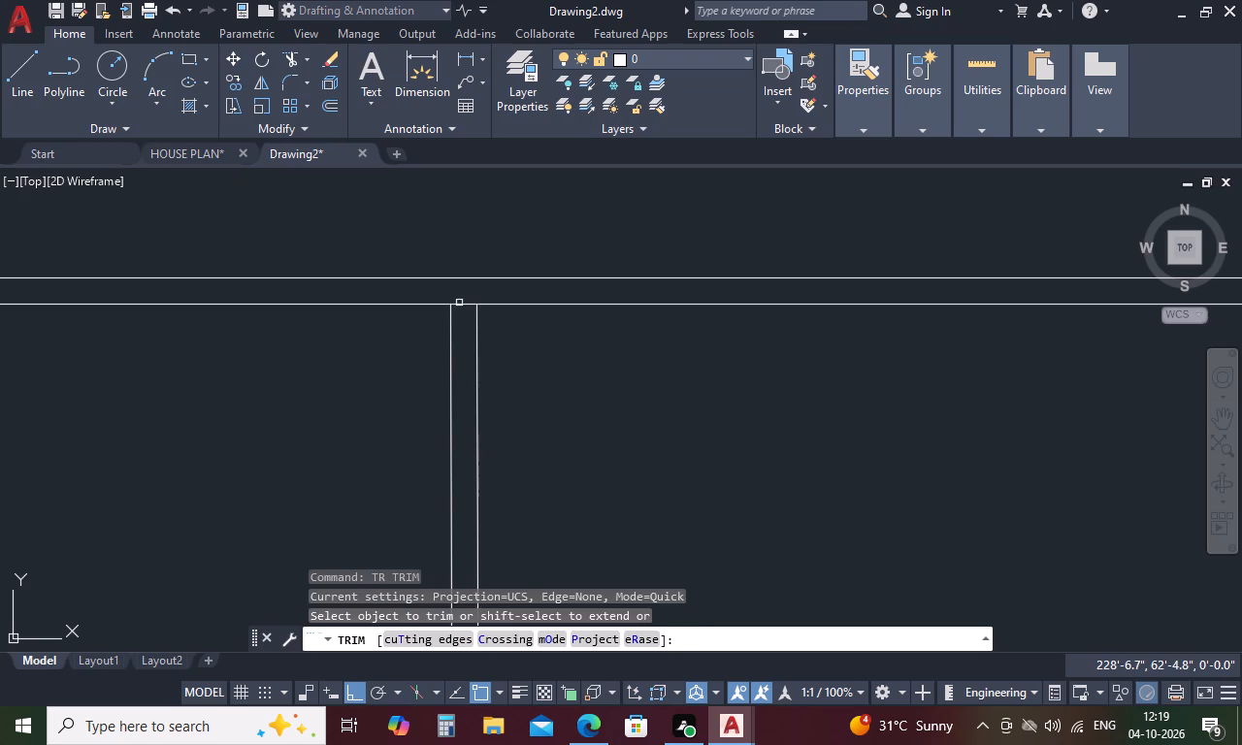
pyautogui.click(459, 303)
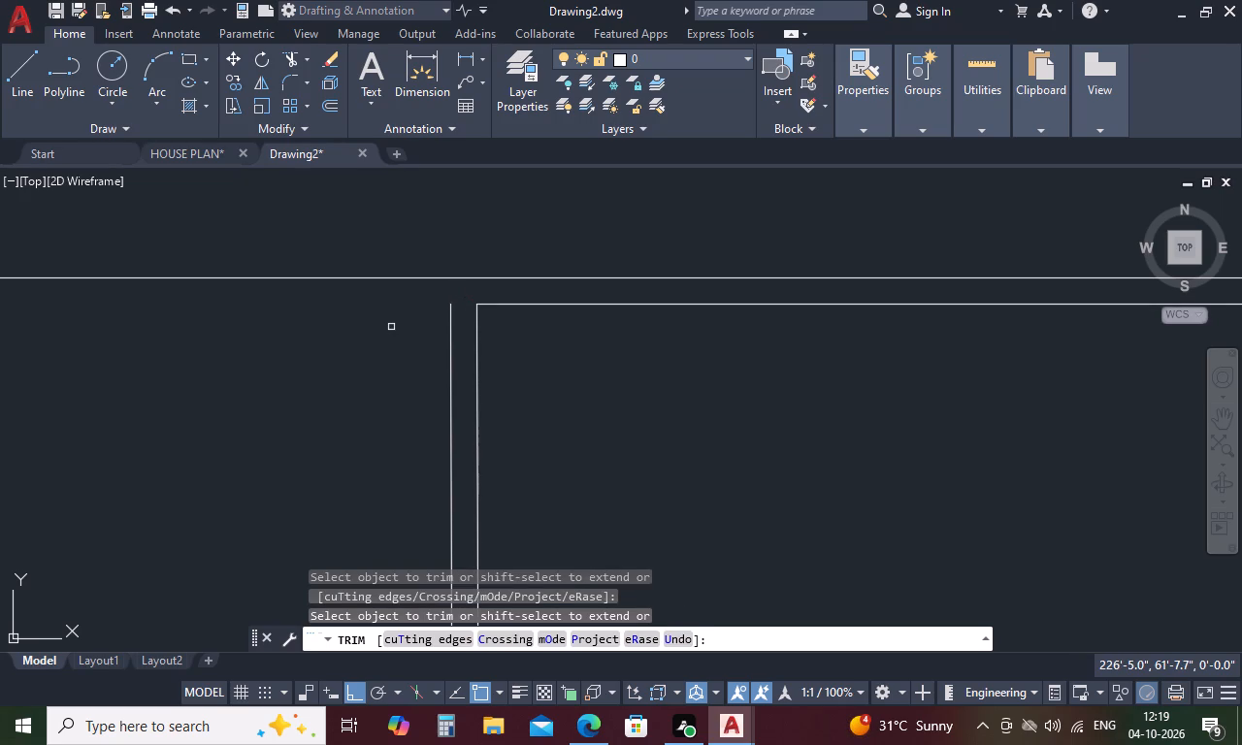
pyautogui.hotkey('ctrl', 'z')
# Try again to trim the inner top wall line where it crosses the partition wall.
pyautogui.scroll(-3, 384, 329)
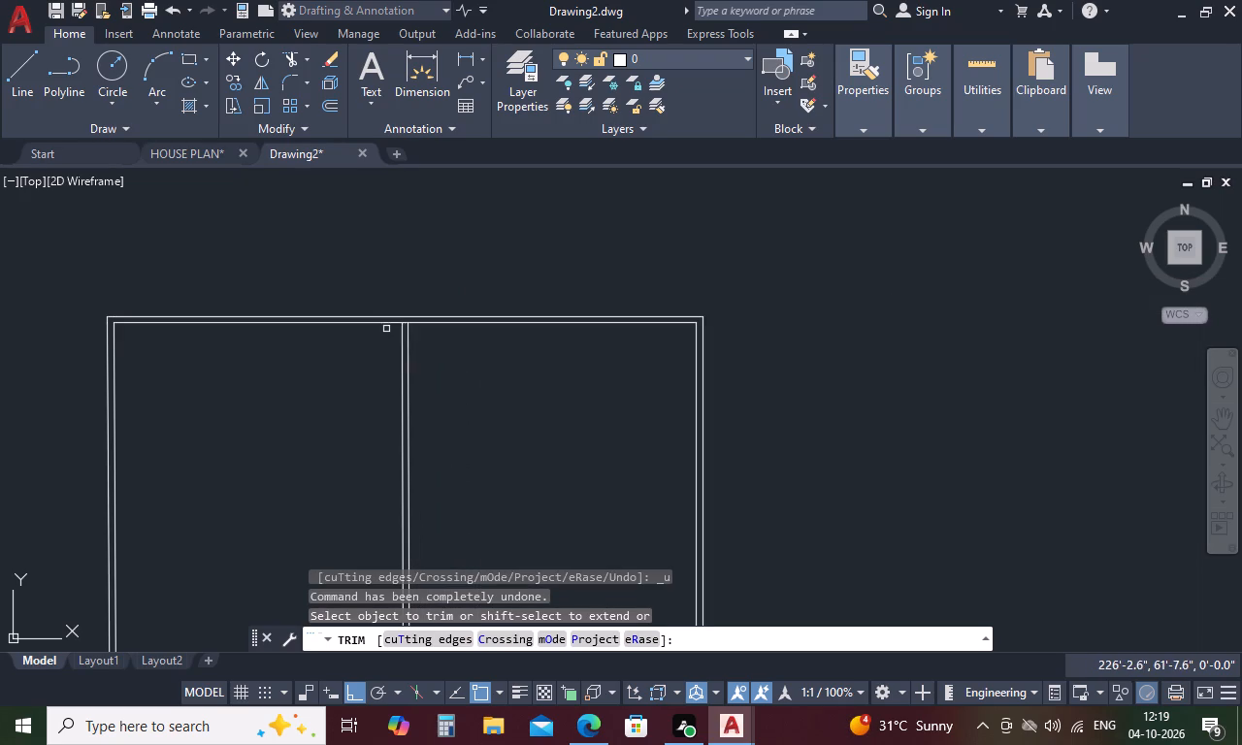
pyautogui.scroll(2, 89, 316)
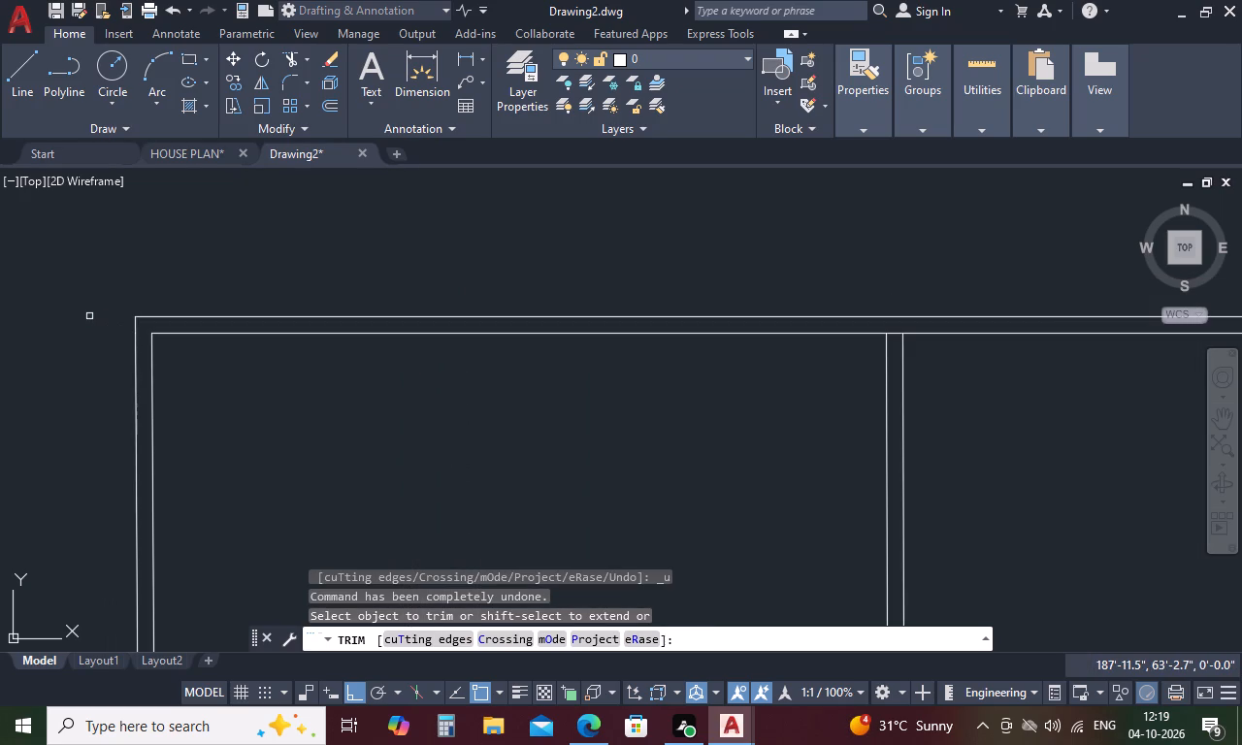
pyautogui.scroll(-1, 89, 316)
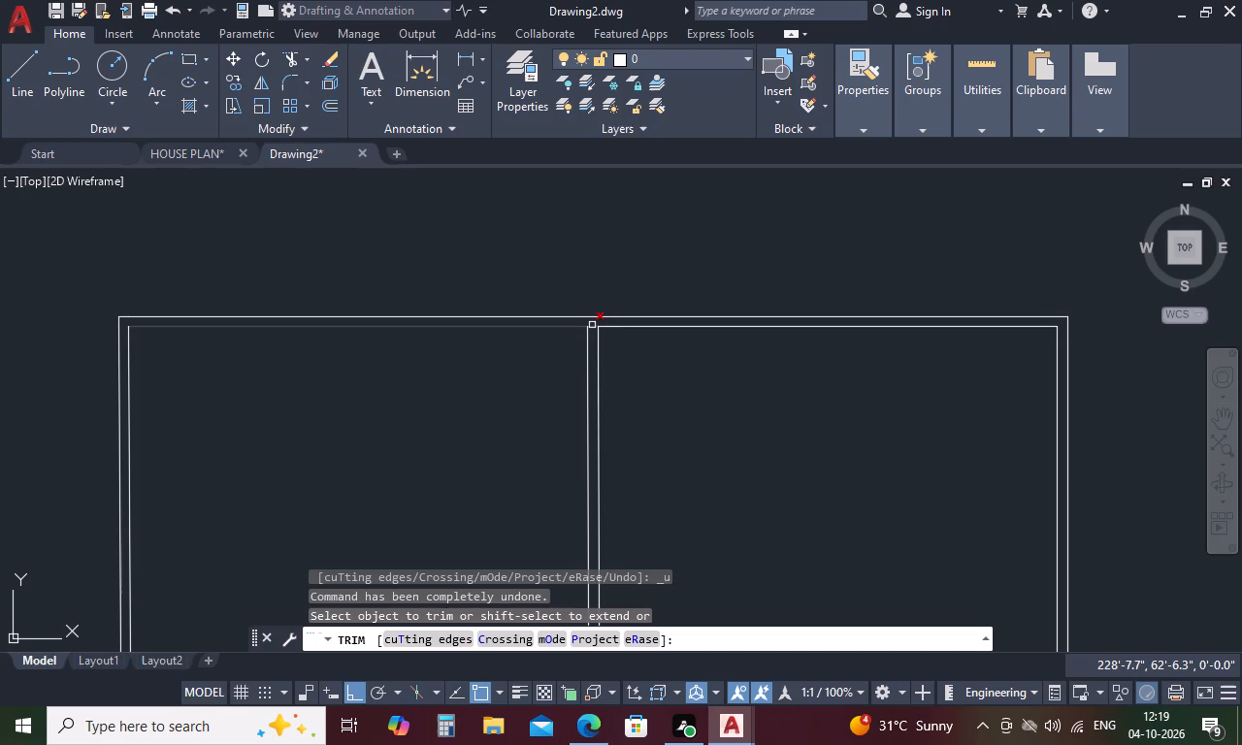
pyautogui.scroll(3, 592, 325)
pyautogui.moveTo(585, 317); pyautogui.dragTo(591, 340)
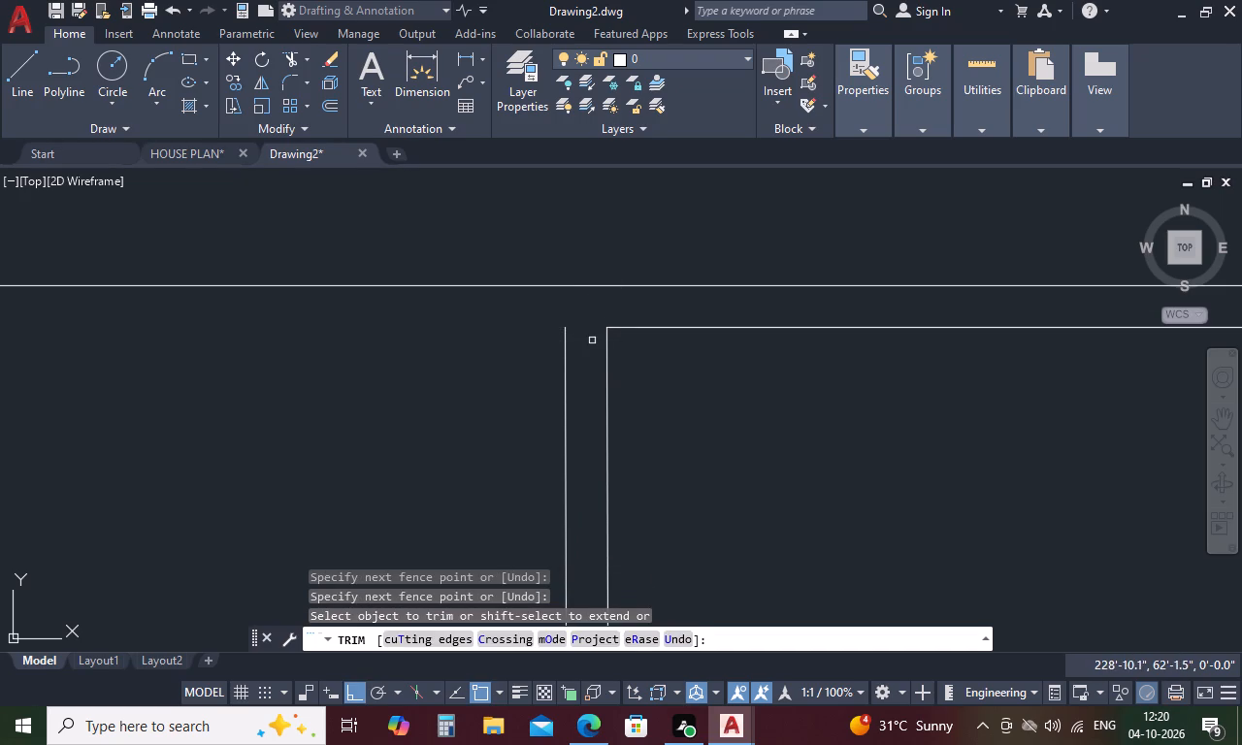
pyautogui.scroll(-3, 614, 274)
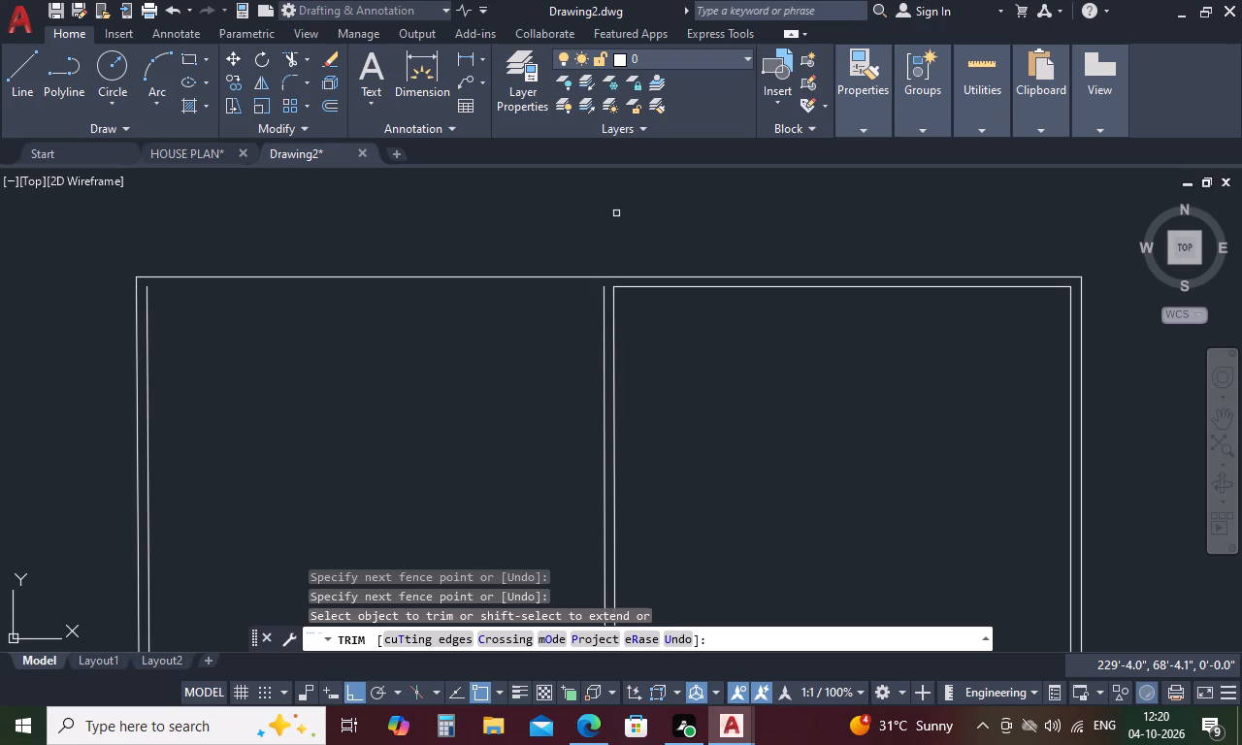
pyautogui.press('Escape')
# Extend the inner top line back to the inner left wall line and the left partition line up to the inner top line.
pyautogui.write('EX')
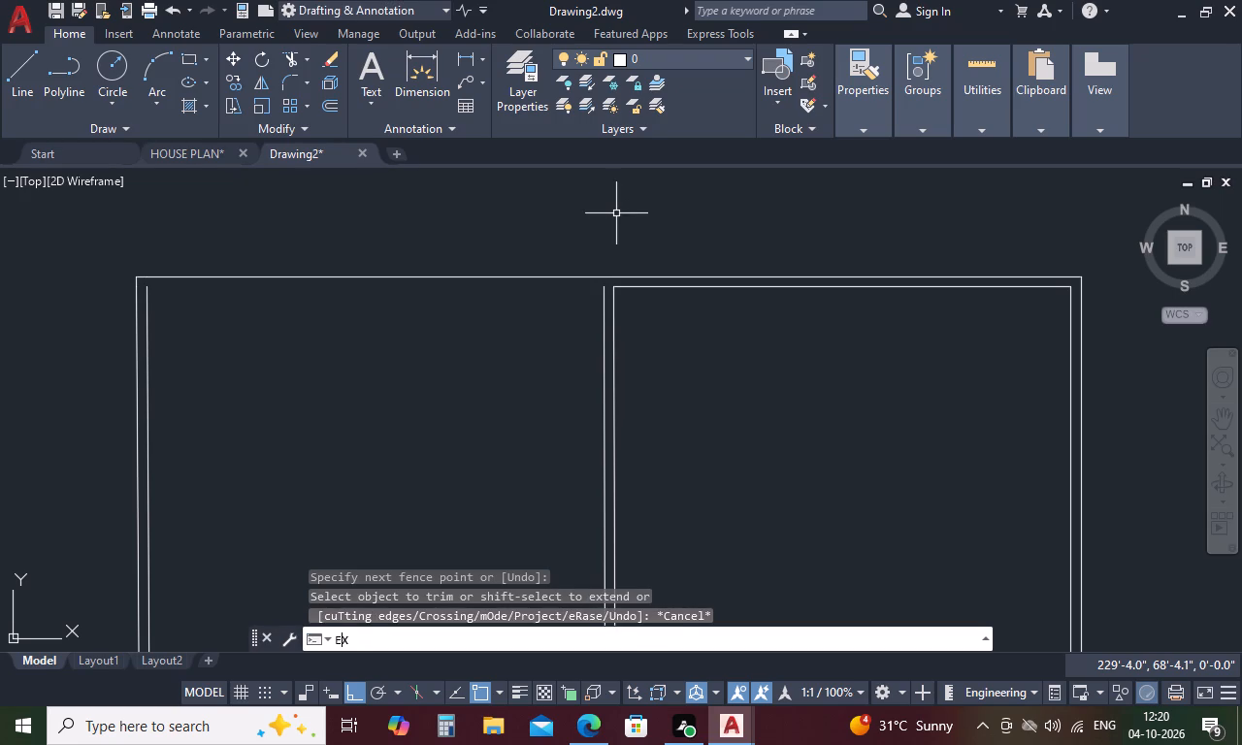
pyautogui.press('space')
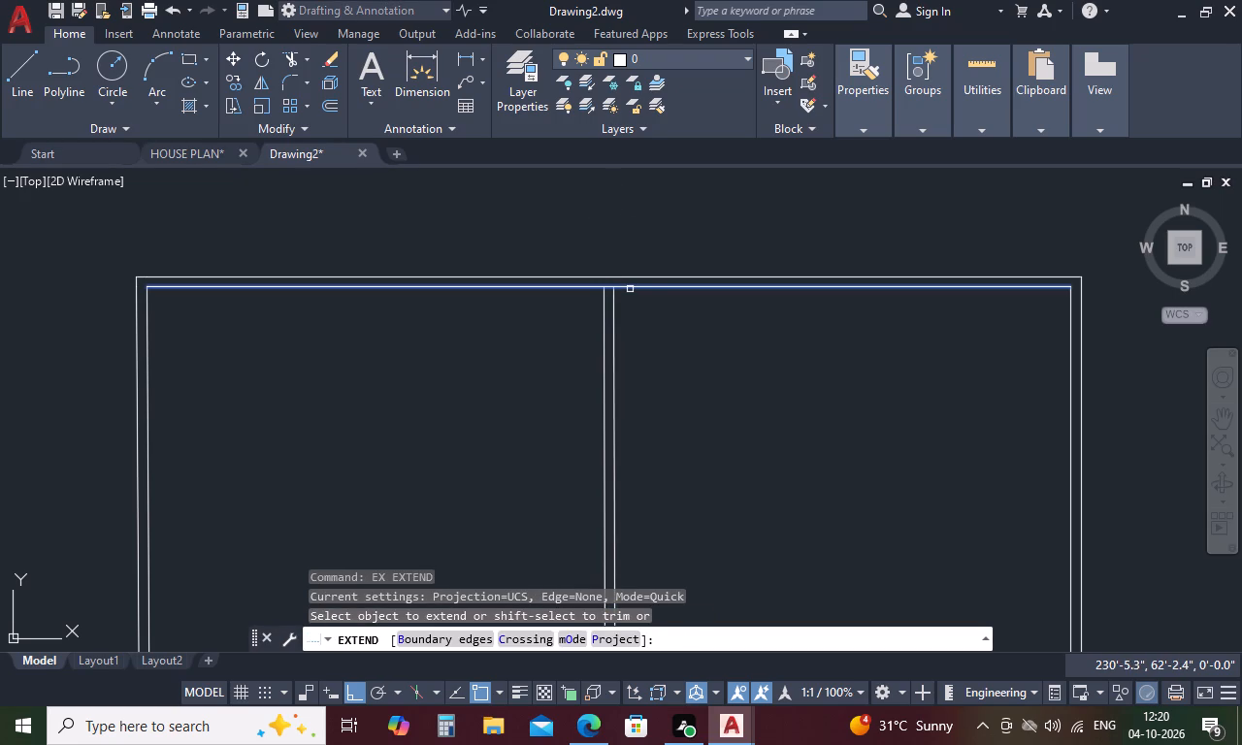
pyautogui.click(630, 289)
pyautogui.click(605, 316)
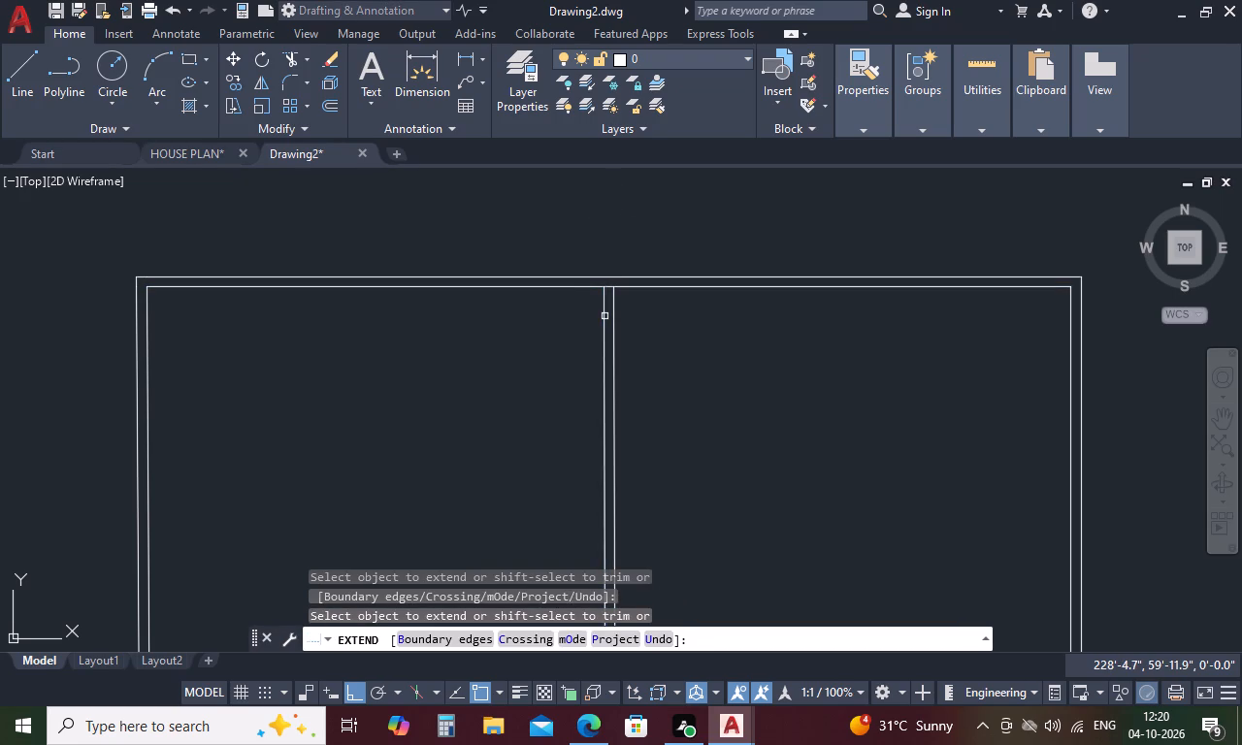
pyautogui.press('Escape')
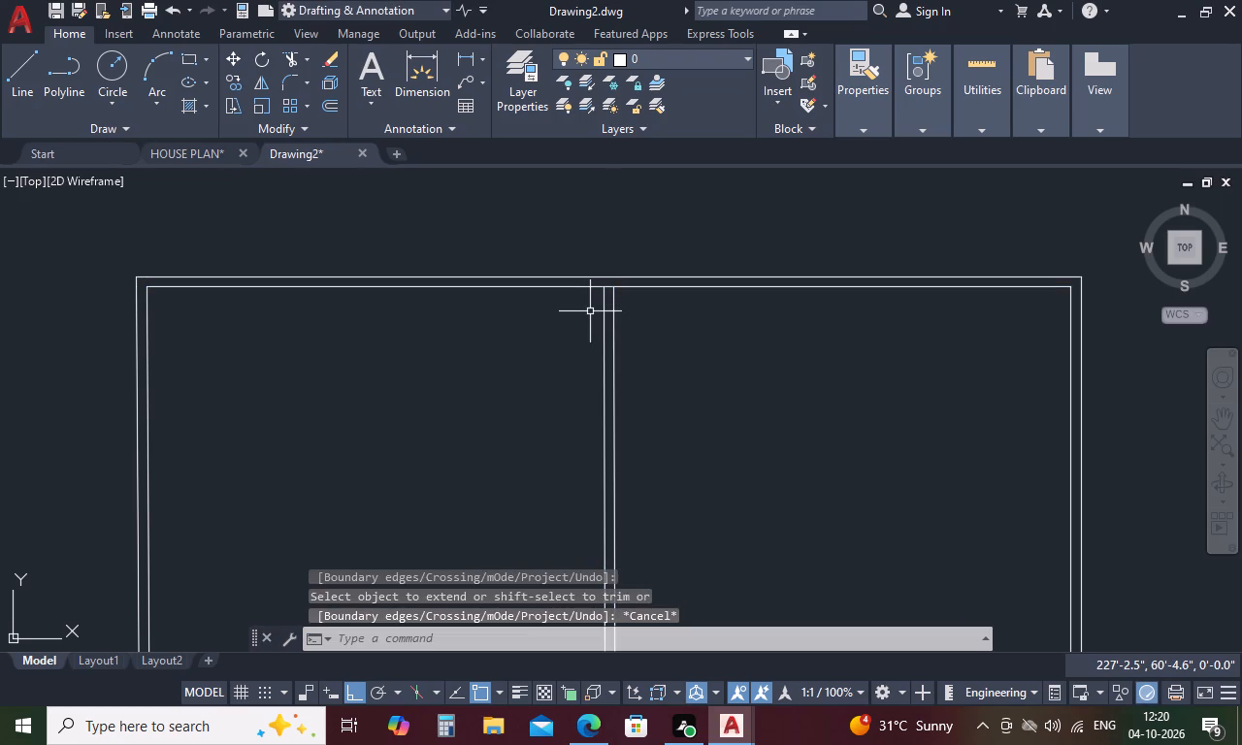
# Trim the inner top wall line between the two partition lines to open the top junction.
pyautogui.write('TR')
pyautogui.press('space')
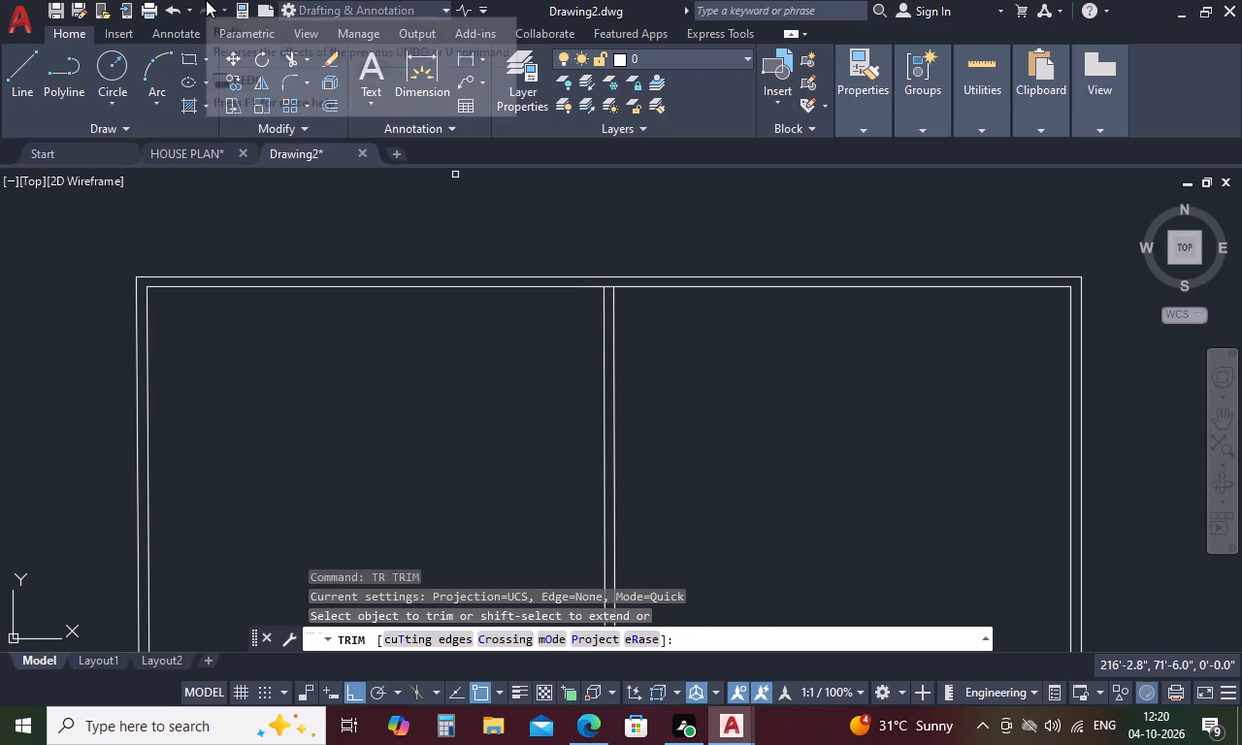
pyautogui.scroll(4, 604, 284)
pyautogui.moveTo(615, 285); pyautogui.dragTo(619, 334)
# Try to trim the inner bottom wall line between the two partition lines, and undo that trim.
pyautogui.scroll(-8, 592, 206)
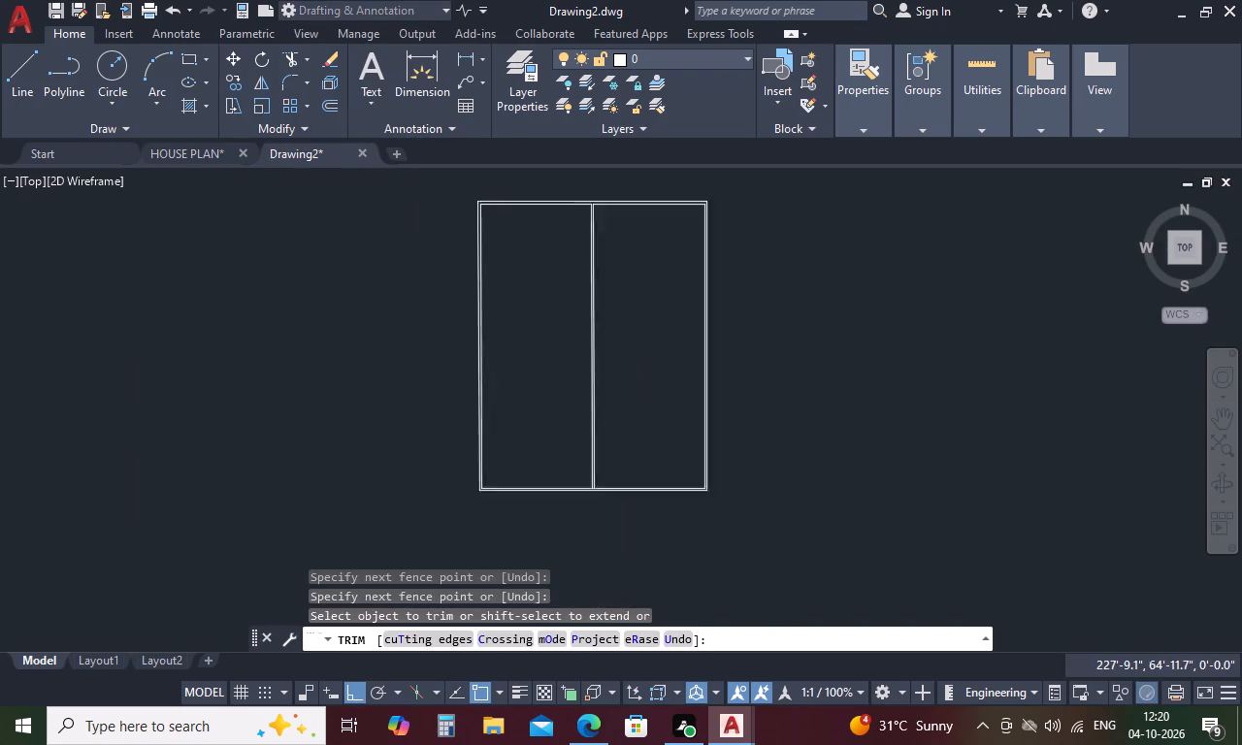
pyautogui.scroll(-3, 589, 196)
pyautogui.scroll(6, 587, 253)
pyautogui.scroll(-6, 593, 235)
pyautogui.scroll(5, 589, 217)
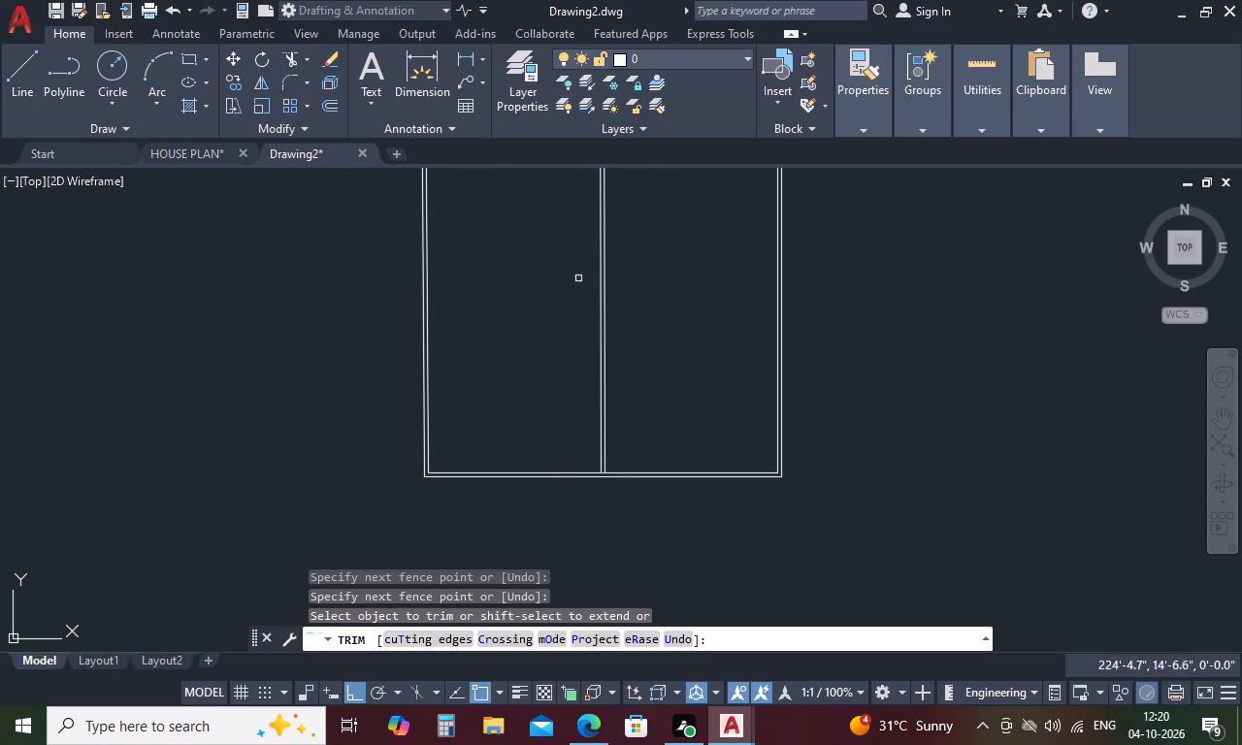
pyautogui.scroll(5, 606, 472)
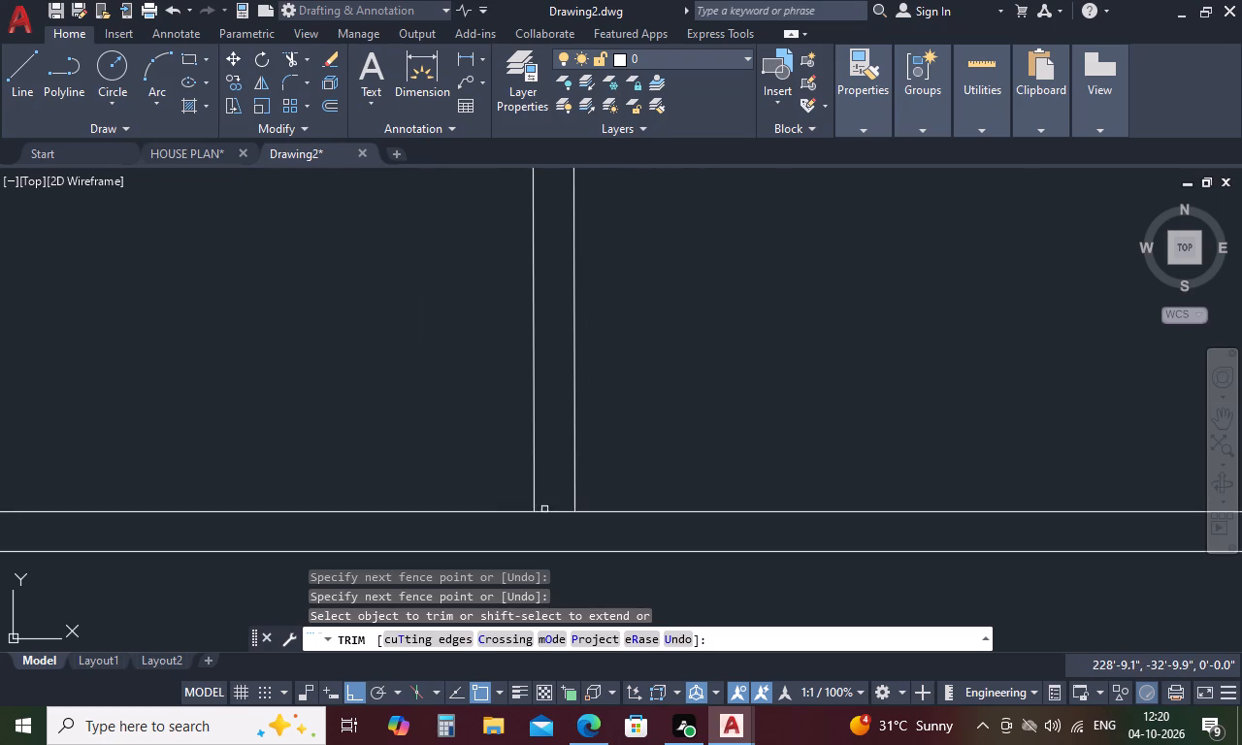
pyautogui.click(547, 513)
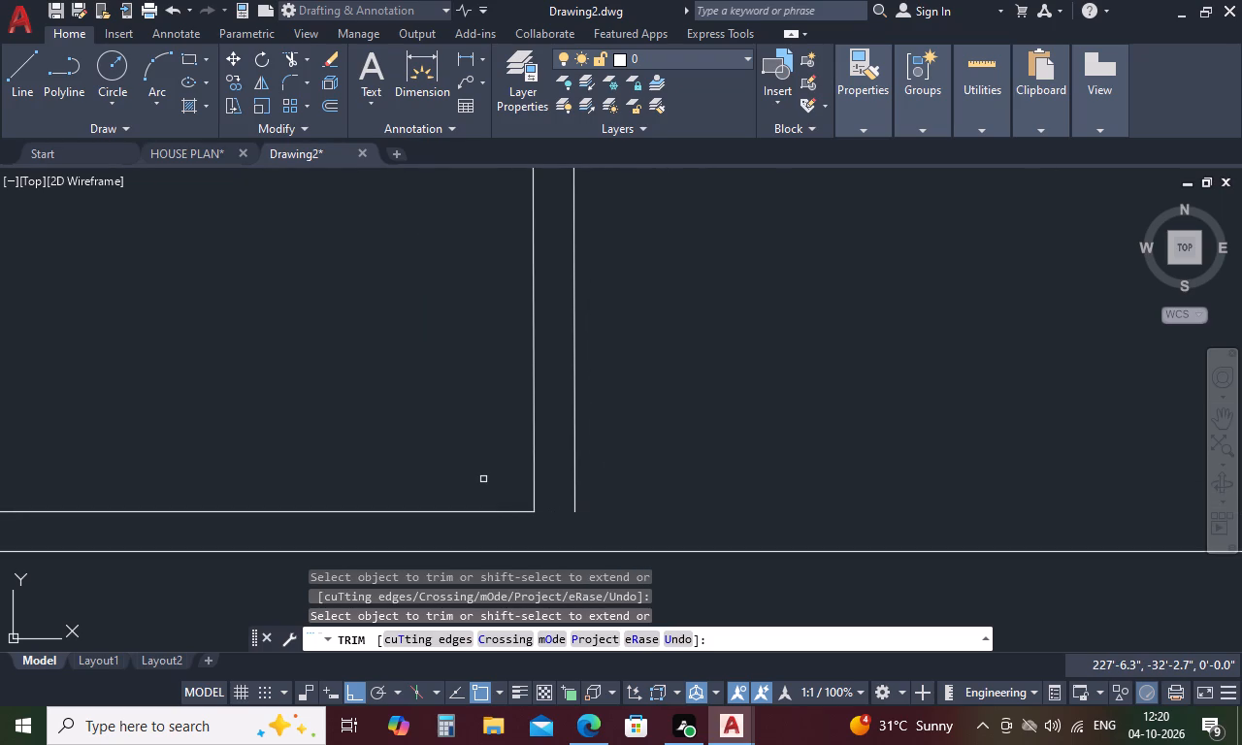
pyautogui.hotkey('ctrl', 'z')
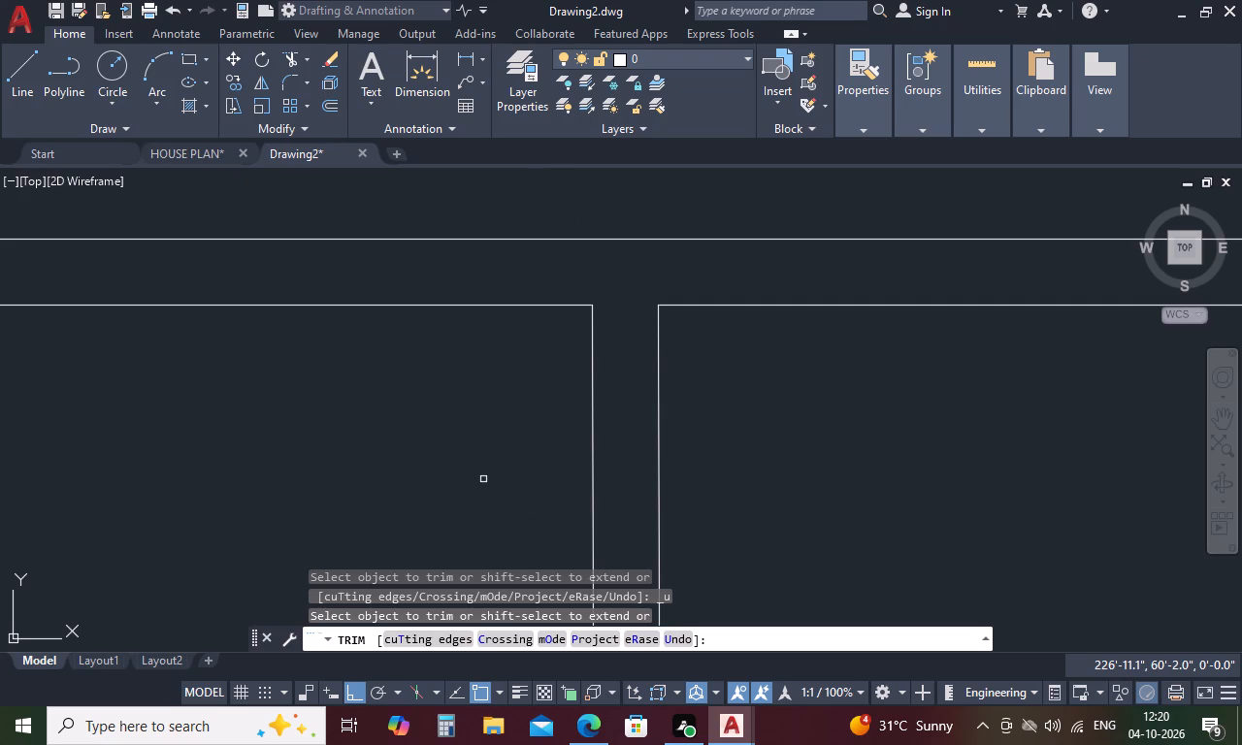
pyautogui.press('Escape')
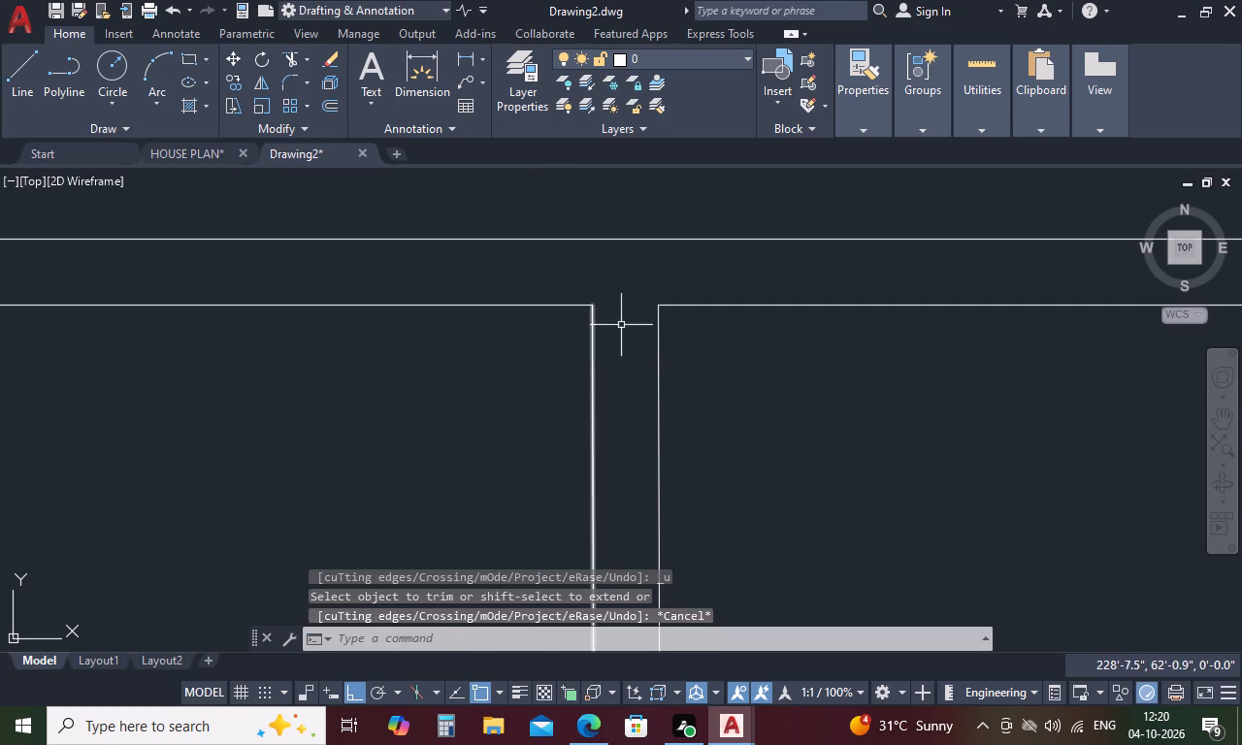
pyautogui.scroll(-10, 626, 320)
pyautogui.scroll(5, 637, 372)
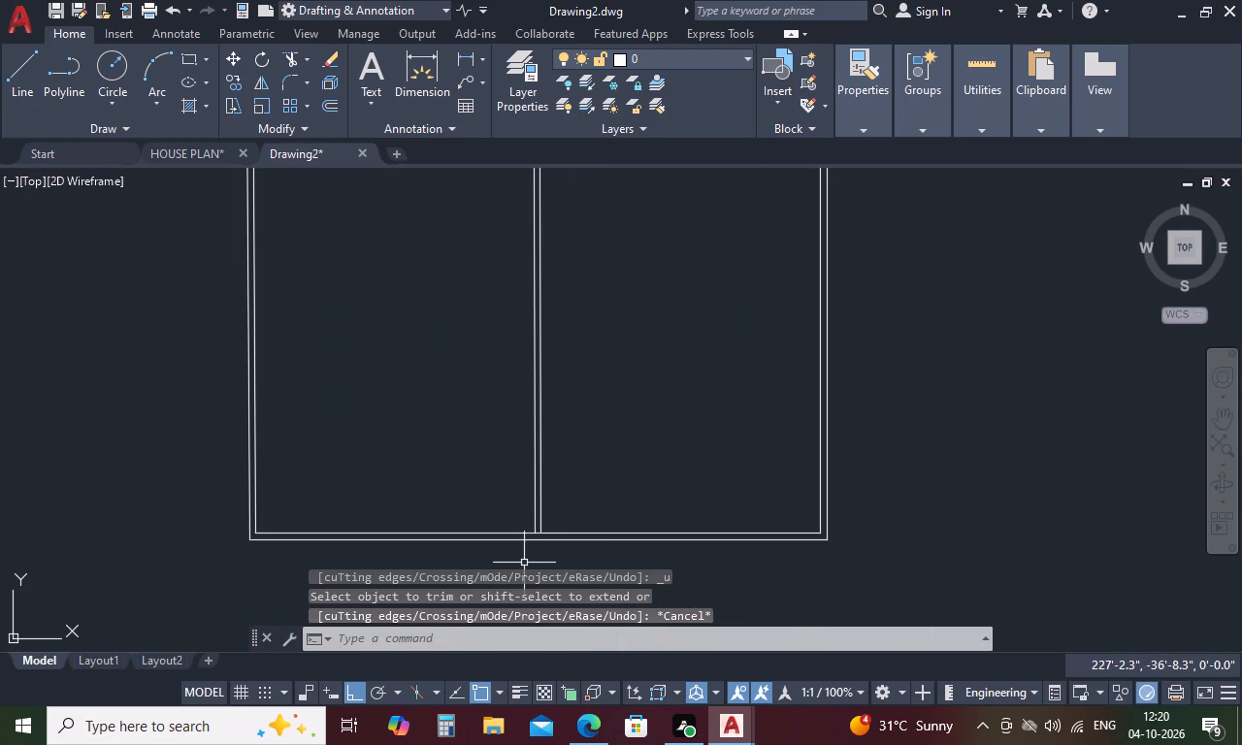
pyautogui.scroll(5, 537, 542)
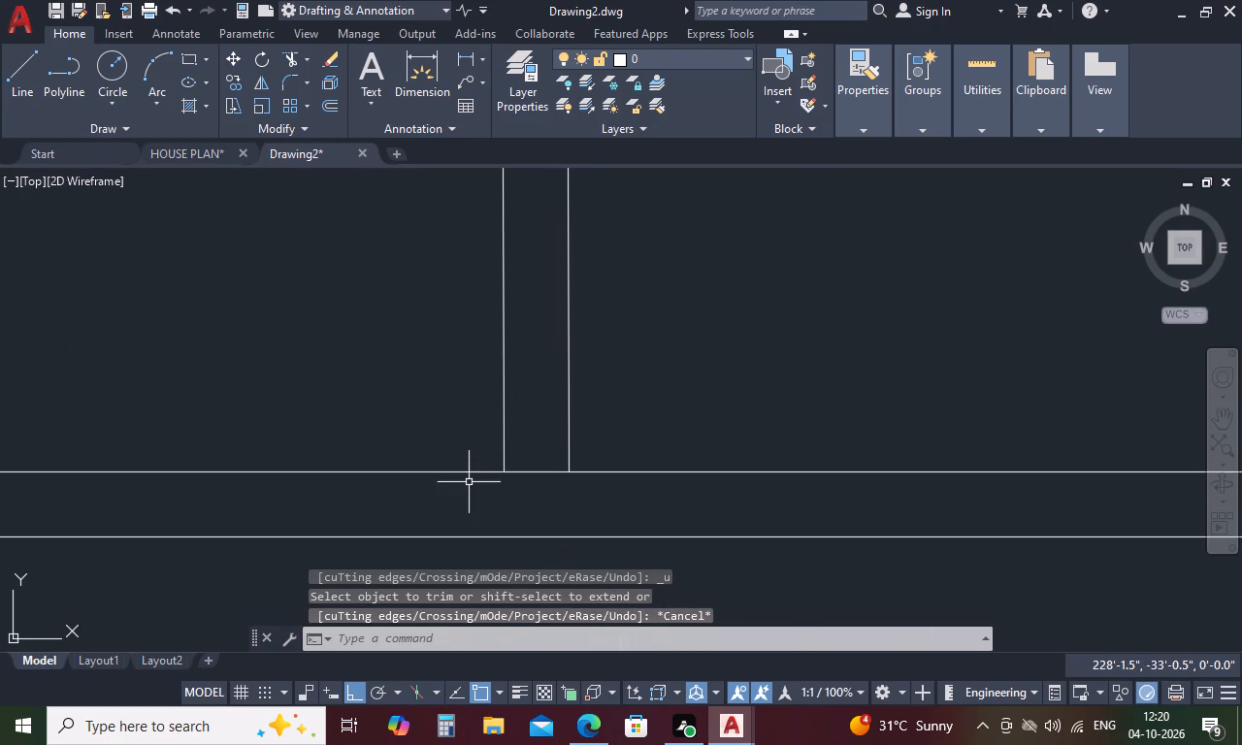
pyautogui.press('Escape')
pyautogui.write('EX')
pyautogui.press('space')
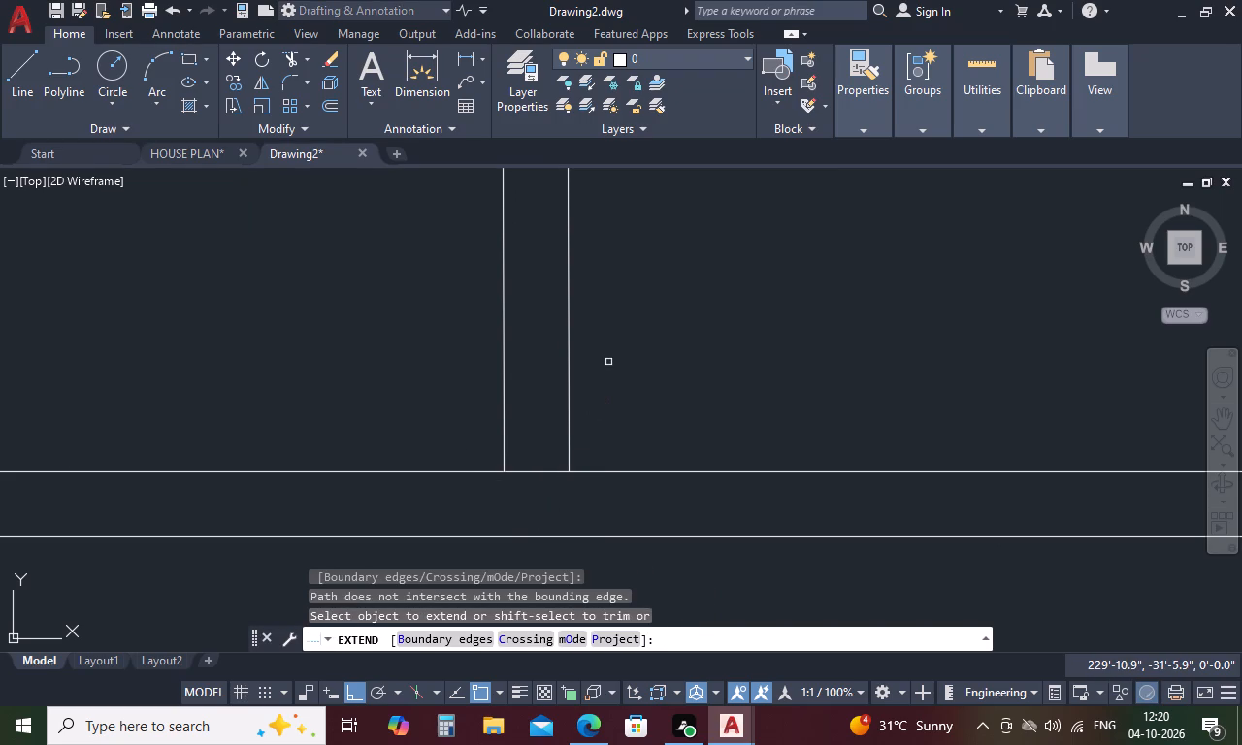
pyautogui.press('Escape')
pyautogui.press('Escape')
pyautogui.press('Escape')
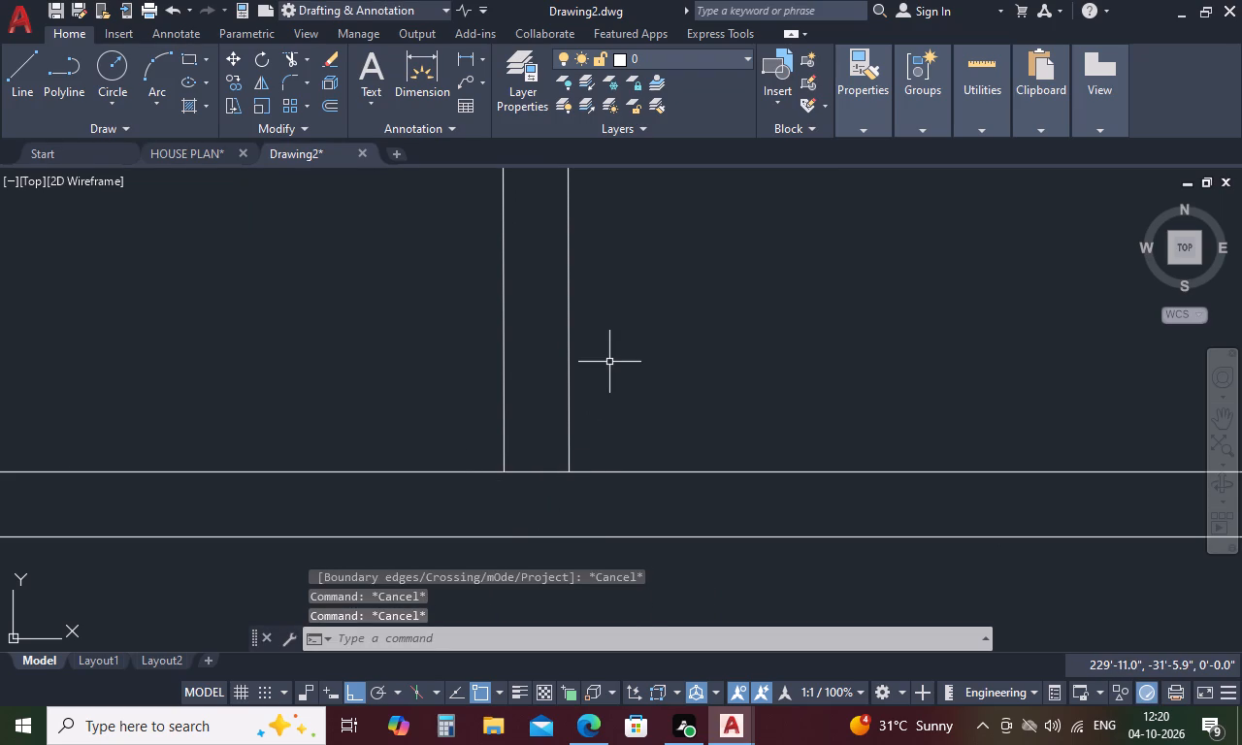
# Extend the lower end of the right partition line to the inner bottom wall line.
pyautogui.write('EX')
pyautogui.press('space')
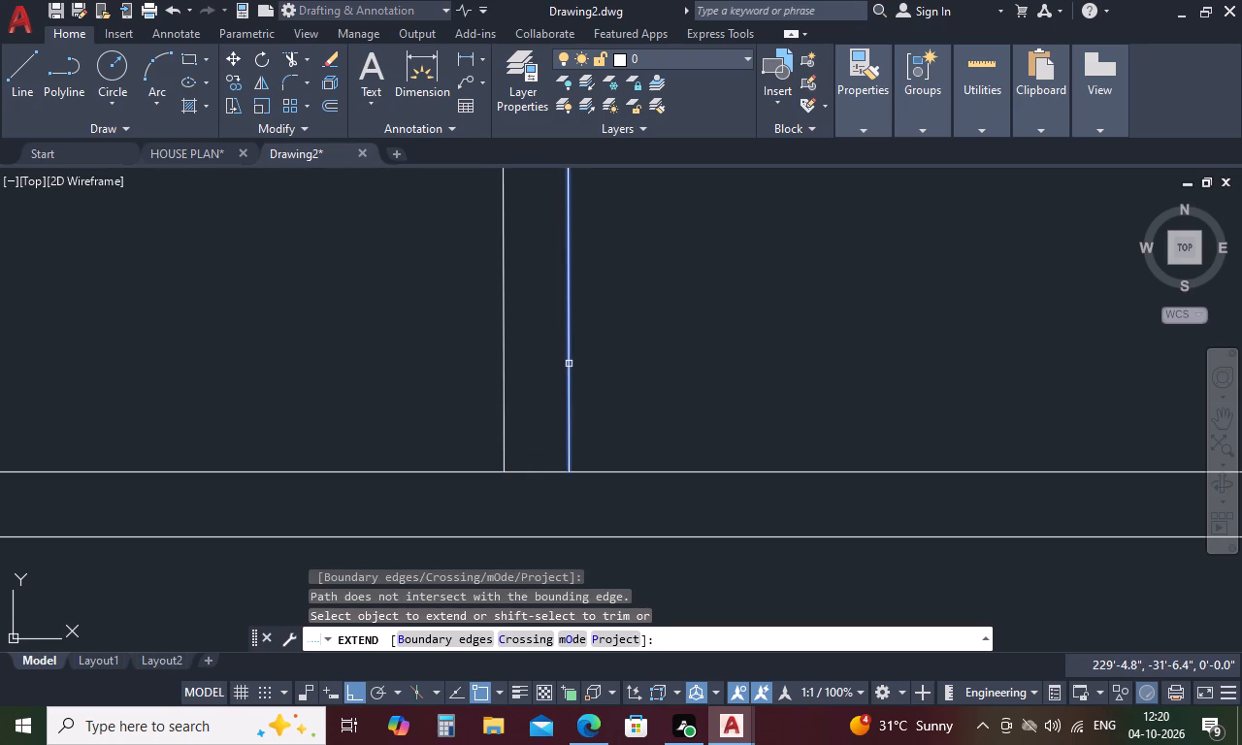
pyautogui.scroll(3, 572, 490)
pyautogui.scroll(3, 548, 396)
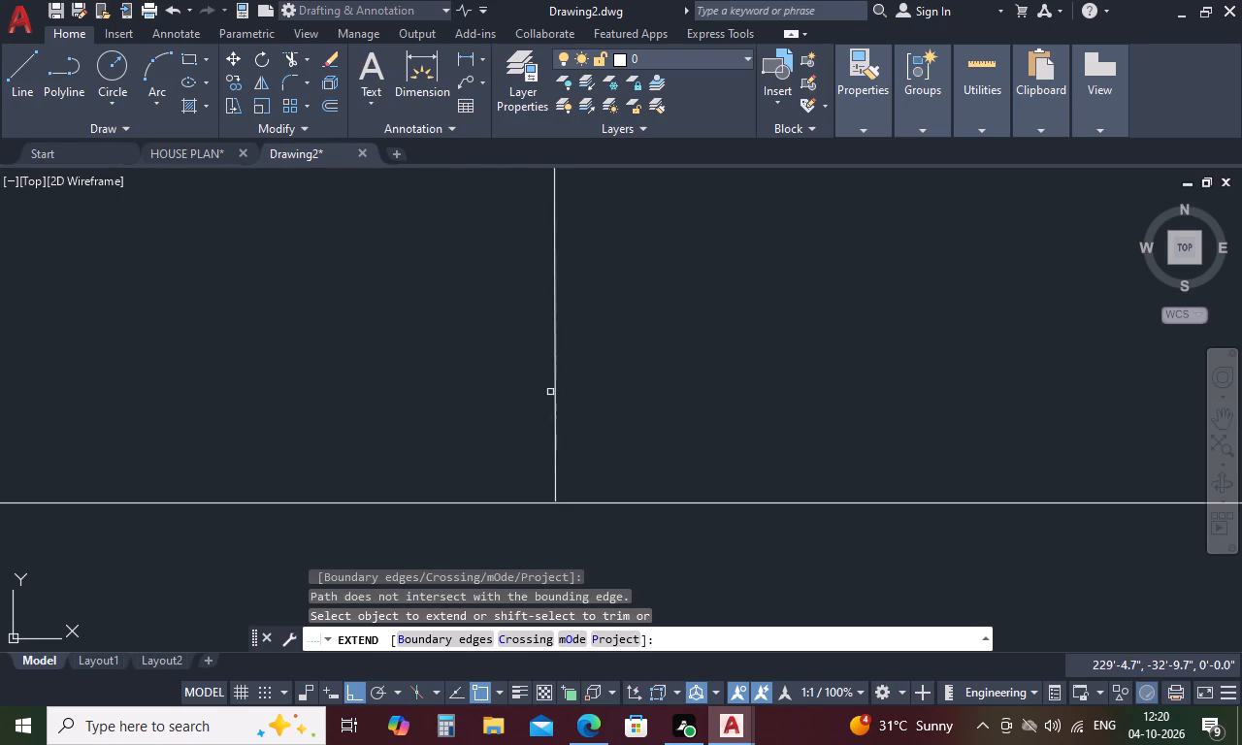
pyautogui.scroll(3, 558, 514)
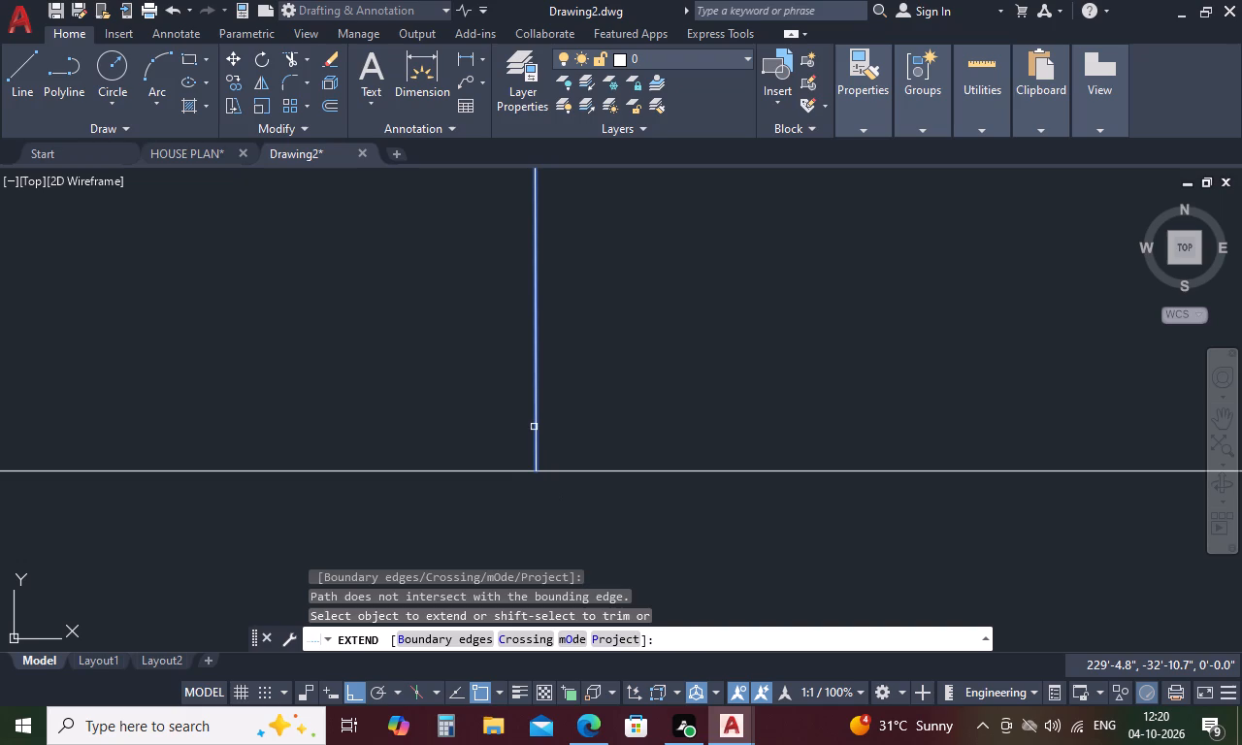
pyautogui.click(536, 426)
pyautogui.scroll(-3, 587, 459)
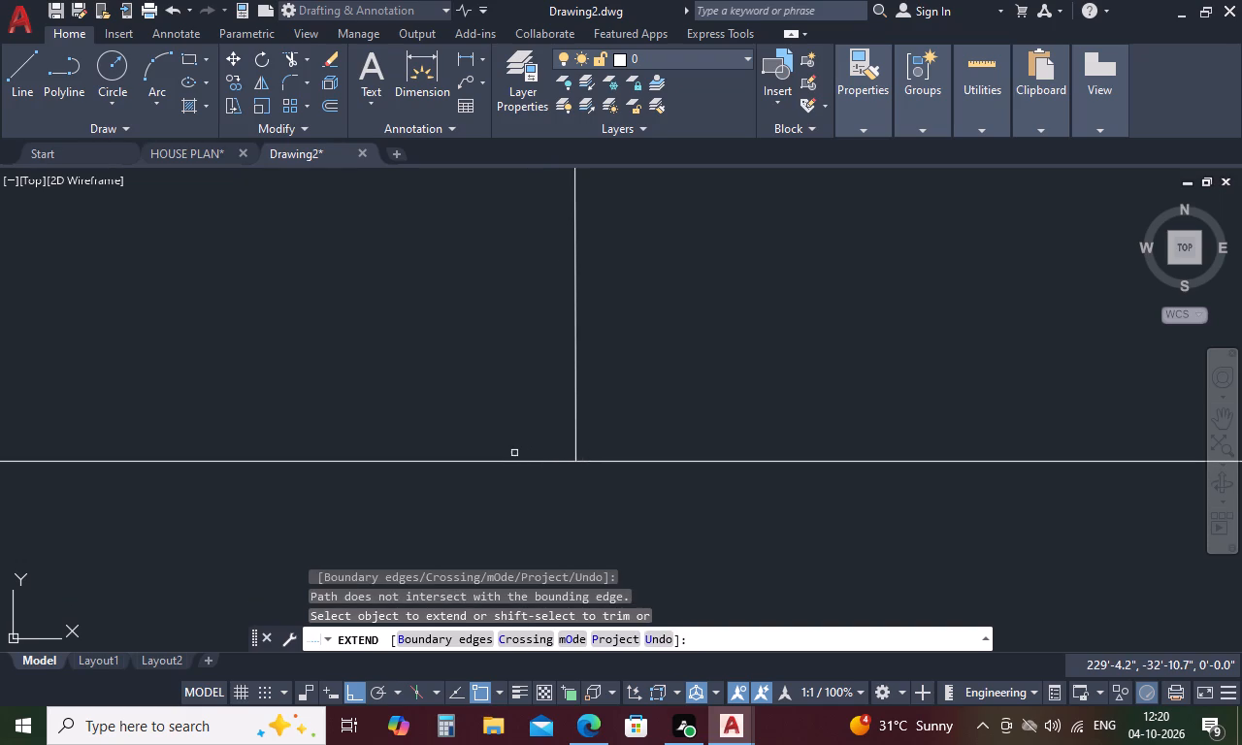
pyautogui.scroll(-3, 552, 474)
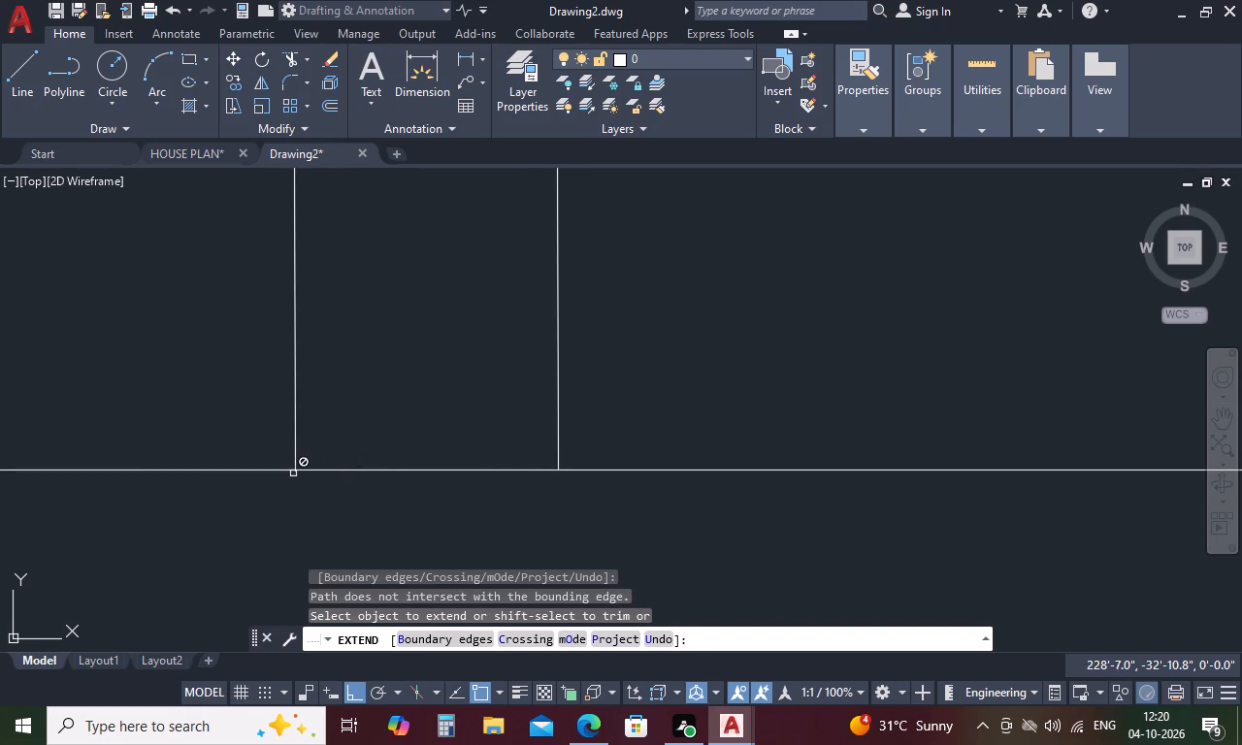
pyautogui.scroll(3, 292, 473)
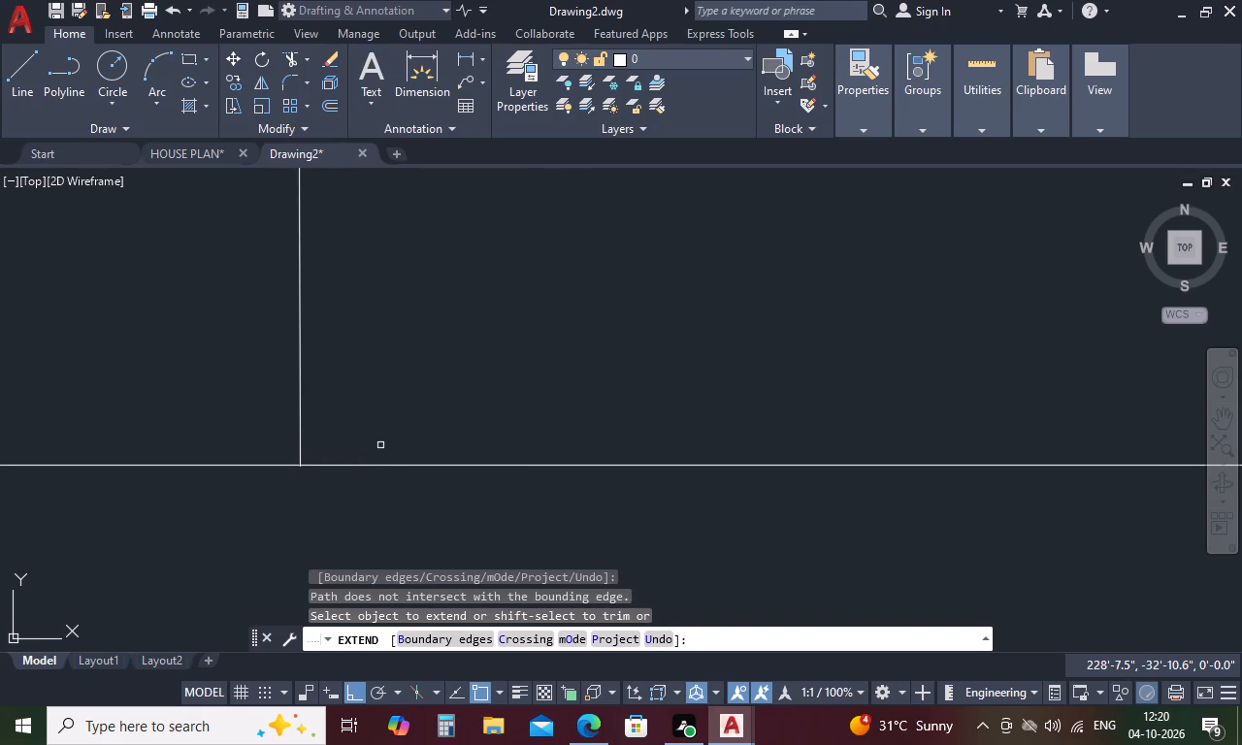
pyautogui.press('Escape')
# Trim the short overhang of the left partition line below the inner bottom wall line.
pyautogui.write('TR')
pyautogui.press('space')
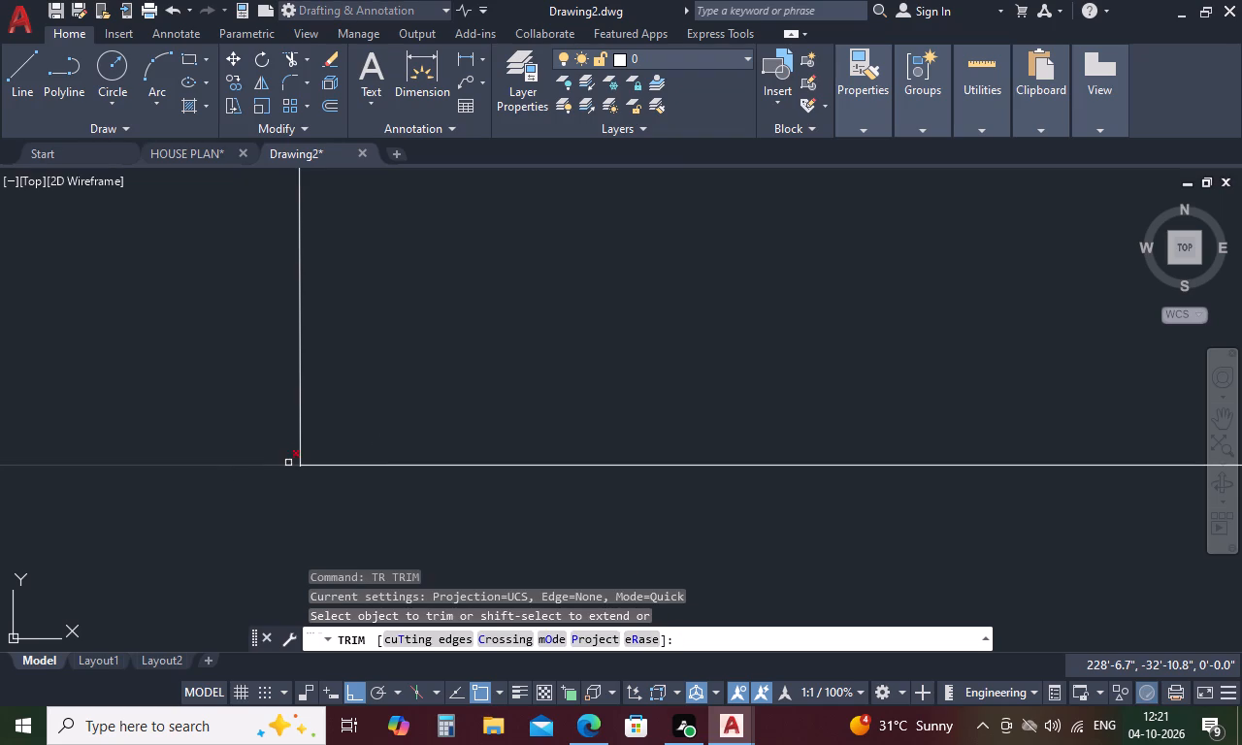
pyautogui.scroll(4, 294, 466)
pyautogui.click(318, 472)
pyautogui.scroll(-4, 320, 449)
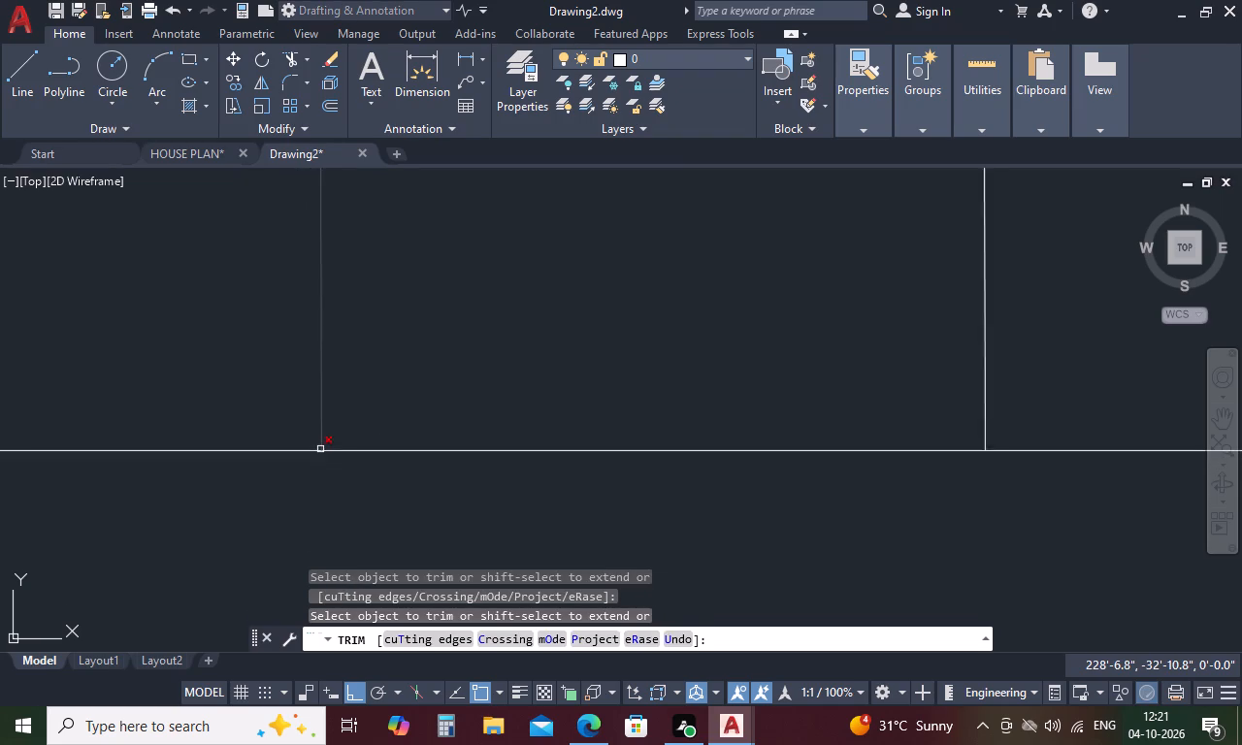
# Trim the inner bottom wall line between the two partition lines to open the bottom junction.
pyautogui.scroll(-7, 320, 449)
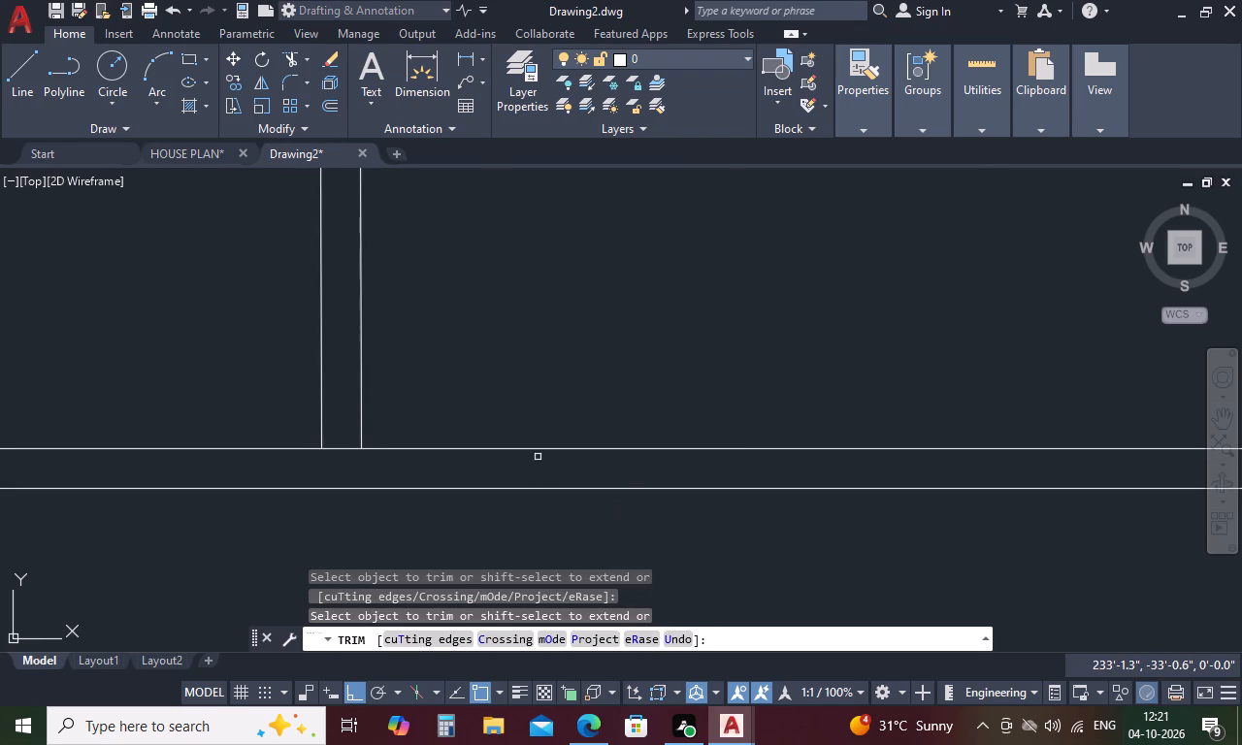
pyautogui.click(335, 448)
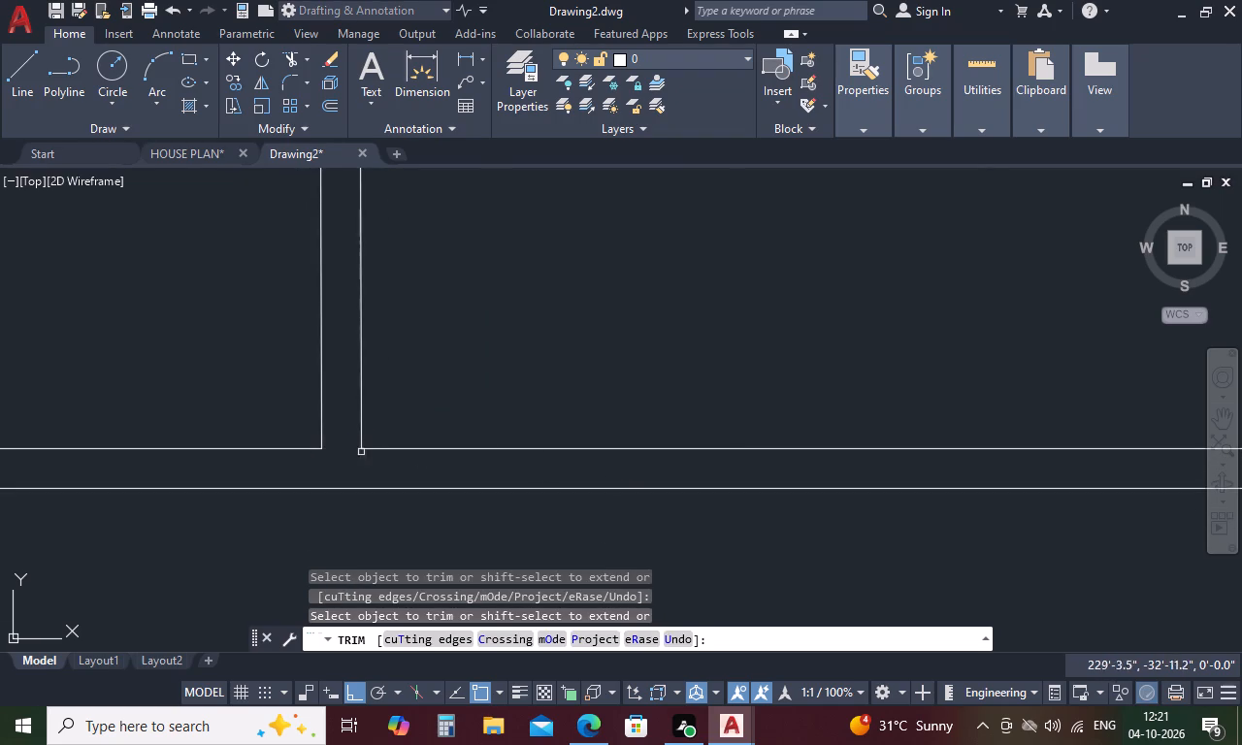
pyautogui.scroll(-8, 488, 453)
pyautogui.scroll(2, 501, 321)
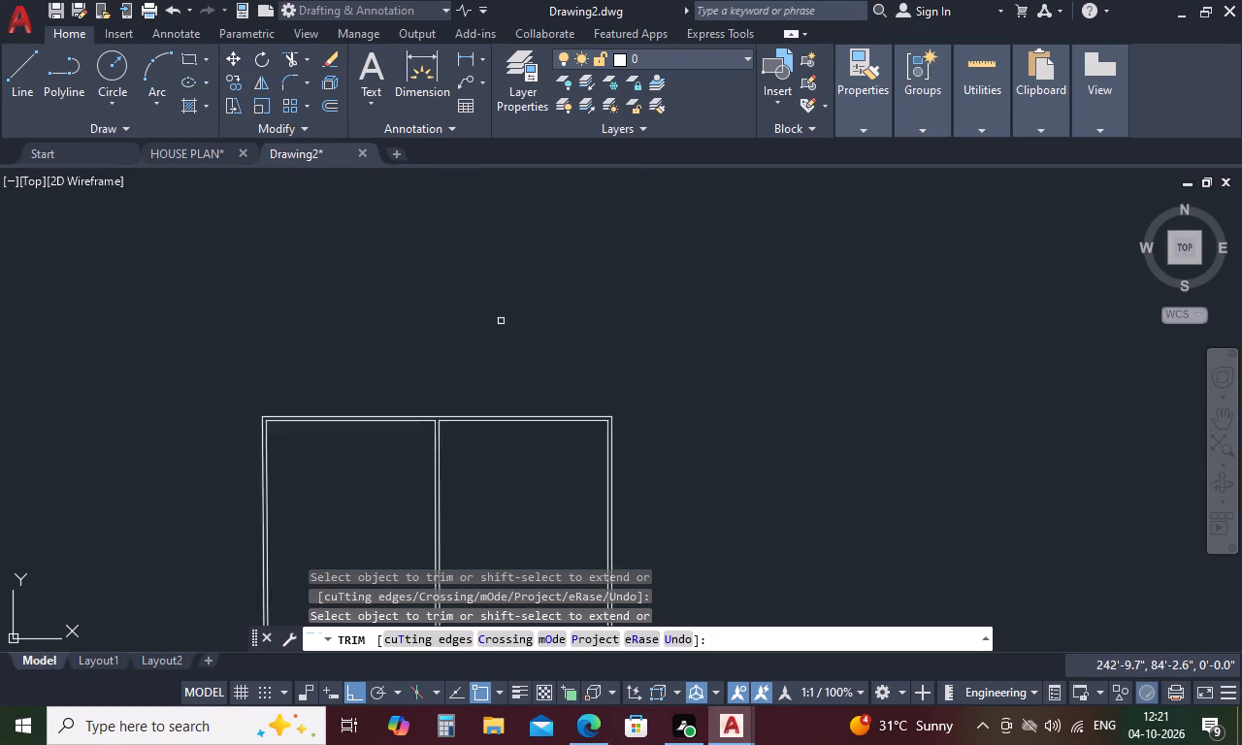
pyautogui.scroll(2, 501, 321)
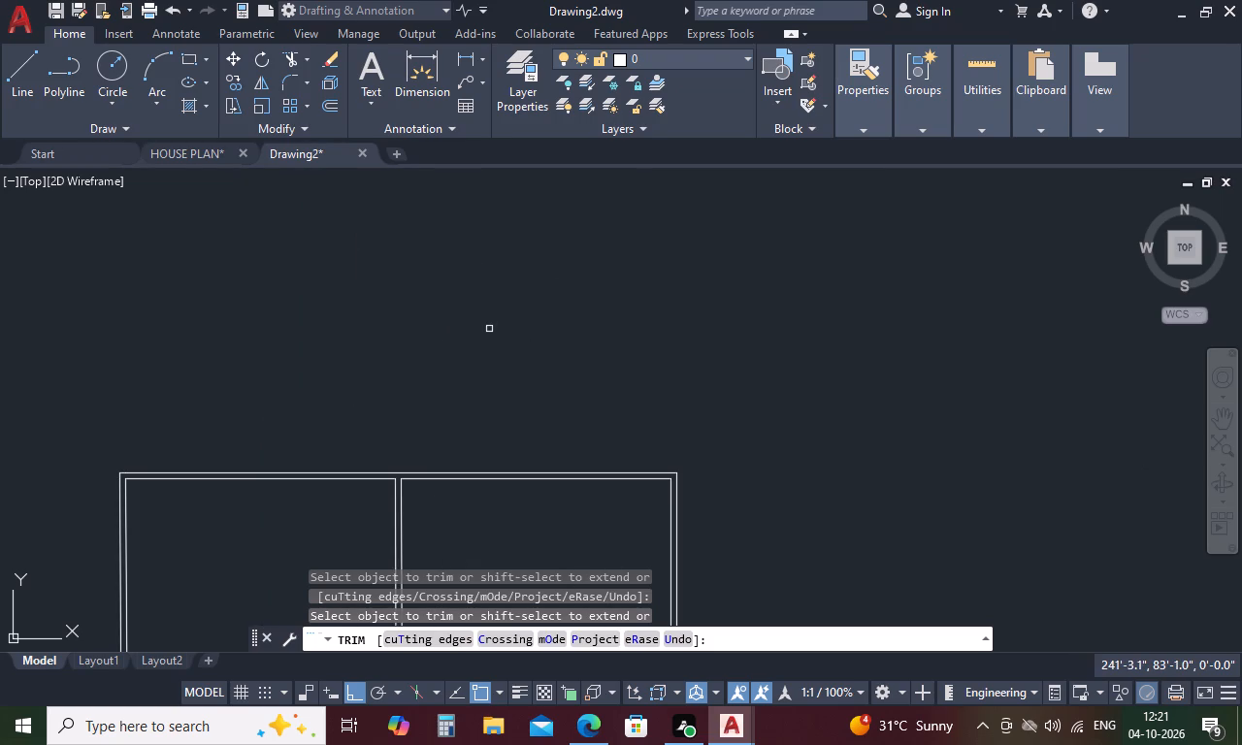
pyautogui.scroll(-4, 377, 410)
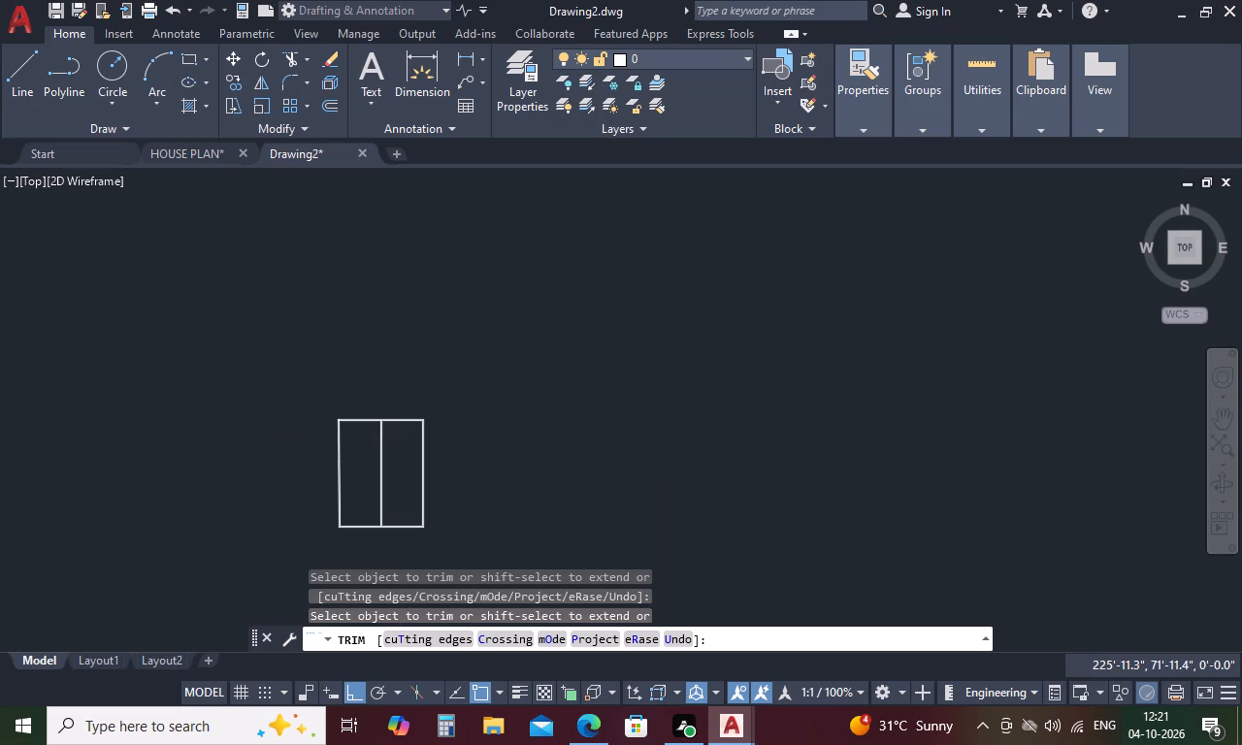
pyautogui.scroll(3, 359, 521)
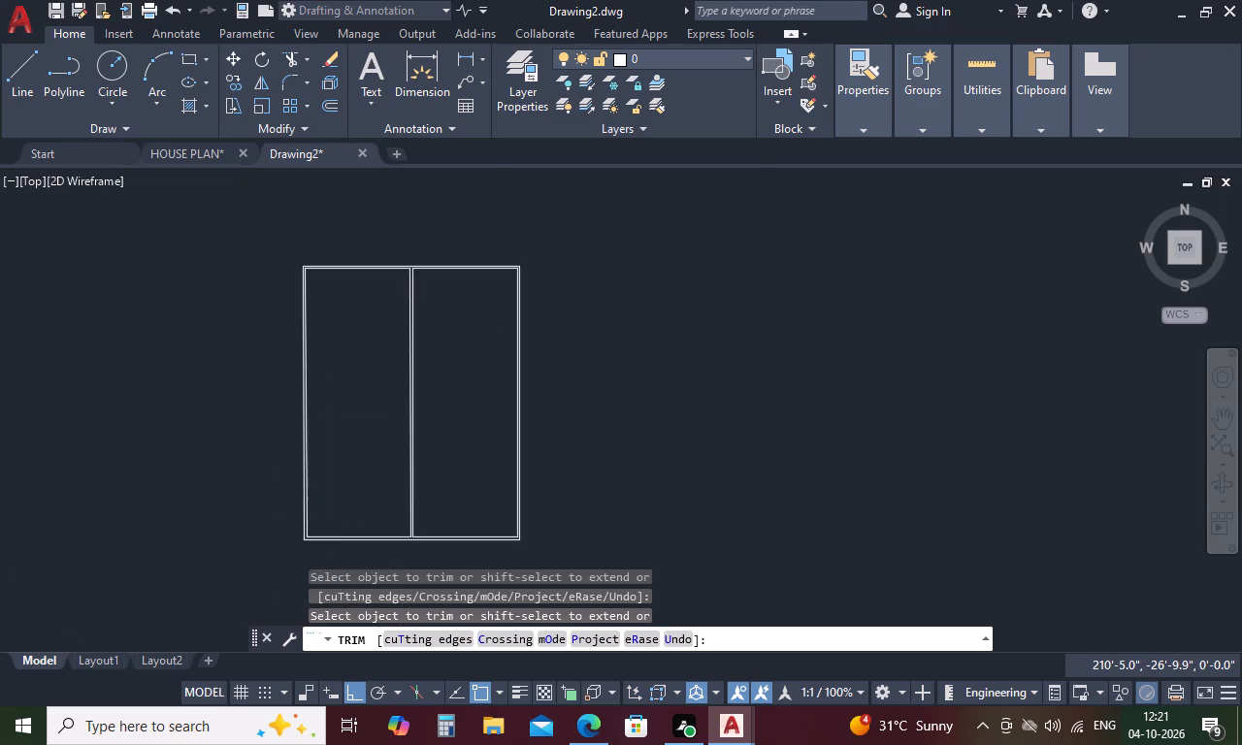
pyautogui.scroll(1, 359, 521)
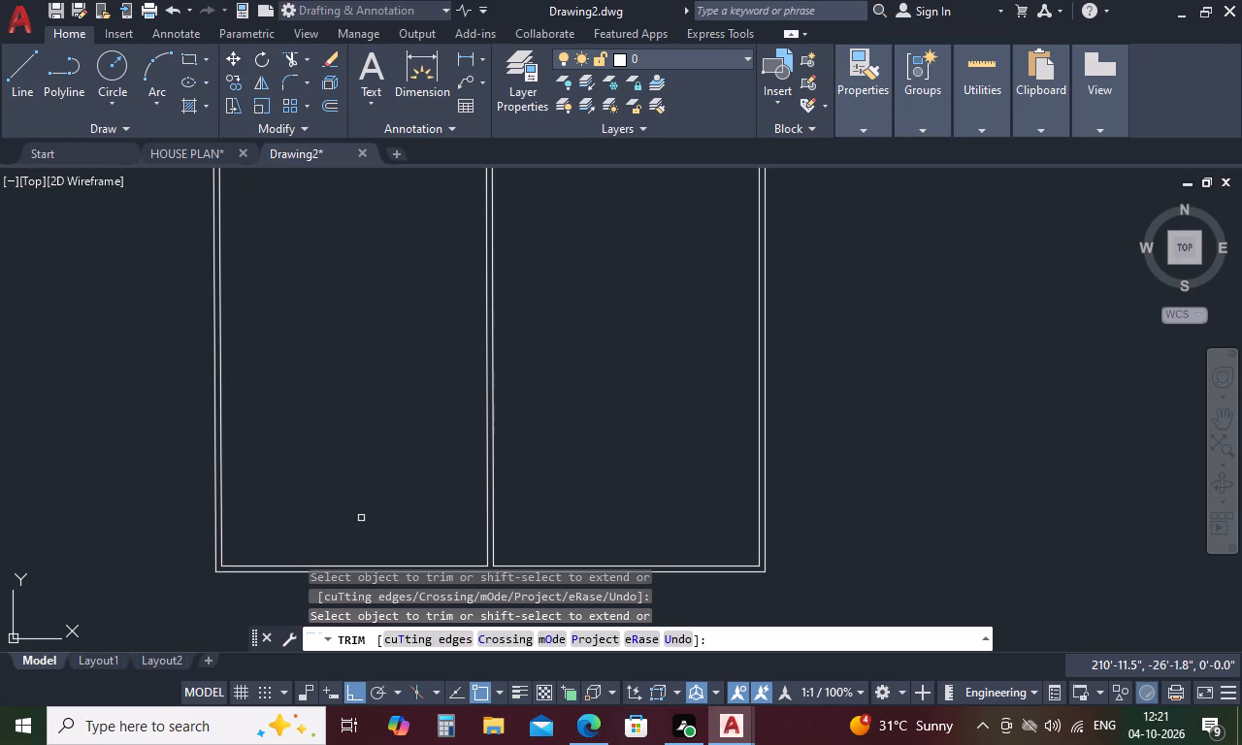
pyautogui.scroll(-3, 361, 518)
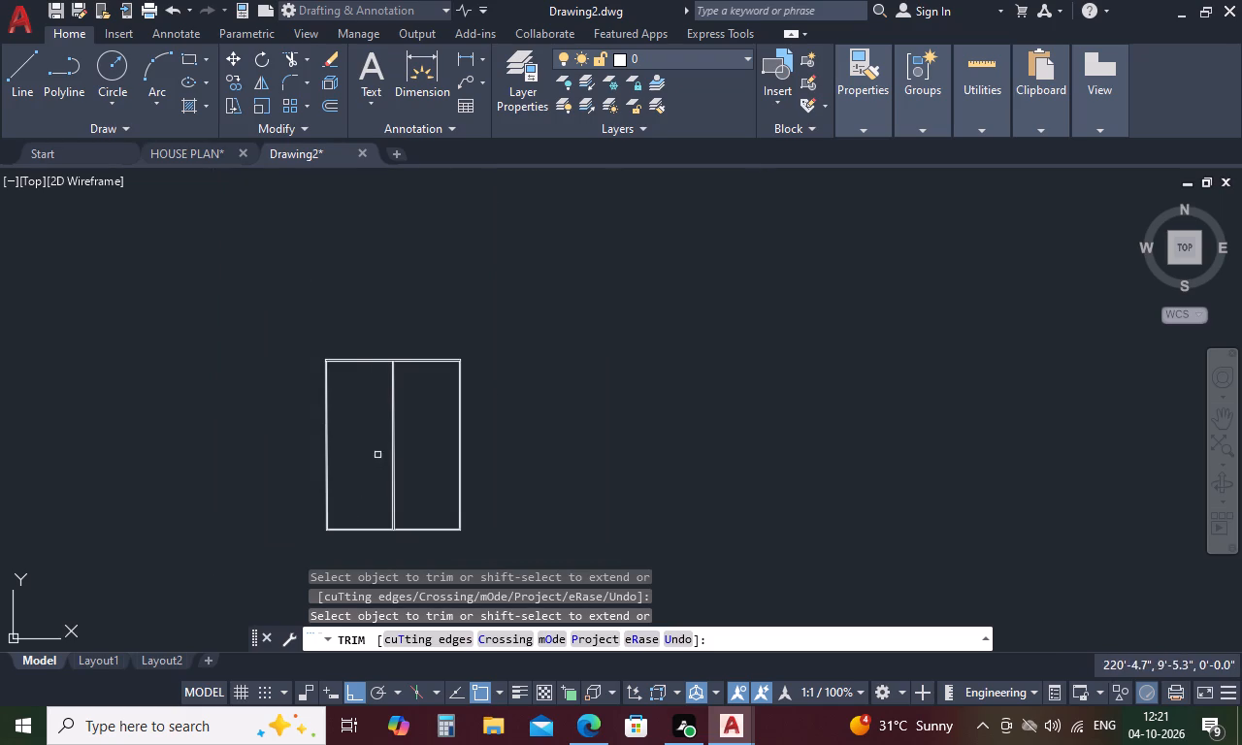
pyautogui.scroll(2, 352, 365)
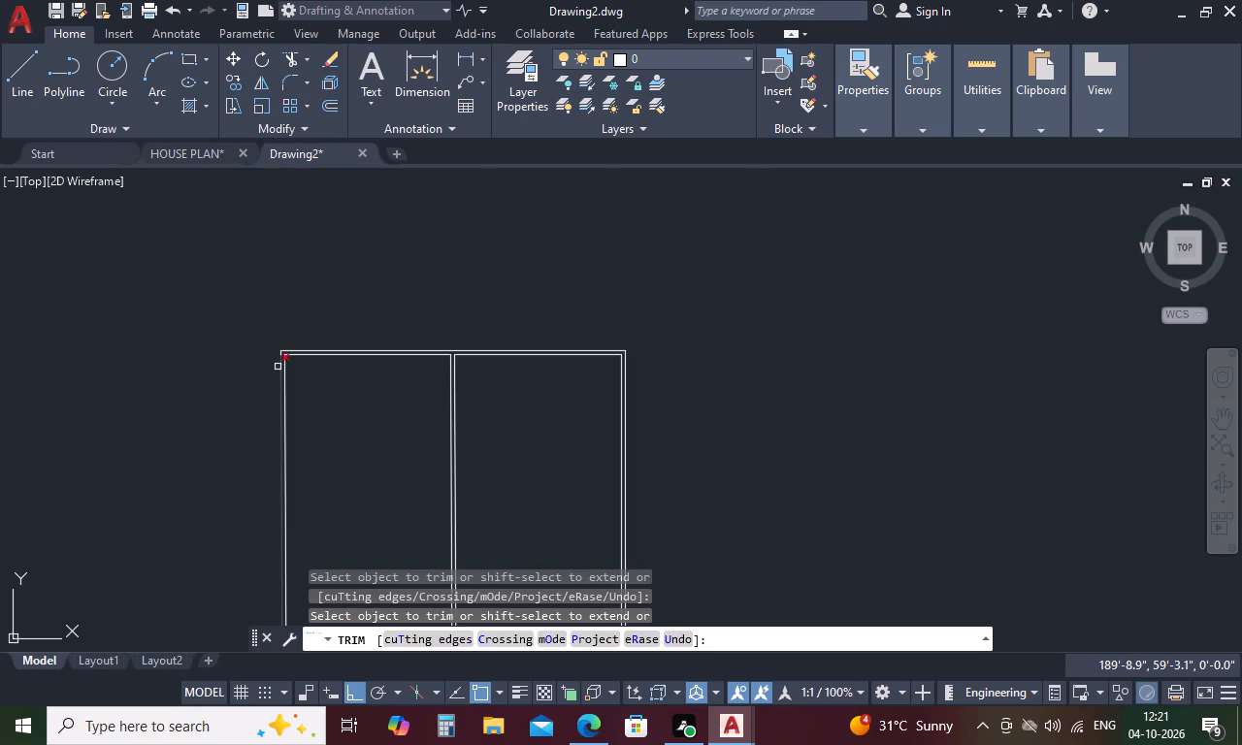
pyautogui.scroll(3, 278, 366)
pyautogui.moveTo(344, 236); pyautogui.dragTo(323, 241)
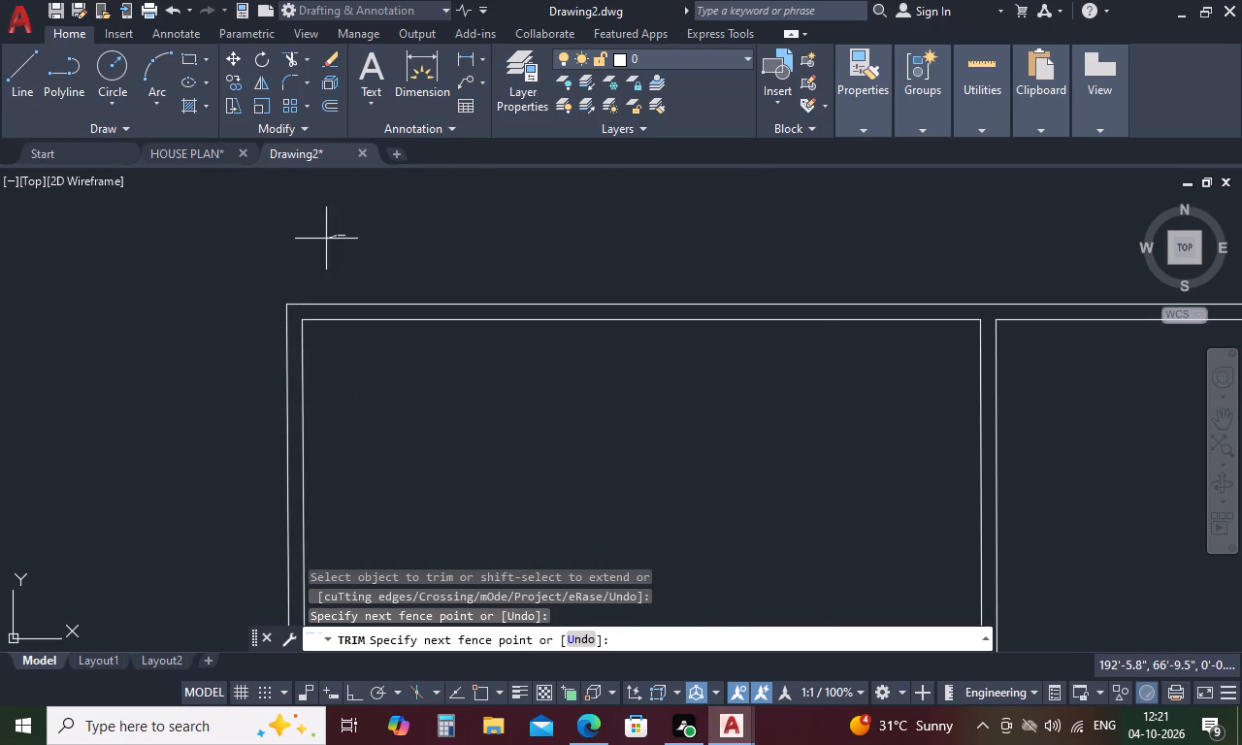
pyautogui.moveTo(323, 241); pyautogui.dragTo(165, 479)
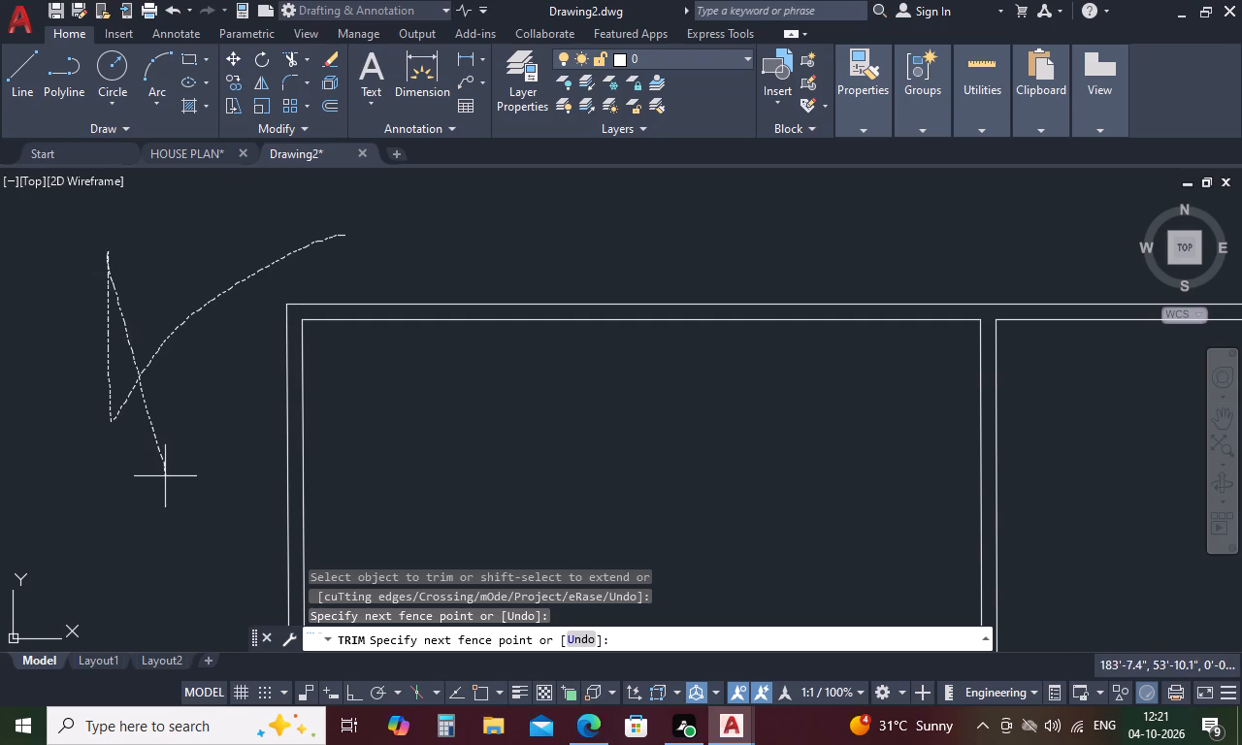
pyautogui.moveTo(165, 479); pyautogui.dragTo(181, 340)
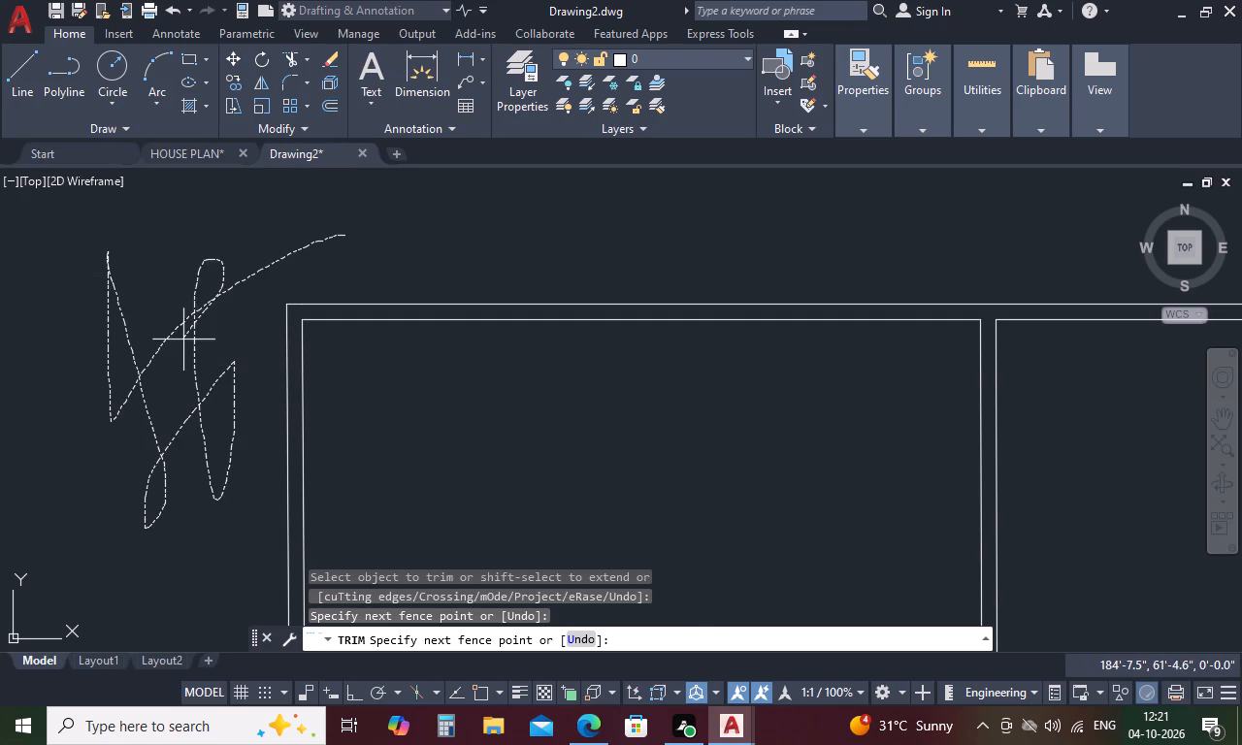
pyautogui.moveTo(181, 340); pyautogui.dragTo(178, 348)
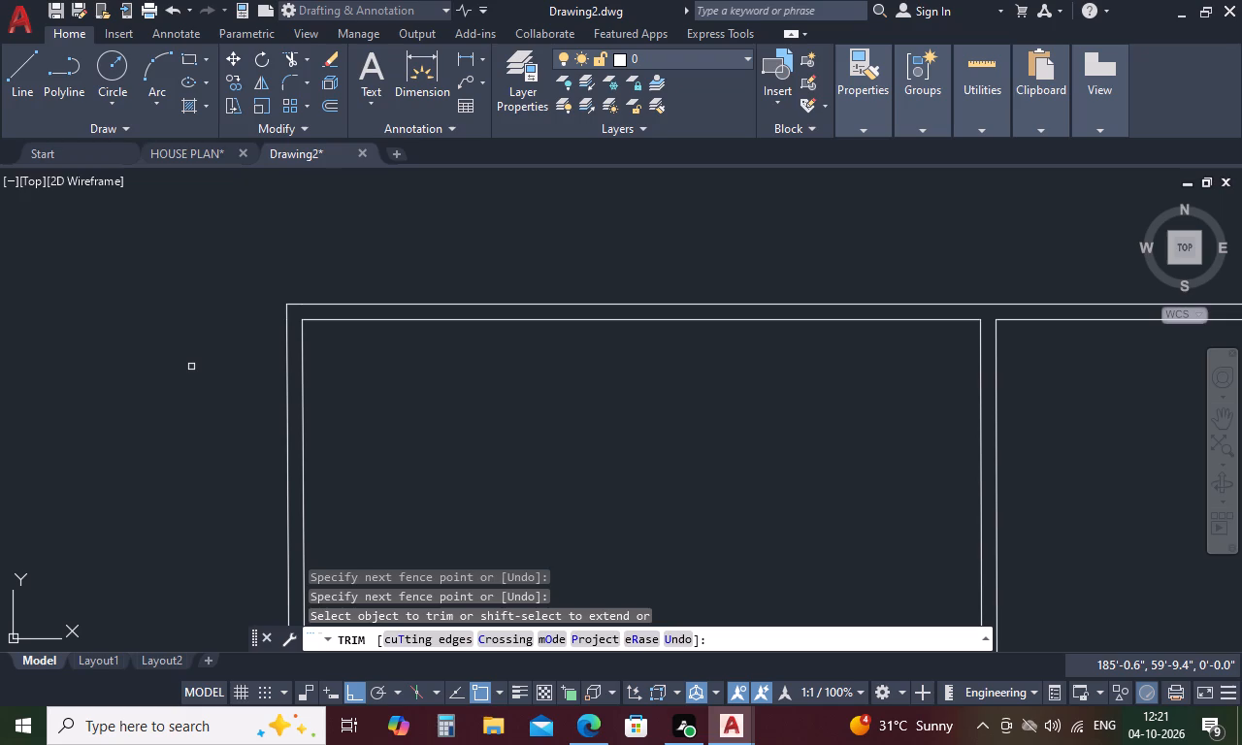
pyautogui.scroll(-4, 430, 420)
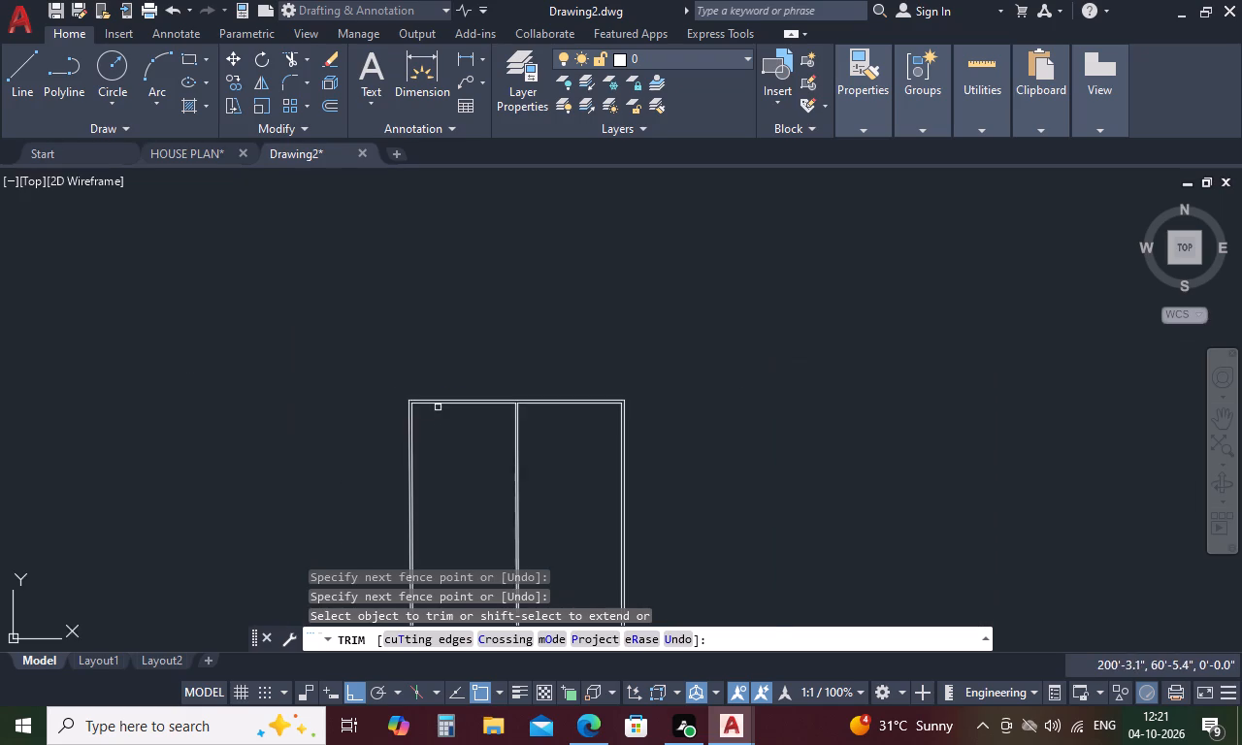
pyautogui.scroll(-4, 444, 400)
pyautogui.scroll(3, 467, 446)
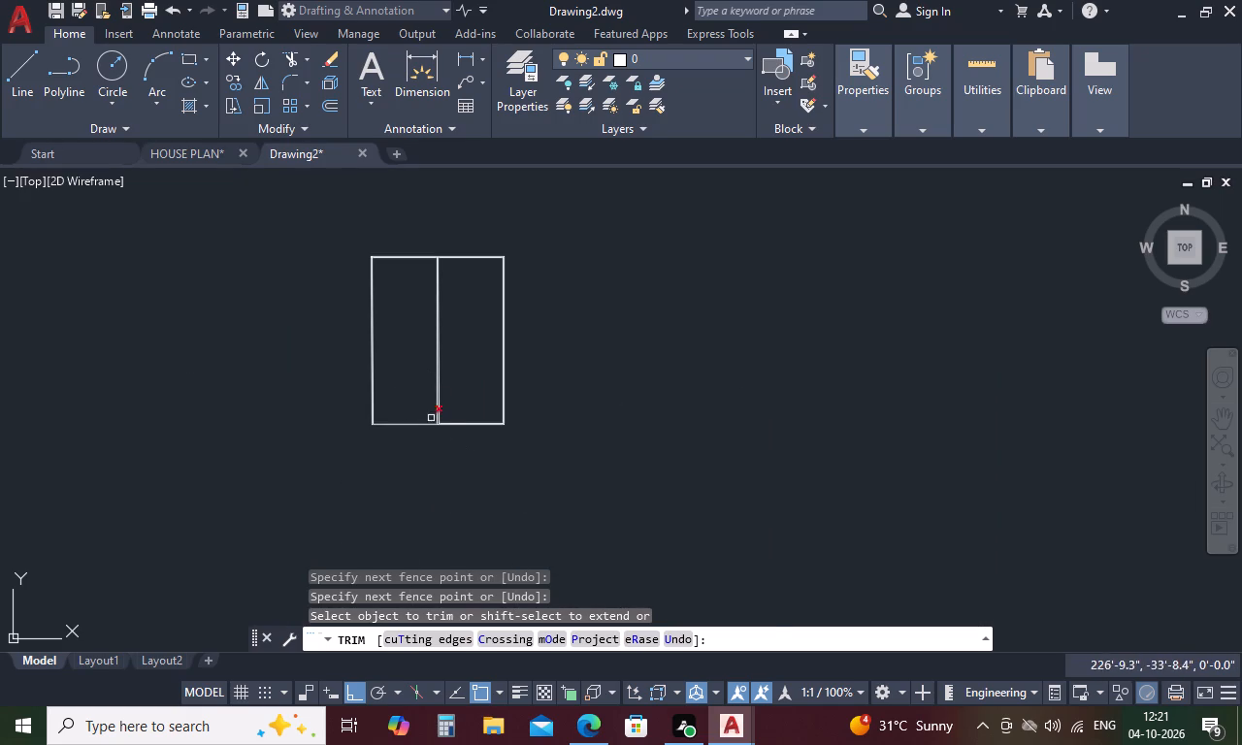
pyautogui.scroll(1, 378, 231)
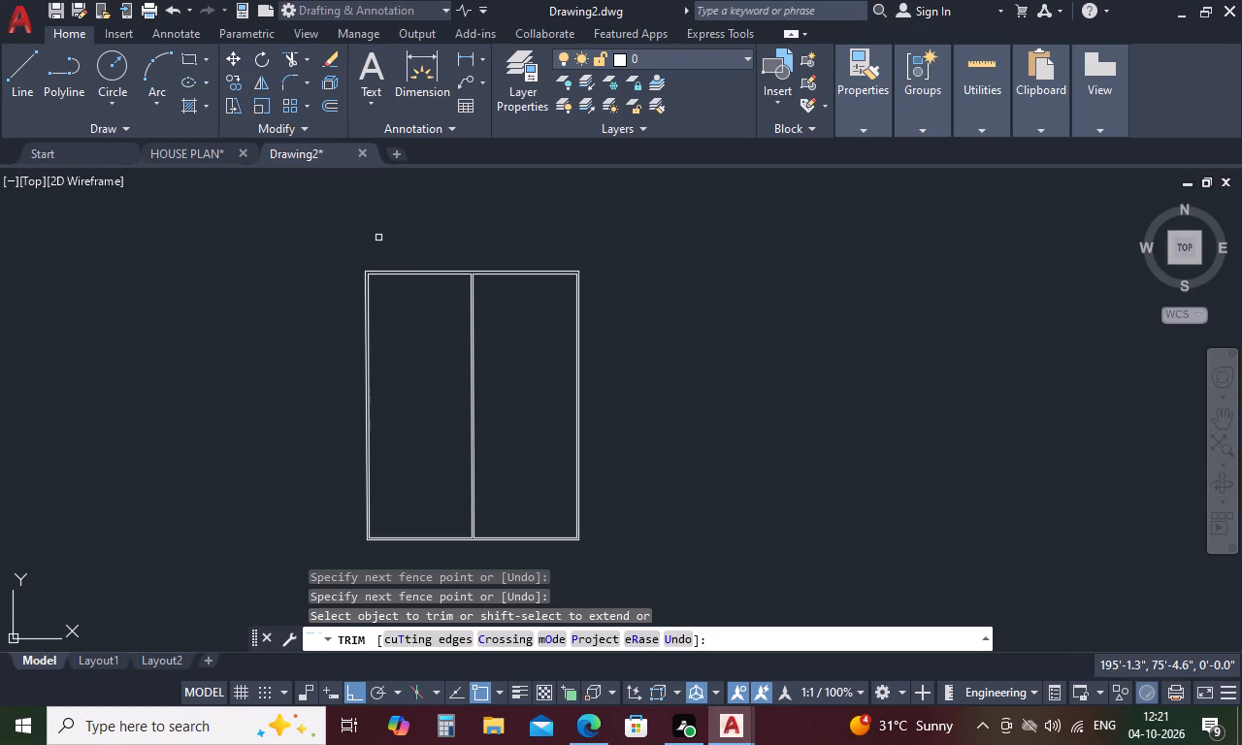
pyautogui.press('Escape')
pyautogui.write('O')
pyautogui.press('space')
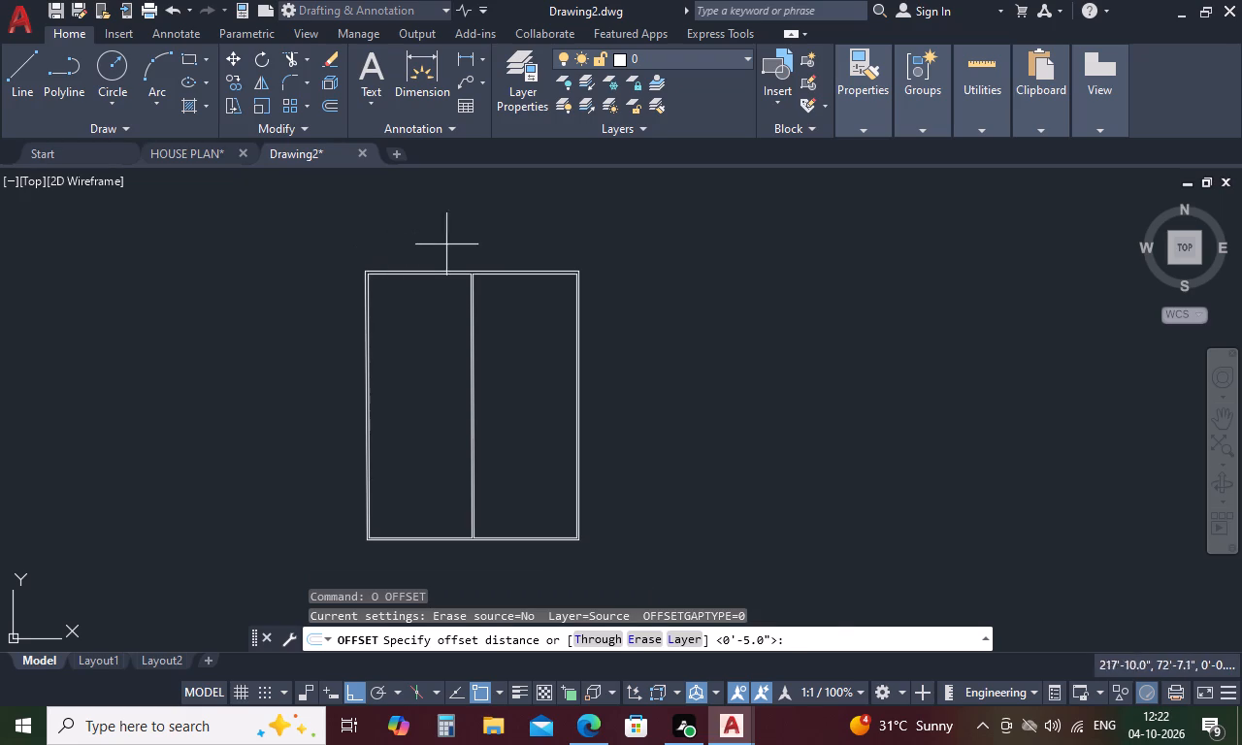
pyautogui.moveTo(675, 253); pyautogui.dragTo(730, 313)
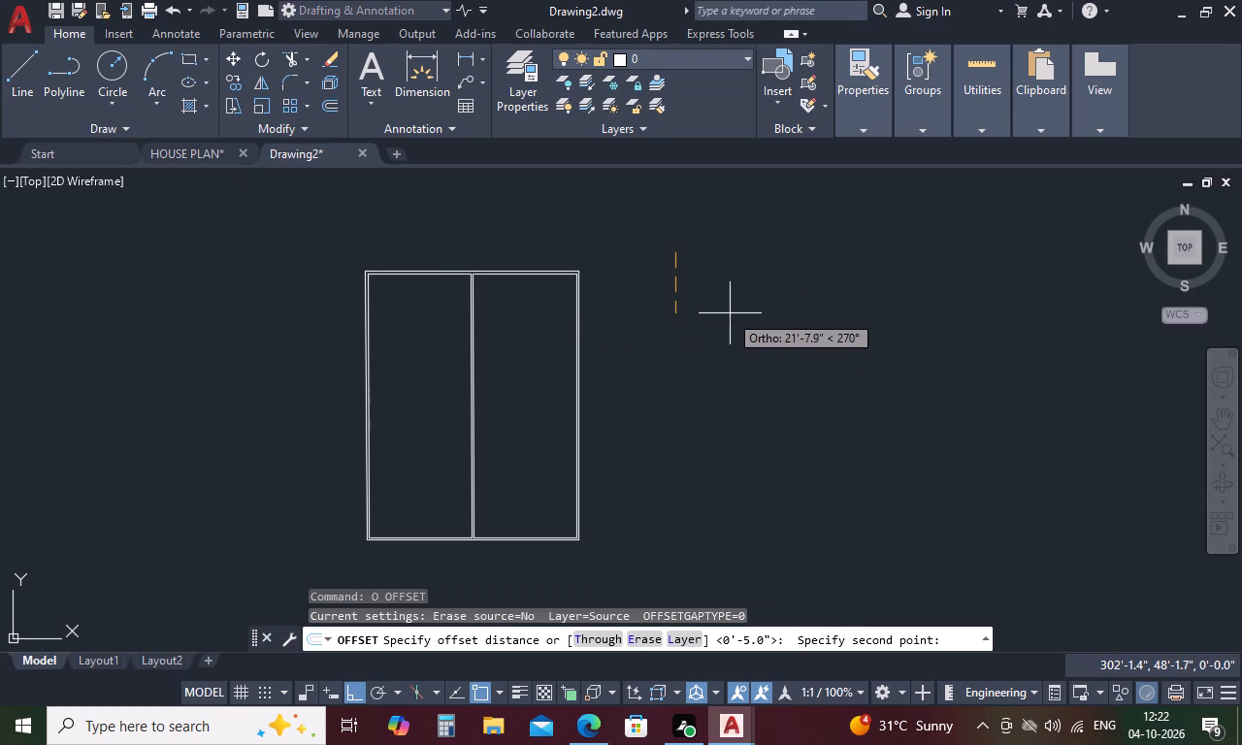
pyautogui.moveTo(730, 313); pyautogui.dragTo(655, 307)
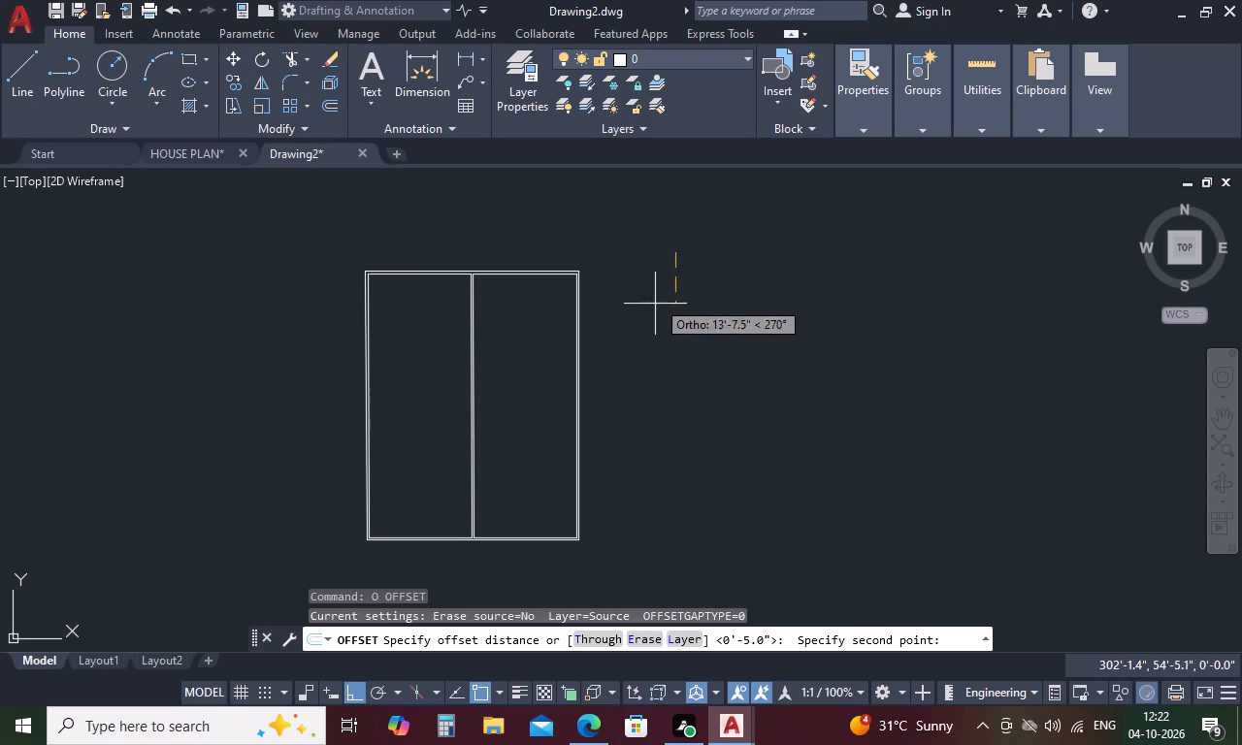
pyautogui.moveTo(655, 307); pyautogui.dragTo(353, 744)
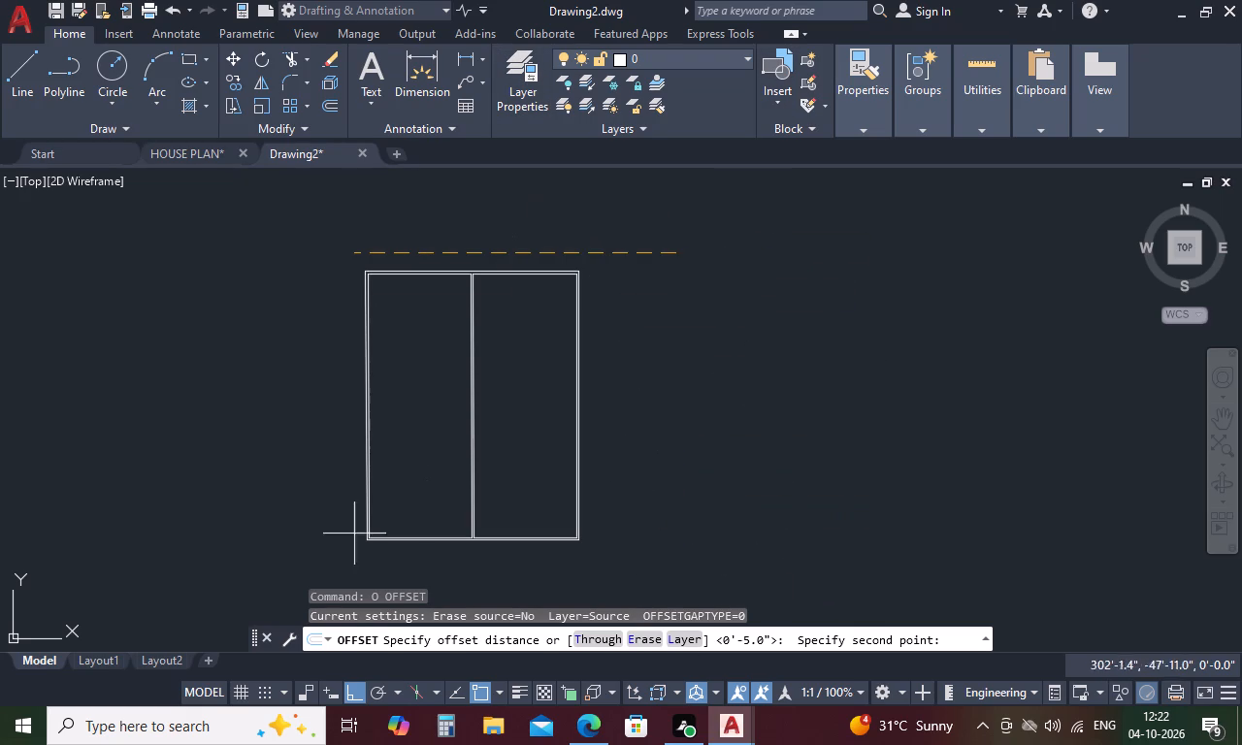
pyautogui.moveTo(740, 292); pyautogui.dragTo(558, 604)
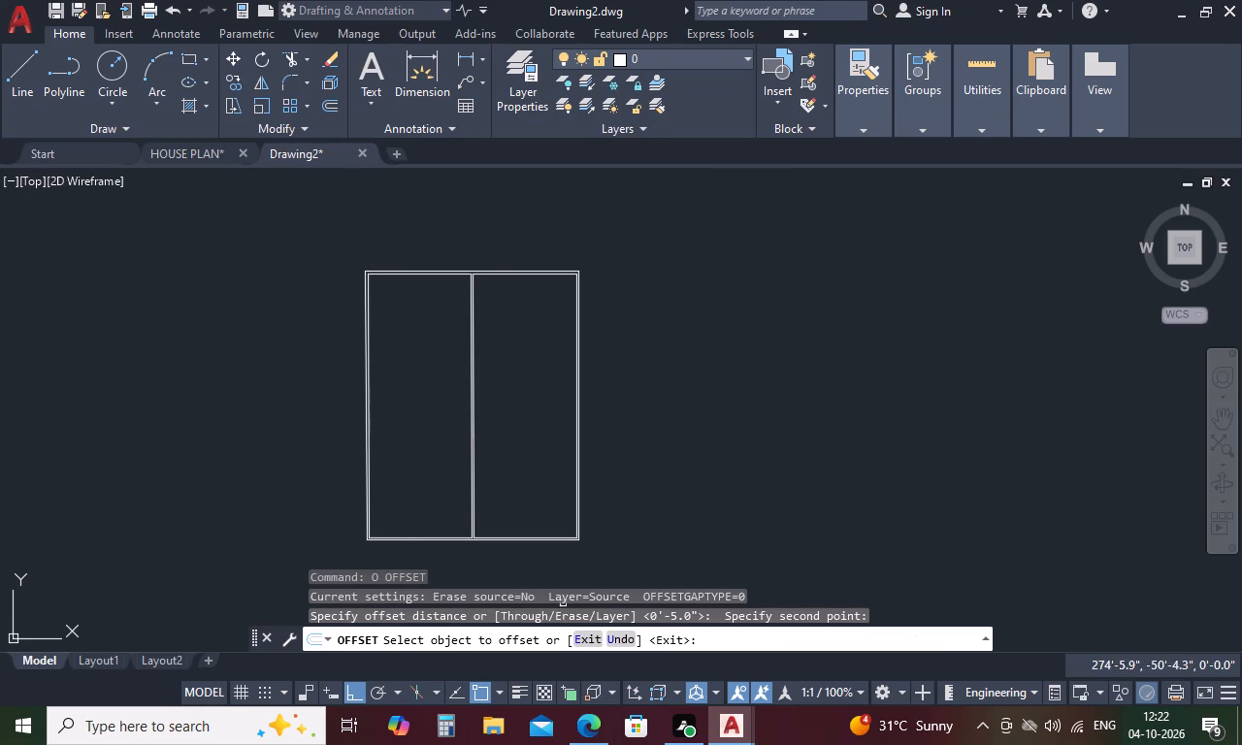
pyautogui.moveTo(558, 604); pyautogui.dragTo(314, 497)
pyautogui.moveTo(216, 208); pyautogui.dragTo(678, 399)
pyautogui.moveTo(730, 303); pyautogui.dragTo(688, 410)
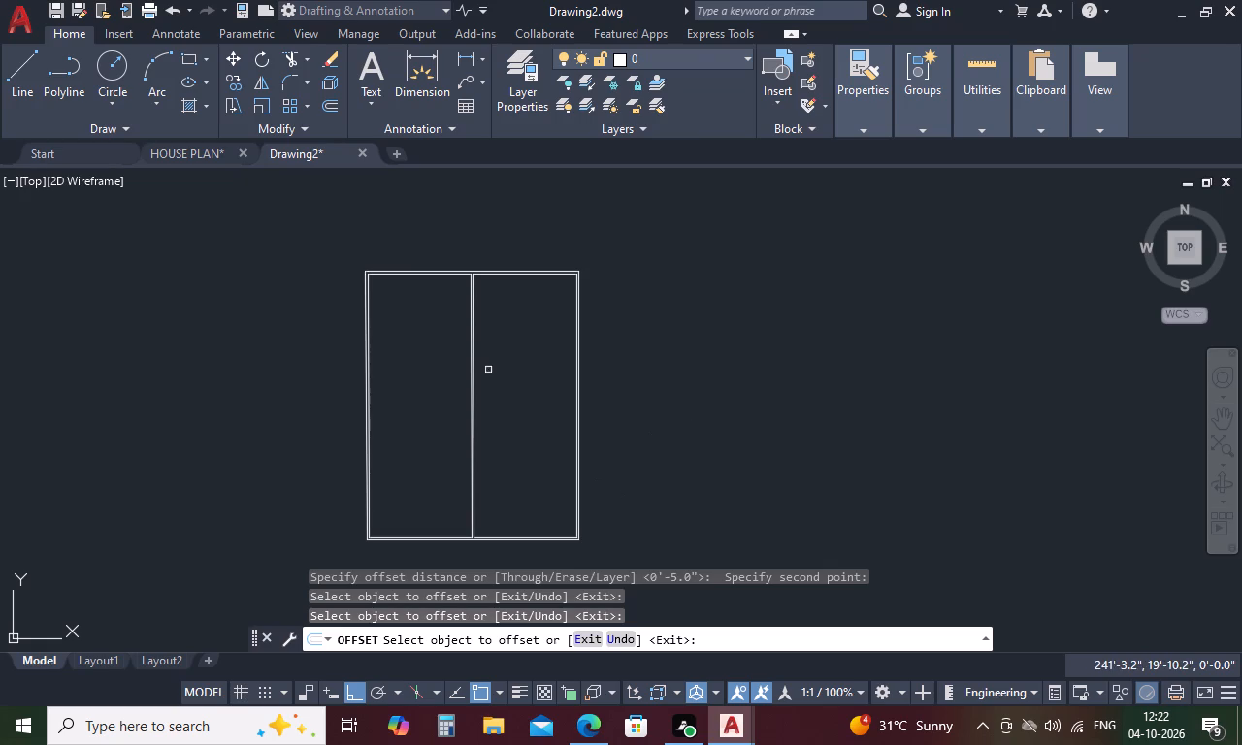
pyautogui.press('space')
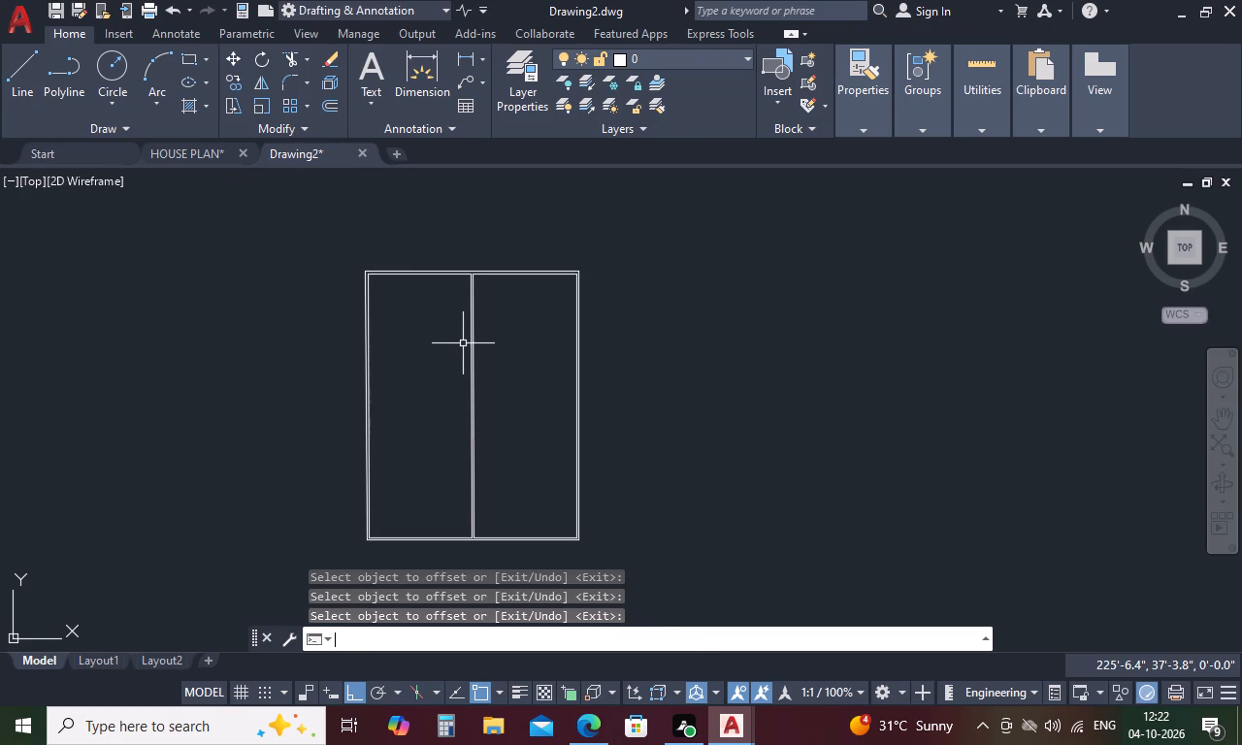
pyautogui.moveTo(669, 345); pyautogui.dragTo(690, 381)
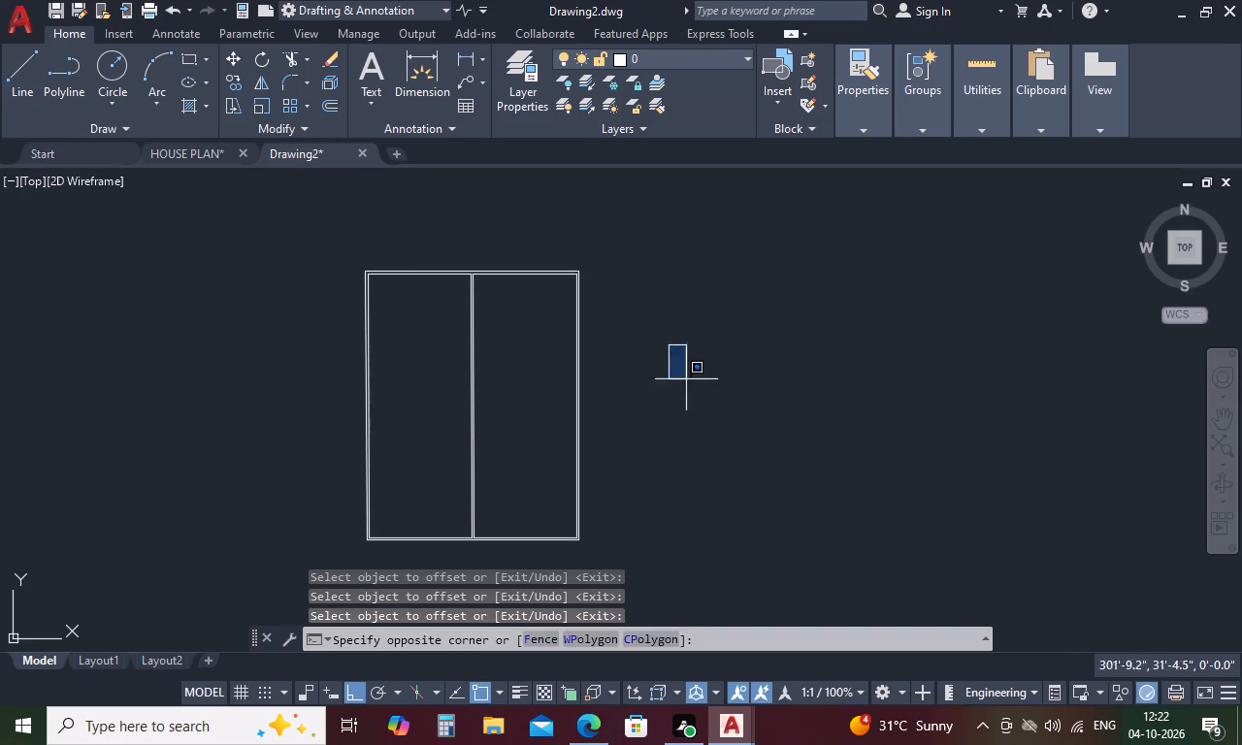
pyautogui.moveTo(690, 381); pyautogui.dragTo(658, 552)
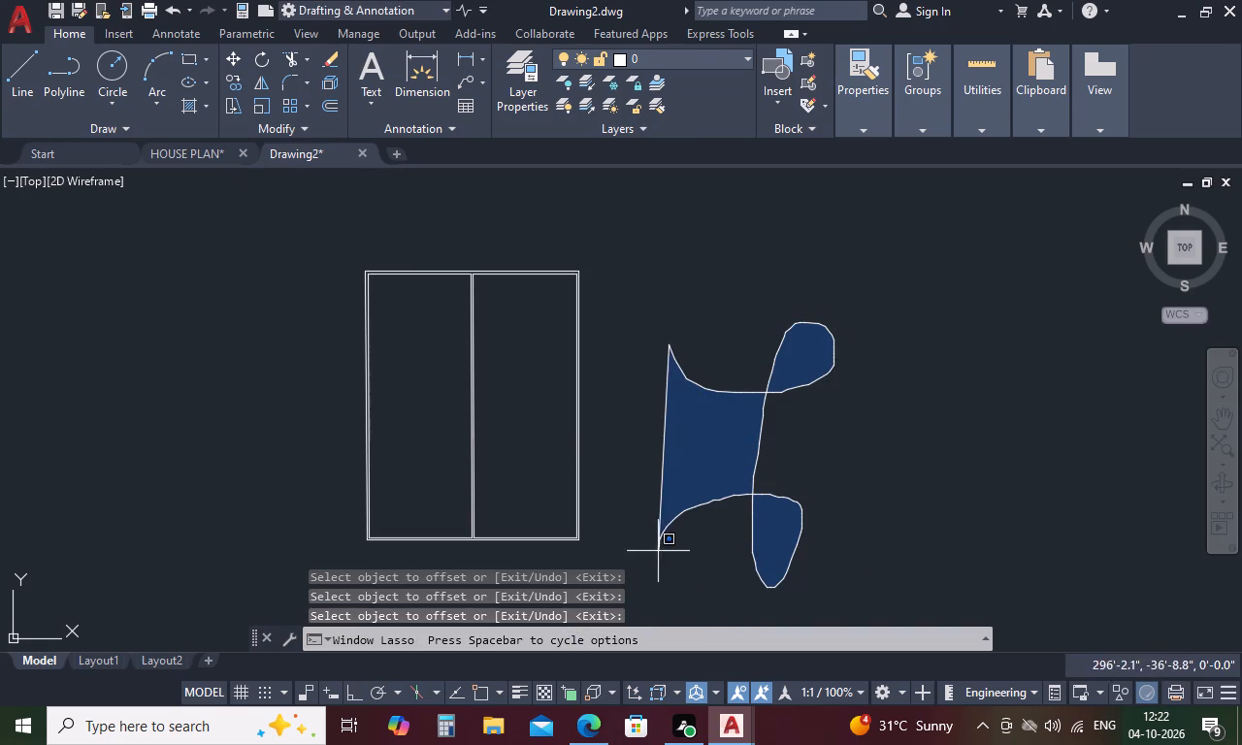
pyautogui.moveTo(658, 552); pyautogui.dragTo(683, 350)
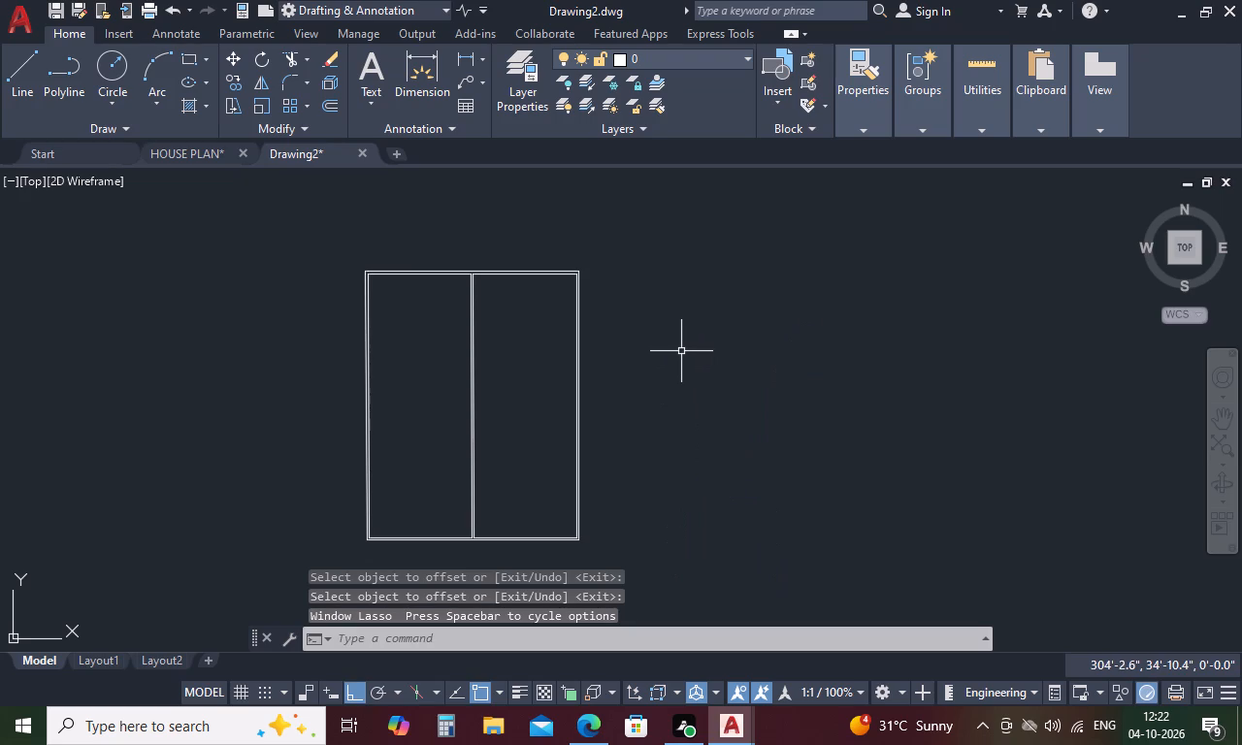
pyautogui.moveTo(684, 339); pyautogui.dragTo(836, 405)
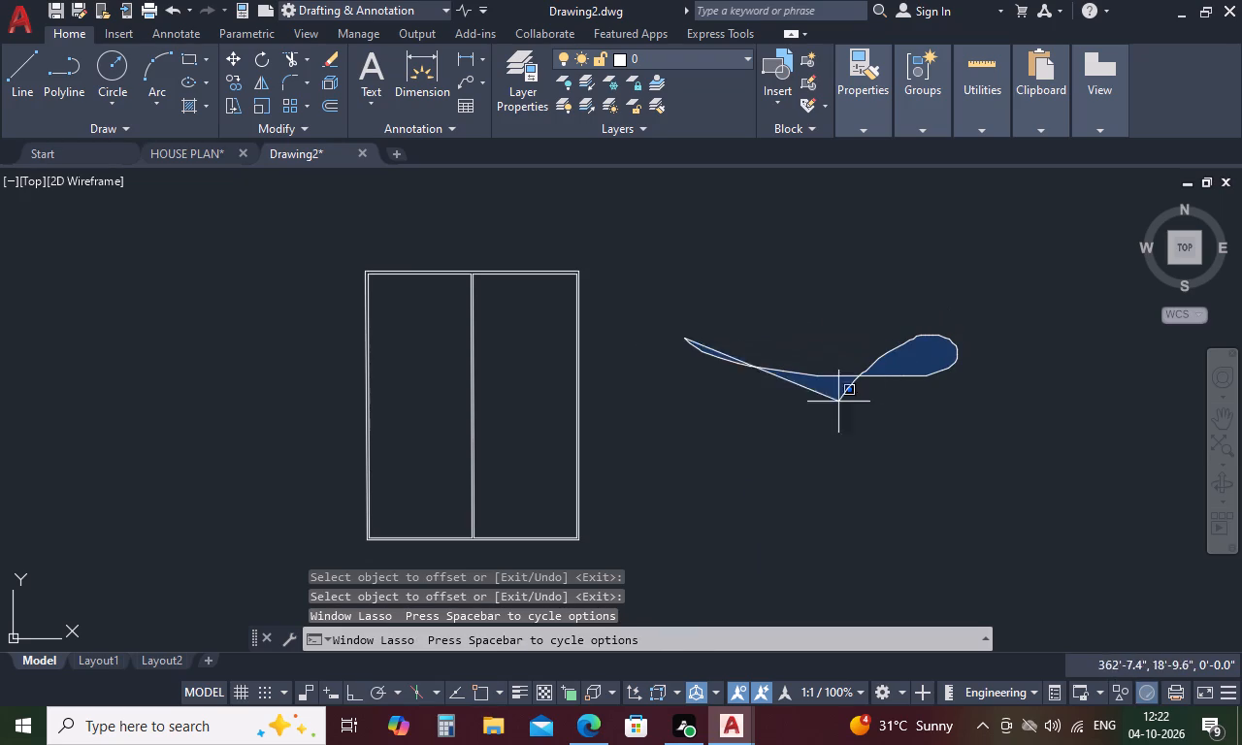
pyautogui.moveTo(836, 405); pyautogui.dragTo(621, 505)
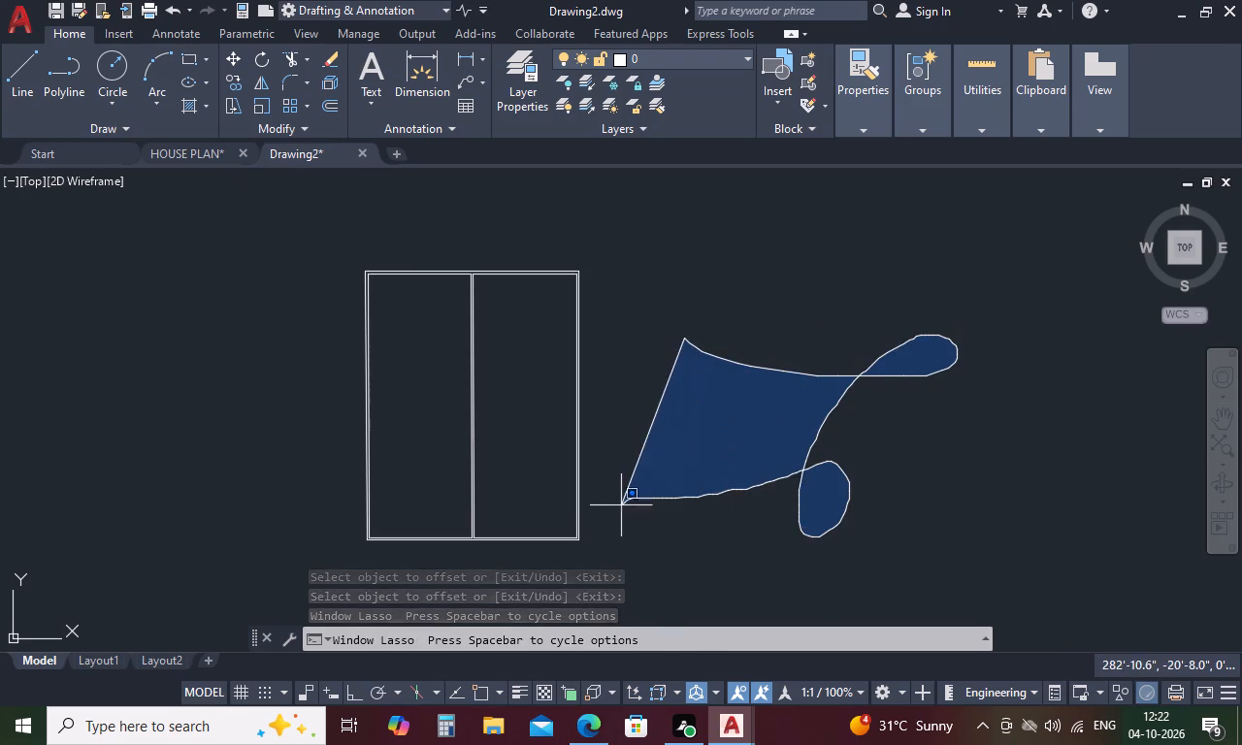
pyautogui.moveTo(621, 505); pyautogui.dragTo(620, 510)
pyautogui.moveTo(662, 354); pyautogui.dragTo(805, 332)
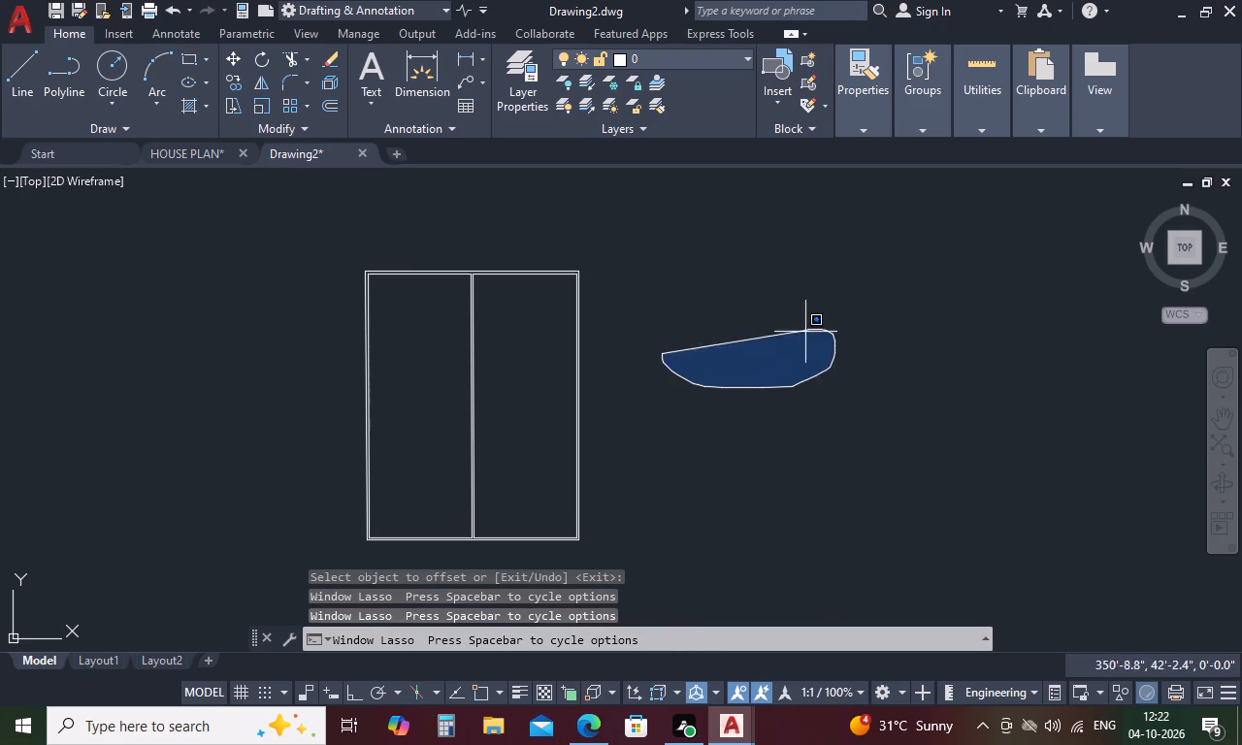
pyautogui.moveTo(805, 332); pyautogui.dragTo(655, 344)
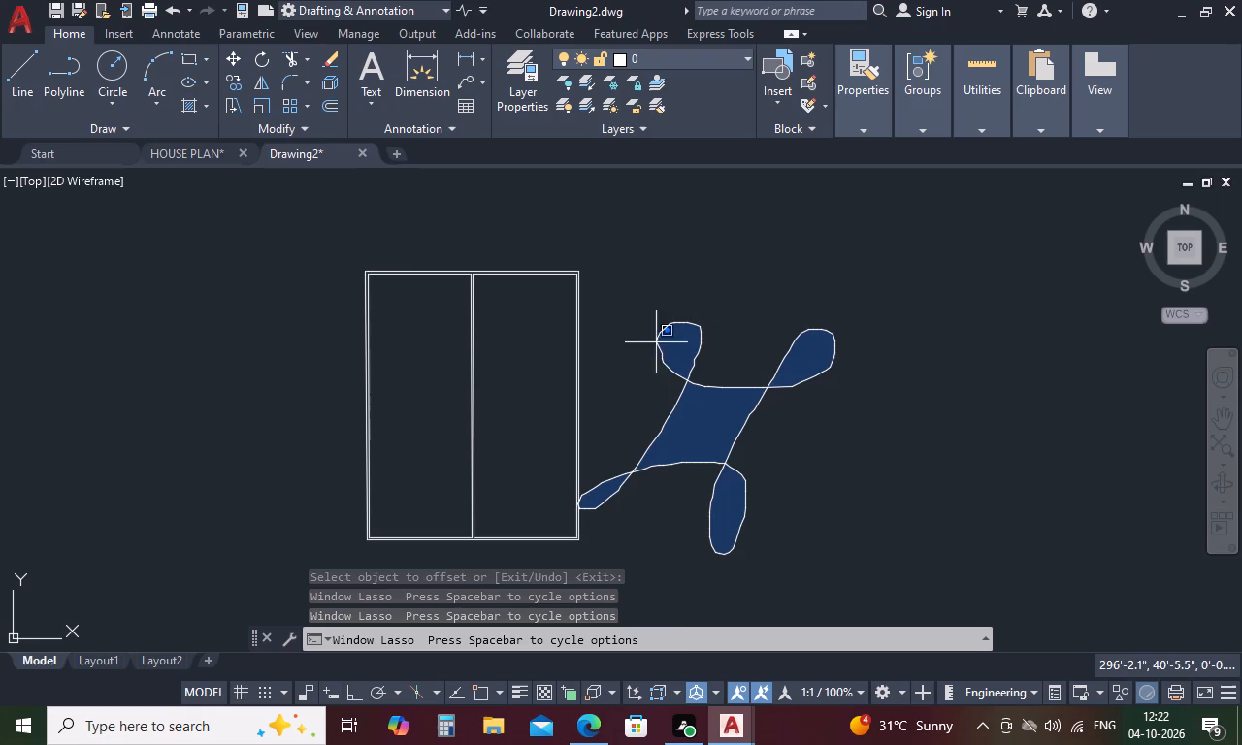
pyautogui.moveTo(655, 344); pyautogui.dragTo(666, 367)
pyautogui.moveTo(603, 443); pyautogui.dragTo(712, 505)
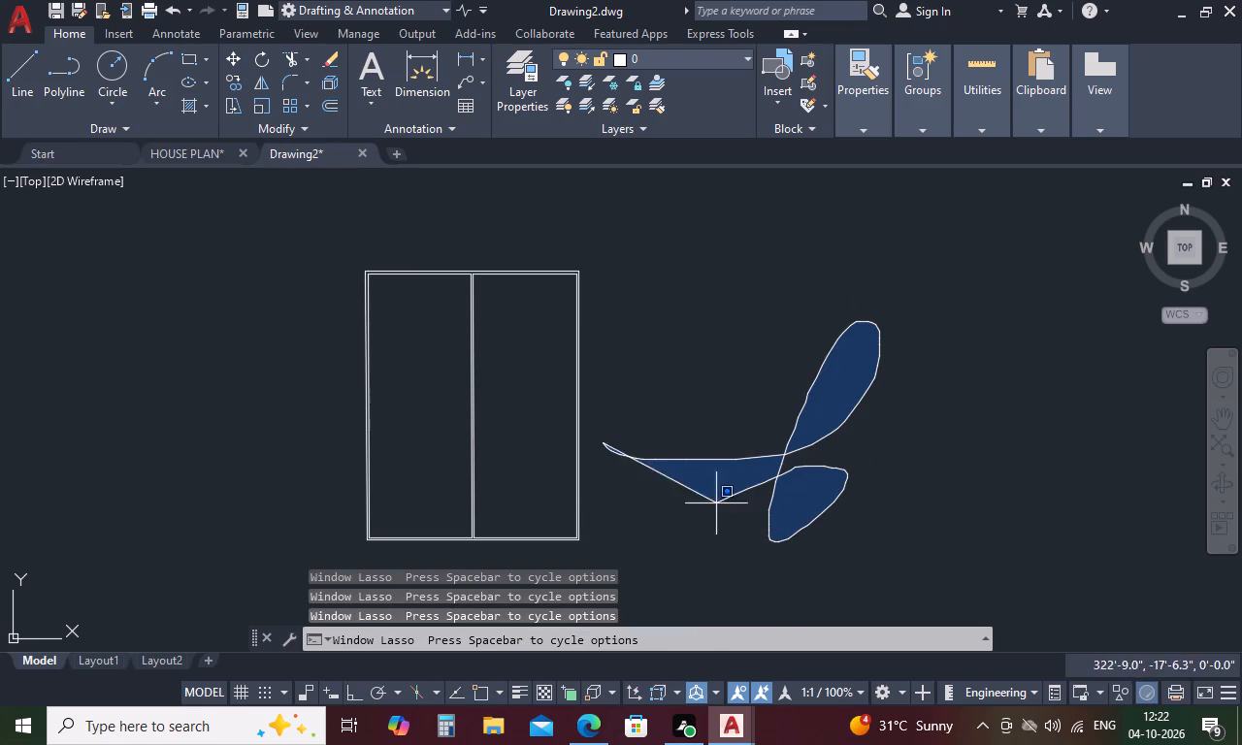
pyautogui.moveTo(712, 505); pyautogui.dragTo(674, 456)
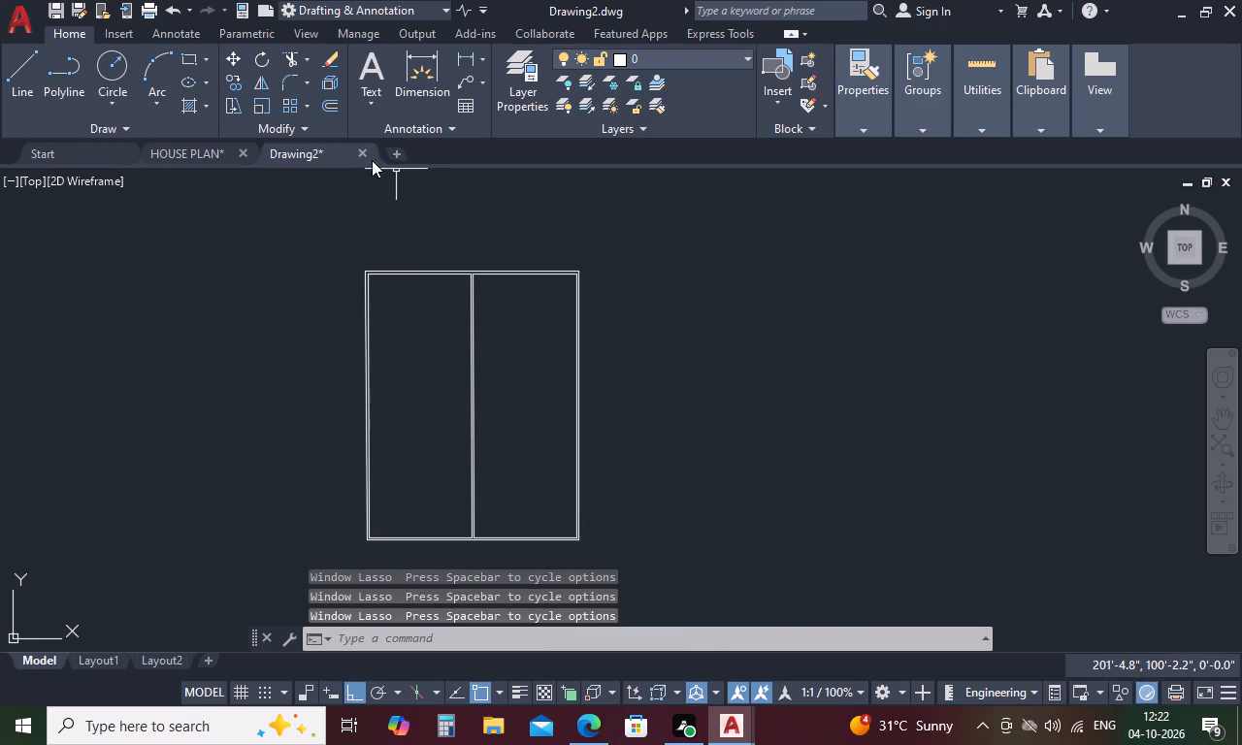
# Draw a horizontal line across the left room, about a third down, from the left wall's inner line to the left partition line.
pyautogui.scroll(-1, 426, 247)
pyautogui.scroll(2, 365, 249)
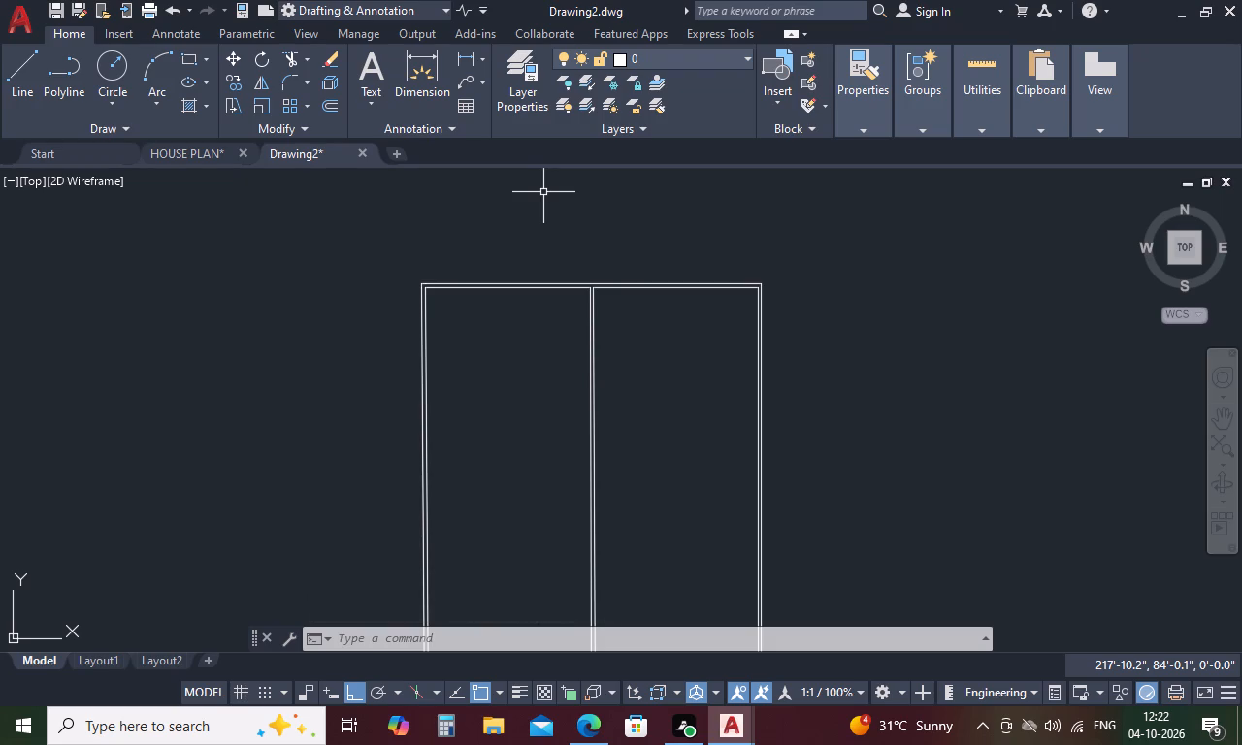
pyautogui.press('l')
pyautogui.press('Return')
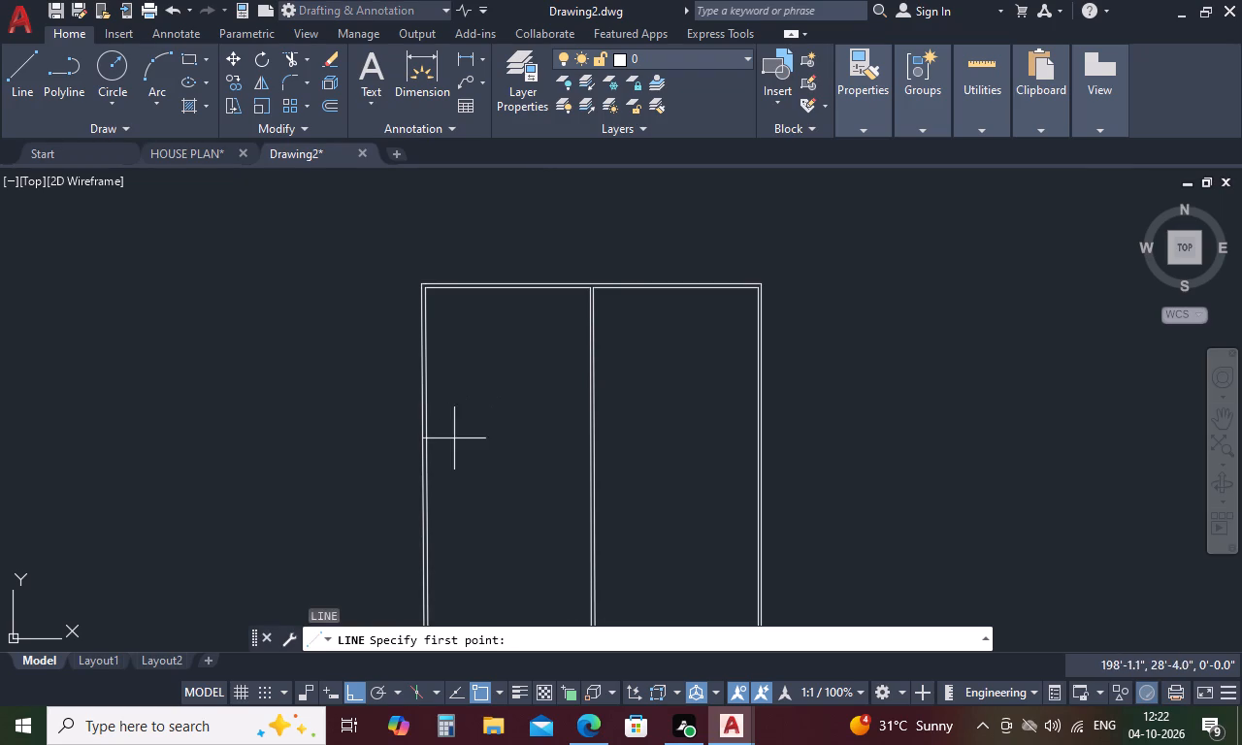
pyautogui.scroll(2, 428, 437)
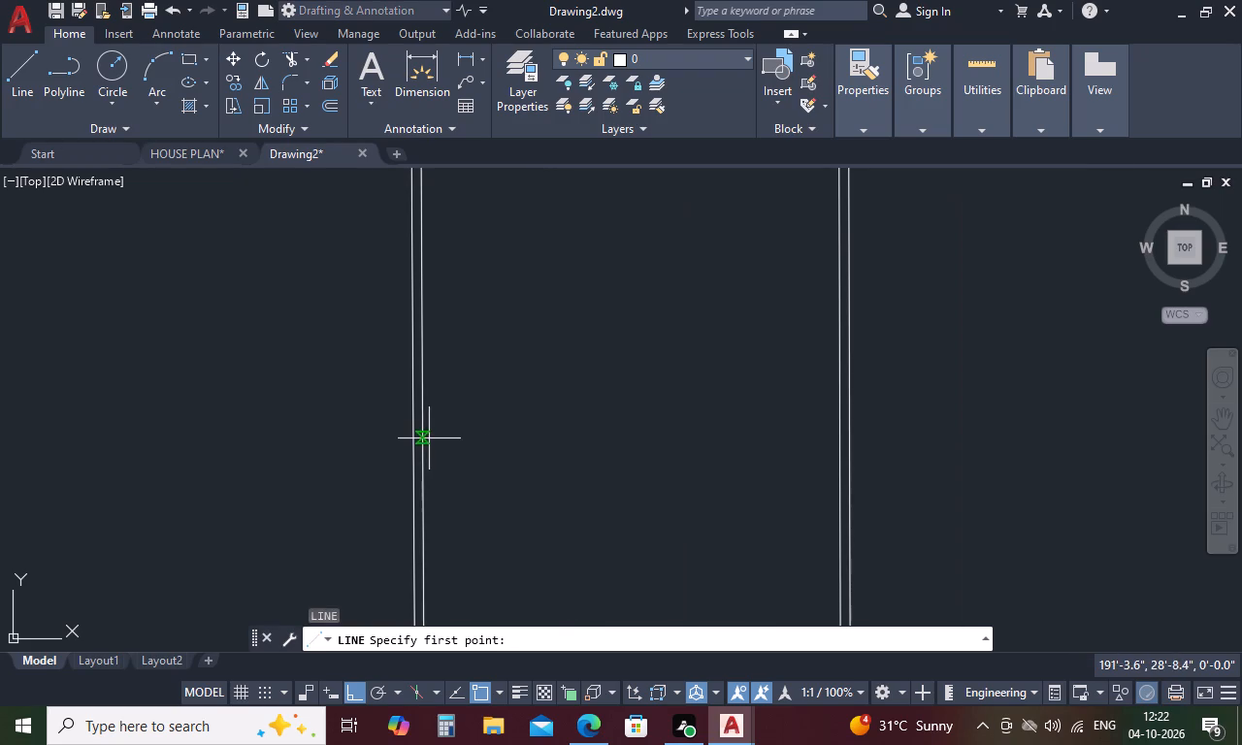
pyautogui.moveTo(423, 445); pyautogui.dragTo(439, 453)
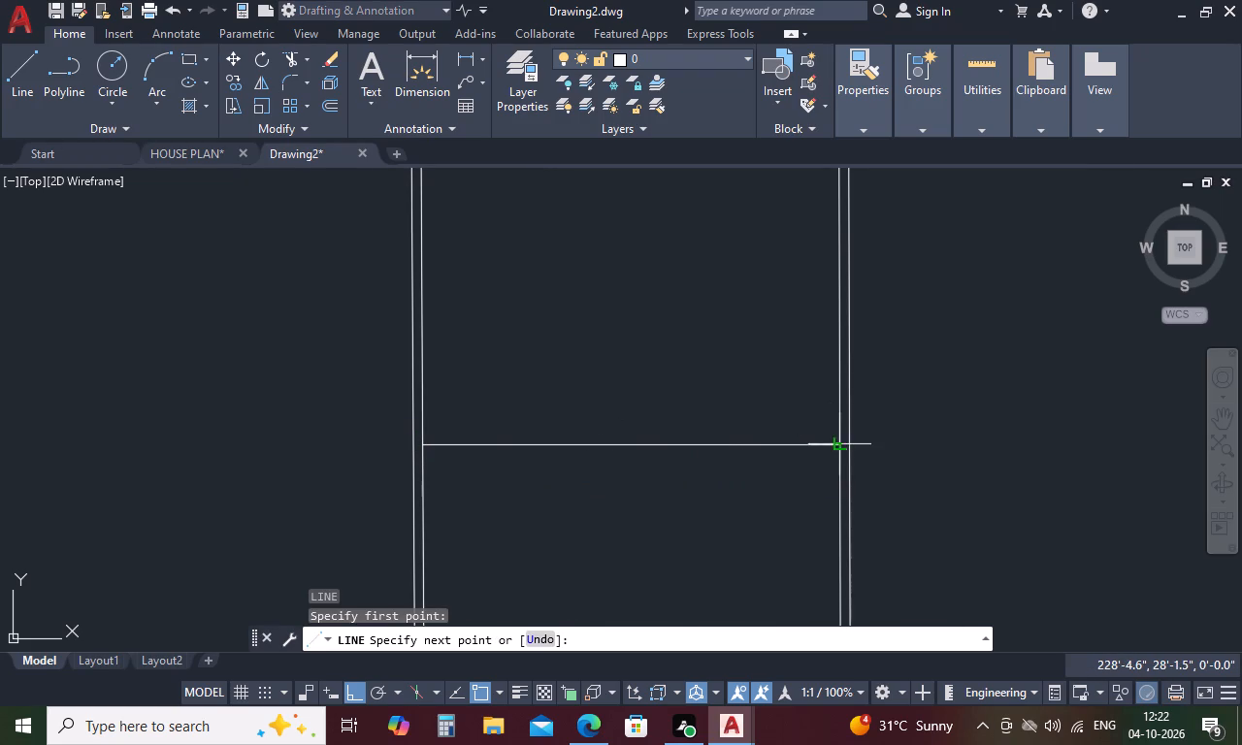
pyautogui.click(837, 443)
pyautogui.scroll(-2, 834, 439)
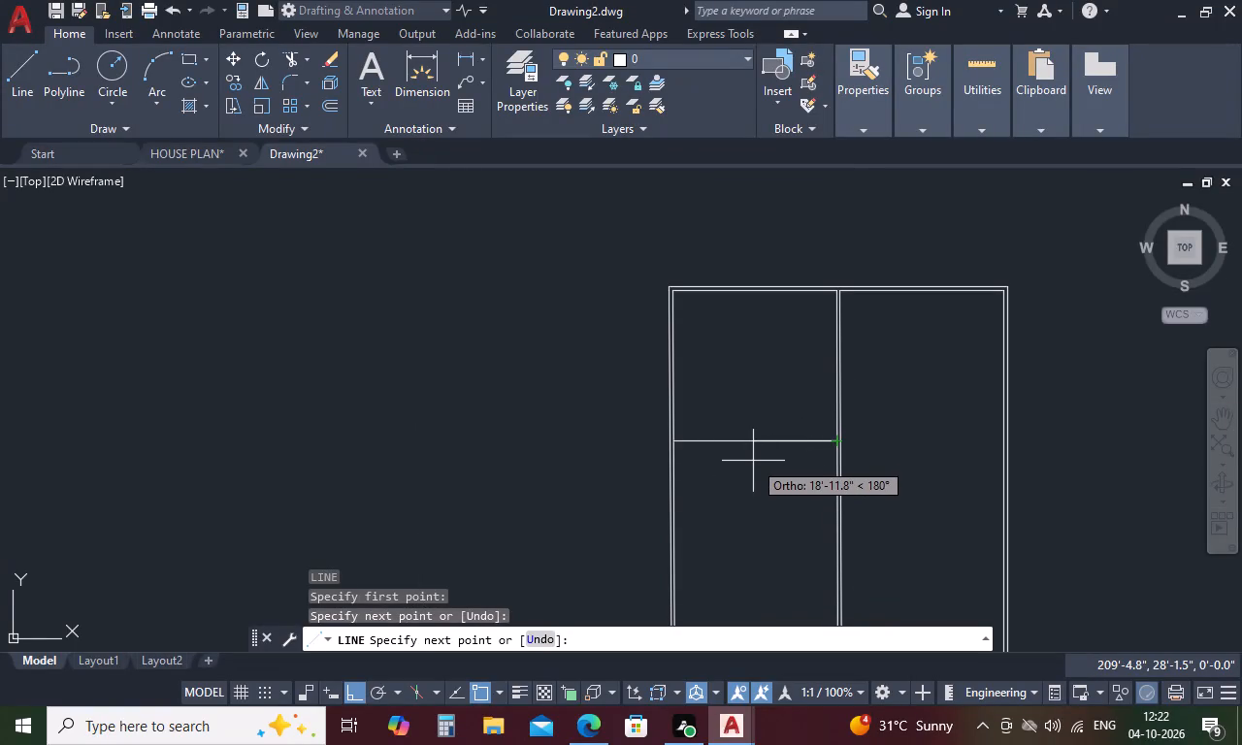
pyautogui.press('Escape')
# Extend the new horizontal line across the partition to the right wall's inner line.
pyautogui.write('EX')
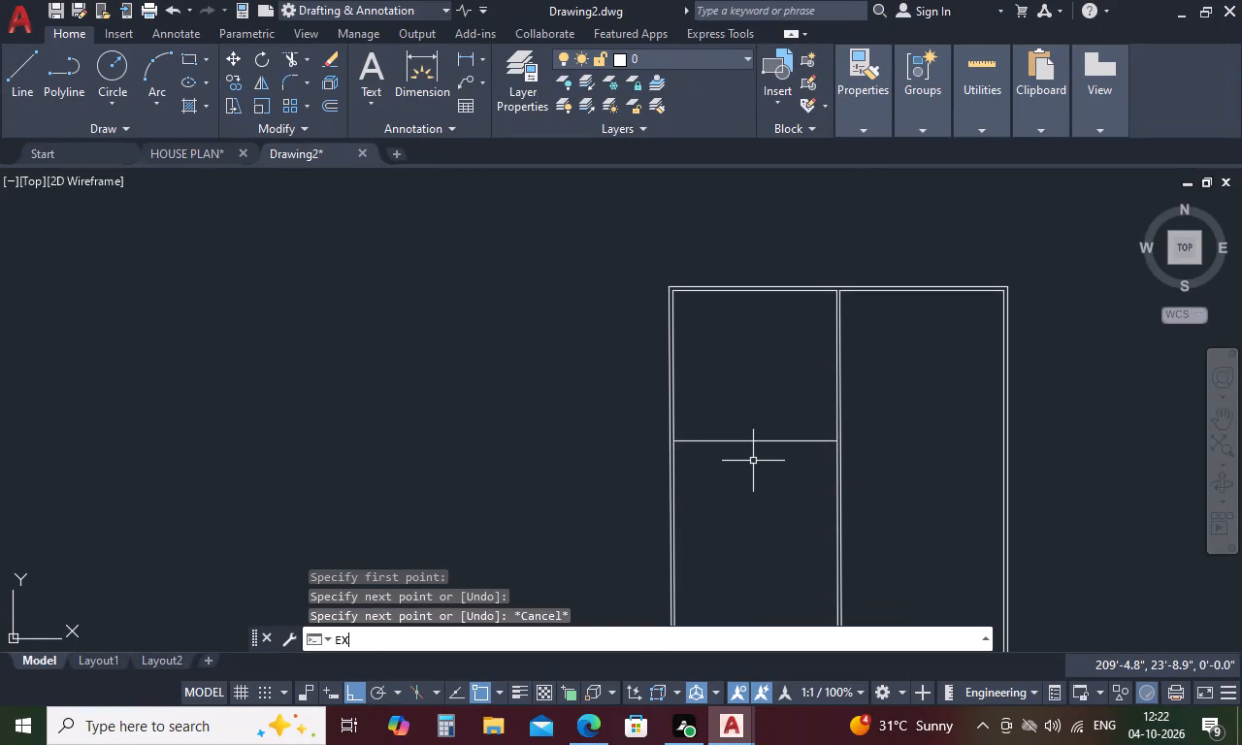
pyautogui.press('space')
pyautogui.click(783, 440)
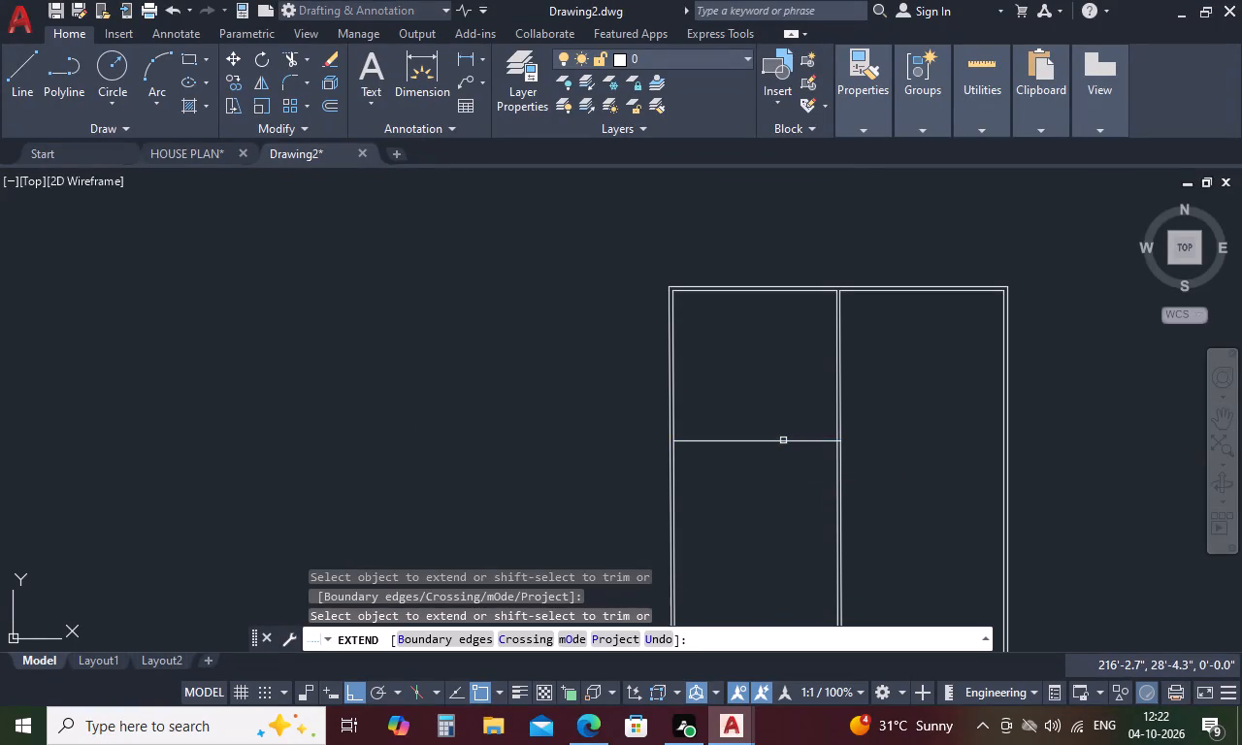
pyautogui.click(806, 442)
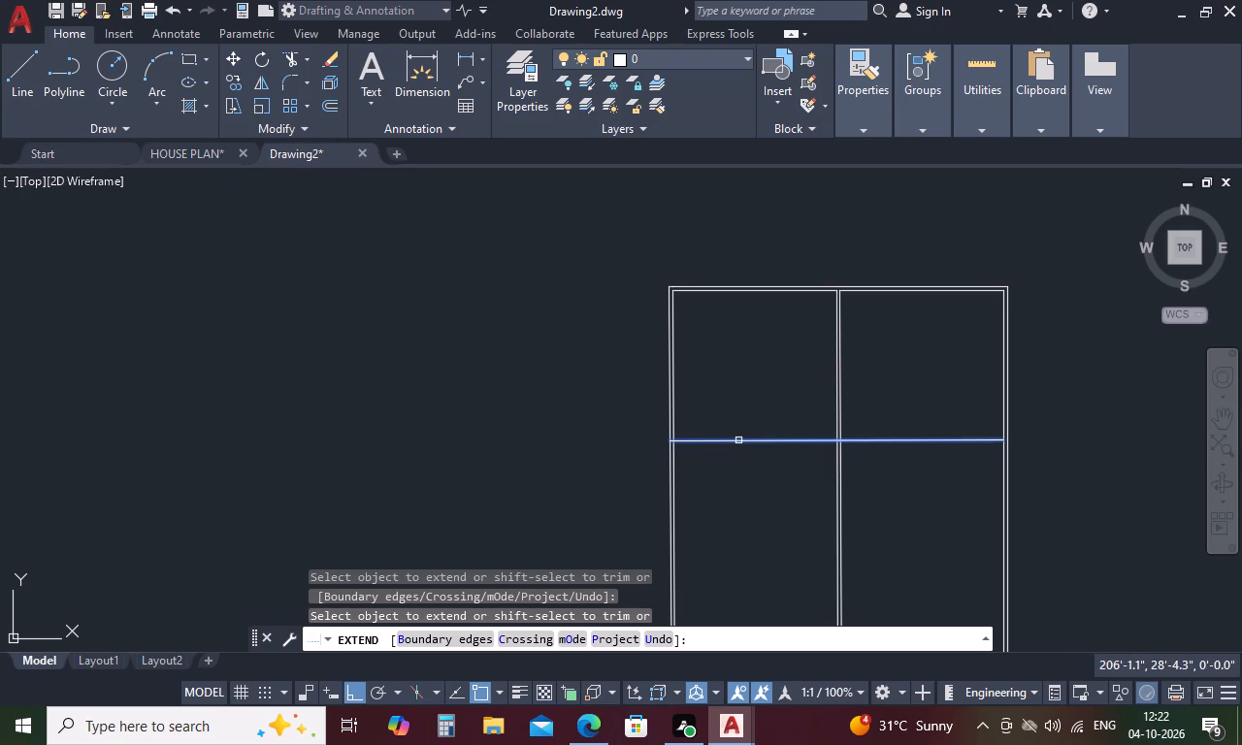
pyautogui.press('Escape')
# Offset the full-width horizontal line 10" downward to form a double-line cross wall.
pyautogui.write('O')
pyautogui.press('space')
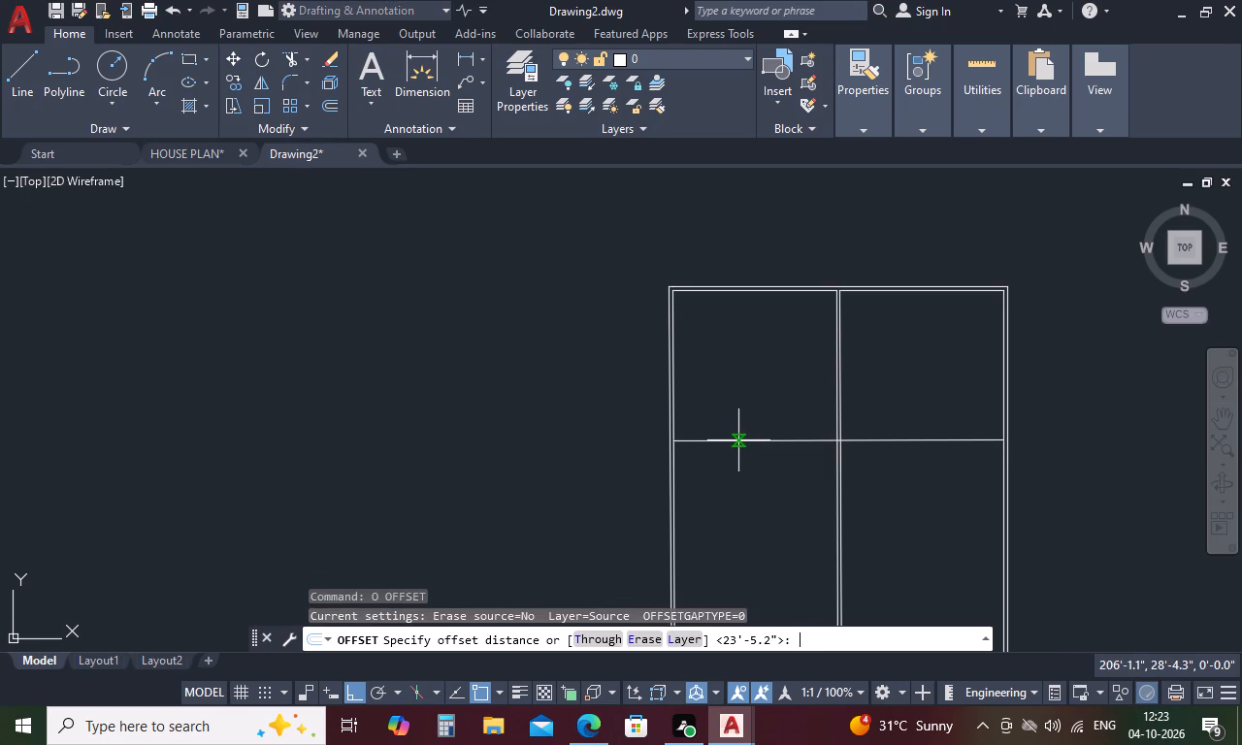
pyautogui.write('10')
pyautogui.press('space')
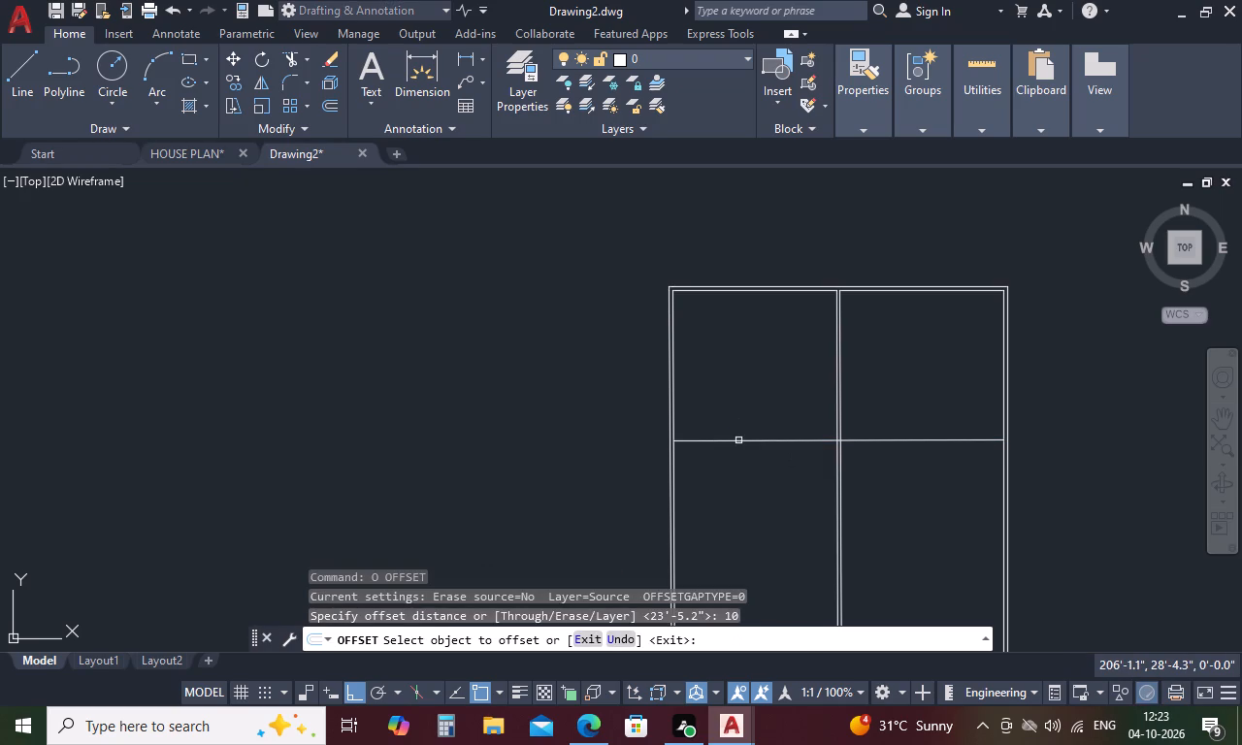
pyautogui.click(738, 438)
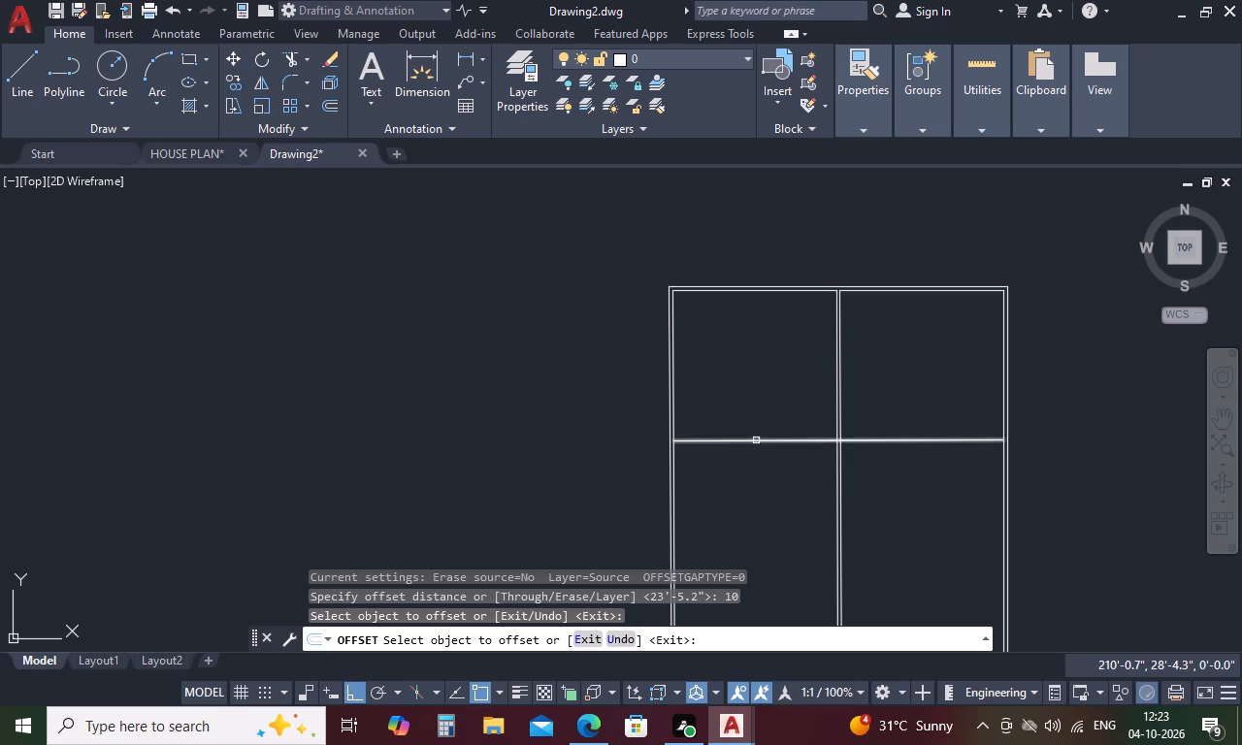
pyautogui.click(756, 440)
pyautogui.click(753, 488)
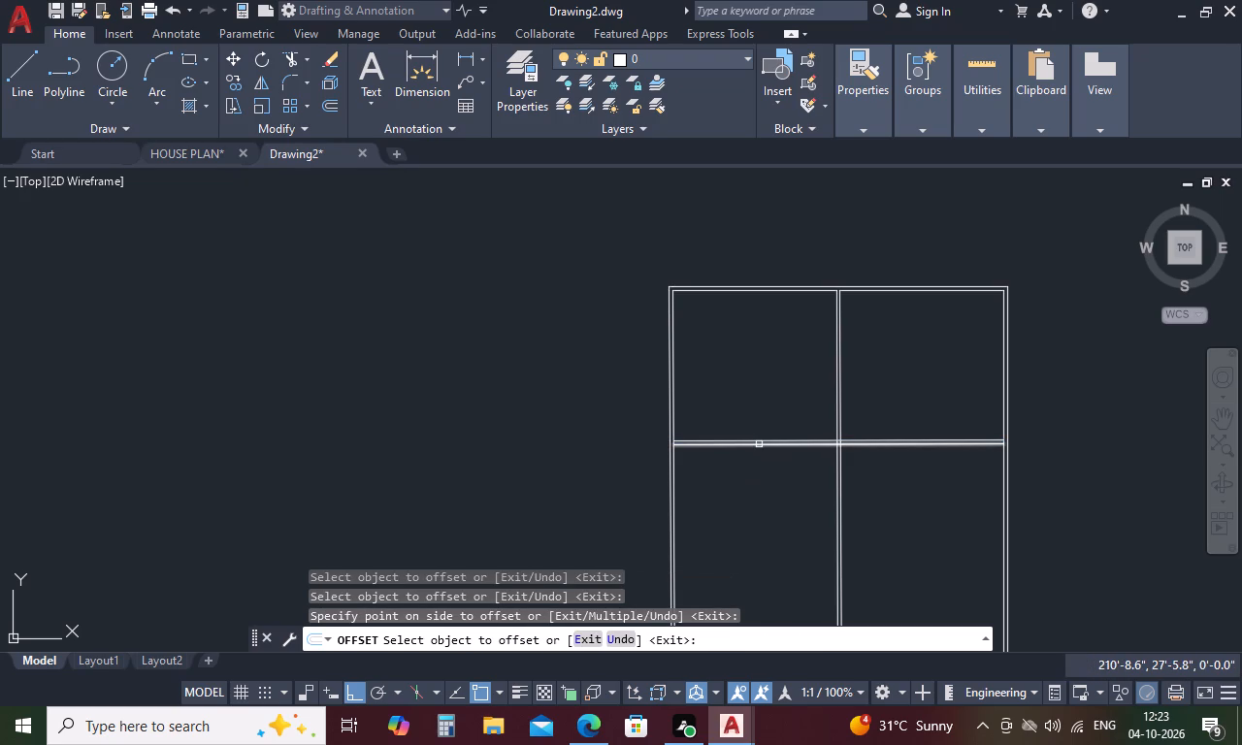
pyautogui.press('Escape')
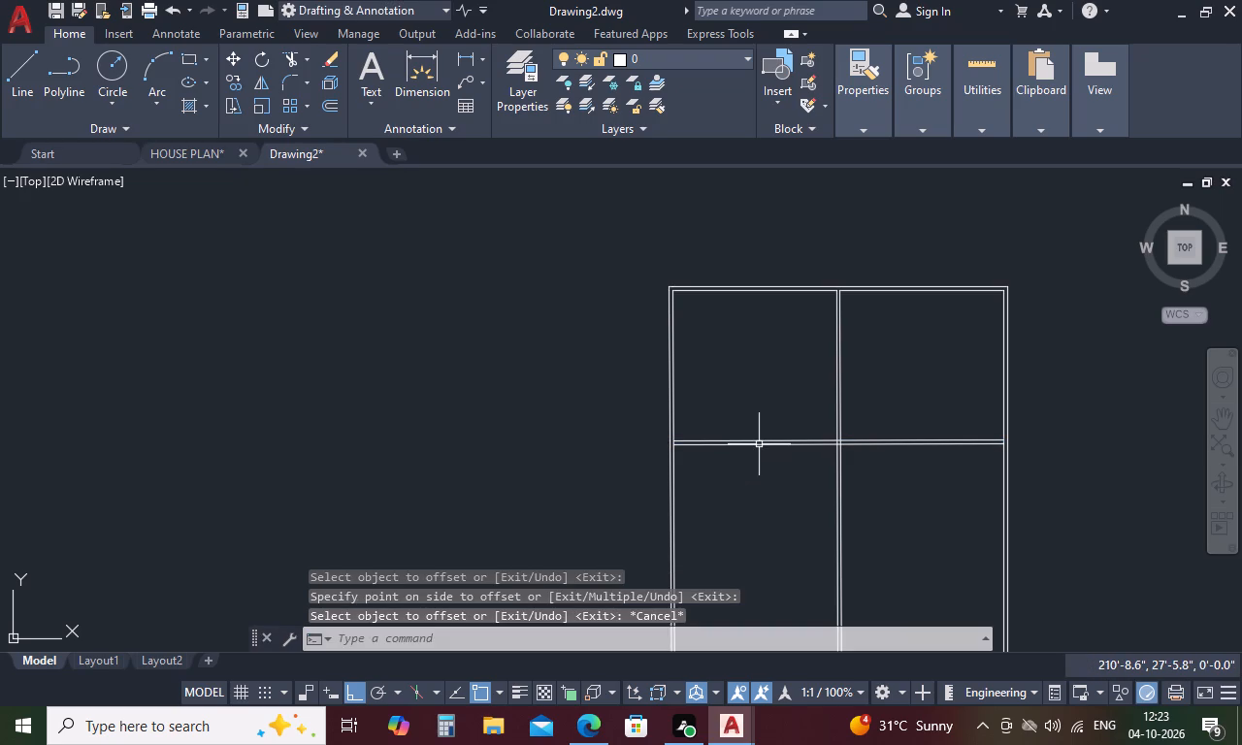
# Trim the left wall's inner line between the two cross-wall lines to open the left junction.
pyautogui.write('TR')
pyautogui.press('space')
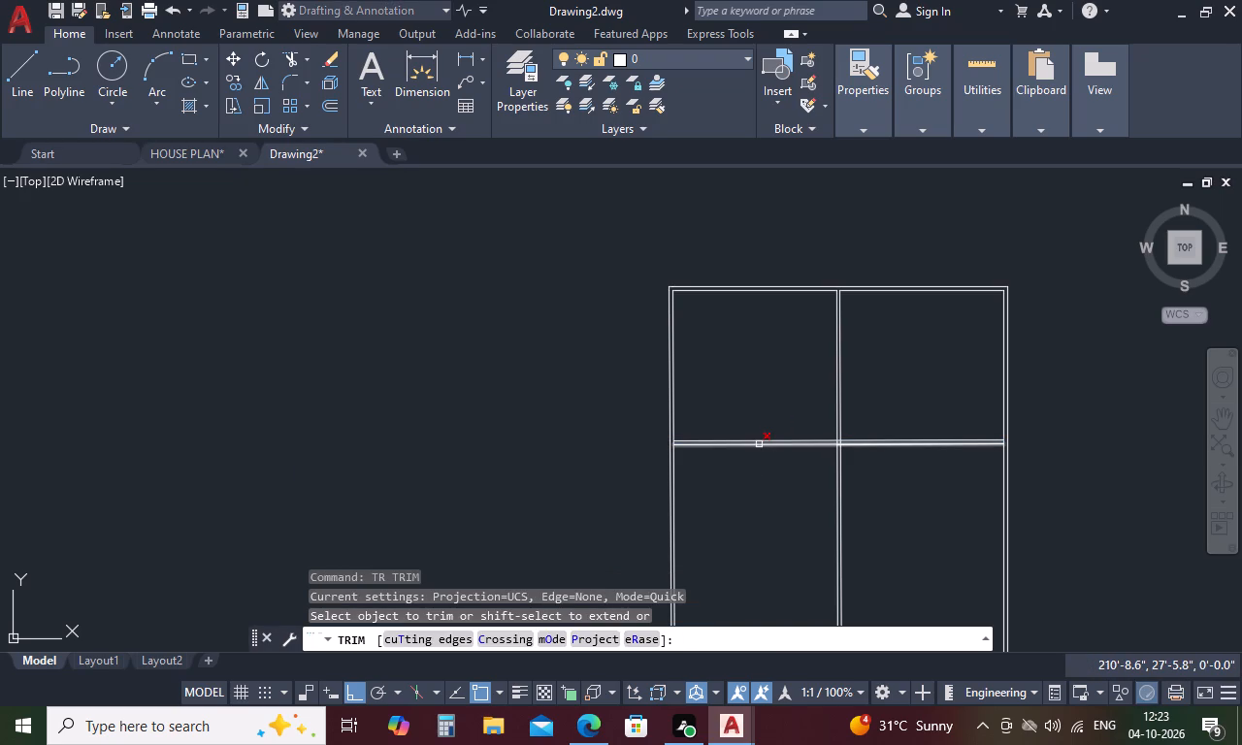
pyautogui.scroll(3, 679, 451)
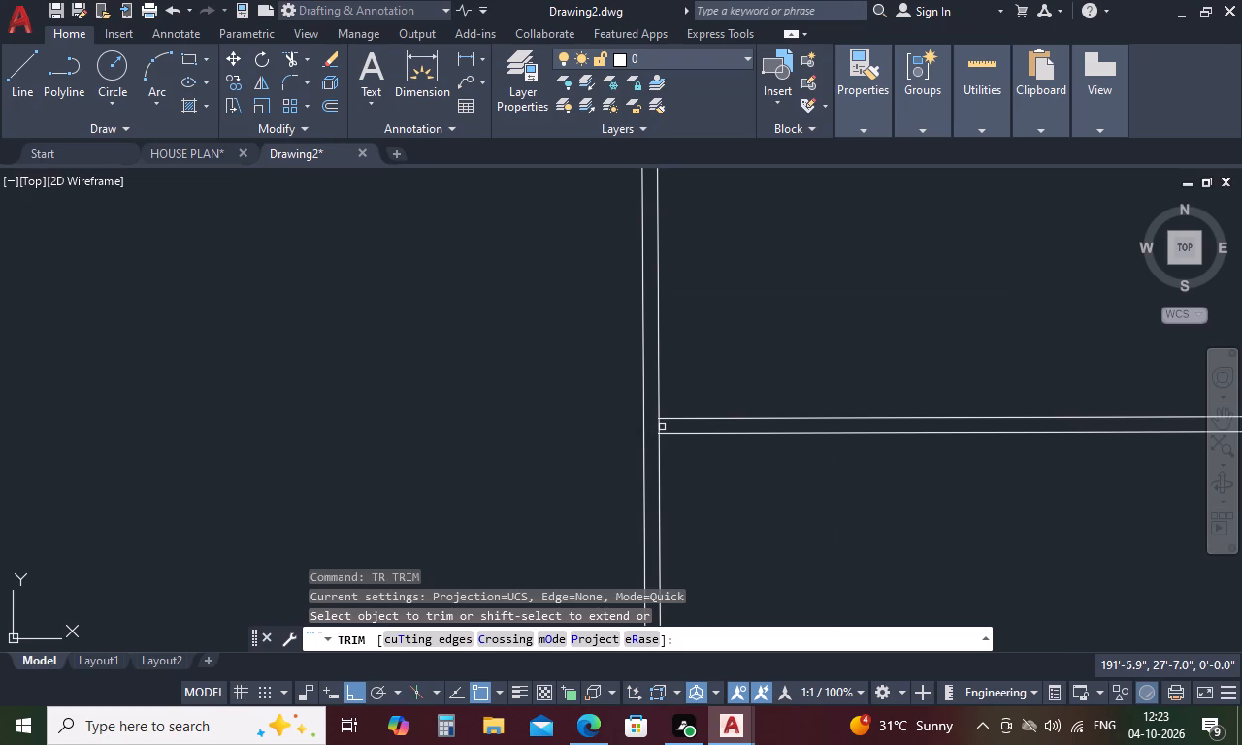
pyautogui.scroll(4, 660, 425)
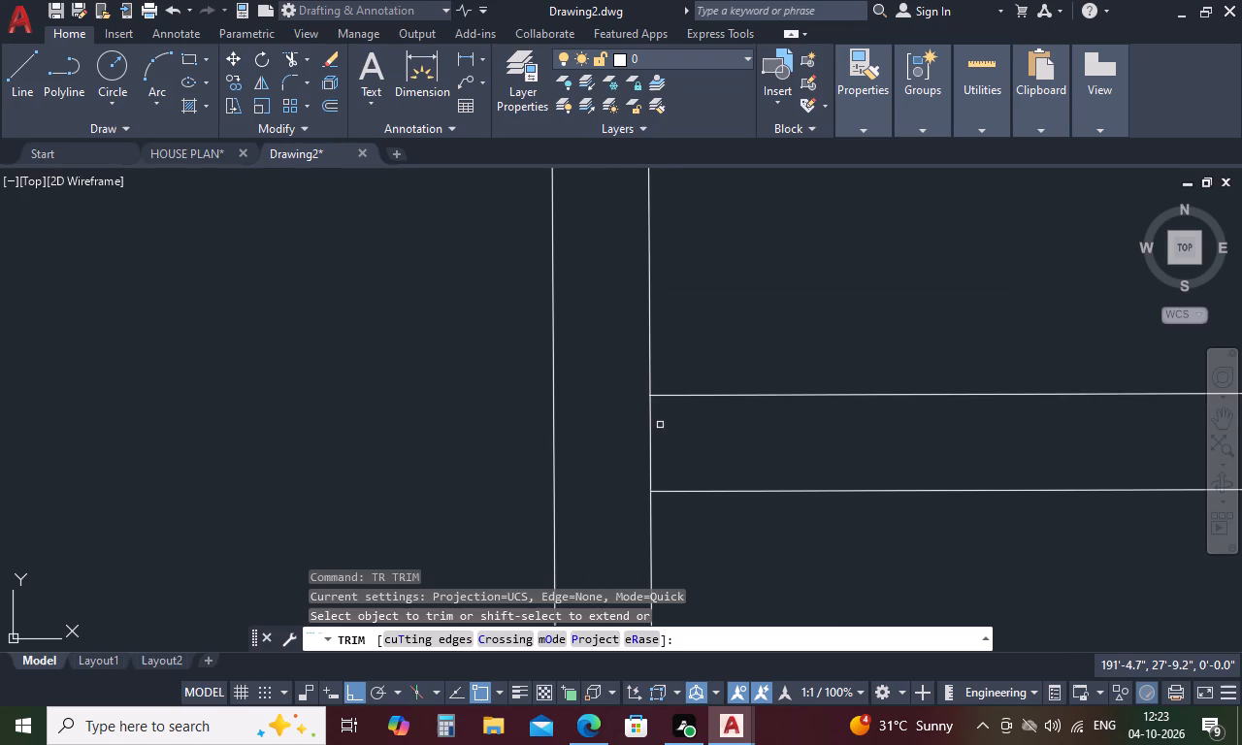
pyautogui.click(649, 444)
# Trim the horizontal and vertical line segments inside the crossing of the cross wall and the central partition.
pyautogui.scroll(-2, 649, 443)
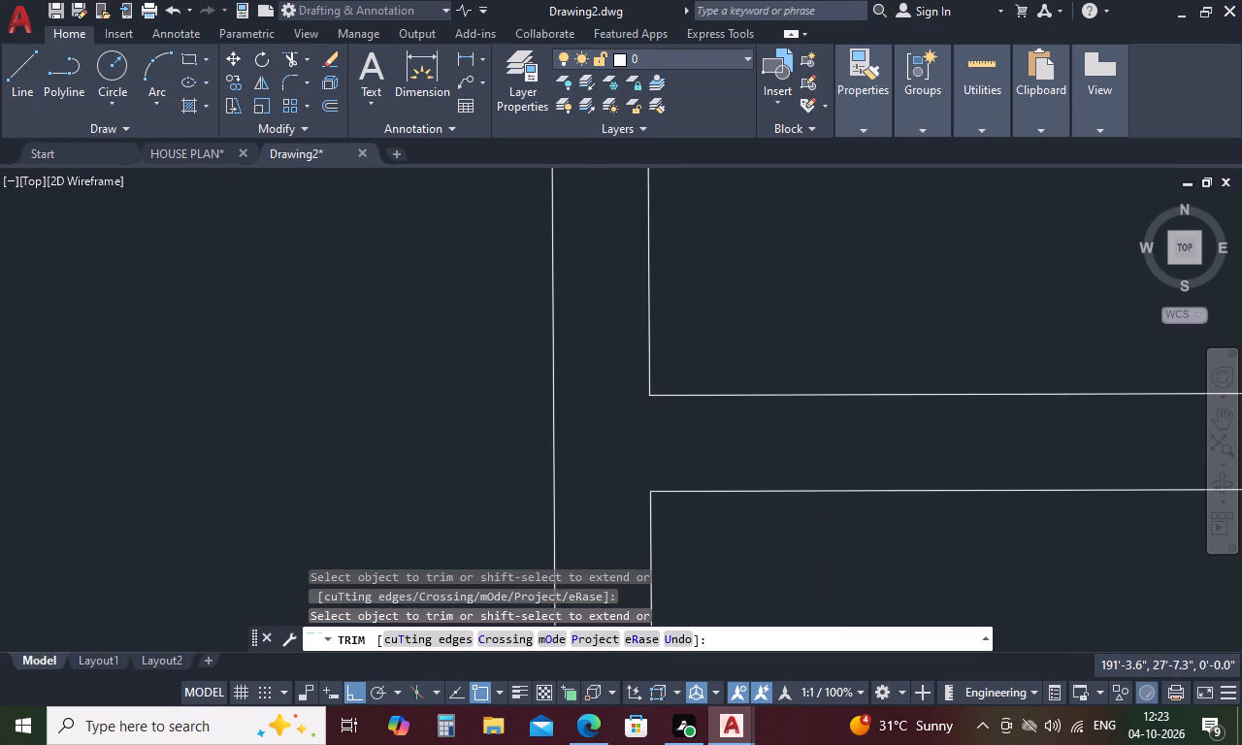
pyautogui.scroll(-6, 649, 443)
pyautogui.scroll(5, 757, 447)
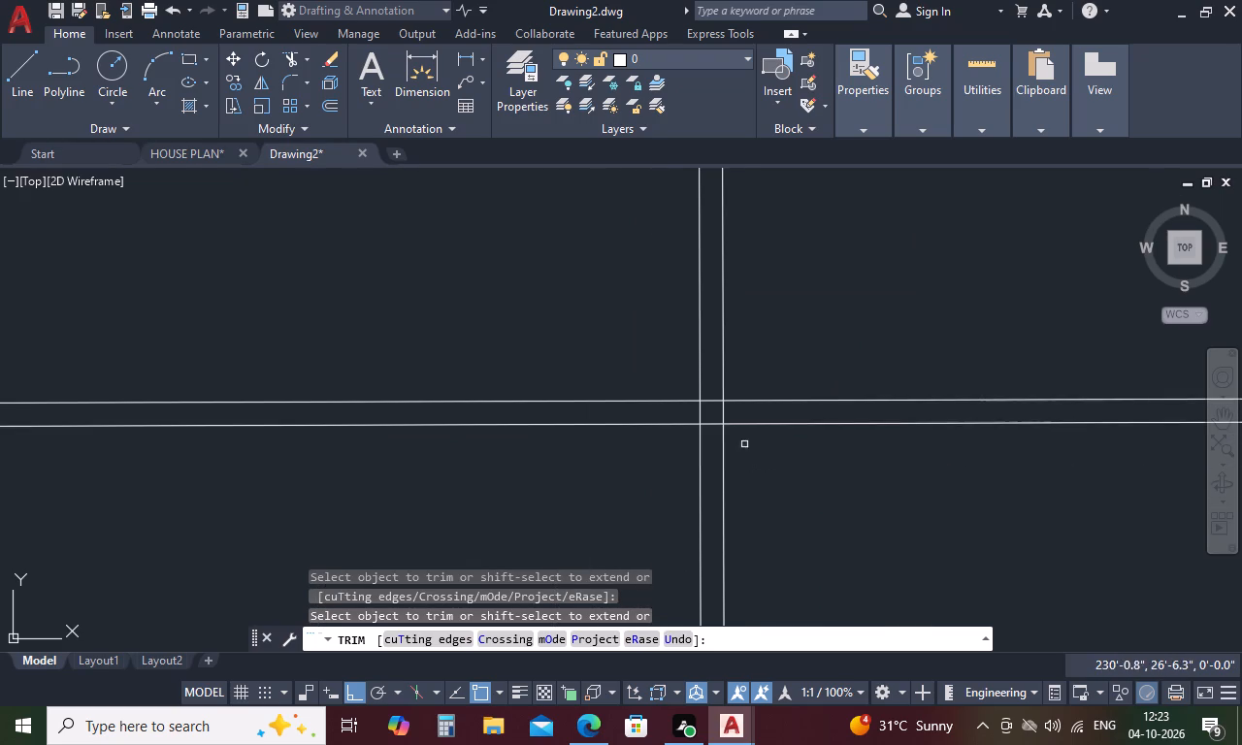
pyautogui.moveTo(713, 390); pyautogui.dragTo(716, 502)
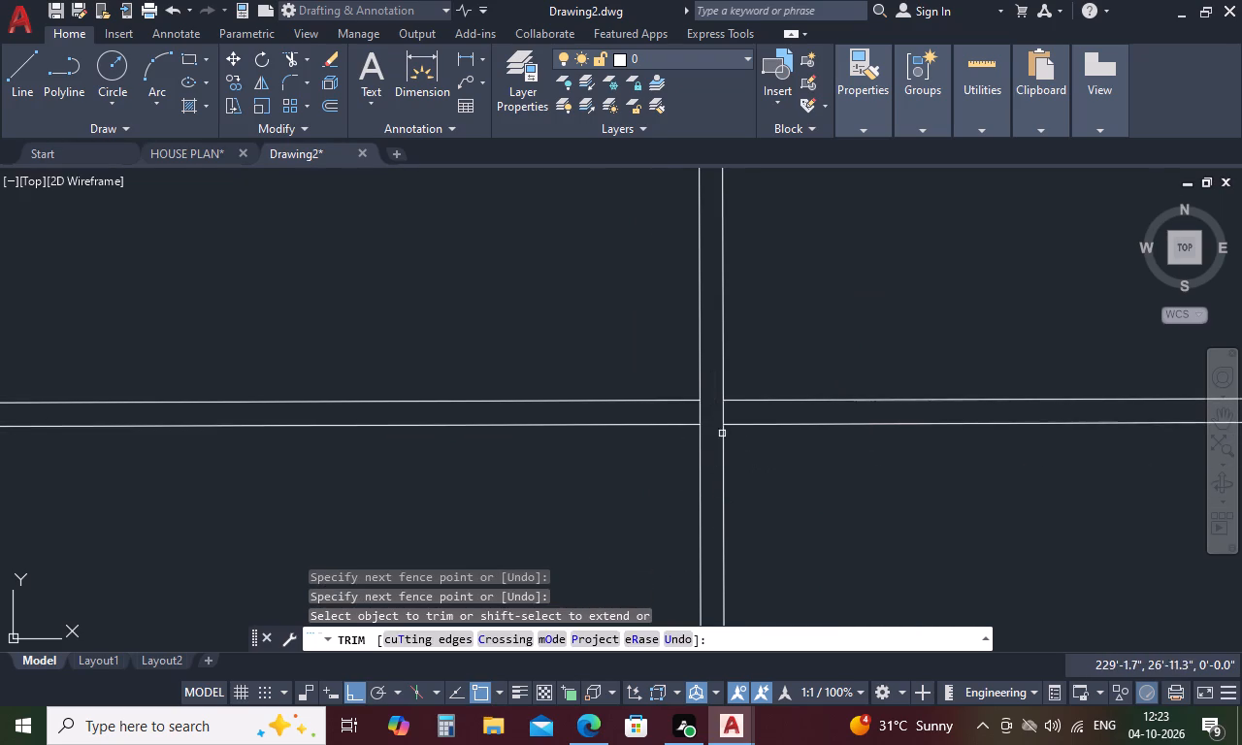
pyautogui.click(748, 418)
pyautogui.moveTo(749, 414); pyautogui.dragTo(677, 410)
pyautogui.moveTo(677, 411); pyautogui.dragTo(697, 424)
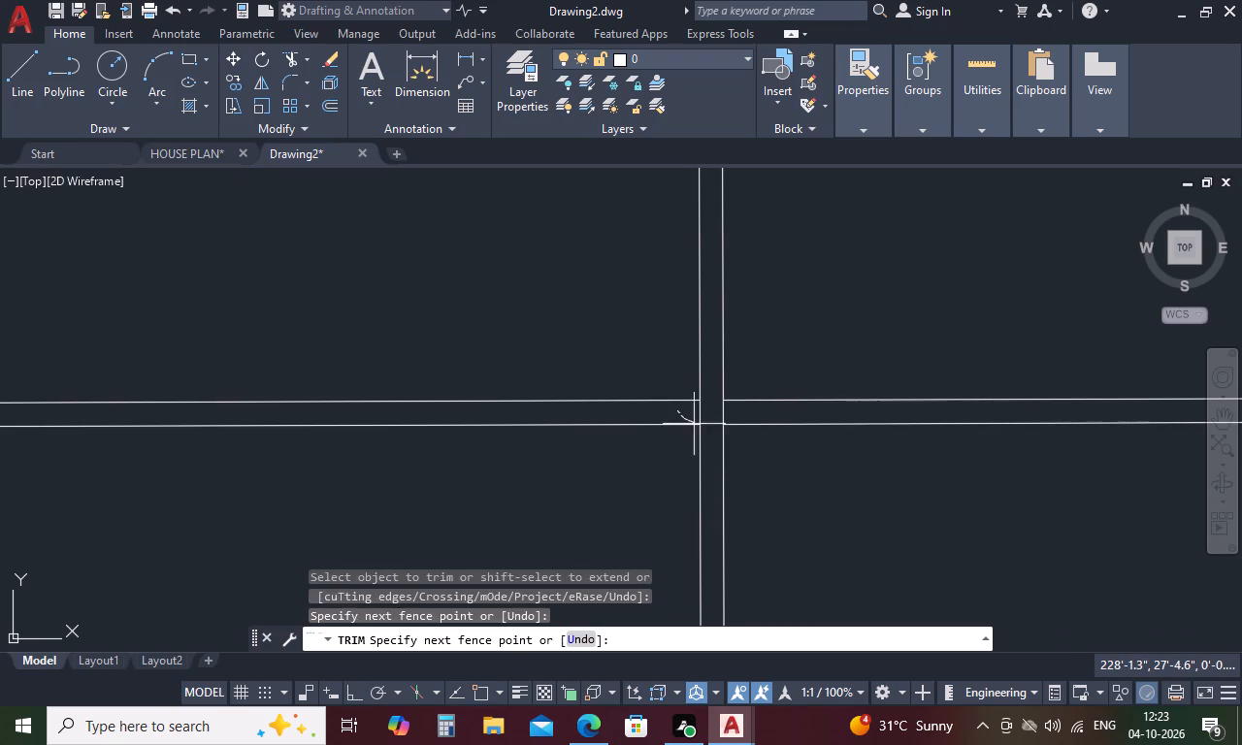
pyautogui.moveTo(697, 424); pyautogui.dragTo(765, 410)
# Trim the right wall's inner line between the two cross-wall lines to open the right junction.
pyautogui.scroll(-5, 577, 451)
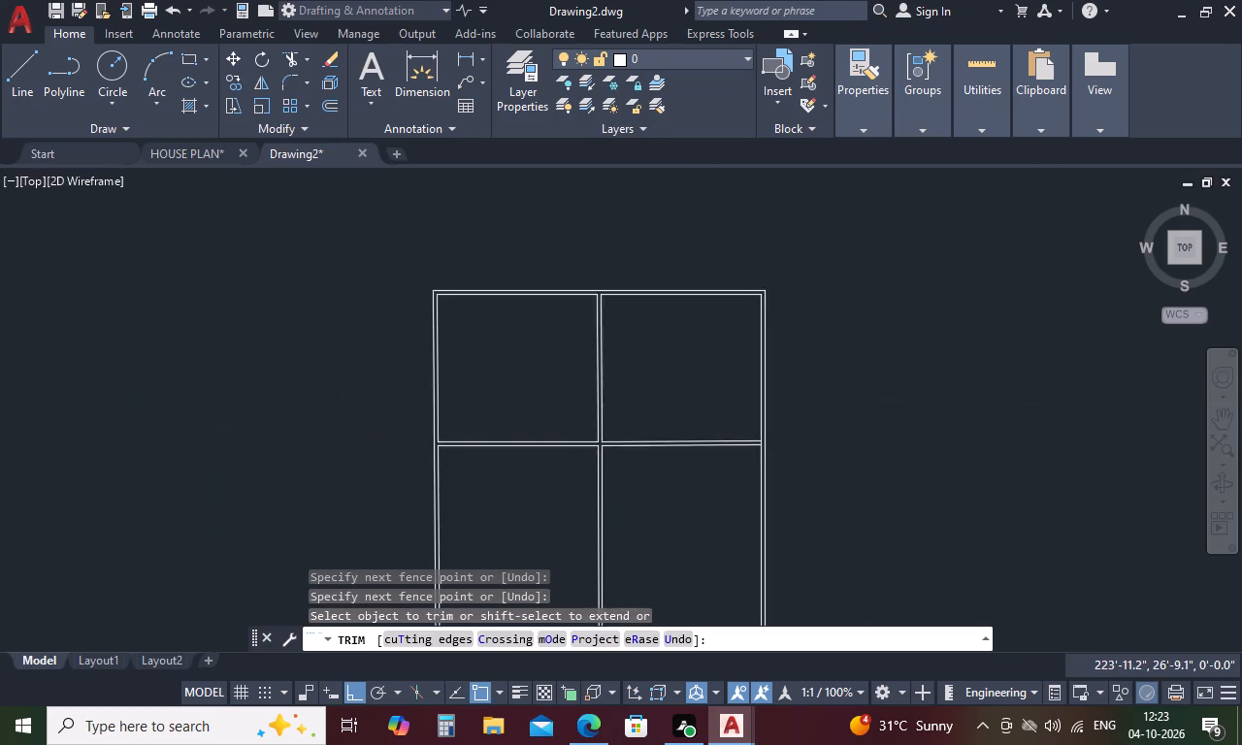
pyautogui.scroll(3, 707, 439)
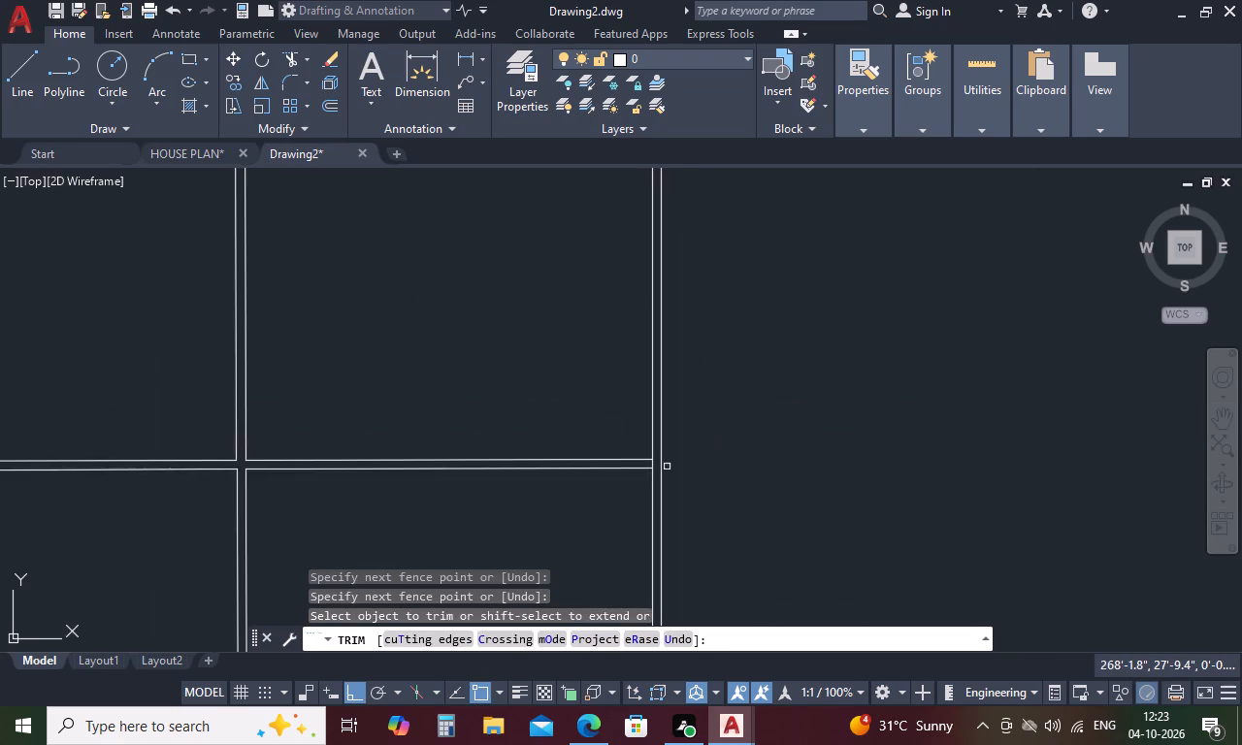
pyautogui.scroll(3, 638, 492)
pyautogui.click(691, 391)
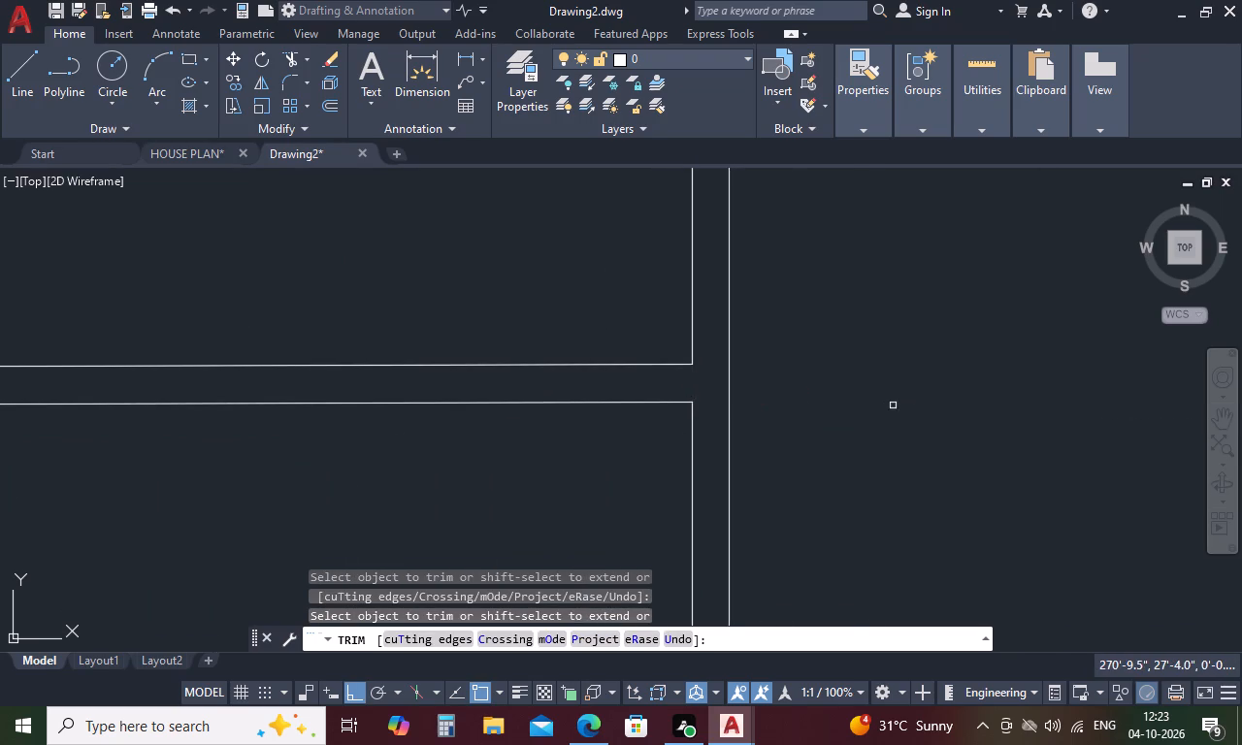
pyautogui.scroll(-4, 893, 405)
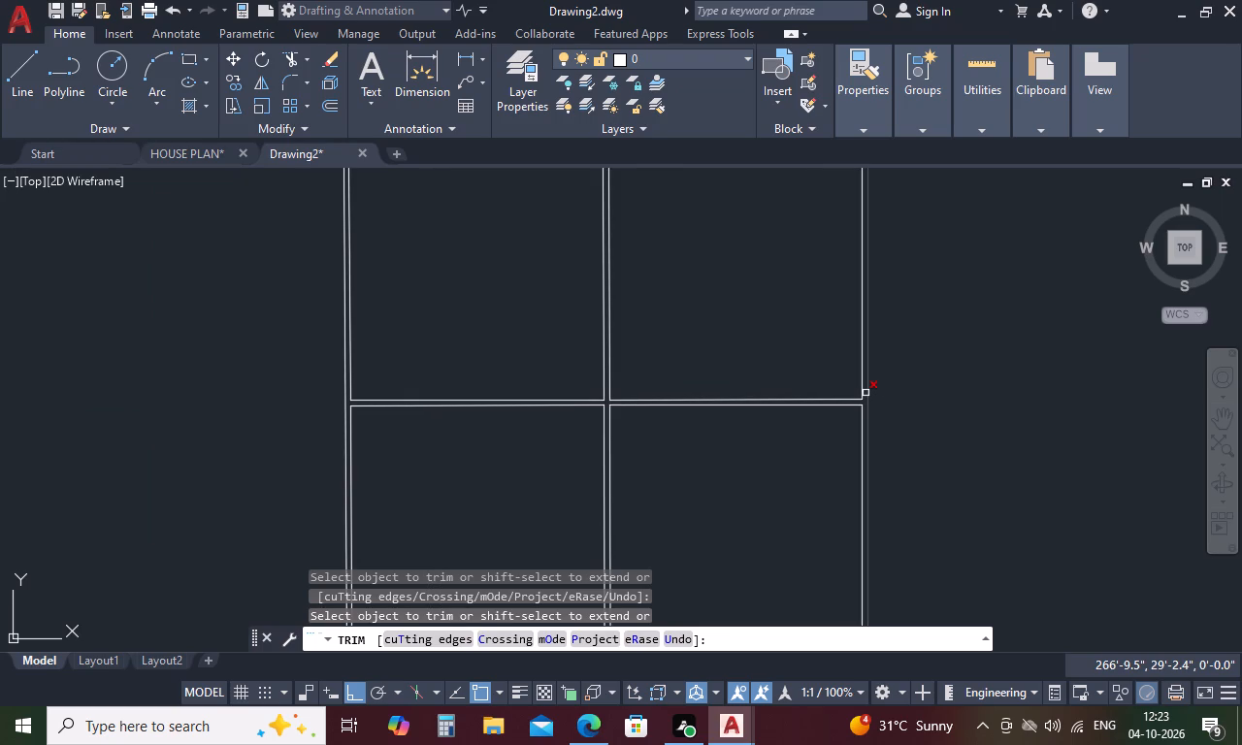
pyautogui.press('space')
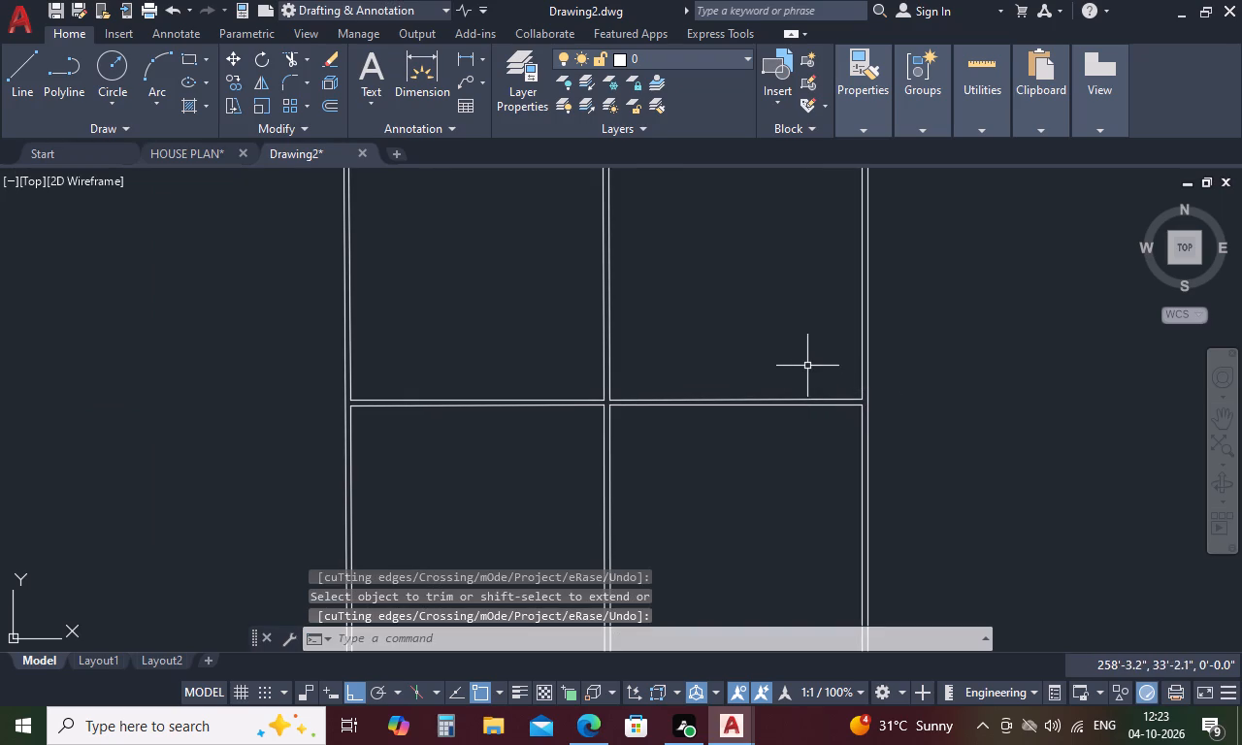
pyautogui.scroll(-3, 801, 346)
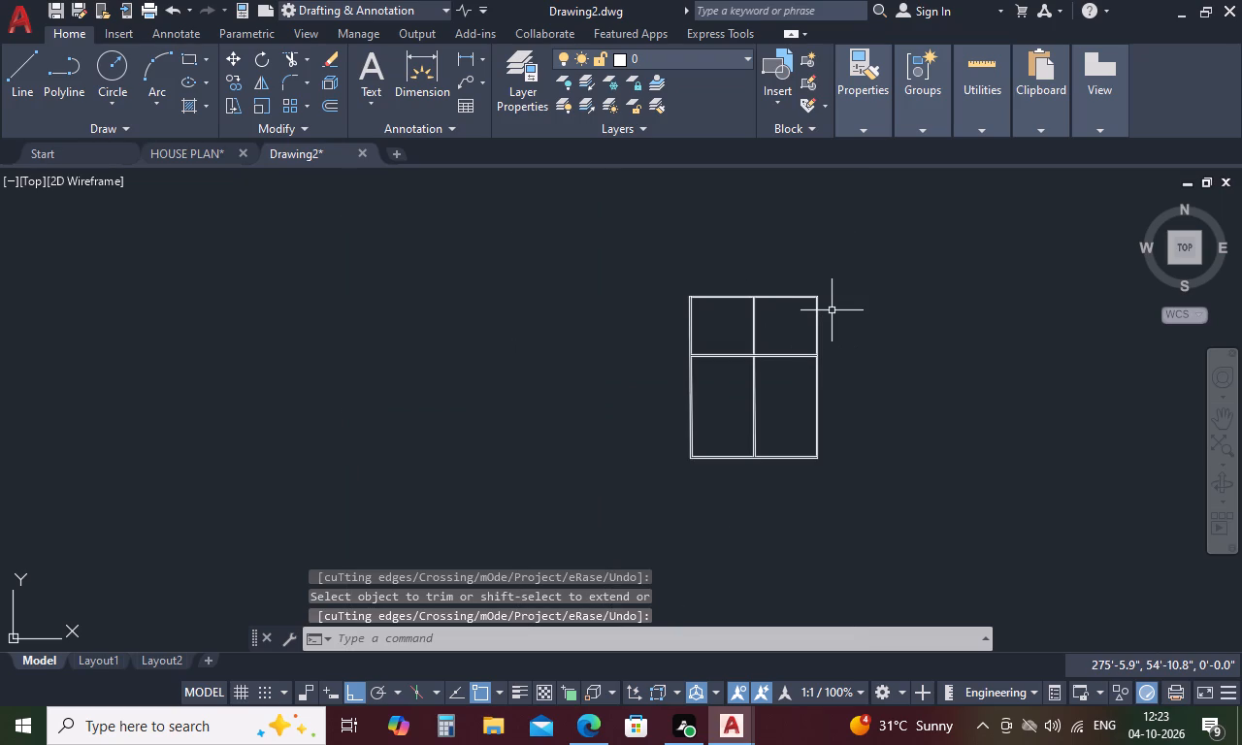
pyautogui.press('Escape')
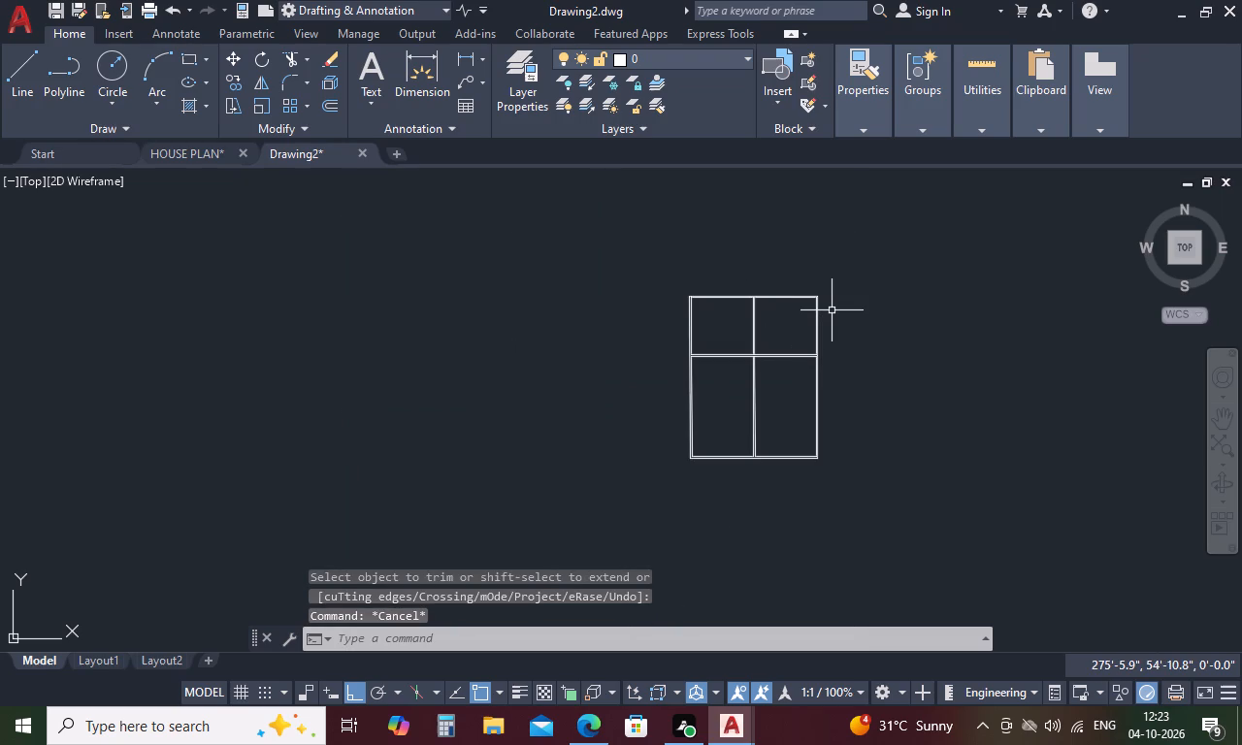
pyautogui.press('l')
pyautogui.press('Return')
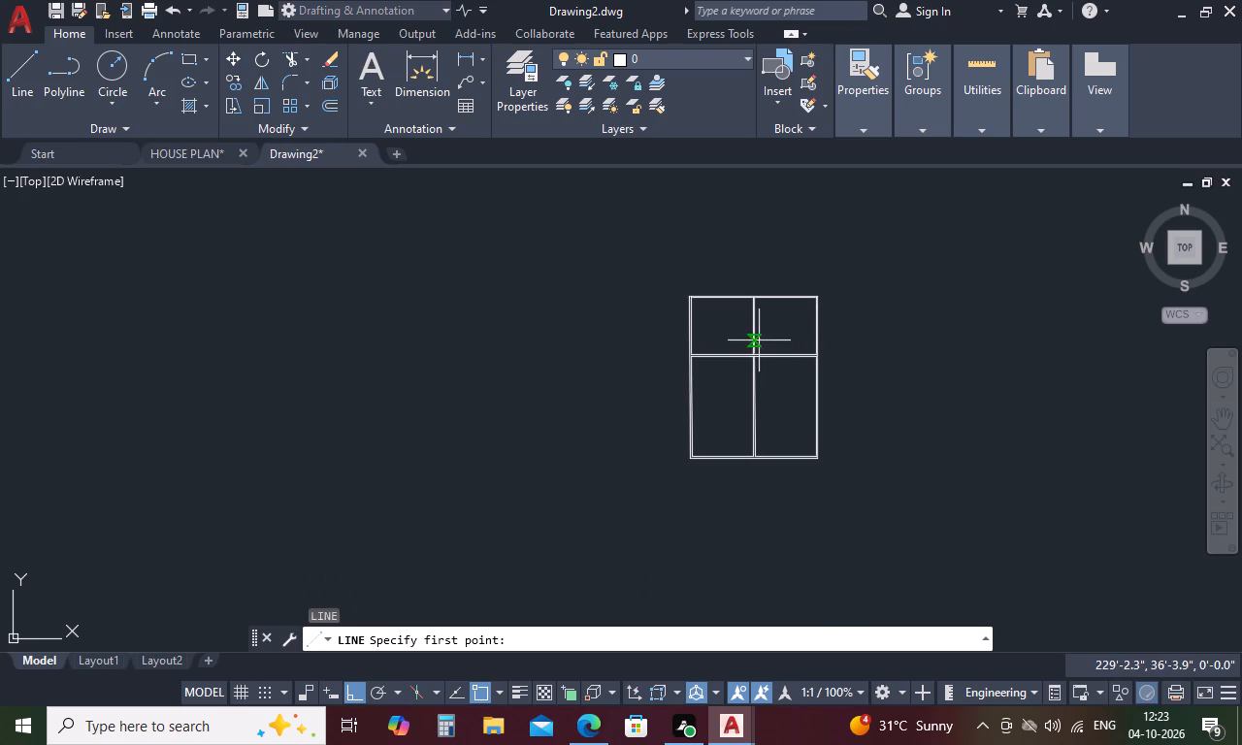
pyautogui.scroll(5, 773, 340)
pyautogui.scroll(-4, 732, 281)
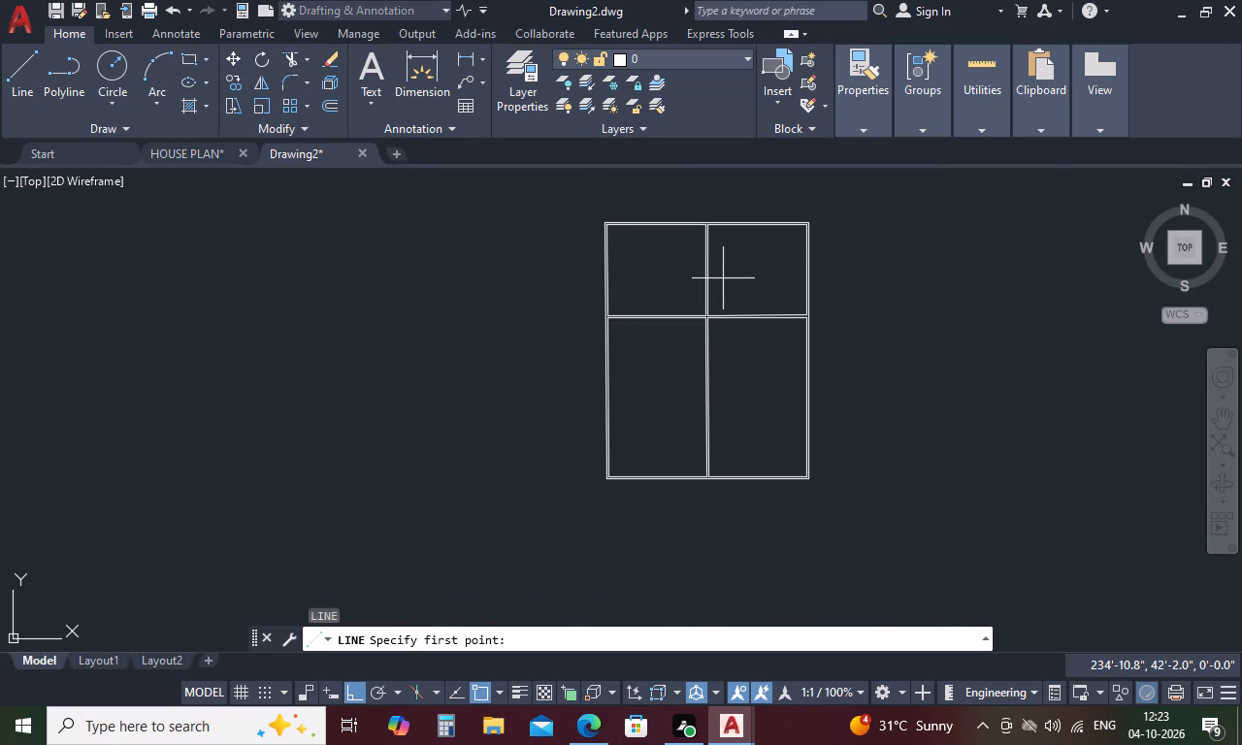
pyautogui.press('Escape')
# Extend the cross wall's lower line in the right half across the central crossing to the left partition line.
pyautogui.write('EX')
pyautogui.press('space')
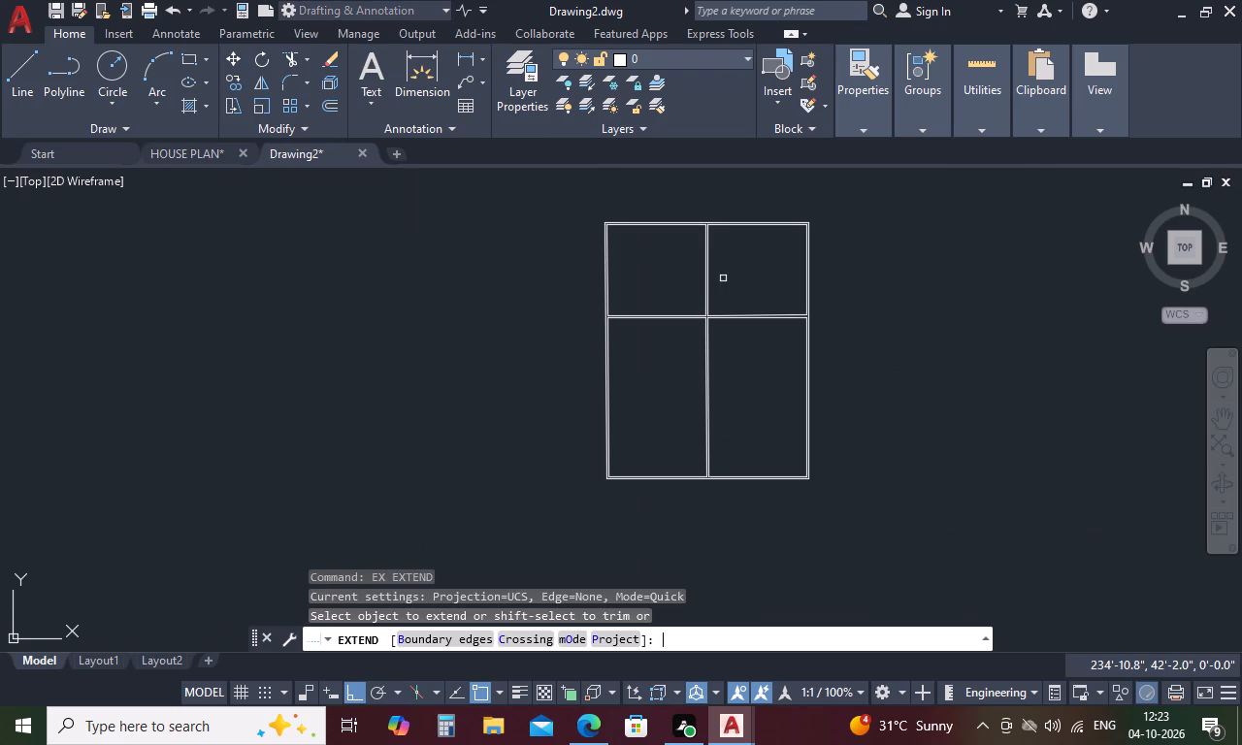
pyautogui.scroll(4, 724, 299)
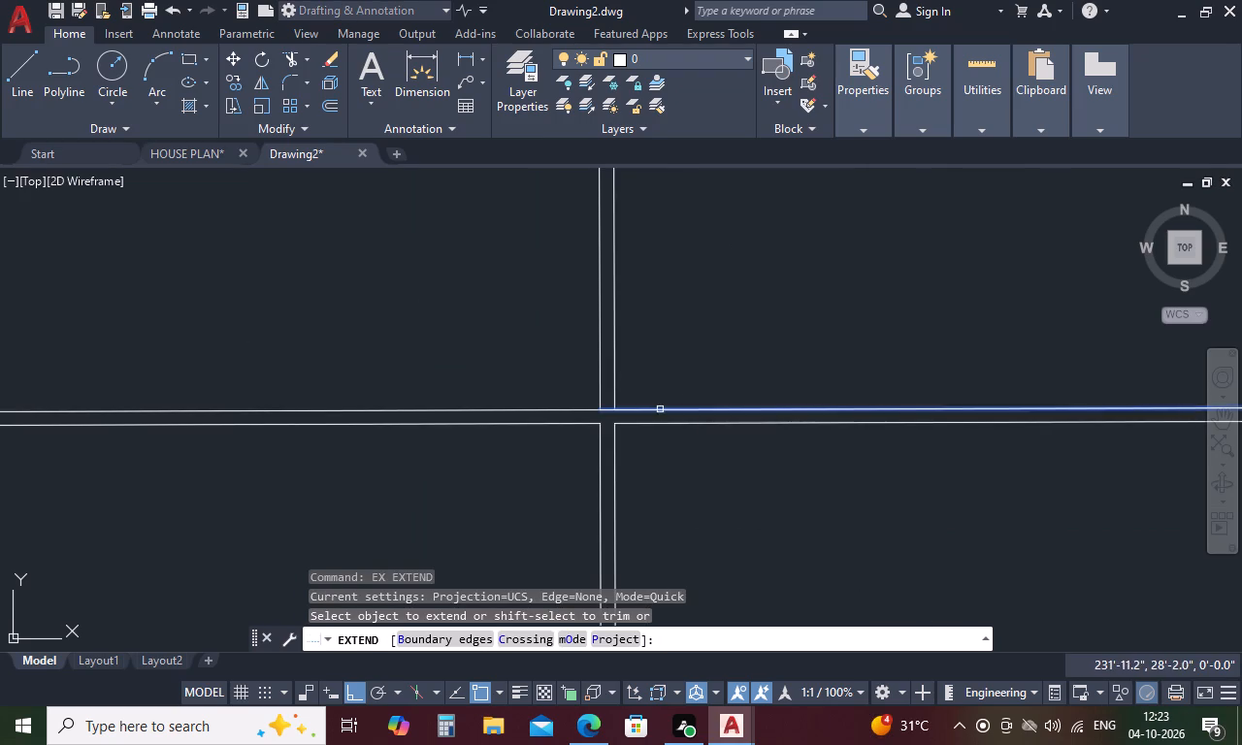
pyautogui.click(640, 425)
pyautogui.scroll(-5, 407, 261)
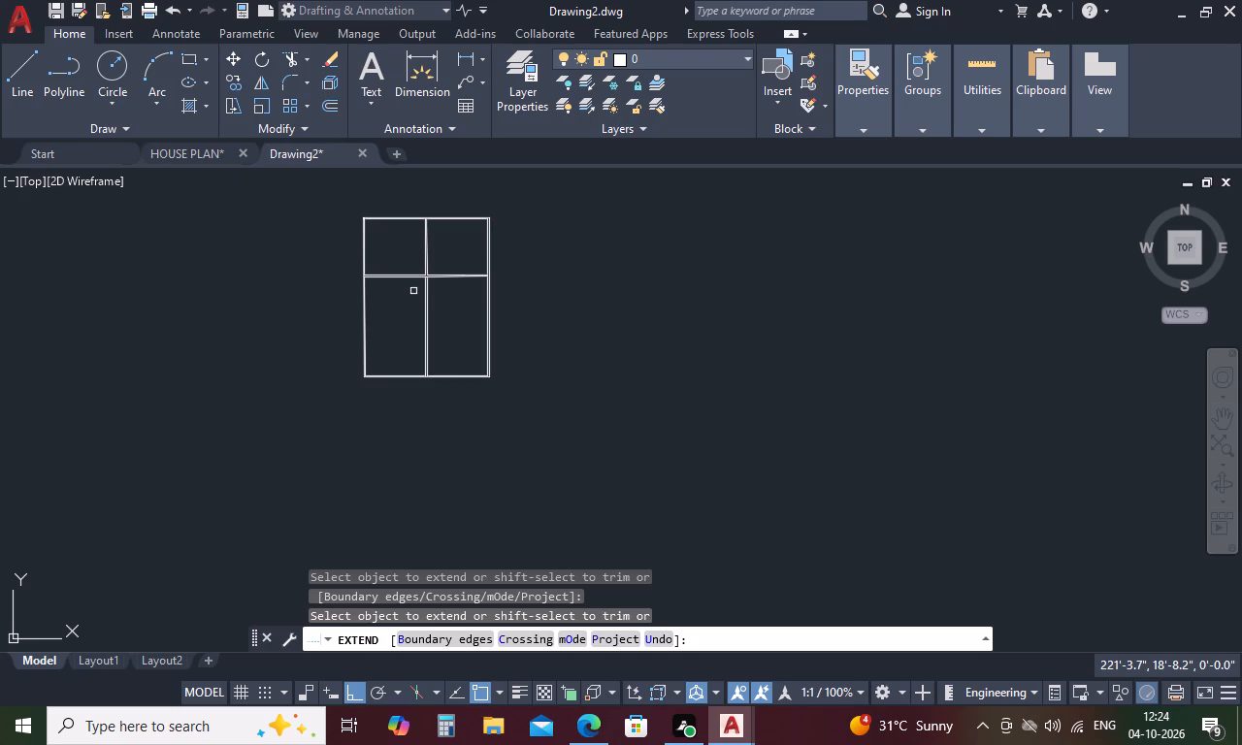
pyautogui.press('Escape')
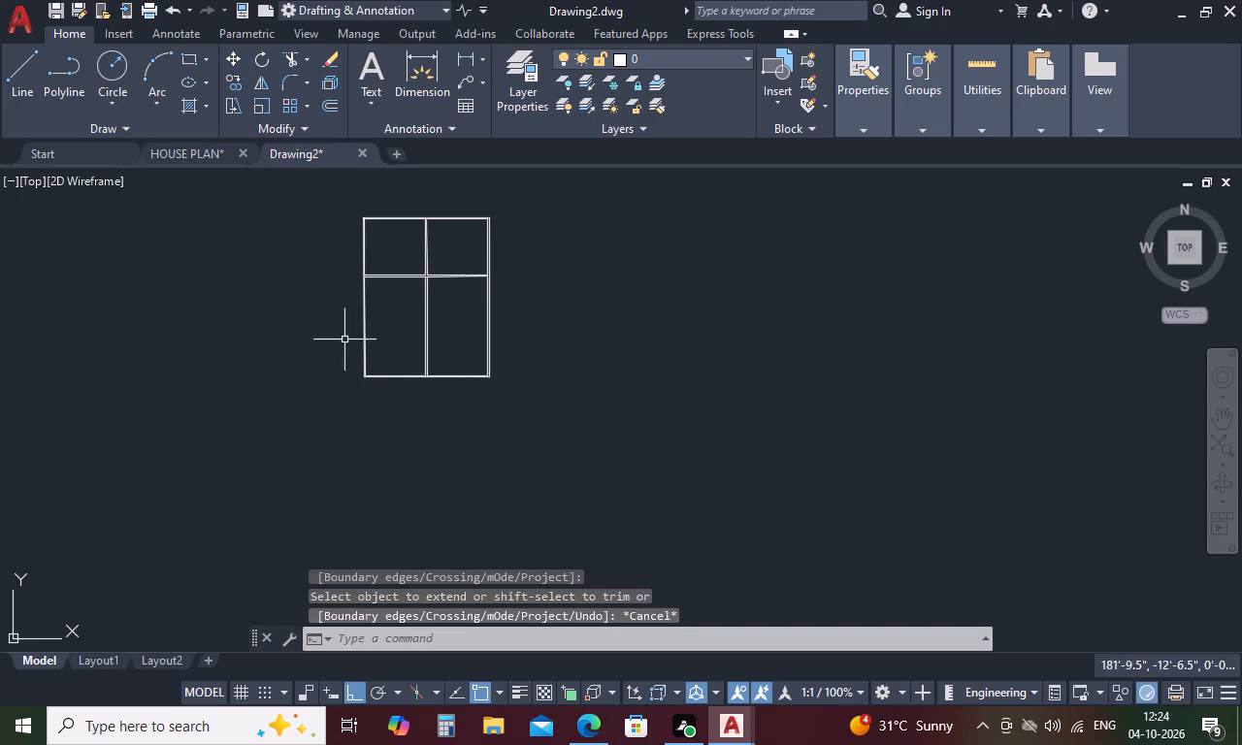
# Draw a horizontal line across the lower right room from the midpoint of the right partition line to the right wall's inner line.
pyautogui.scroll(2, 312, 266)
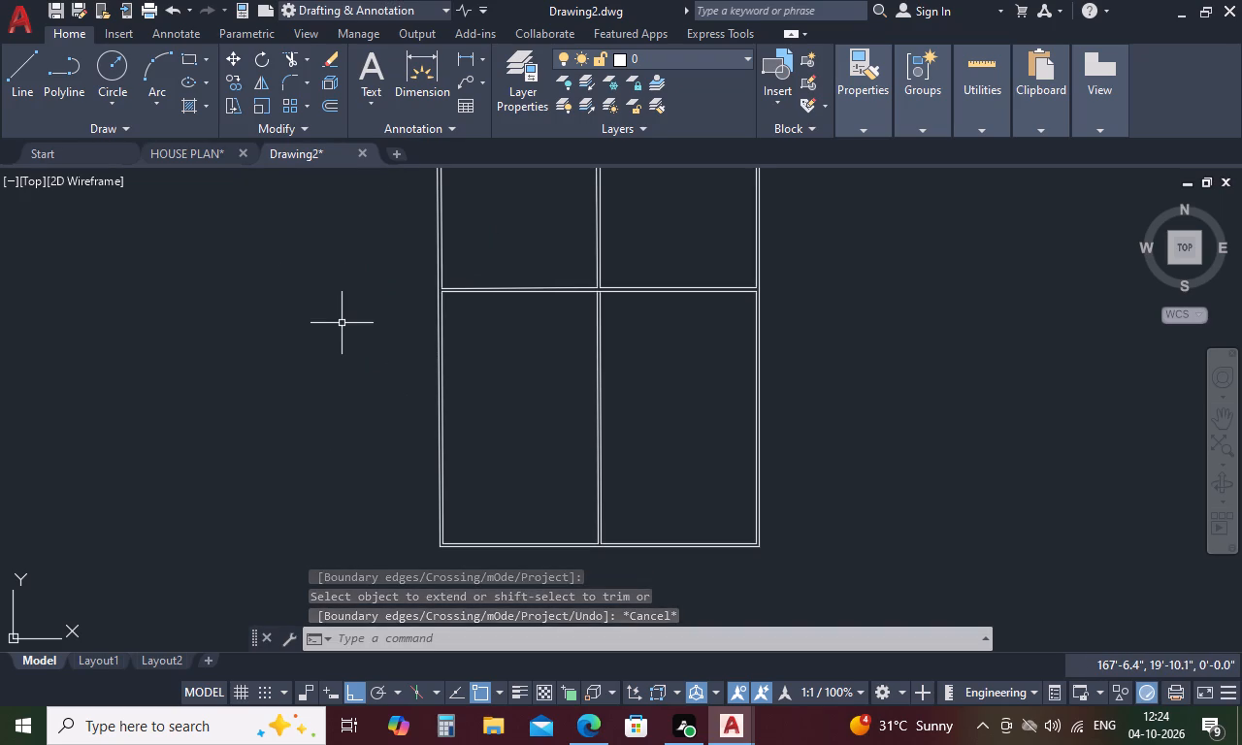
pyautogui.press('l')
pyautogui.press('Return')
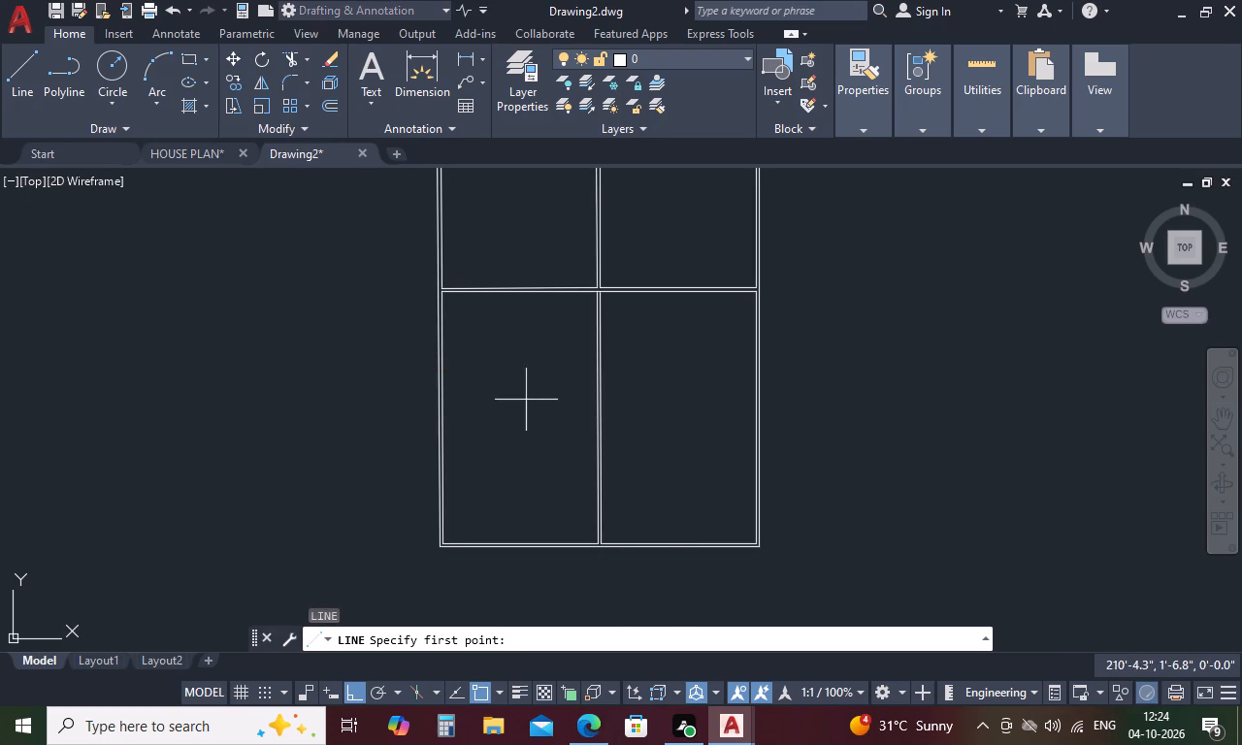
pyautogui.scroll(2, 609, 386)
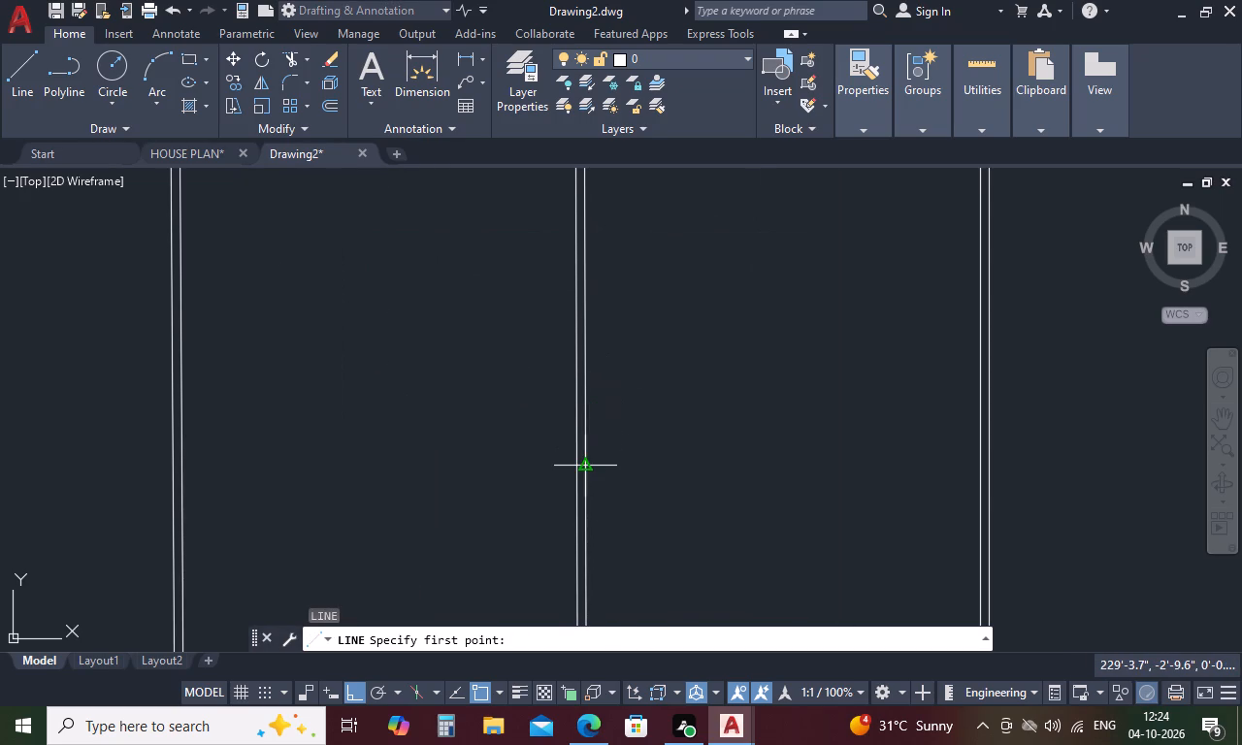
pyautogui.click(582, 466)
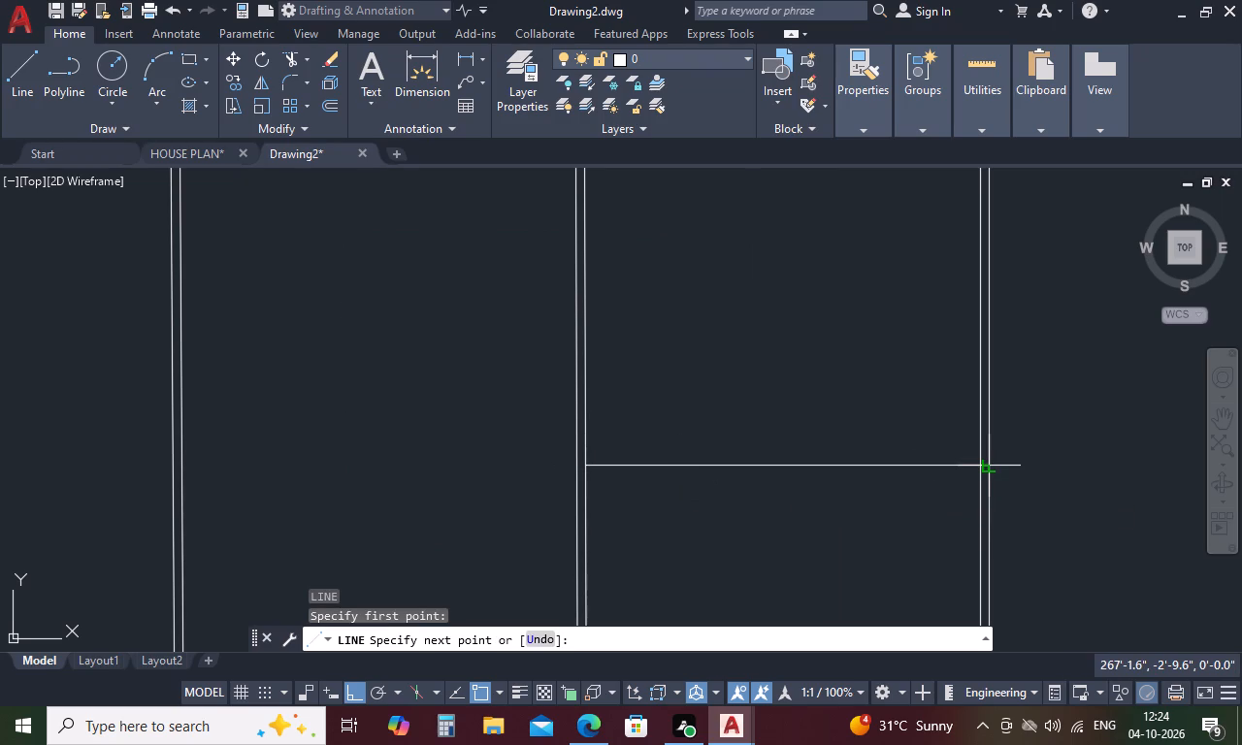
pyautogui.click(977, 462)
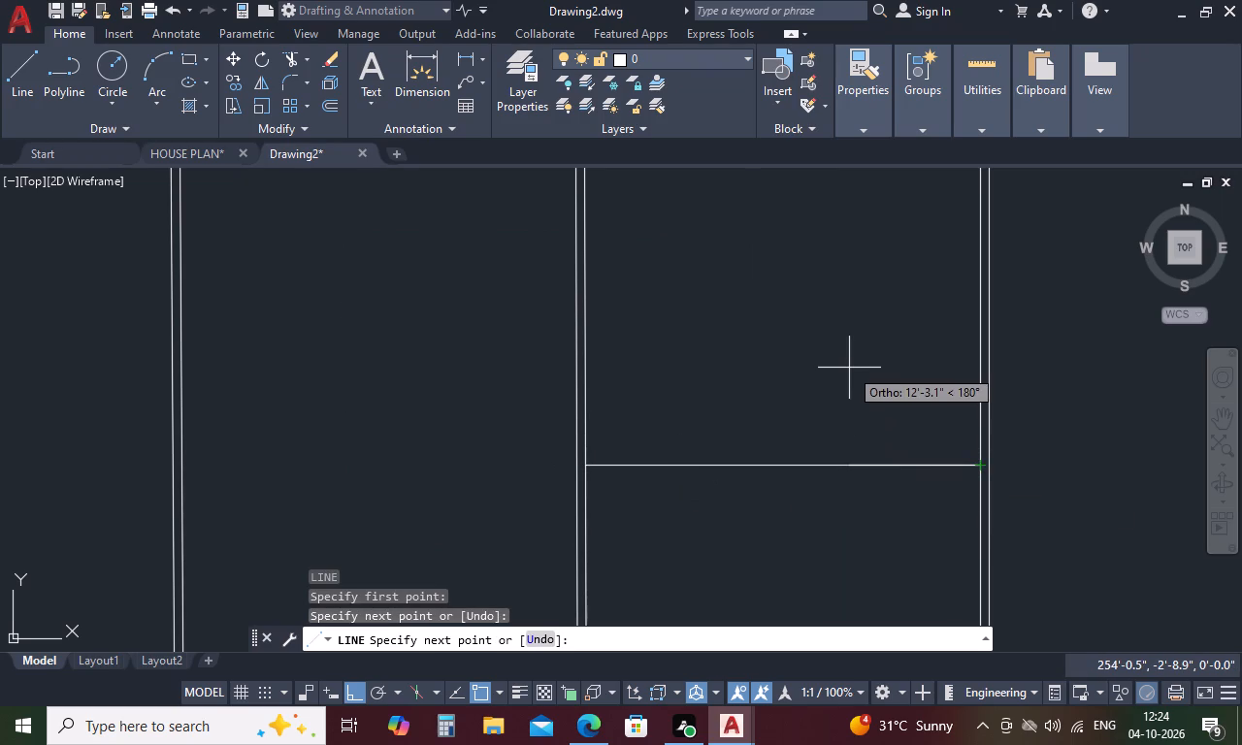
pyautogui.press('Escape')
# Offset the lower right room's horizontal line 10" downward to form a double-line wall.
pyautogui.write('O 10')
pyautogui.press('space')
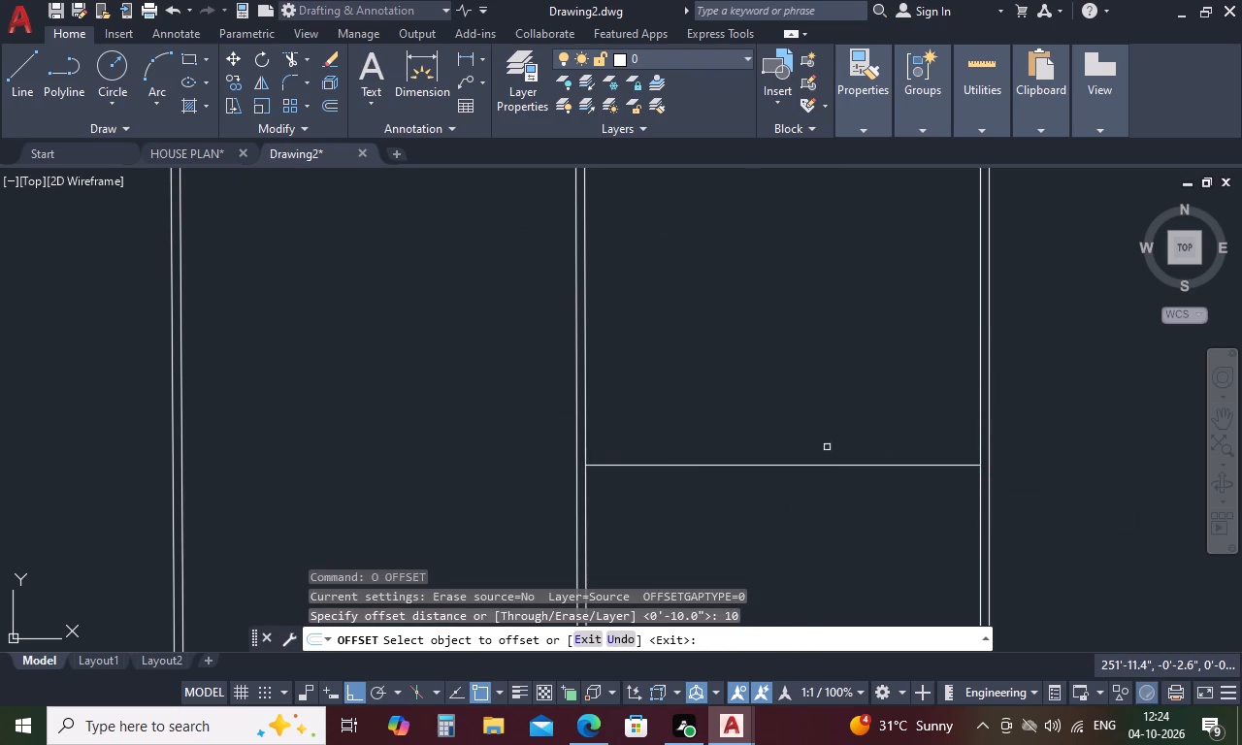
pyautogui.click(823, 465)
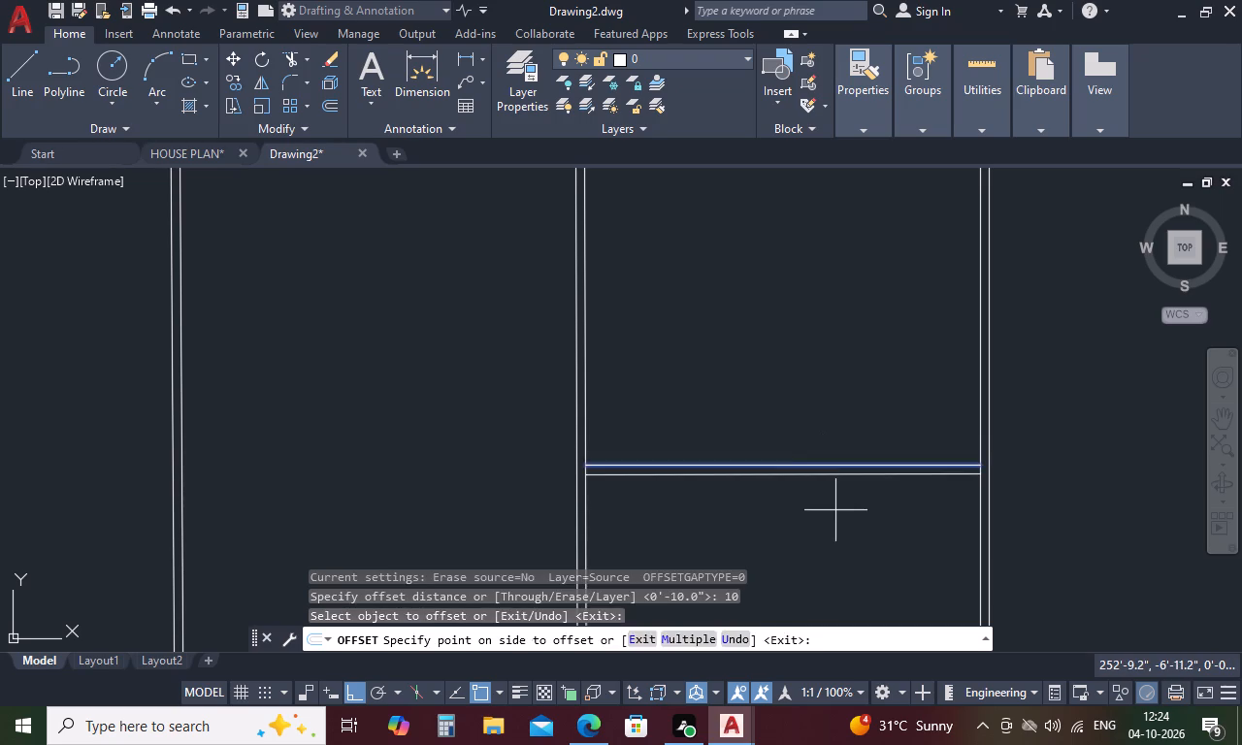
pyautogui.click(835, 510)
pyautogui.press('Escape')
# Trim the right partition line and the right wall's inner line between the new wall's two lines to open both junctions.
pyautogui.write('TR')
pyautogui.press('space')
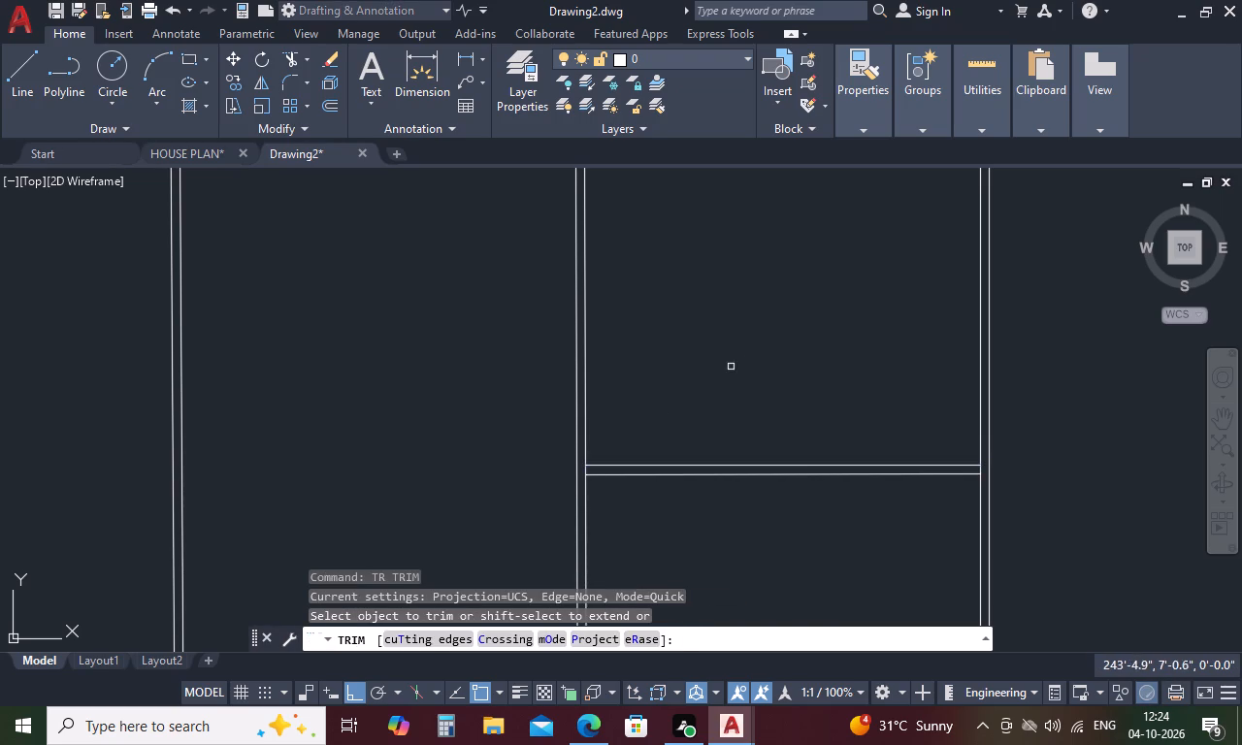
pyautogui.scroll(3, 583, 468)
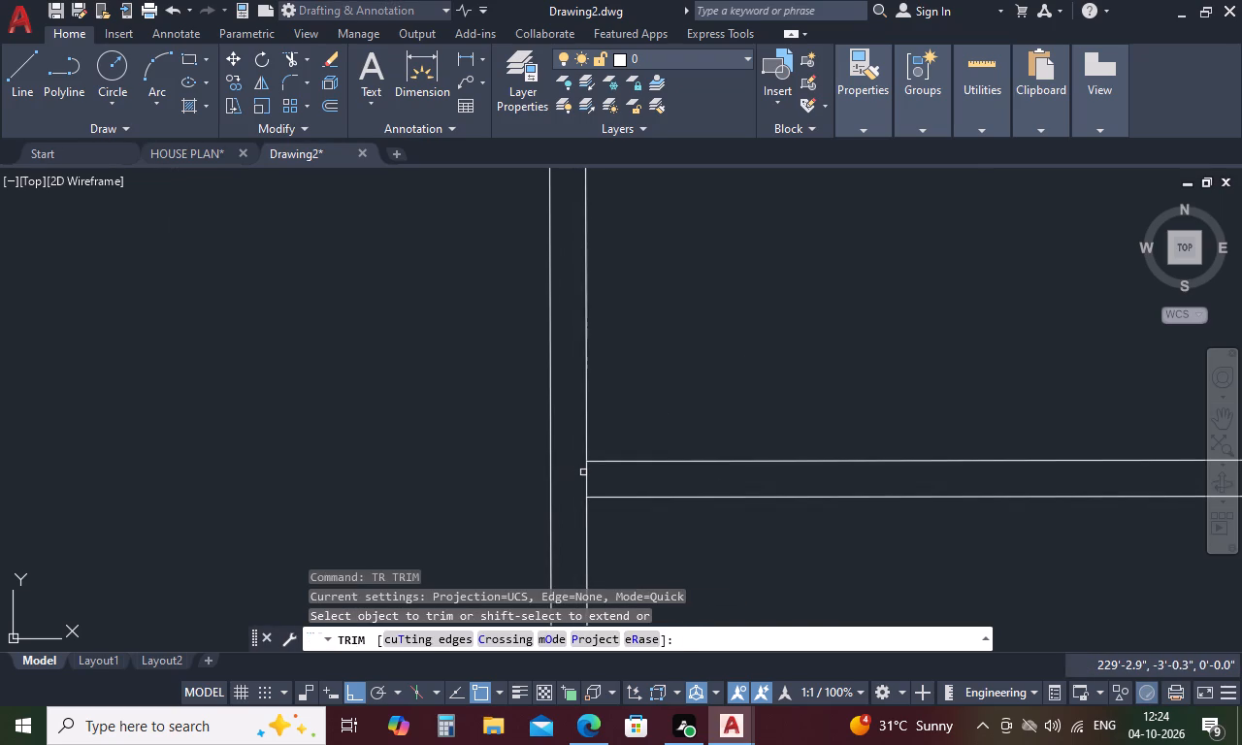
pyautogui.moveTo(583, 472); pyautogui.dragTo(603, 478)
pyautogui.scroll(-5, 604, 467)
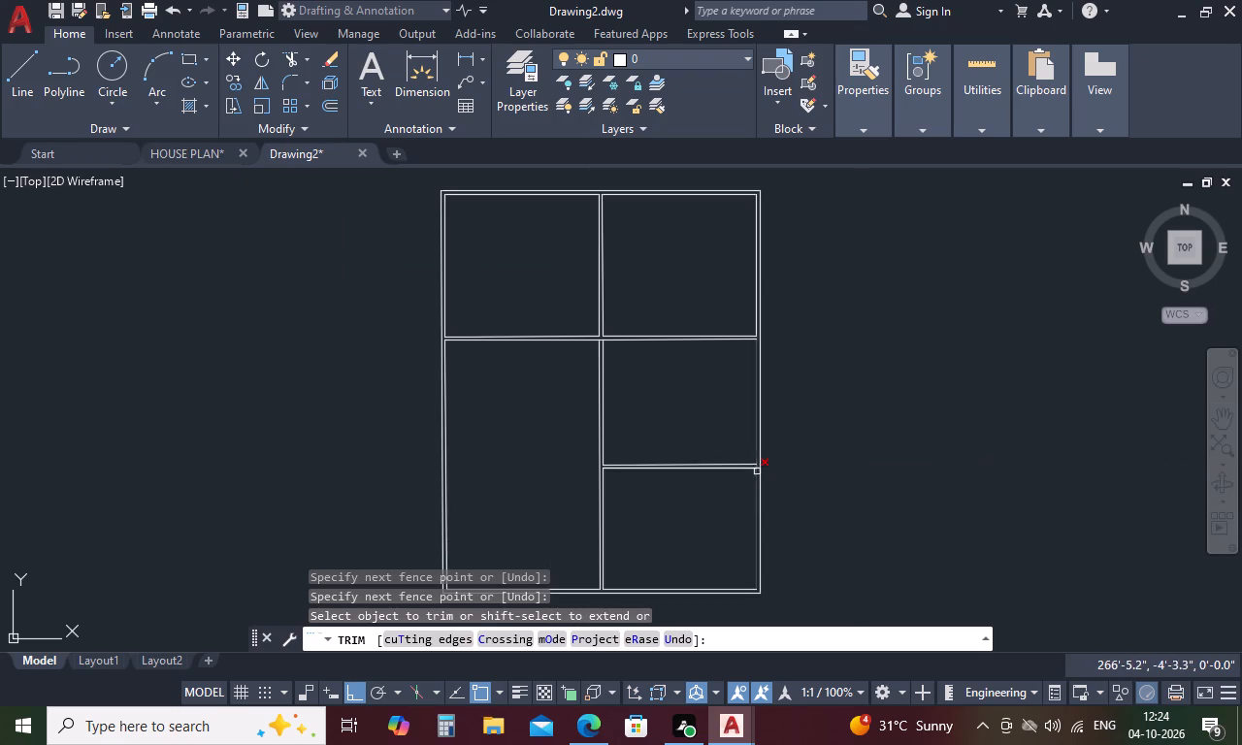
pyautogui.scroll(4, 757, 469)
pyautogui.click(756, 465)
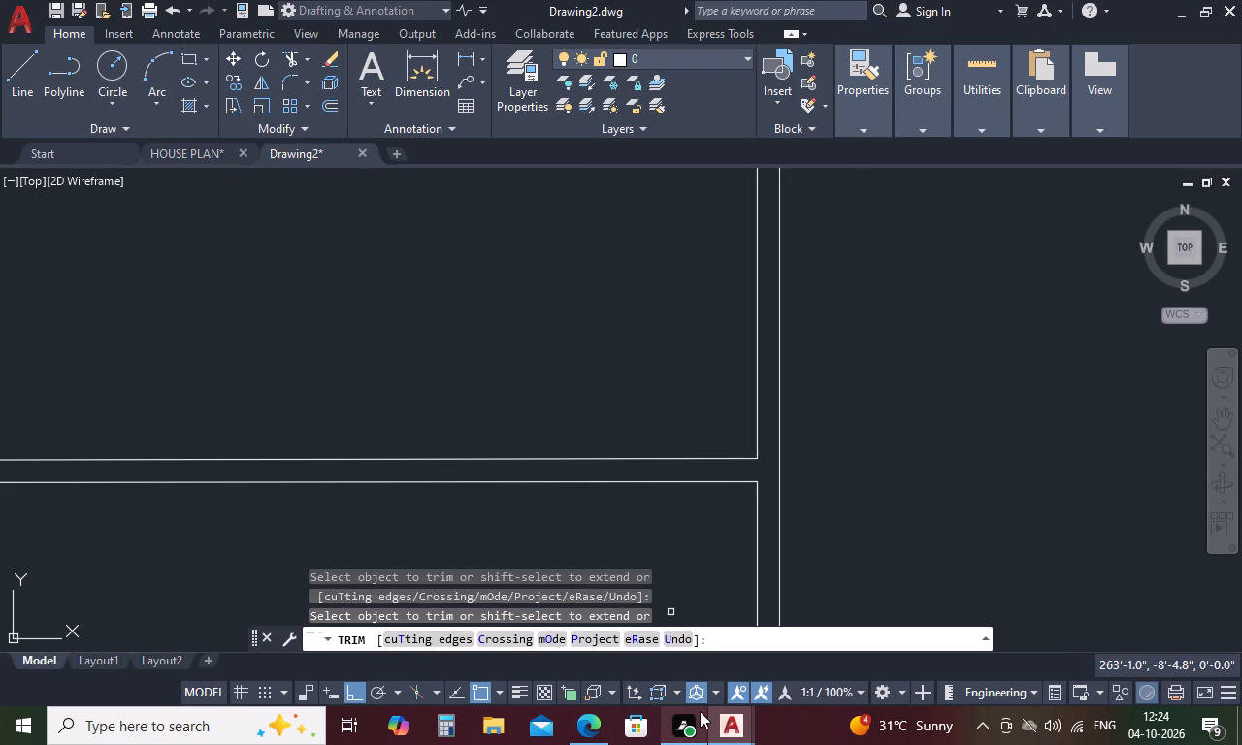
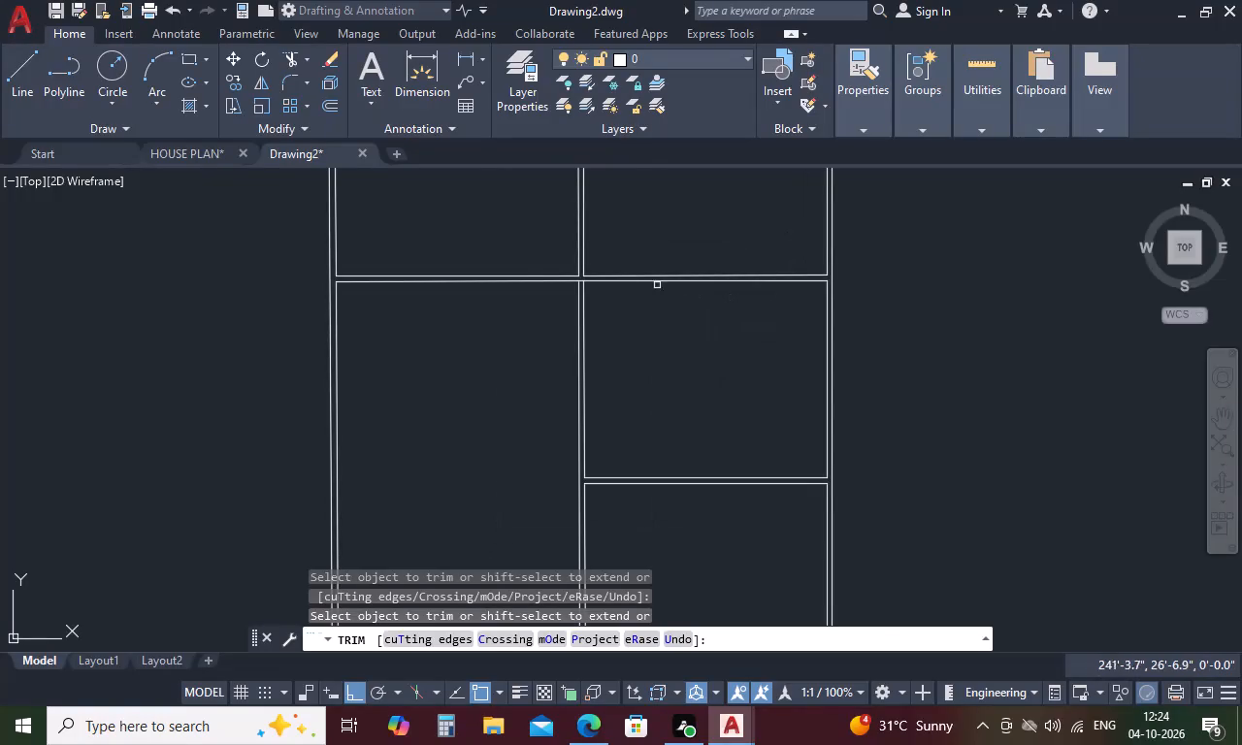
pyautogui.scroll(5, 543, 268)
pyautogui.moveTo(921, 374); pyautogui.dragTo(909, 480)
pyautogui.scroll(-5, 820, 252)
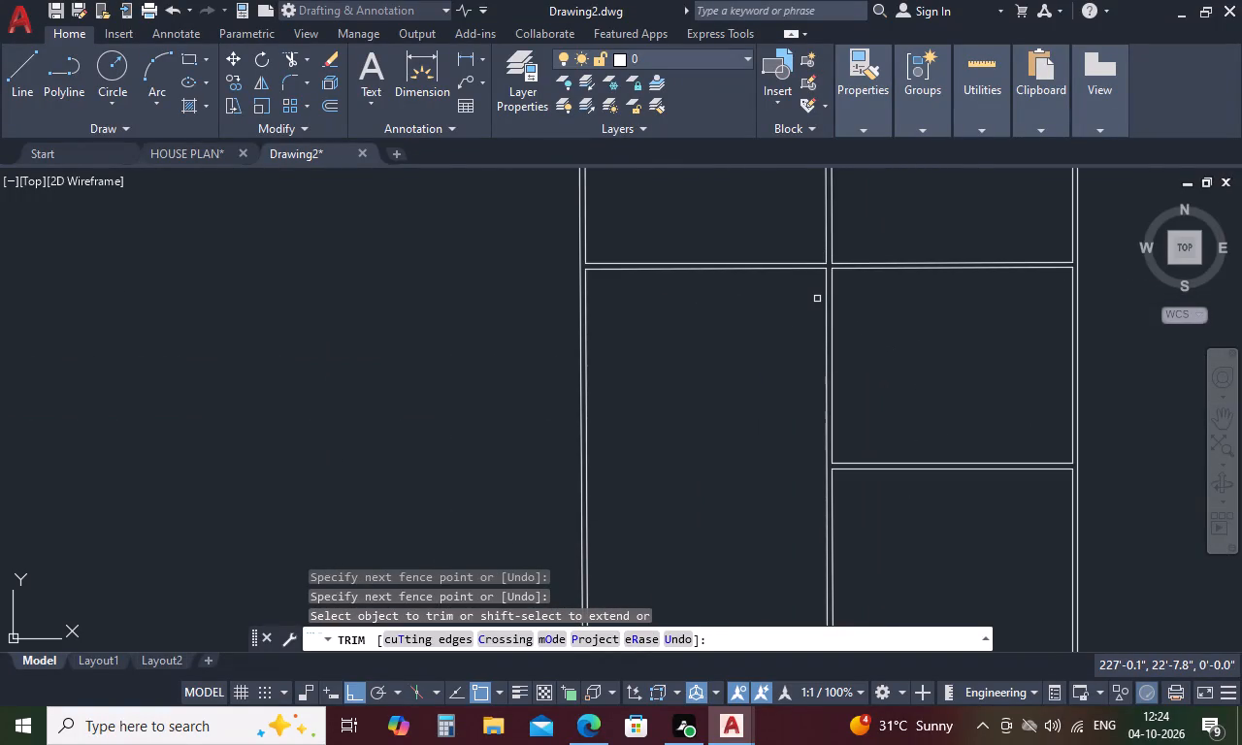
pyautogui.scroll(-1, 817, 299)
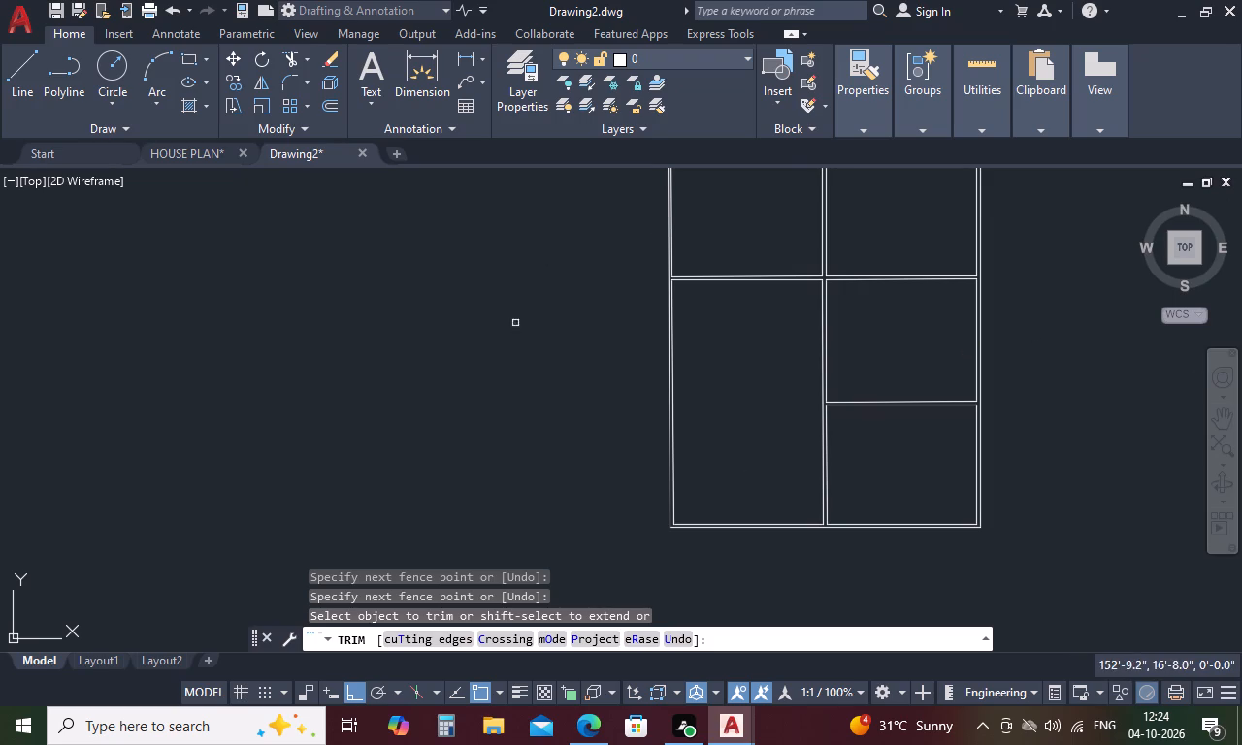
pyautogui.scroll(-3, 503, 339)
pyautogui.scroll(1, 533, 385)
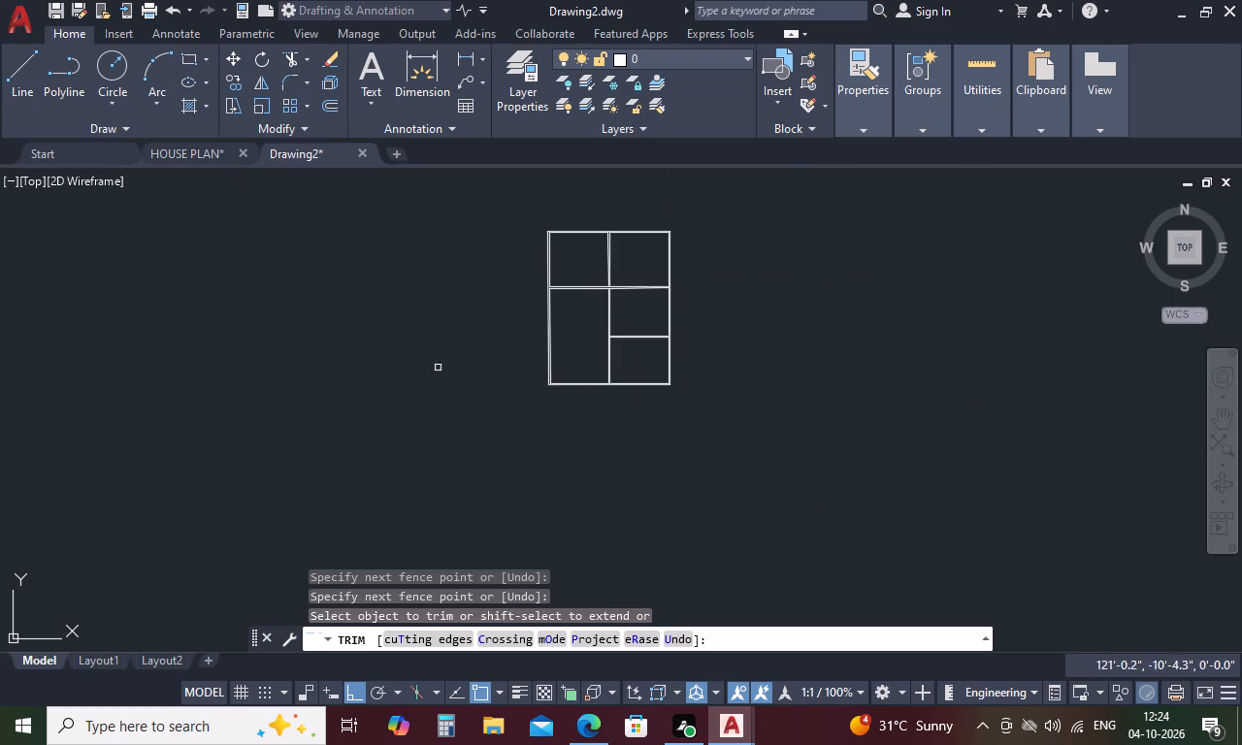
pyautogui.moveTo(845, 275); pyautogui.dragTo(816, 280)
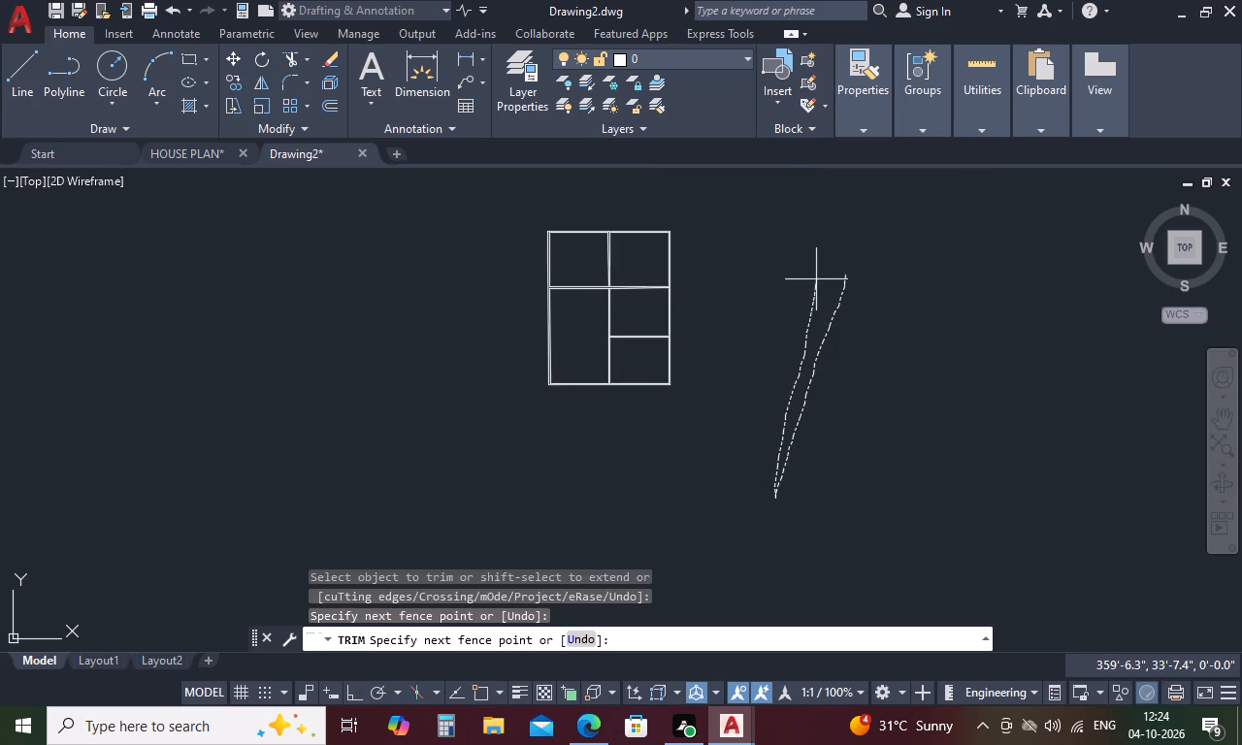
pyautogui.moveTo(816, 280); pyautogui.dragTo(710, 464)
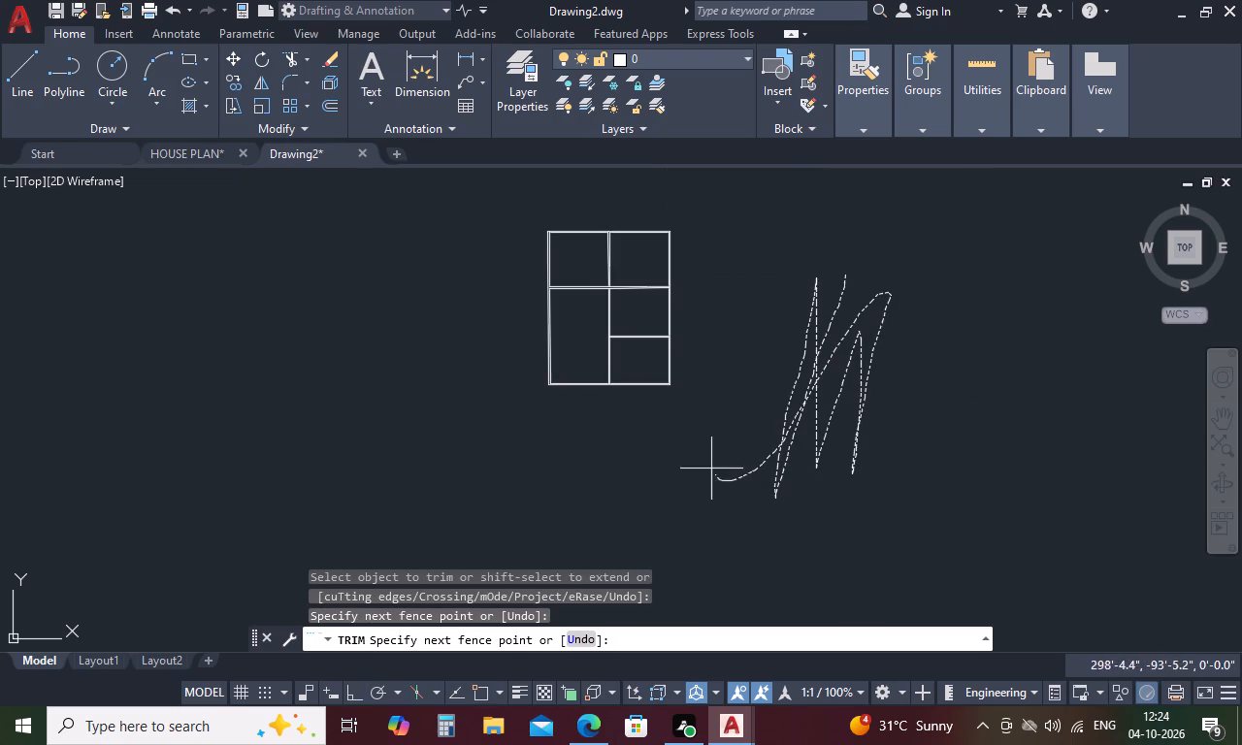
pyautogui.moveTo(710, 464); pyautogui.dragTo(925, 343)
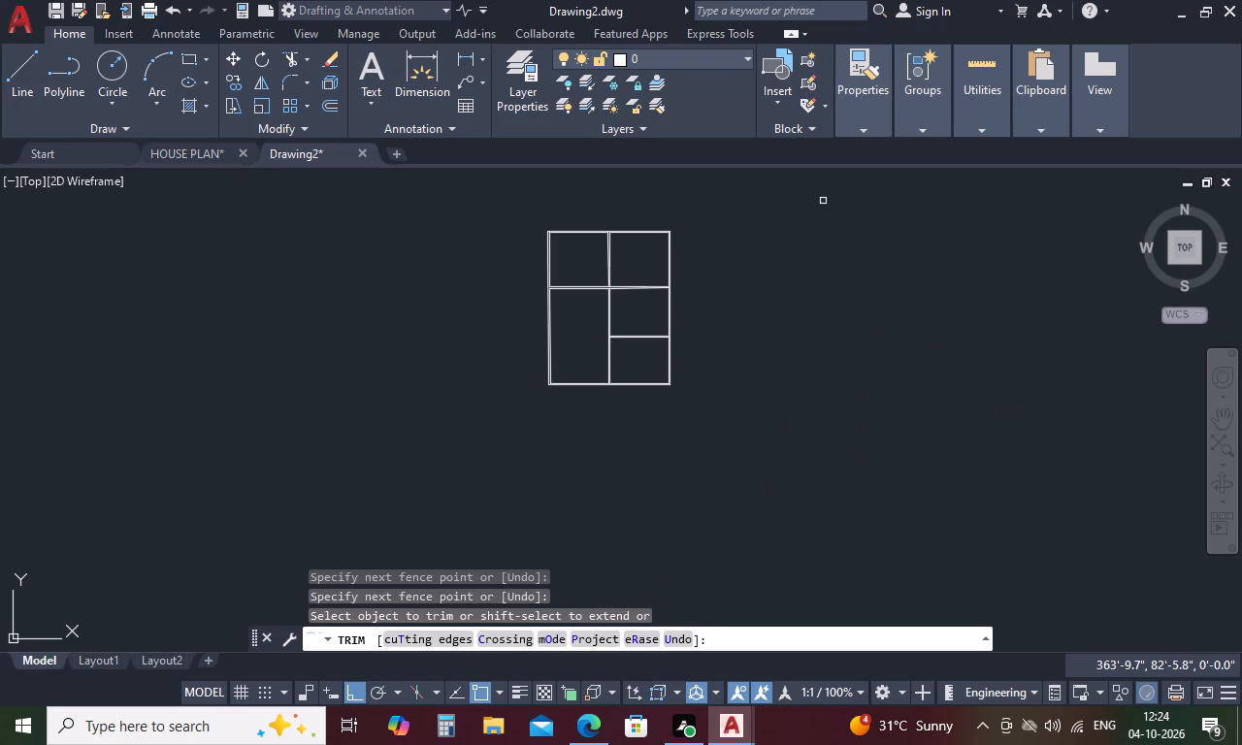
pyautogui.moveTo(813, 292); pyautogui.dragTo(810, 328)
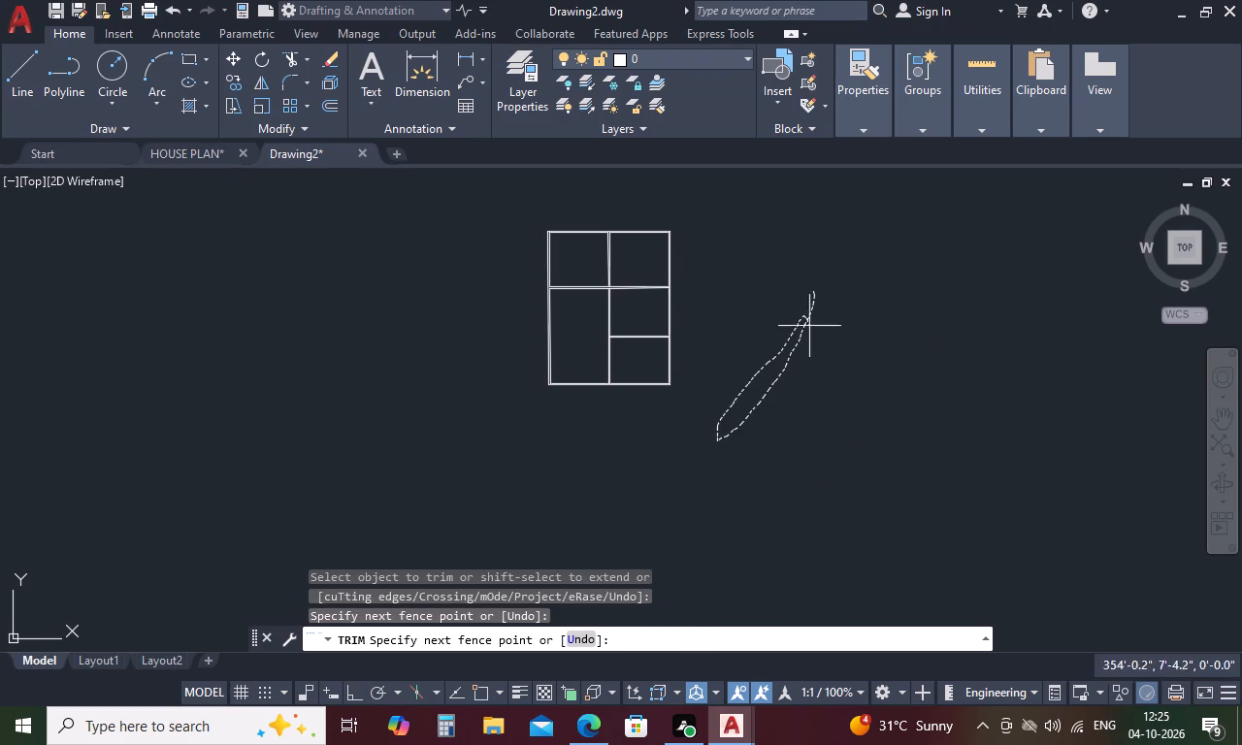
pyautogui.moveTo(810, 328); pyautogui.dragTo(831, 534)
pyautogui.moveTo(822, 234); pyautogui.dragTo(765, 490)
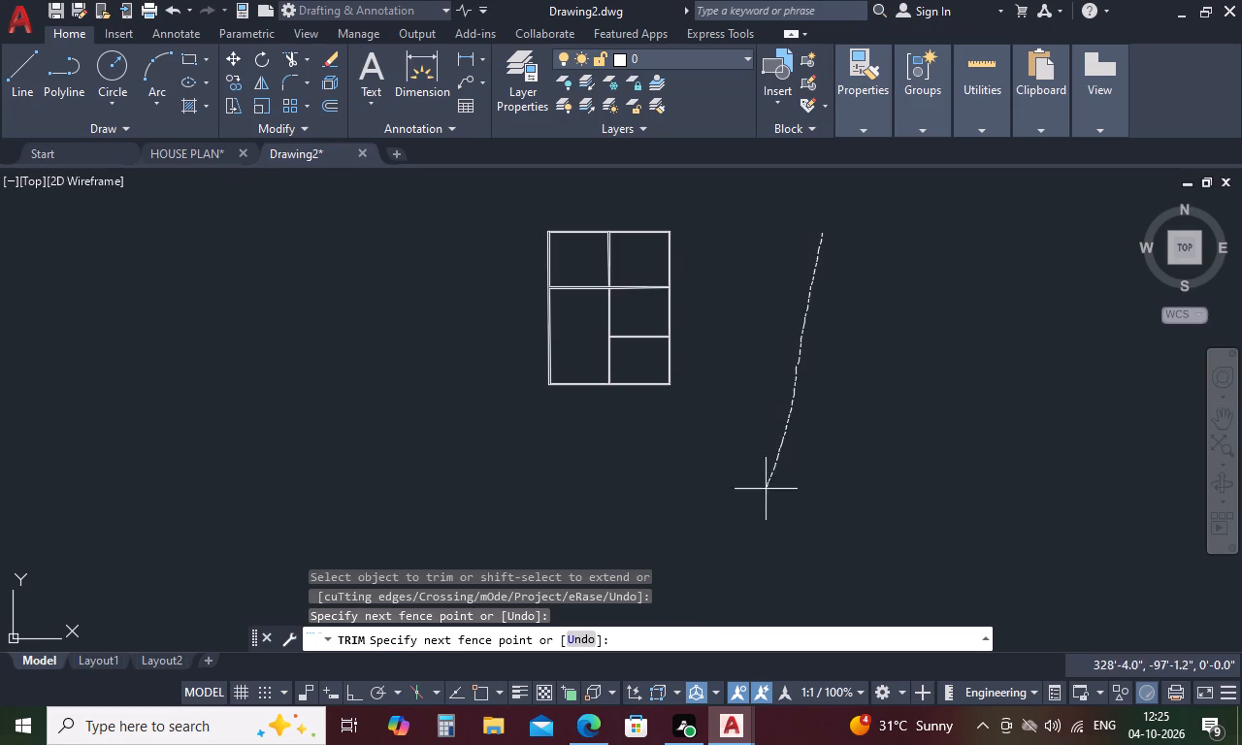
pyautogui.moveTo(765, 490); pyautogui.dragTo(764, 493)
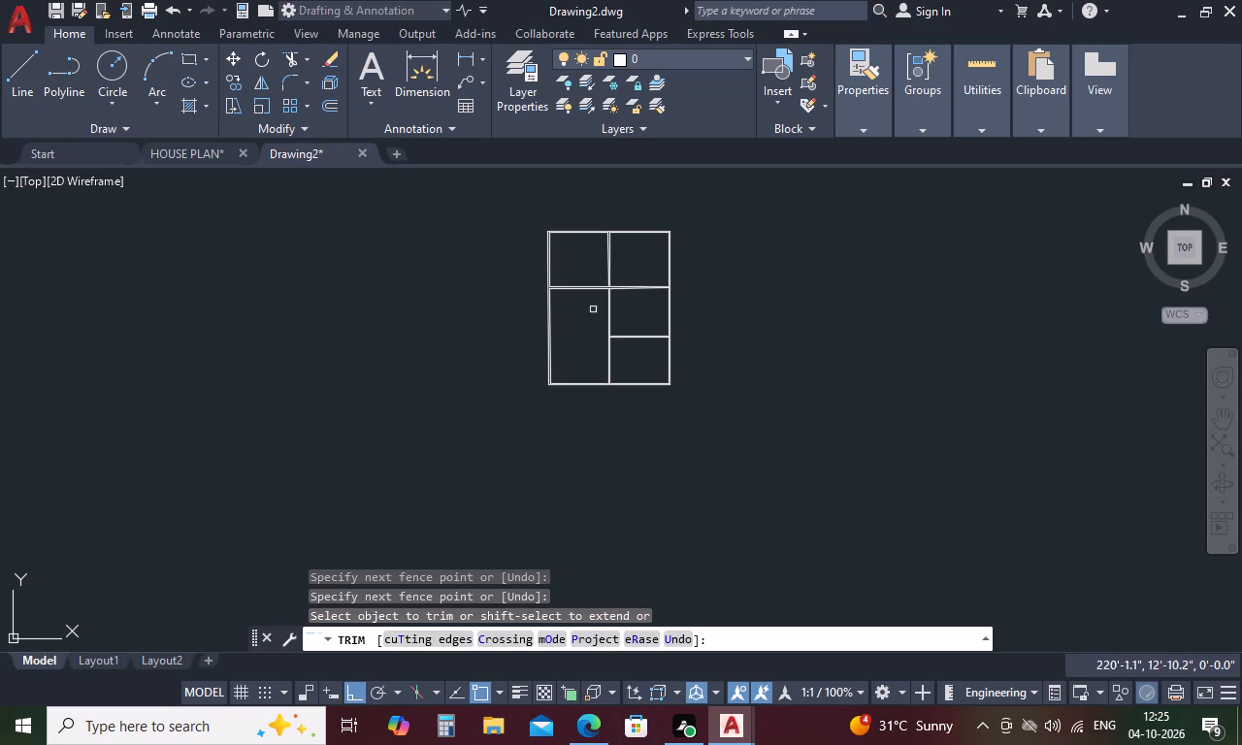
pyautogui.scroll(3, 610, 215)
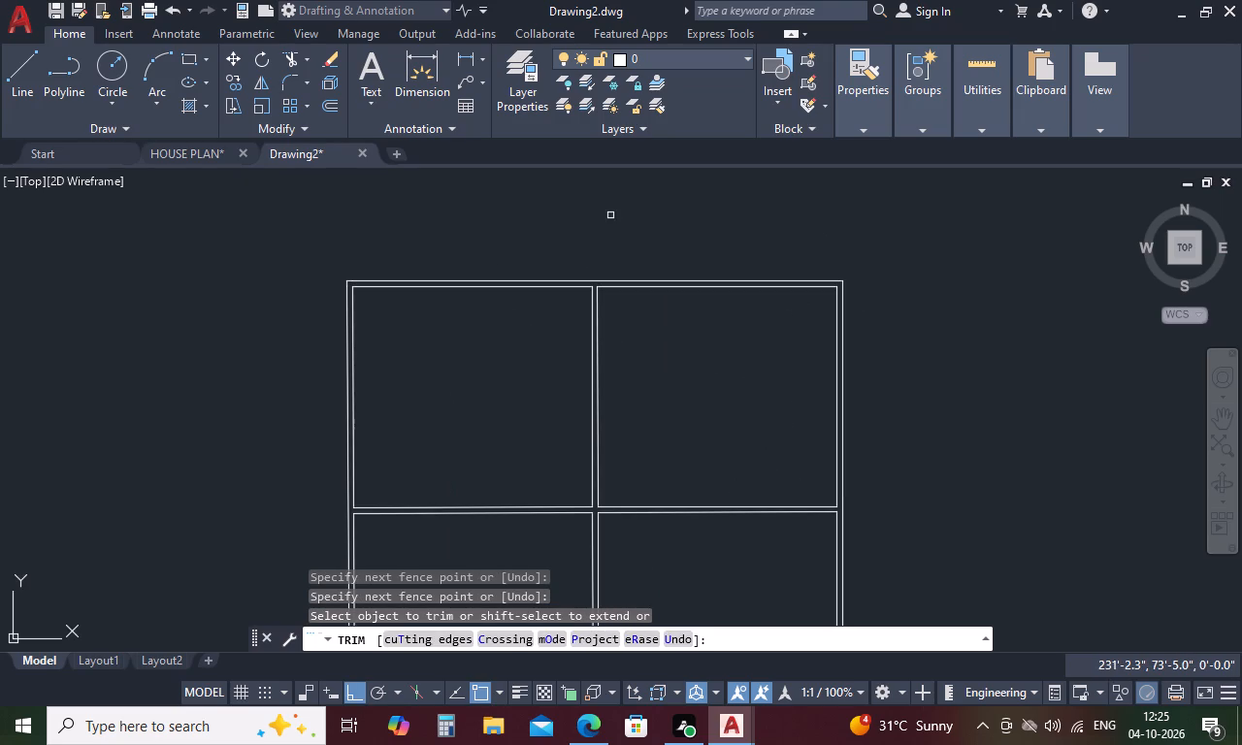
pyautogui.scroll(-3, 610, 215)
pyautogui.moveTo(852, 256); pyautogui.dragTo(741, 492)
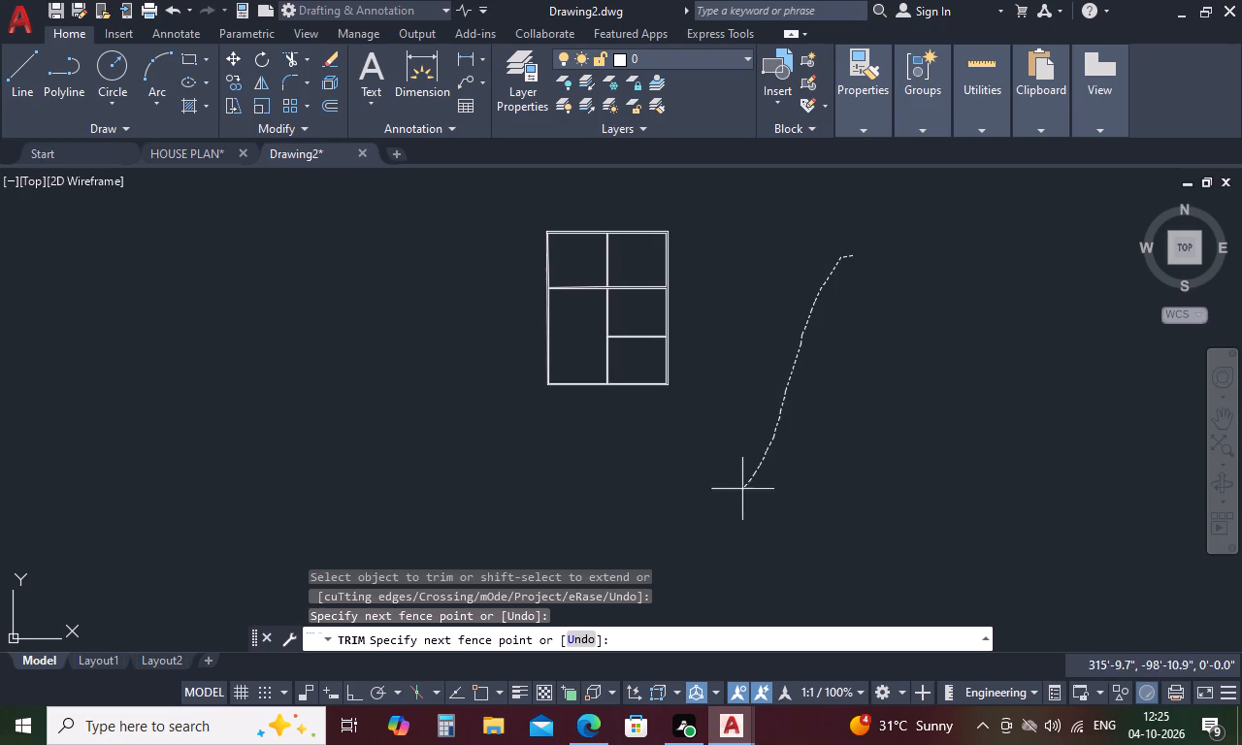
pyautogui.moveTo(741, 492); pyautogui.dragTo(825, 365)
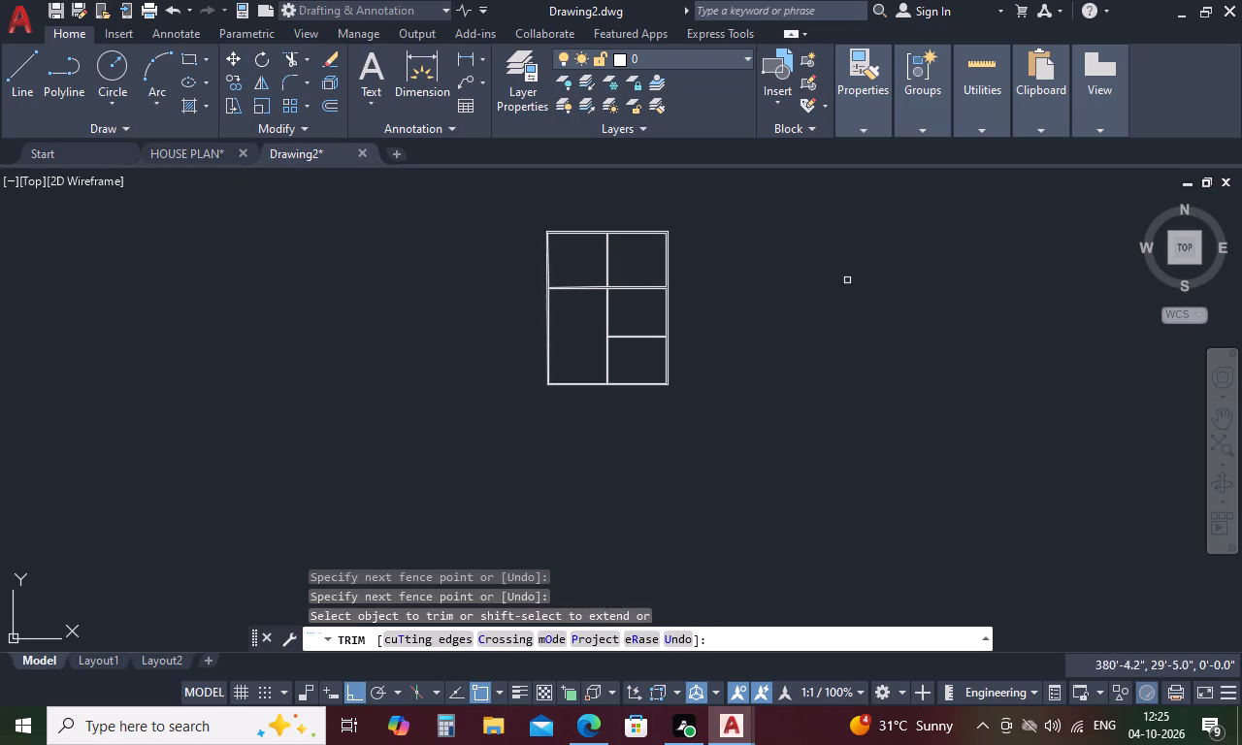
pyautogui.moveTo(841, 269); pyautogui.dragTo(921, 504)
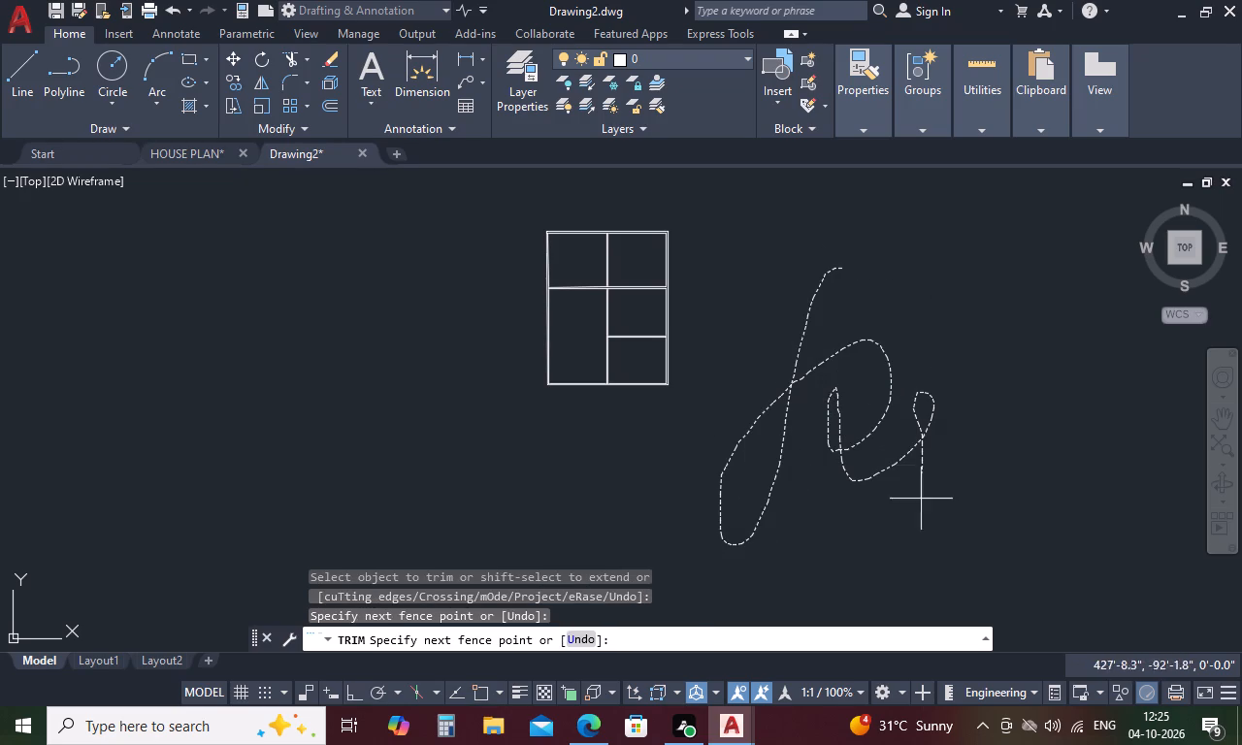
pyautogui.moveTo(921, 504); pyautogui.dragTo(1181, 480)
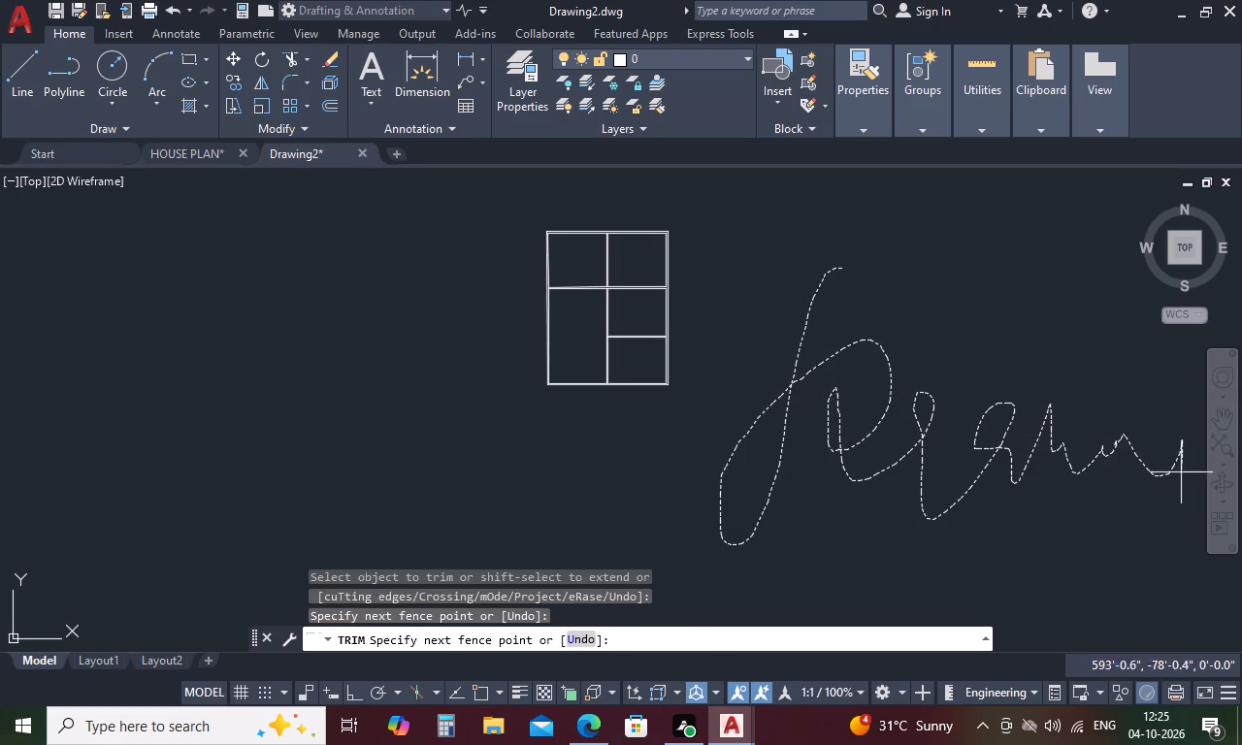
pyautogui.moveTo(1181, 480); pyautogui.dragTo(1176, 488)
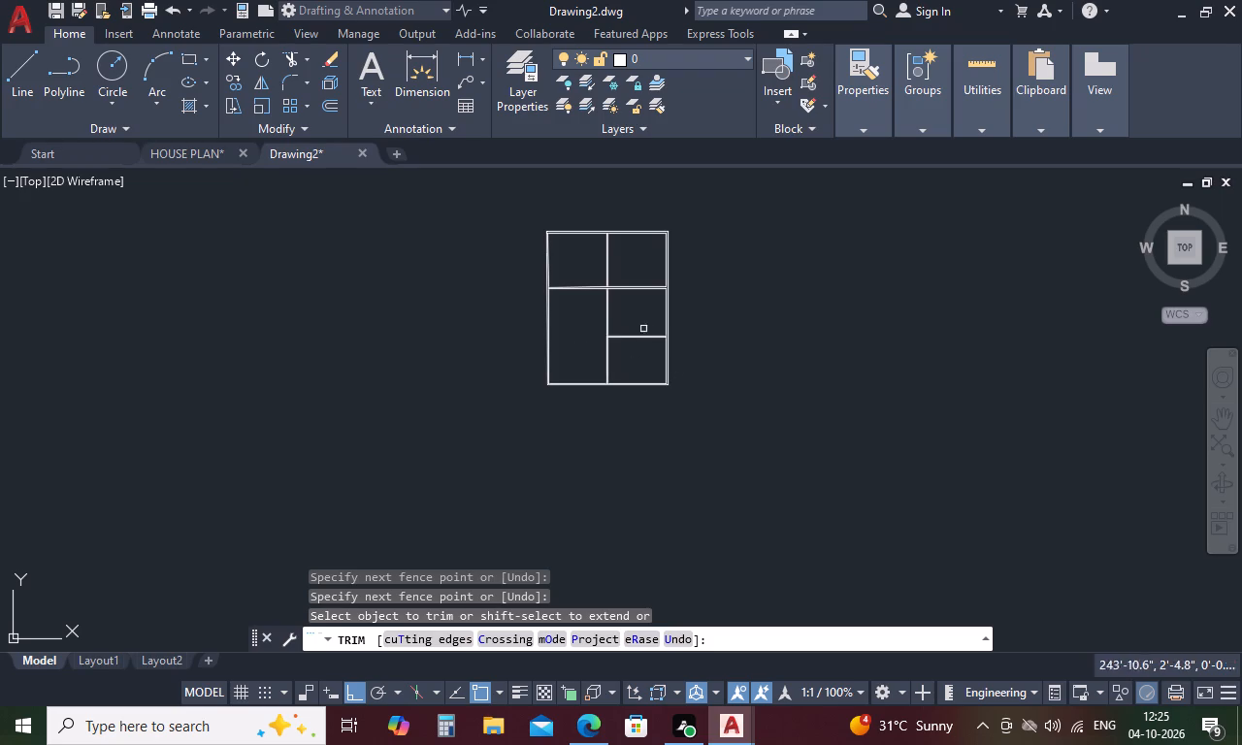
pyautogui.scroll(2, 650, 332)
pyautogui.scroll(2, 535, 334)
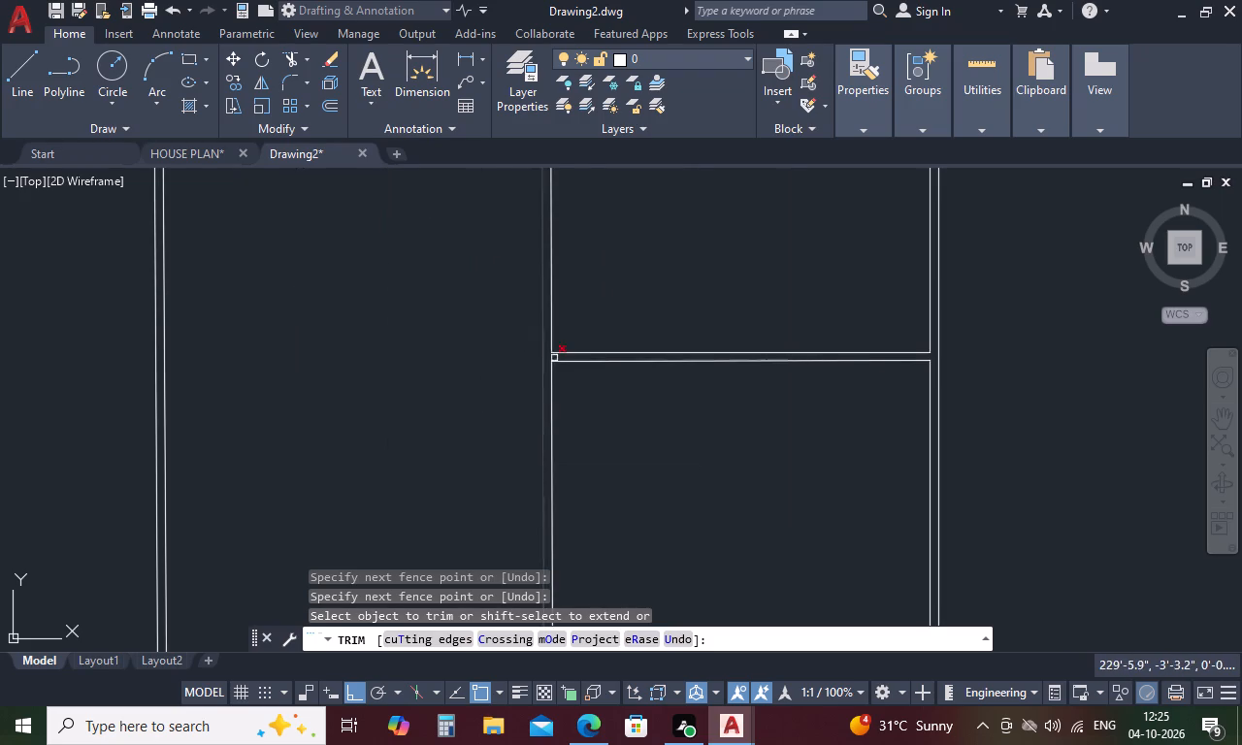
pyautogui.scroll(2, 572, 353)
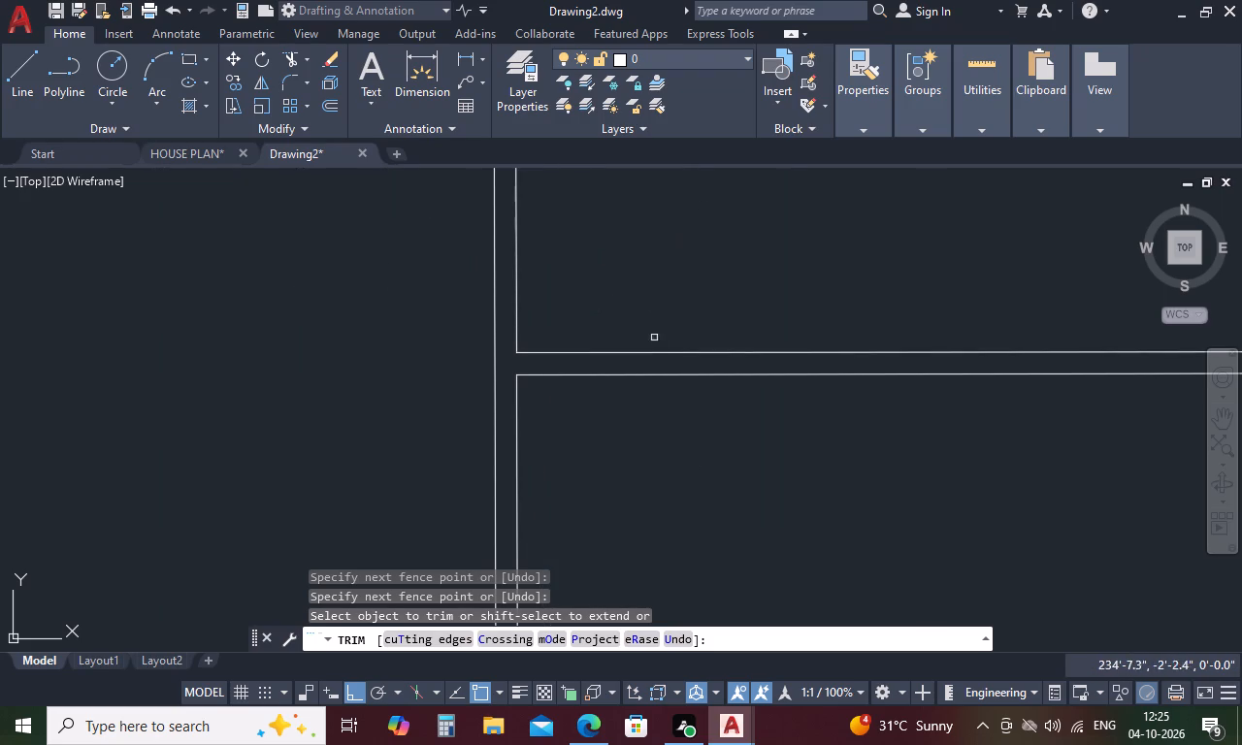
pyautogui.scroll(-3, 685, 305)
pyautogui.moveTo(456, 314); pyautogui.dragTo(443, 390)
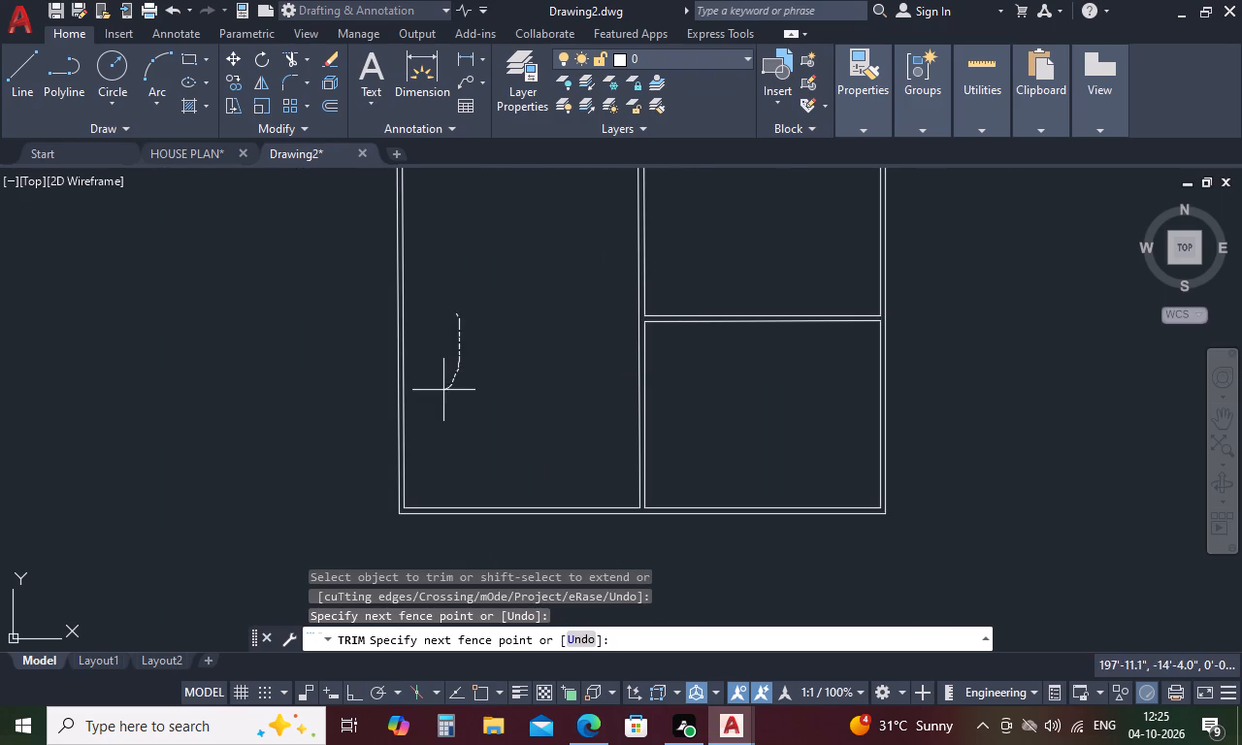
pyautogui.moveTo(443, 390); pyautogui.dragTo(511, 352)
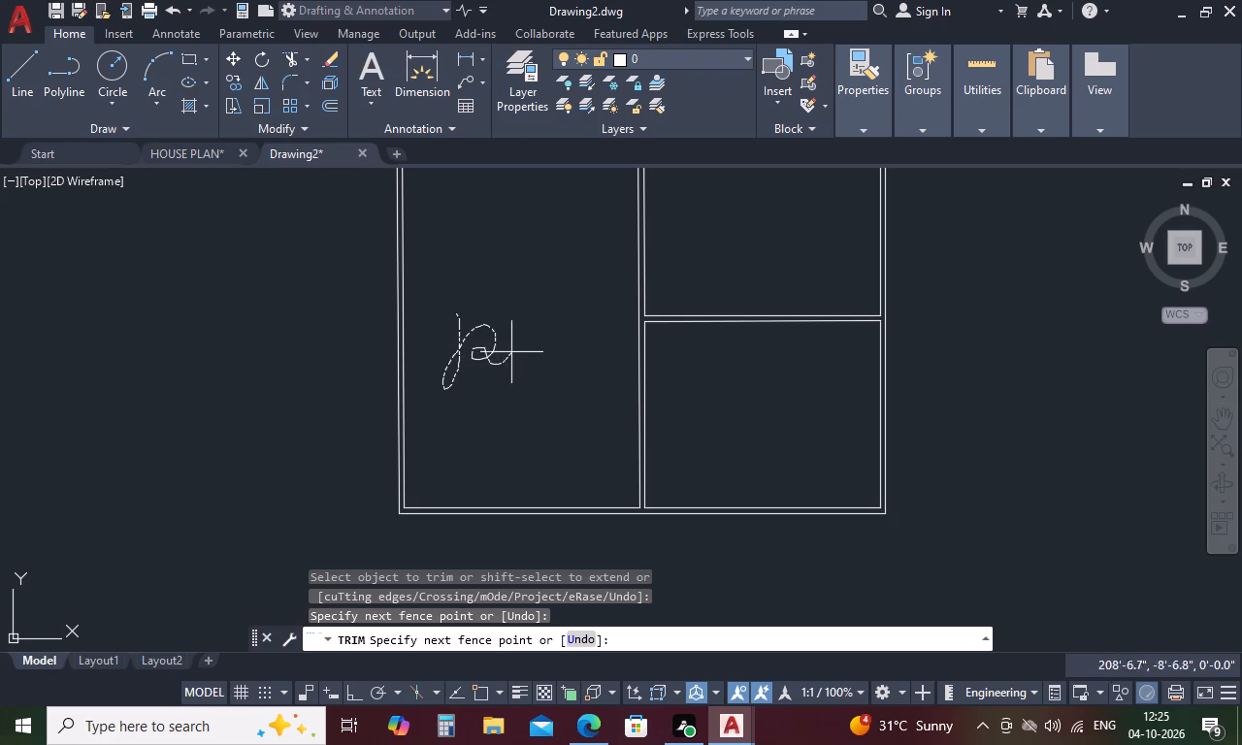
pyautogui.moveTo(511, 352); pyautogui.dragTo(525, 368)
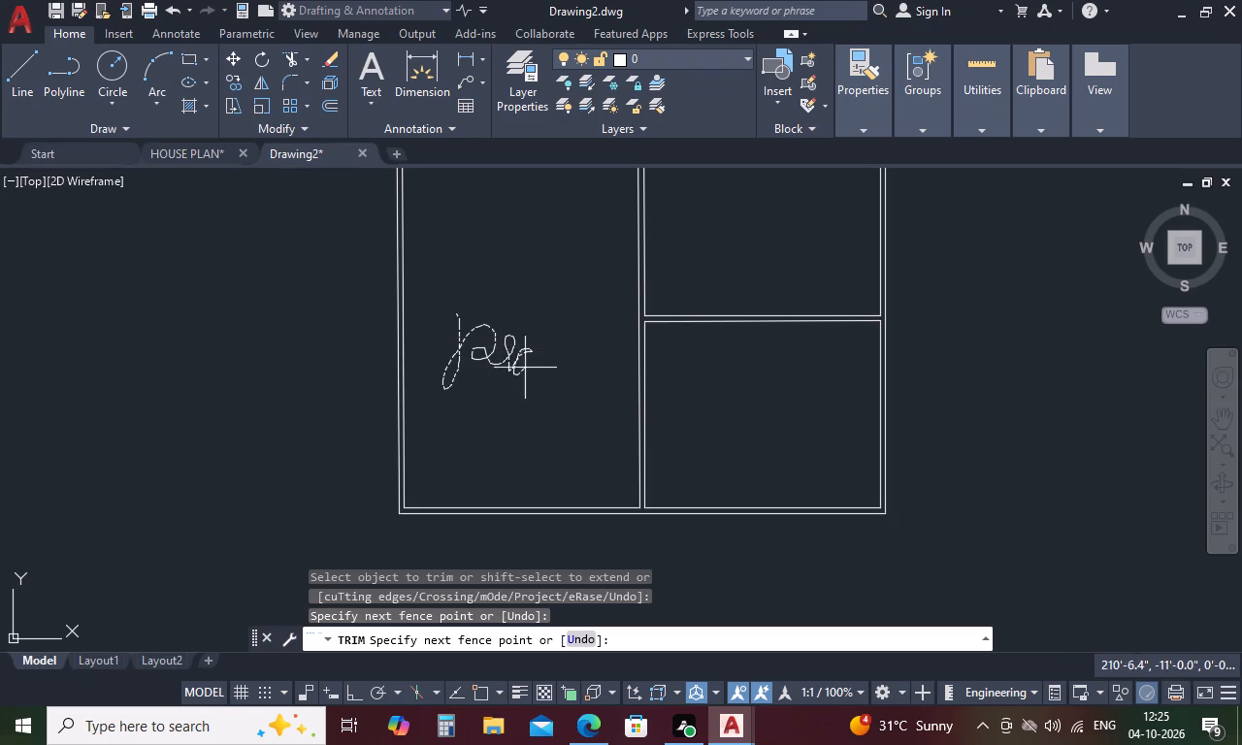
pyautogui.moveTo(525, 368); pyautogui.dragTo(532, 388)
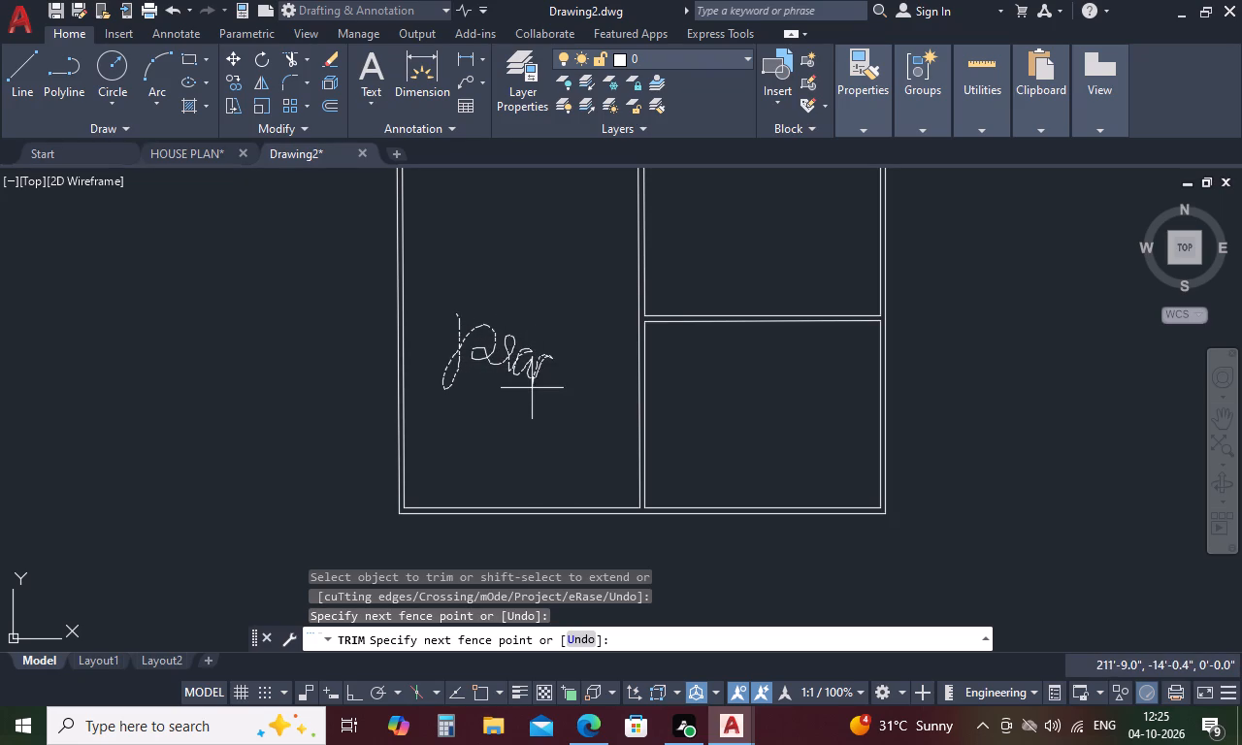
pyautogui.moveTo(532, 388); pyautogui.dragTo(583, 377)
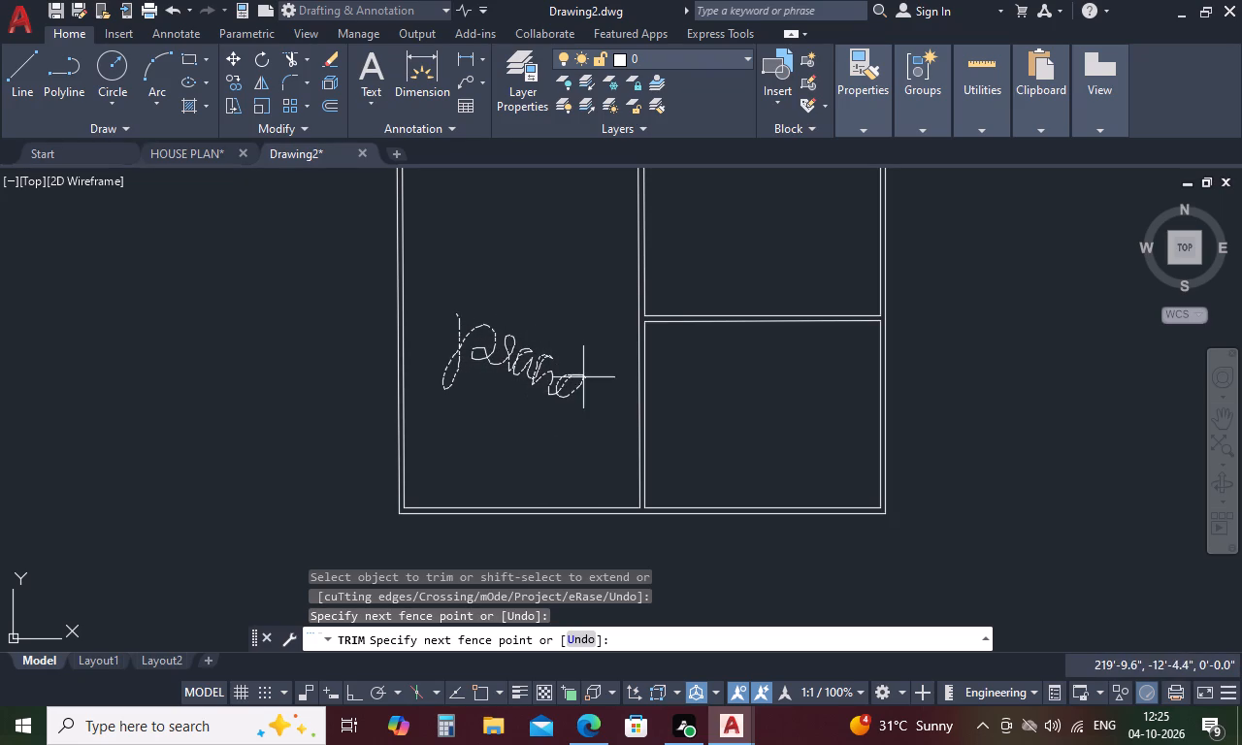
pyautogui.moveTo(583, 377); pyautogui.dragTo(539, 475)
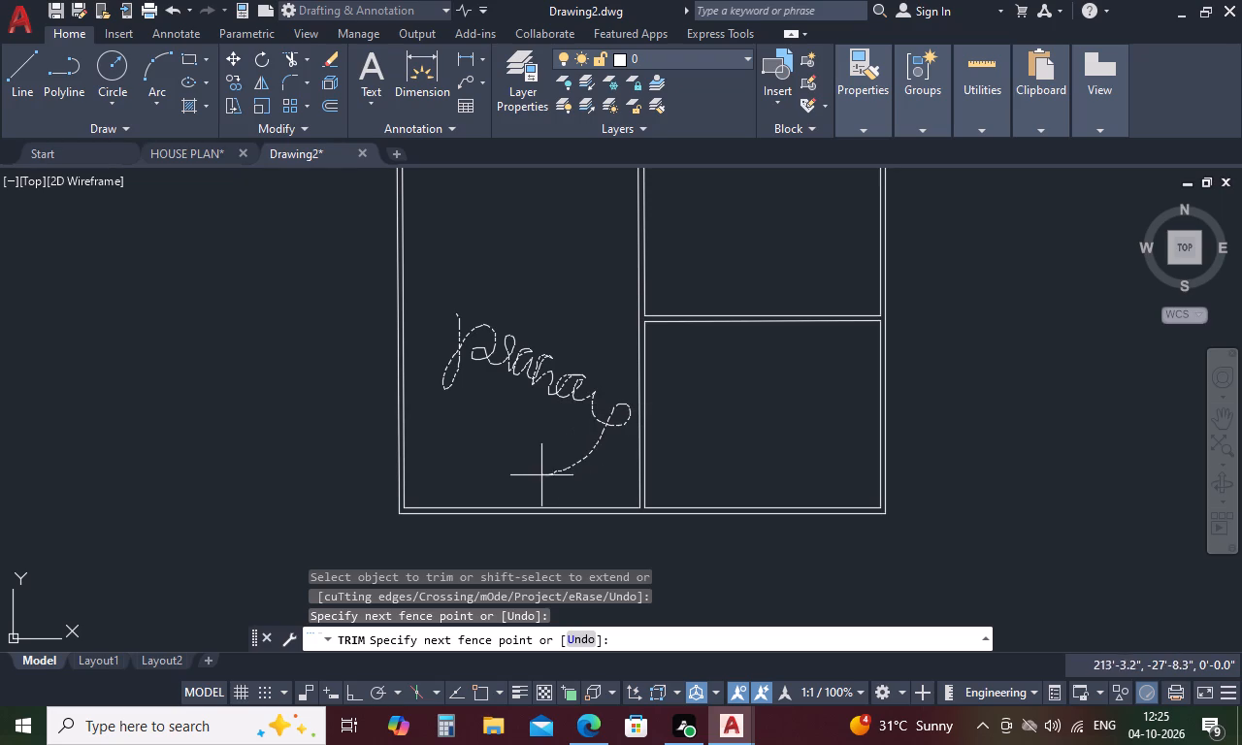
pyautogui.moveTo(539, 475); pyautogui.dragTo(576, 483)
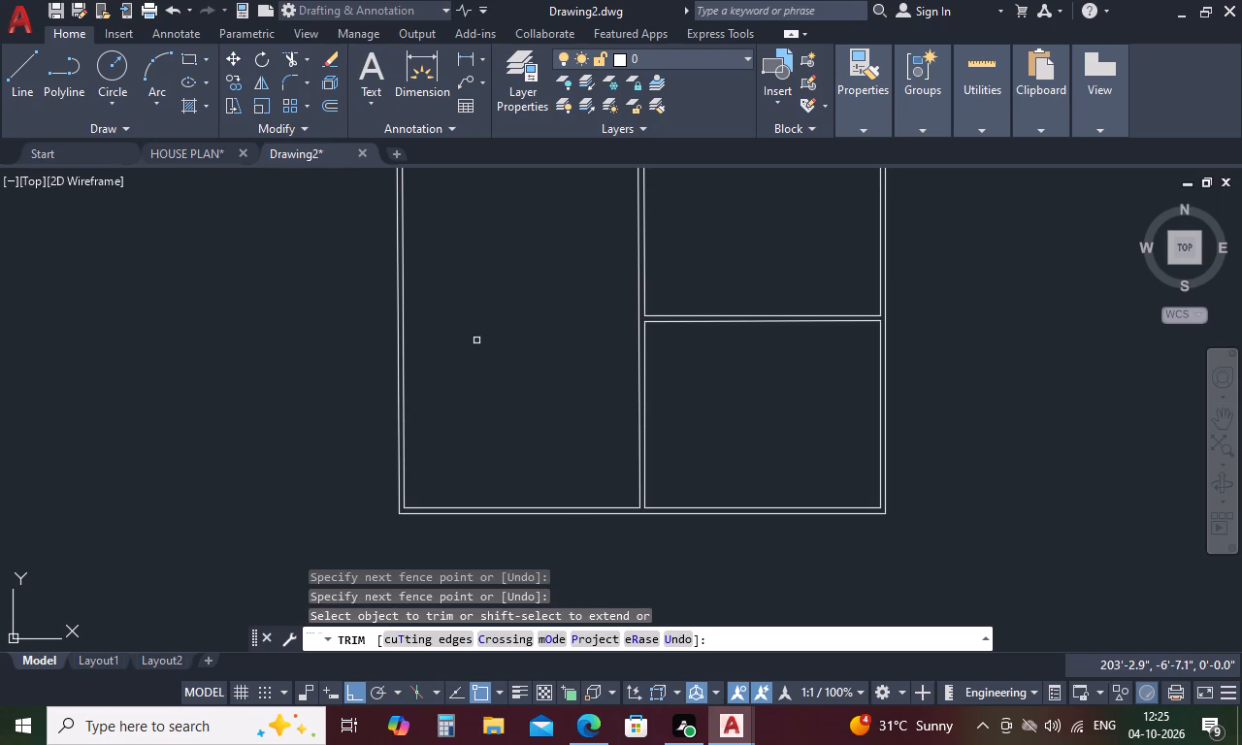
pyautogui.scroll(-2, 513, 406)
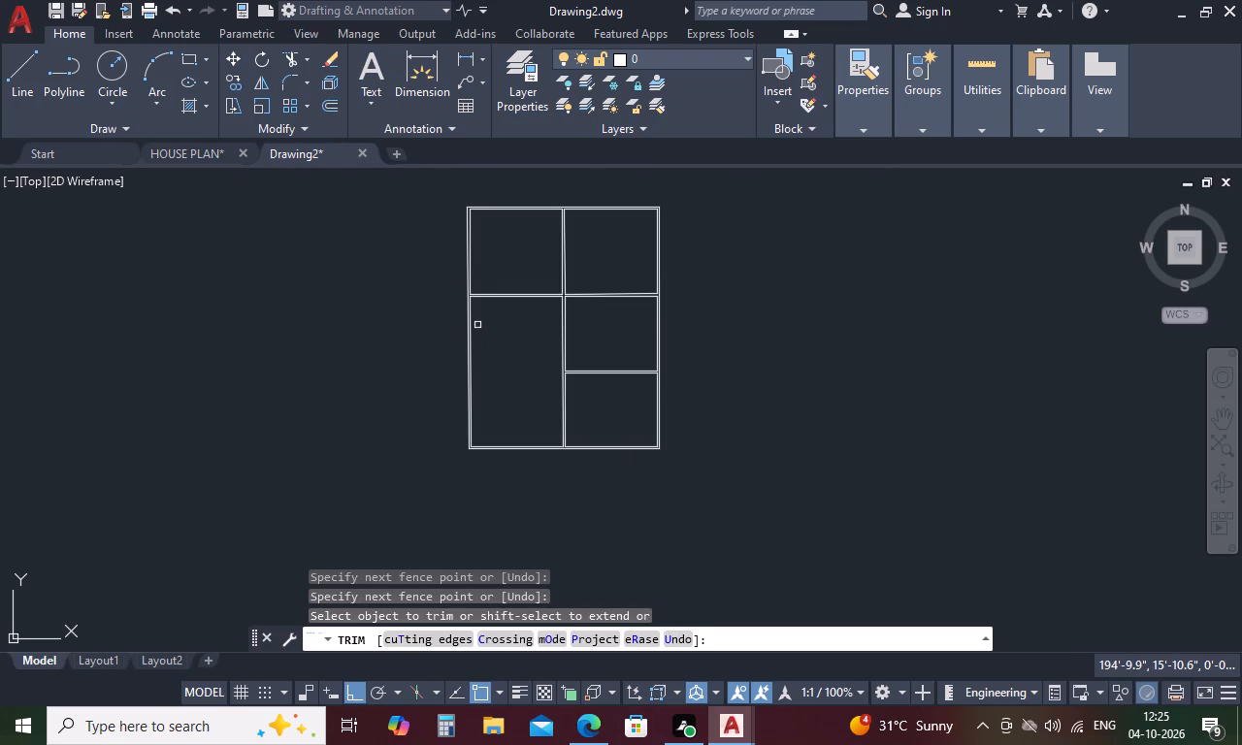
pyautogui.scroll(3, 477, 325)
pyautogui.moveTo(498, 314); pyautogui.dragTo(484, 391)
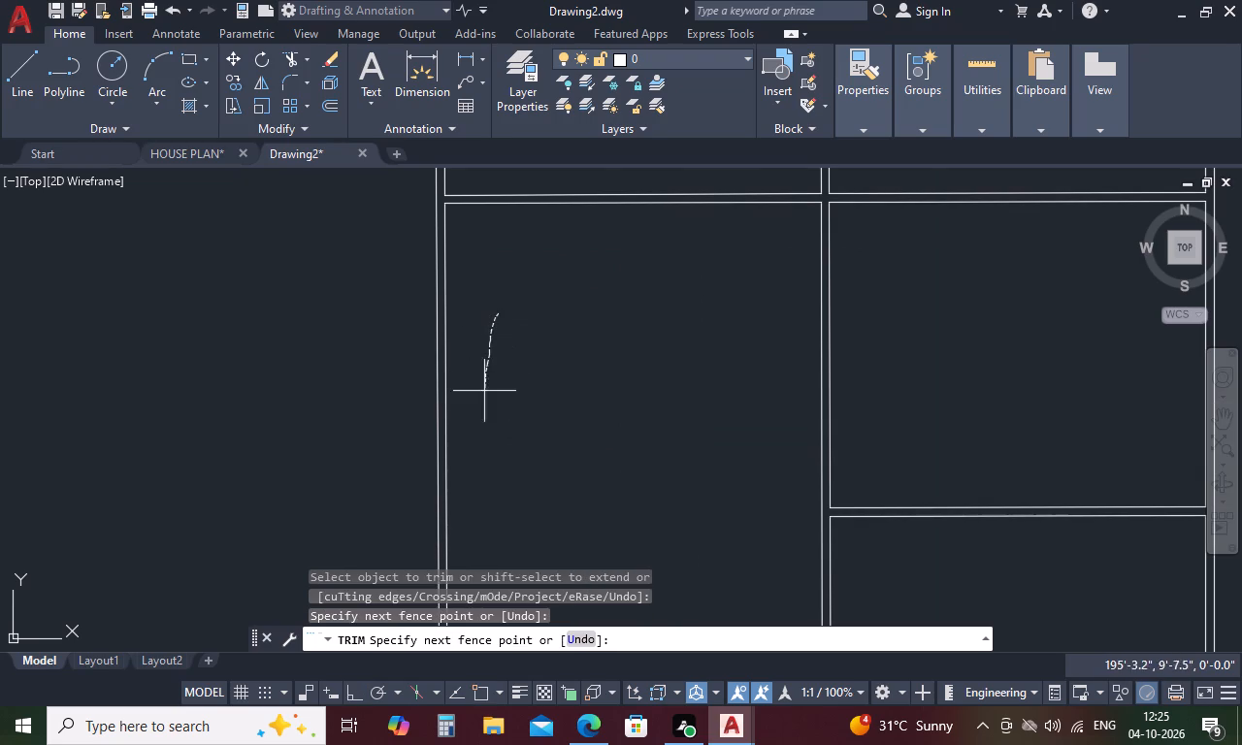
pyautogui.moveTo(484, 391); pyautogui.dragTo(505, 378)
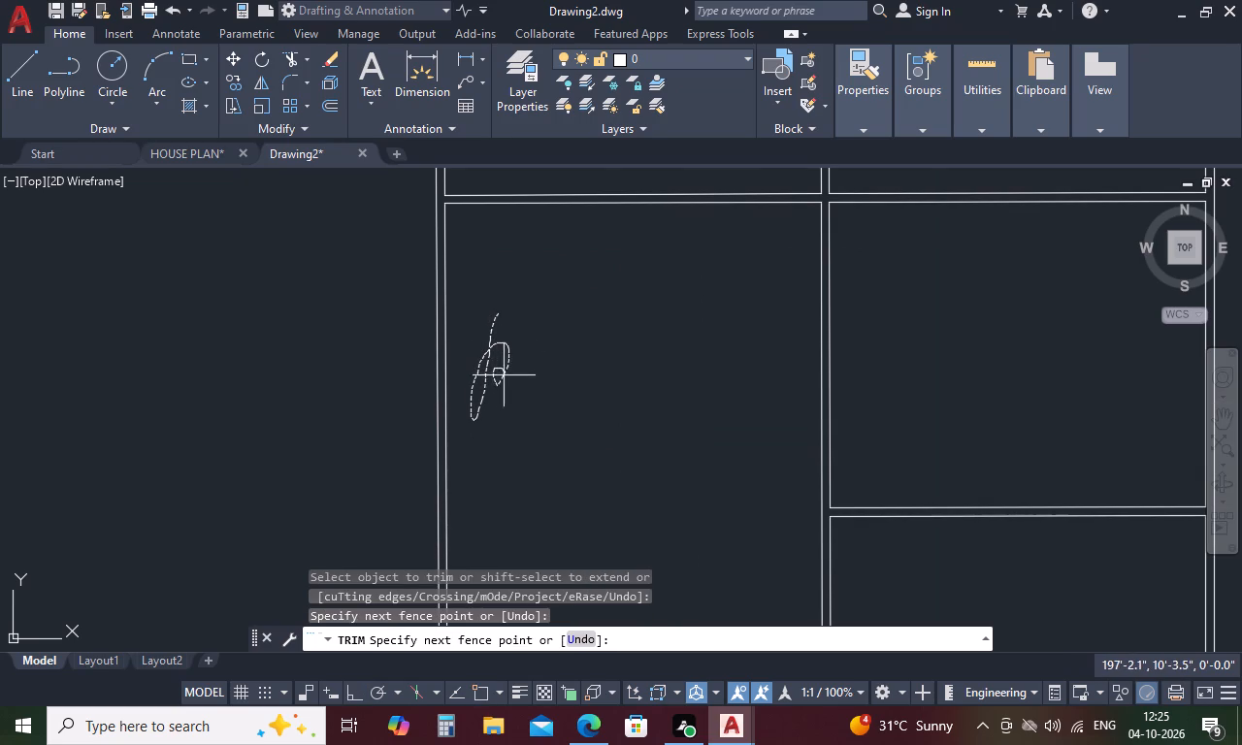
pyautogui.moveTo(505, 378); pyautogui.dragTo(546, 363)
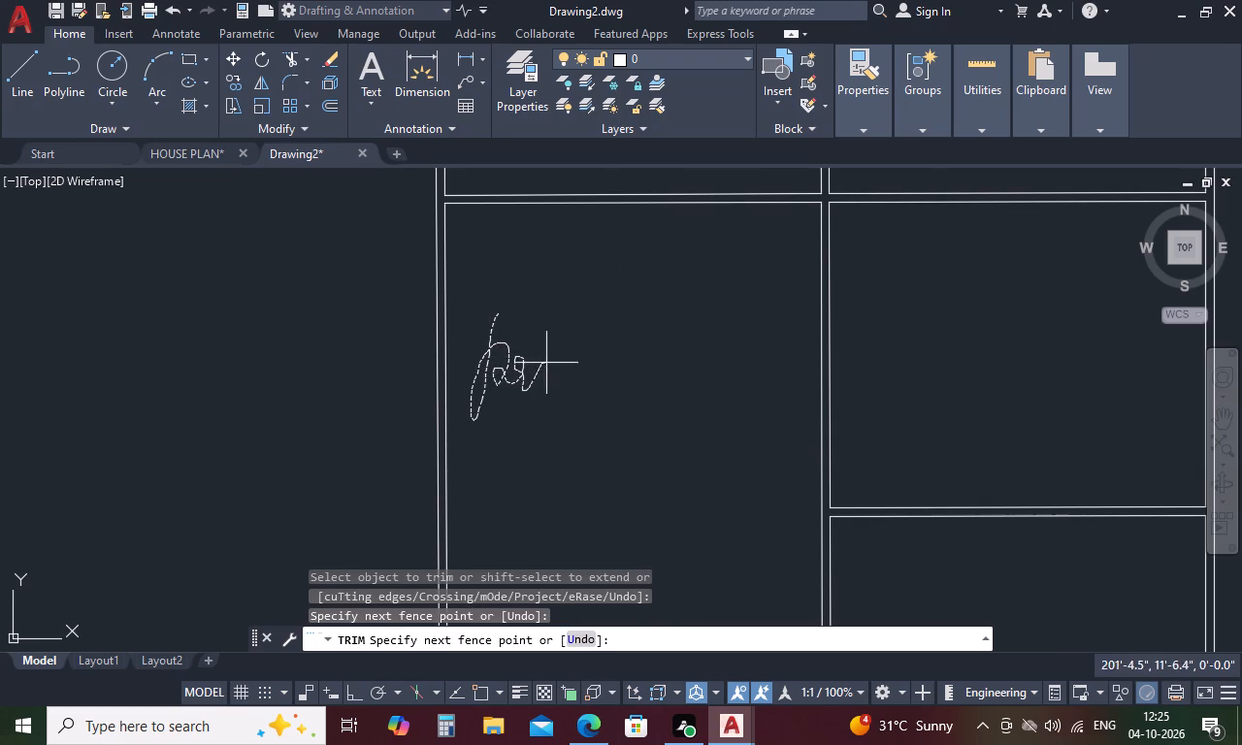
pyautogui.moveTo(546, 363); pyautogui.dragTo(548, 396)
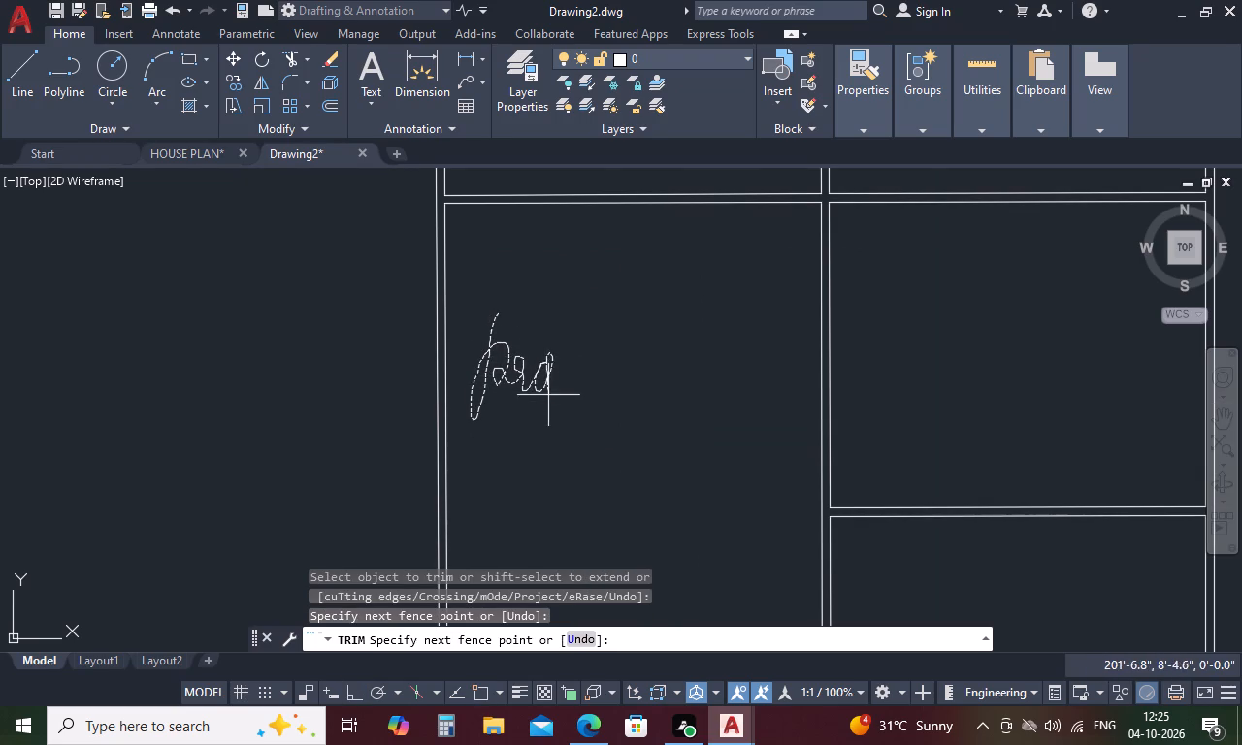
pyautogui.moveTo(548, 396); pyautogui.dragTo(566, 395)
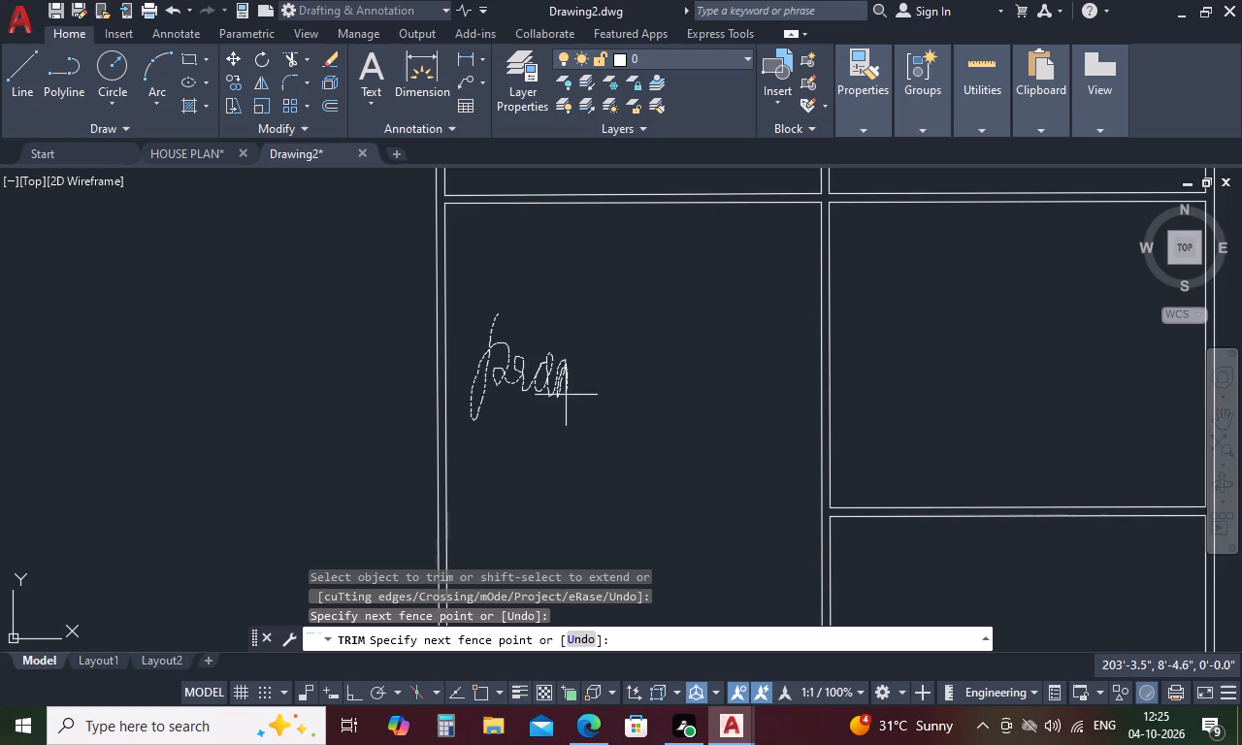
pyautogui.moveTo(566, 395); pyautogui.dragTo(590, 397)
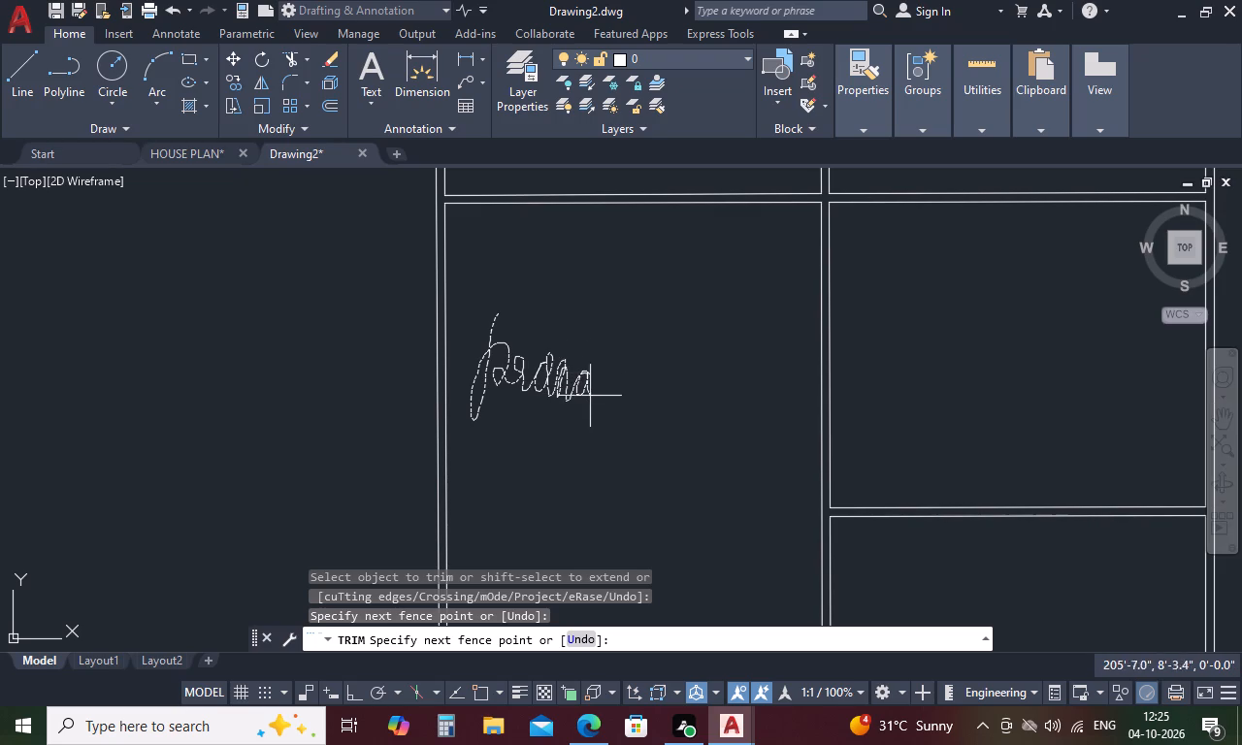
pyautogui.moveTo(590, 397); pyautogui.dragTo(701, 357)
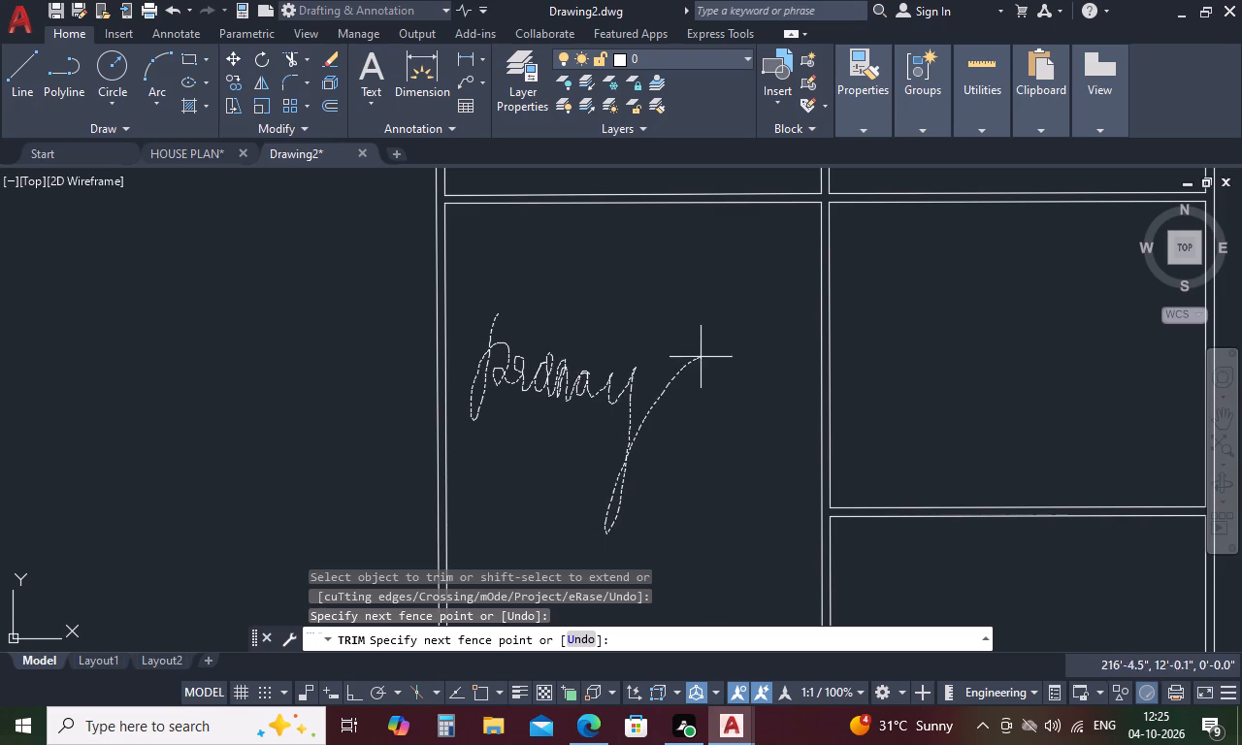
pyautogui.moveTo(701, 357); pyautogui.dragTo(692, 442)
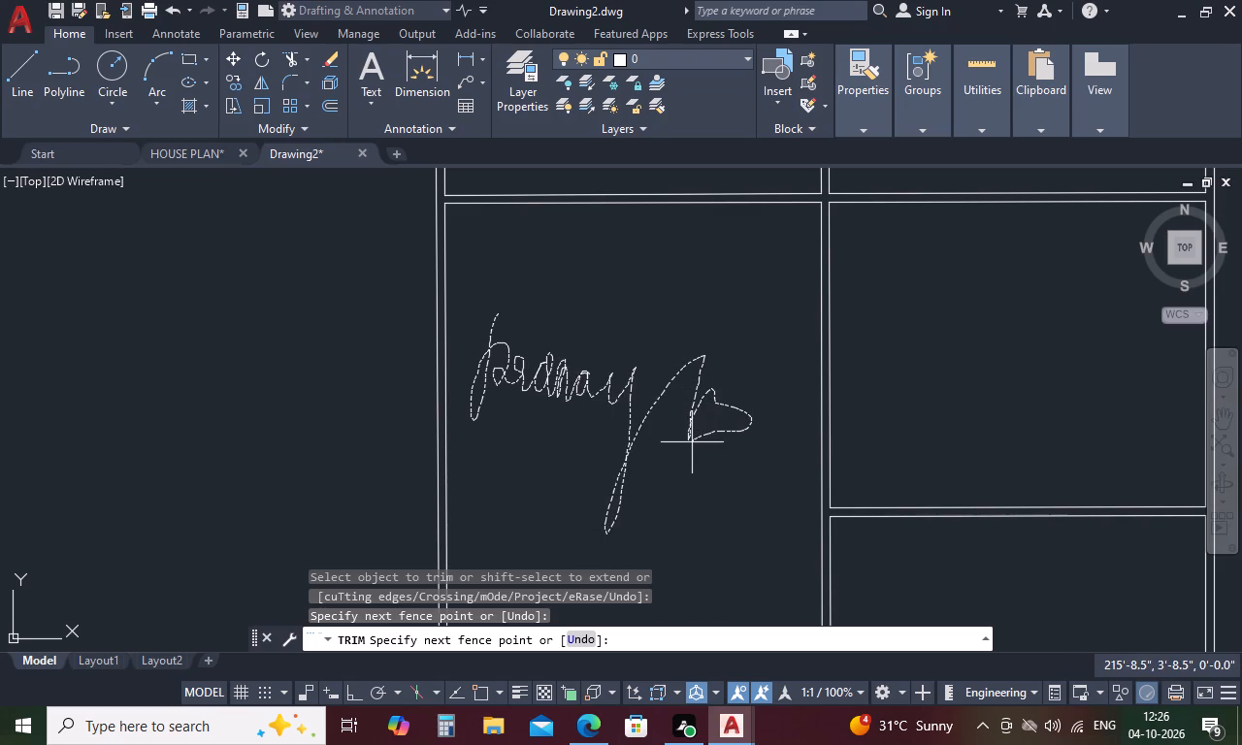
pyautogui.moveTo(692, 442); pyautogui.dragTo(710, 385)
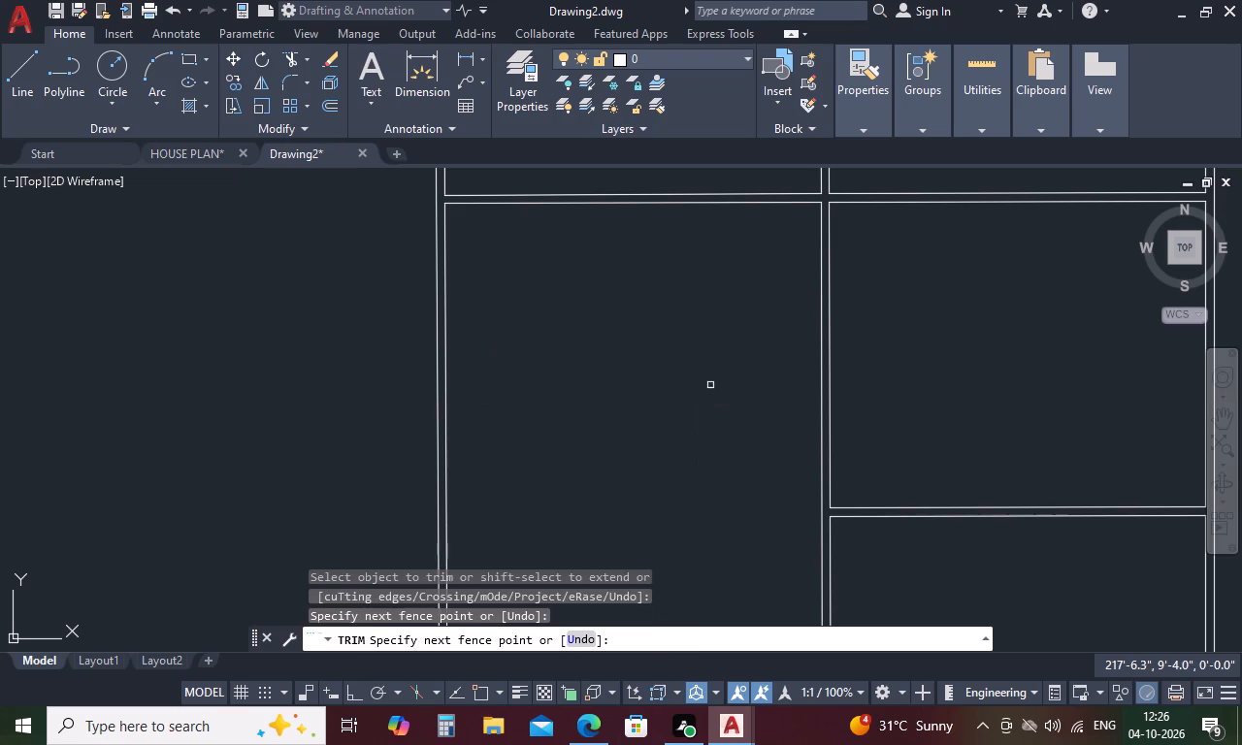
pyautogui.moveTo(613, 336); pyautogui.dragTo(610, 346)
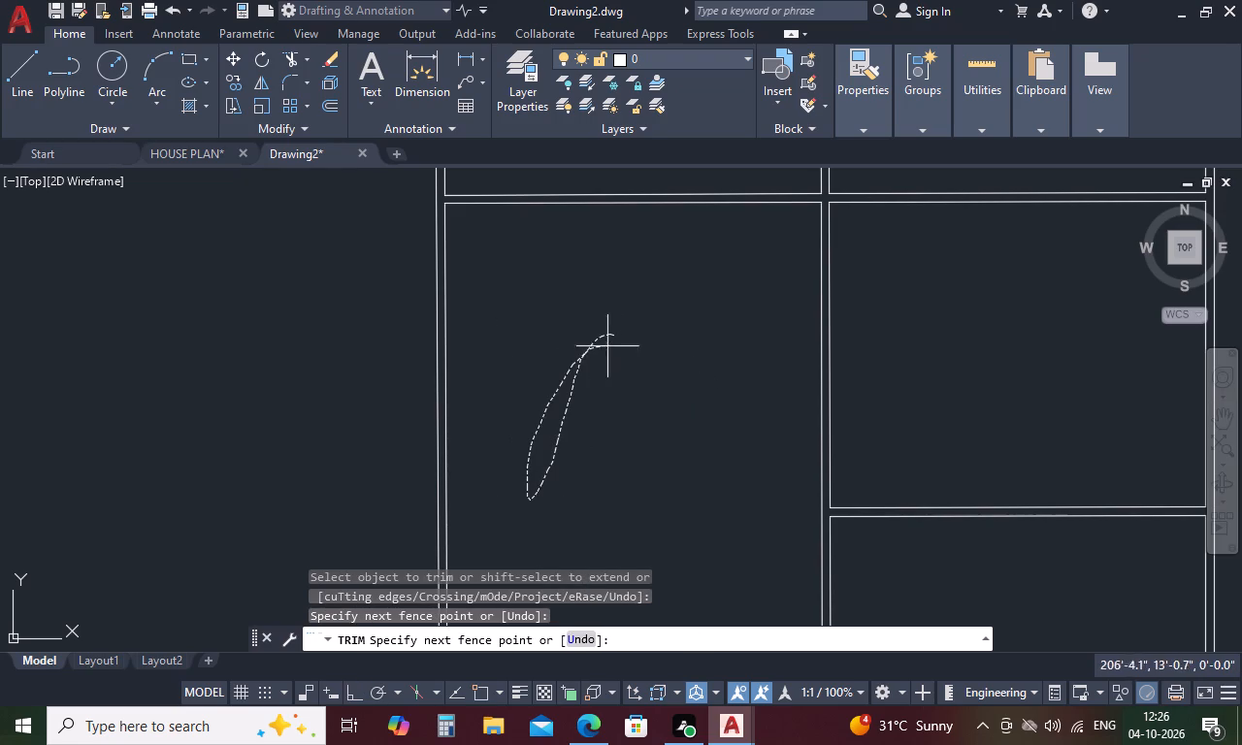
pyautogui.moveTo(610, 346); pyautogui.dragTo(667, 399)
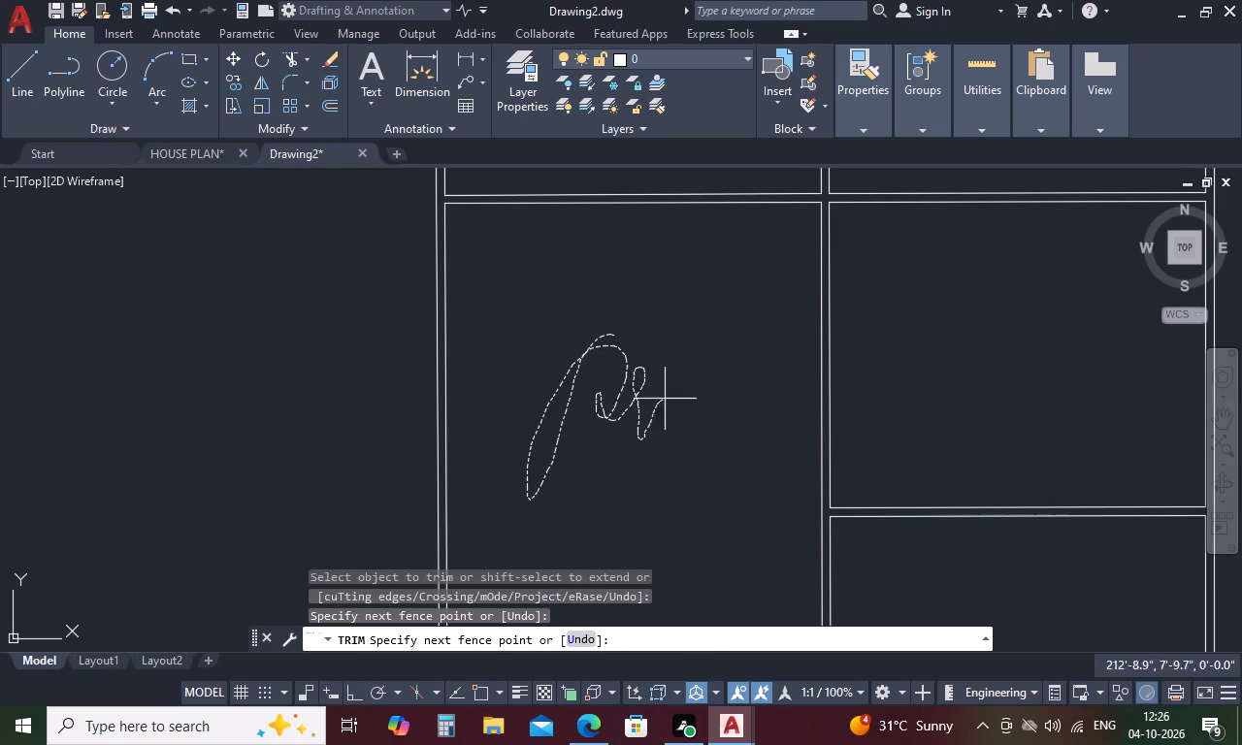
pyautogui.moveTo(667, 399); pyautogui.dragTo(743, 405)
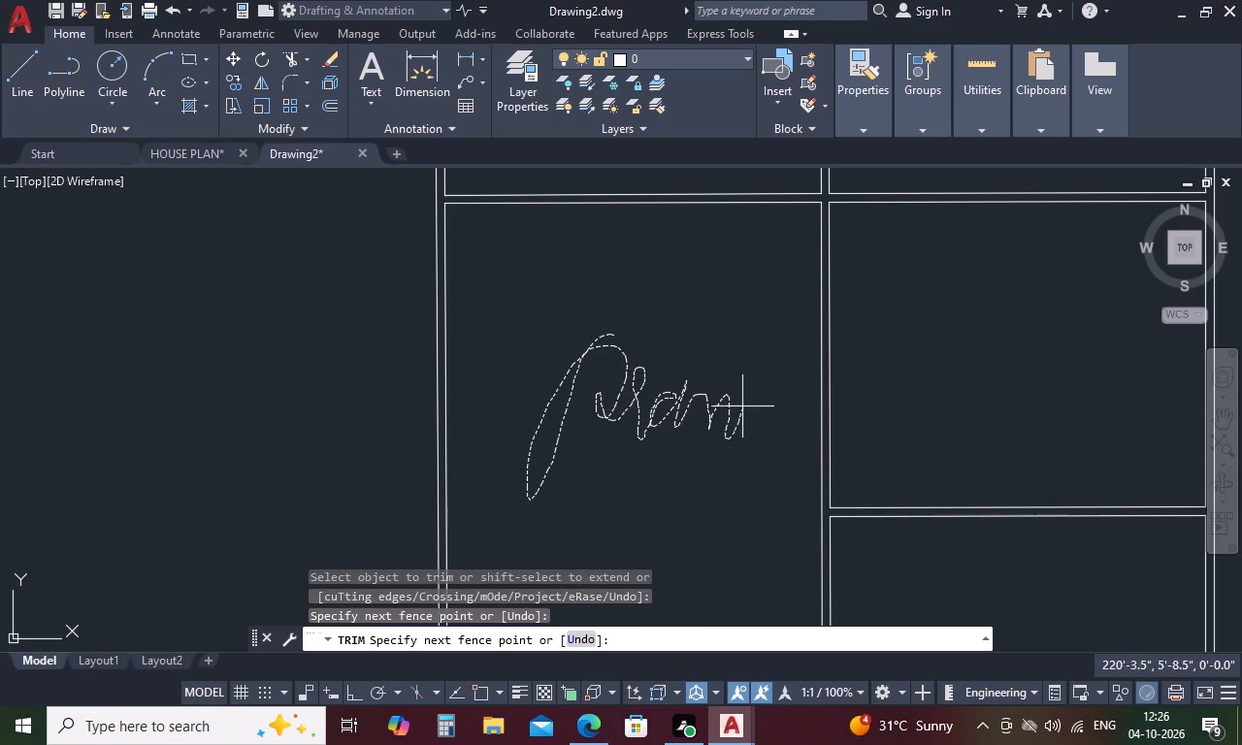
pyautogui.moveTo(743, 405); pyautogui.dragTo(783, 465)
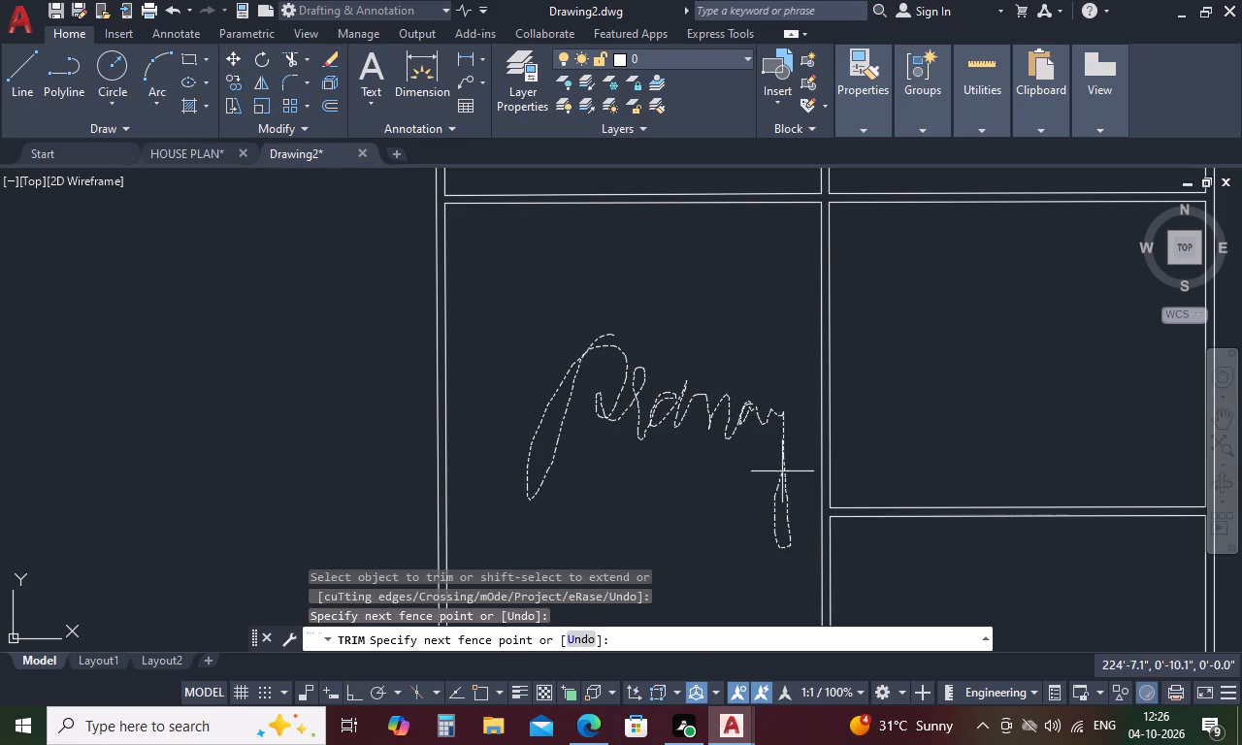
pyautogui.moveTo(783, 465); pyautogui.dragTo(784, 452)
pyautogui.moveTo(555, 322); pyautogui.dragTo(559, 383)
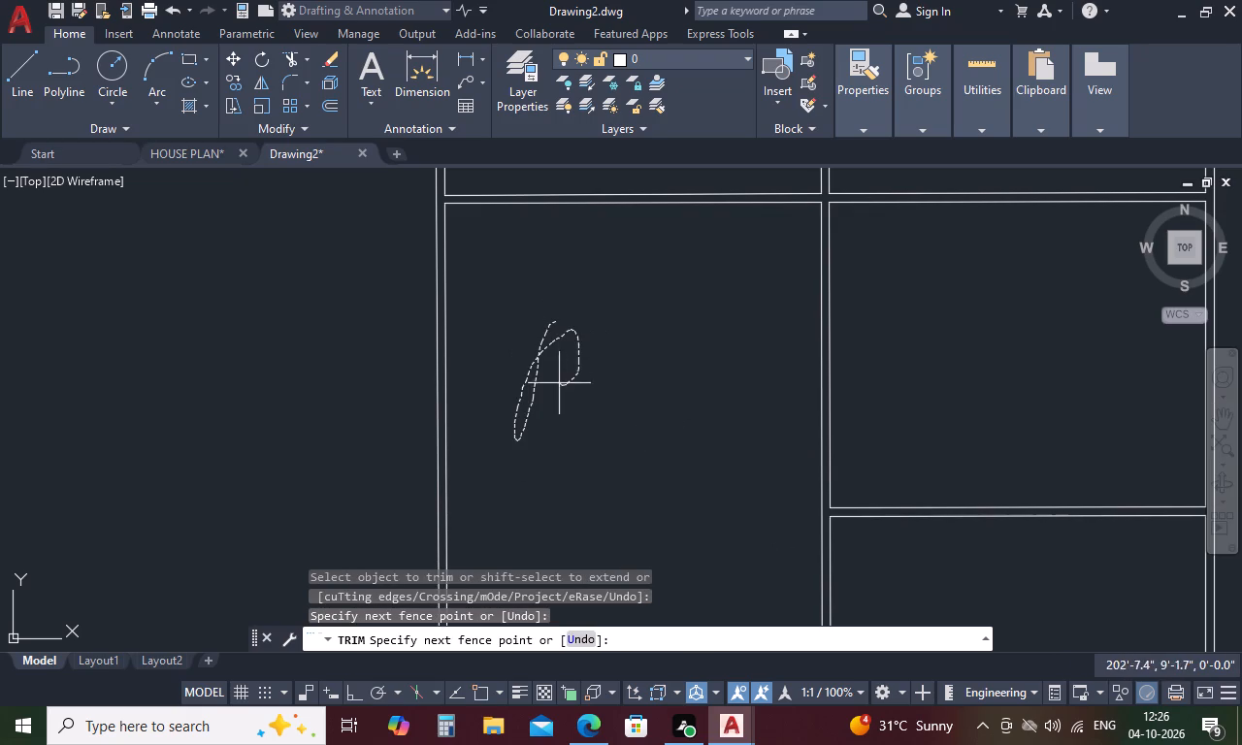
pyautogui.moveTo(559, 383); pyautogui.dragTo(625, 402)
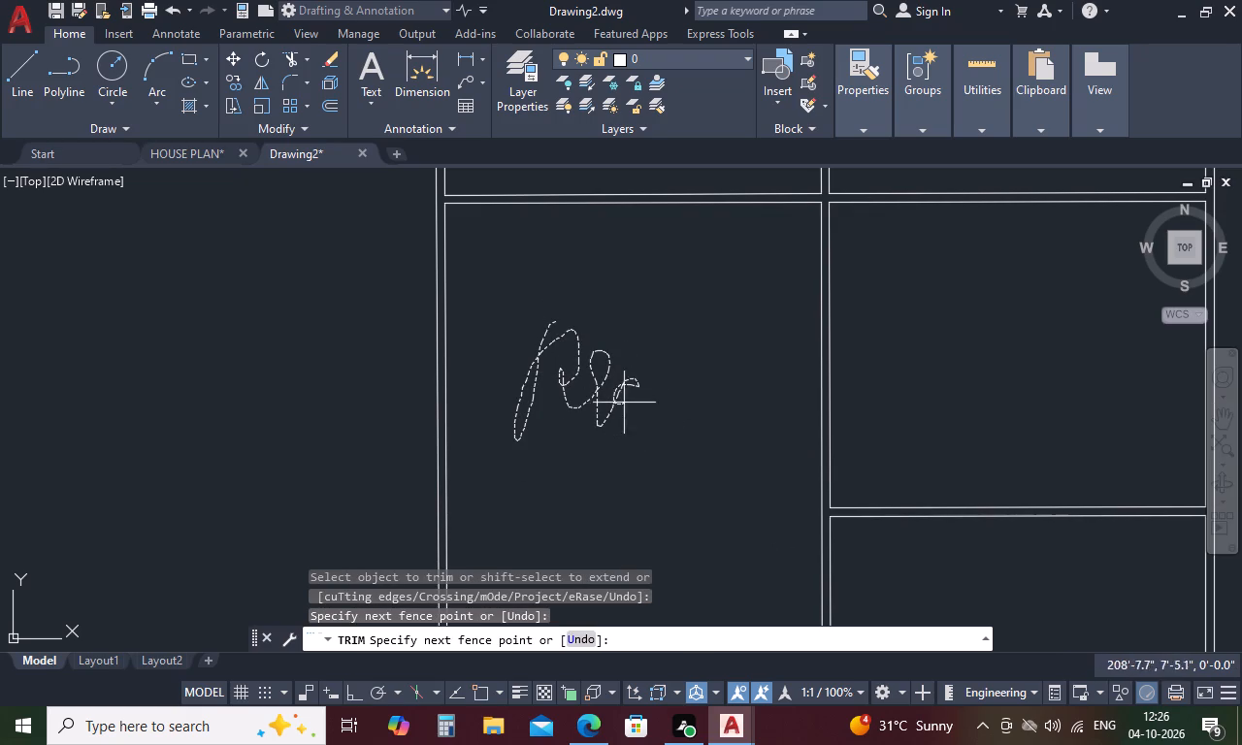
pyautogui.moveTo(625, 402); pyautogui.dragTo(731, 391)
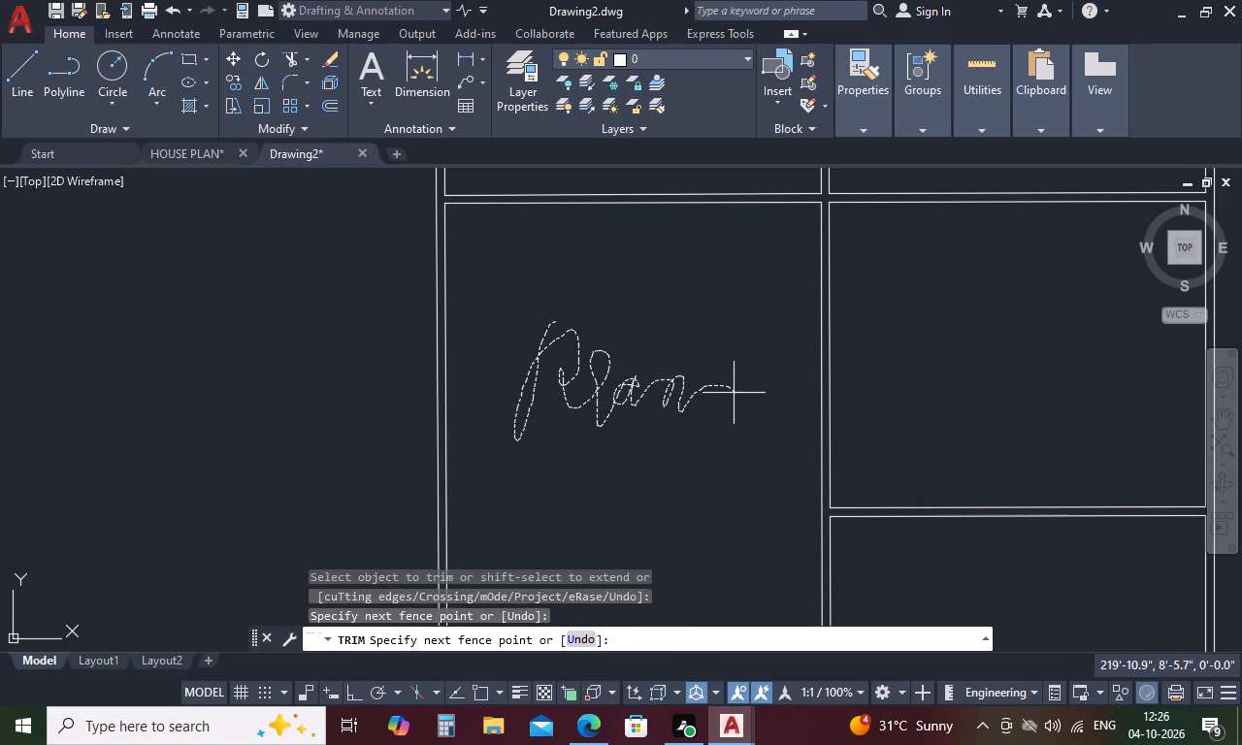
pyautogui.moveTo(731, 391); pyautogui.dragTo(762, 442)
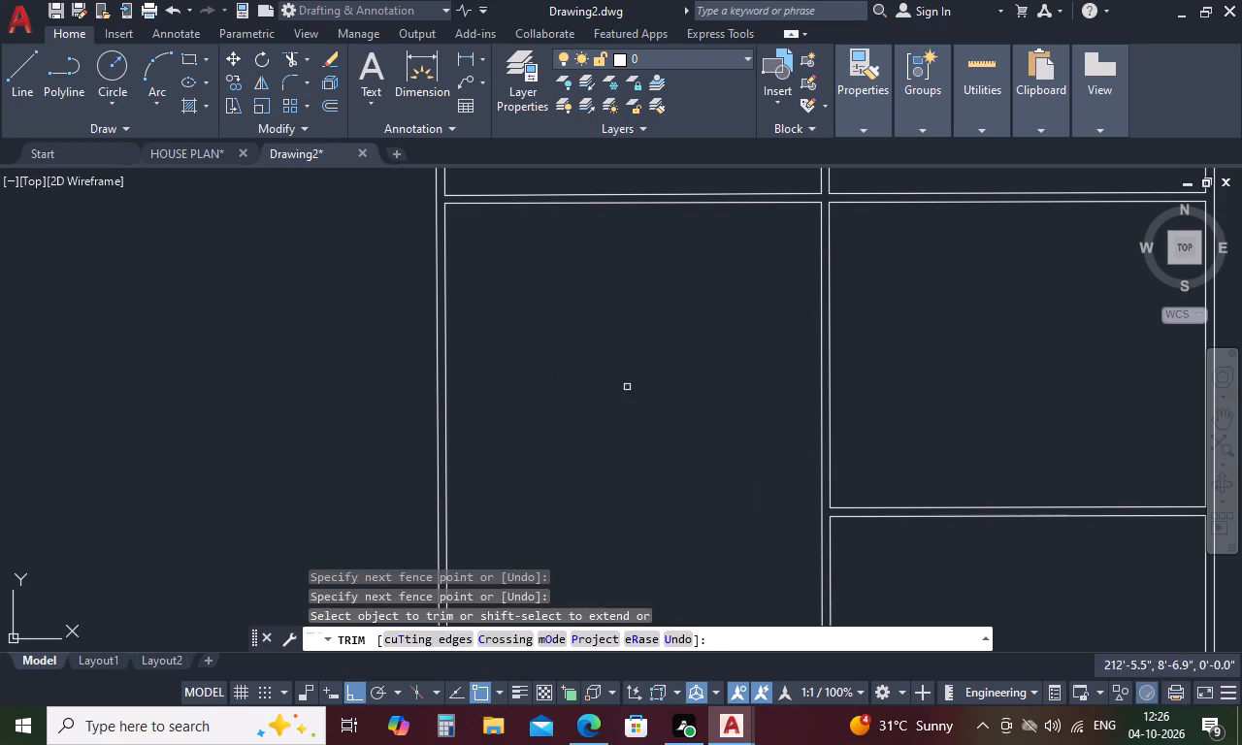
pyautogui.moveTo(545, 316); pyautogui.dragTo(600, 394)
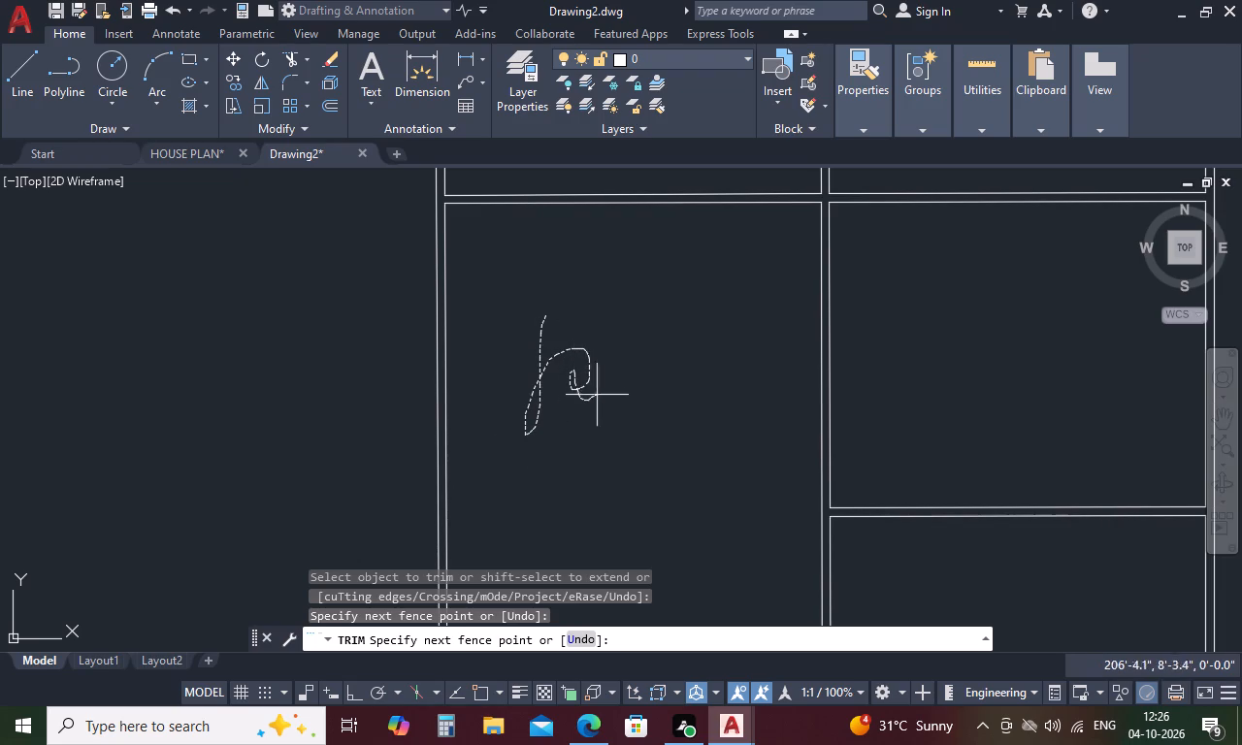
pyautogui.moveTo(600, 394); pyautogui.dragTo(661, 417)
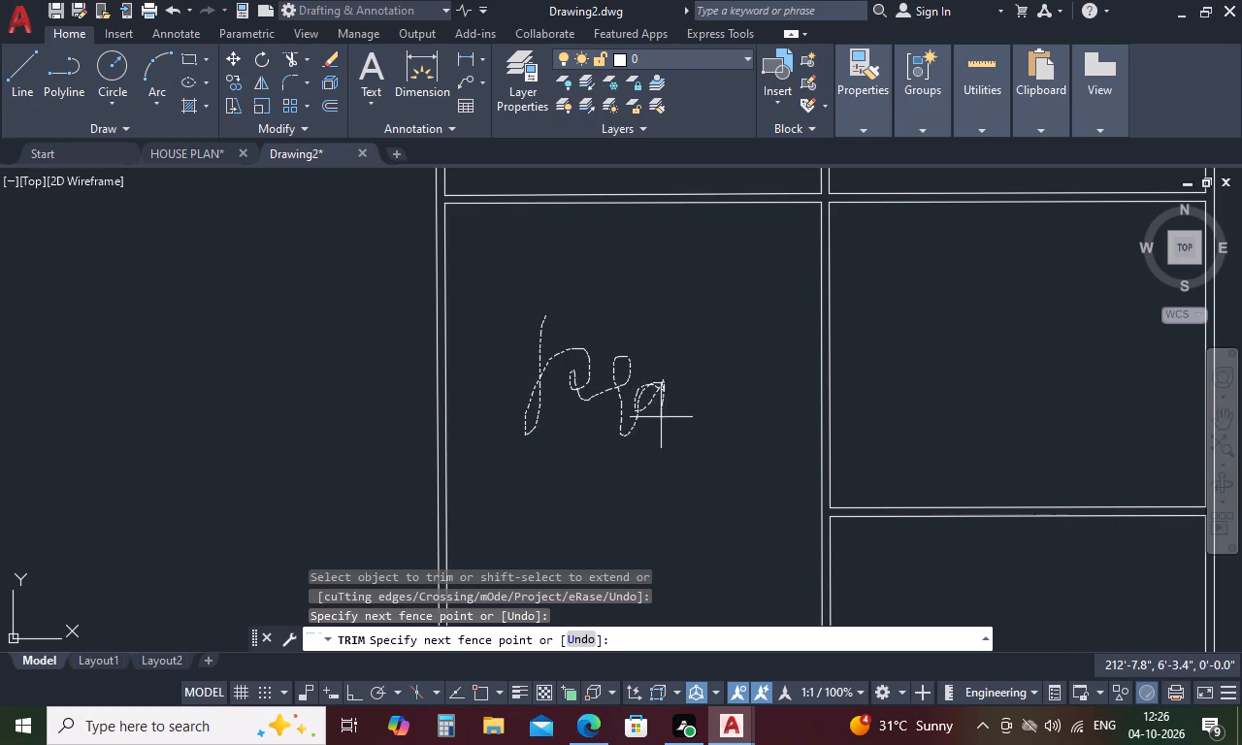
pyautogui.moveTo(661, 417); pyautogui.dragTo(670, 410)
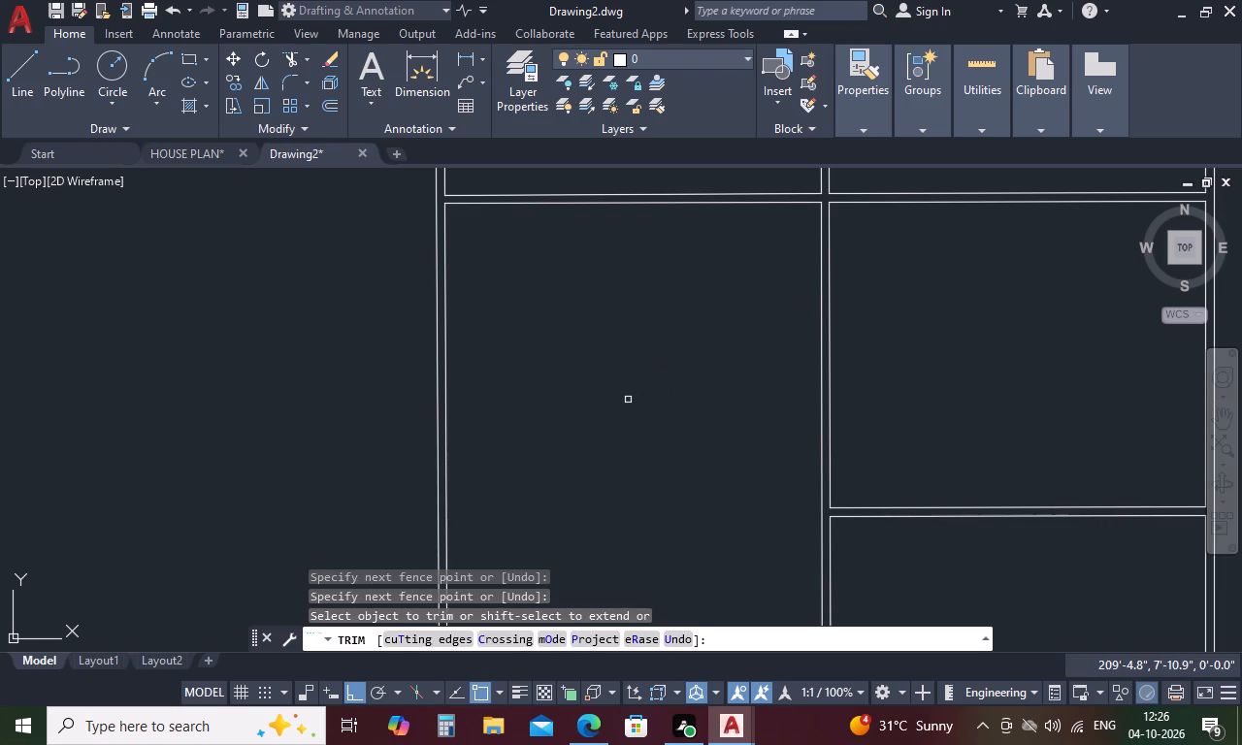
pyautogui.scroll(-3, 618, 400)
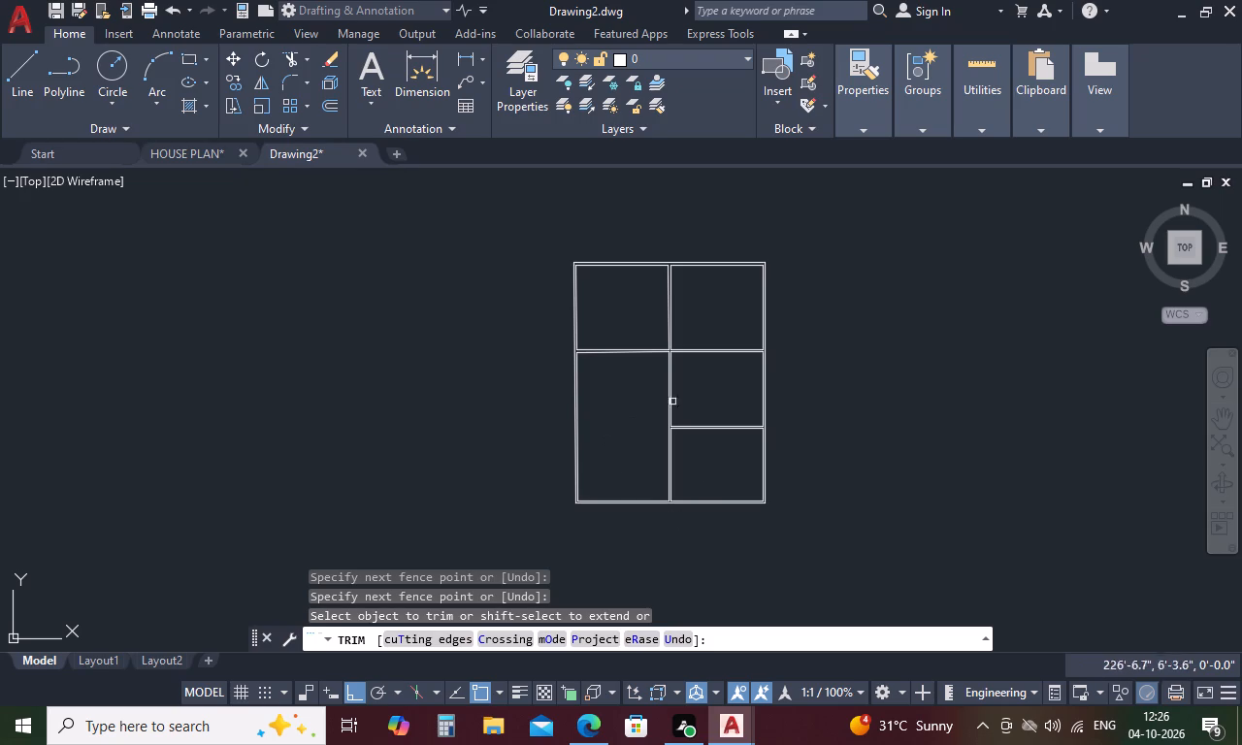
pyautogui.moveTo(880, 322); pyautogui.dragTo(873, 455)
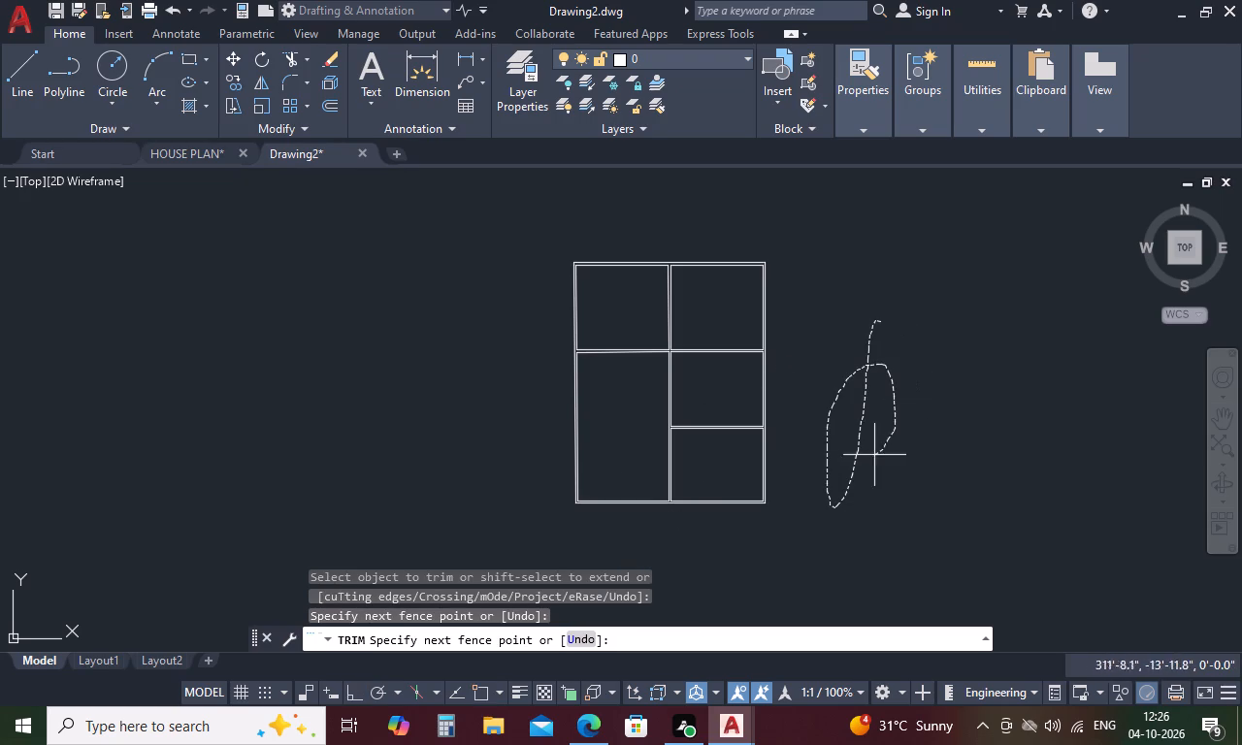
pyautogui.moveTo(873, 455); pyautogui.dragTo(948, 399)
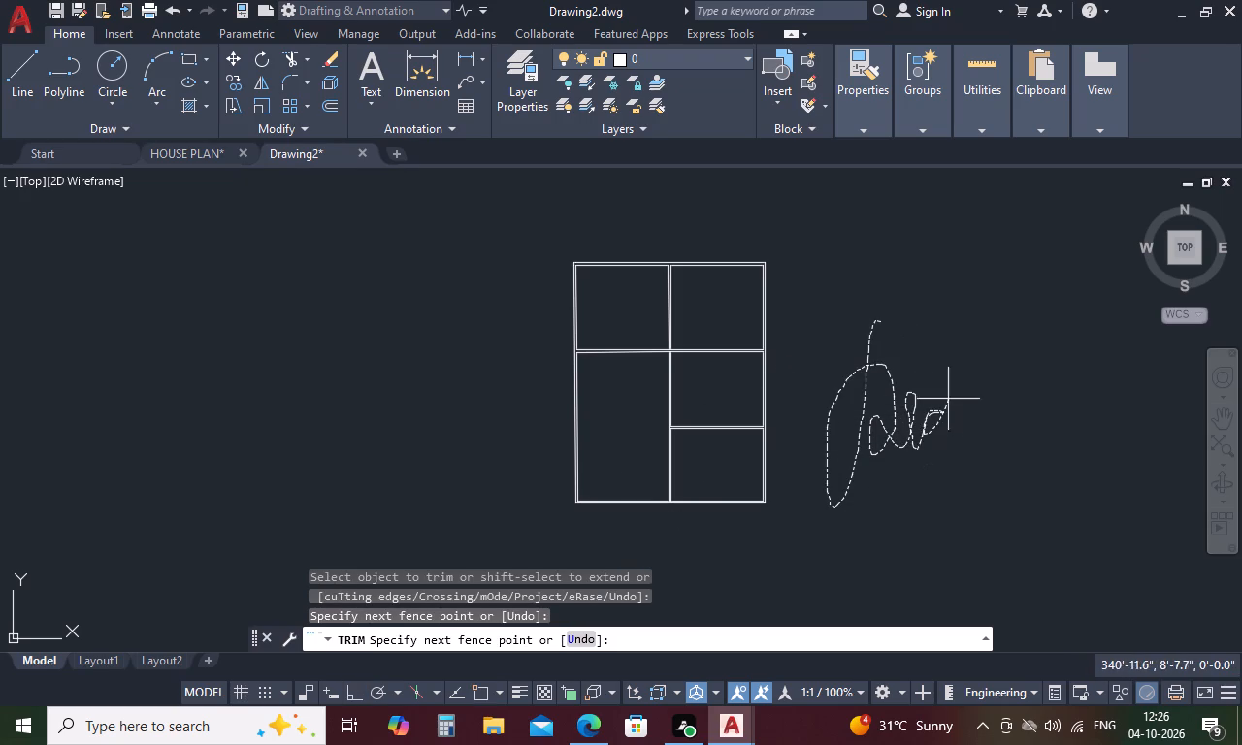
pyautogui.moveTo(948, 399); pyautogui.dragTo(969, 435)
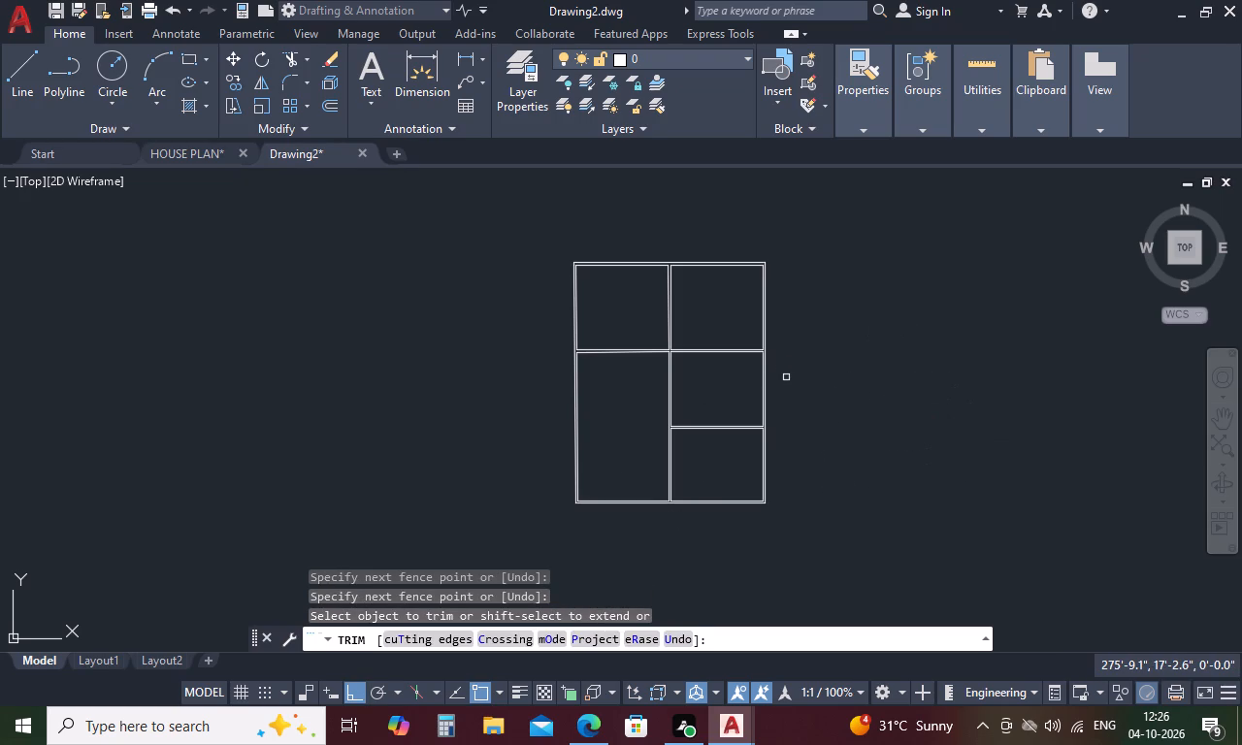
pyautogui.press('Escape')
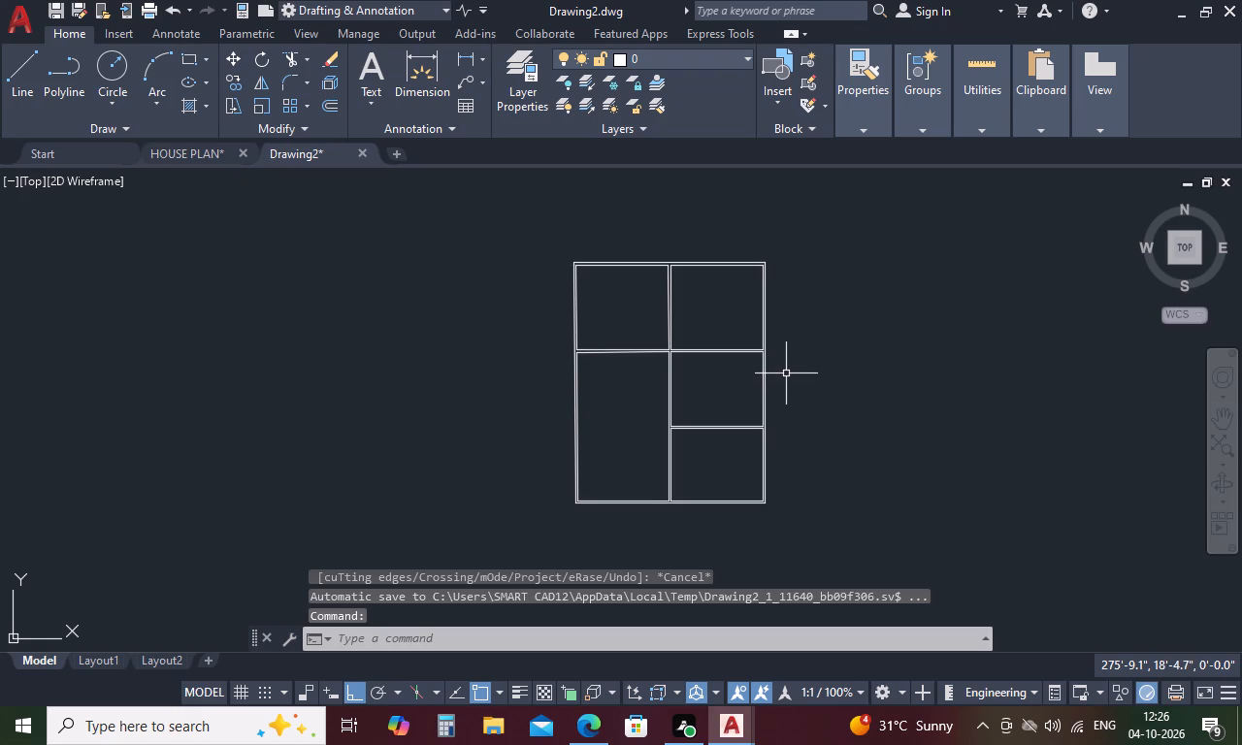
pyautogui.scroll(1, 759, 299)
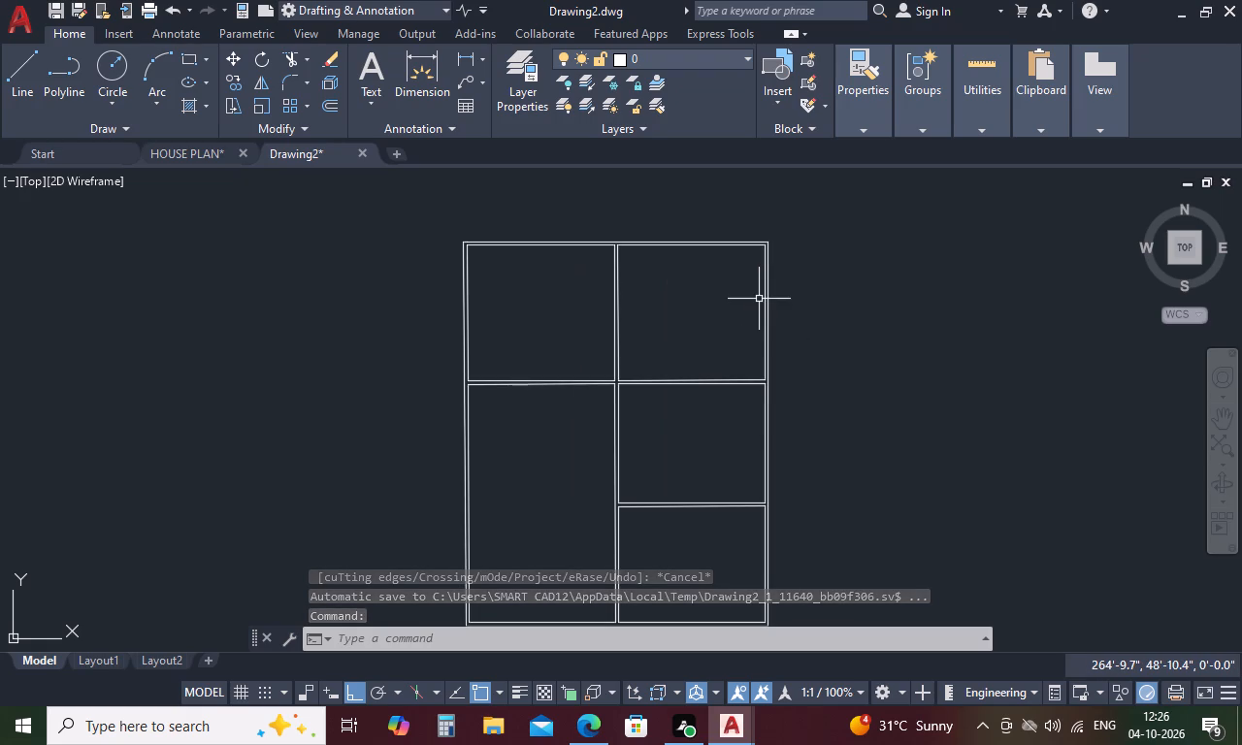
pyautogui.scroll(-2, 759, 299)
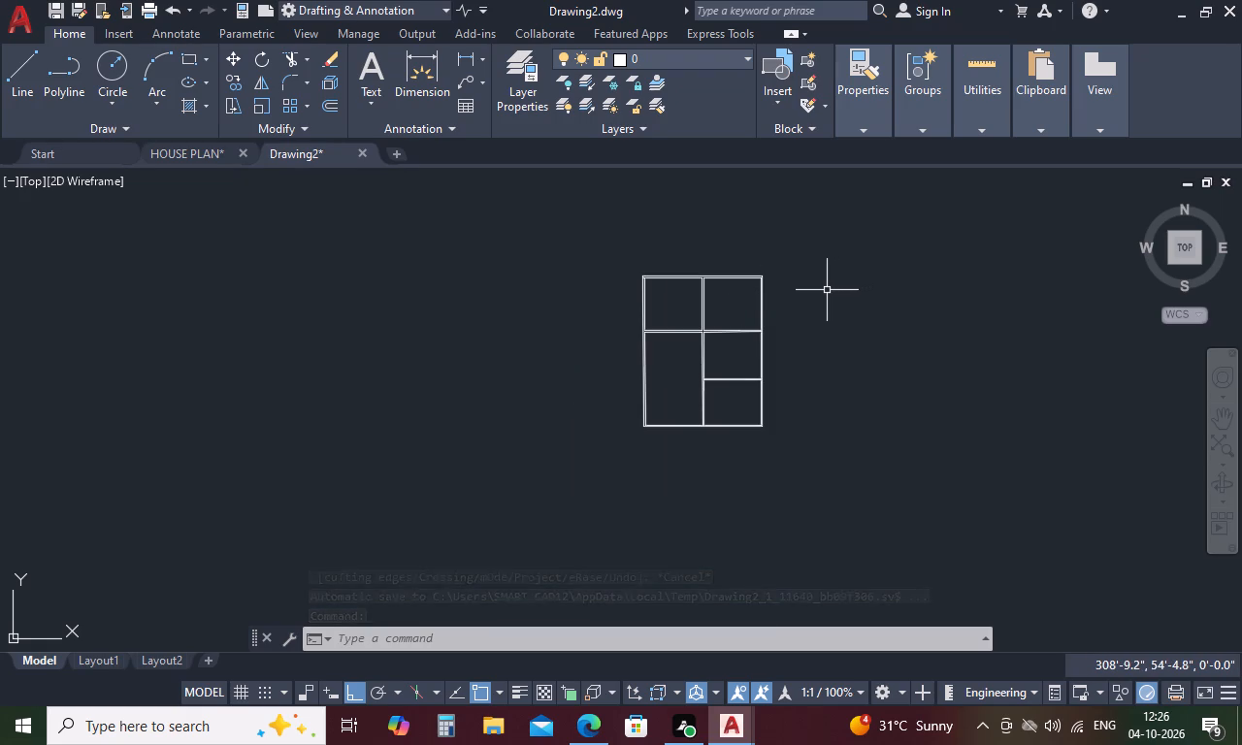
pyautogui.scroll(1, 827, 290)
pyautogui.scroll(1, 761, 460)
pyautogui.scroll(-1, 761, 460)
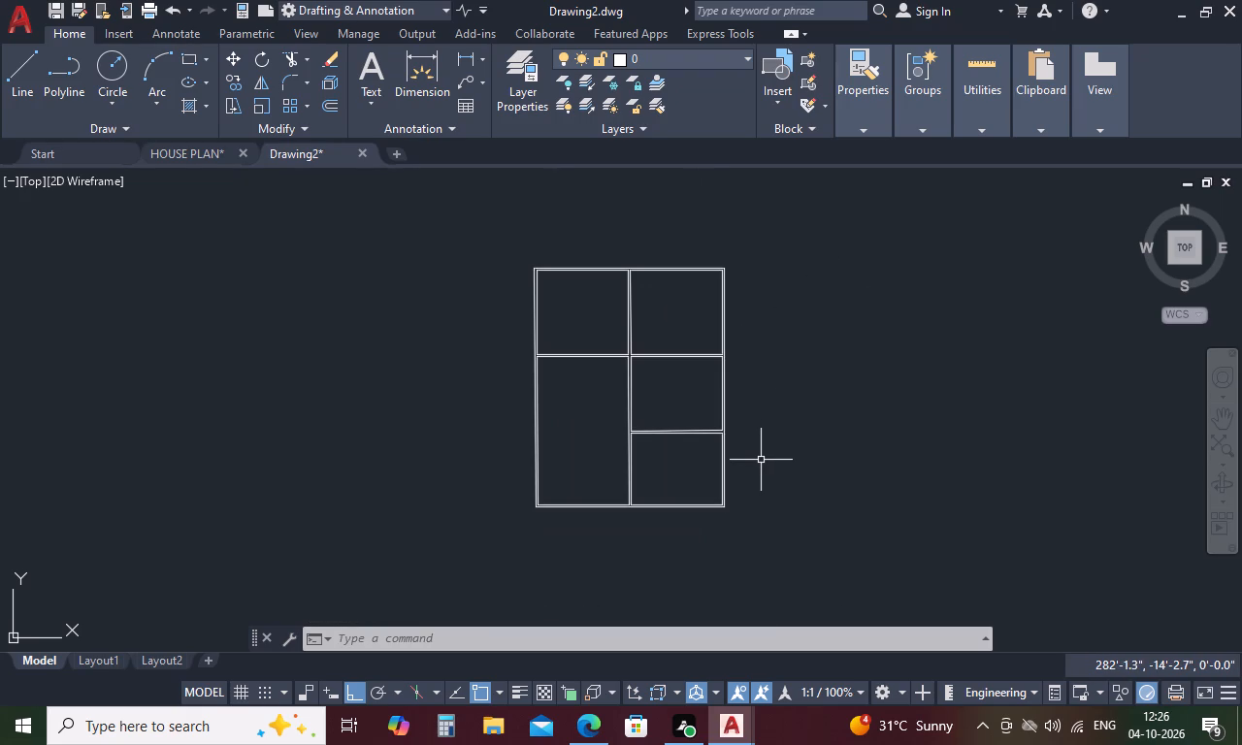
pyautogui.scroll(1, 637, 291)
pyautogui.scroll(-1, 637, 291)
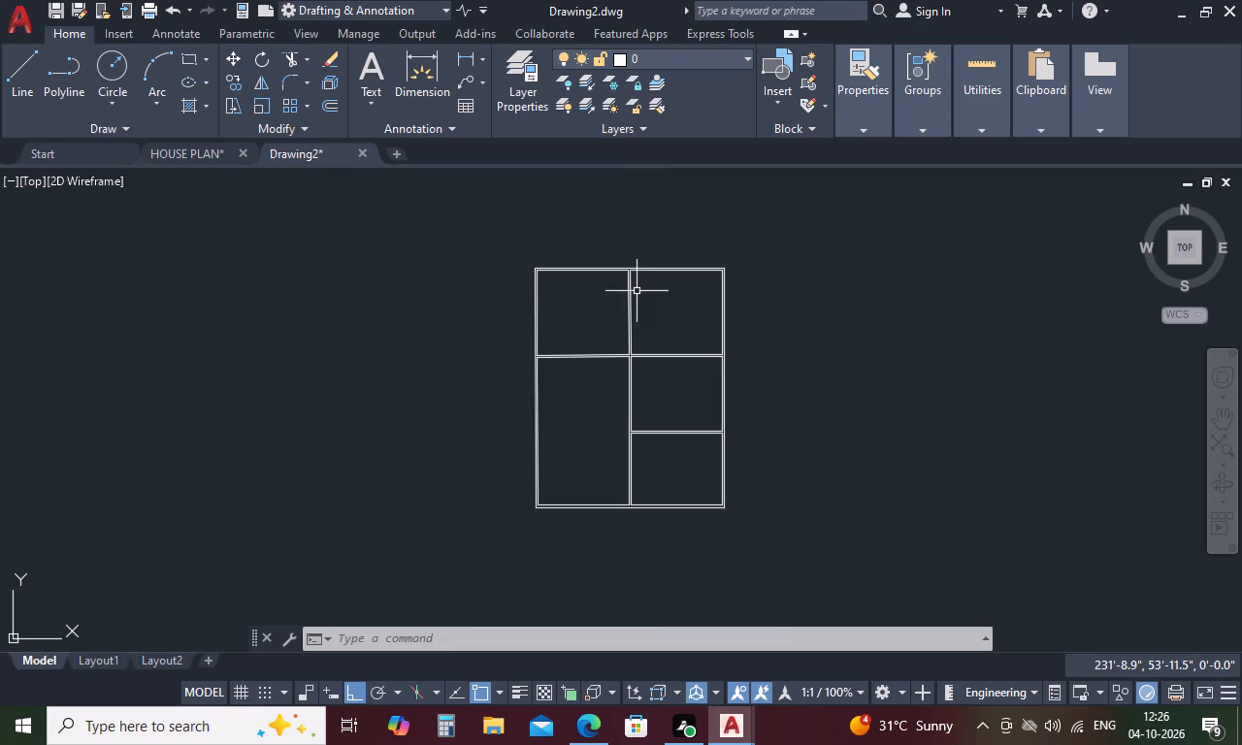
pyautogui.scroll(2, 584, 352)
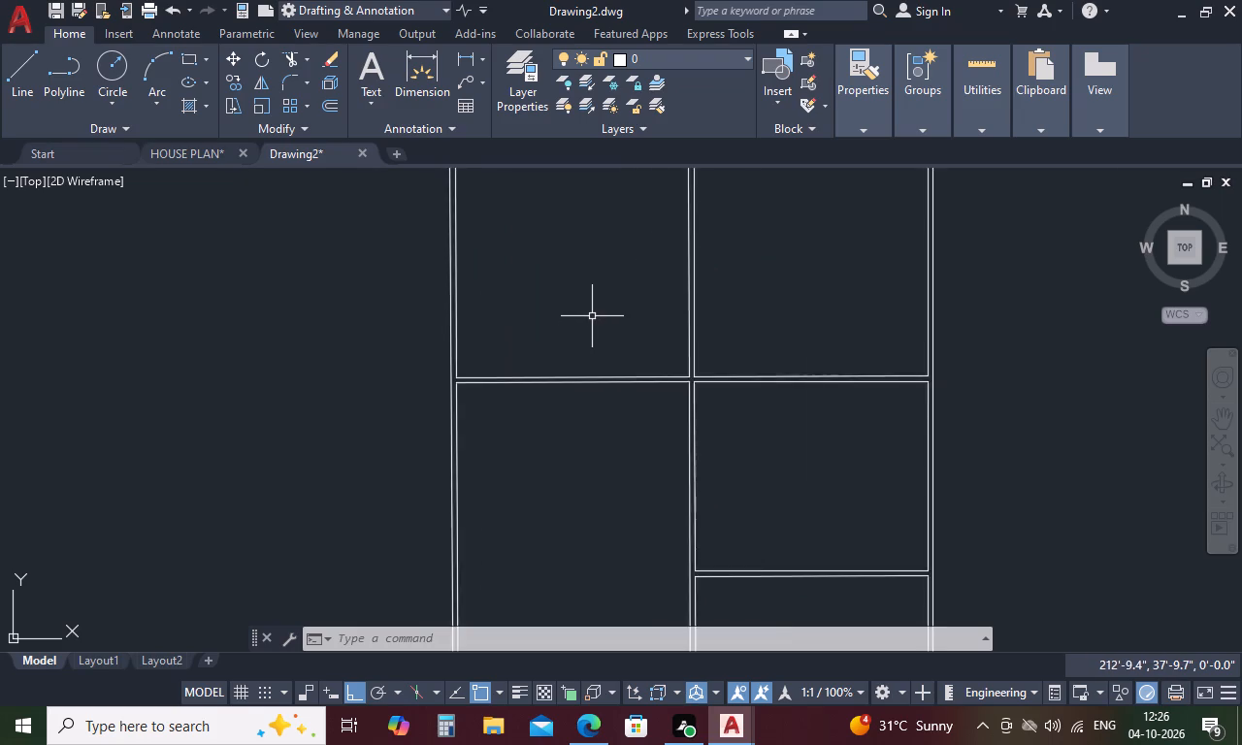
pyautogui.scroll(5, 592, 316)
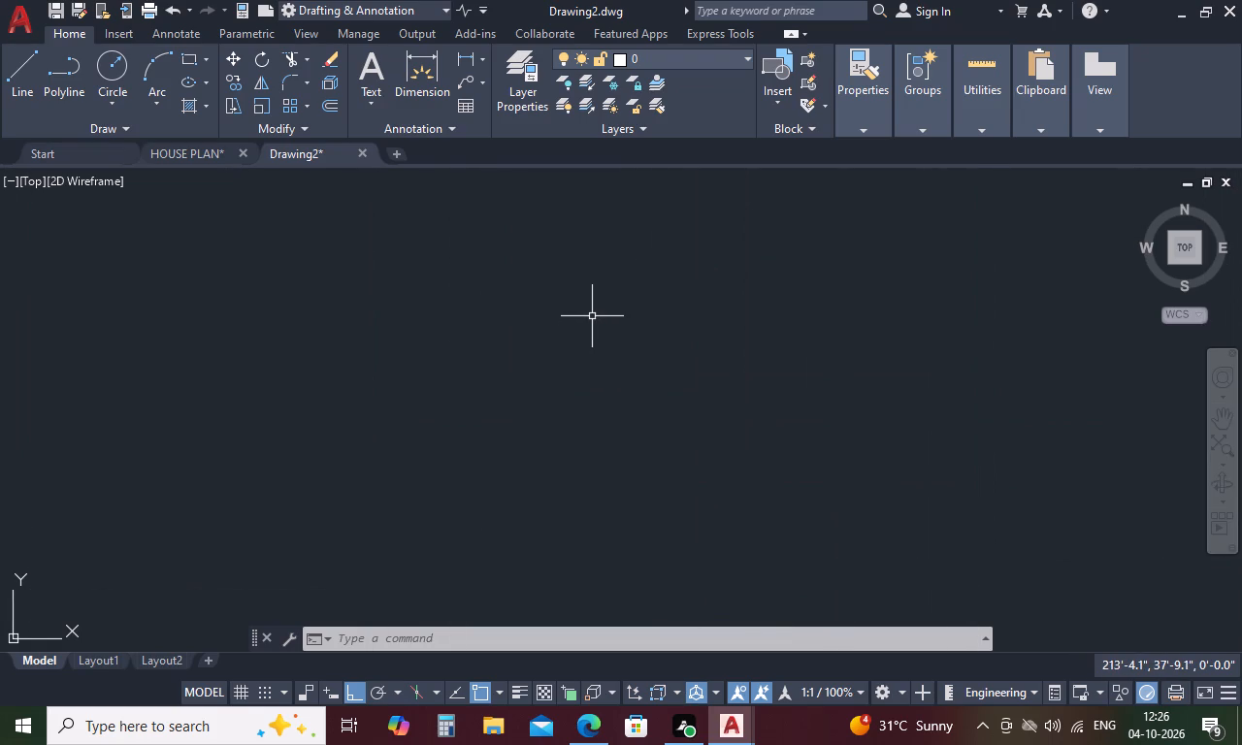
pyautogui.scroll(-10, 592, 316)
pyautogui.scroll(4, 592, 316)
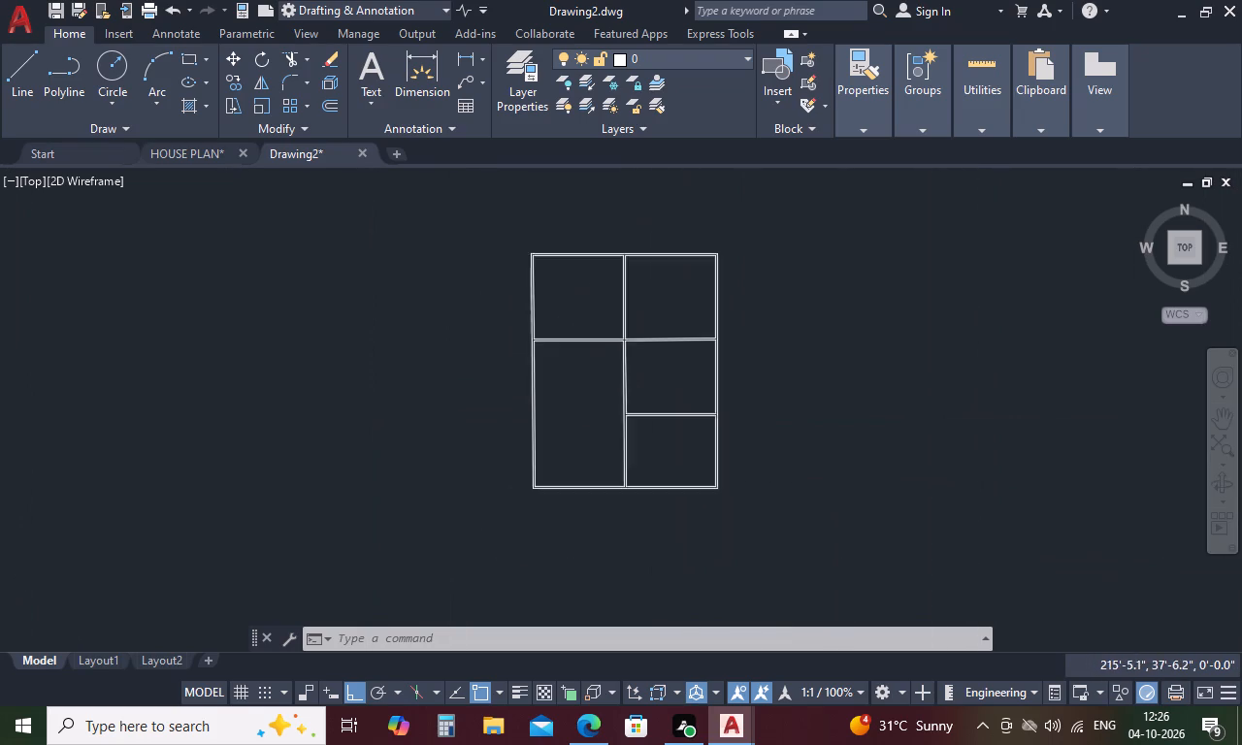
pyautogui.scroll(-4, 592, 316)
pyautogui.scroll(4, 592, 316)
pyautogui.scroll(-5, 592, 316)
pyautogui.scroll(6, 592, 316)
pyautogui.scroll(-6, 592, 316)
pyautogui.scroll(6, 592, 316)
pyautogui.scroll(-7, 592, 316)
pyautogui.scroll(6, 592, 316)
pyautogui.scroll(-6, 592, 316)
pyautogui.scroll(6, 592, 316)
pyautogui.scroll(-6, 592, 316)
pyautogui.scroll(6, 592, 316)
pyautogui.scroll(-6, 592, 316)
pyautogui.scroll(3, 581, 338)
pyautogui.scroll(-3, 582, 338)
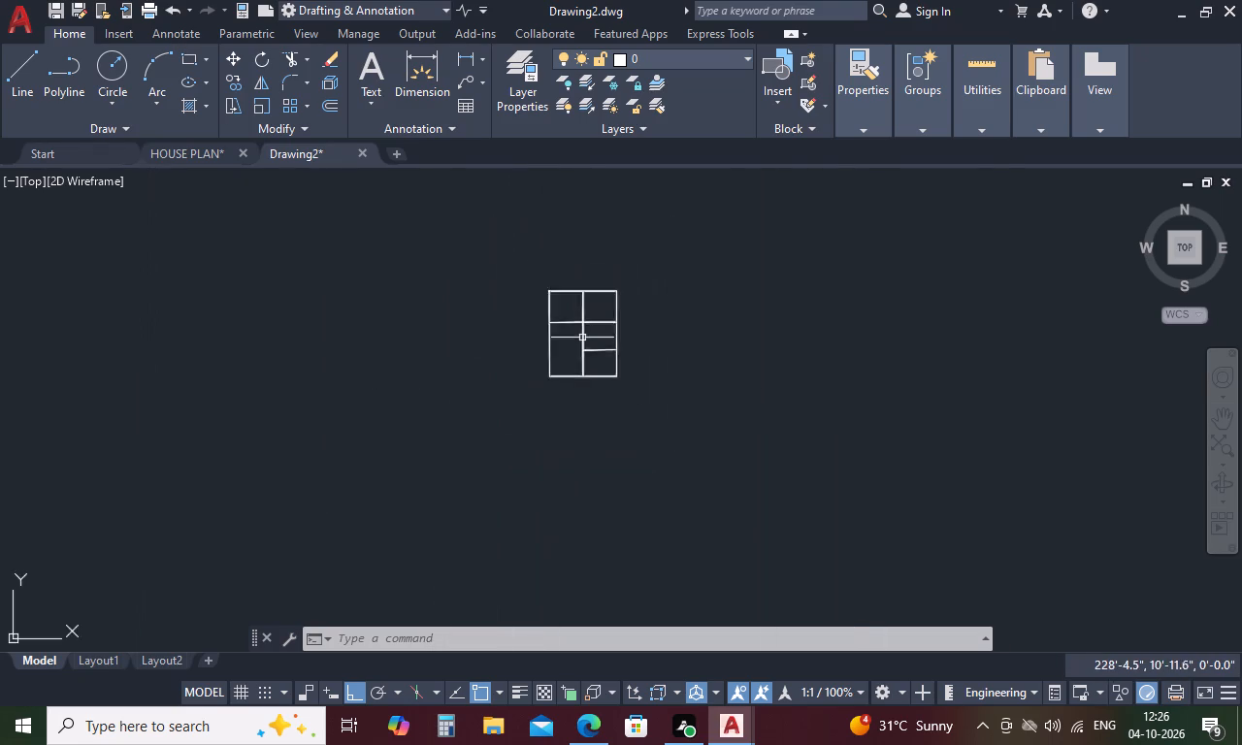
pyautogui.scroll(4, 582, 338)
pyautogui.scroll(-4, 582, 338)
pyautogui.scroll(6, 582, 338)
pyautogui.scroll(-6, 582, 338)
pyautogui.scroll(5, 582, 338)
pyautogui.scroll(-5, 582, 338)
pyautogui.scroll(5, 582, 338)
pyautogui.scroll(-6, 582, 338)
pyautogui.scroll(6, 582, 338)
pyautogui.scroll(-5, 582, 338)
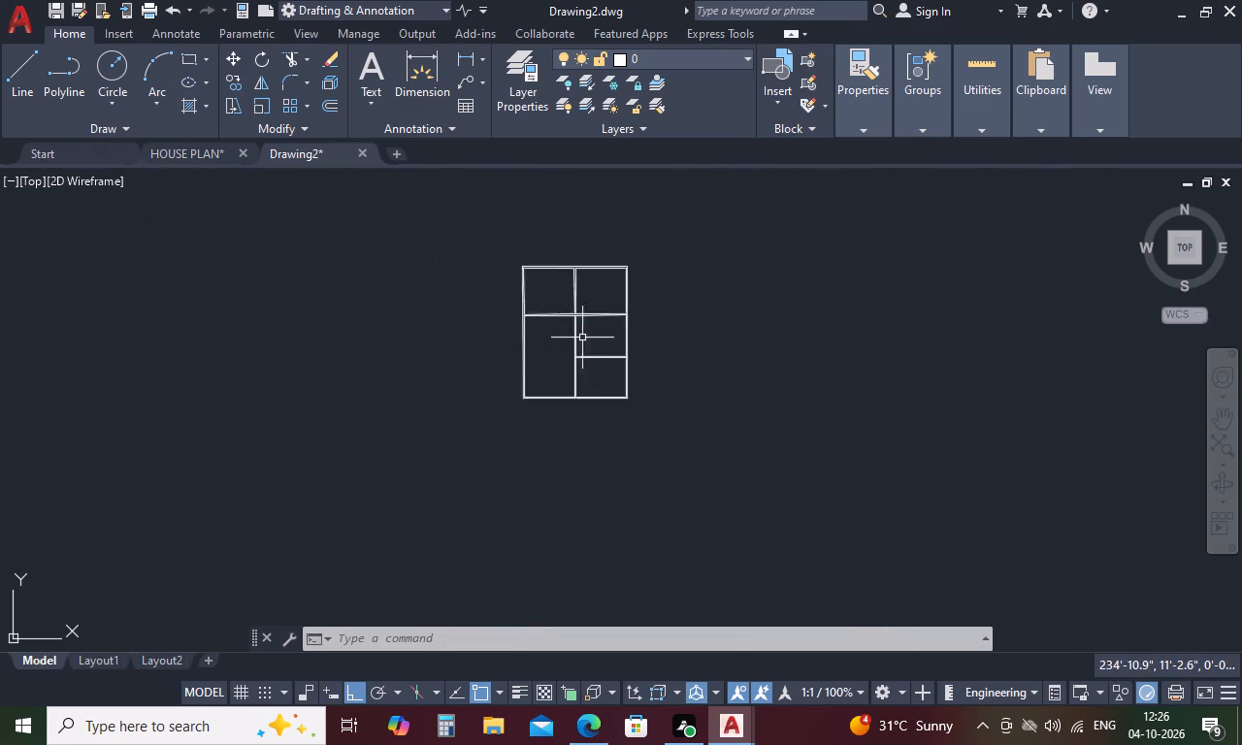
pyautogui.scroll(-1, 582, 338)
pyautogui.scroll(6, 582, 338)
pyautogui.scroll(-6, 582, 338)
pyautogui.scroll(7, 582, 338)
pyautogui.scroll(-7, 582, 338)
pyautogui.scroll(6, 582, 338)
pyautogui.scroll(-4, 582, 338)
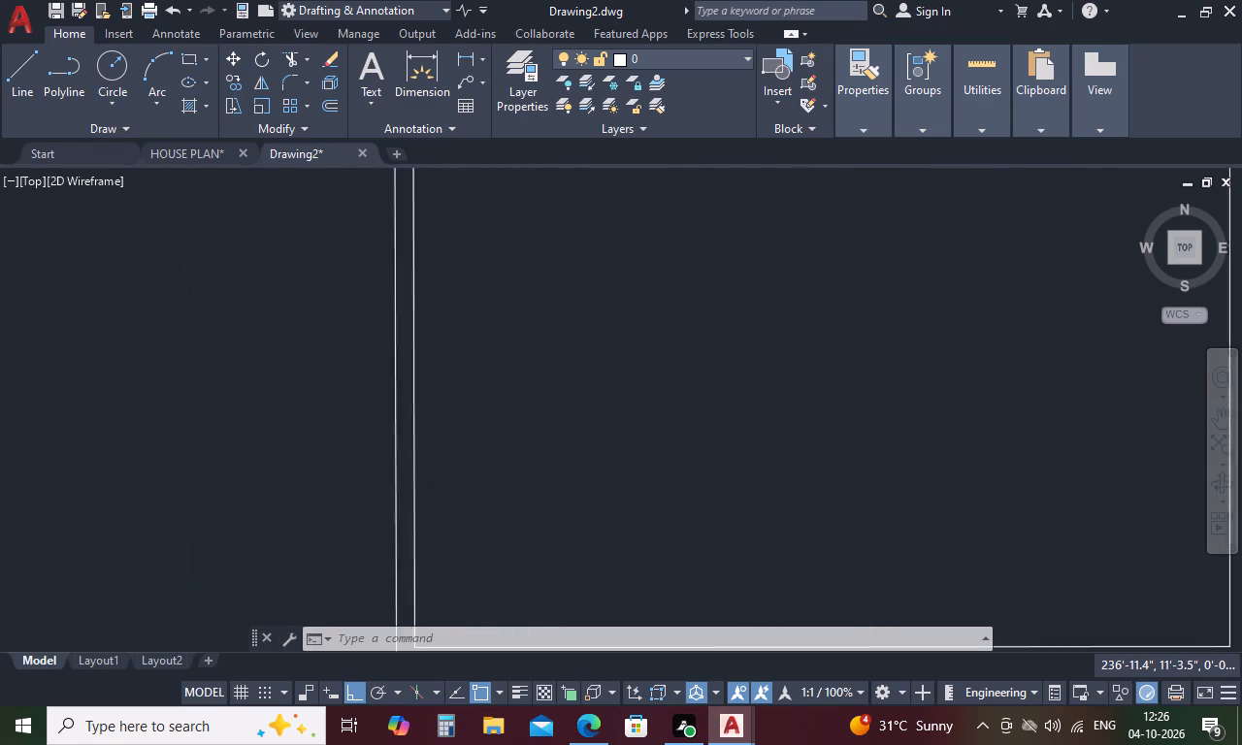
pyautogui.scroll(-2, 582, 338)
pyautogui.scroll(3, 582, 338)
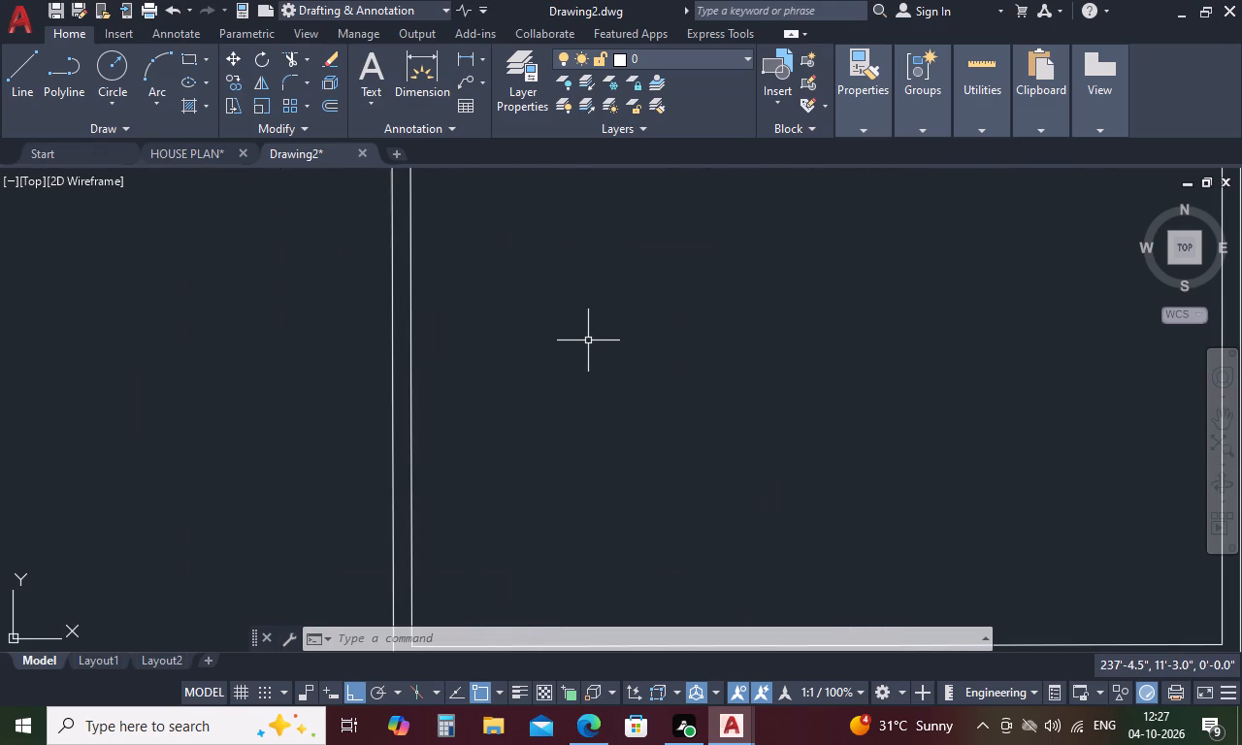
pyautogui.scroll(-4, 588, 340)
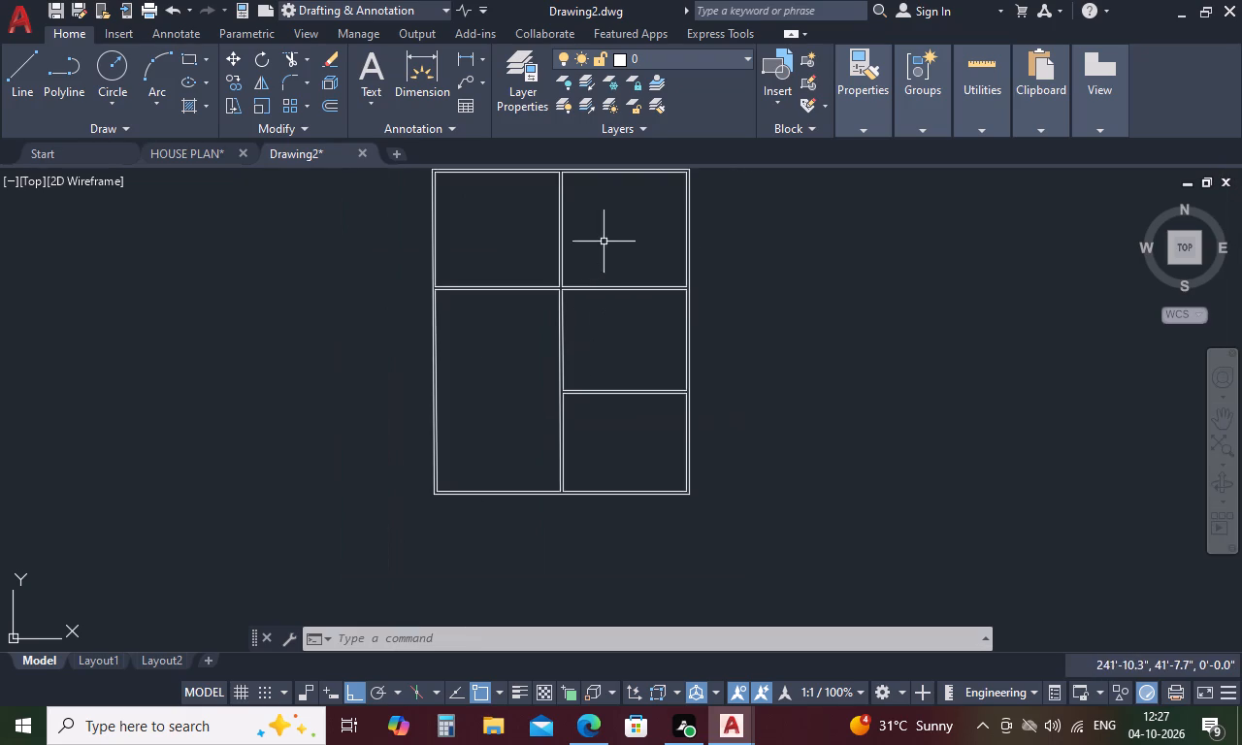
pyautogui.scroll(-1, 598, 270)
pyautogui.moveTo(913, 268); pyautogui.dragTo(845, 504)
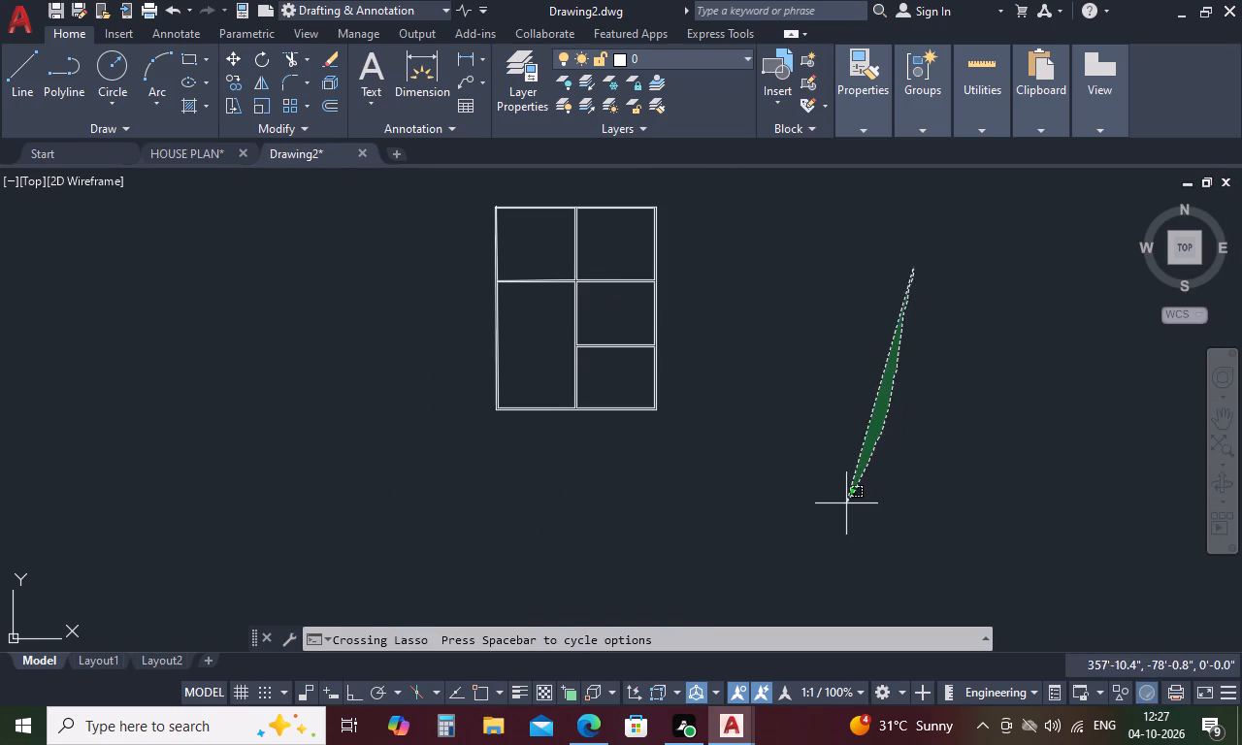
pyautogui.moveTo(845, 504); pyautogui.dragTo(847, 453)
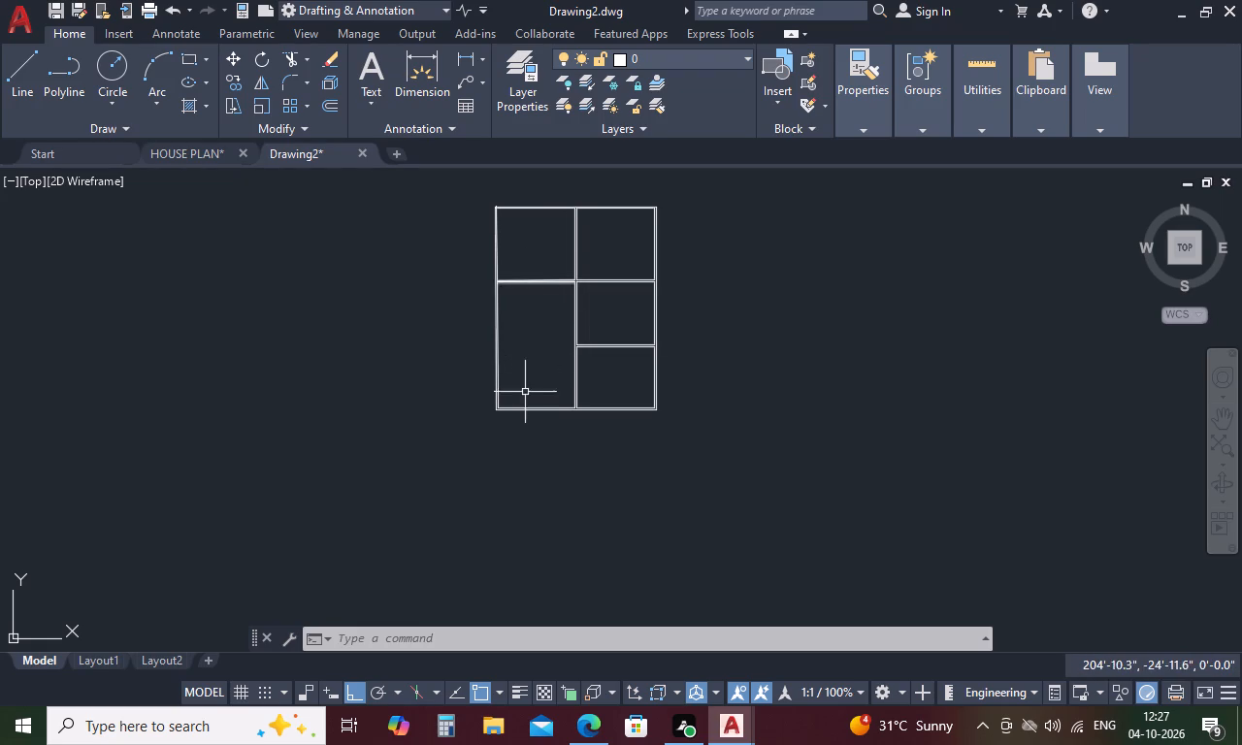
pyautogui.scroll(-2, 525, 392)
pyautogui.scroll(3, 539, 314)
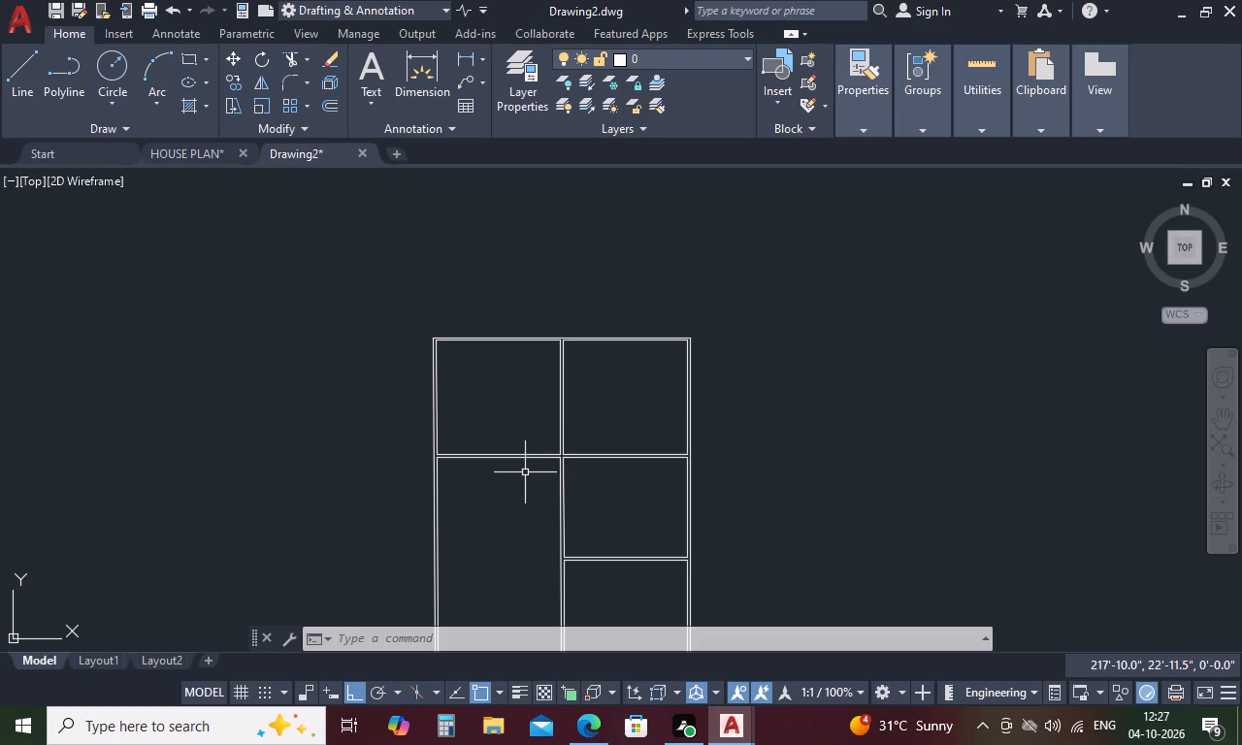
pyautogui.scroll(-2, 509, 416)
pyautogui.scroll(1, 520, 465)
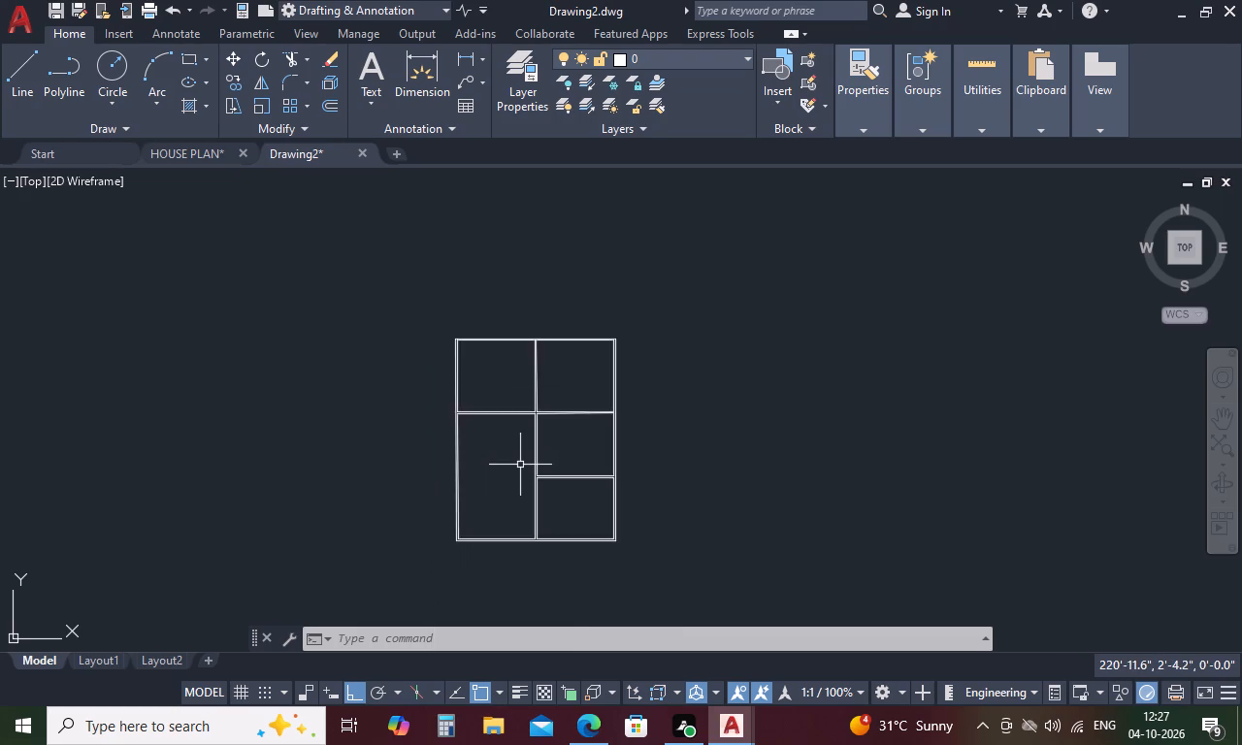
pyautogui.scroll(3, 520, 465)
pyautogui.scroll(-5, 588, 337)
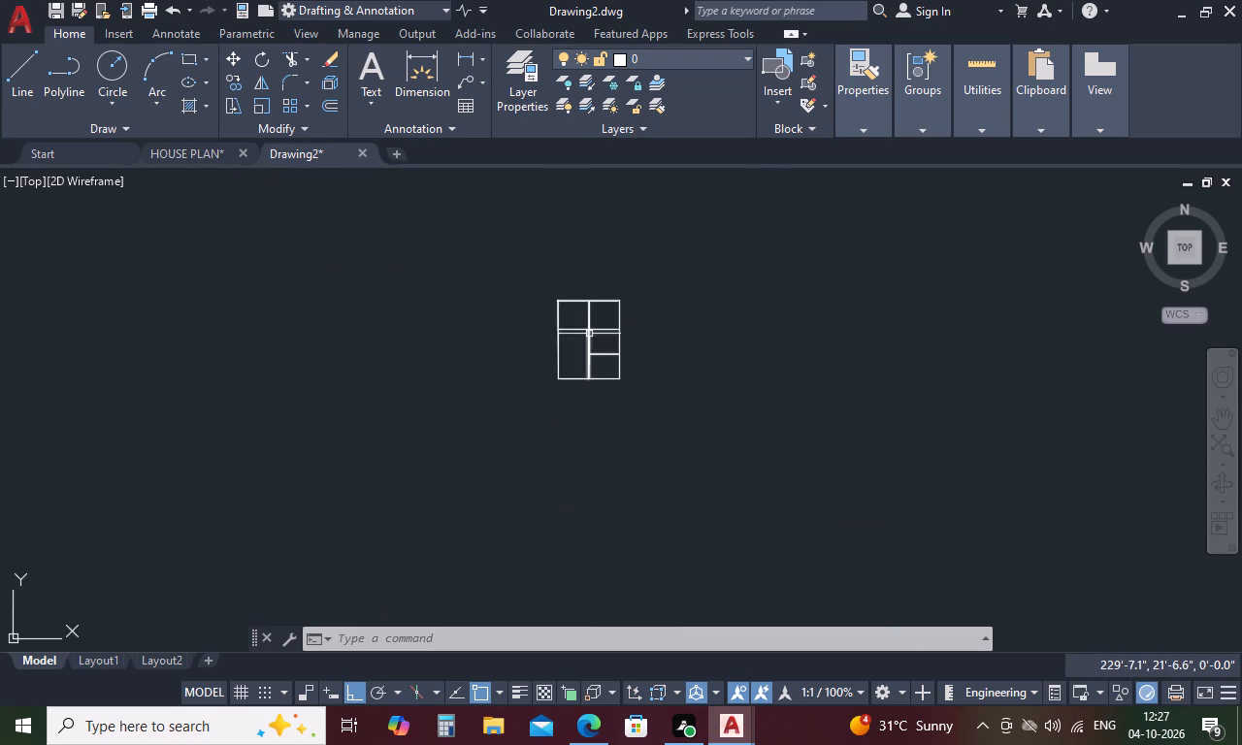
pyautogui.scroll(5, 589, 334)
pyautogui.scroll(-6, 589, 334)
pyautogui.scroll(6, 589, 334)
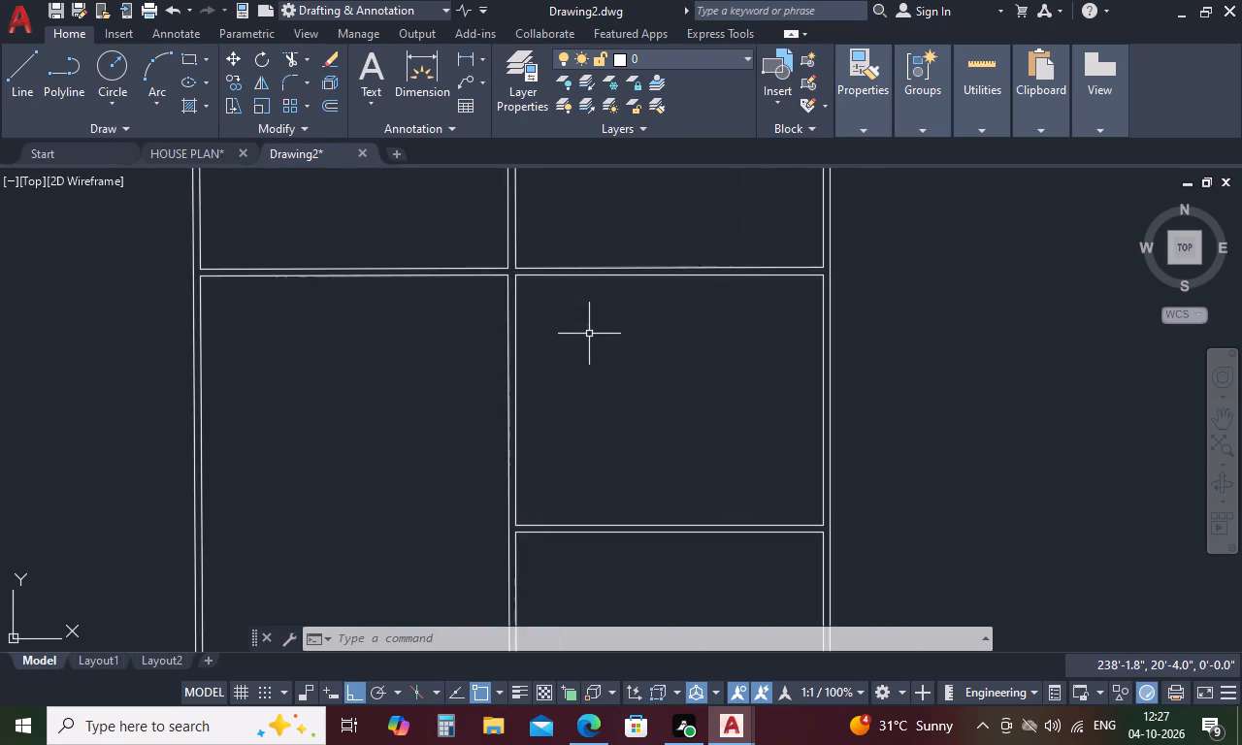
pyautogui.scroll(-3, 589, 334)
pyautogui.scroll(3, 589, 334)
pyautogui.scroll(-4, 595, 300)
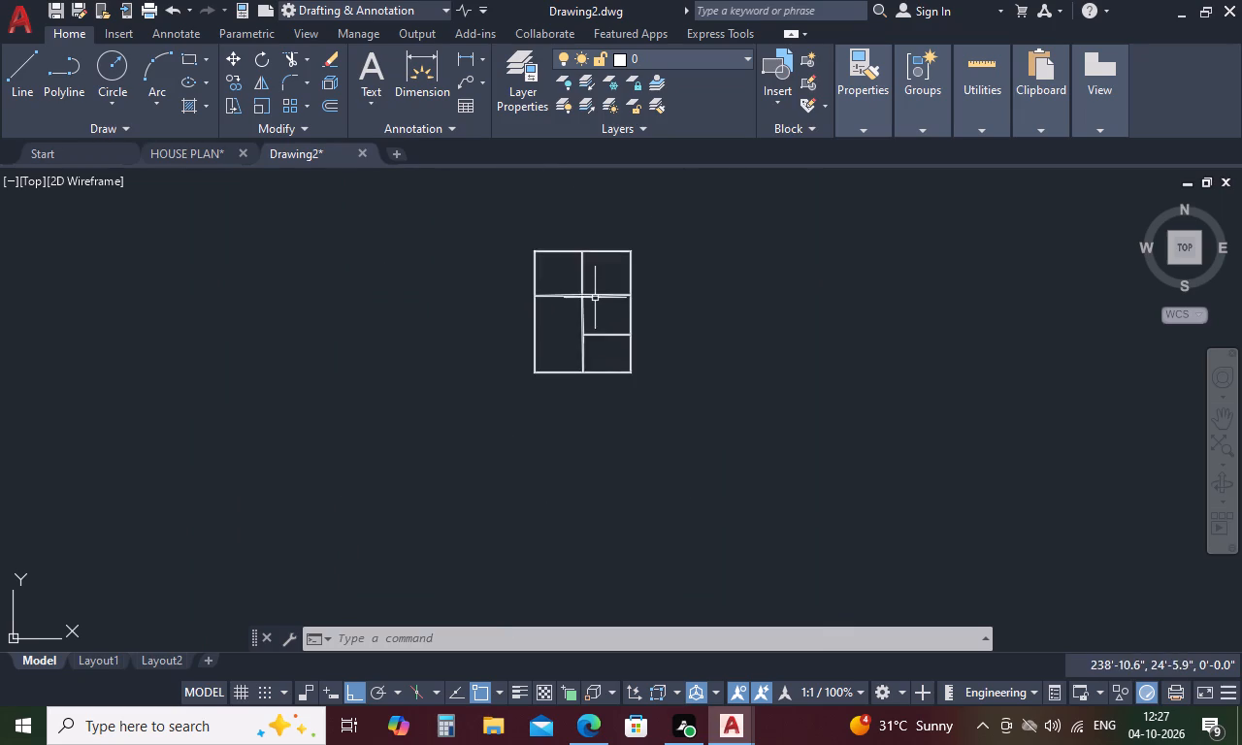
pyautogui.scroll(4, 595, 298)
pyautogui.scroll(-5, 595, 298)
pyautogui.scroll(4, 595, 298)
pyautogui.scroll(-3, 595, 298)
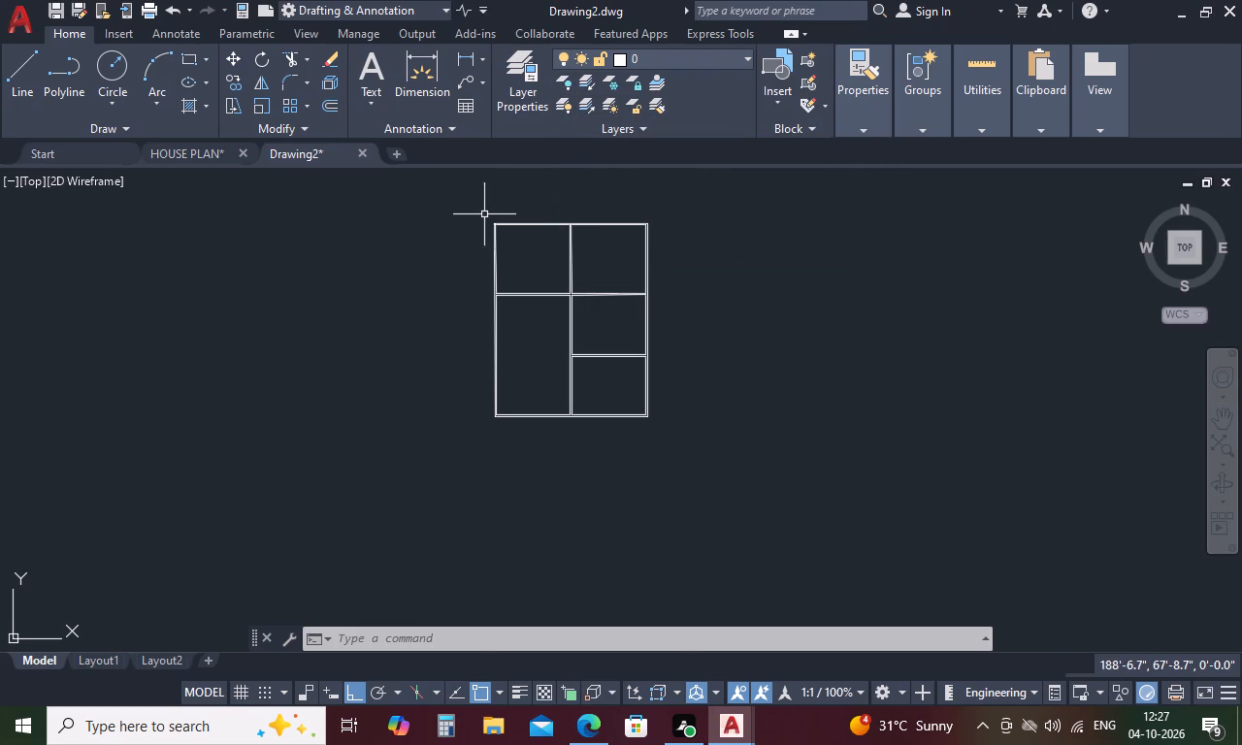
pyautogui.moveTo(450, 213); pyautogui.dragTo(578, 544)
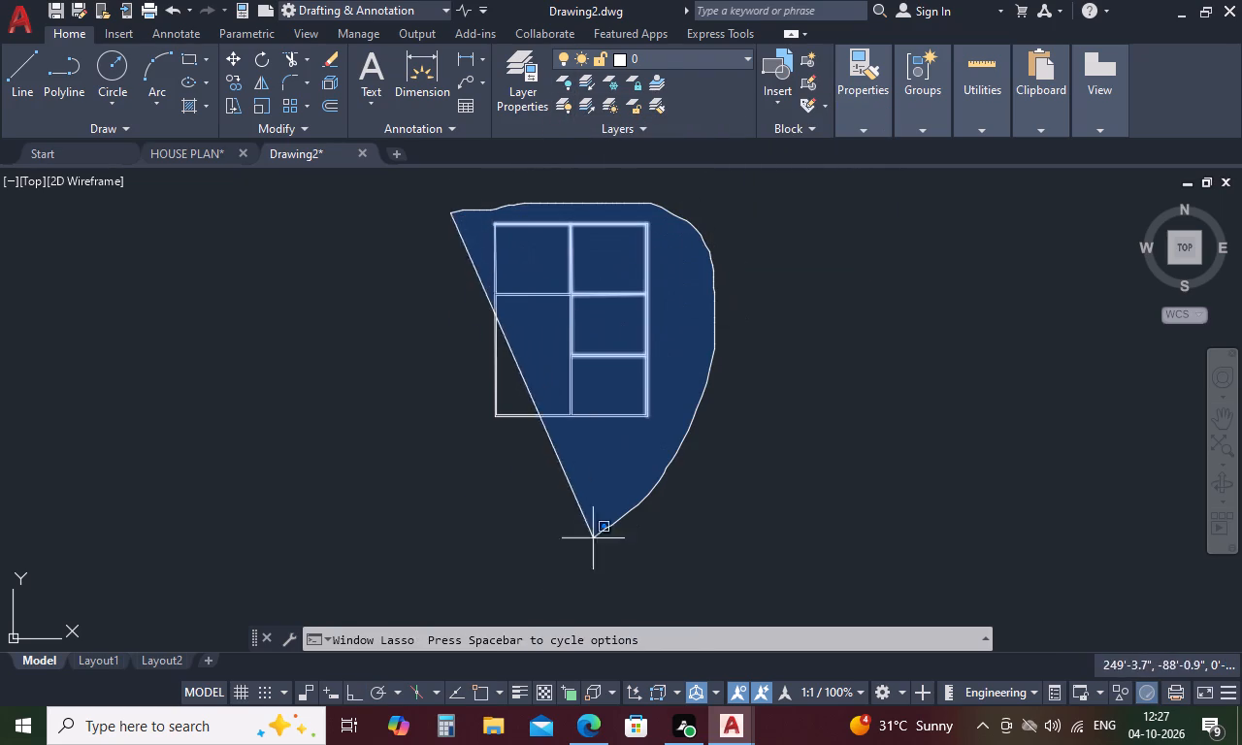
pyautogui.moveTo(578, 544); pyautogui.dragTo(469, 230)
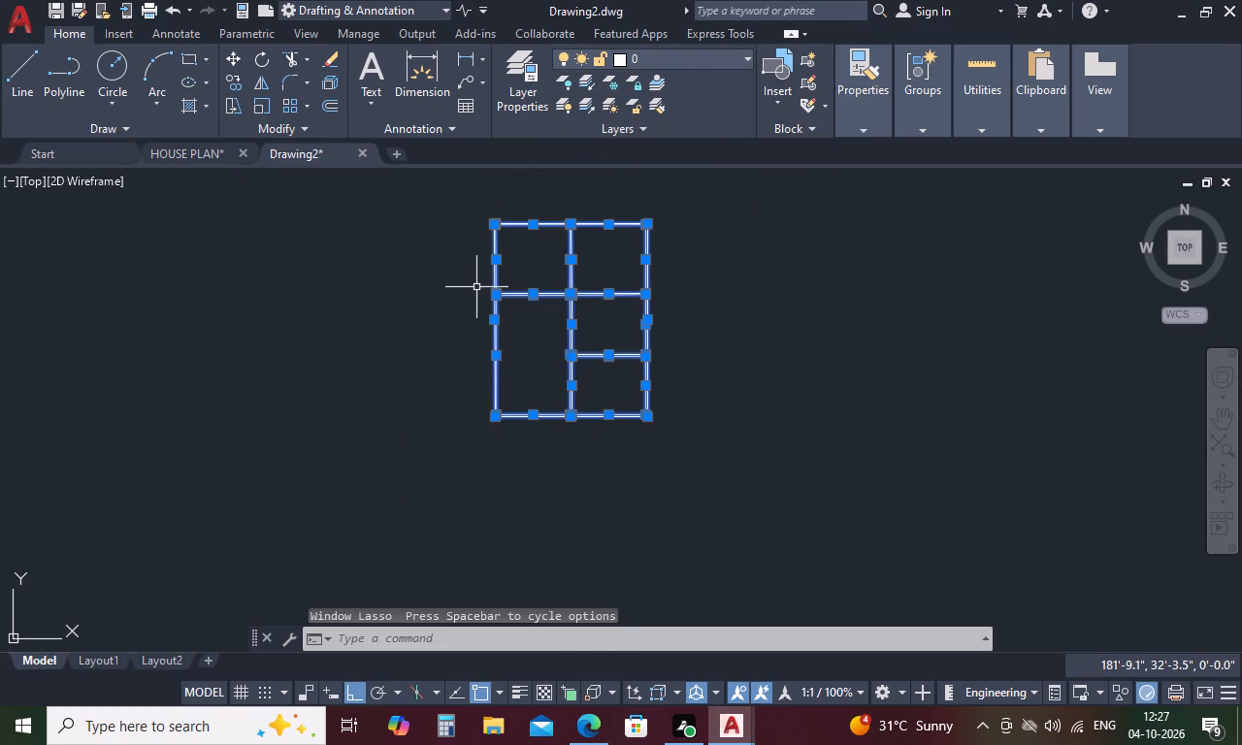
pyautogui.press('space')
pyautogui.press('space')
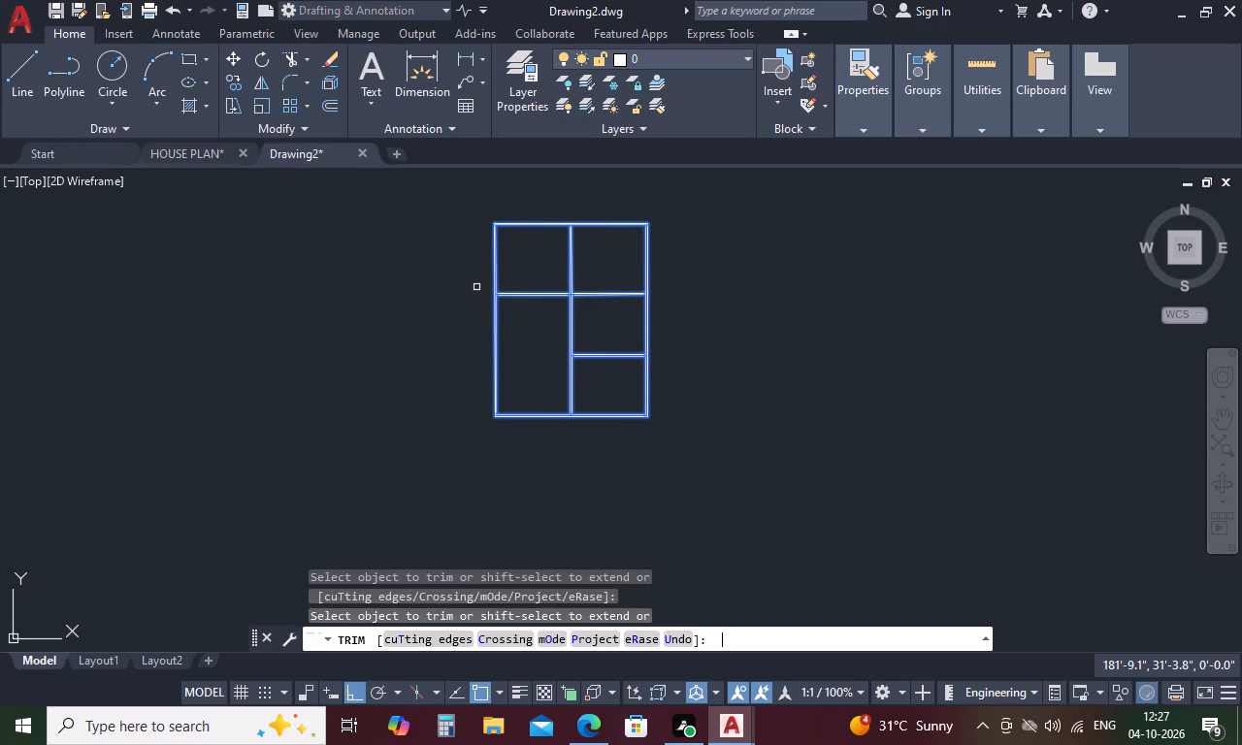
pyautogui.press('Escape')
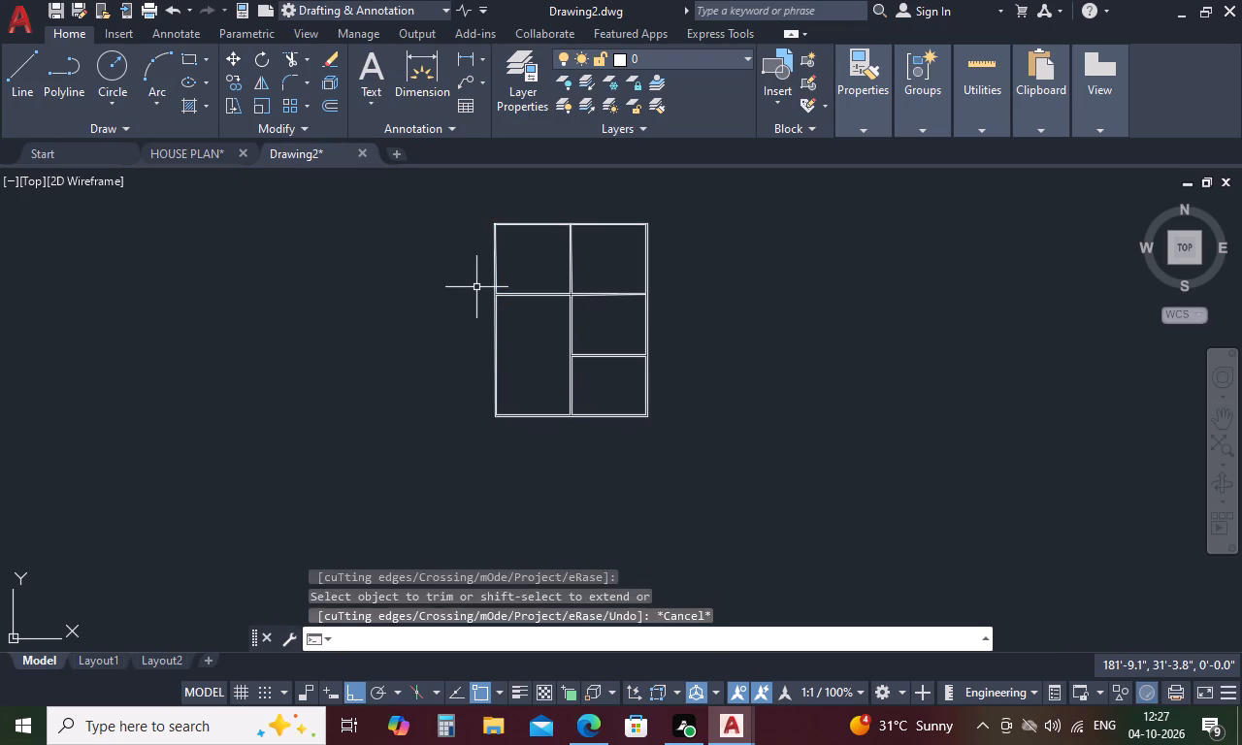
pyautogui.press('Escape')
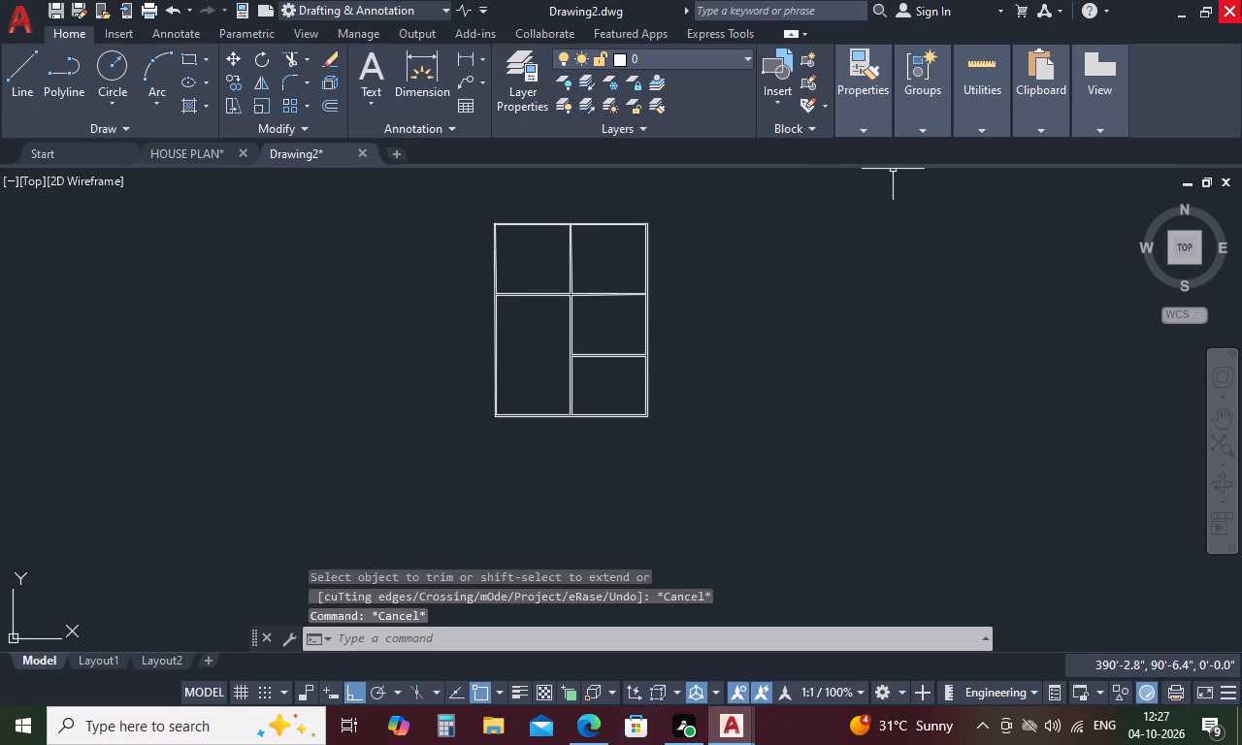
# Draw a short vertical line across the cross wall's thickness in the left half, just left of the central crossing.
pyautogui.scroll(3, 507, 265)
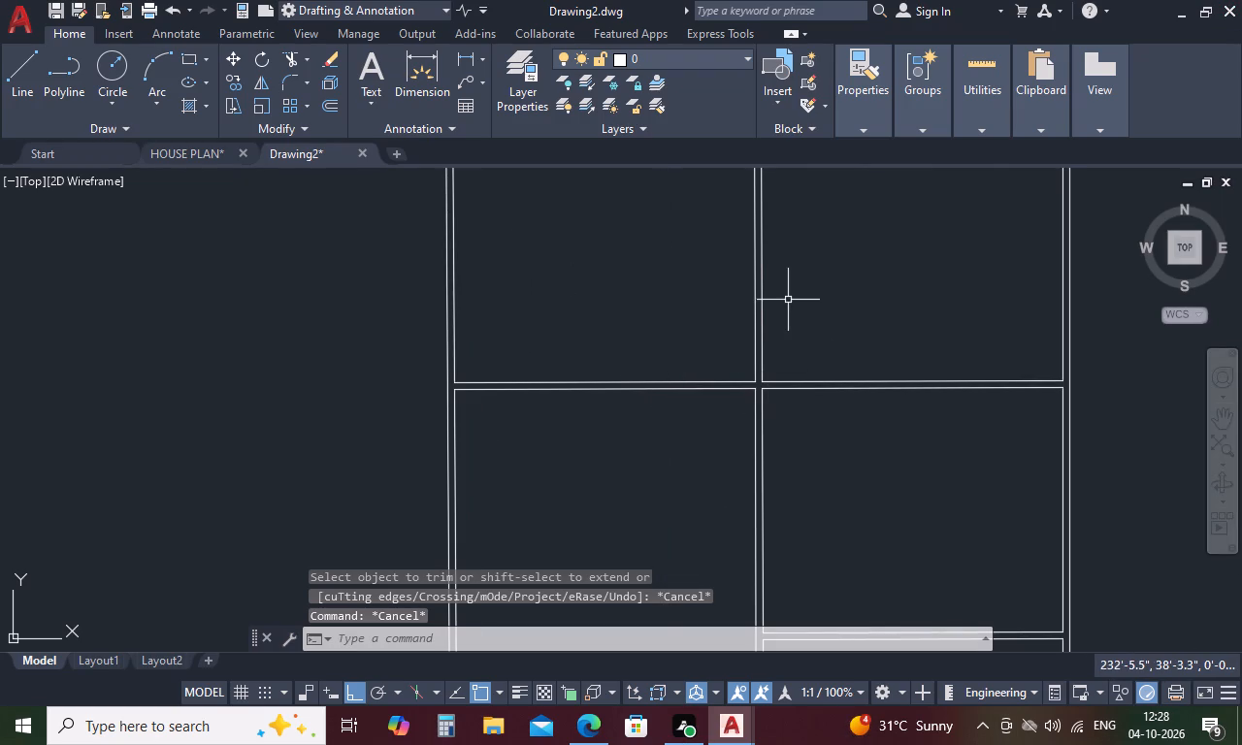
pyautogui.press('l')
pyautogui.press('Return')
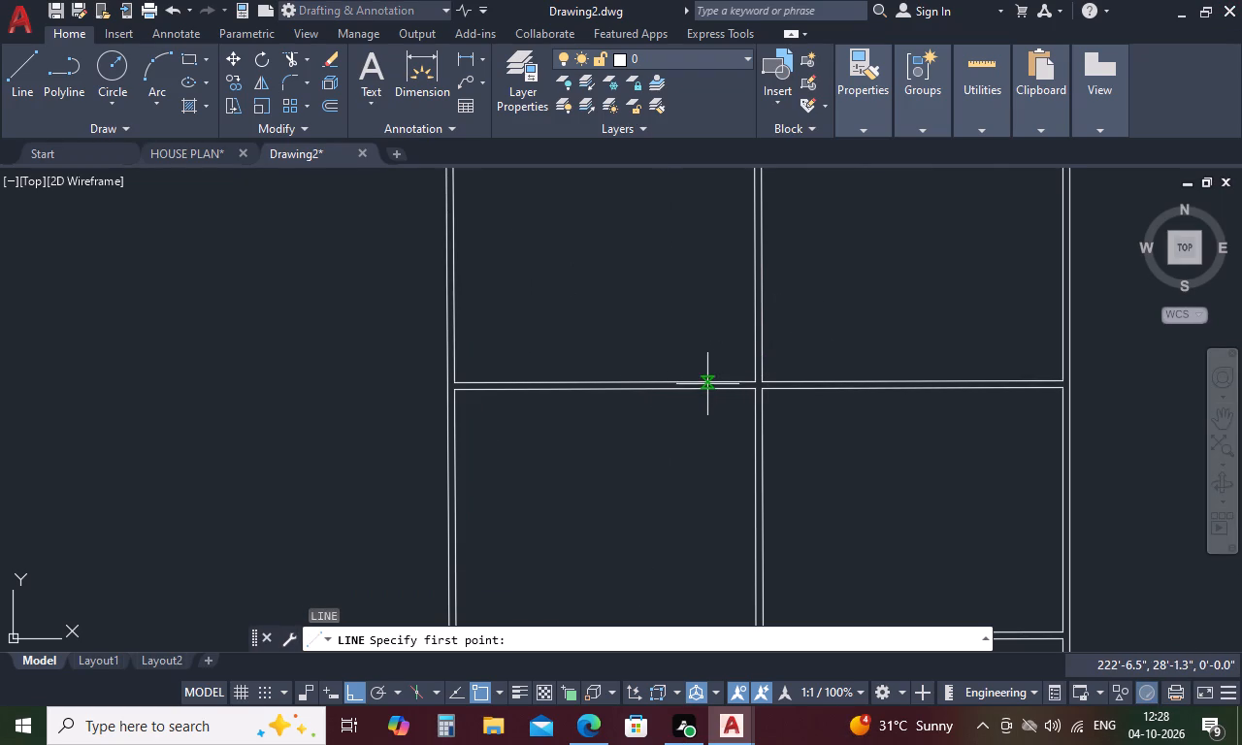
pyautogui.scroll(4, 710, 377)
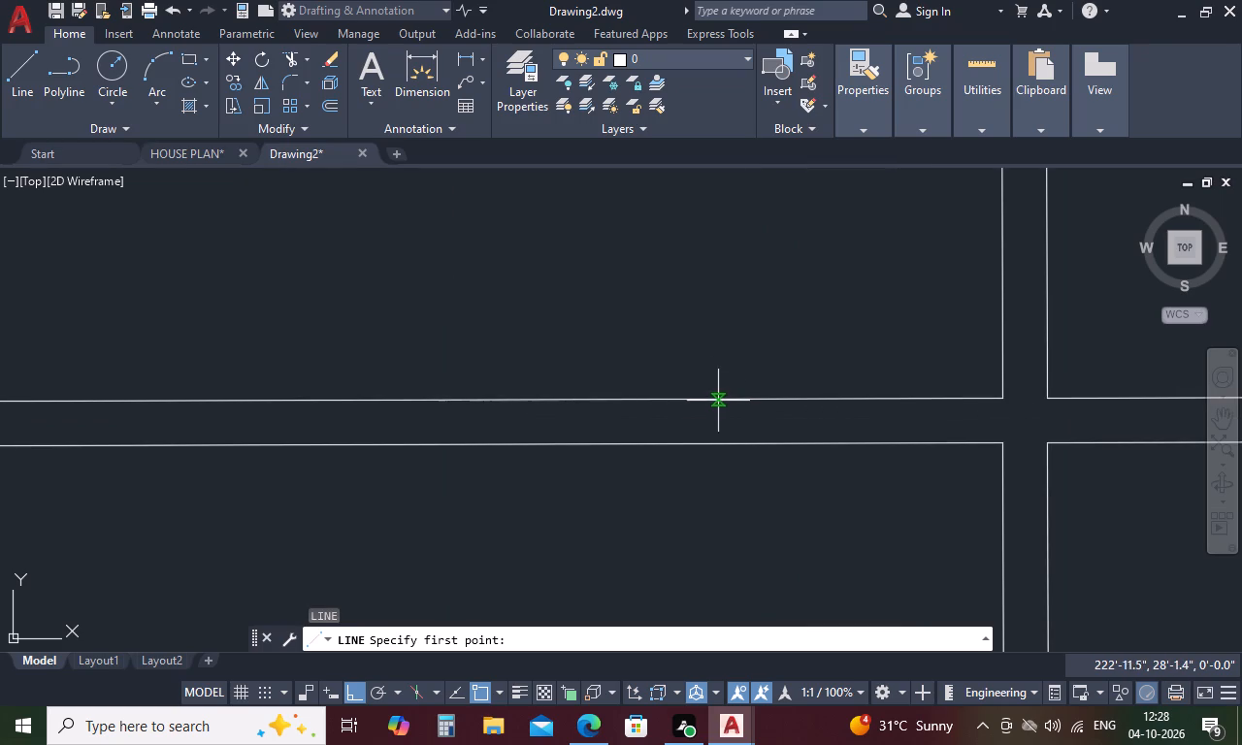
pyautogui.click(846, 399)
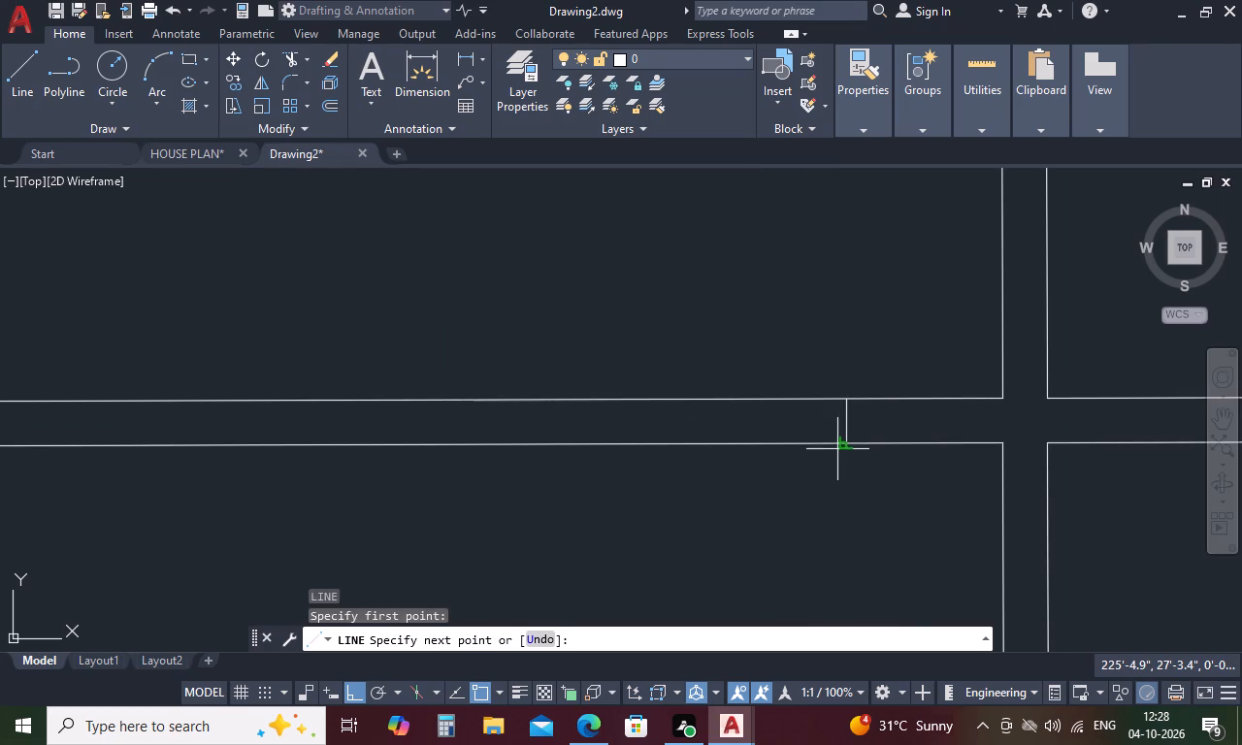
pyautogui.click(847, 445)
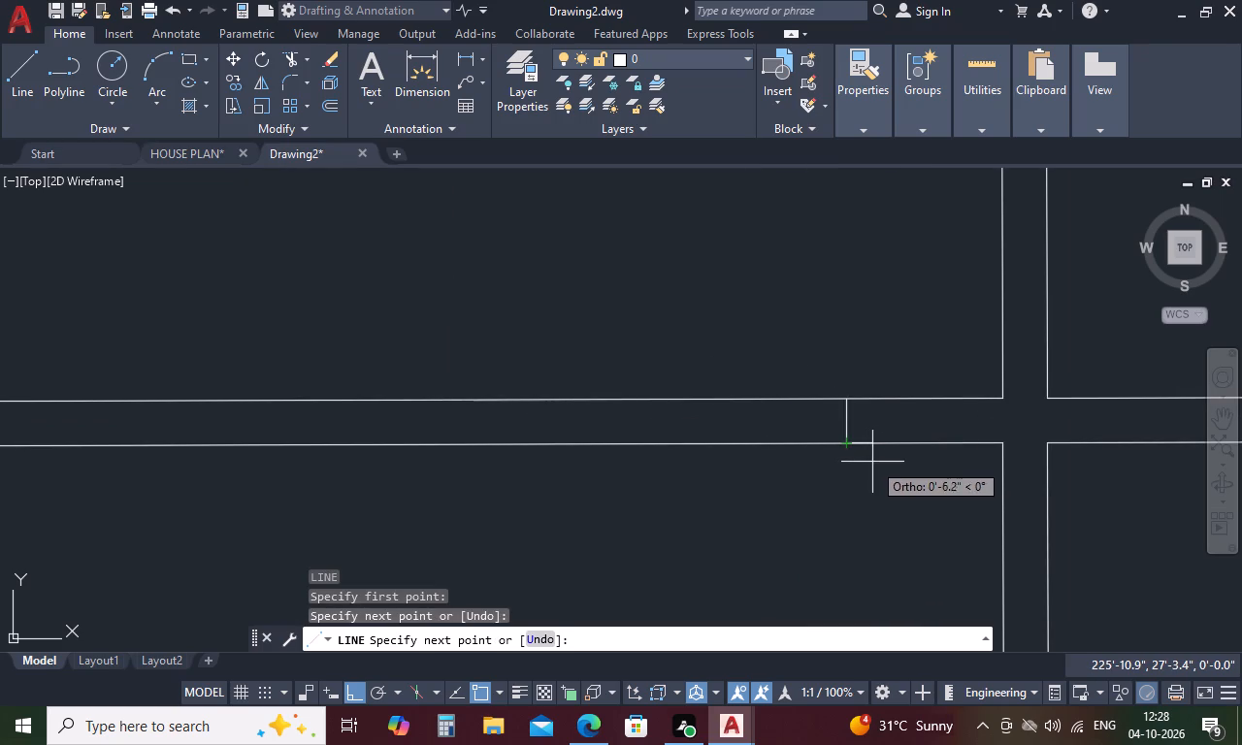
pyautogui.scroll(-6, 626, 347)
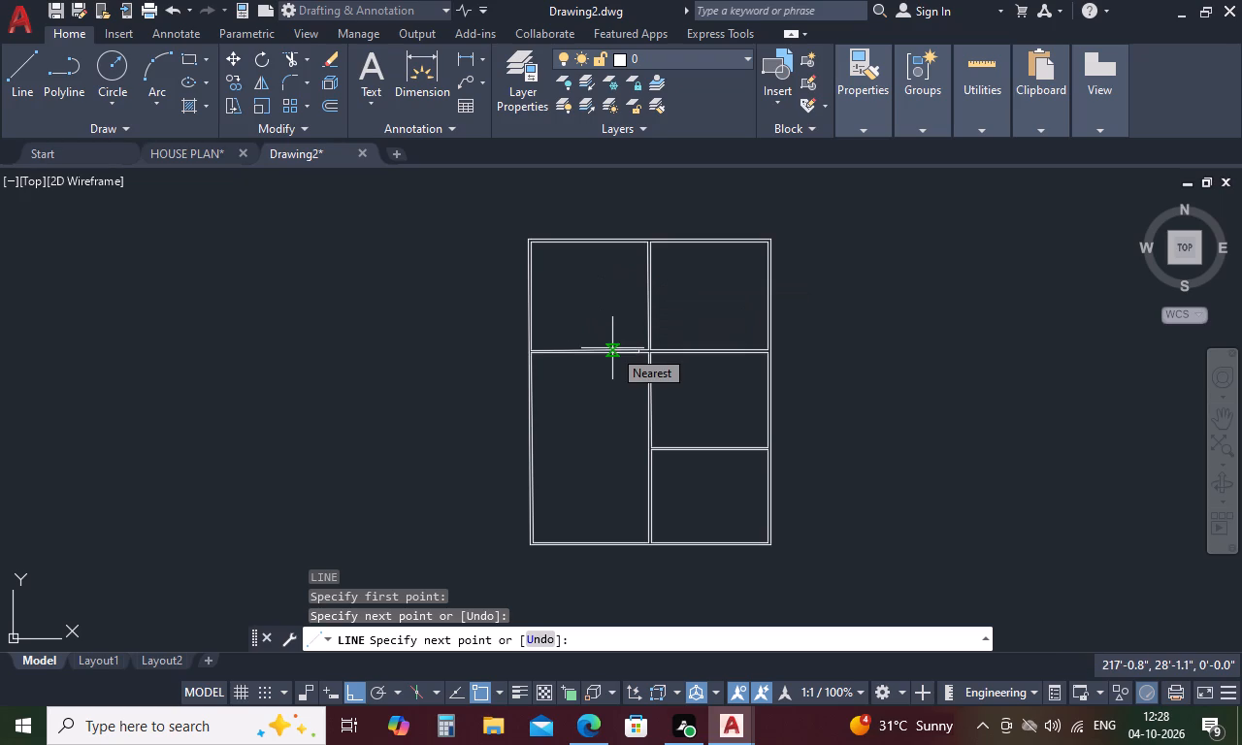
pyautogui.press('Escape')
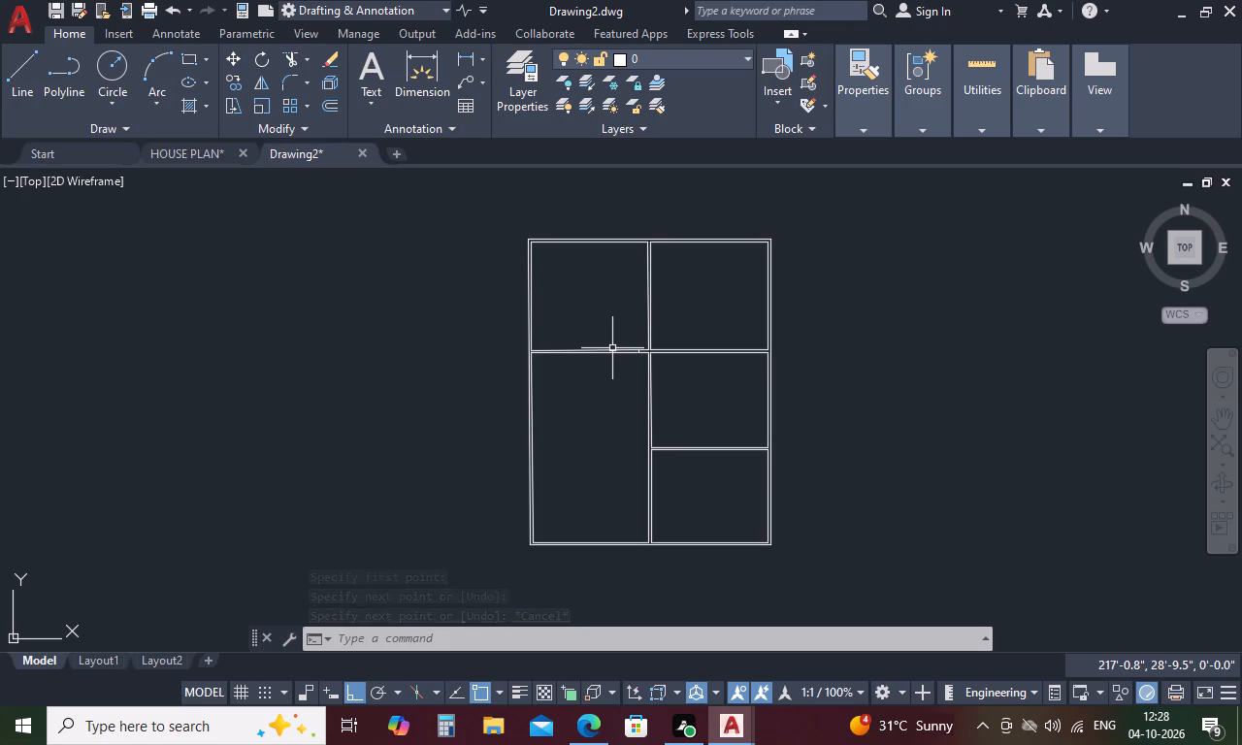
# Draw a second short vertical line across the cross wall, about 9' left of the first, to mark the opening's other side.
pyautogui.press('l')
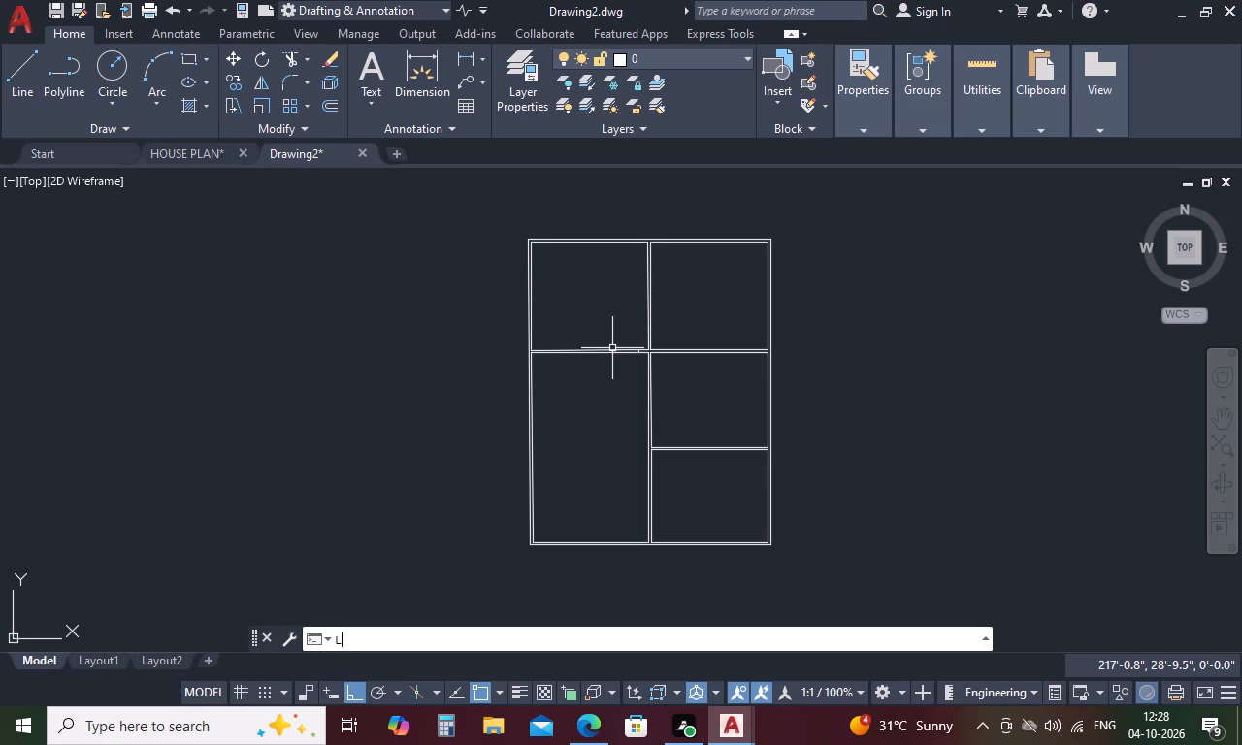
pyautogui.press('Return')
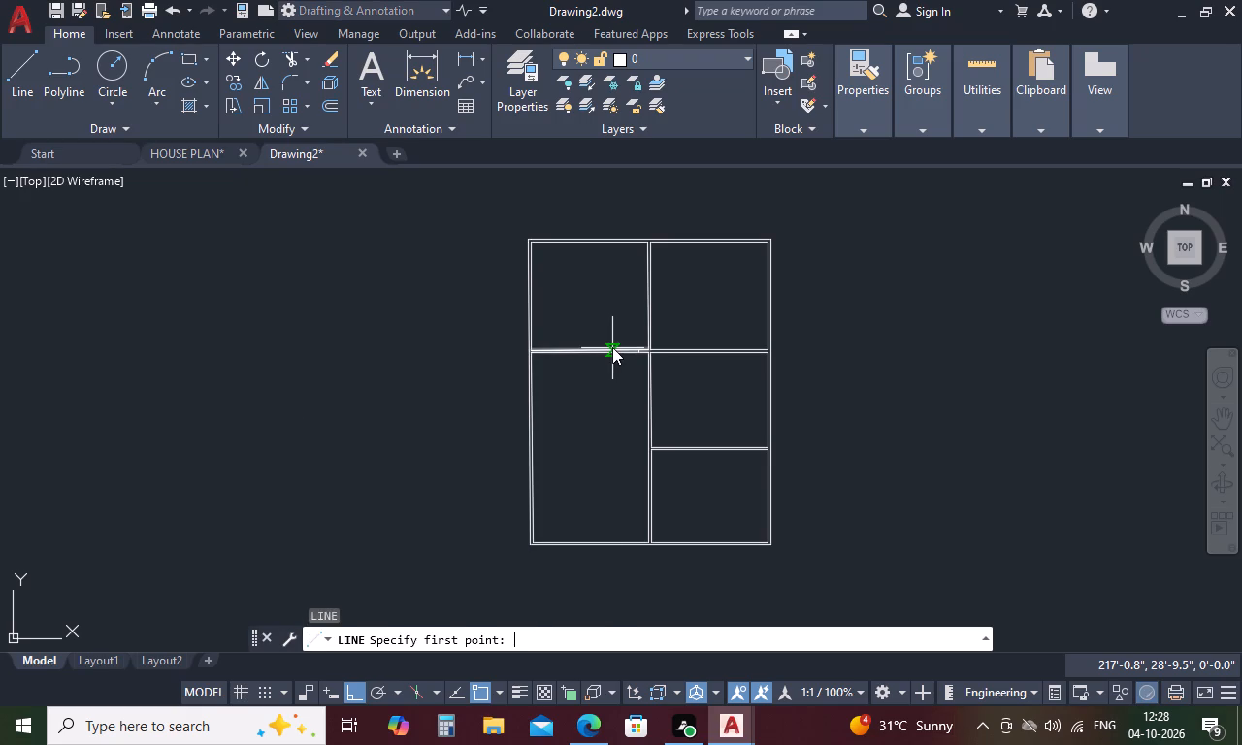
pyautogui.scroll(4, 641, 352)
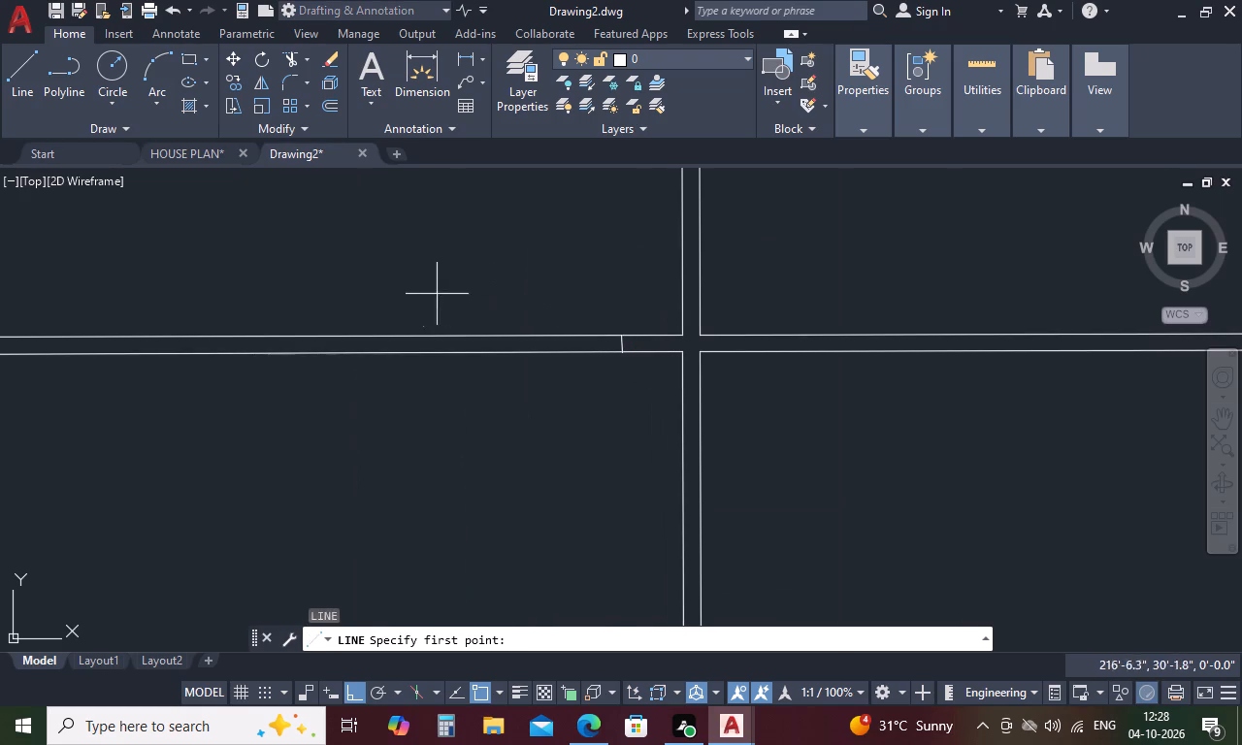
pyautogui.click(439, 335)
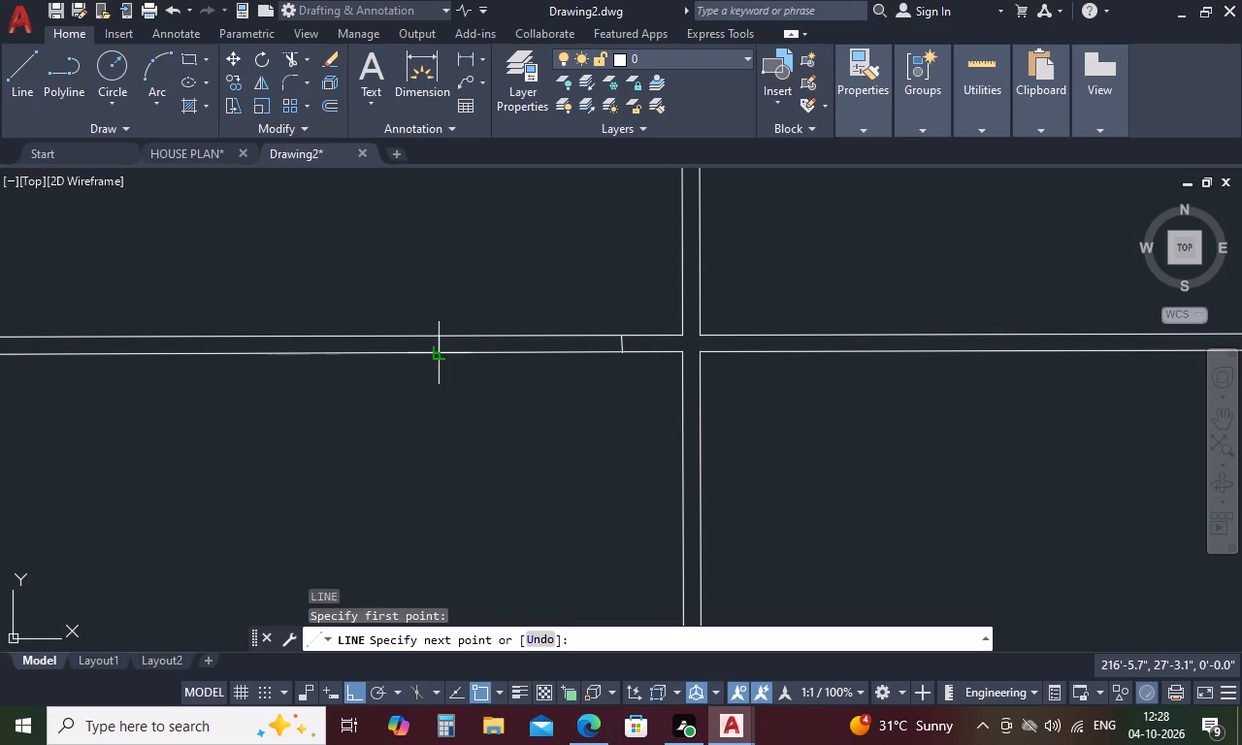
pyautogui.click(438, 349)
pyautogui.press('space')
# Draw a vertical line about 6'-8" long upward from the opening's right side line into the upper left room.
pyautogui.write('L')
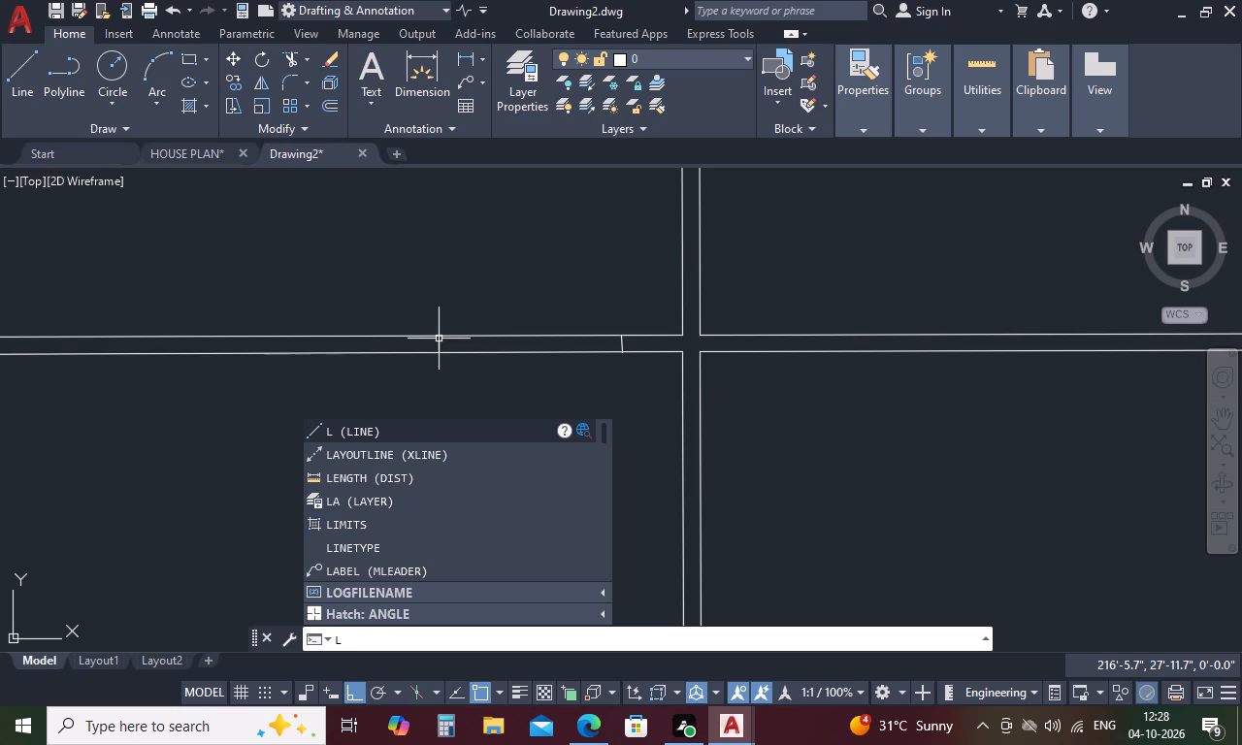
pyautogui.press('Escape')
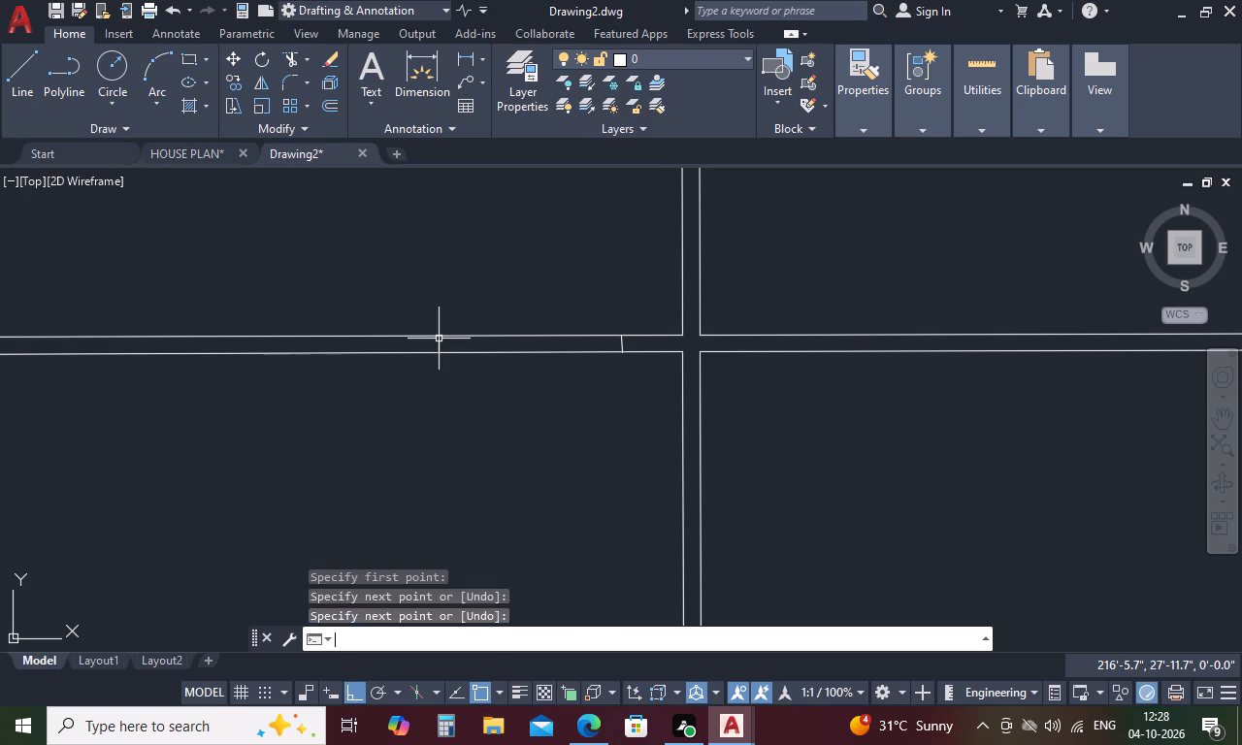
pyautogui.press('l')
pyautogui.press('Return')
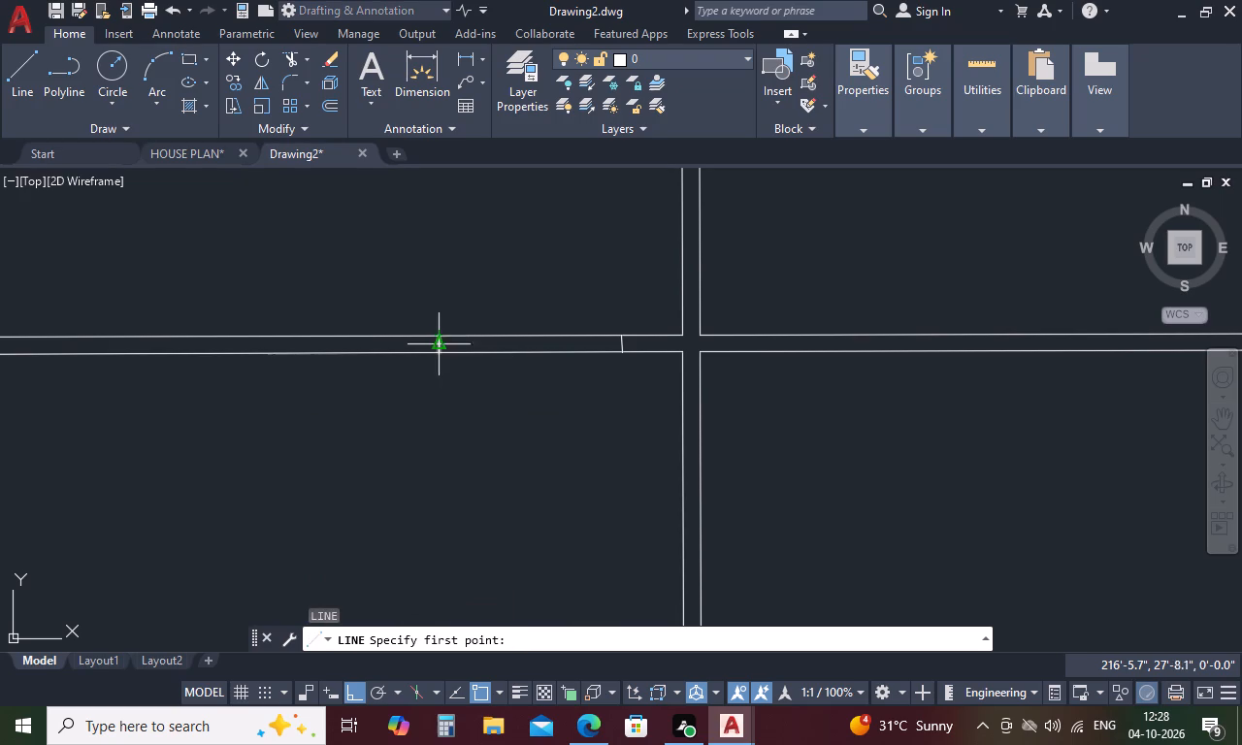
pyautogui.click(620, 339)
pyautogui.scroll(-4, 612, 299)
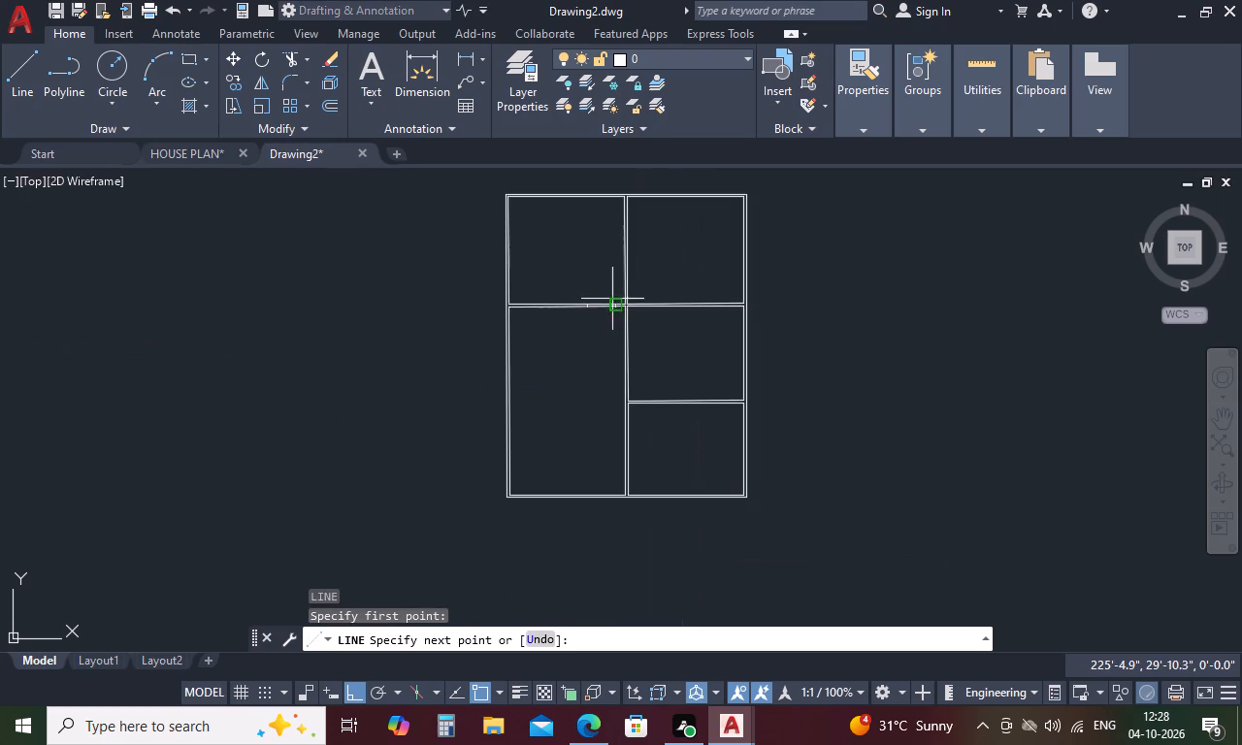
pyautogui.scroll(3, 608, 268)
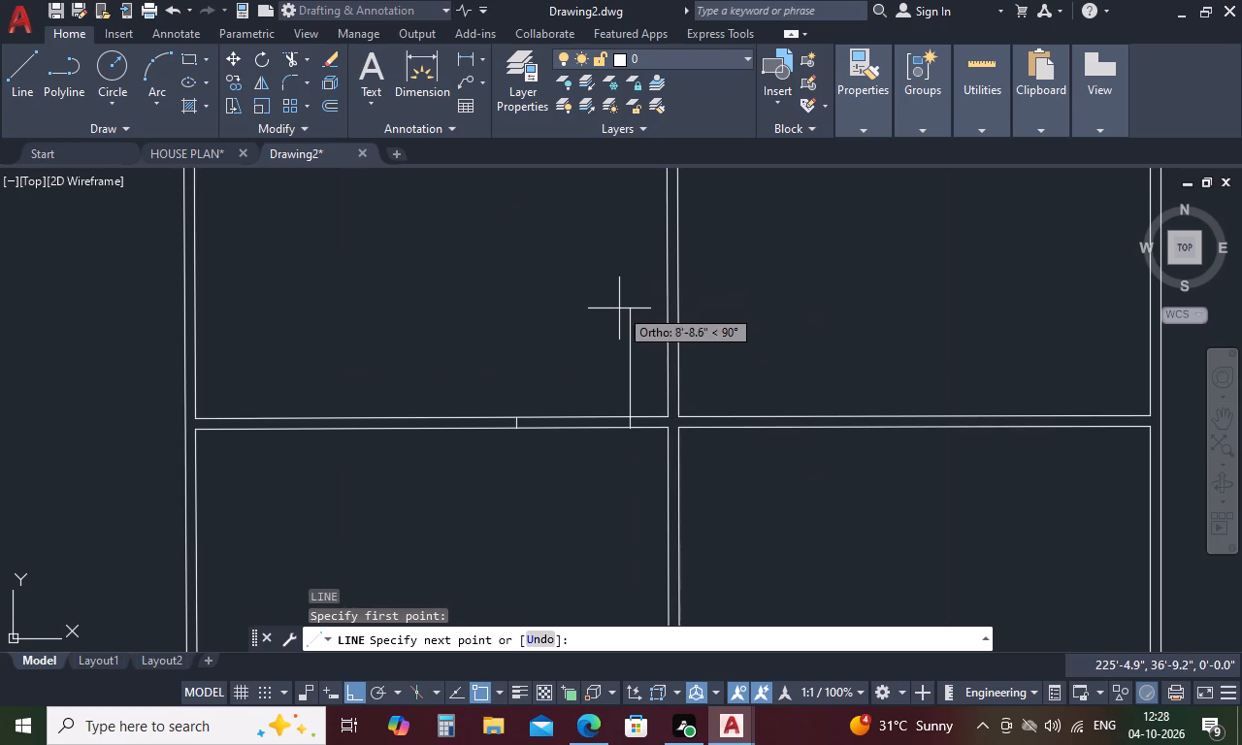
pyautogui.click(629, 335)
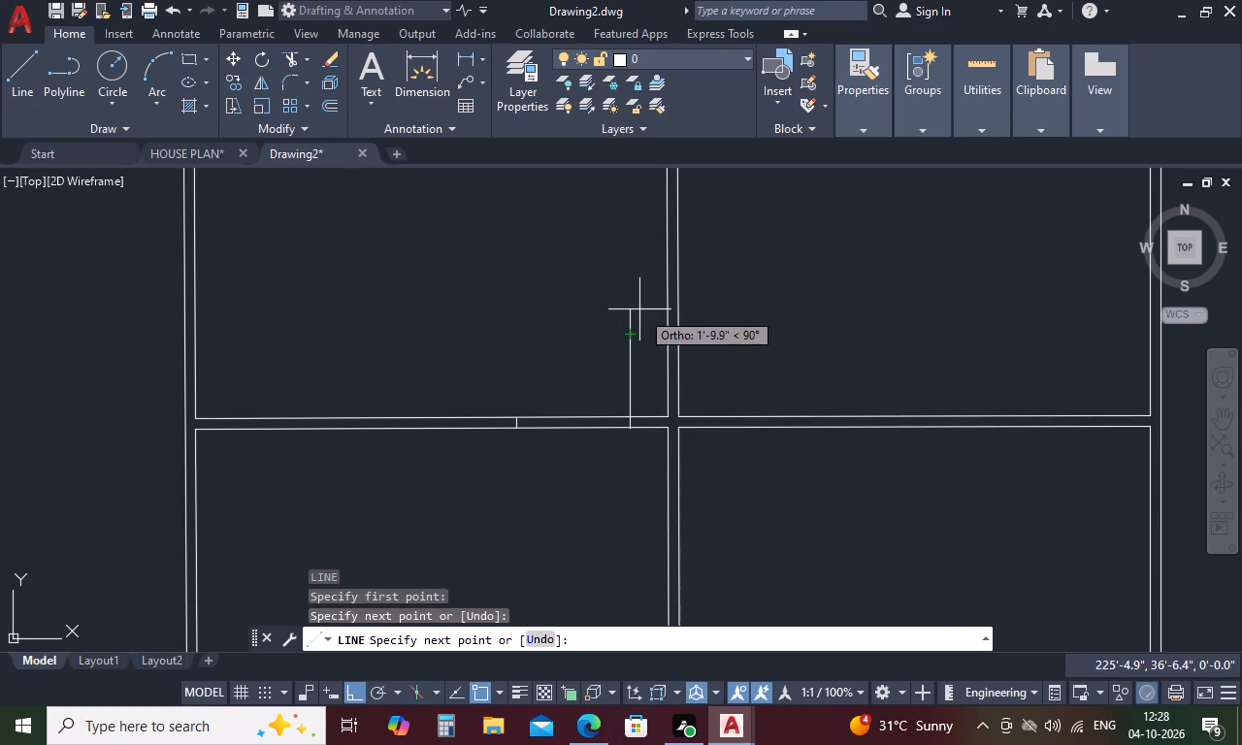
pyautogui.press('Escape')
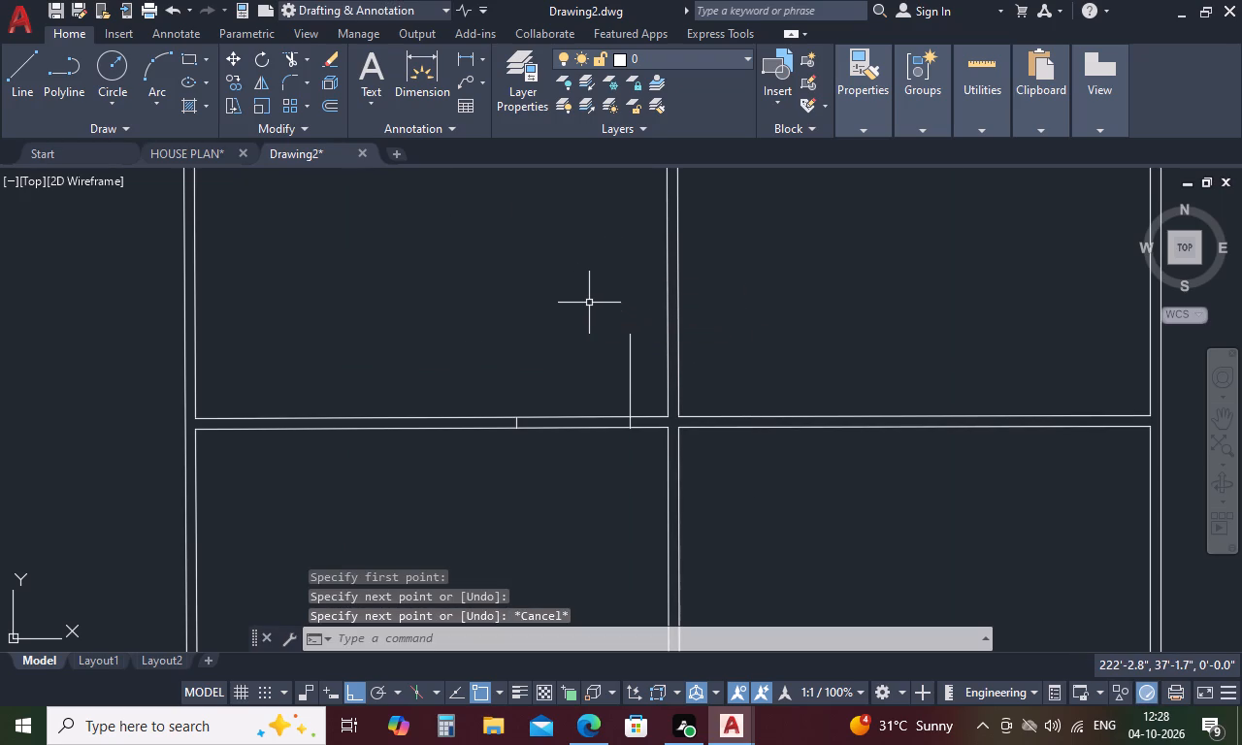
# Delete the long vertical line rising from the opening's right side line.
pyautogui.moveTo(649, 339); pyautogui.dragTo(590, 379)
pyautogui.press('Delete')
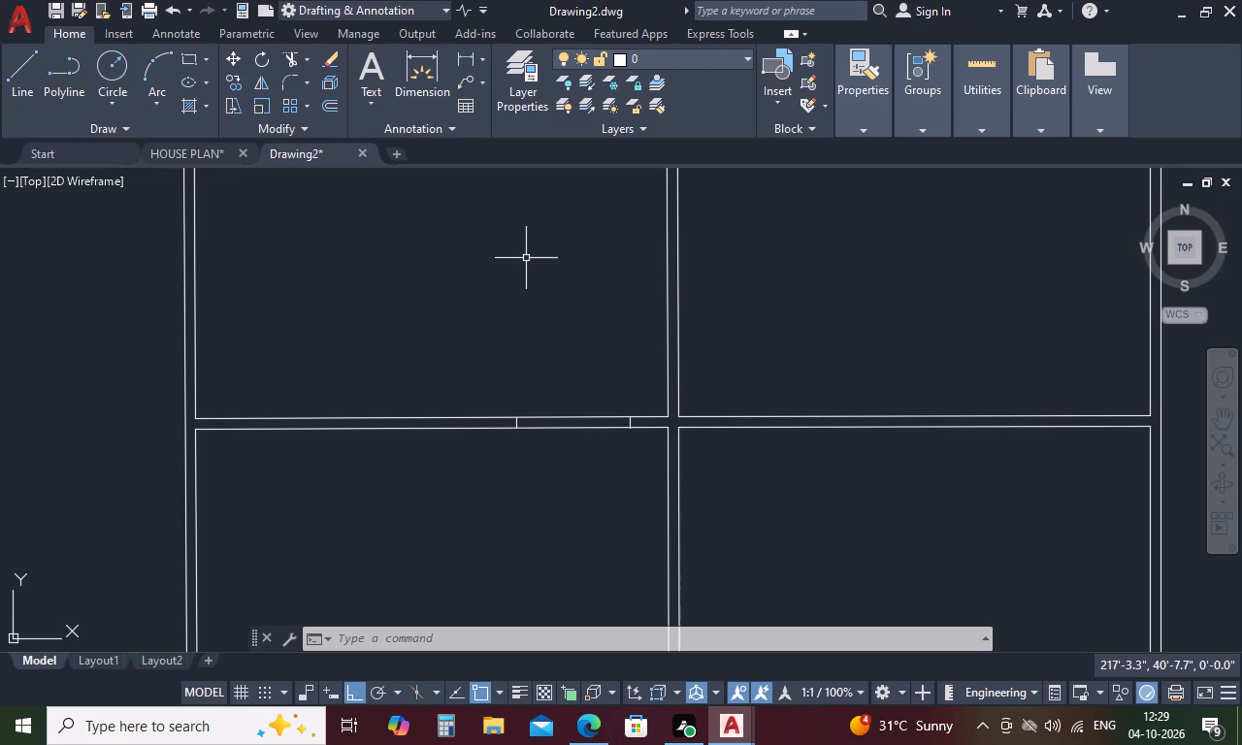
# Draw a vertical line about 7'-9" long upward from the upper end of the opening's right side line.
pyautogui.press('l')
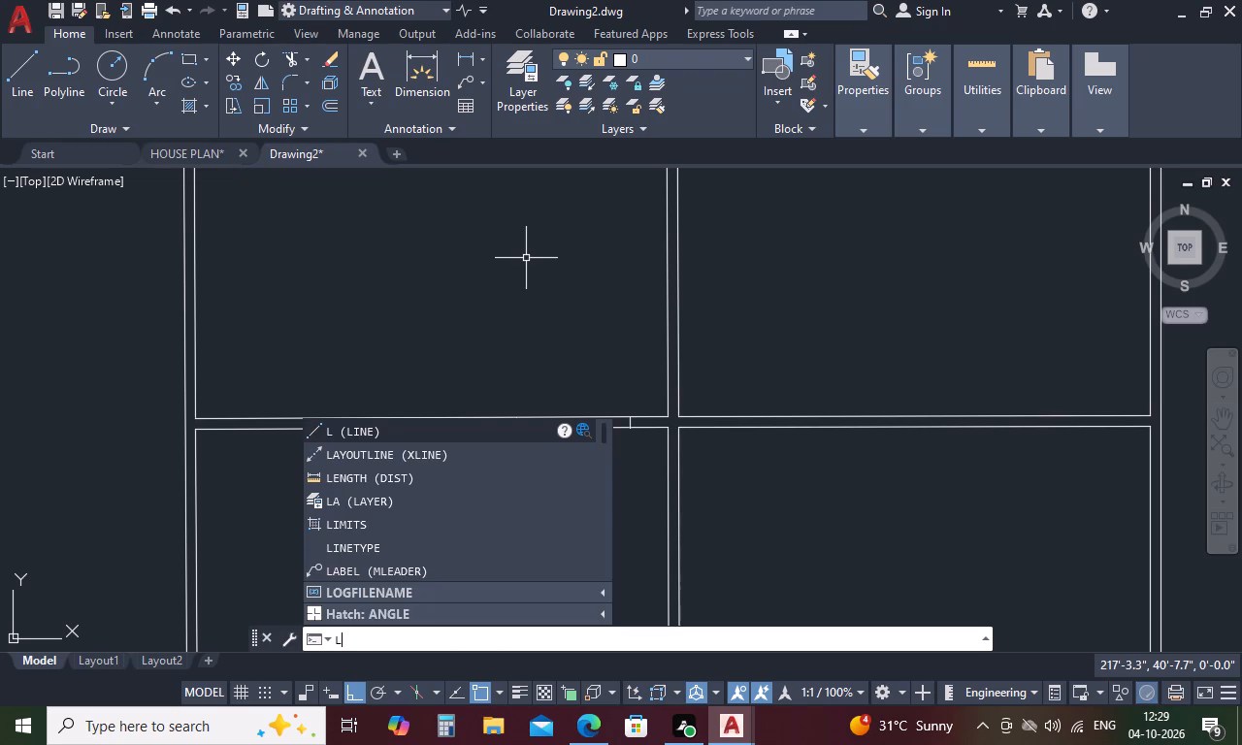
pyautogui.press('Return')
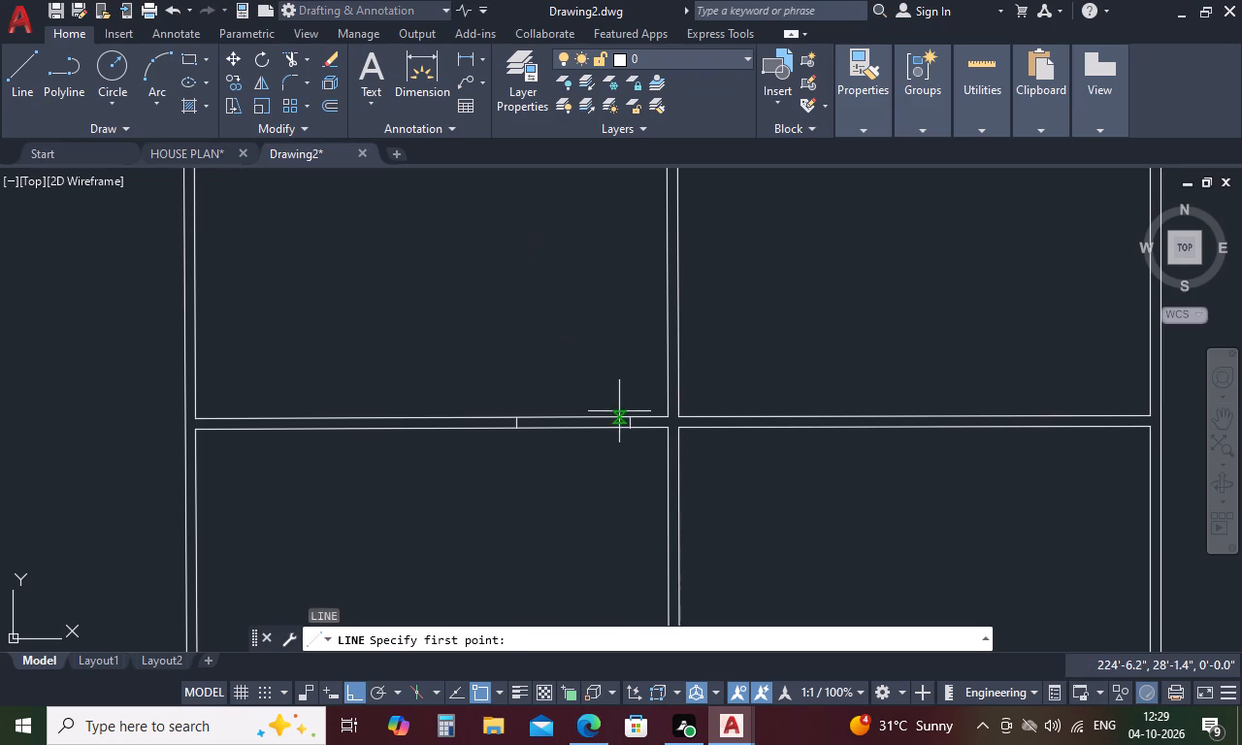
pyautogui.scroll(6, 624, 434)
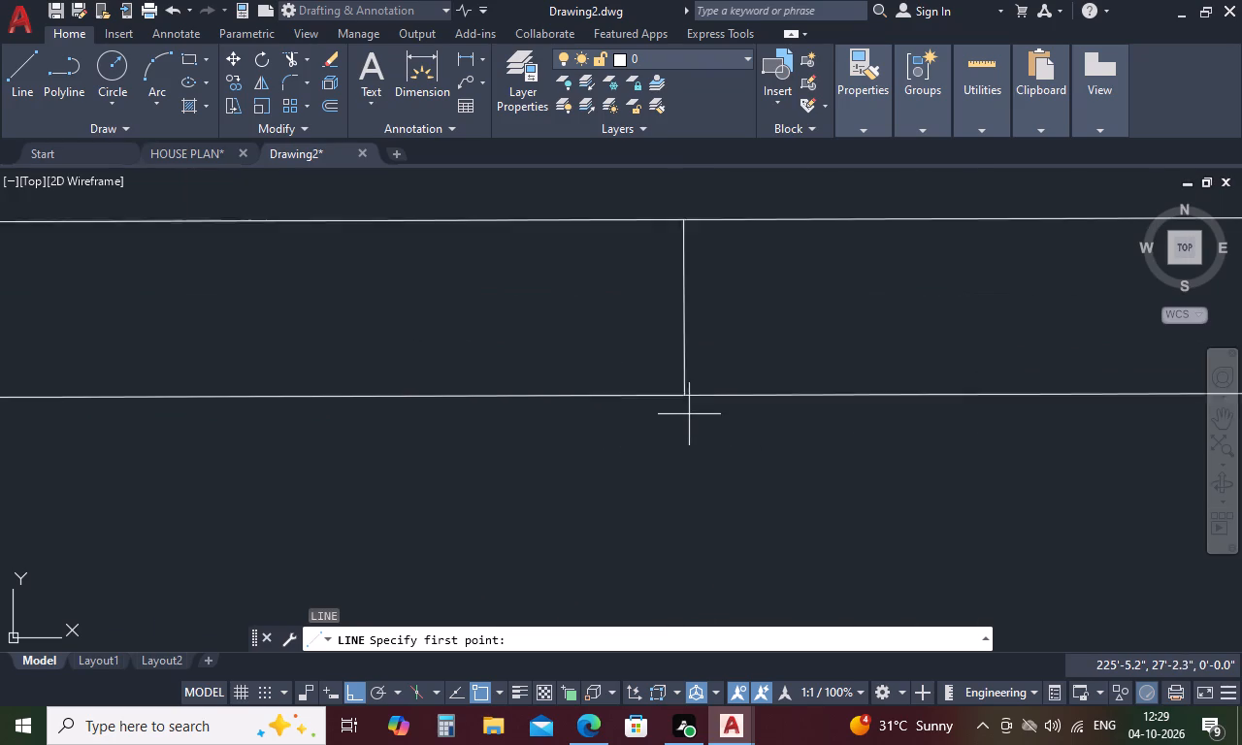
pyautogui.scroll(9, 688, 414)
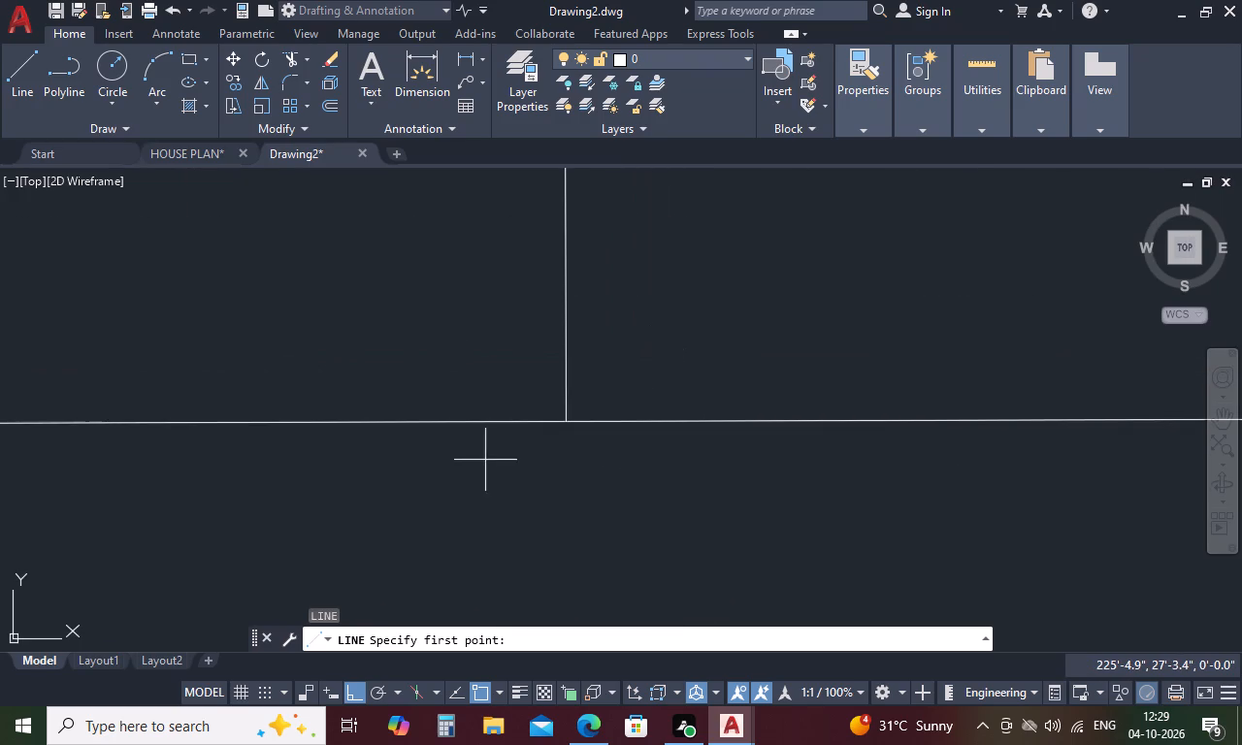
pyautogui.scroll(4, 535, 431)
pyautogui.scroll(-5, 539, 429)
pyautogui.scroll(-9, 682, 428)
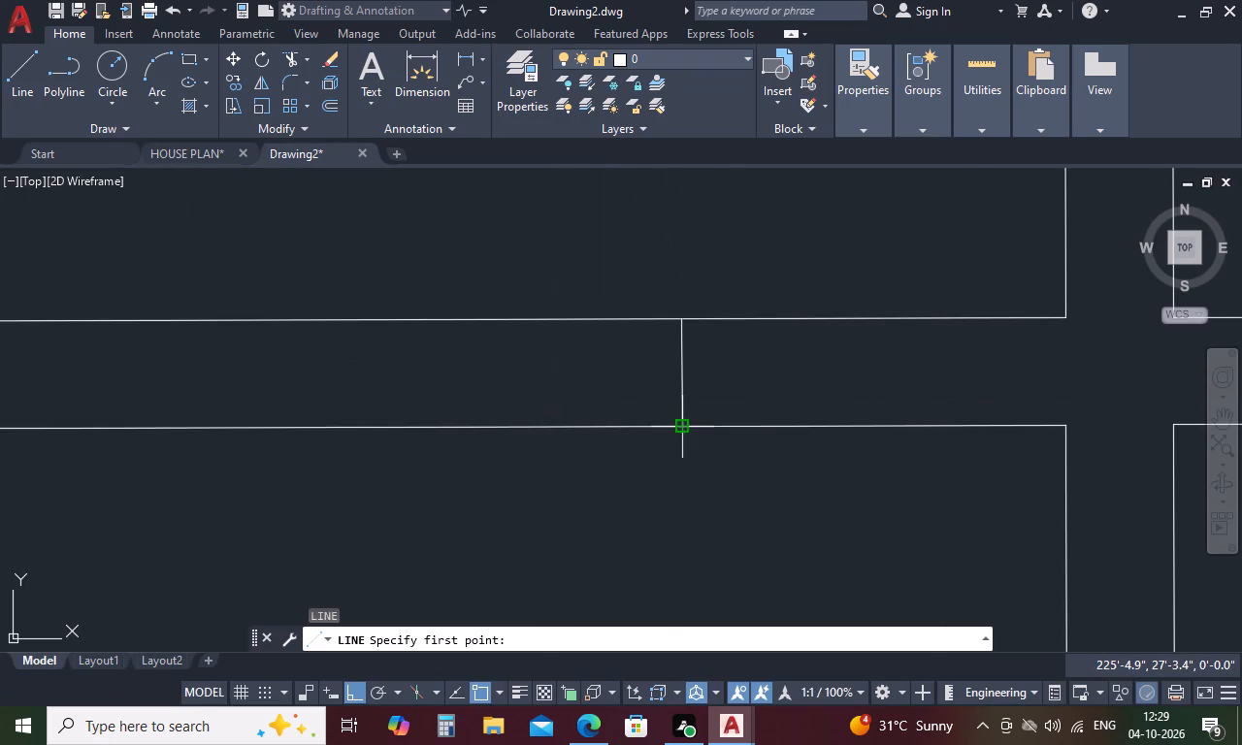
pyautogui.scroll(-4, 684, 428)
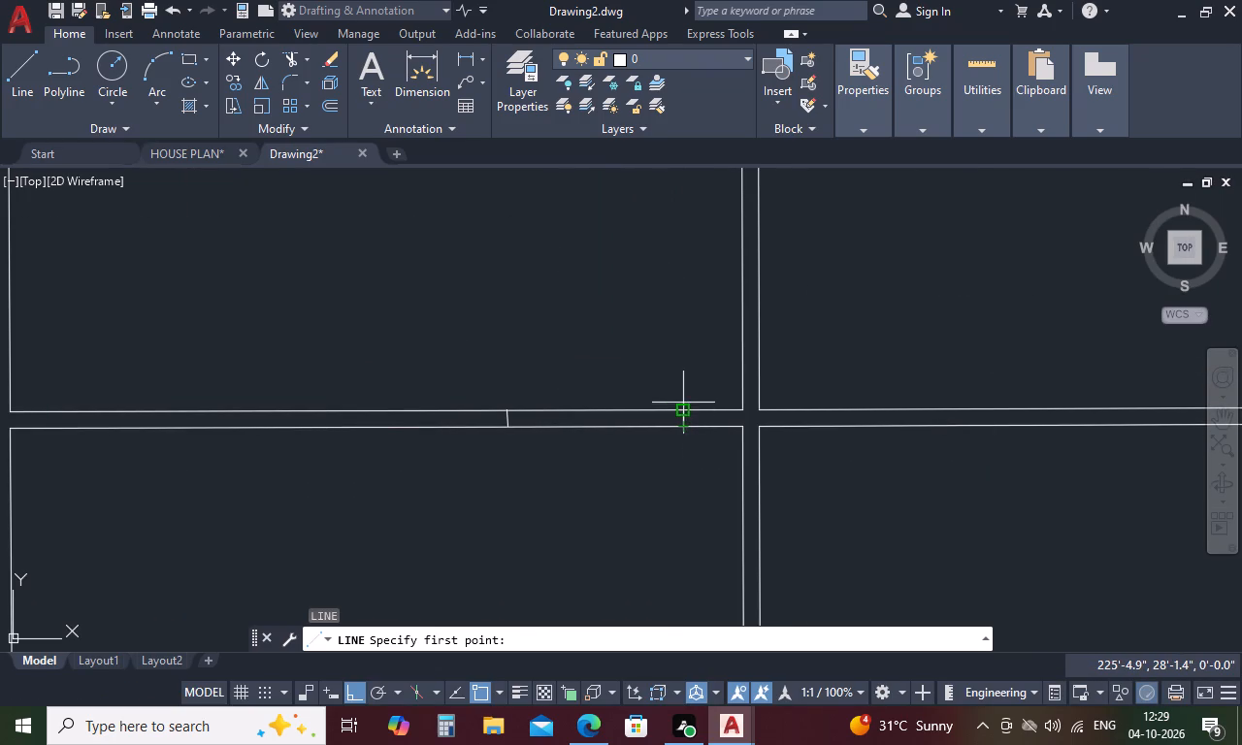
pyautogui.scroll(2, 683, 403)
pyautogui.click(682, 412)
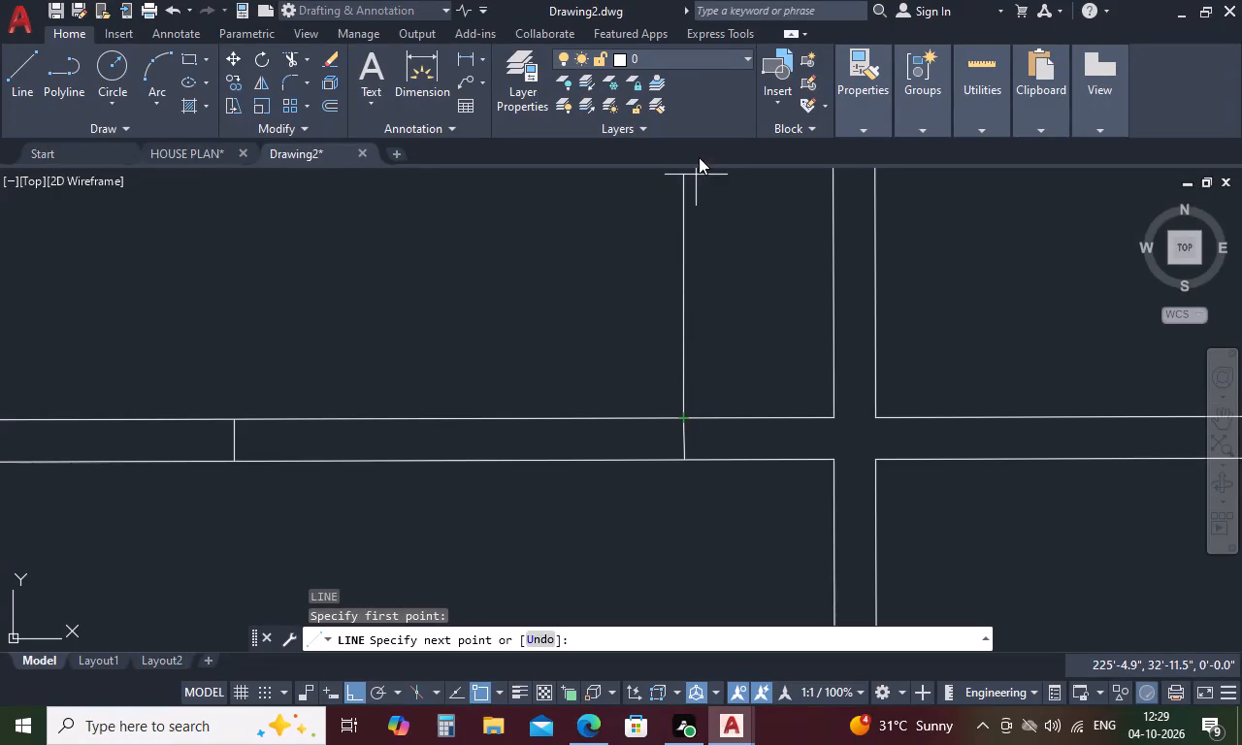
pyautogui.scroll(-2, 680, 331)
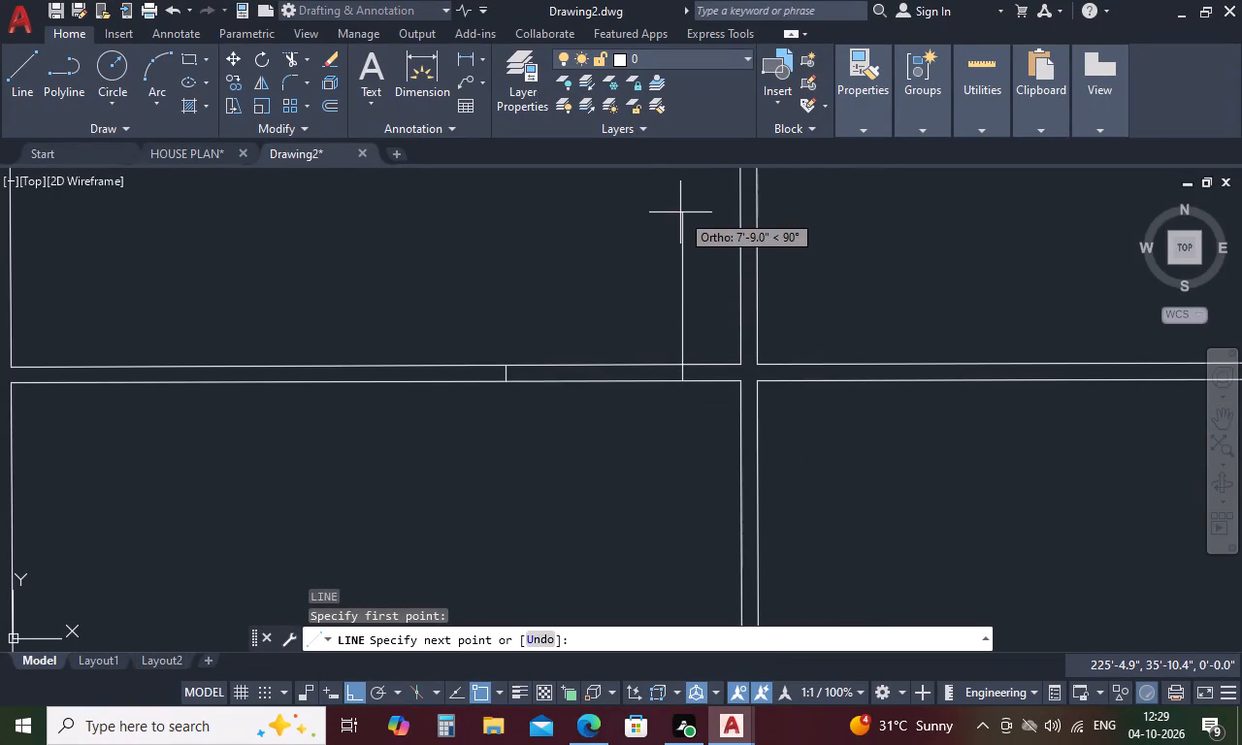
pyautogui.click(680, 210)
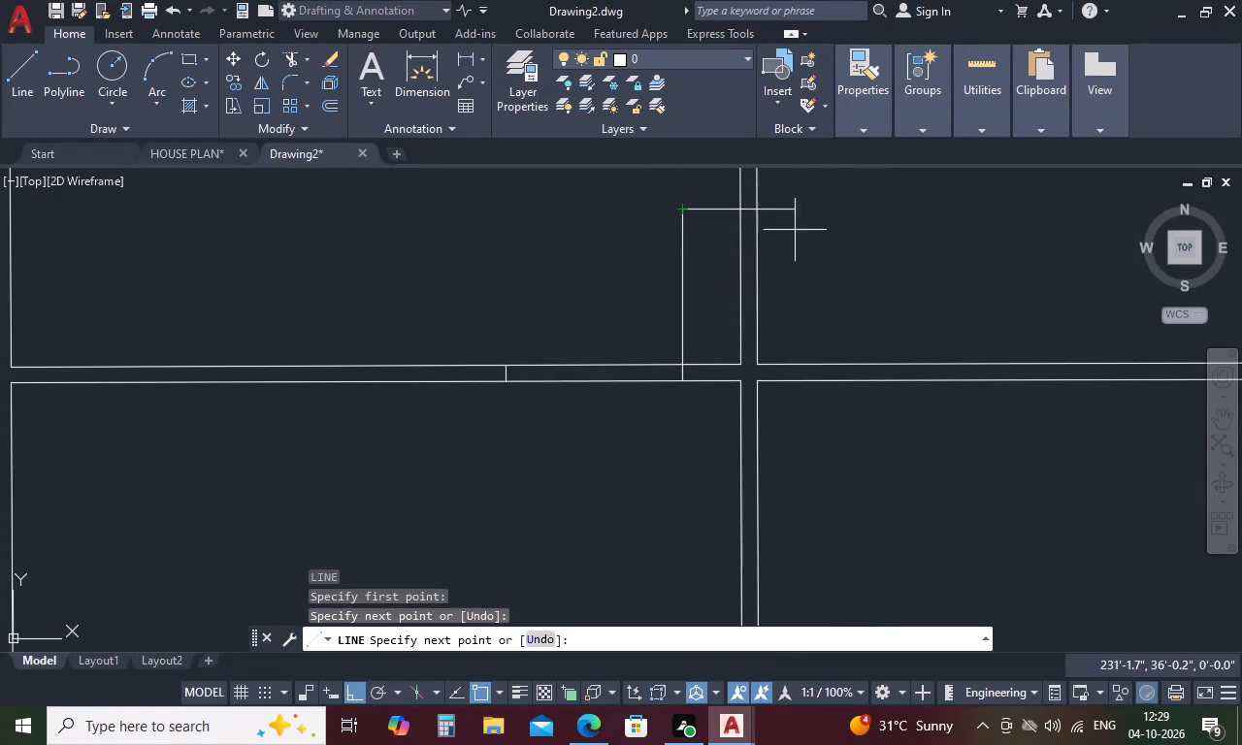
pyautogui.press('space')
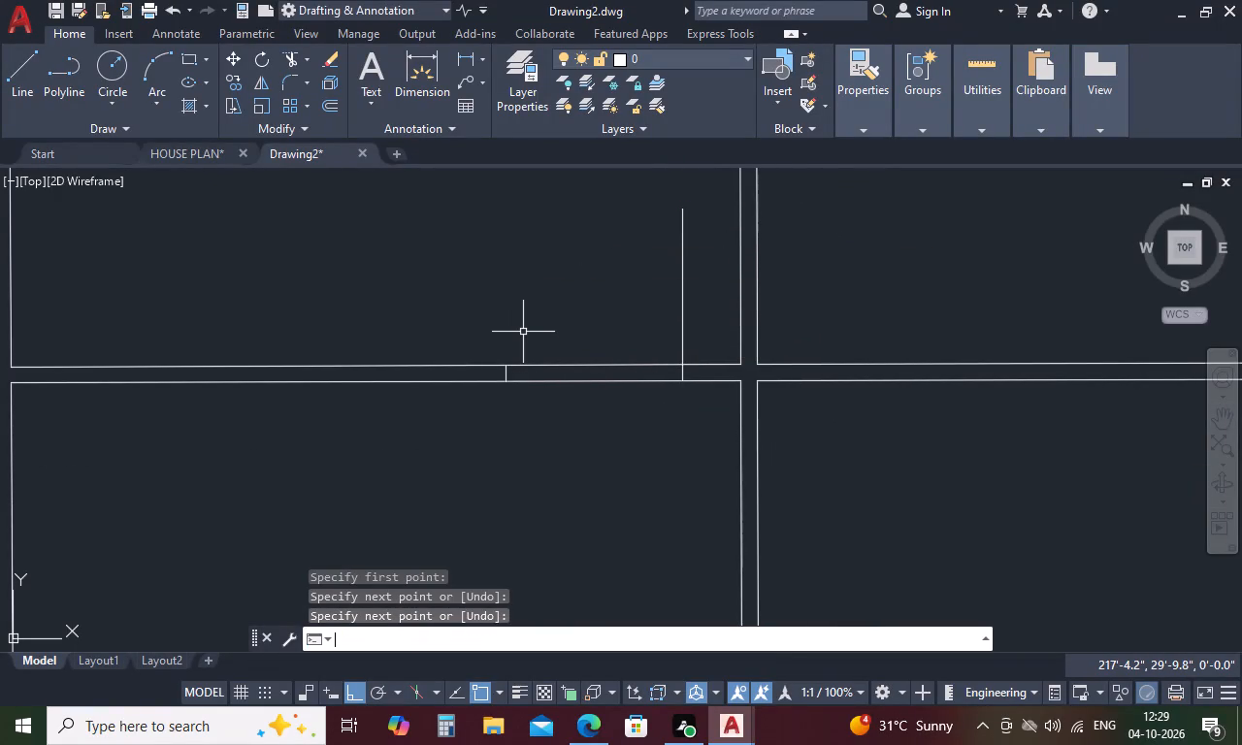
# Offset the long vertical door line 1" to its left to give the door leaf its thickness.
pyautogui.write('O 1')
pyautogui.press('space')
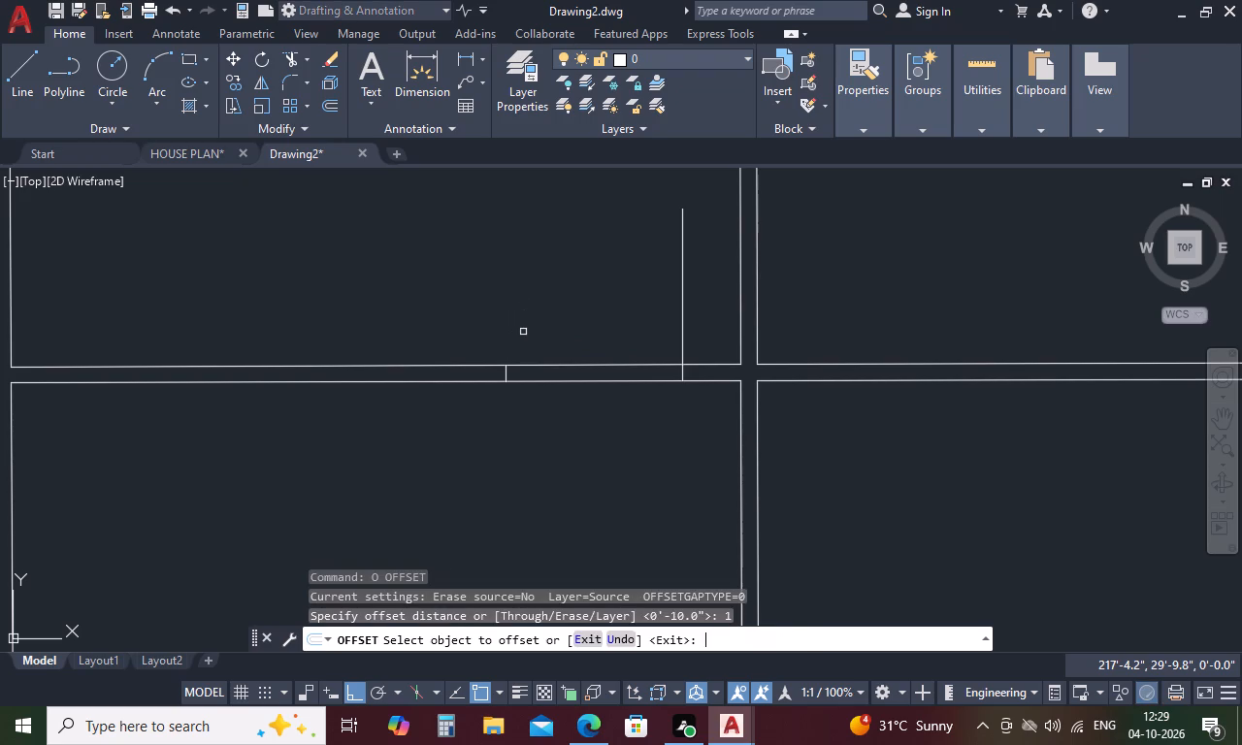
pyautogui.moveTo(683, 254); pyautogui.dragTo(666, 257)
pyautogui.click(531, 301)
pyautogui.press('Escape')
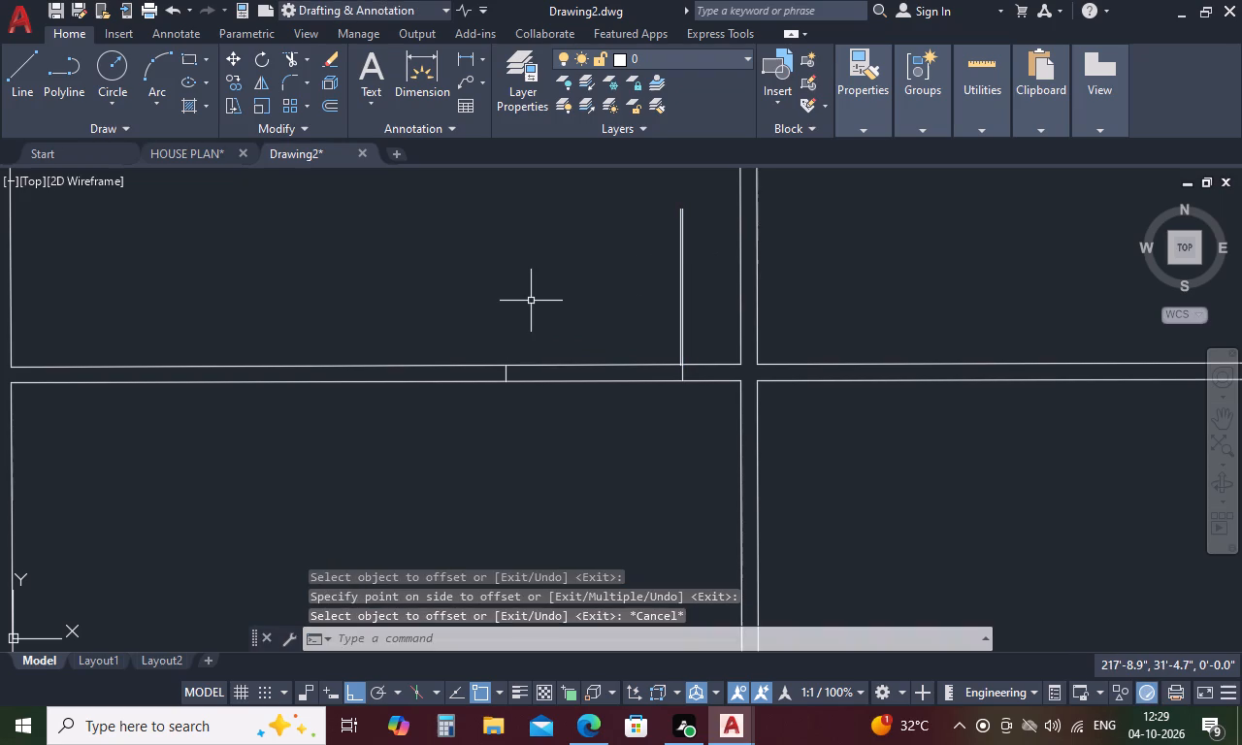
# Draw a three-point arc from the upper end of the opening's left side line through the tops of the two door leaf lines.
pyautogui.write('A')
pyautogui.press('space')
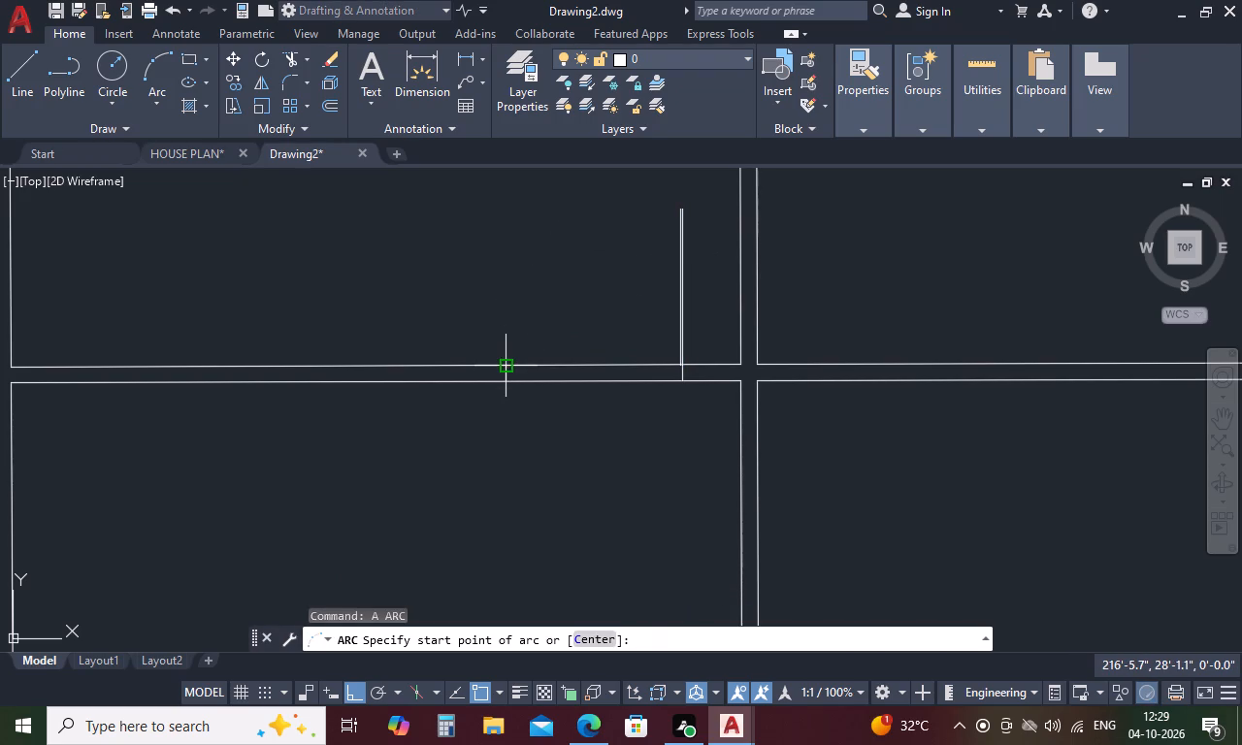
pyautogui.click(503, 365)
pyautogui.scroll(5, 684, 203)
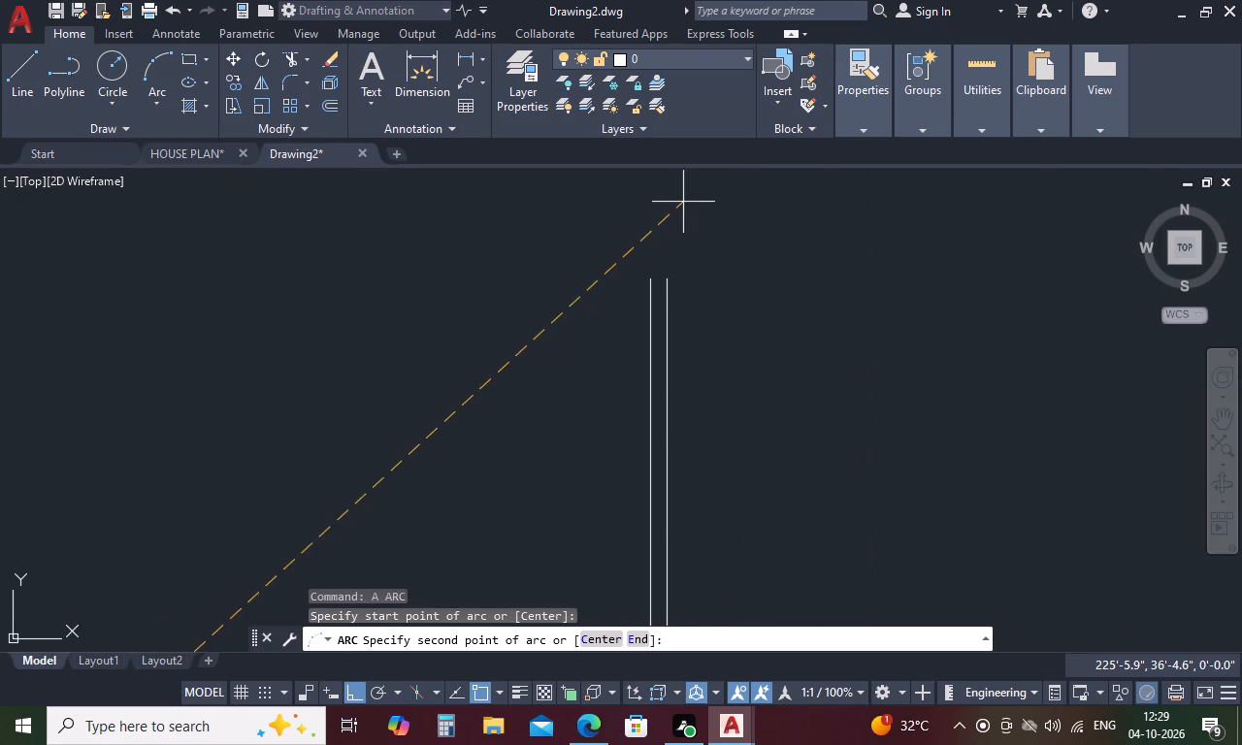
pyautogui.click(648, 283)
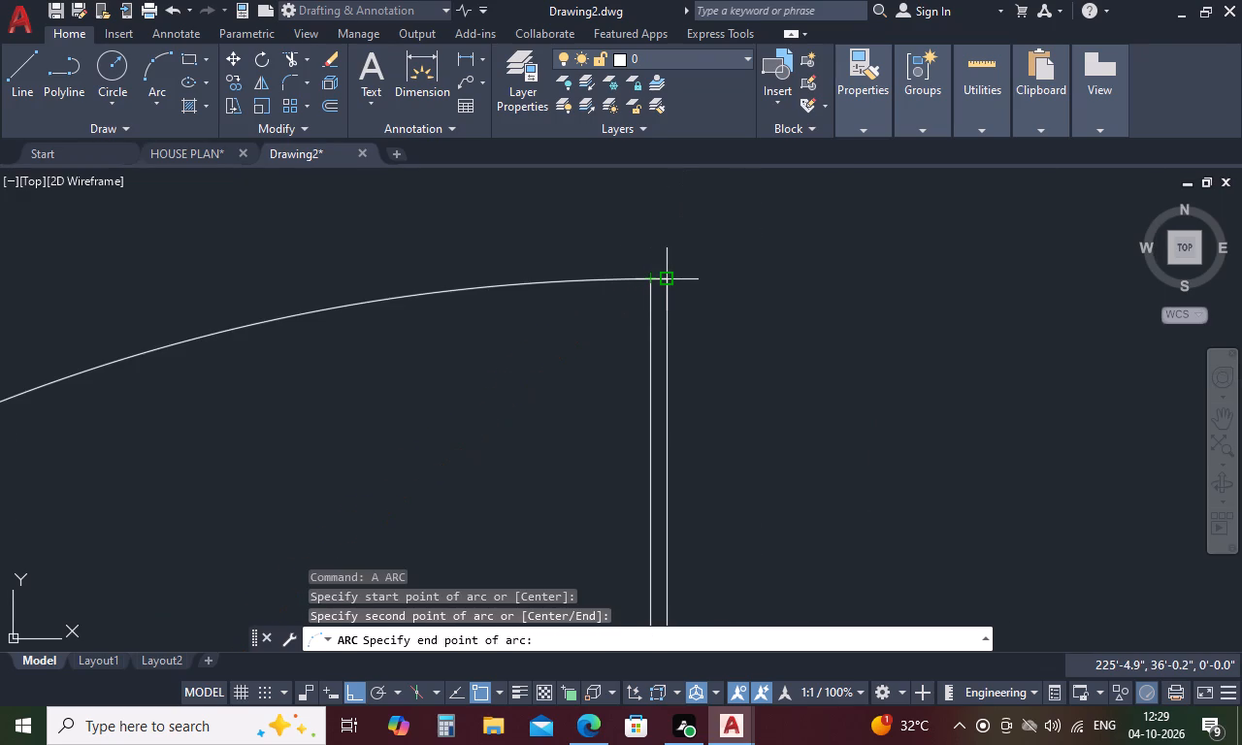
pyautogui.click(670, 280)
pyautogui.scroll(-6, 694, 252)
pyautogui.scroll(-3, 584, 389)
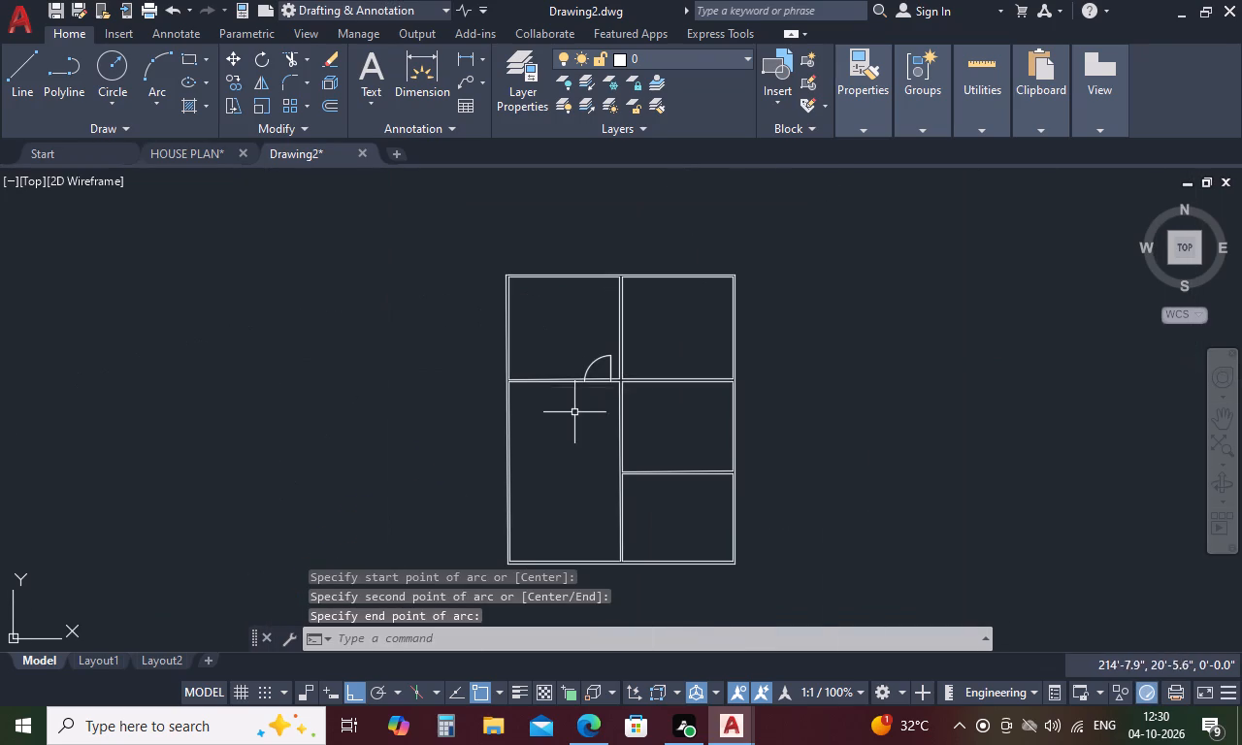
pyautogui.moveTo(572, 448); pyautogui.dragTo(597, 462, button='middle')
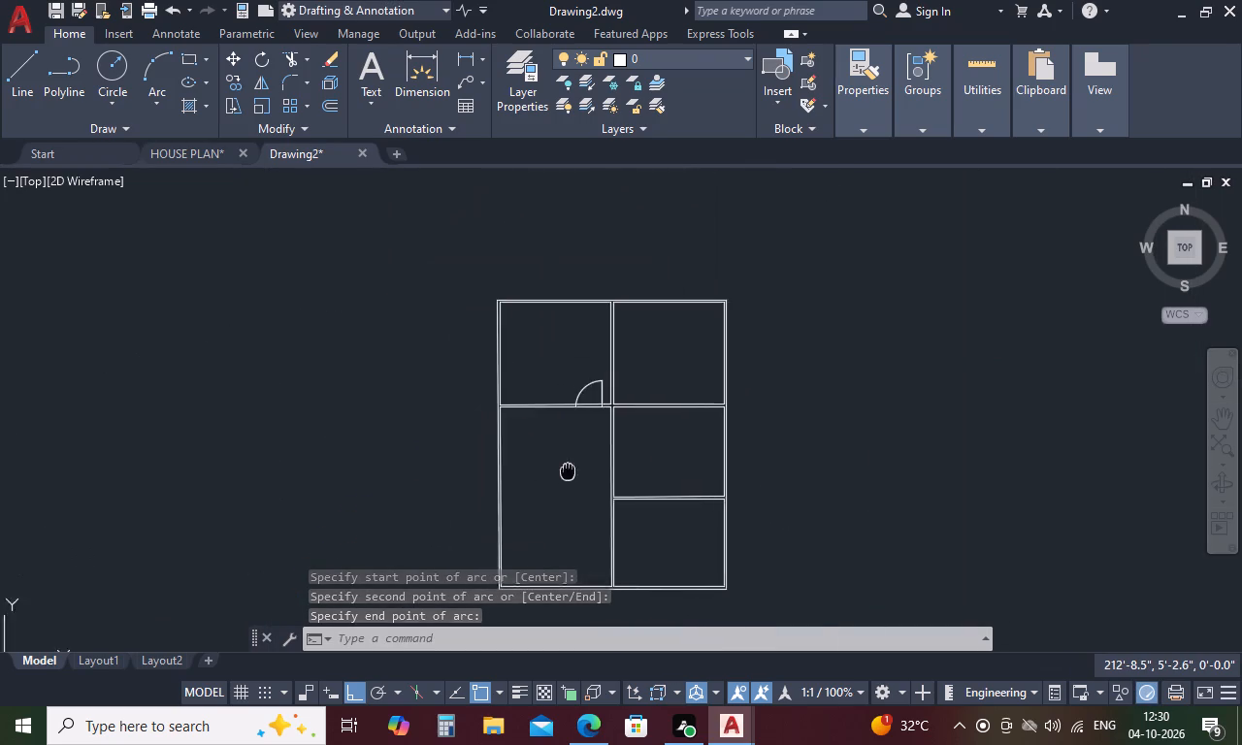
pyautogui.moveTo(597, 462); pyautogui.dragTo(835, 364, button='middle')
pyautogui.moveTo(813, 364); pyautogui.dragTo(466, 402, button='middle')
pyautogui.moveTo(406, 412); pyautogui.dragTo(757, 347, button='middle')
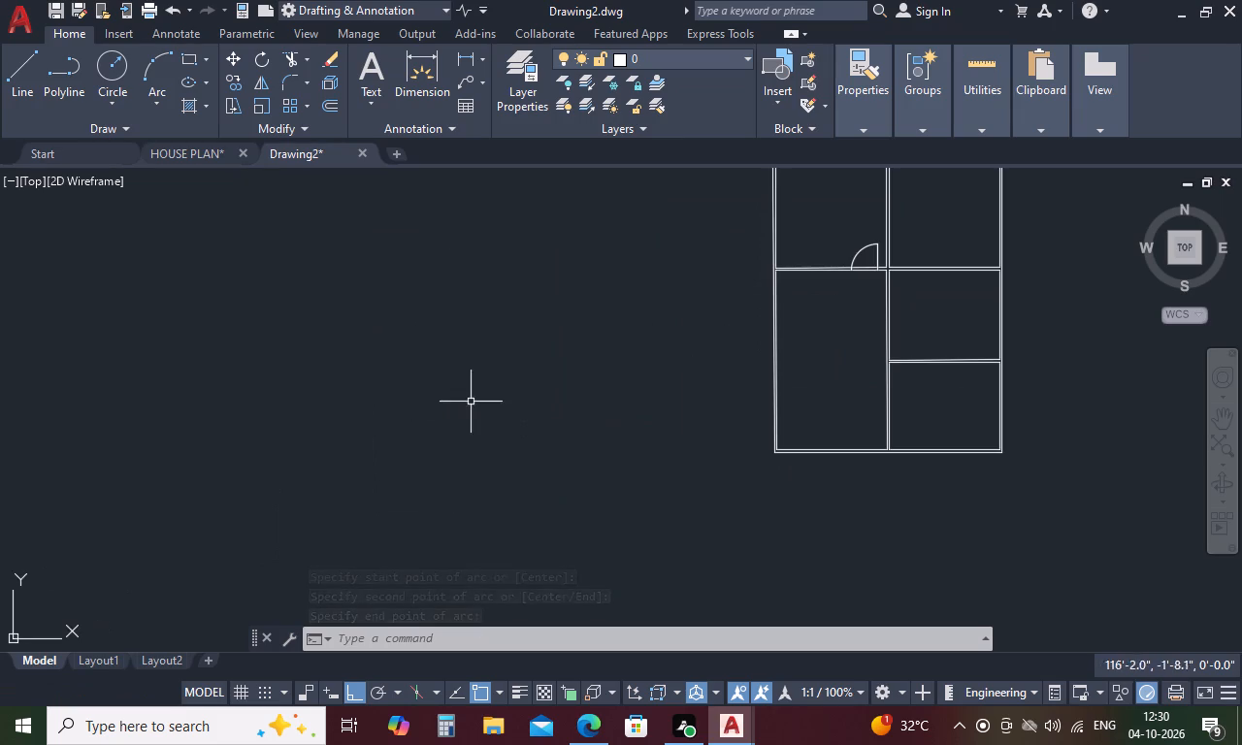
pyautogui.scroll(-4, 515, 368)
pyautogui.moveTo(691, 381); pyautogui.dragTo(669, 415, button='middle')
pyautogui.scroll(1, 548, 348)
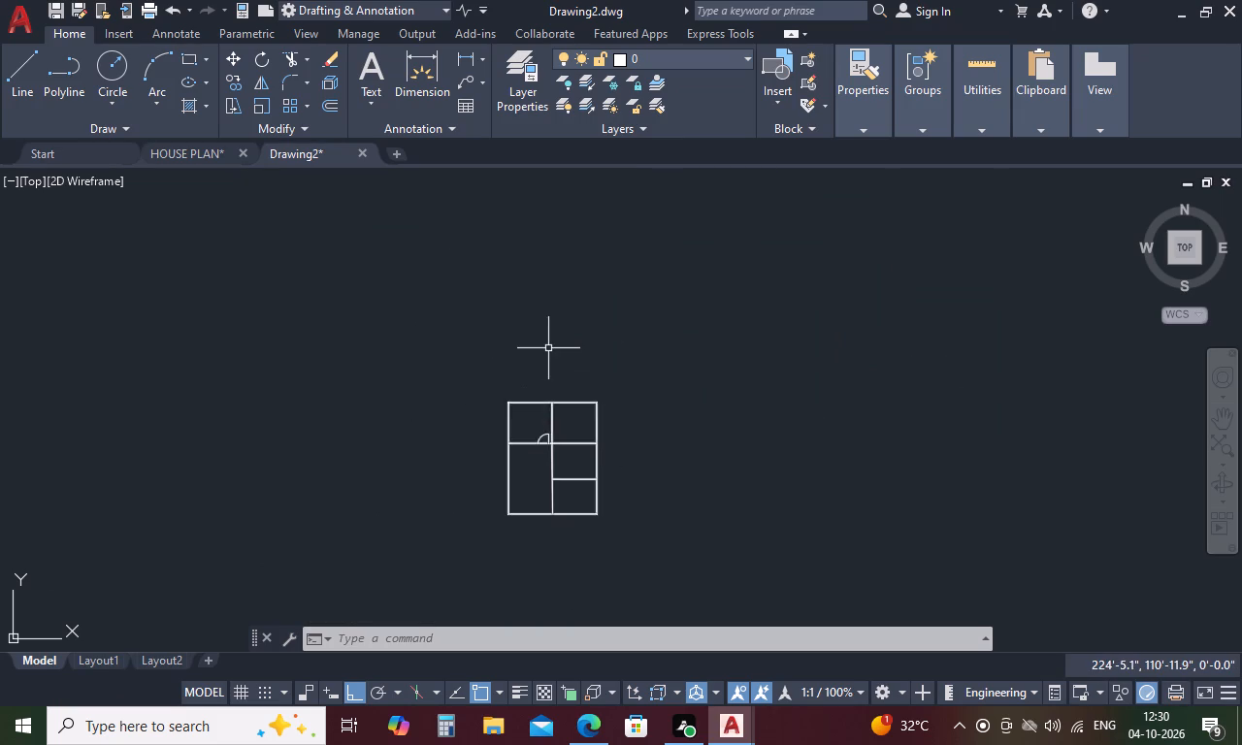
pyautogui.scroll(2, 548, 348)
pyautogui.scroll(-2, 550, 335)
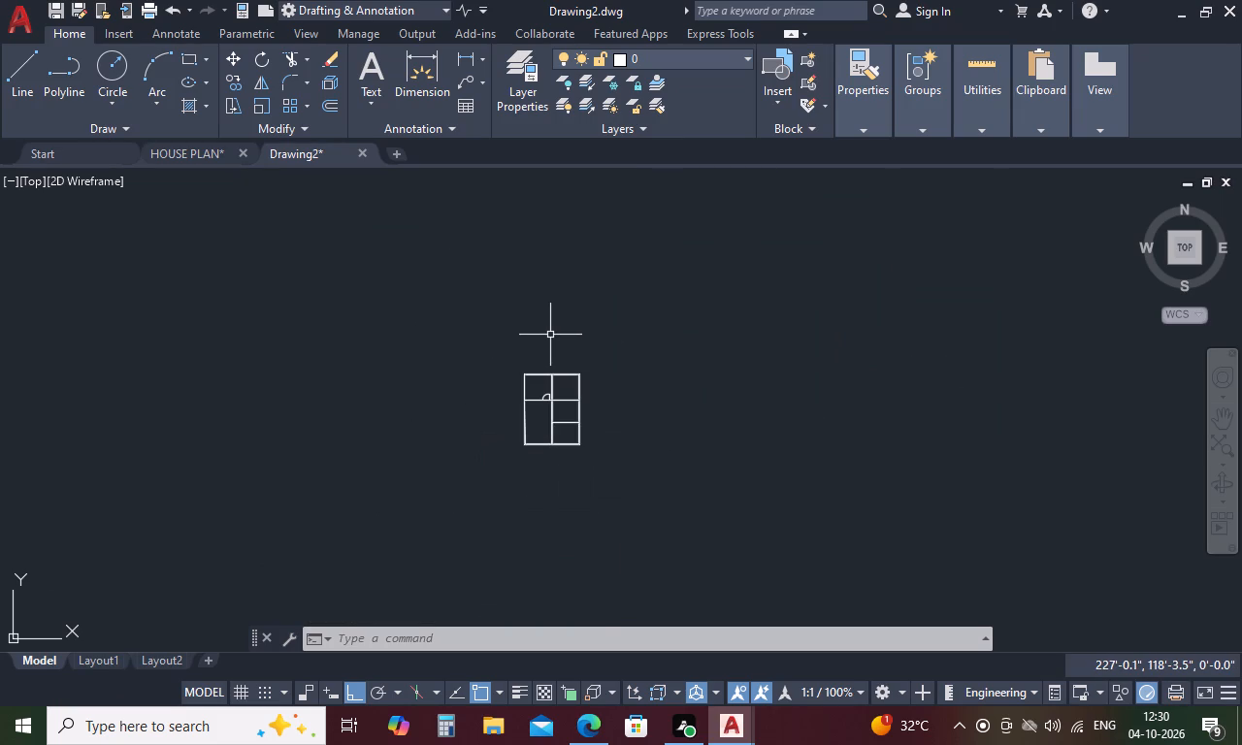
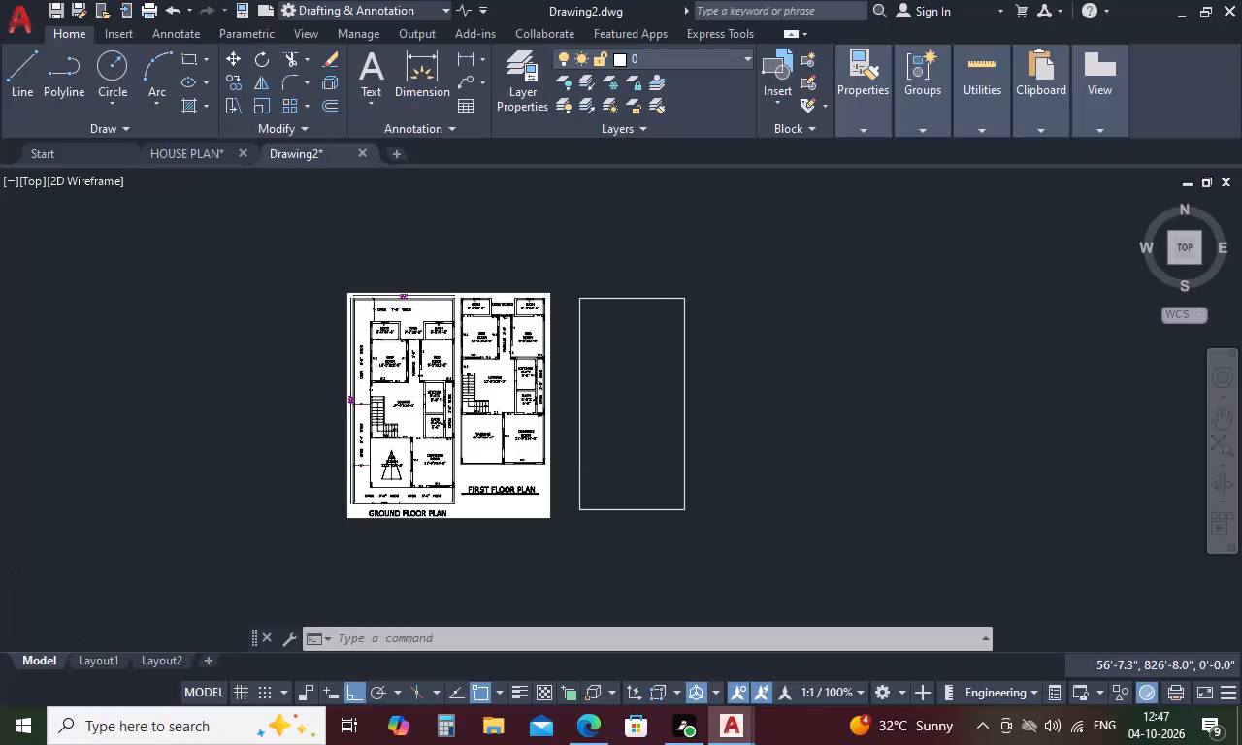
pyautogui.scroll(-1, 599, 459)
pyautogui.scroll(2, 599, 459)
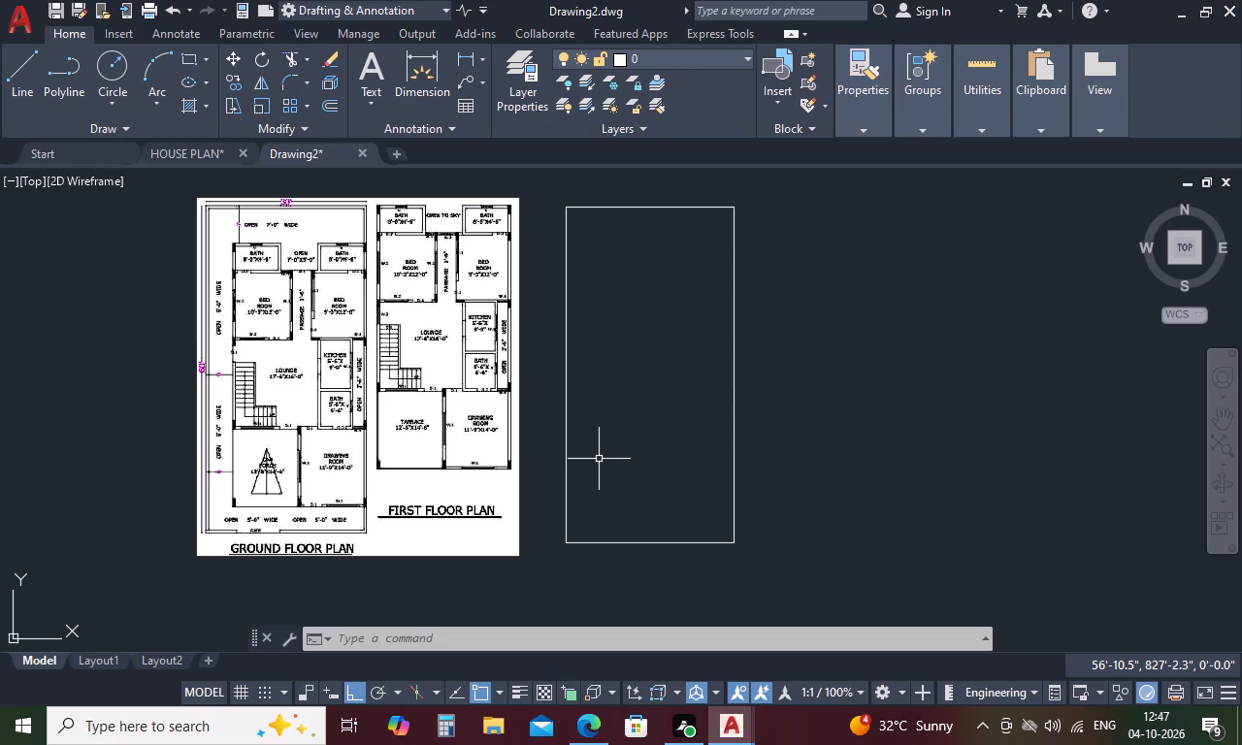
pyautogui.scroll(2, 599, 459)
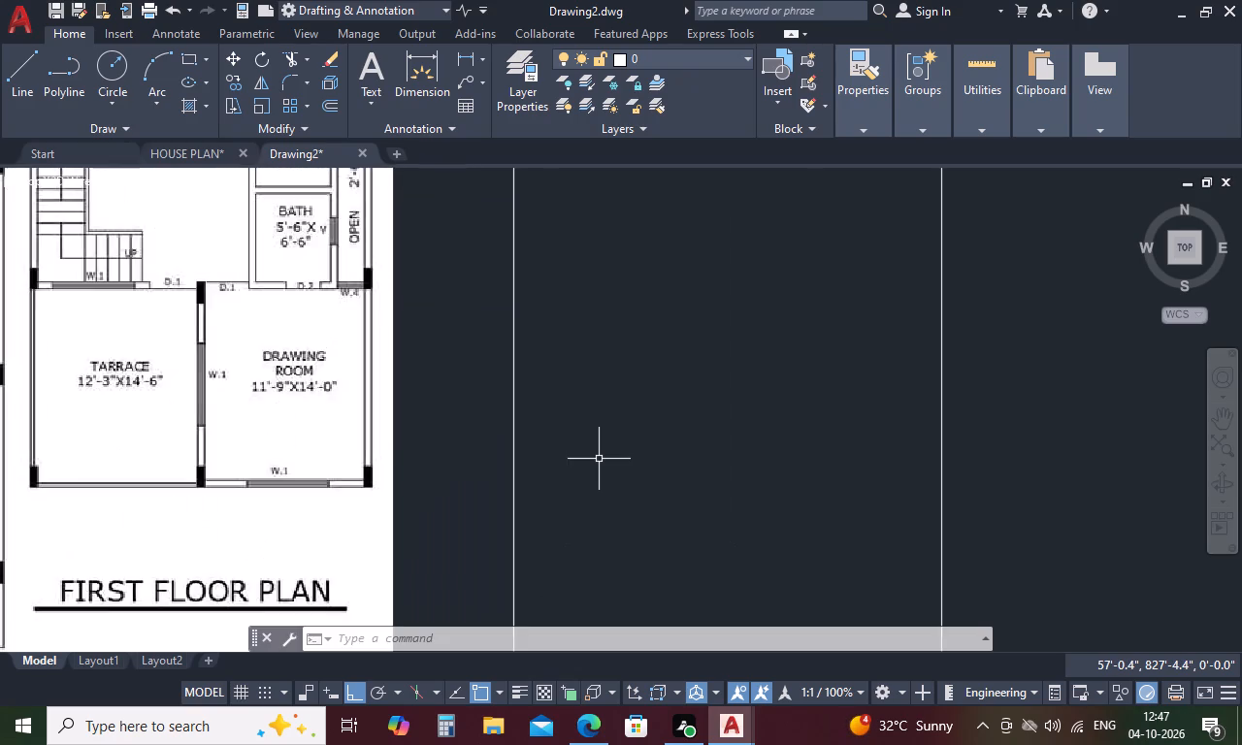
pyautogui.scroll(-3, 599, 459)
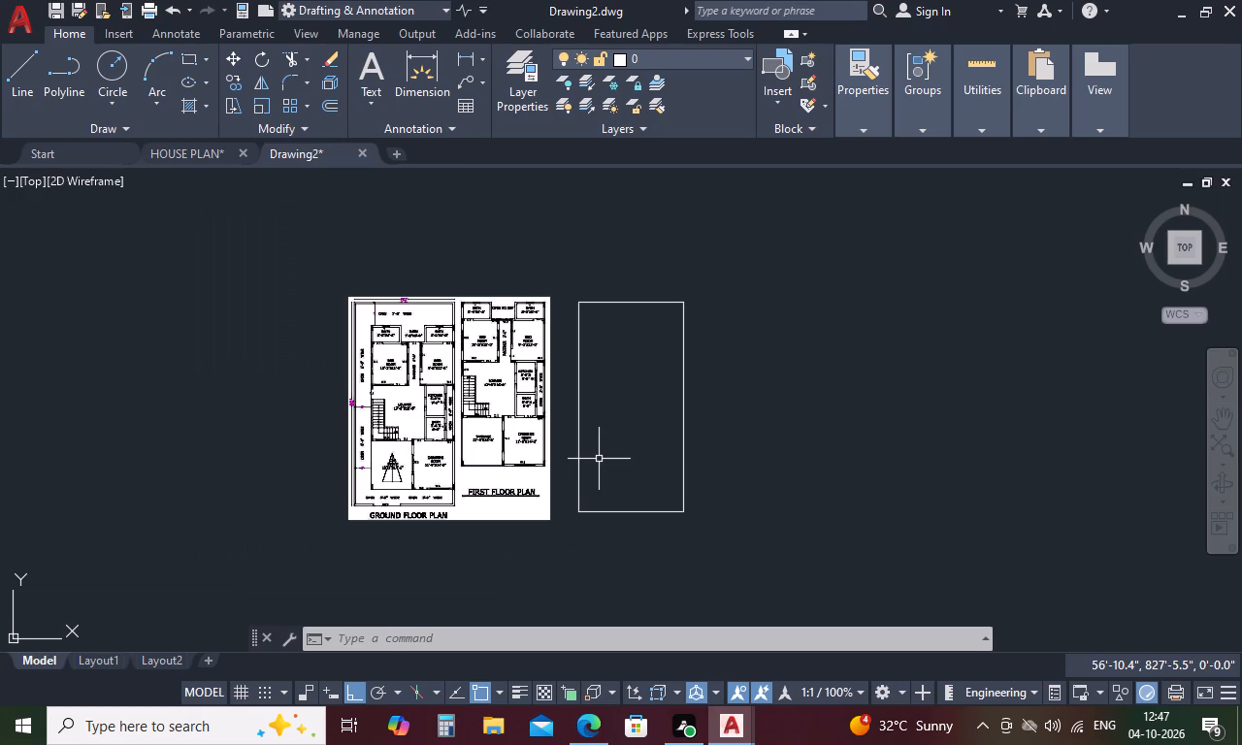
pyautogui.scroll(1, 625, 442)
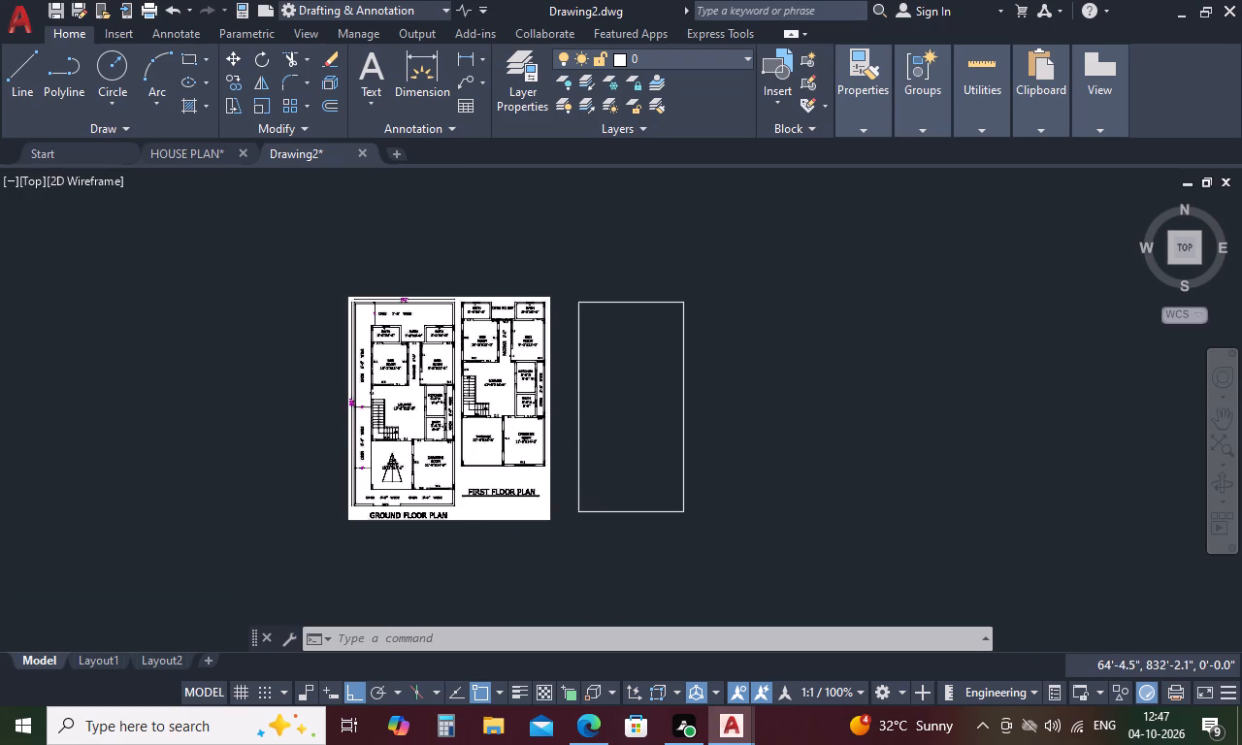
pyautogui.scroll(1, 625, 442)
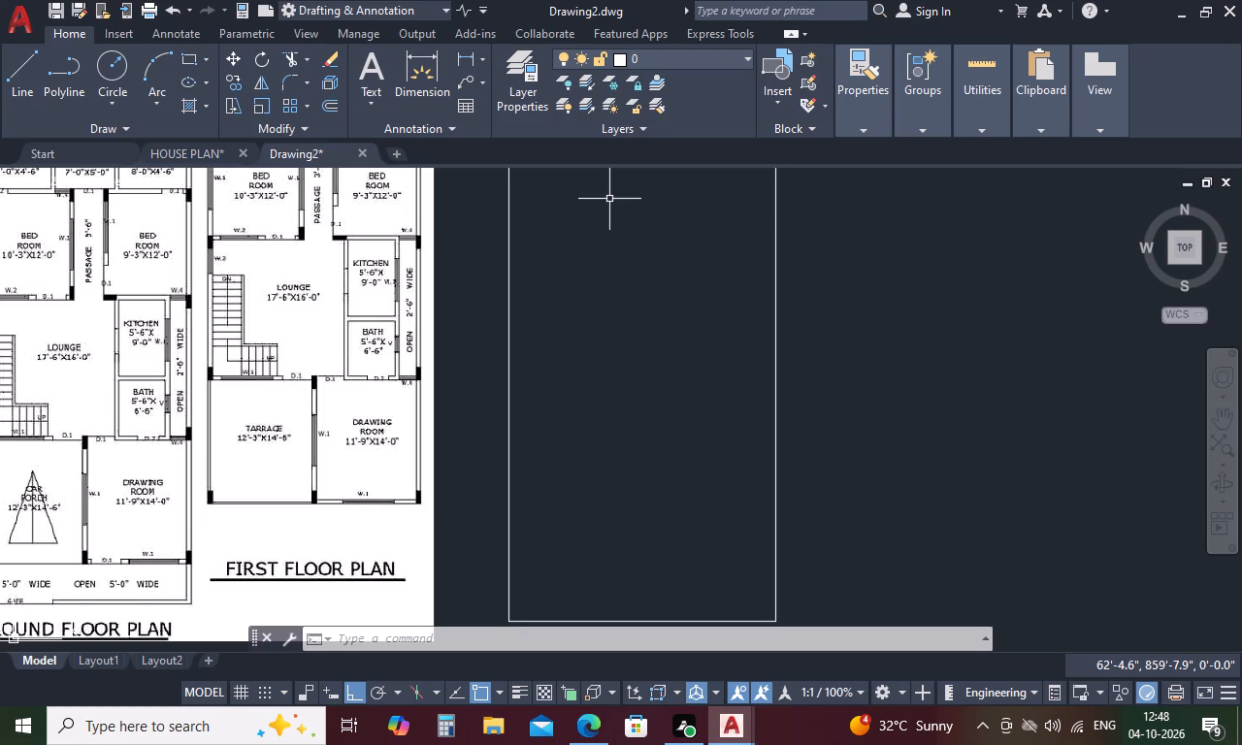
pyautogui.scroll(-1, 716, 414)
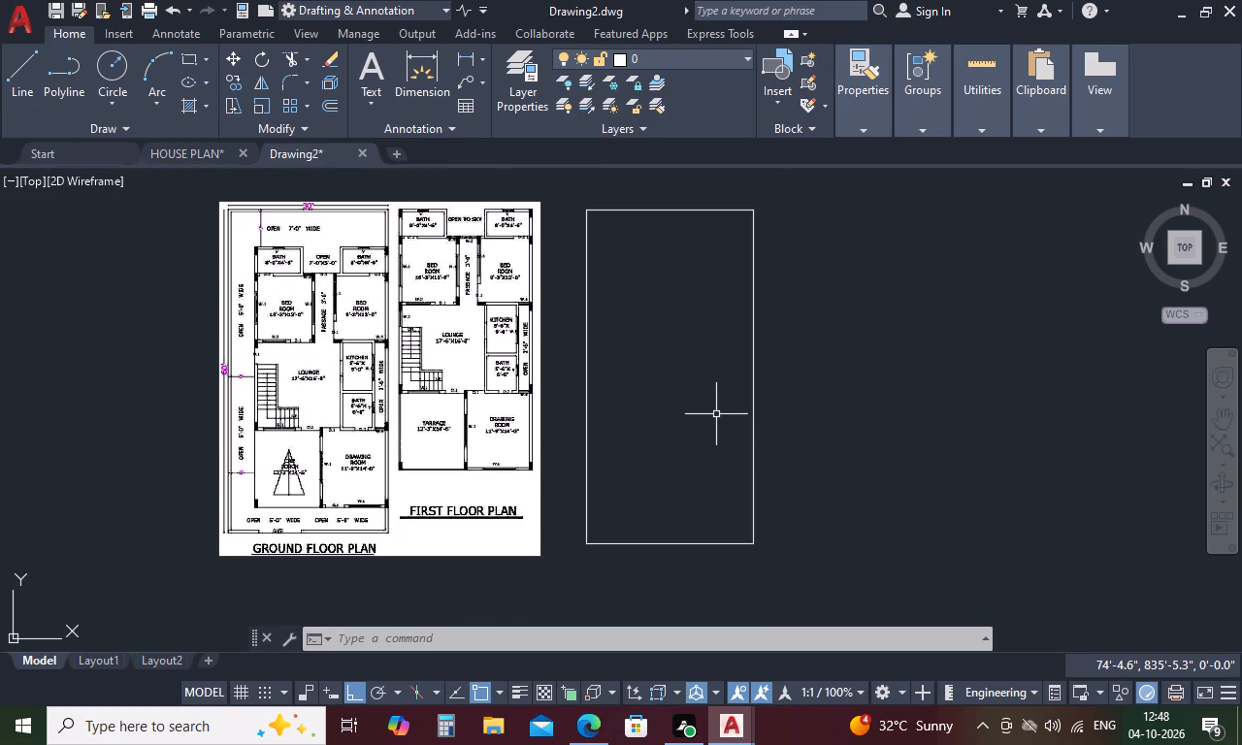
# Offset the right and left sides of the plot outline 8" inward to form the outer walls.
pyautogui.press('Escape')
pyautogui.write('O 1')
pyautogui.press('BackSpace')
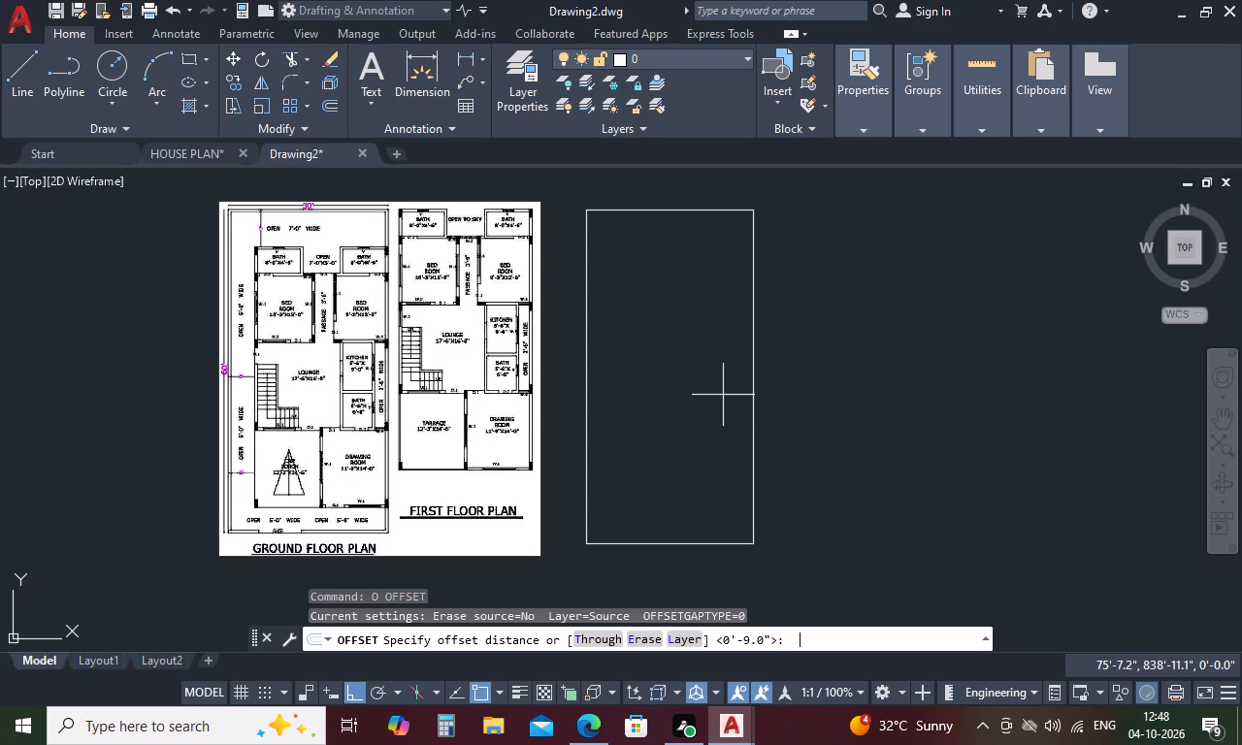
pyautogui.write('8')
pyautogui.press('space')
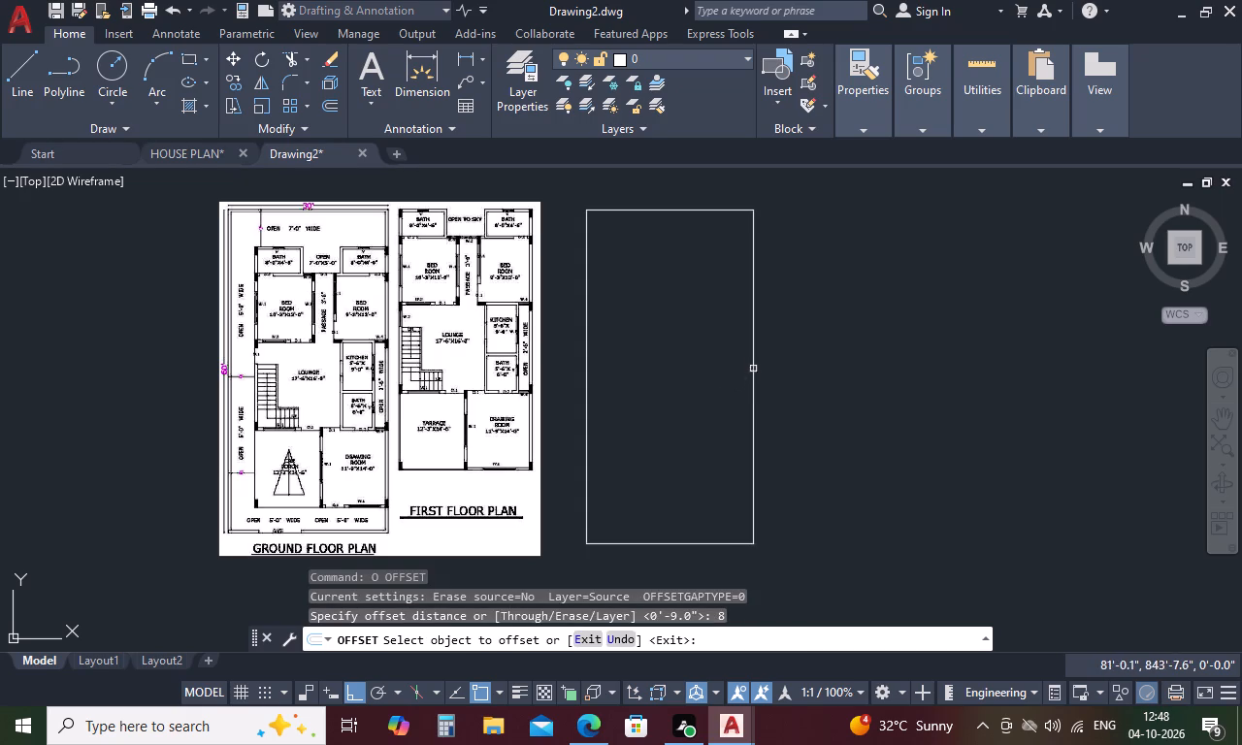
pyautogui.click(754, 368)
pyautogui.click(721, 393)
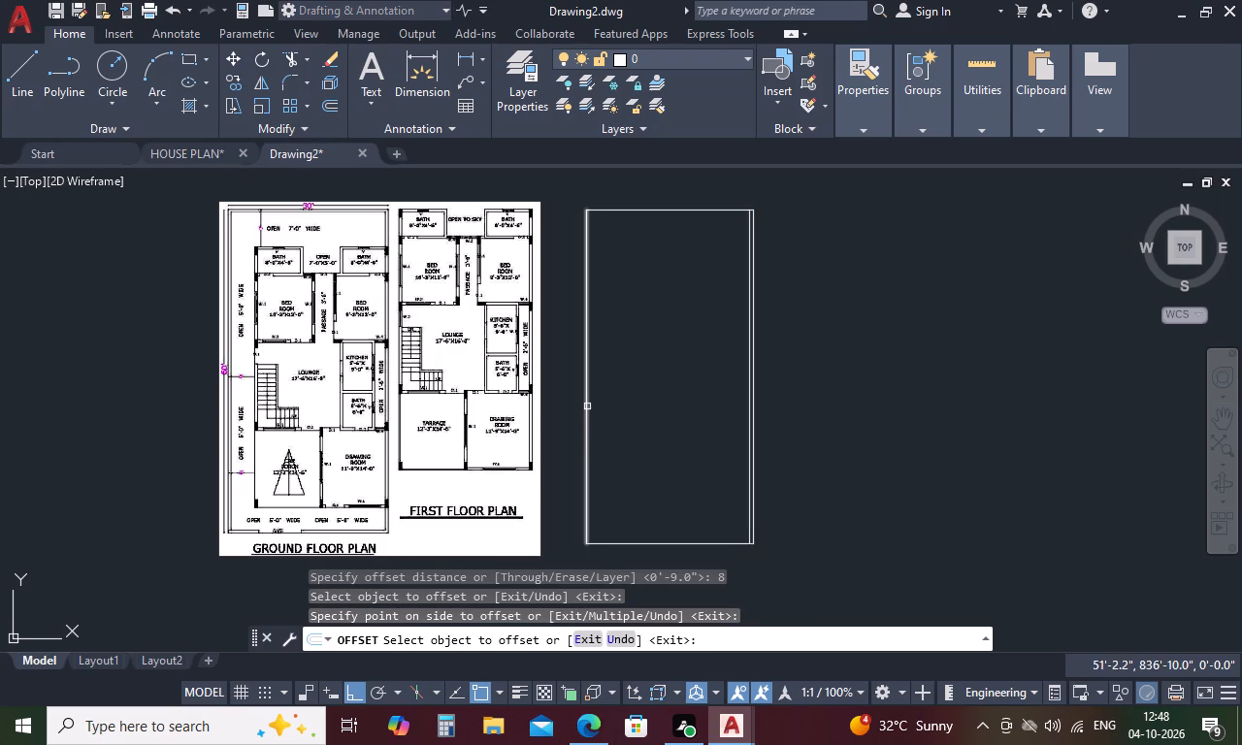
pyautogui.click(587, 406)
pyautogui.click(706, 398)
pyautogui.press('space')
# Offset the inner line of the right outer wall 8' to the left to set the bath width.
pyautogui.press('space')
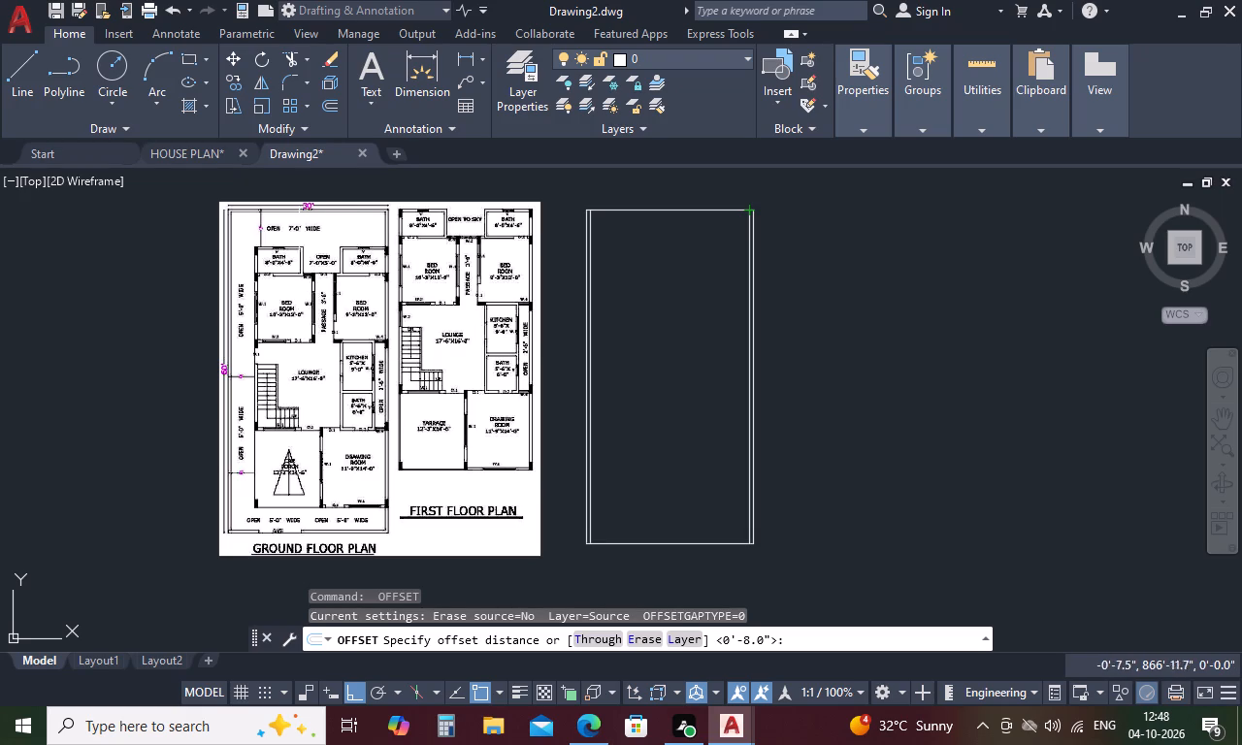
pyautogui.scroll(2, 297, 212)
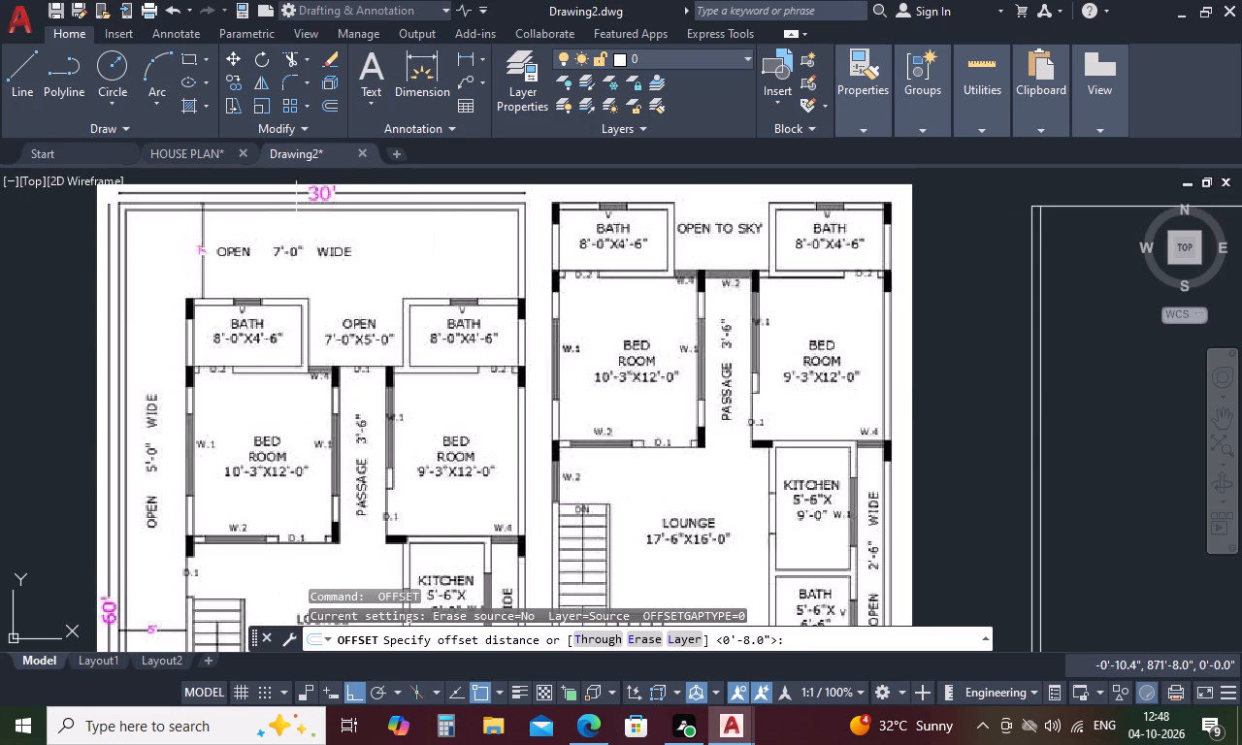
pyautogui.scroll(-1, 293, 212)
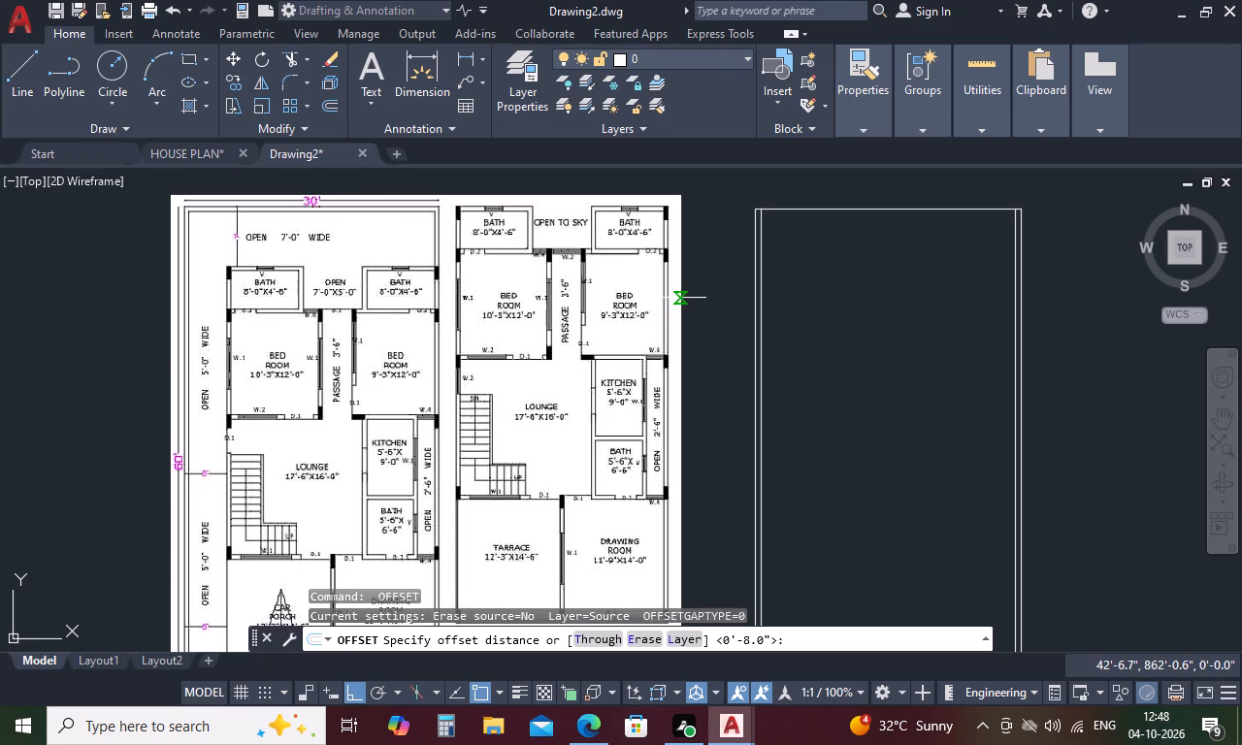
pyautogui.press('8')
pyautogui.press("'")
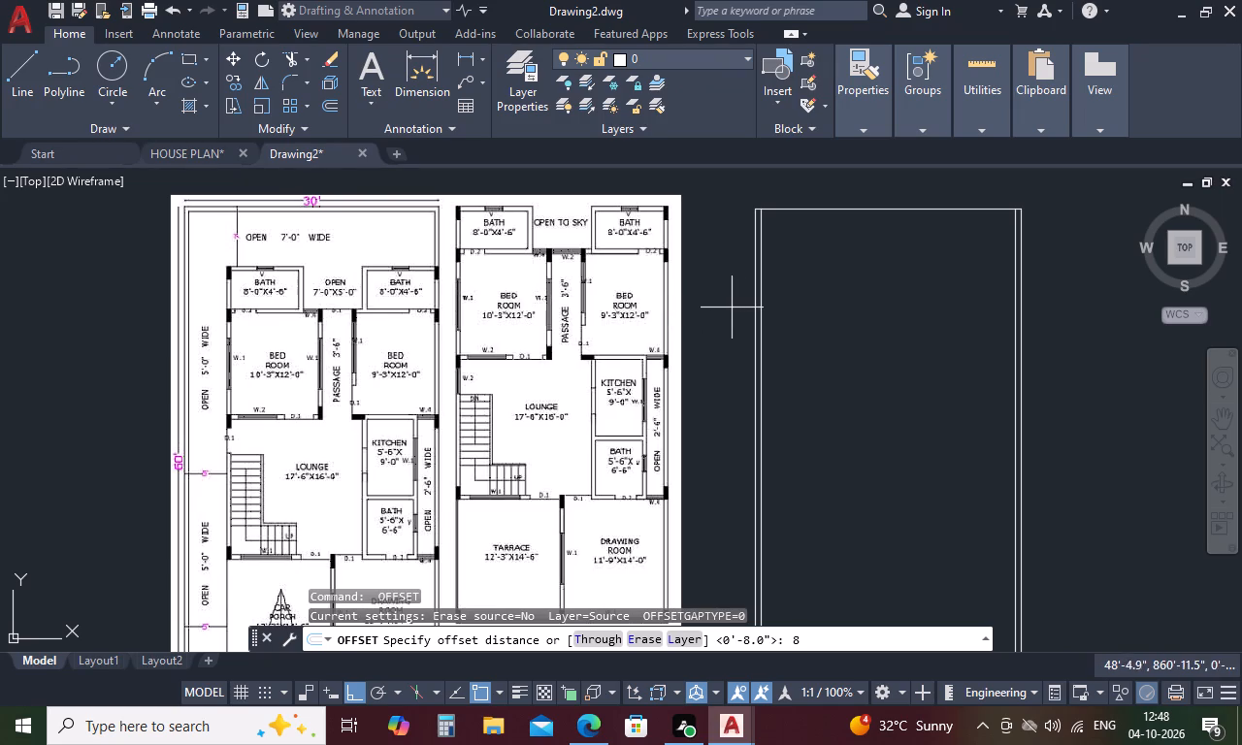
pyautogui.press('space')
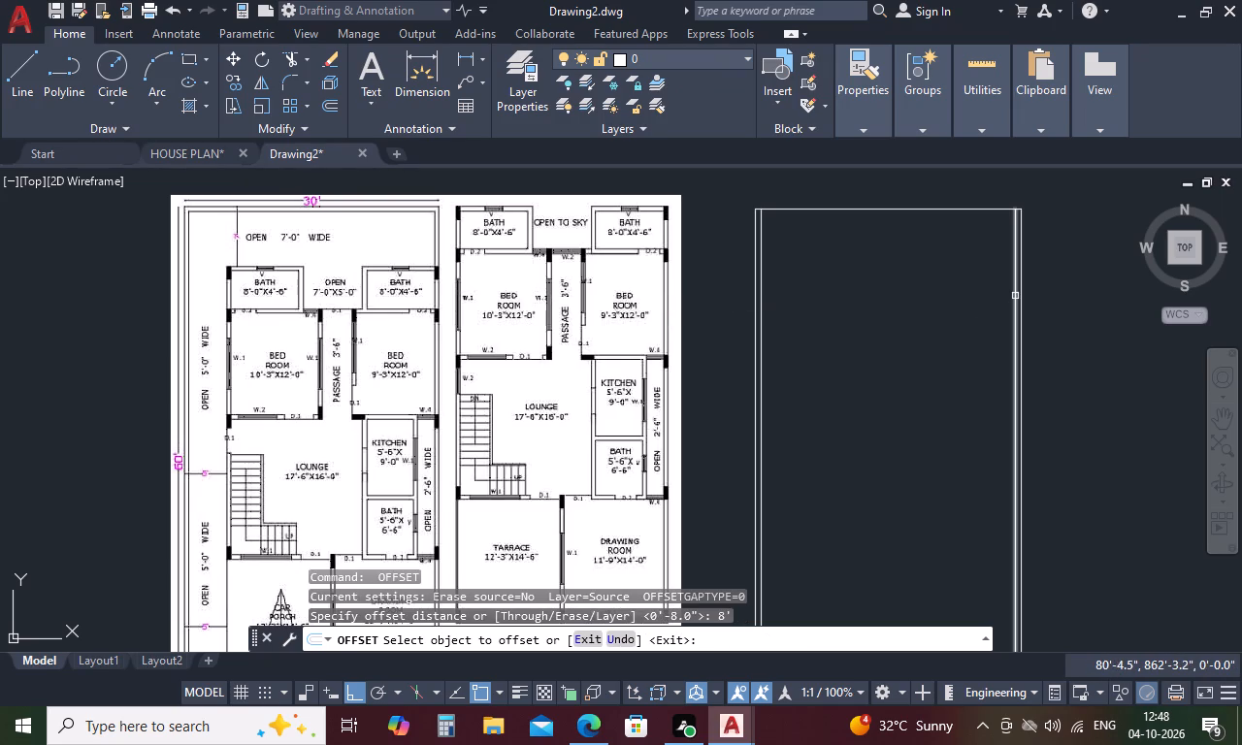
pyautogui.click(1015, 296)
pyautogui.click(862, 340)
pyautogui.press('space')
# Offset the new vertical bath line 8" to its left to give the partition its thickness.
pyautogui.press('space')
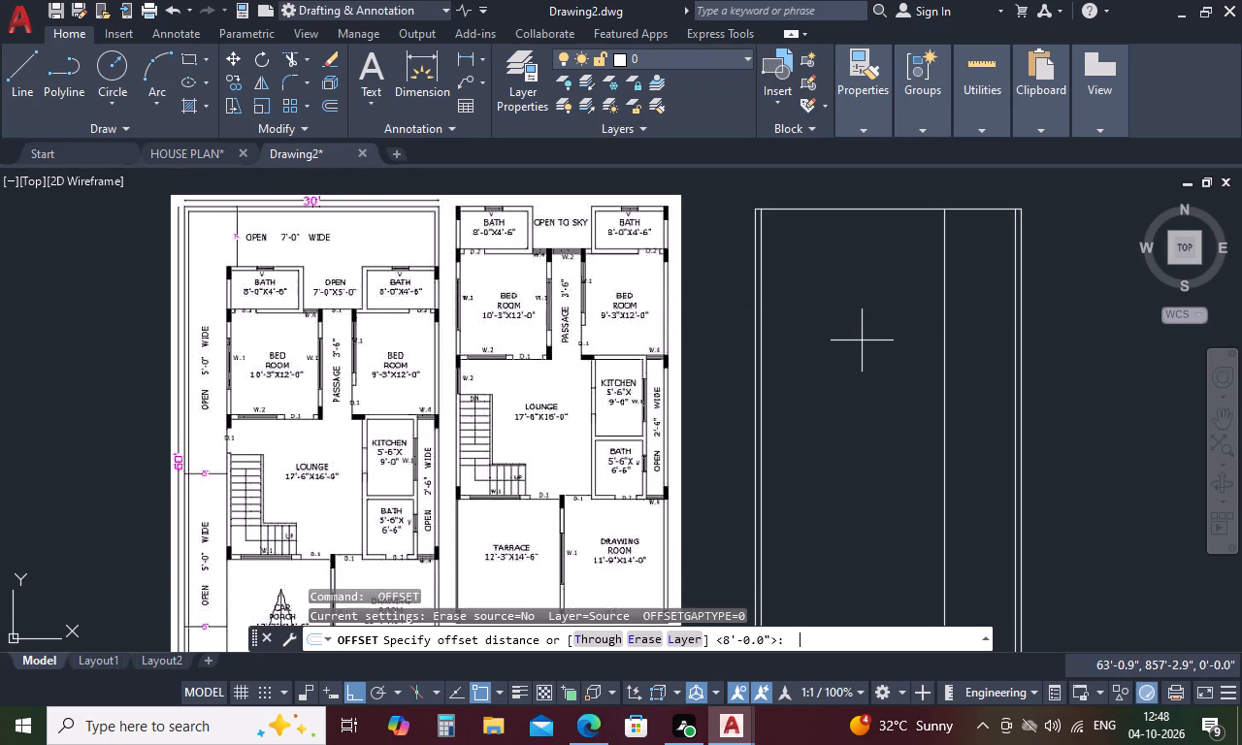
pyautogui.write('8')
pyautogui.press('space')
pyautogui.click(942, 321)
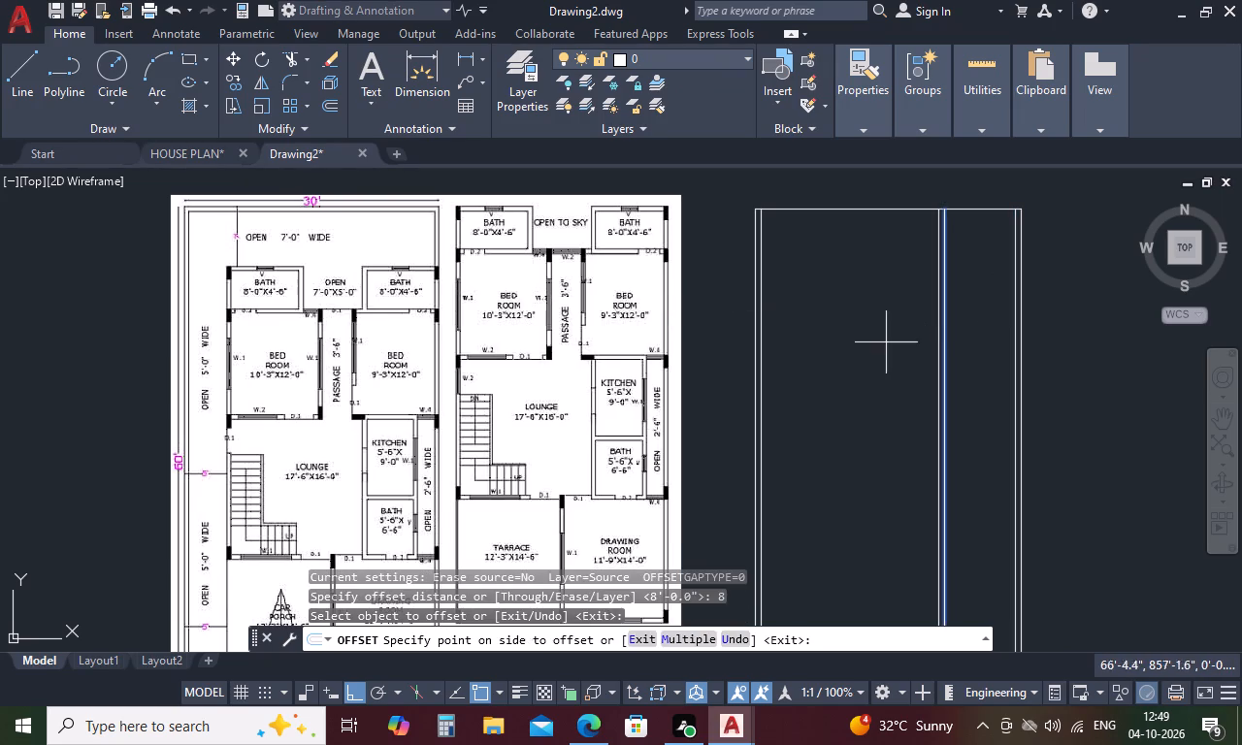
pyautogui.click(867, 347)
pyautogui.press('space')
# Offset the left line of the first partition 7' to the left for the open space between the baths.
pyautogui.press('space')
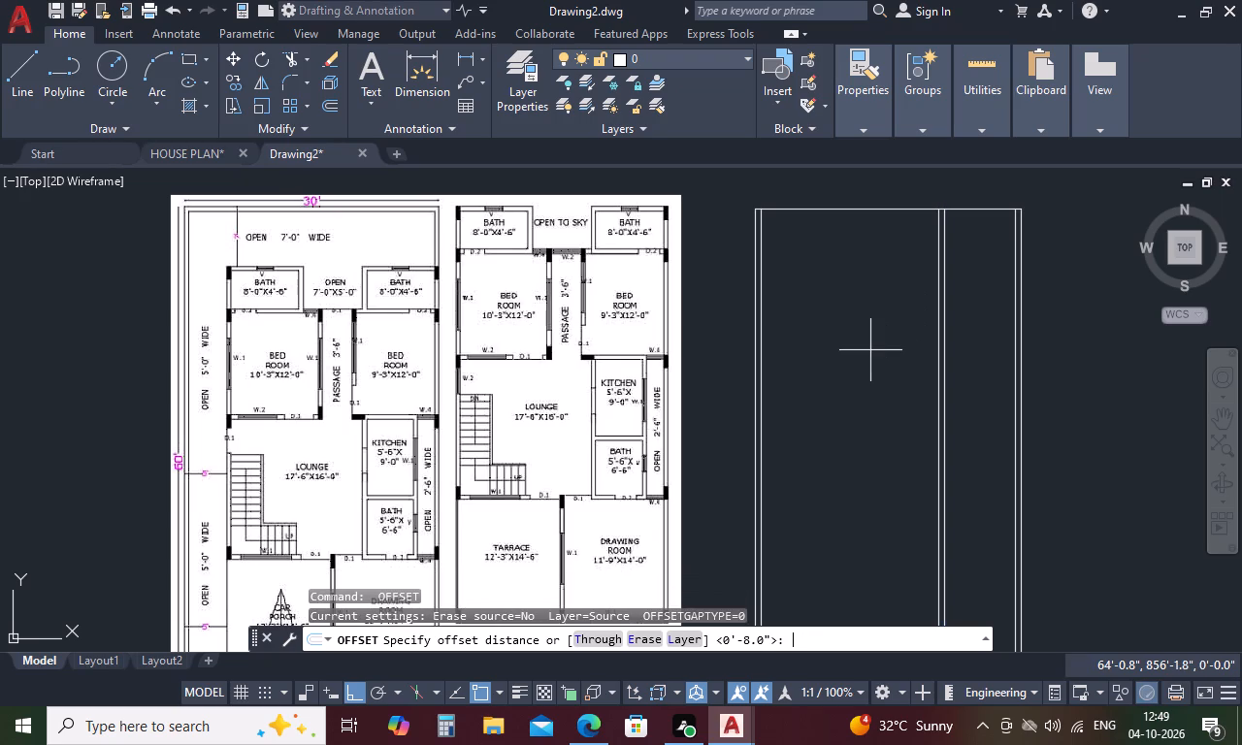
pyautogui.write("7'")
pyautogui.press('space')
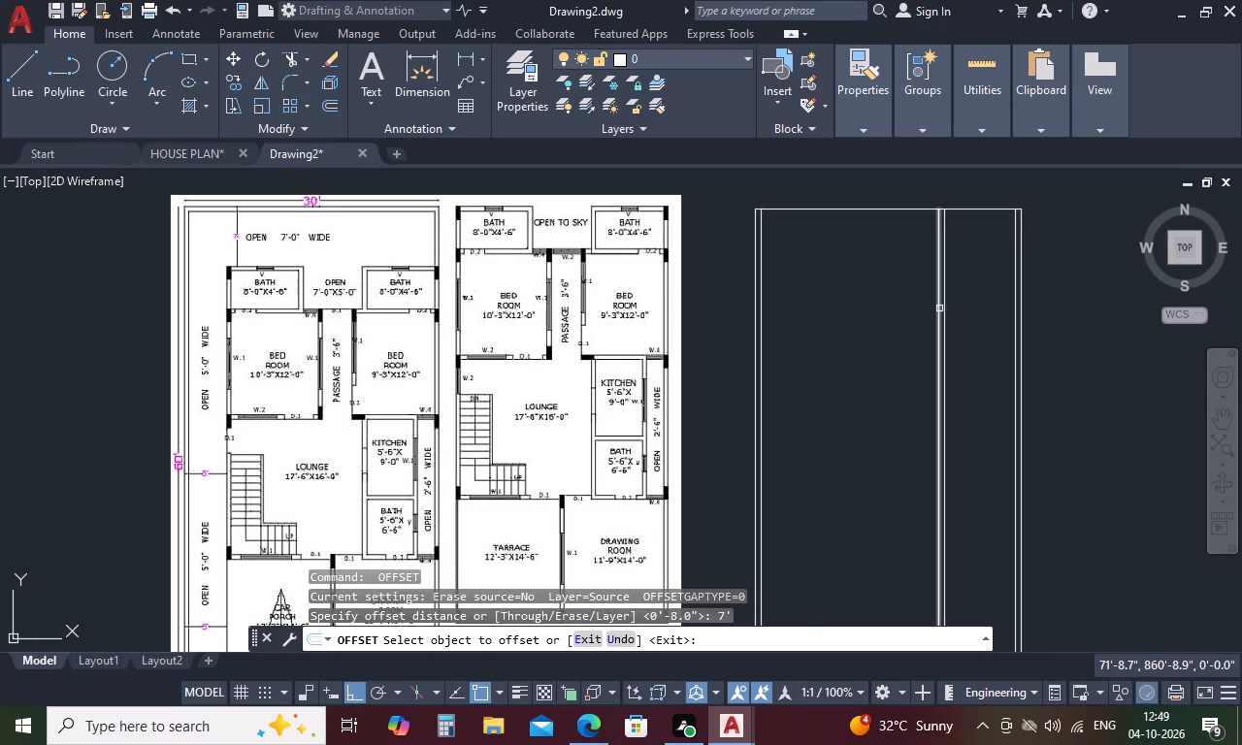
pyautogui.click(939, 308)
pyautogui.click(862, 329)
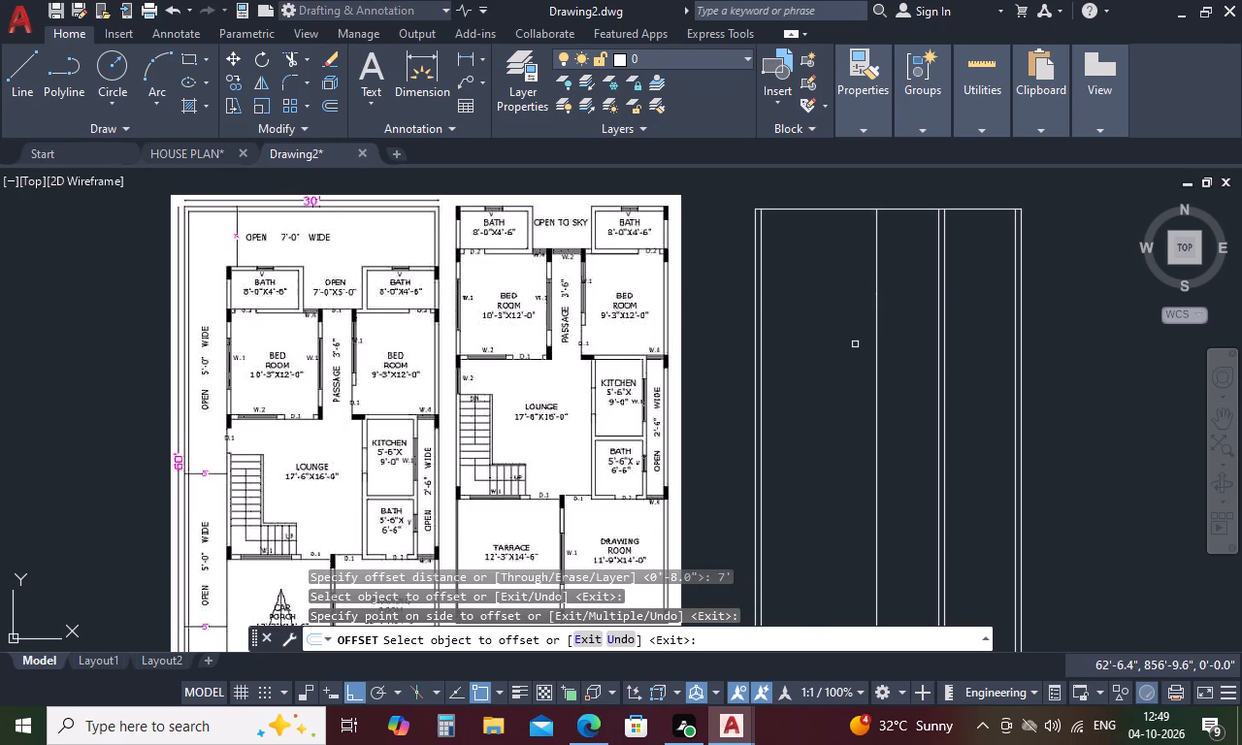
pyautogui.press('space')
# Offset the line bounding the 7' open space 8" to its left to form the second partition.
pyautogui.press('space')
pyautogui.write('8')
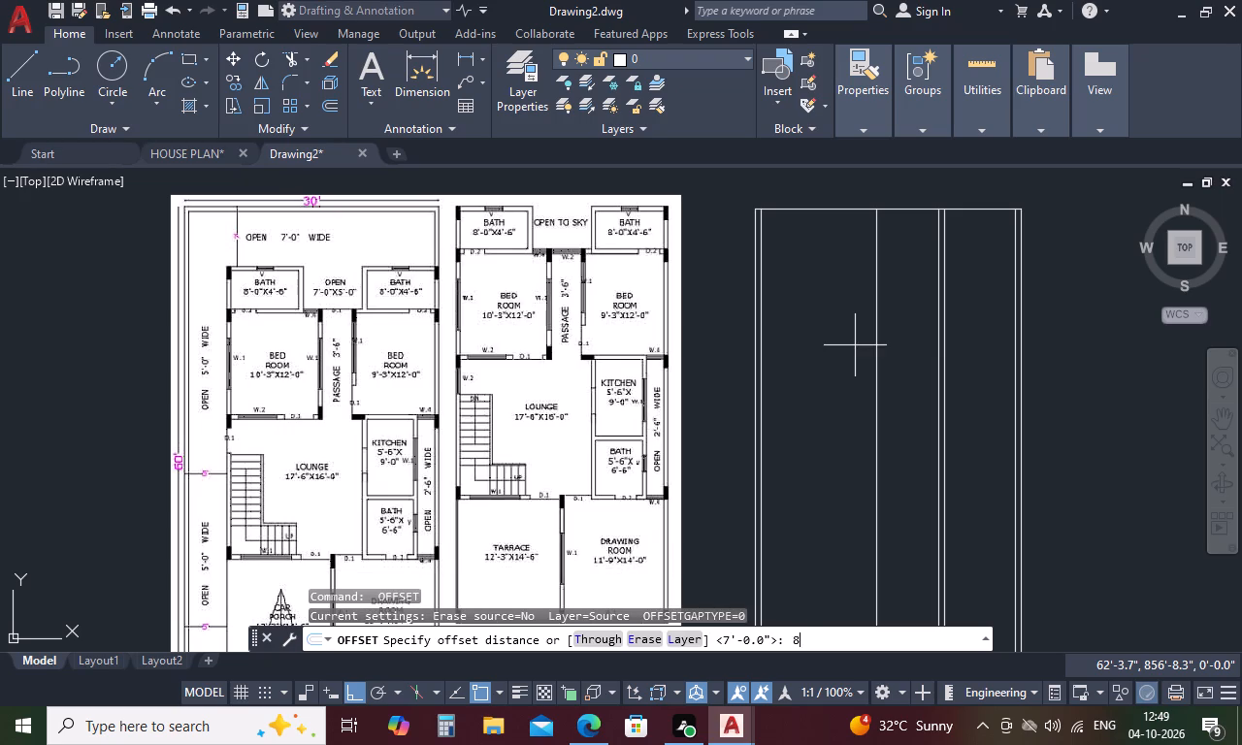
pyautogui.press('space')
pyautogui.click(878, 338)
pyautogui.click(832, 359)
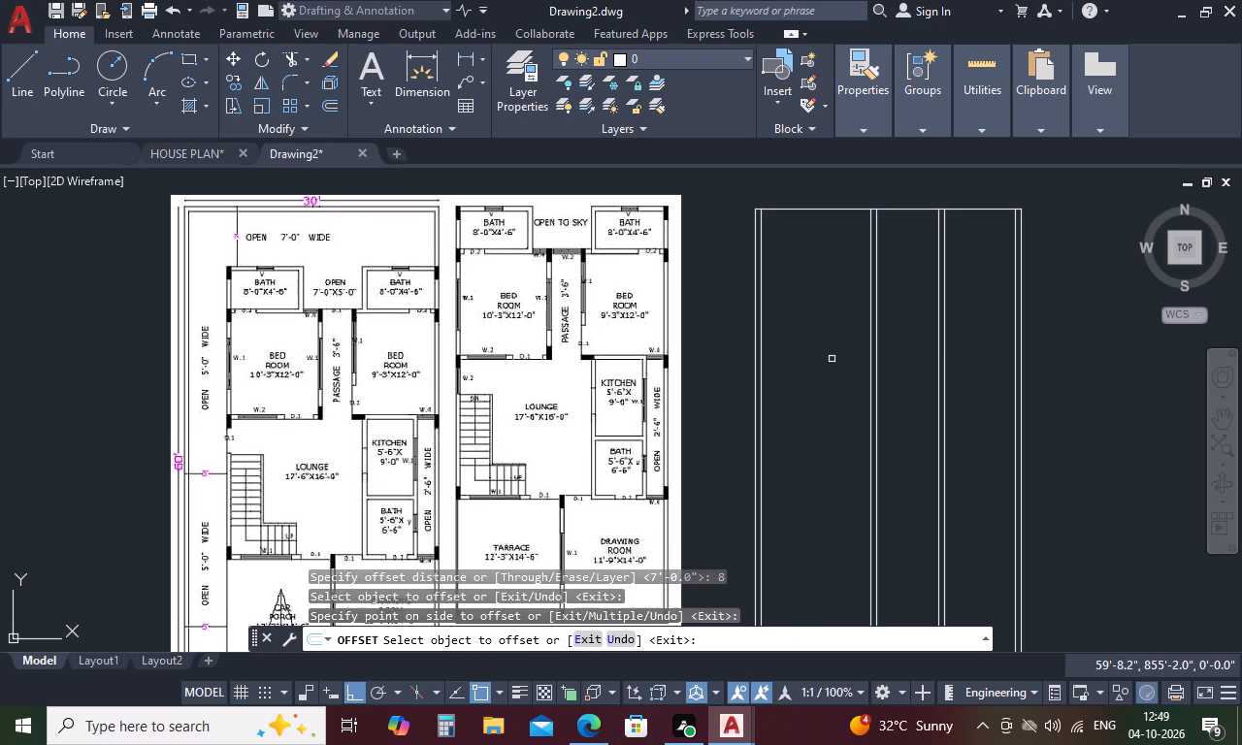
pyautogui.press('space')
# Offset the left line of the second partition 8' to the left to set the other bath's width.
pyautogui.press('space')
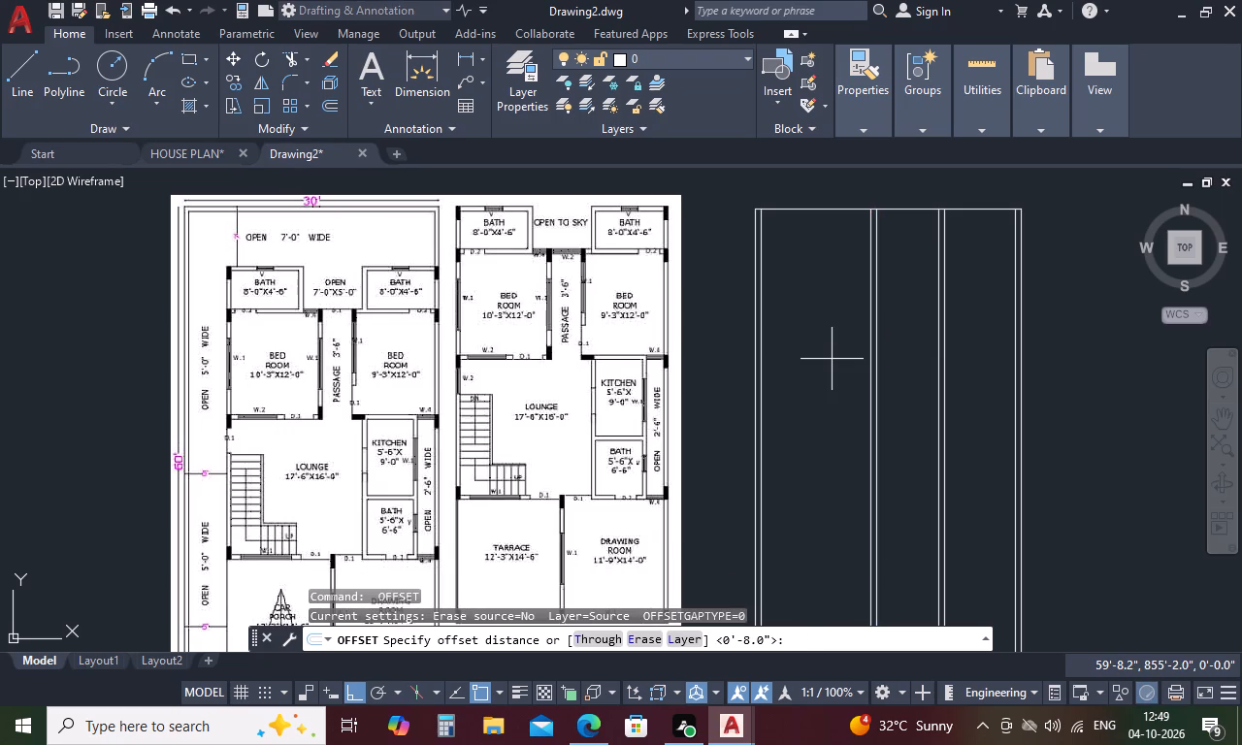
pyautogui.write("8'")
pyautogui.press('space')
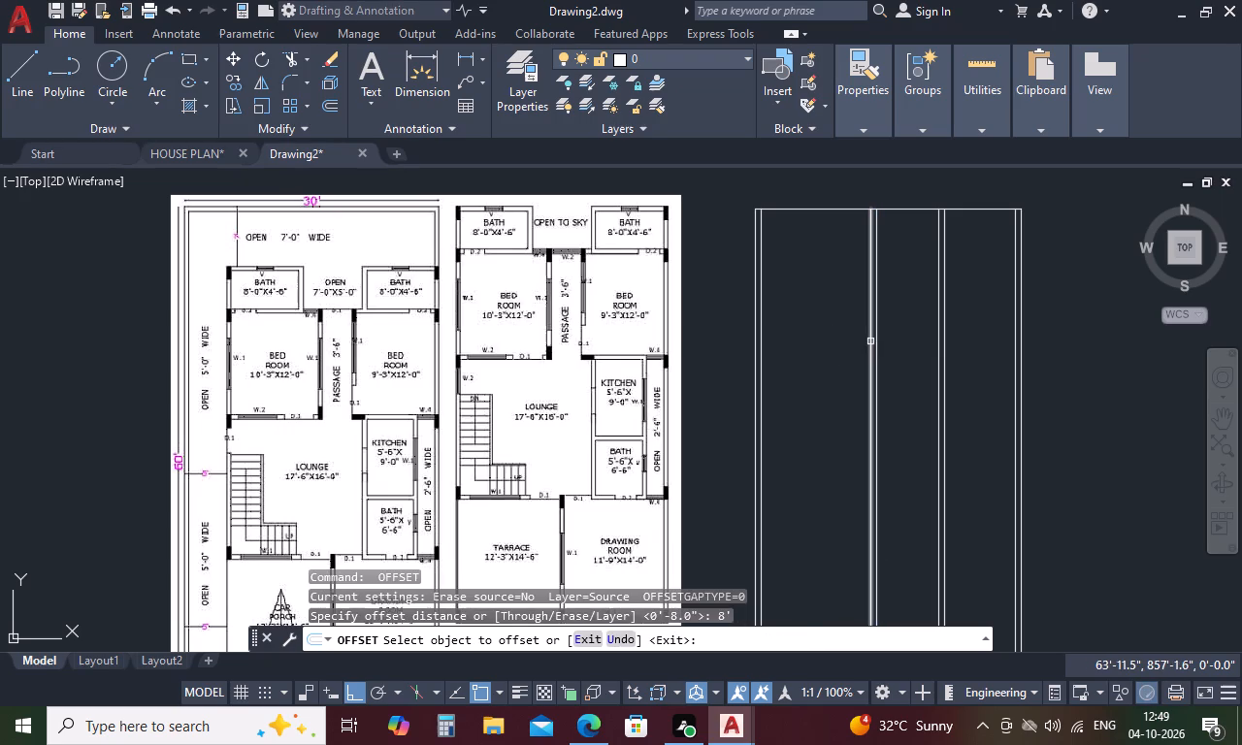
pyautogui.moveTo(870, 341); pyautogui.dragTo(832, 358)
pyautogui.click(781, 375)
pyautogui.press('space')
# Offset the left boundary line of the second bath 8" to its left to form the third partition.
pyautogui.press('space')
pyautogui.write('8')
pyautogui.press('space')
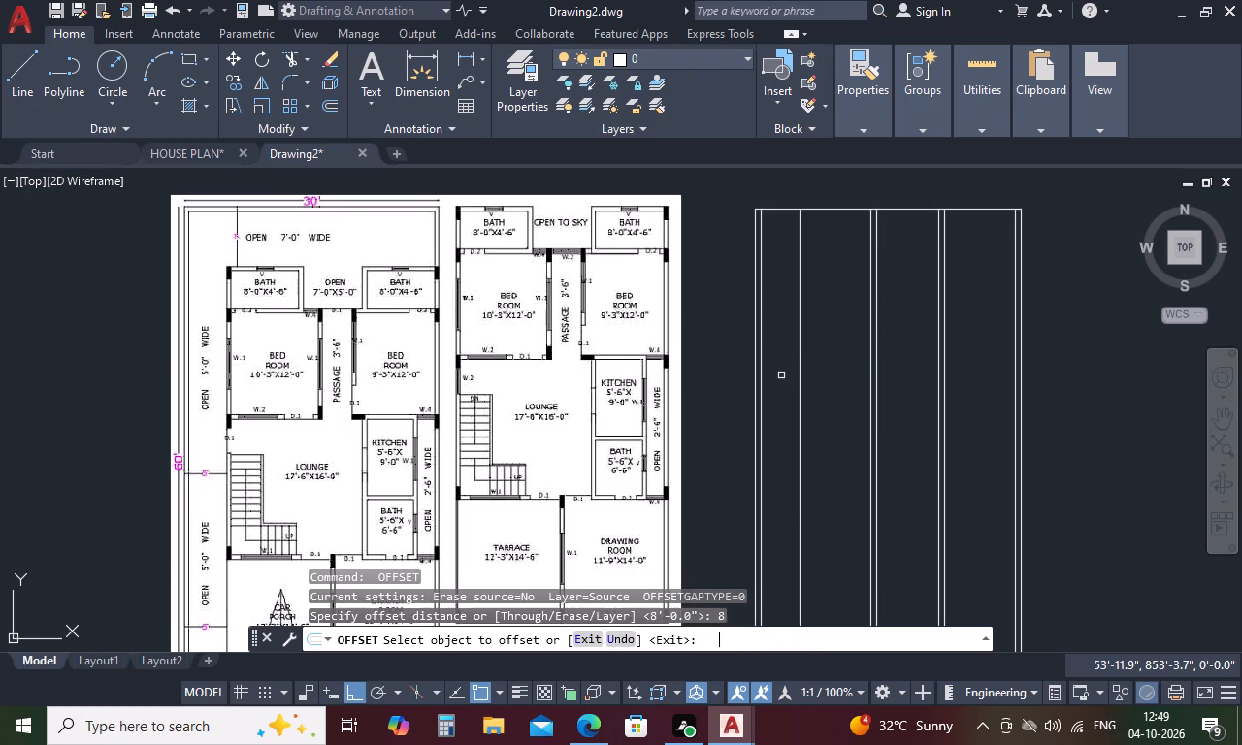
pyautogui.click(799, 364)
pyautogui.click(753, 400)
pyautogui.press('Escape')
# Measure the distance along the top edge from the plot's outer left corner to the leftmost partition.
pyautogui.write('DI')
pyautogui.press('space')
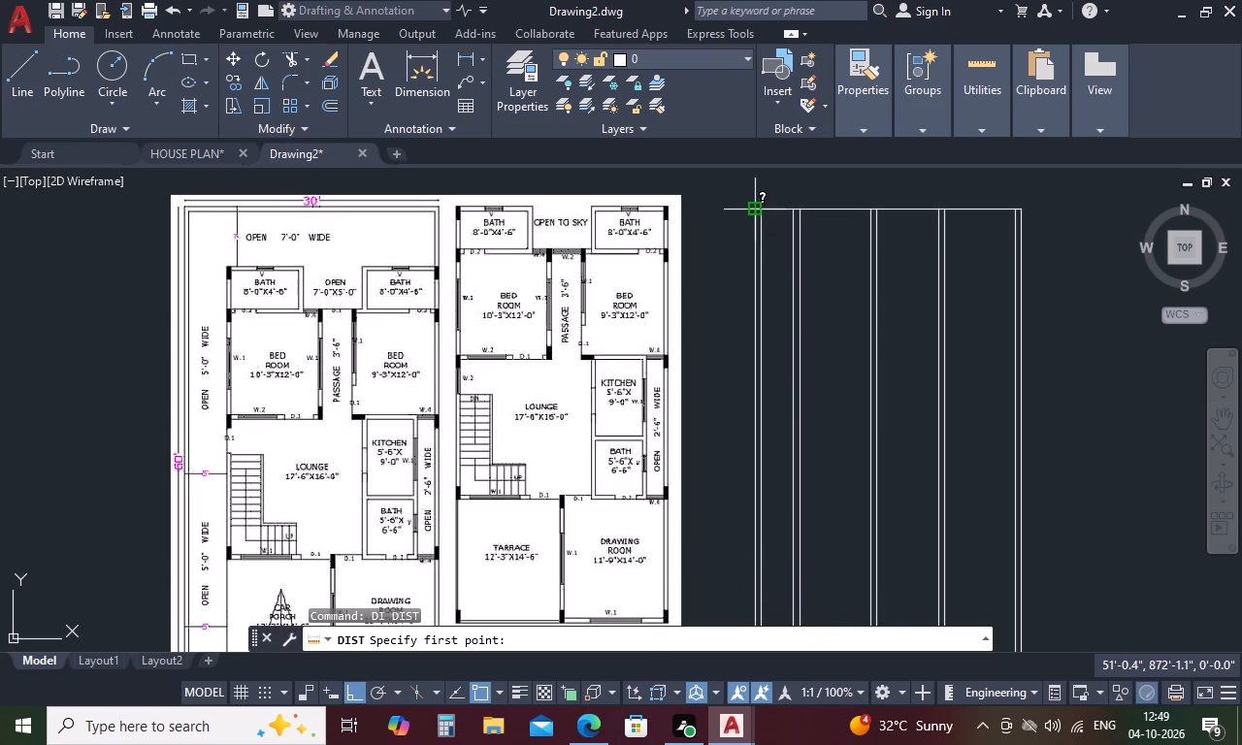
pyautogui.click(757, 212)
pyautogui.click(792, 208)
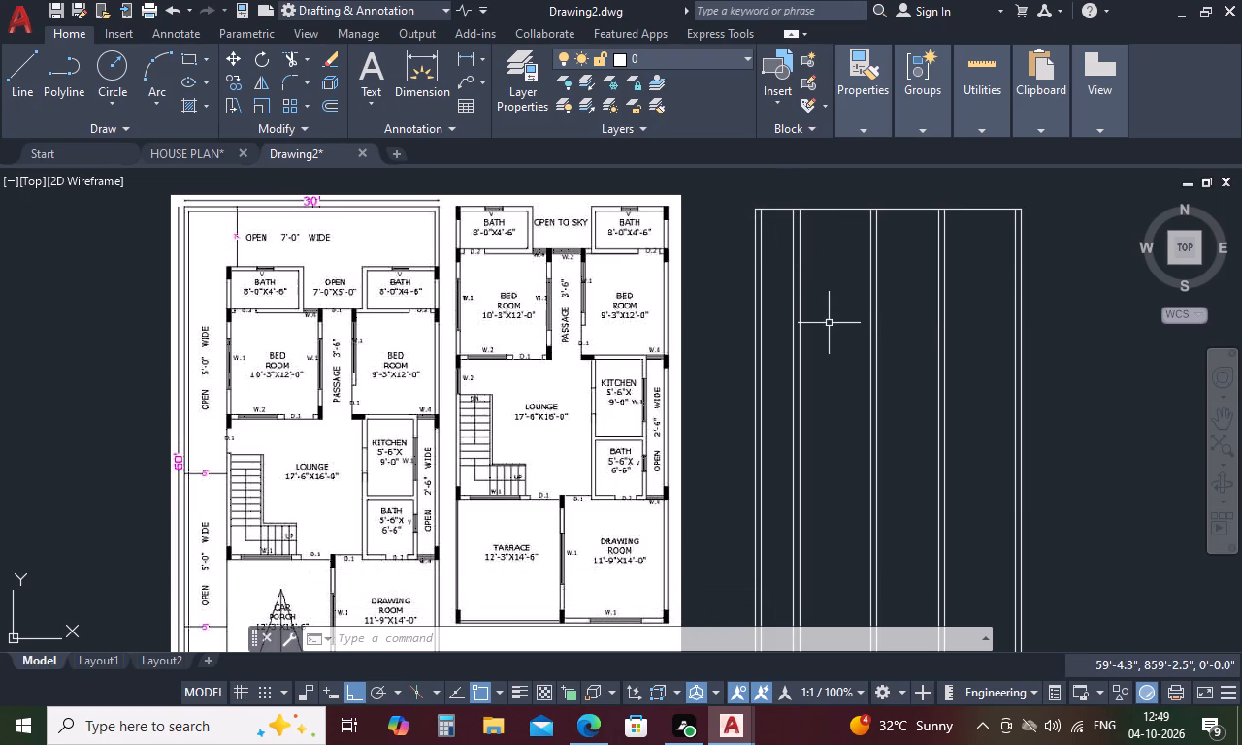
# Measure the thickness of the leftmost partition at the plan's top edge.
pyautogui.press('d')
pyautogui.write('I')
pyautogui.press('space')
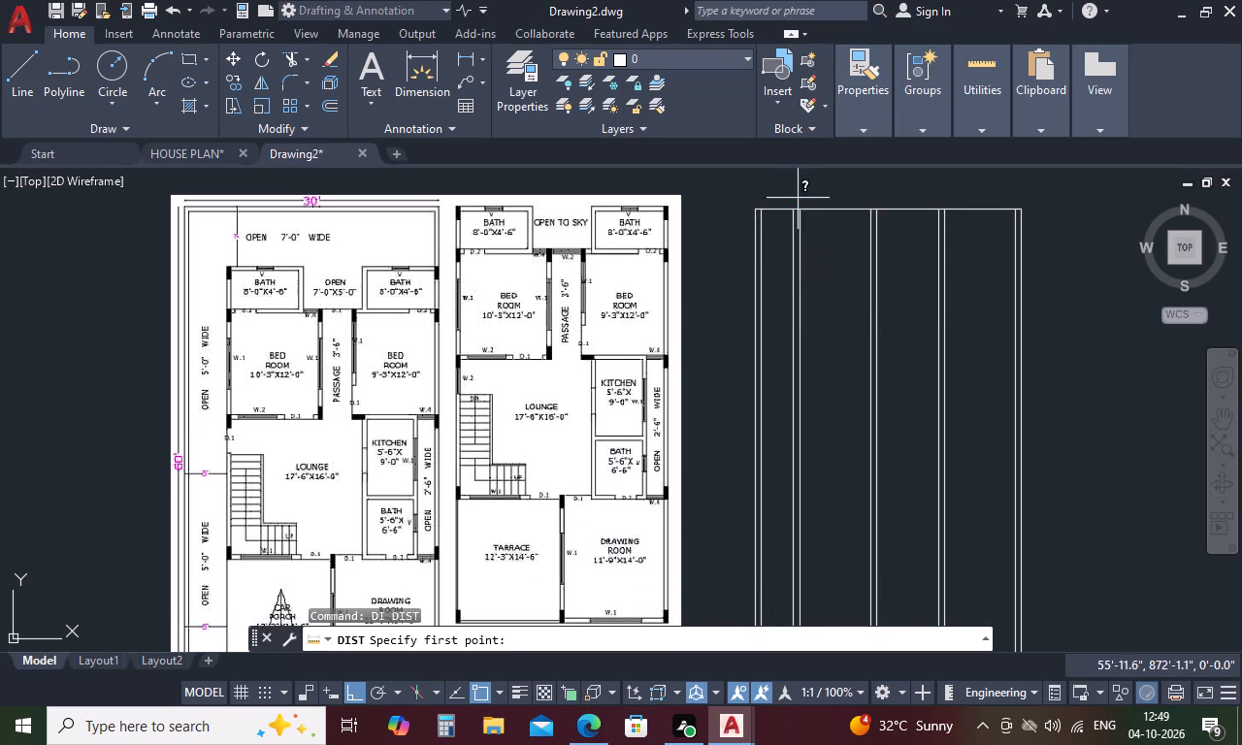
pyautogui.scroll(3, 796, 193)
pyautogui.click(787, 252)
pyautogui.click(816, 255)
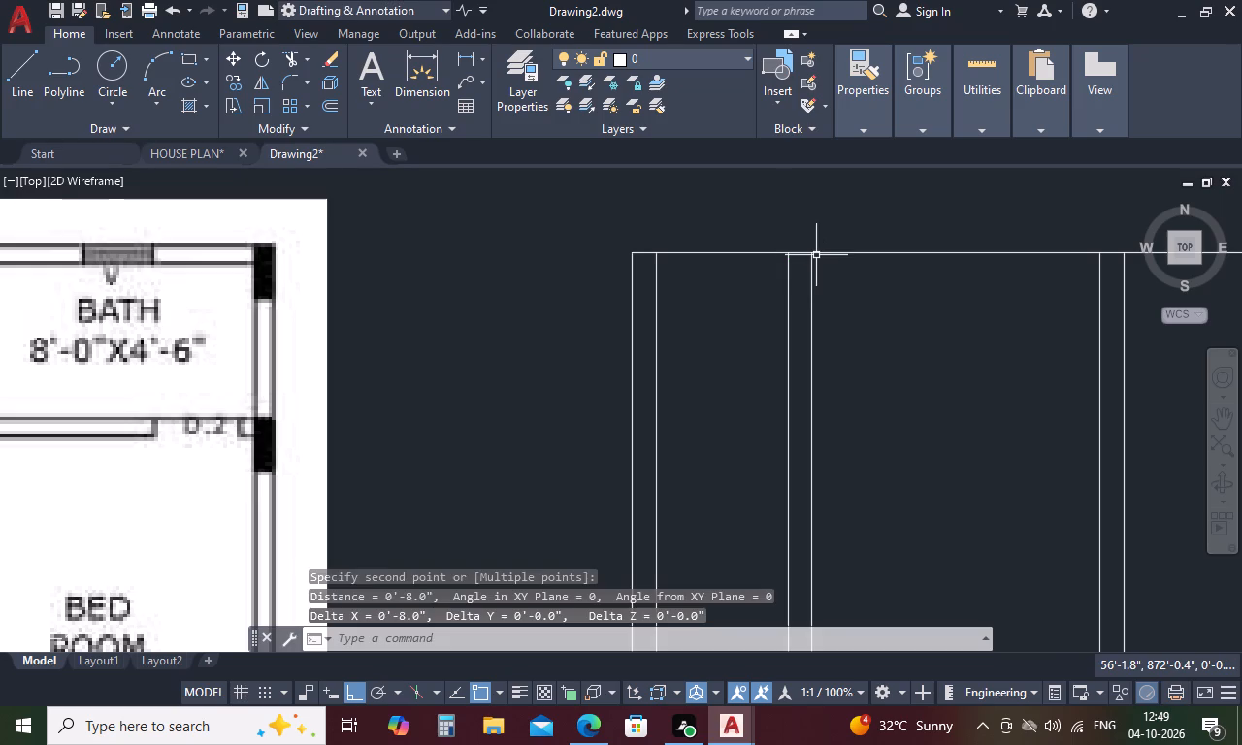
pyautogui.press('space')
pyautogui.press('space')
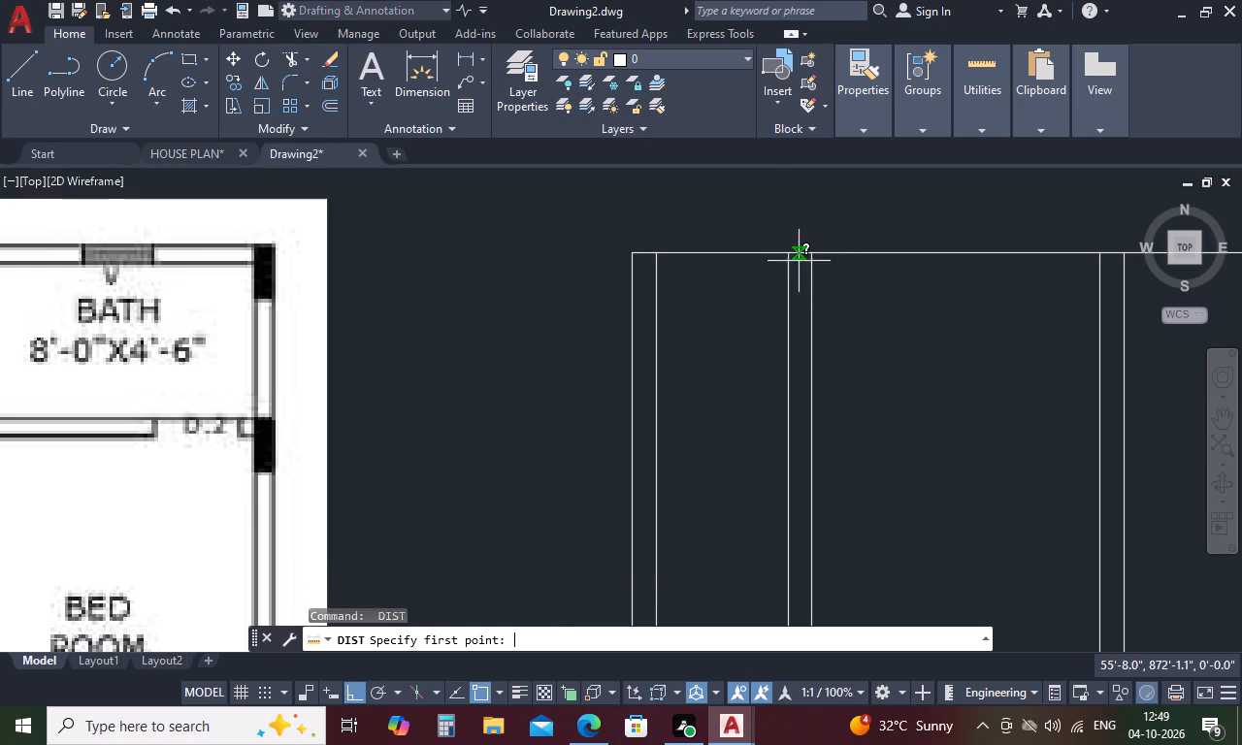
pyautogui.click(811, 250)
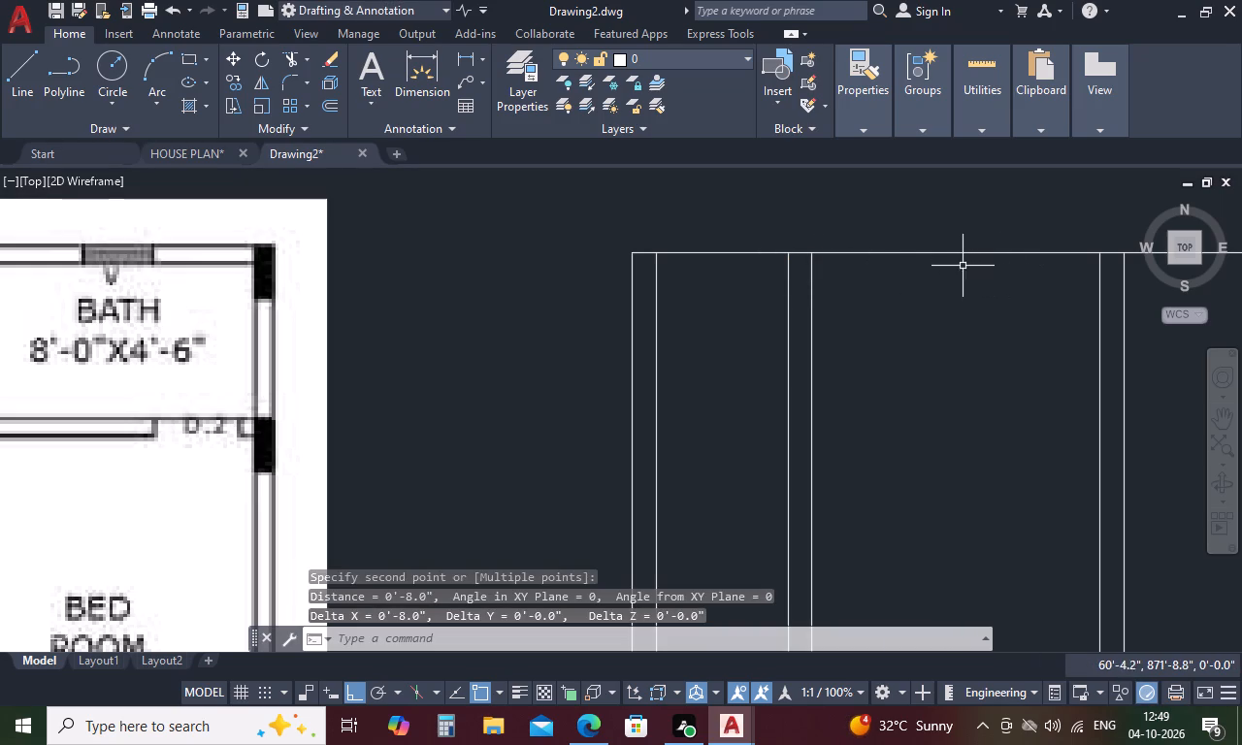
# Measure the clear width between the leftmost and middle partitions along the top edge.
pyautogui.press('space')
pyautogui.click(816, 250)
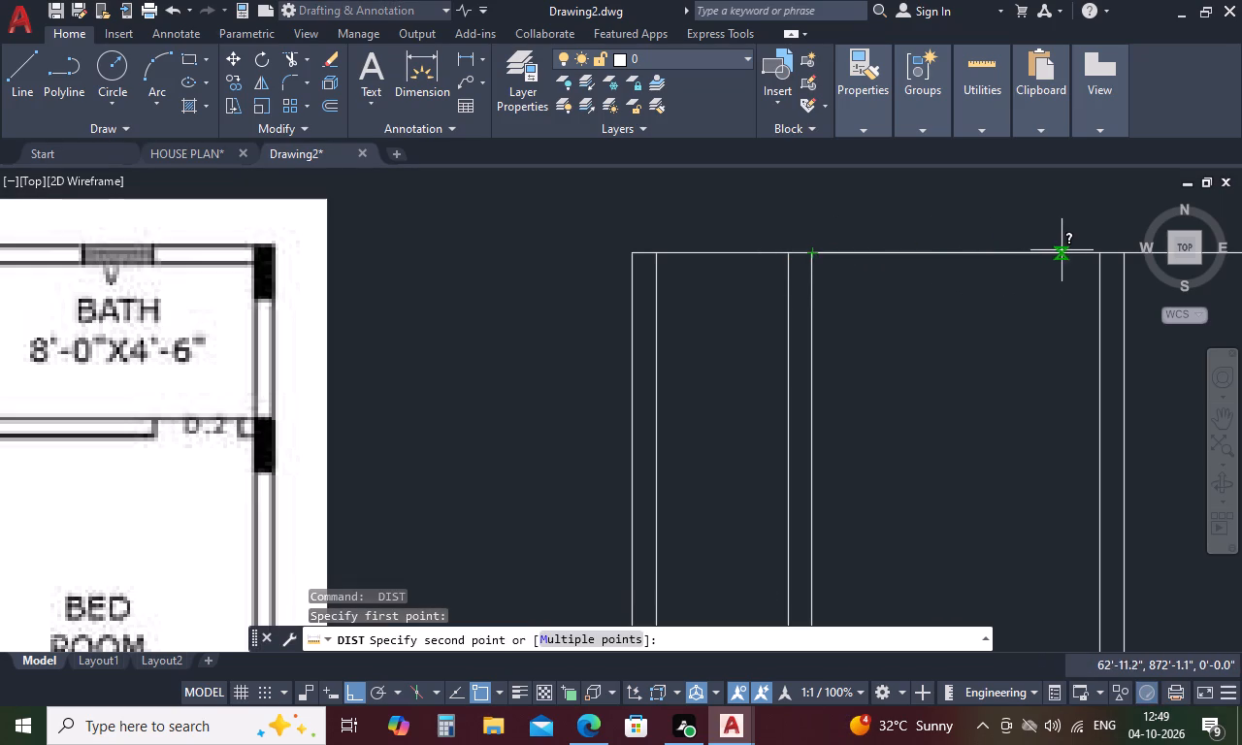
pyautogui.click(1099, 250)
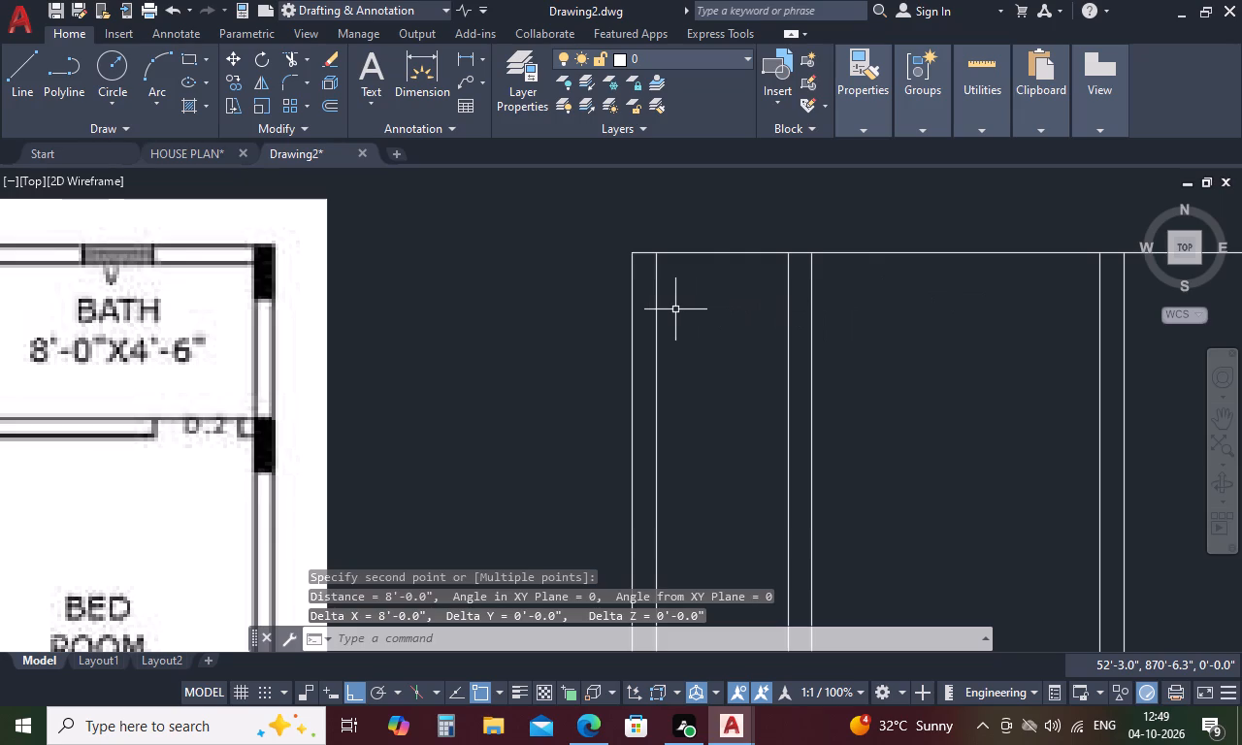
# Measure the thickness of the middle partition at the plan's top edge.
pyautogui.scroll(-2, 675, 309)
pyautogui.press('space')
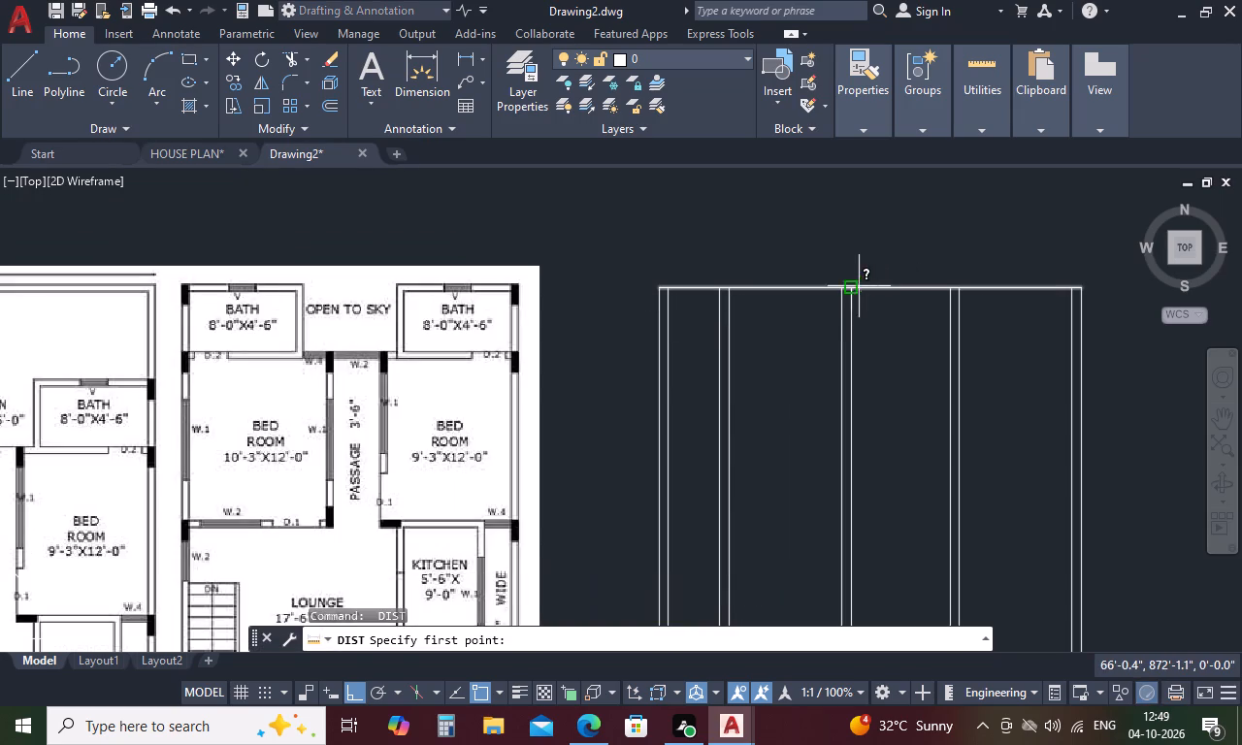
pyautogui.scroll(3, 846, 285)
pyautogui.click(822, 300)
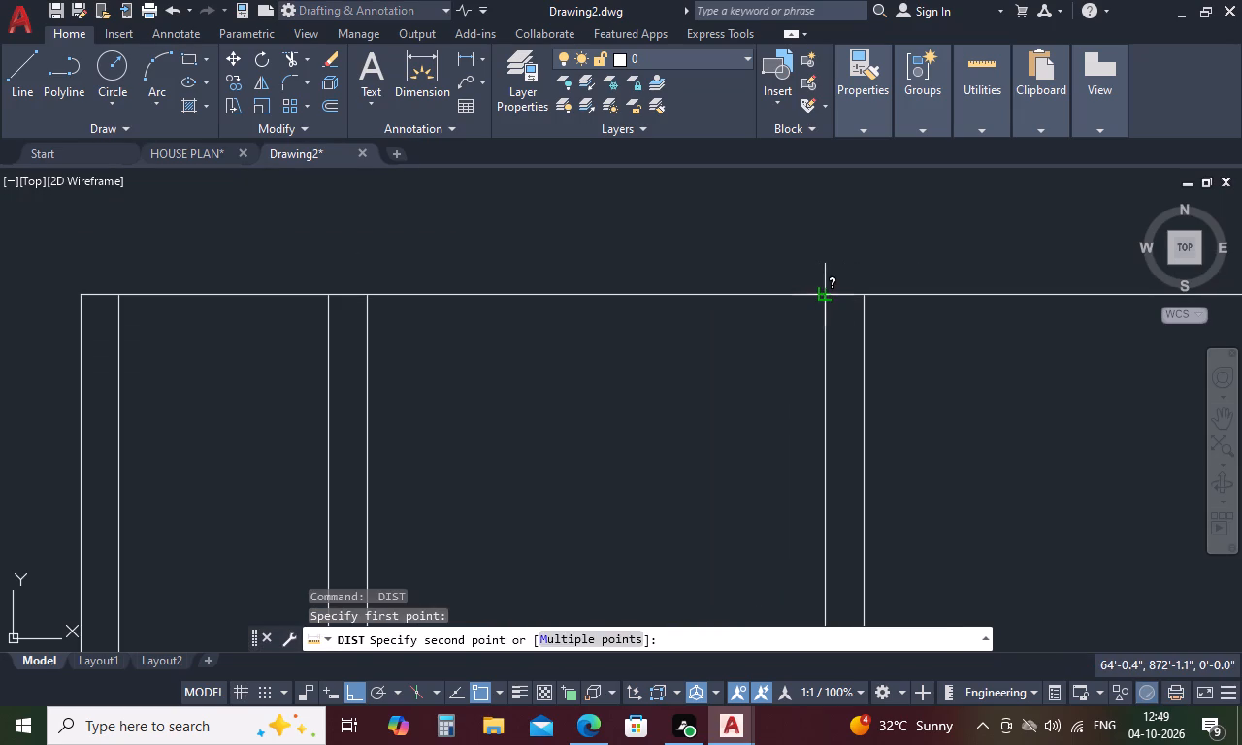
pyautogui.click(864, 298)
pyautogui.scroll(-2, 770, 302)
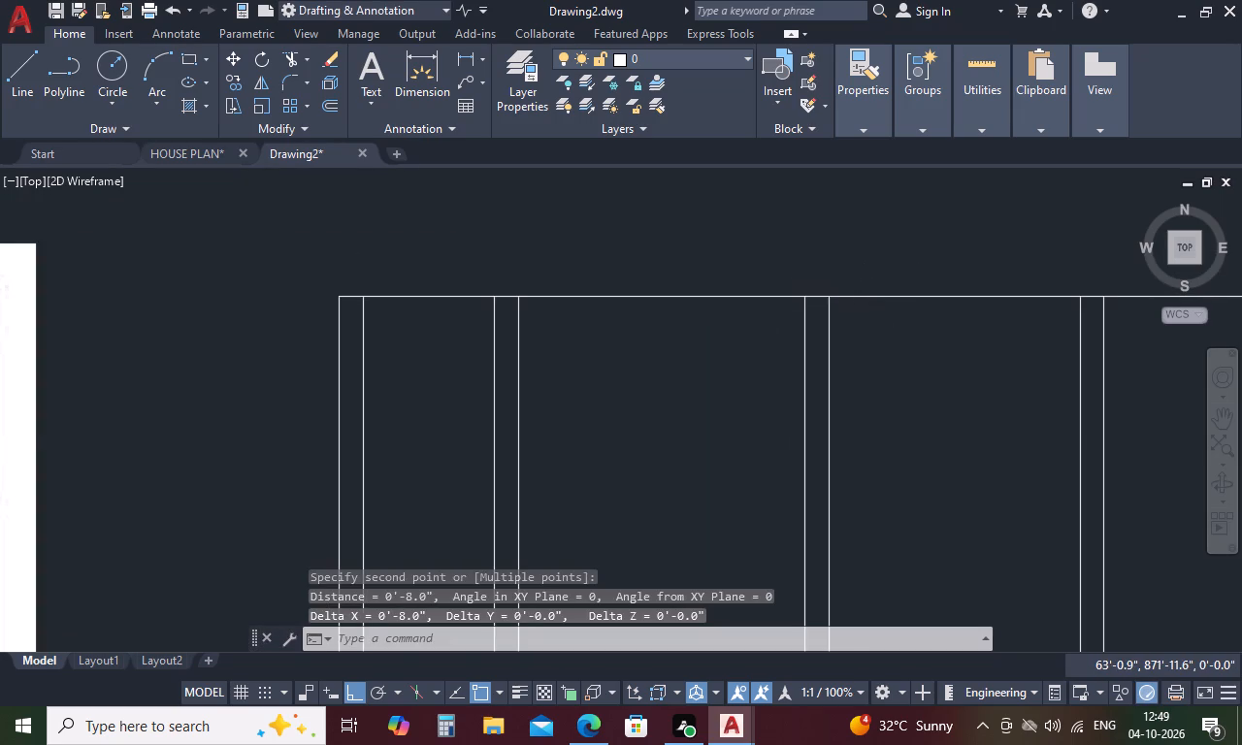
# Measure the clear width between the middle and rightmost partitions along the plan's top edge.
pyautogui.press('space')
pyautogui.click(809, 297)
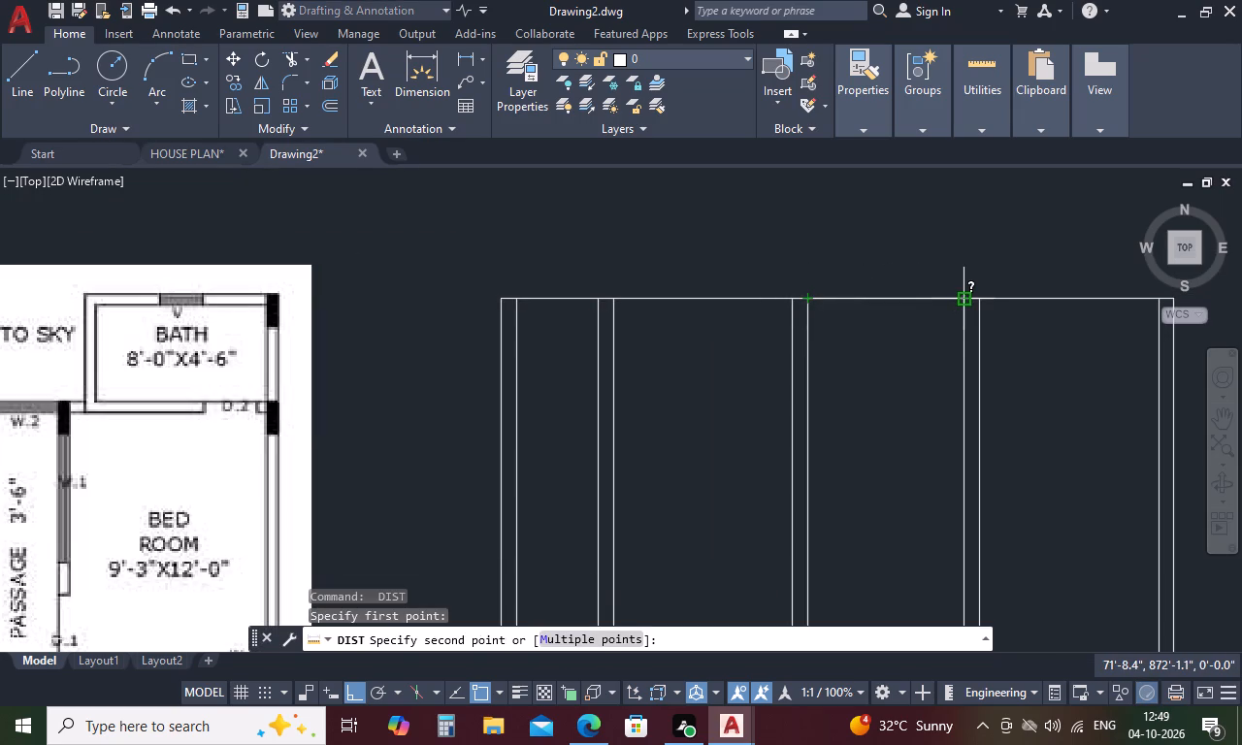
pyautogui.click(970, 298)
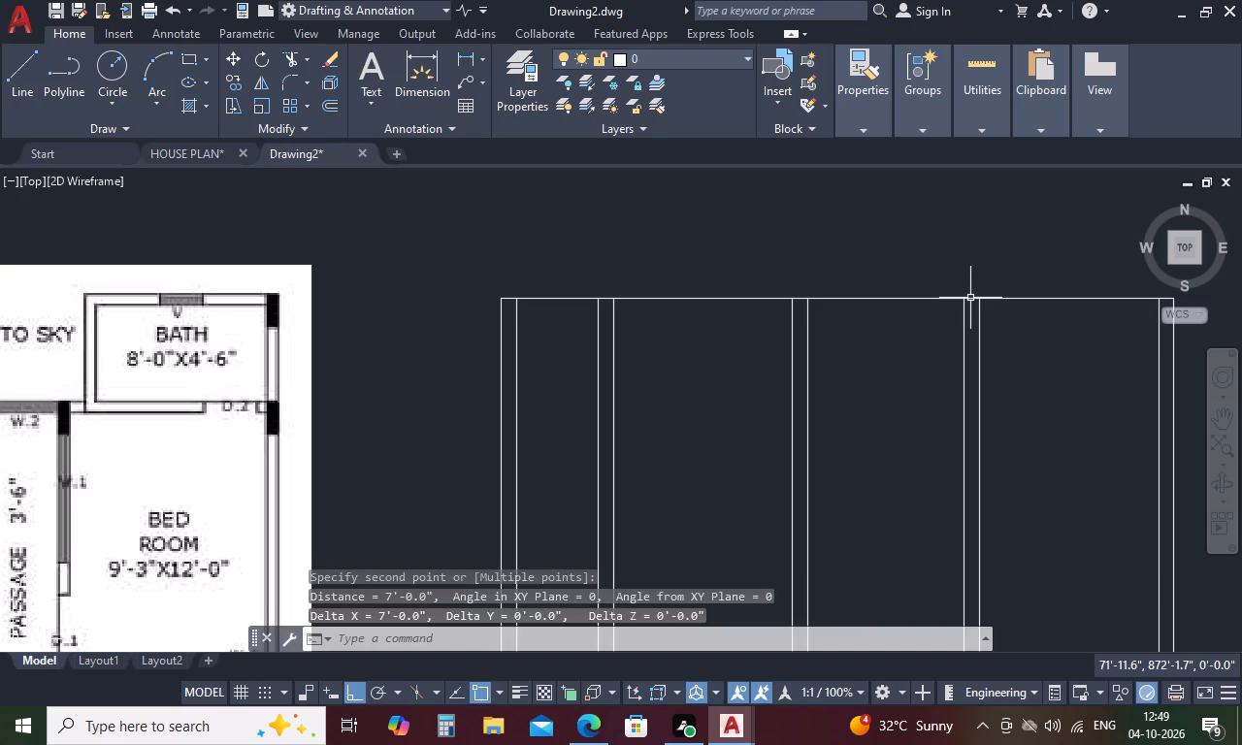
pyautogui.press('space')
pyautogui.press('space')
pyautogui.click(958, 300)
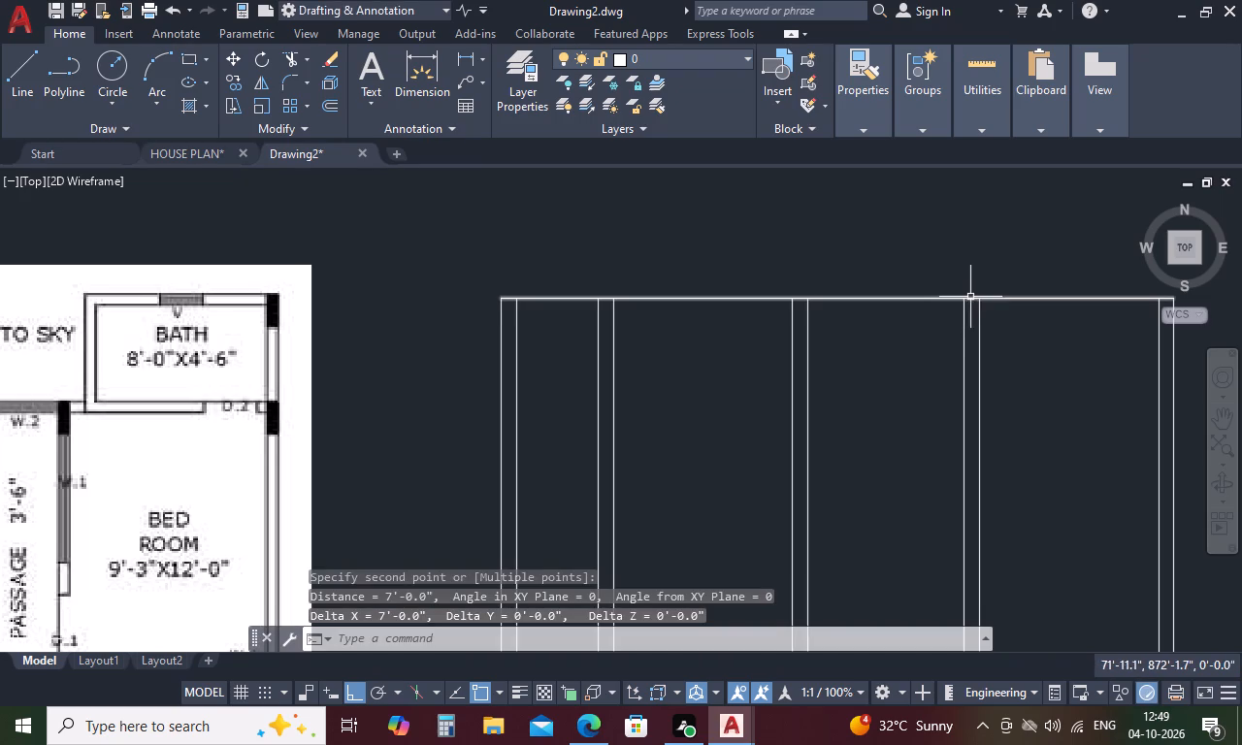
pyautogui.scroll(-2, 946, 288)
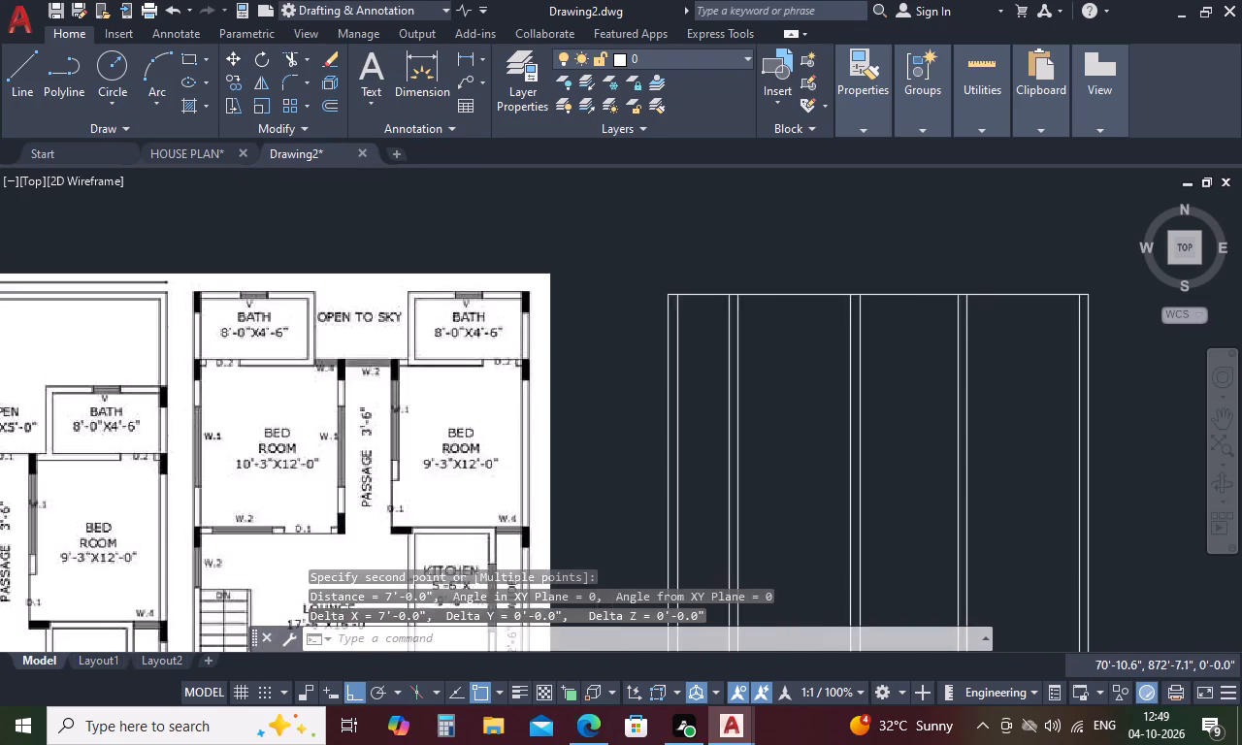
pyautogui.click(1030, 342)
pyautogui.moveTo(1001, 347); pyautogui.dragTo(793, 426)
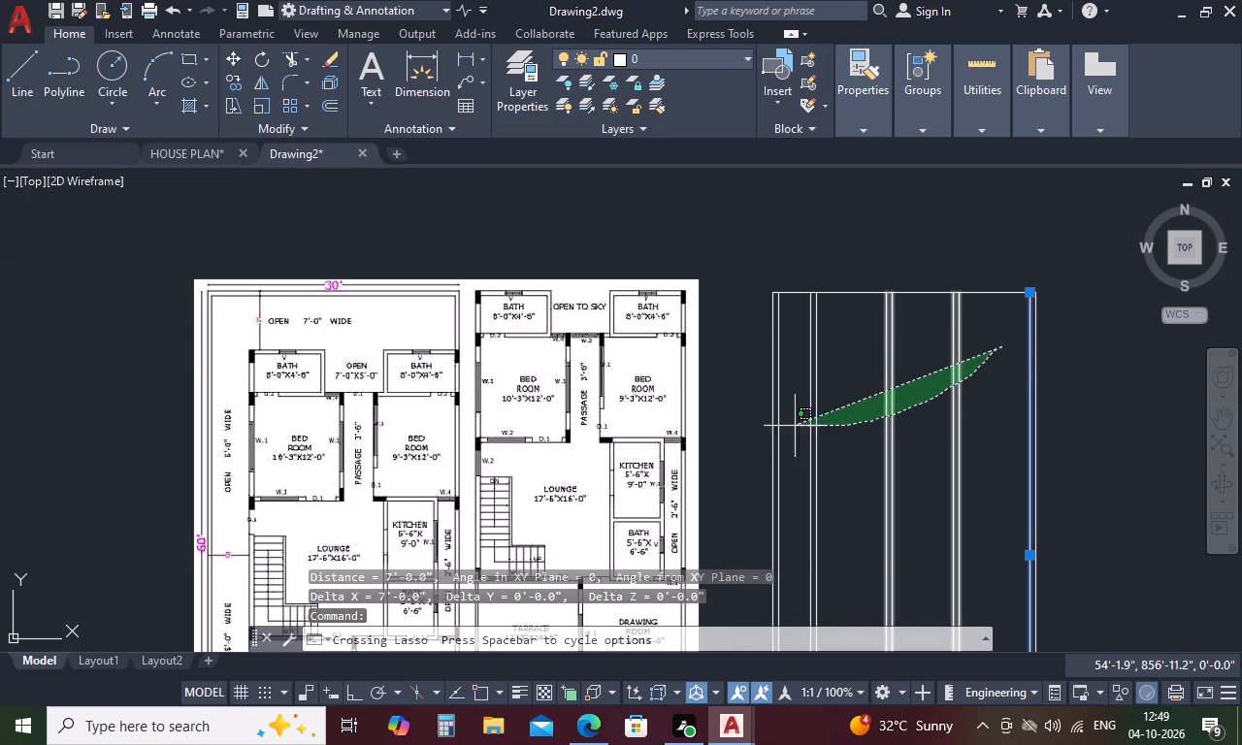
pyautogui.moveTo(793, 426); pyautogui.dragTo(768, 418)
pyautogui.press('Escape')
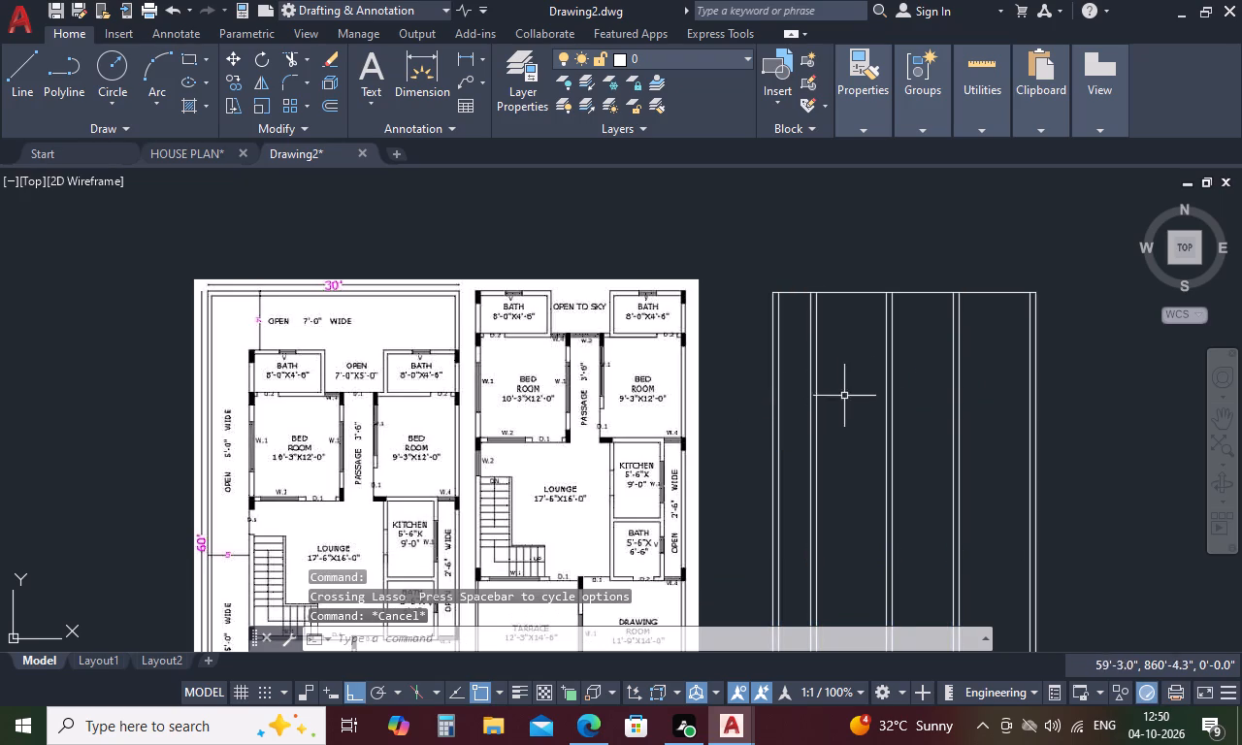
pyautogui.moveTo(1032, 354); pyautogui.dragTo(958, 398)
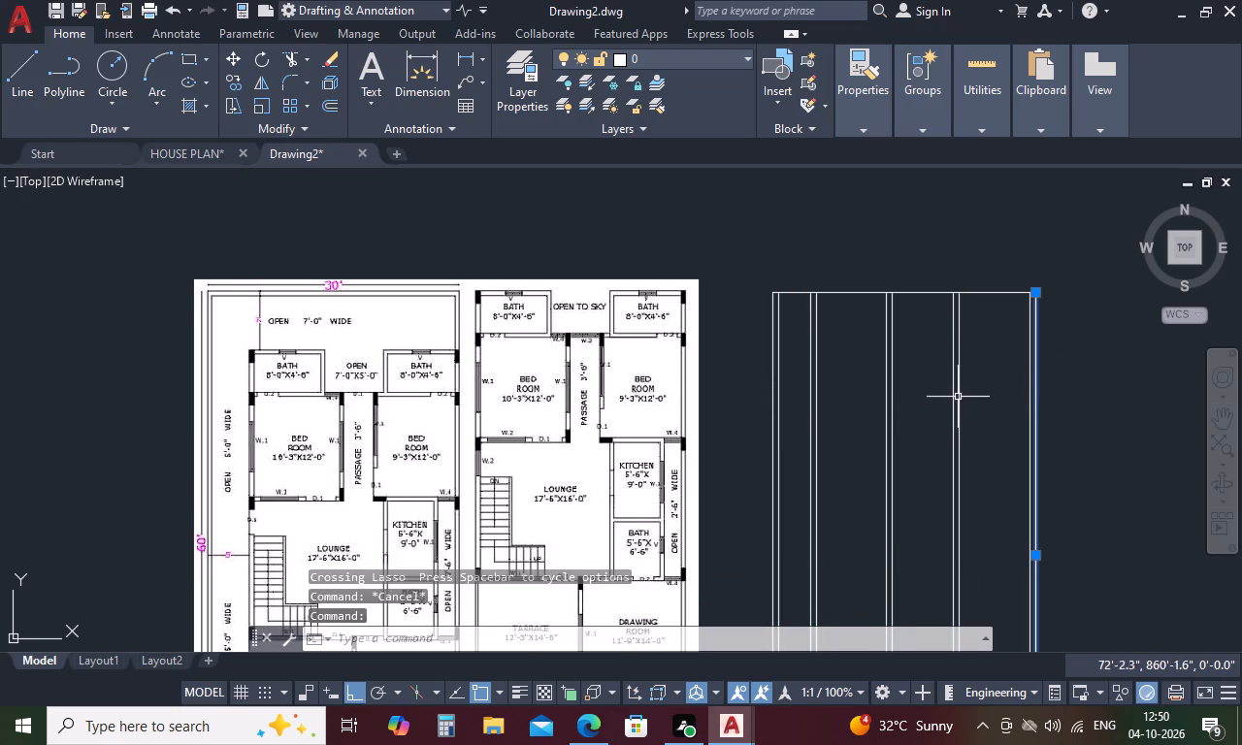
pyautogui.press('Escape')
# Erase all eight vertical wall and partition lines inside the plot outline, keeping the outline itself.
pyautogui.scroll(2, 1030, 356)
pyautogui.moveTo(1030, 355); pyautogui.dragTo(984, 405)
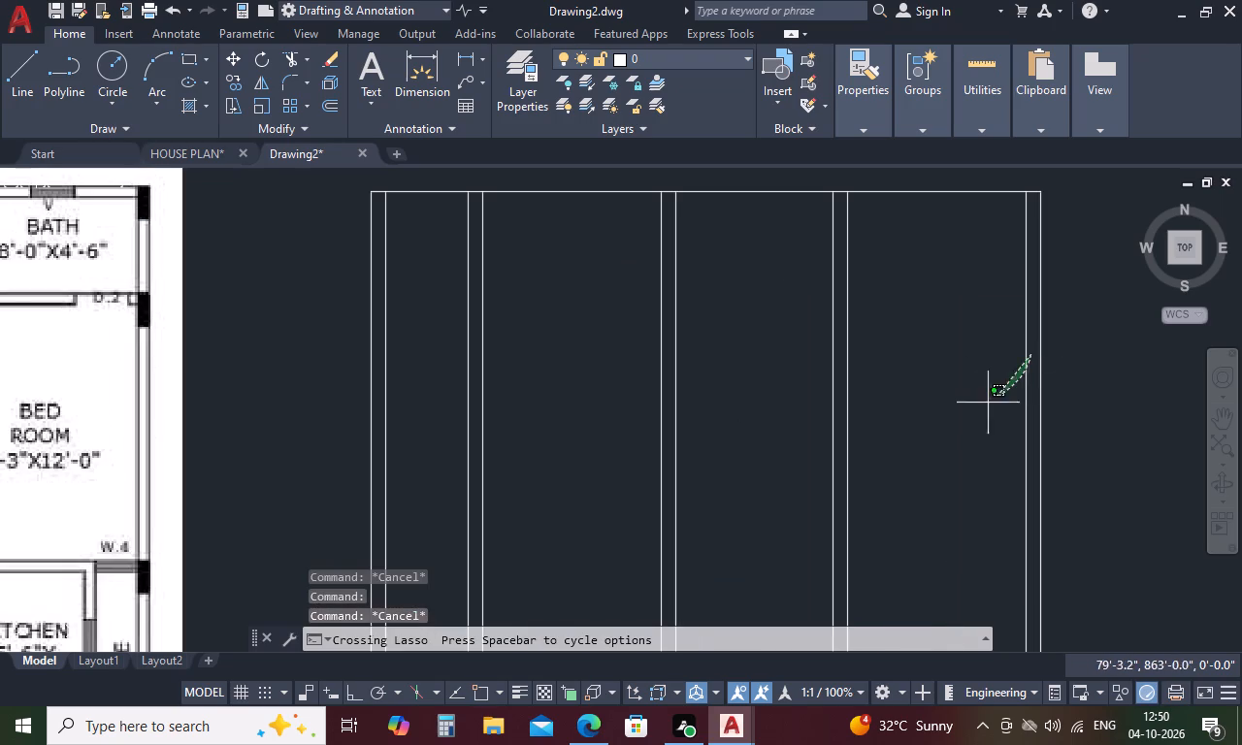
pyautogui.moveTo(984, 405); pyautogui.dragTo(378, 393)
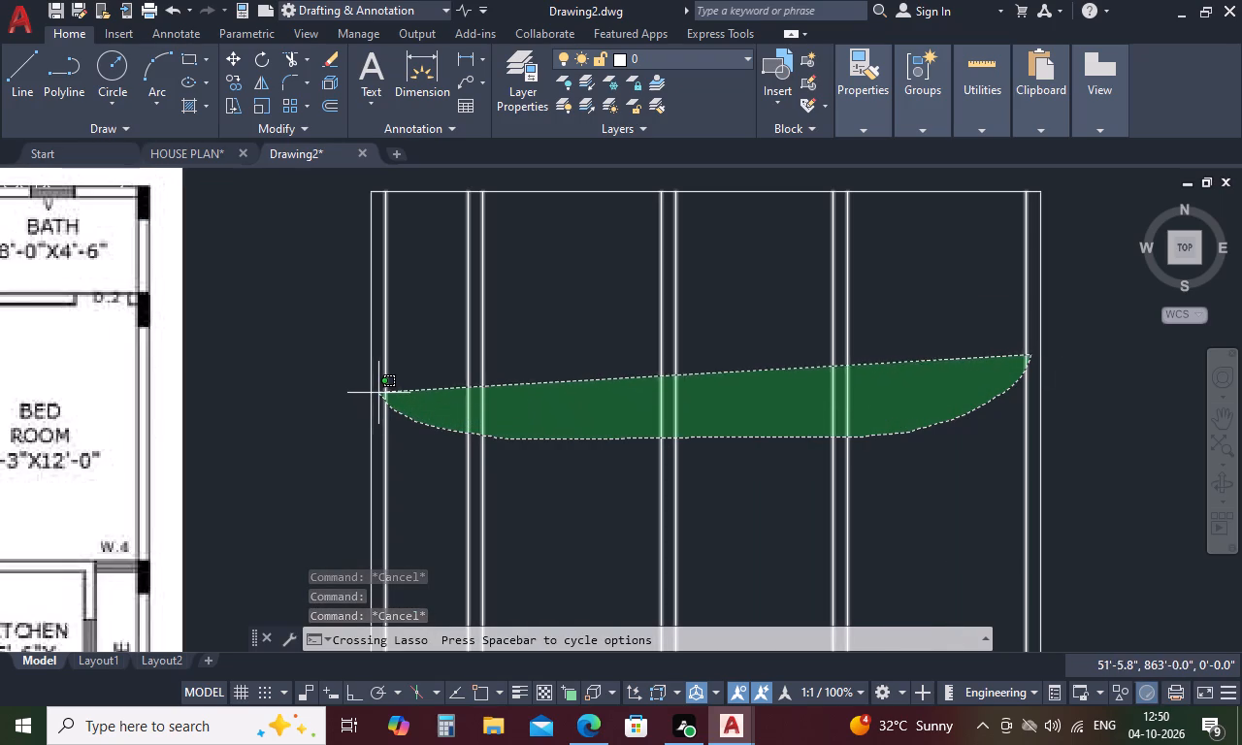
pyautogui.moveTo(378, 393); pyautogui.dragTo(377, 392)
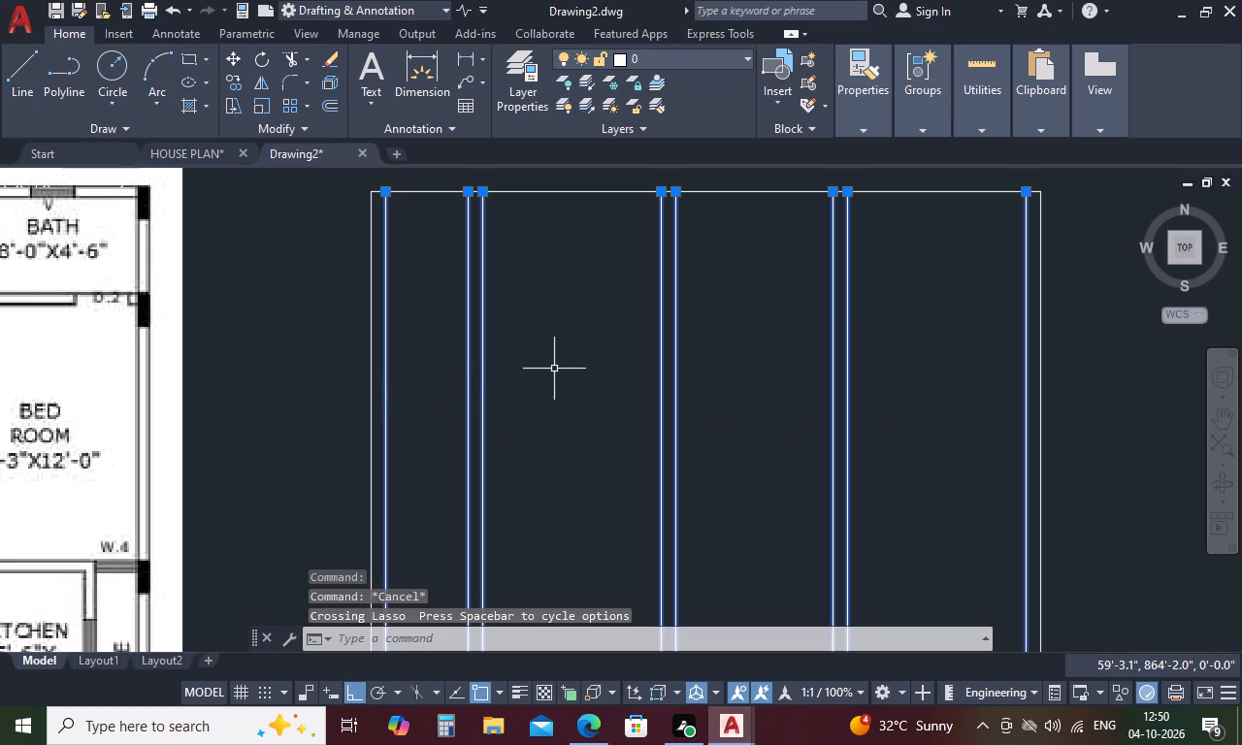
pyautogui.press('Delete')
# Offset the plot outline's left and right edges inward by 6" to form the side walls.
pyautogui.scroll(-3, 802, 294)
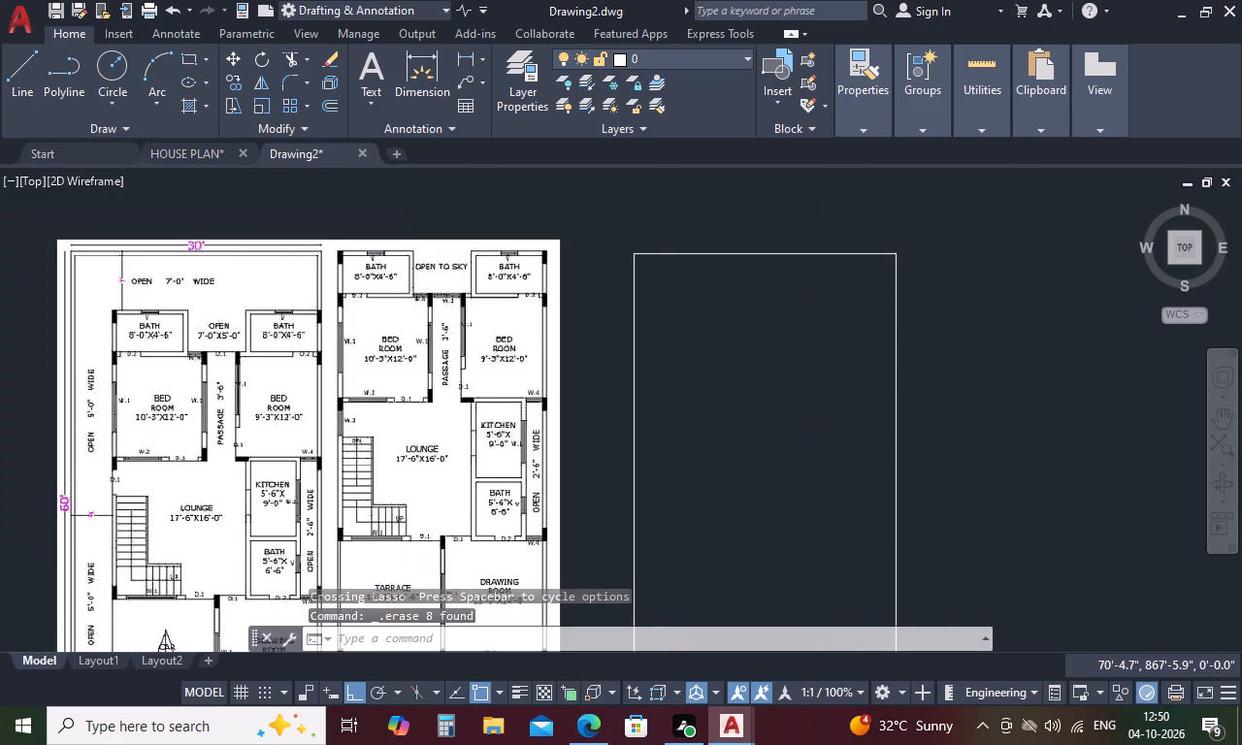
pyautogui.scroll(-1, 604, 292)
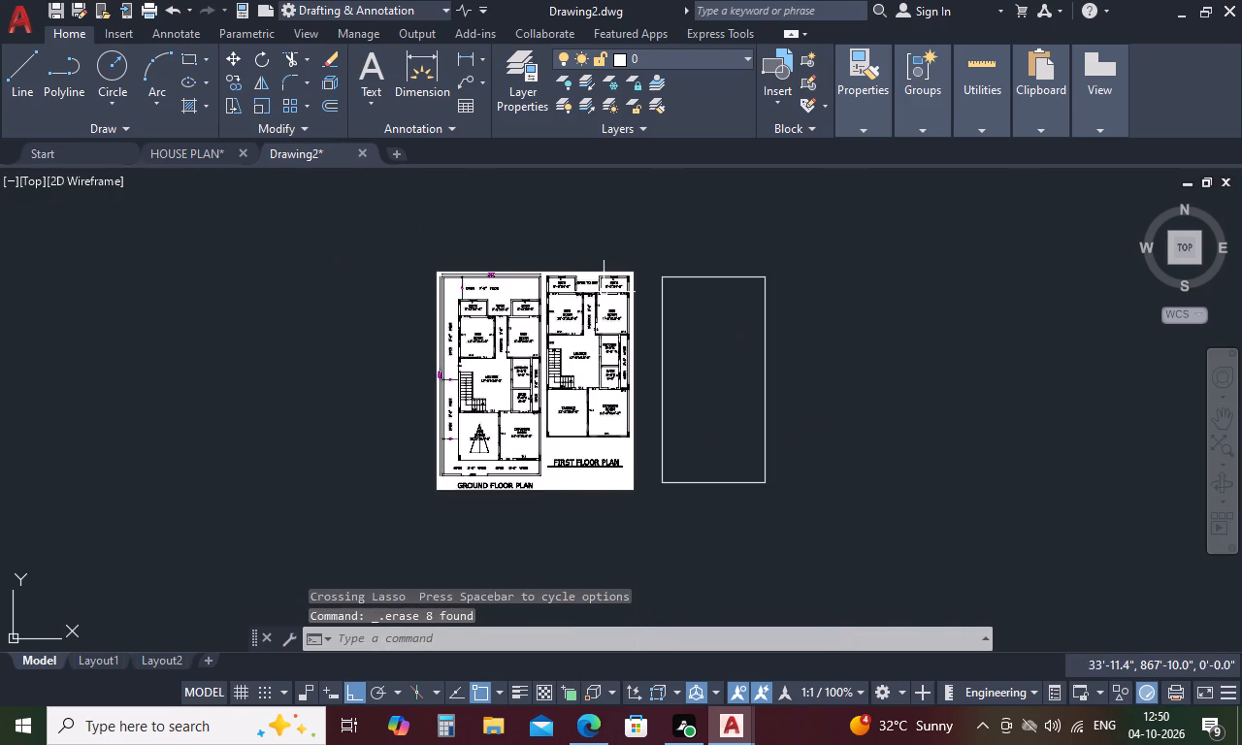
pyautogui.scroll(2, 479, 277)
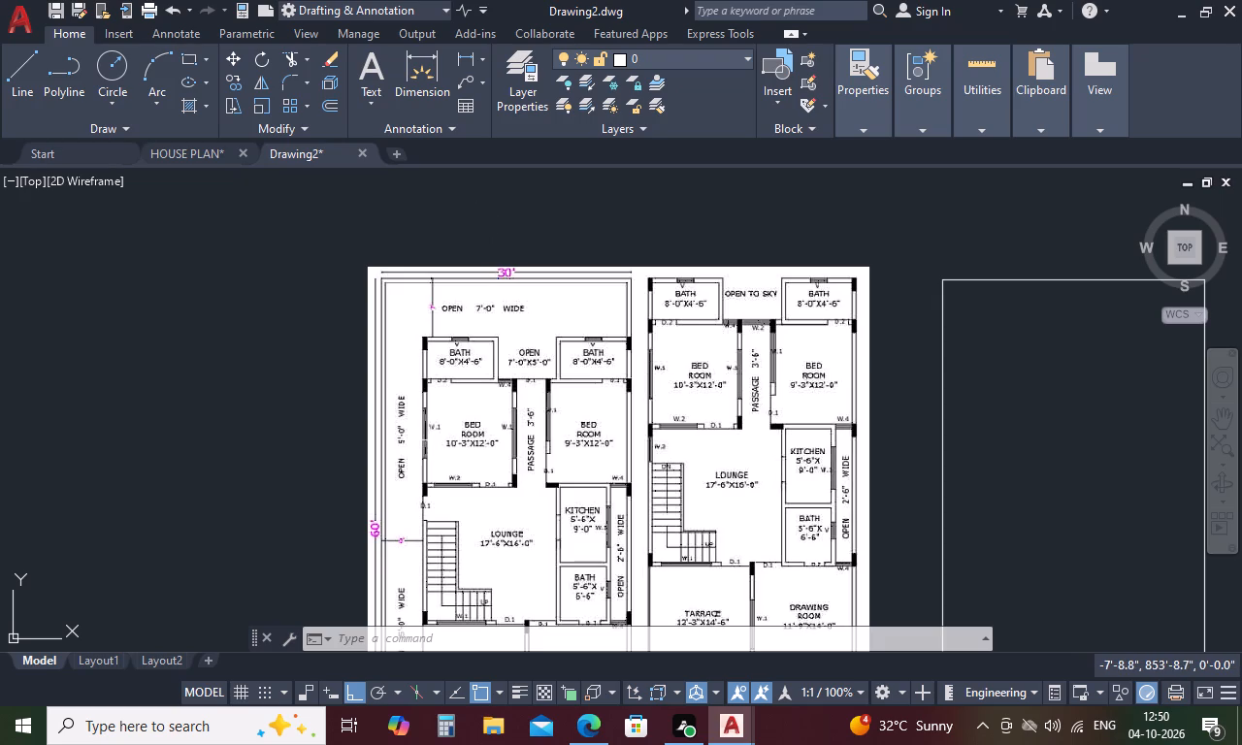
pyautogui.scroll(-3, 518, 335)
pyautogui.scroll(3, 518, 335)
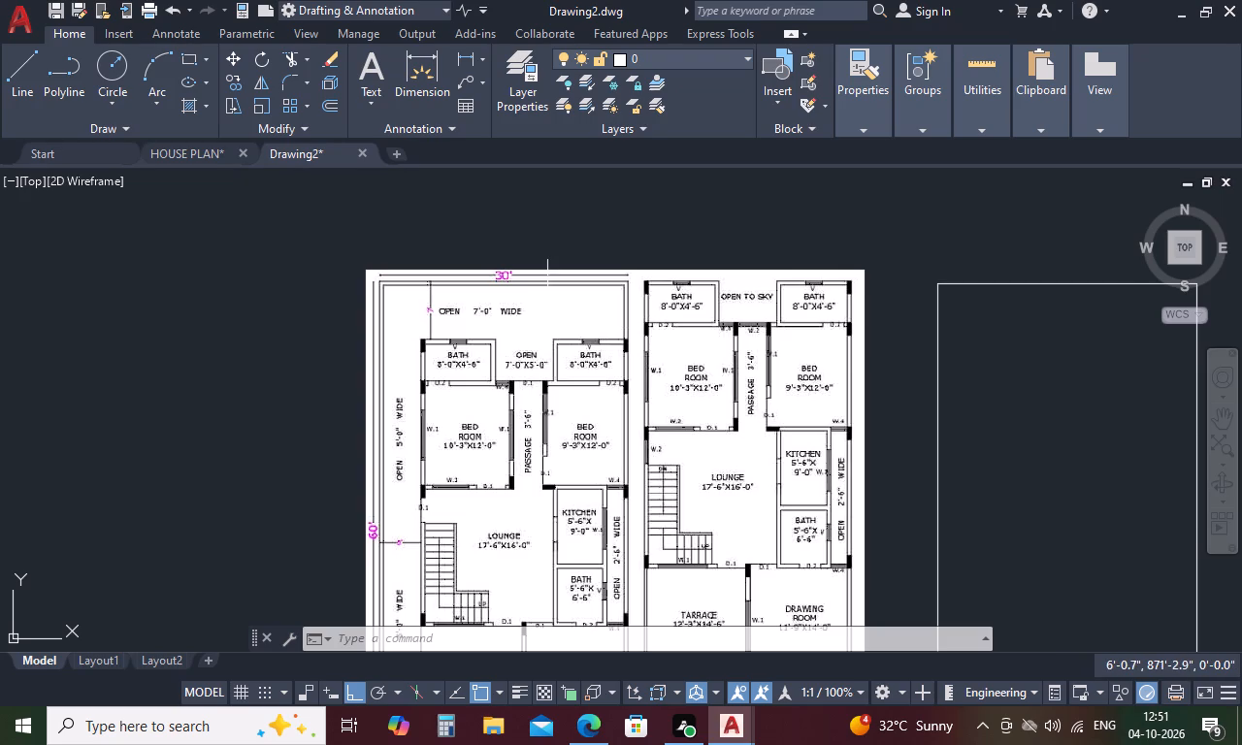
pyautogui.scroll(-2, 547, 291)
pyautogui.press('Escape')
pyautogui.press('o')
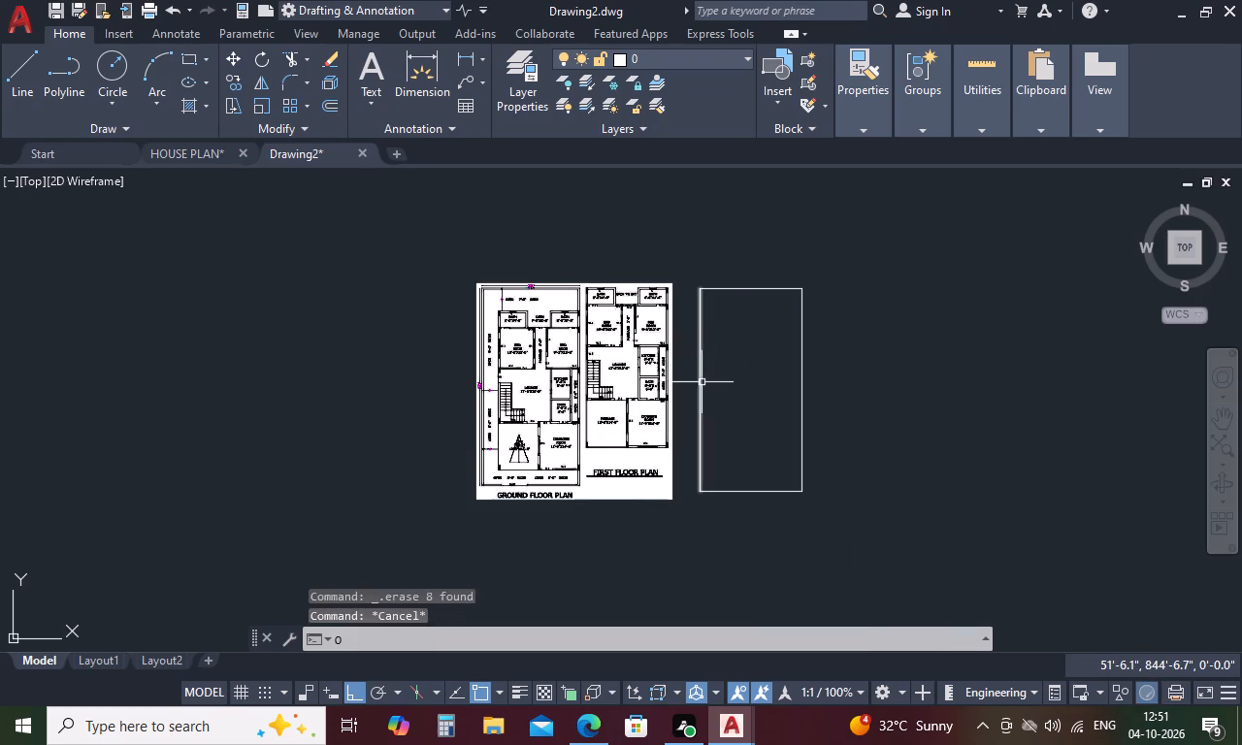
pyautogui.press('space')
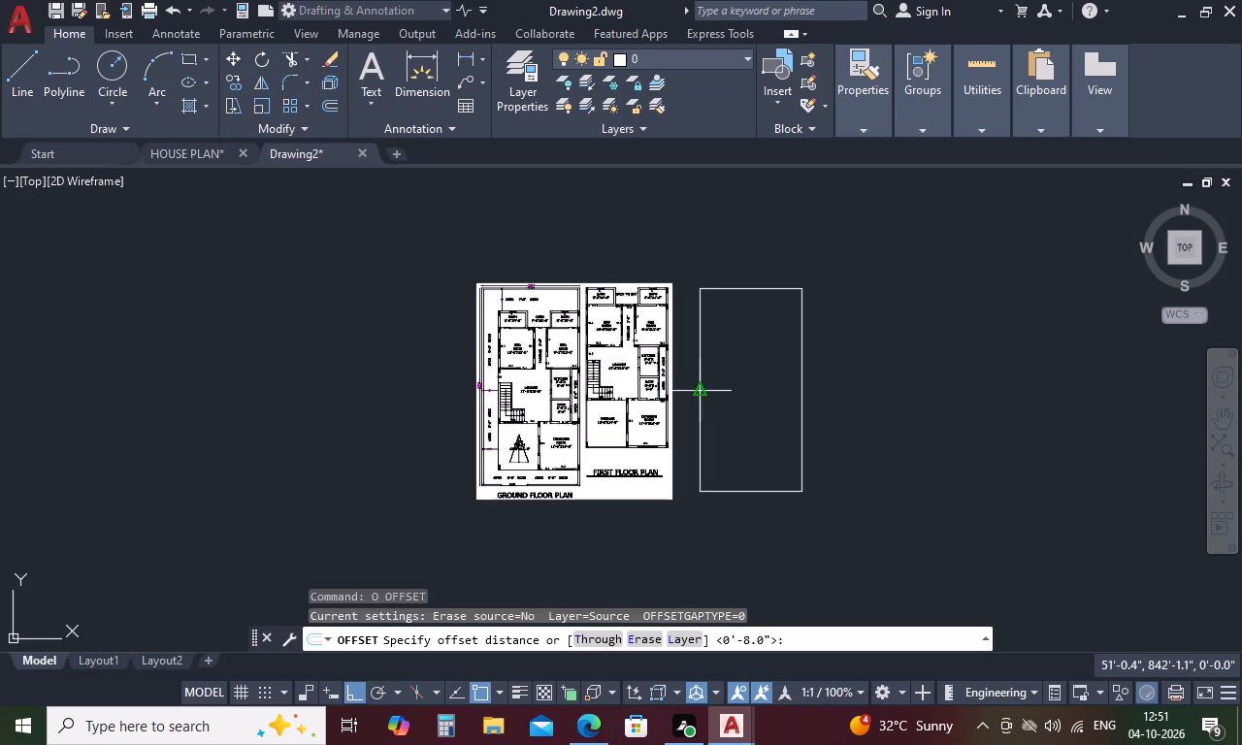
pyautogui.write('6')
pyautogui.press('space')
pyautogui.click(702, 405)
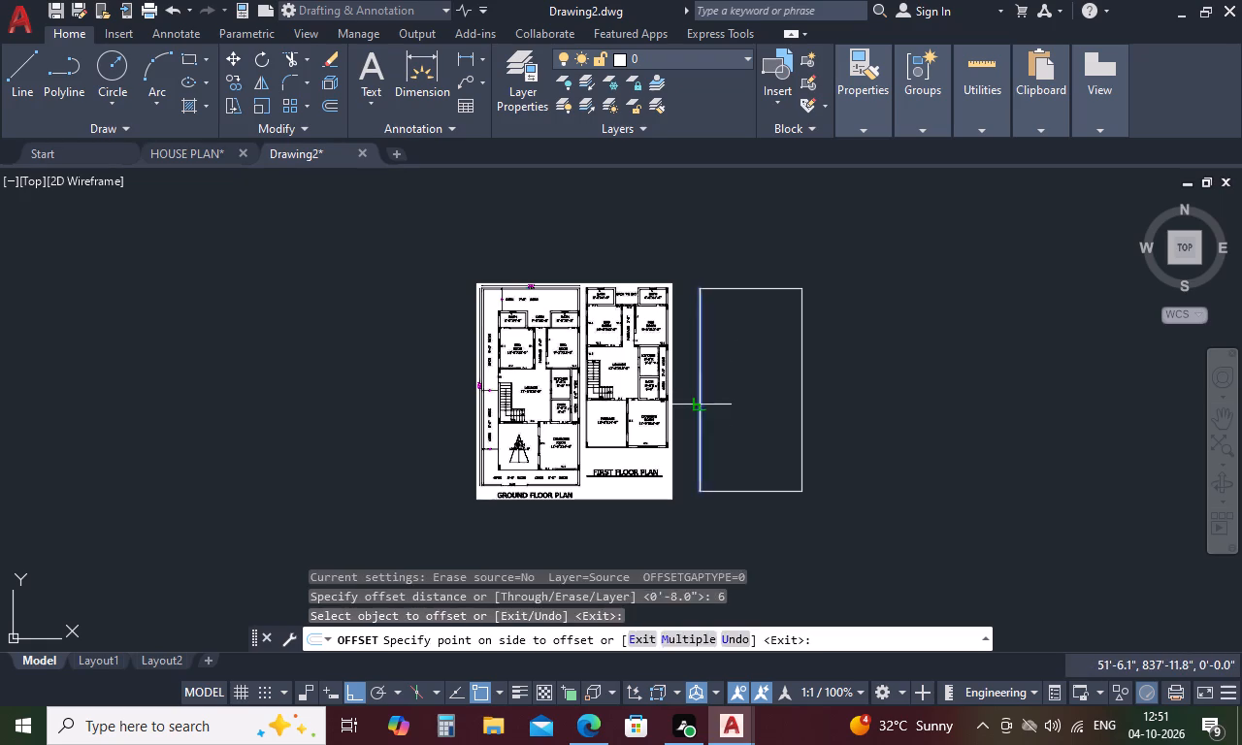
pyautogui.click(747, 386)
pyautogui.moveTo(800, 400); pyautogui.dragTo(791, 405)
pyautogui.click(754, 431)
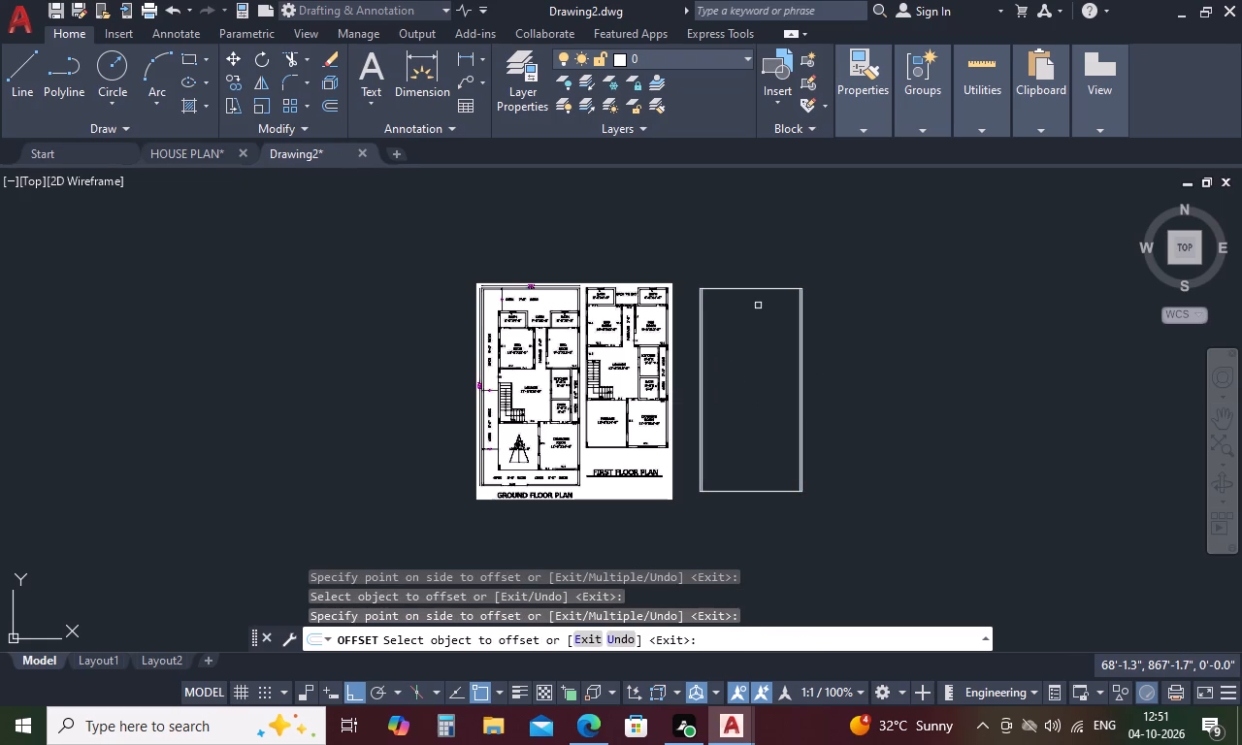
pyautogui.press('space')
# Offset the right wall's inner face 8' into the plot for the first bath's width.
pyautogui.press('space')
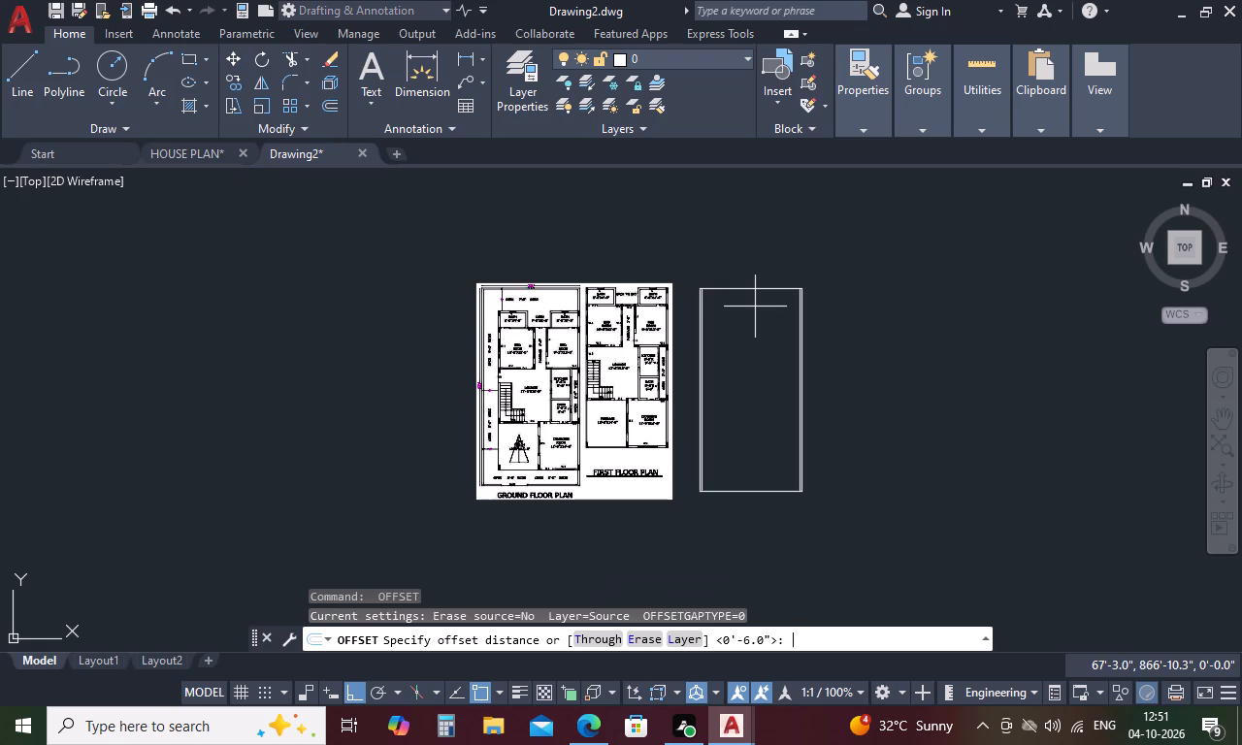
pyautogui.scroll(4, 568, 308)
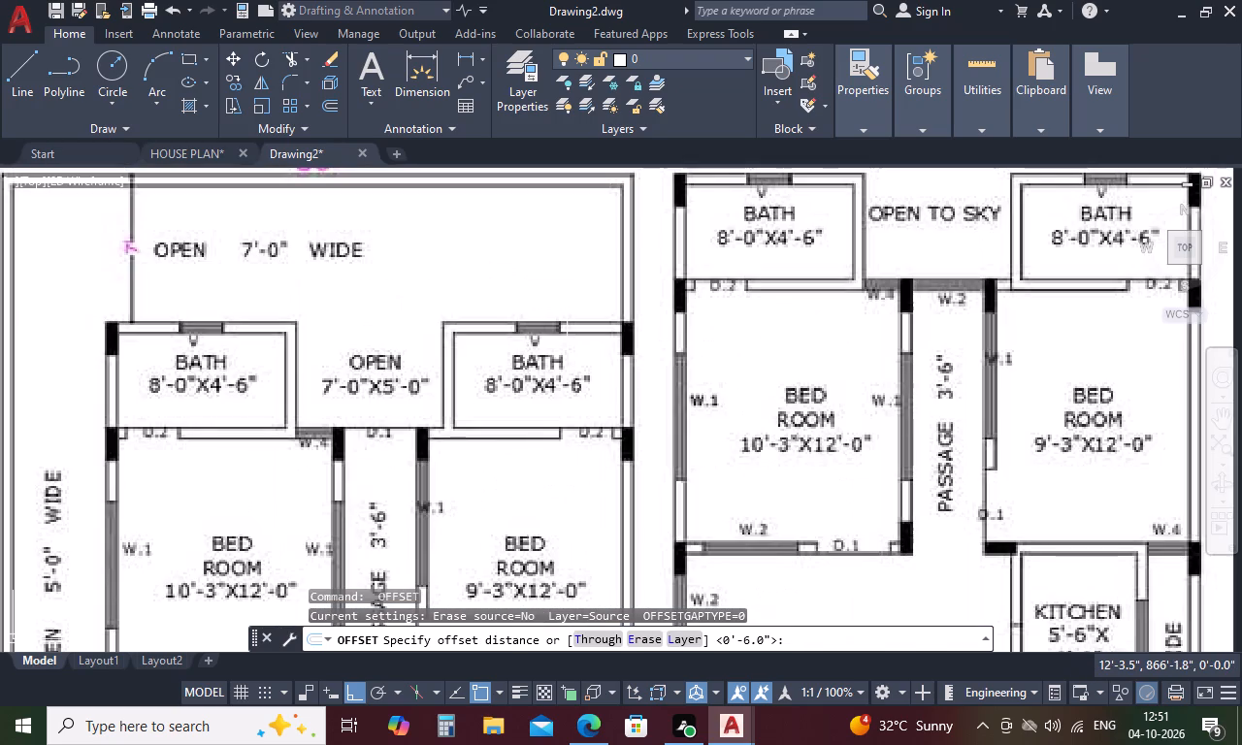
pyautogui.scroll(-4, 567, 309)
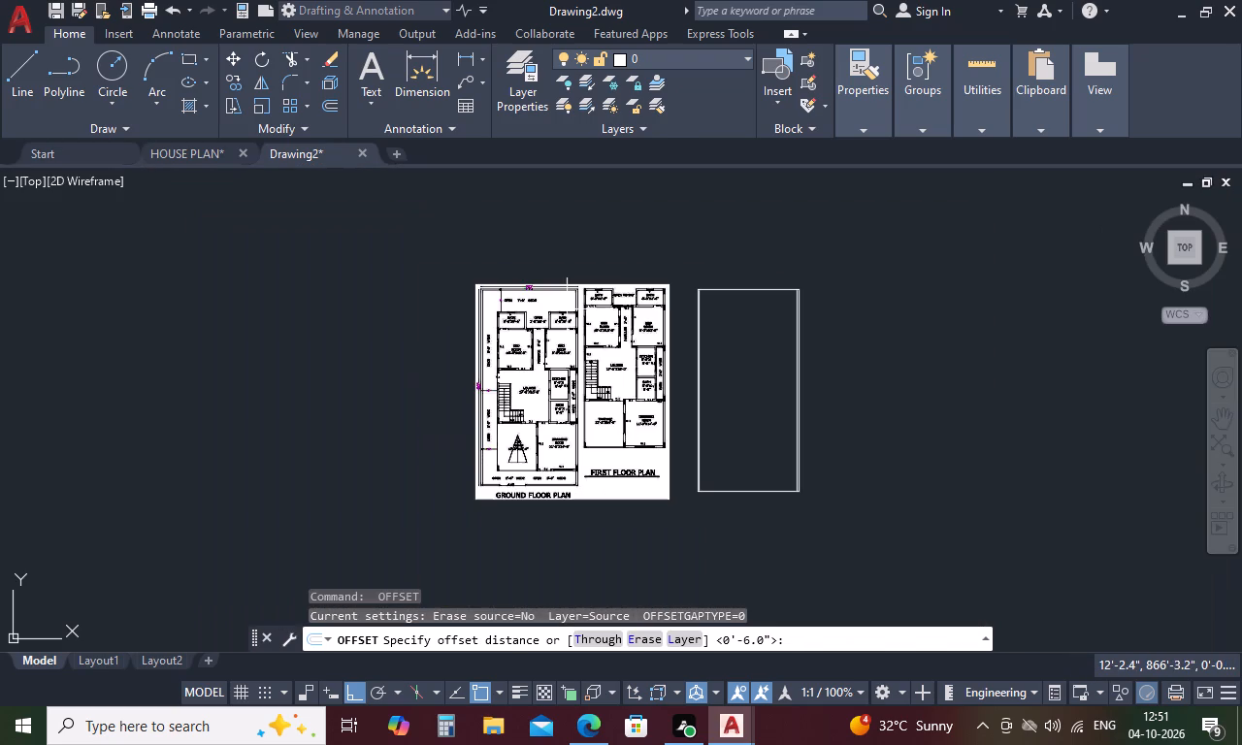
pyautogui.scroll(2, 703, 323)
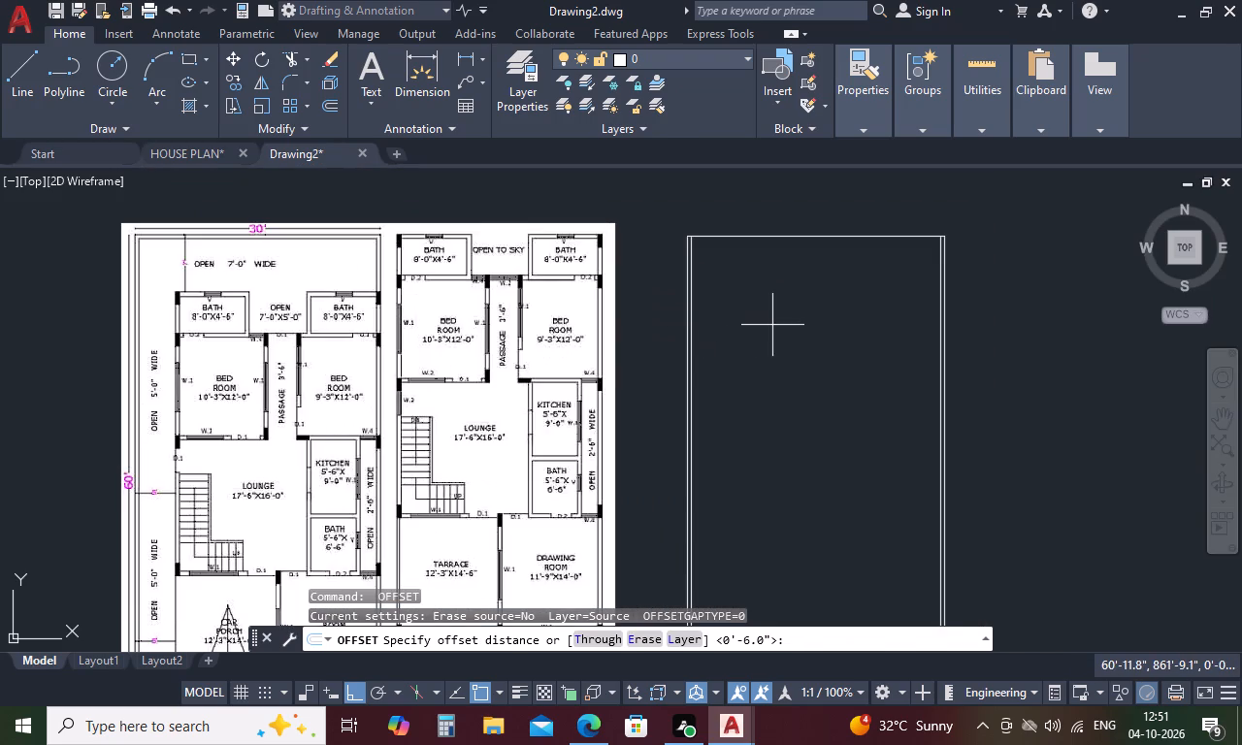
pyautogui.write("8'")
pyautogui.press('space')
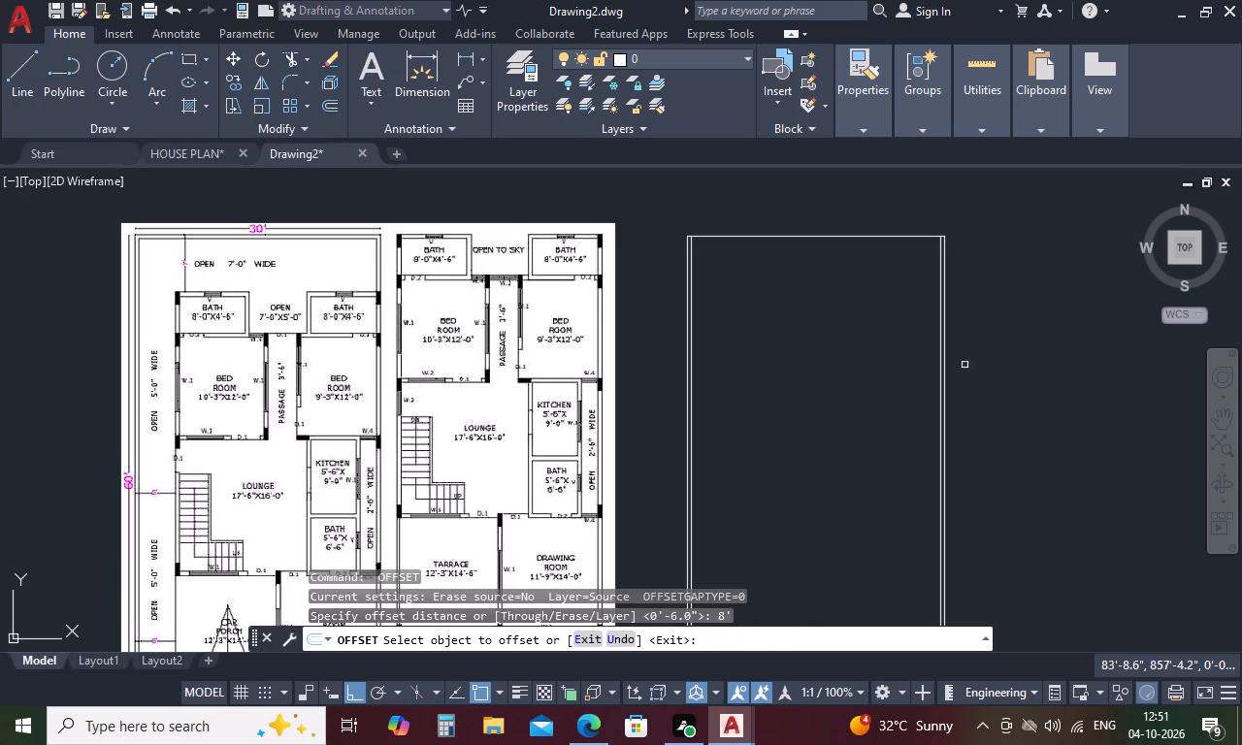
pyautogui.click(939, 379)
pyautogui.click(768, 407)
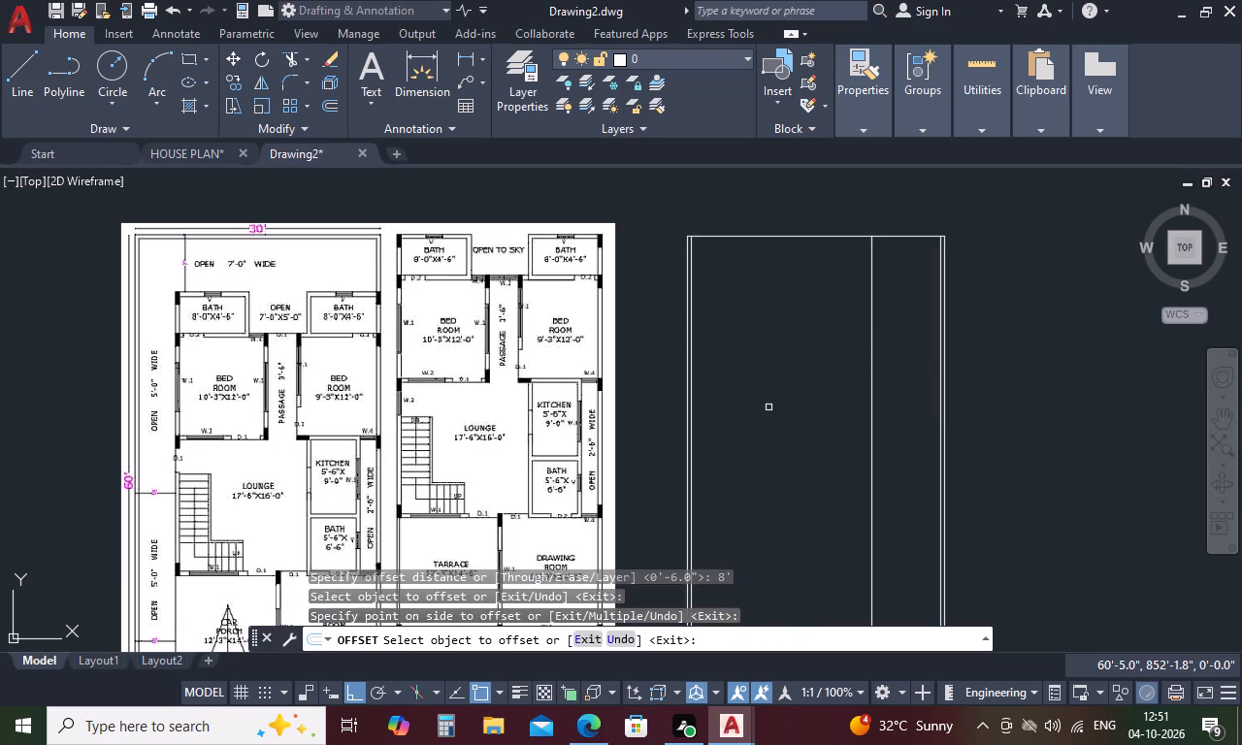
pyautogui.press('space')
# Offset the new bath partition line 6" to the left to give the partition its thickness.
pyautogui.press('space')
pyautogui.write('6')
pyautogui.press('space')
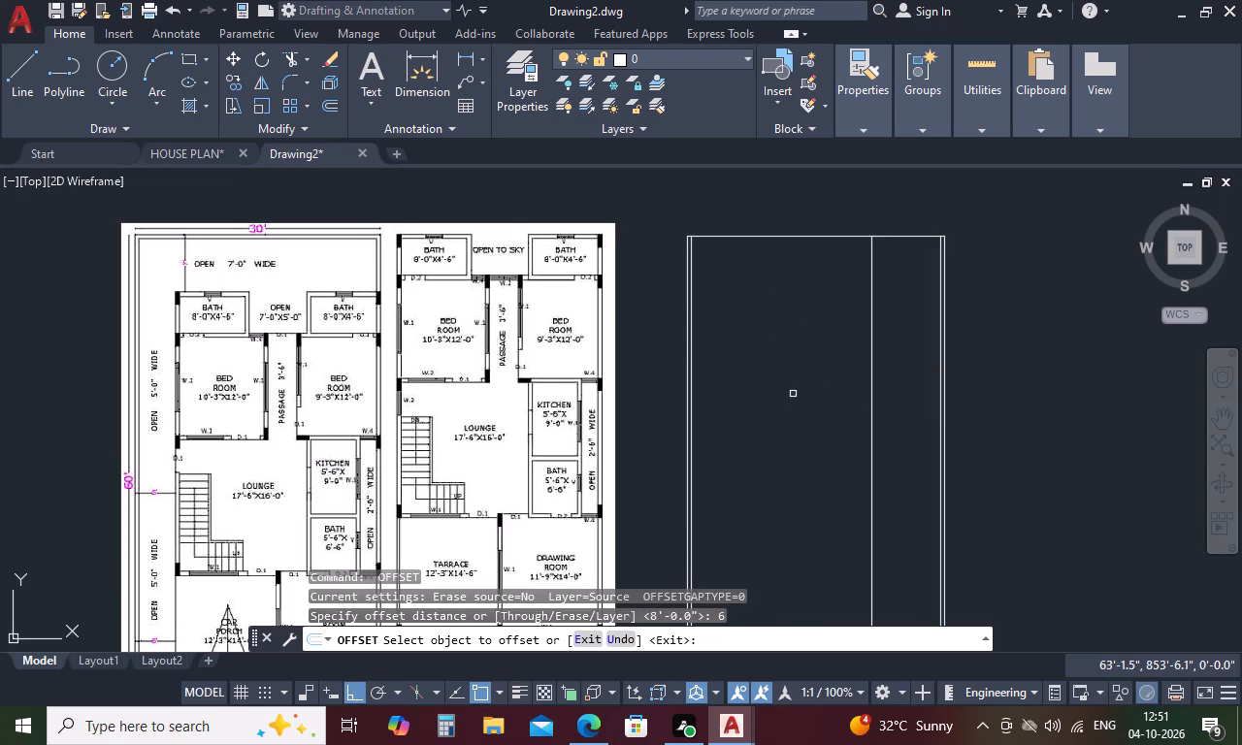
pyautogui.click(870, 342)
pyautogui.click(810, 405)
pyautogui.press('space')
# Offset the left face of the right-hand partition 7' to the left for the open area's width.
pyautogui.press('space')
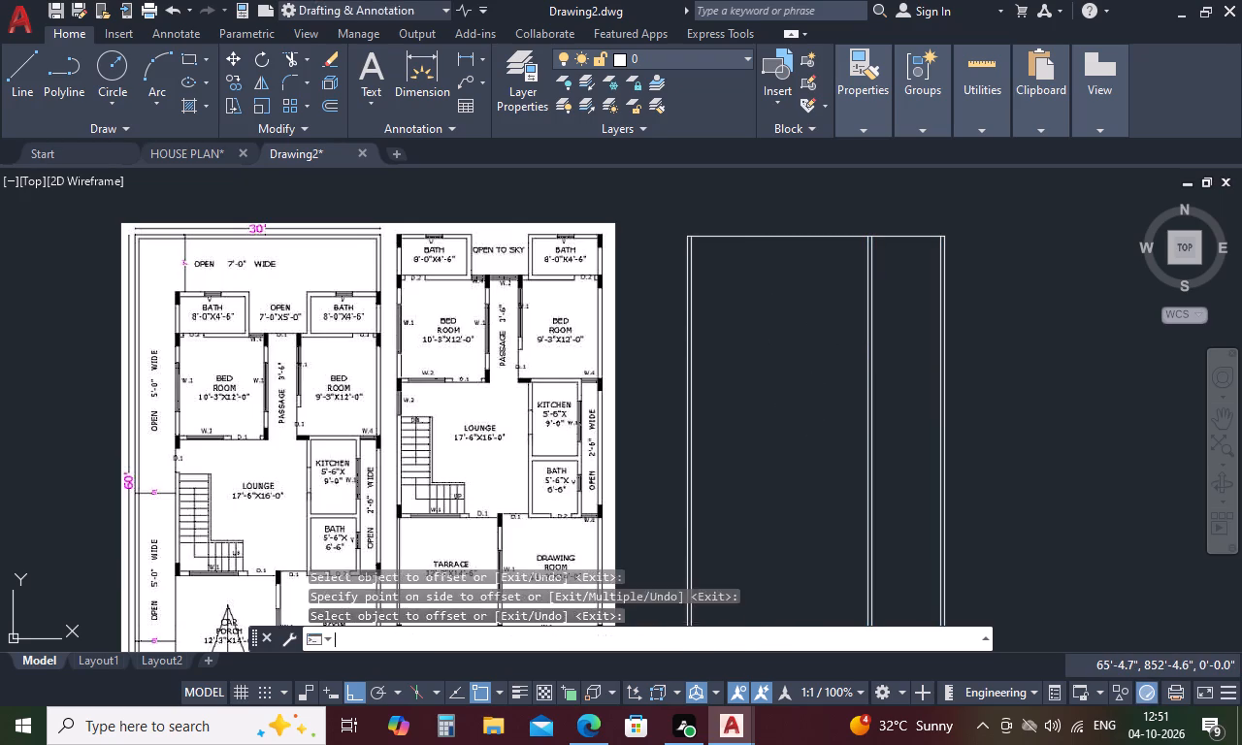
pyautogui.write("7'")
pyautogui.press('space')
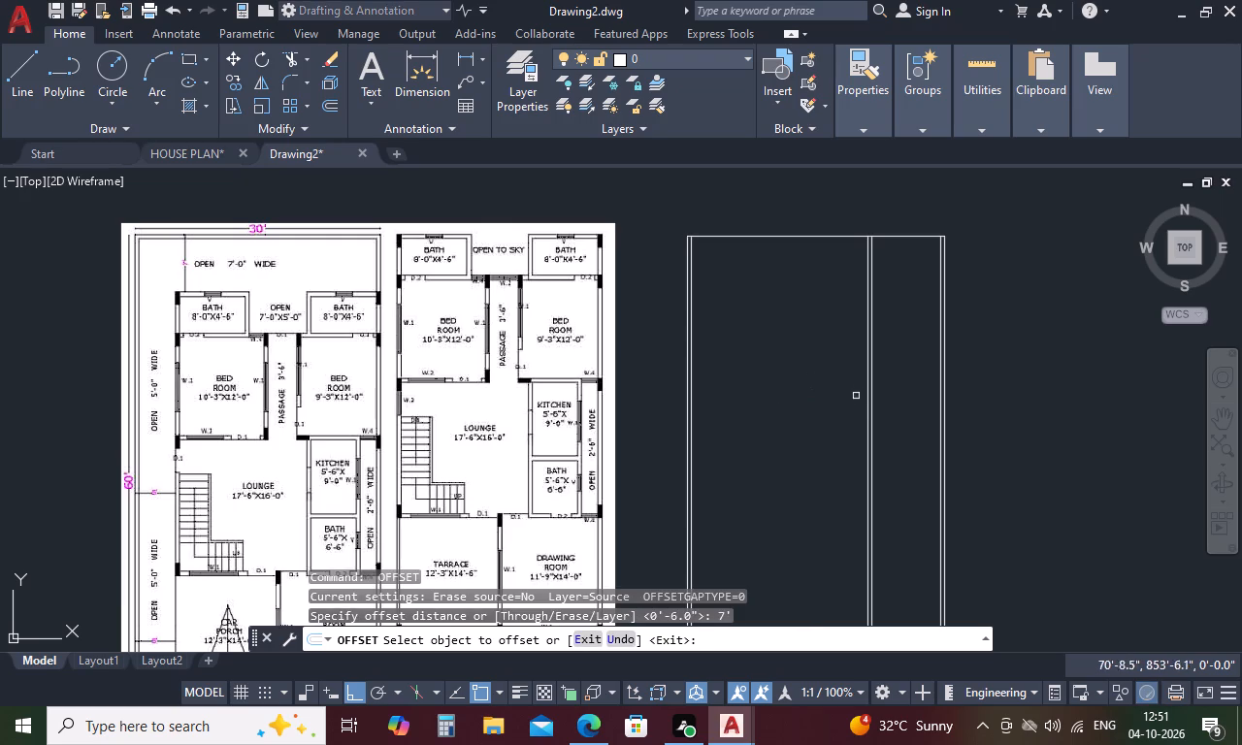
pyautogui.click(866, 381)
pyautogui.click(785, 414)
pyautogui.press('space')
# Offset the line bounding the 7' open area 6" to the left to form the second partition.
pyautogui.press('space')
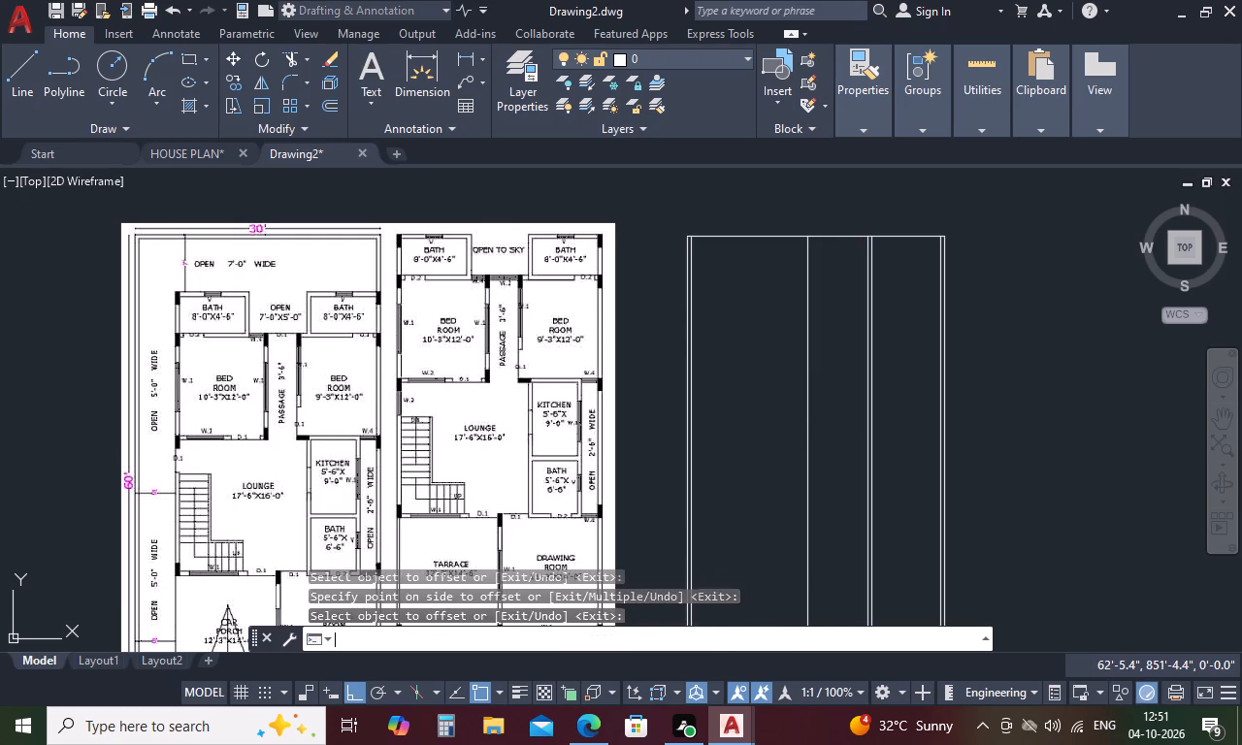
pyautogui.write('6')
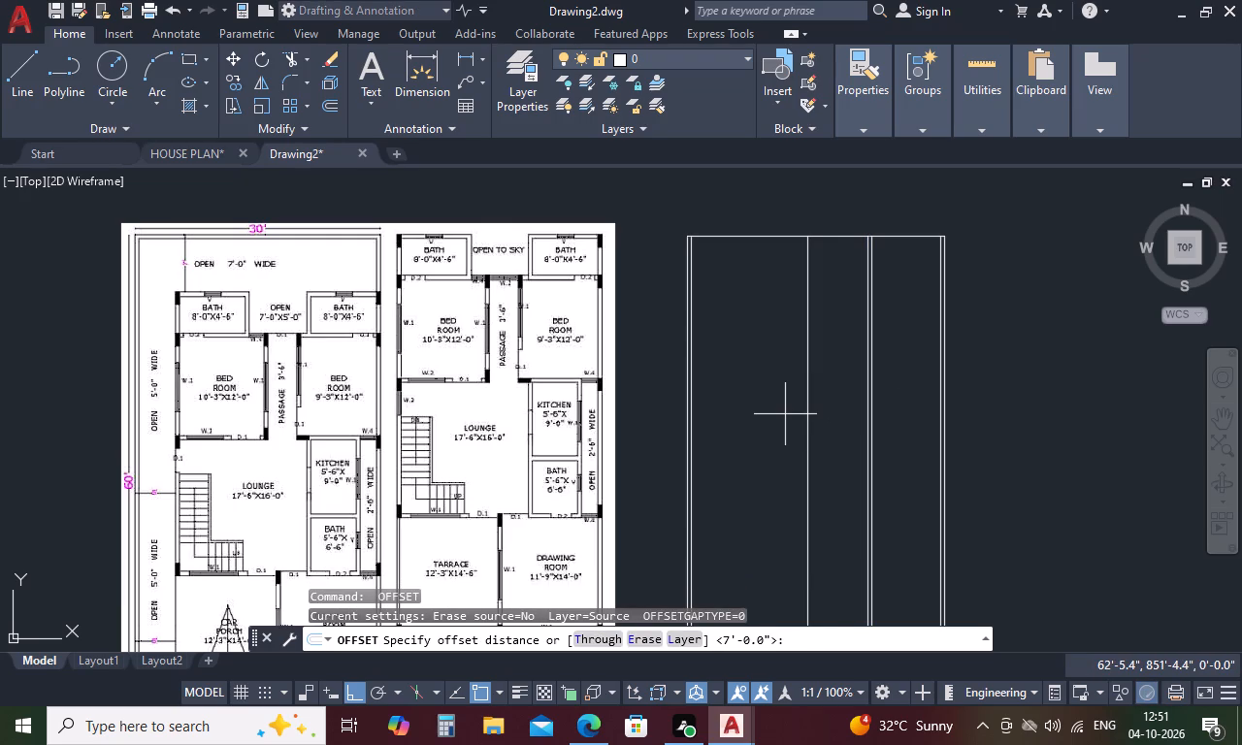
pyautogui.press('space')
pyautogui.click(810, 400)
pyautogui.click(806, 403)
pyautogui.click(790, 419)
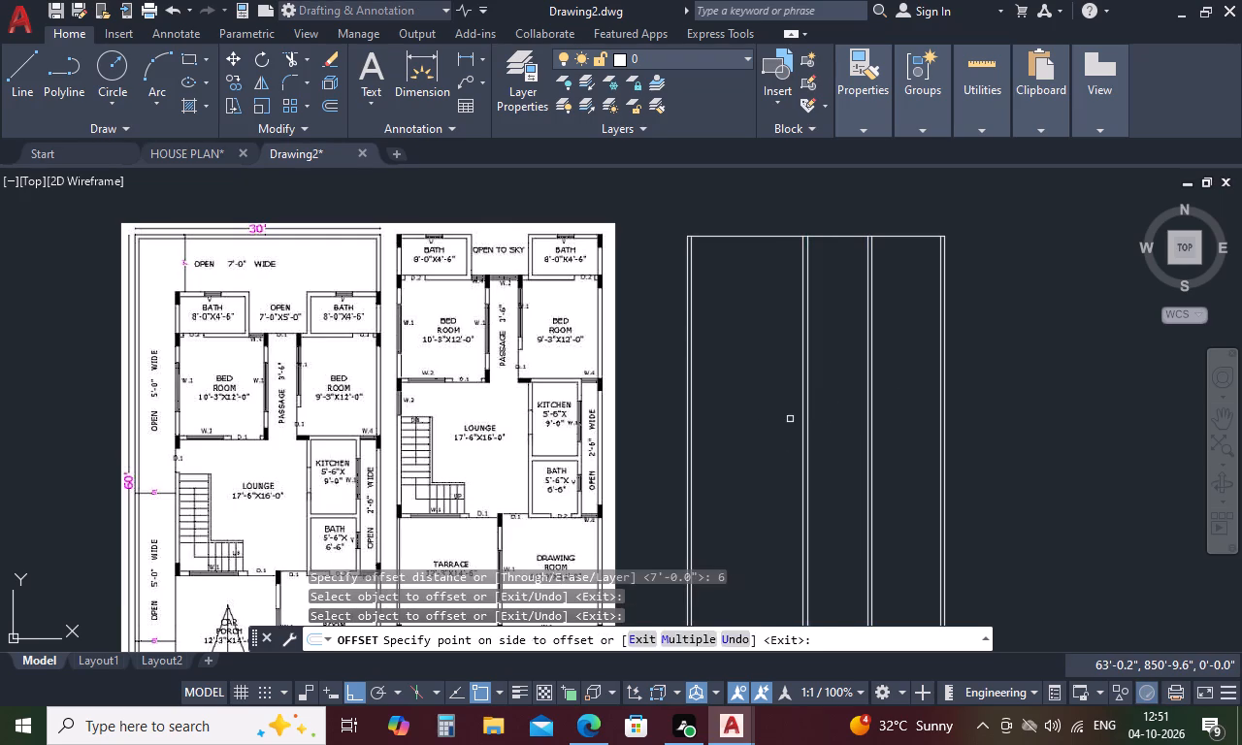
pyautogui.press('space')
# Offset the left face of the second partition 8' to the left for the other bath's width.
pyautogui.press('space')
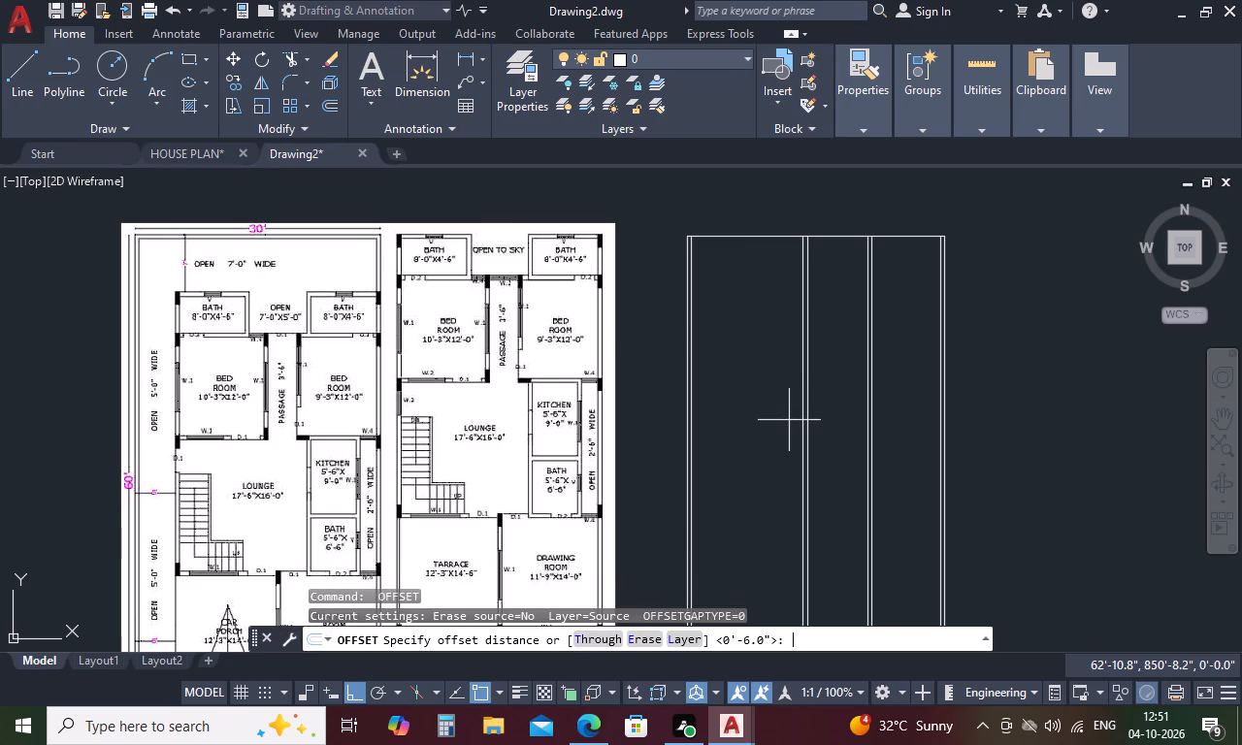
pyautogui.press('8')
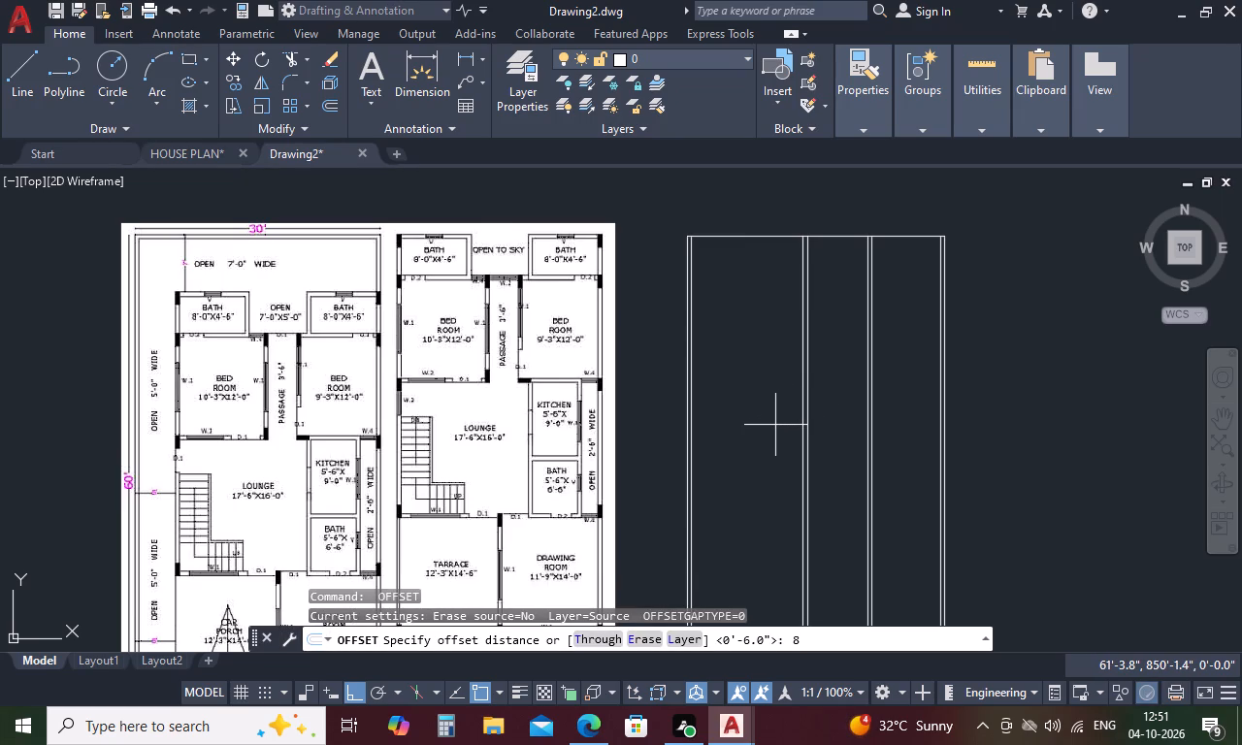
pyautogui.write("'")
pyautogui.press('space')
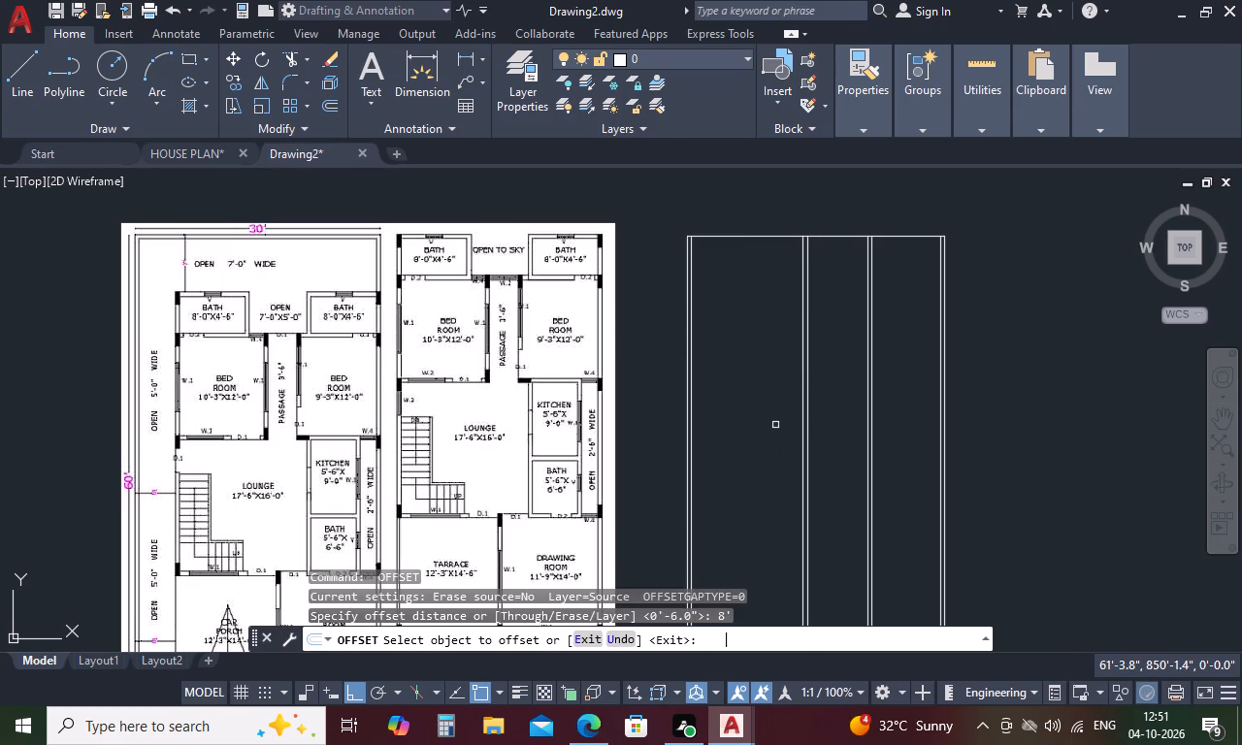
pyautogui.click(802, 408)
pyautogui.click(759, 421)
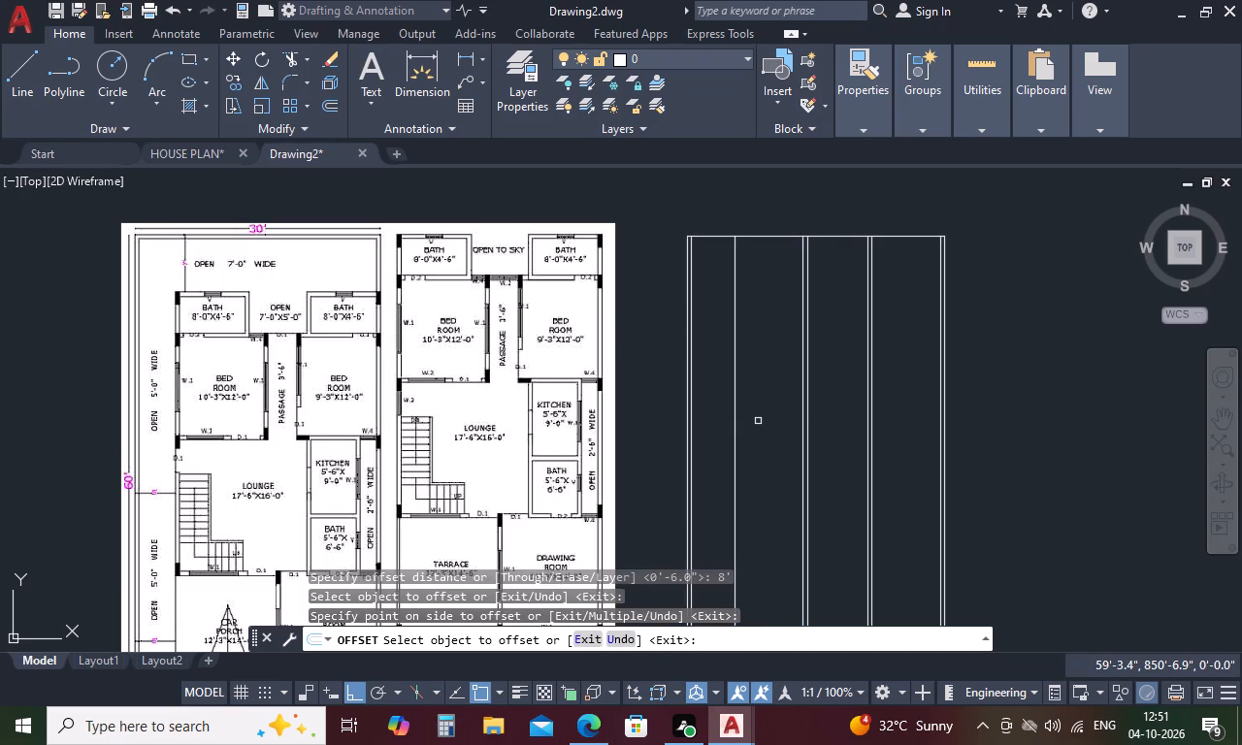
pyautogui.press('space')
# Offset the line bounding the left bath's 8' width 6" to the left to form the third partition.
pyautogui.press('space')
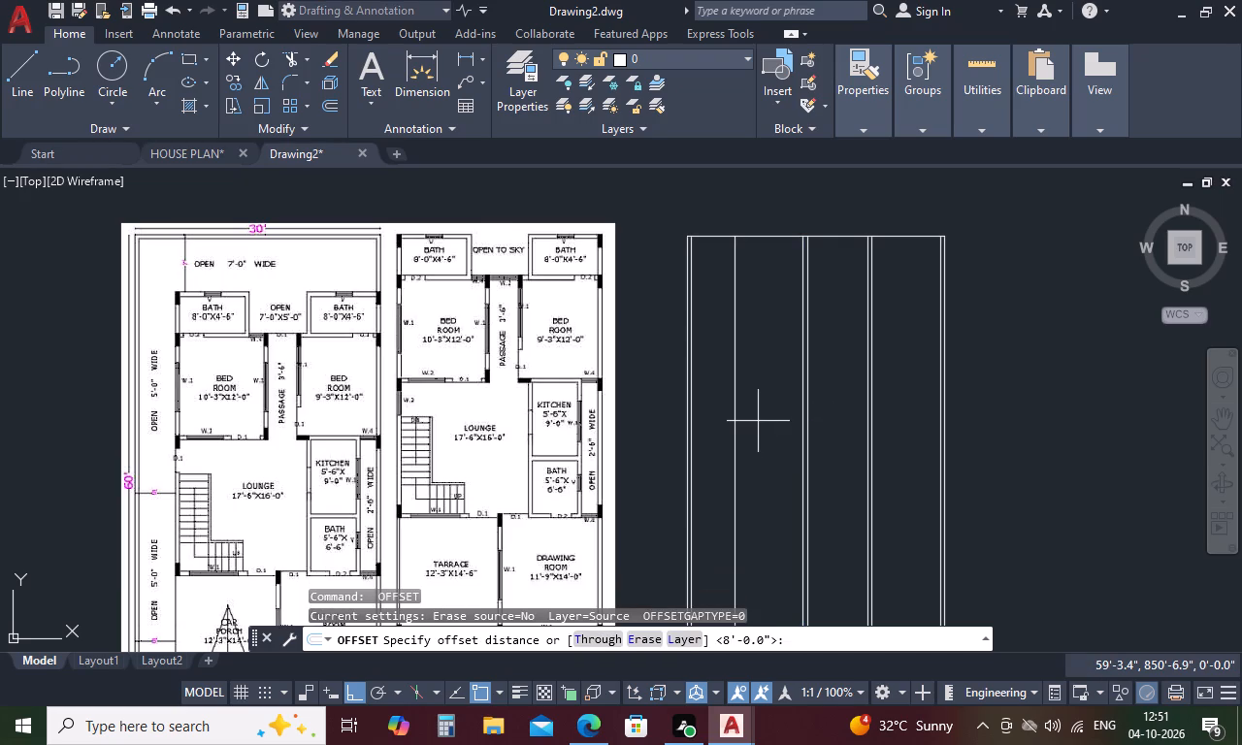
pyautogui.write('6')
pyautogui.press('space')
pyautogui.click(733, 445)
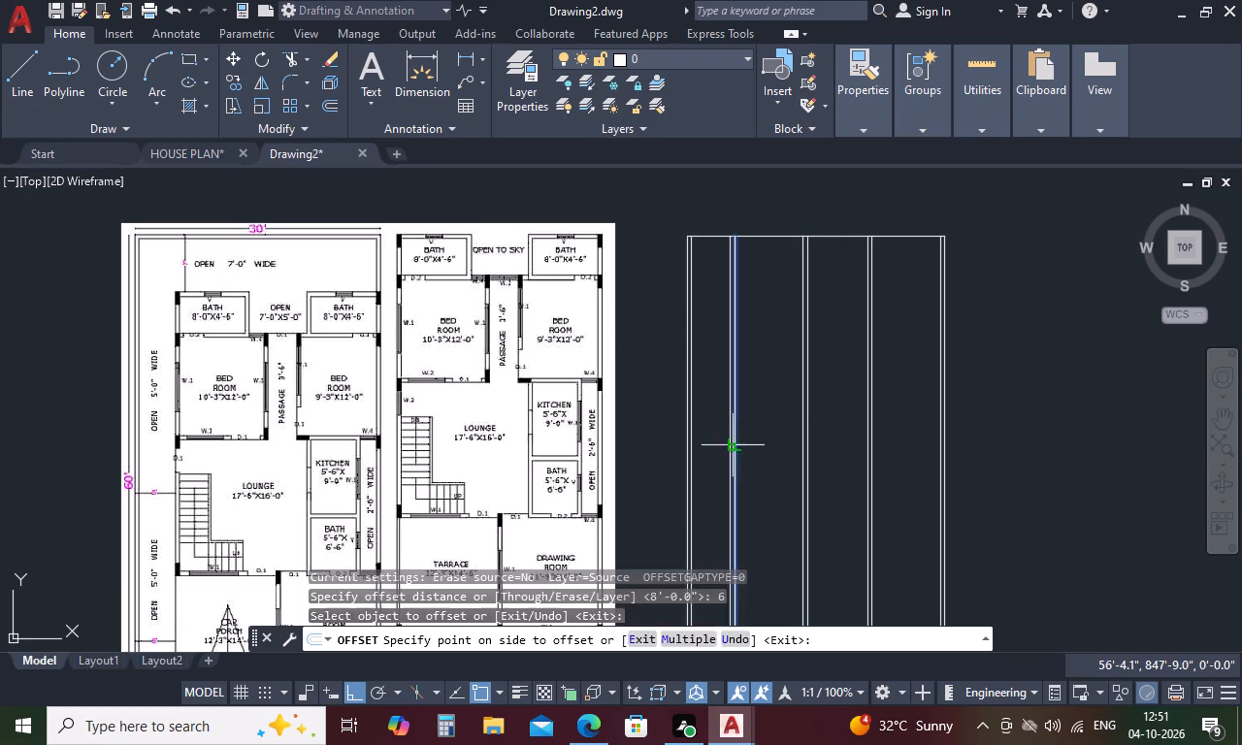
pyautogui.click(721, 456)
pyautogui.scroll(2, 780, 211)
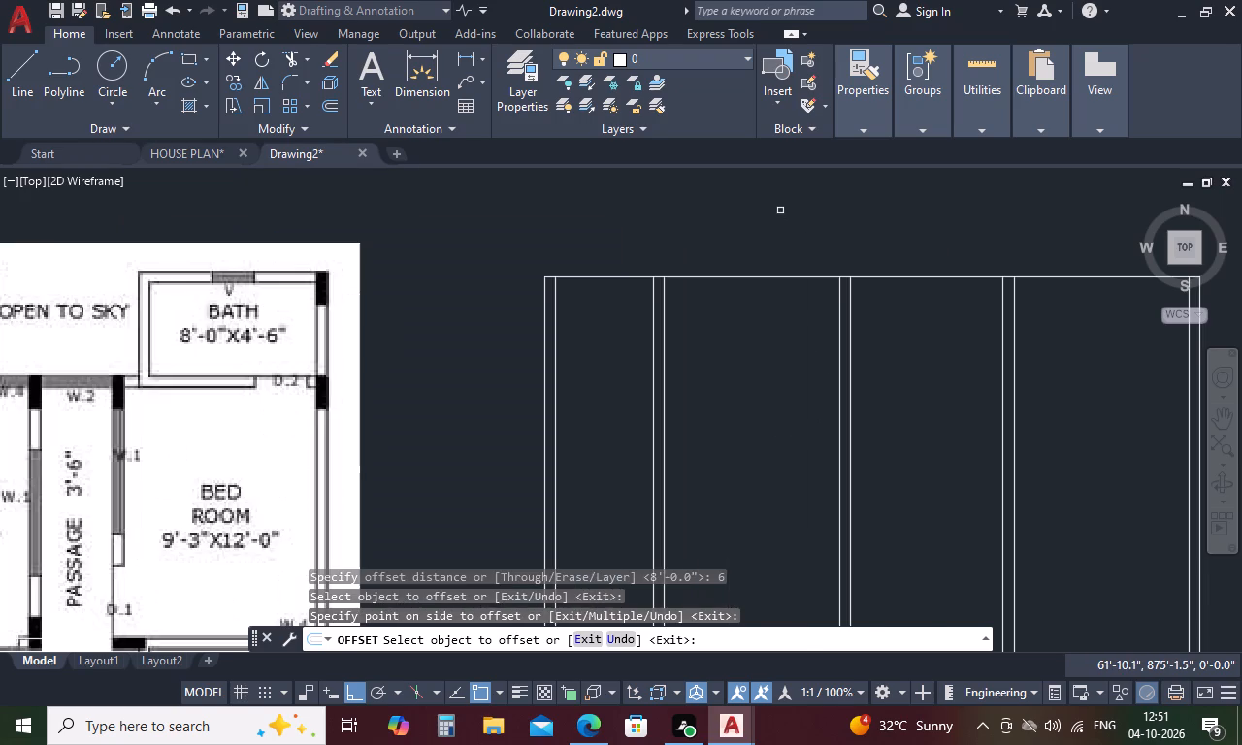
pyautogui.press('Escape')
# Measure the thickness of the middle partition at the top edge of the plot.
pyautogui.press('d')
pyautogui.write('I')
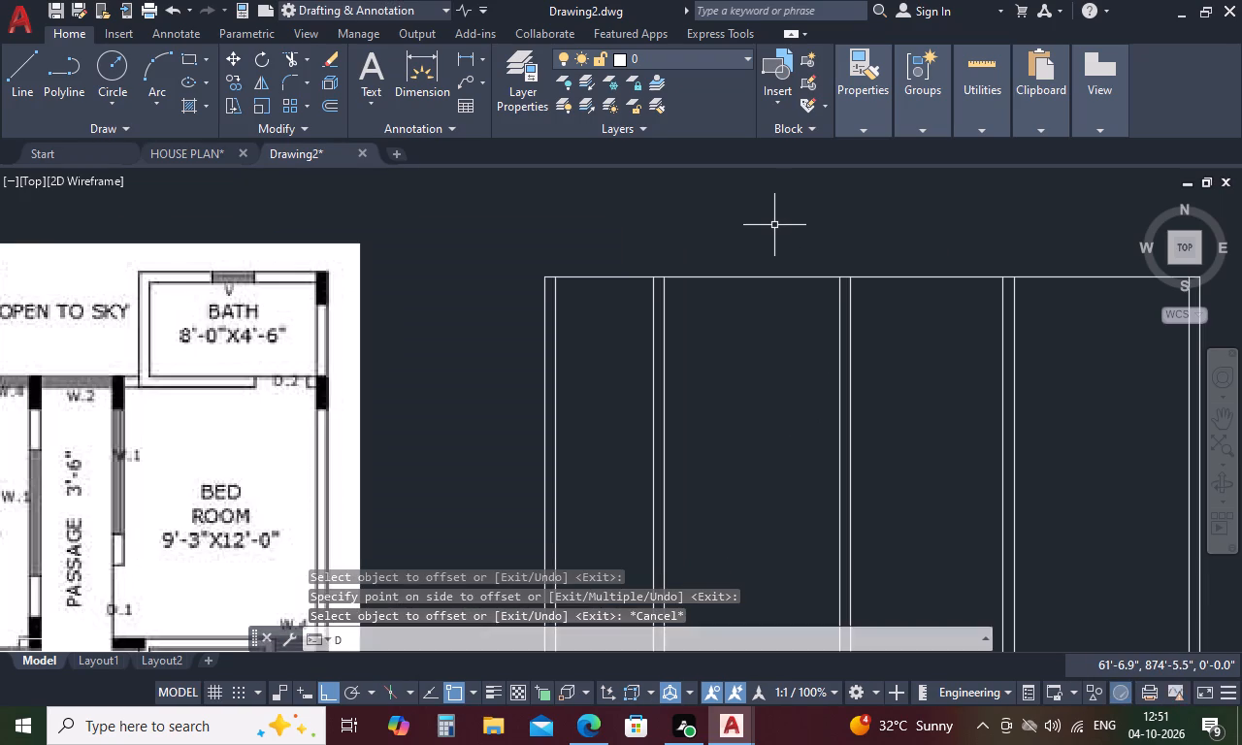
pyautogui.press('space')
pyautogui.click(834, 282)
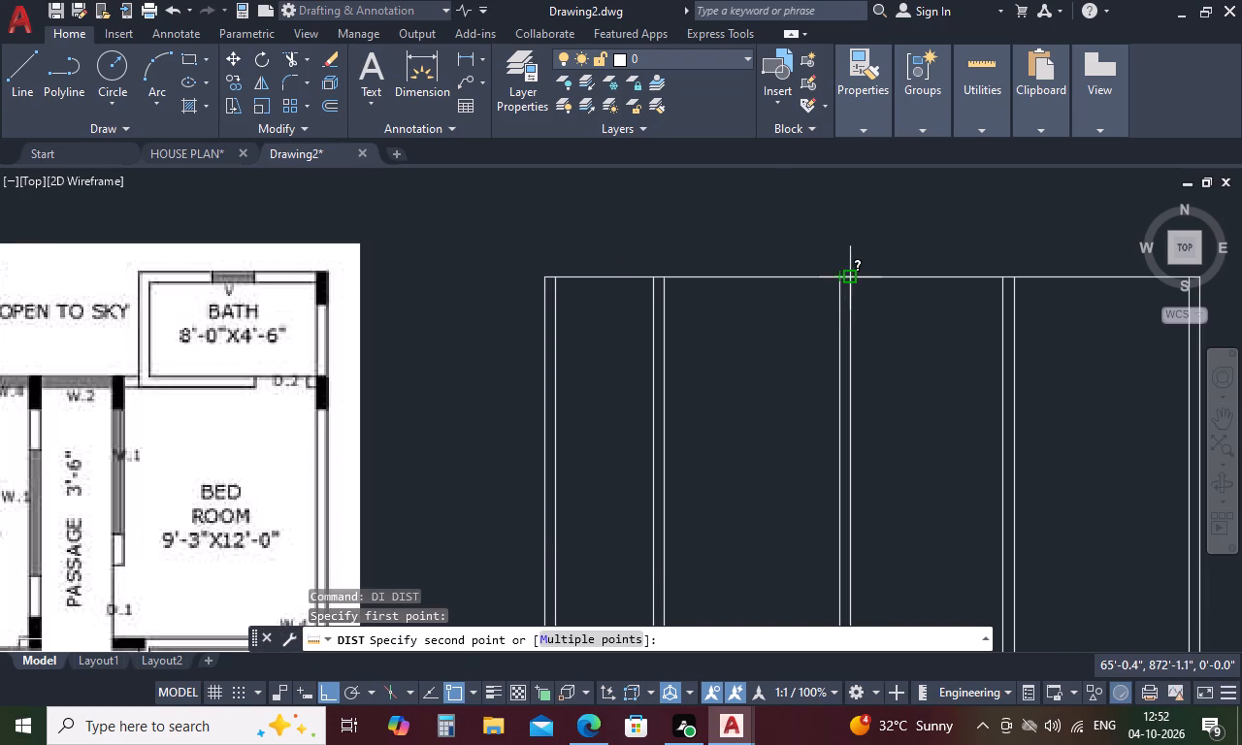
pyautogui.click(846, 279)
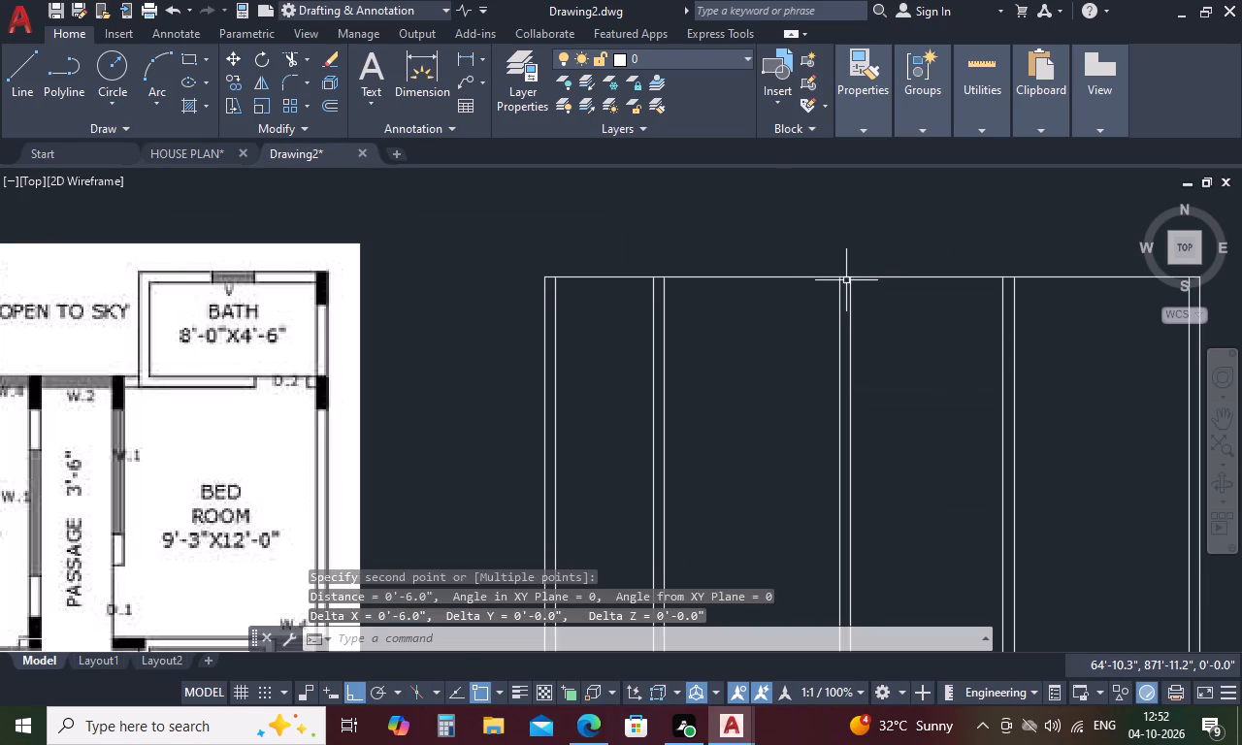
# Measure the distance from the plot's outer left edge to the left face of the leftmost partition.
pyautogui.press('space')
pyautogui.press('space')
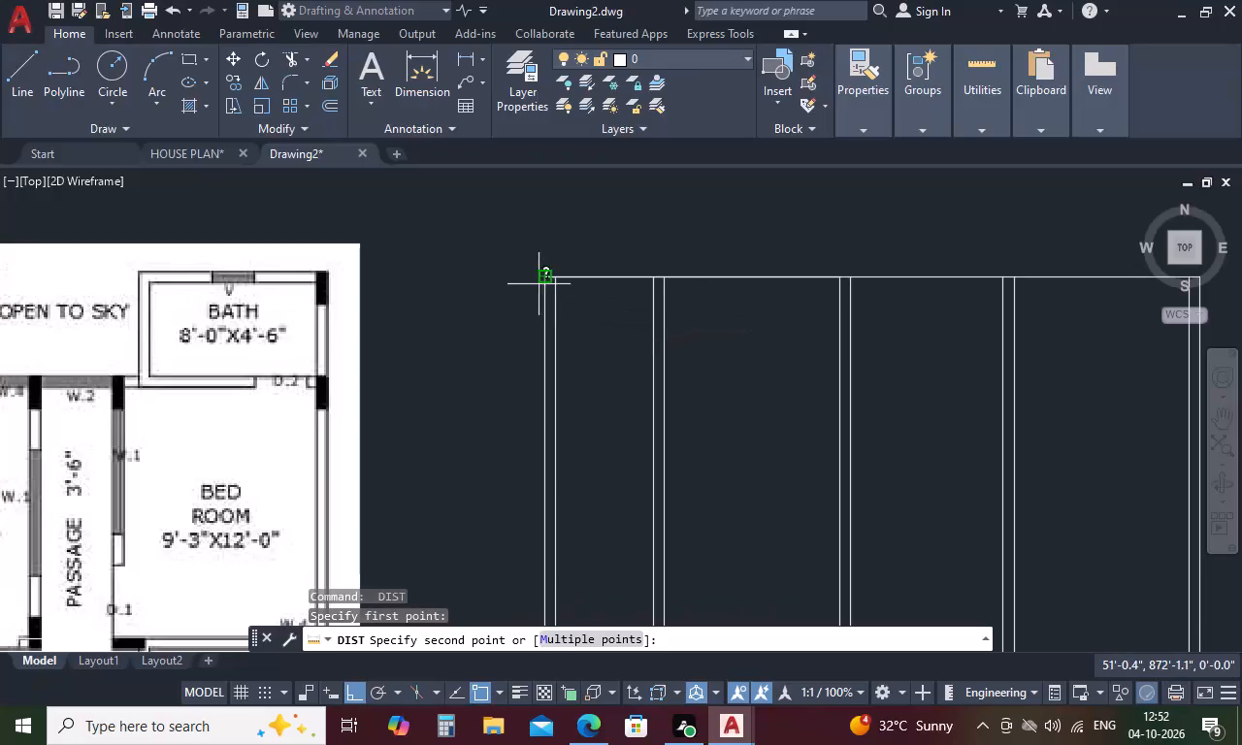
pyautogui.press('Escape')
pyautogui.write('DI')
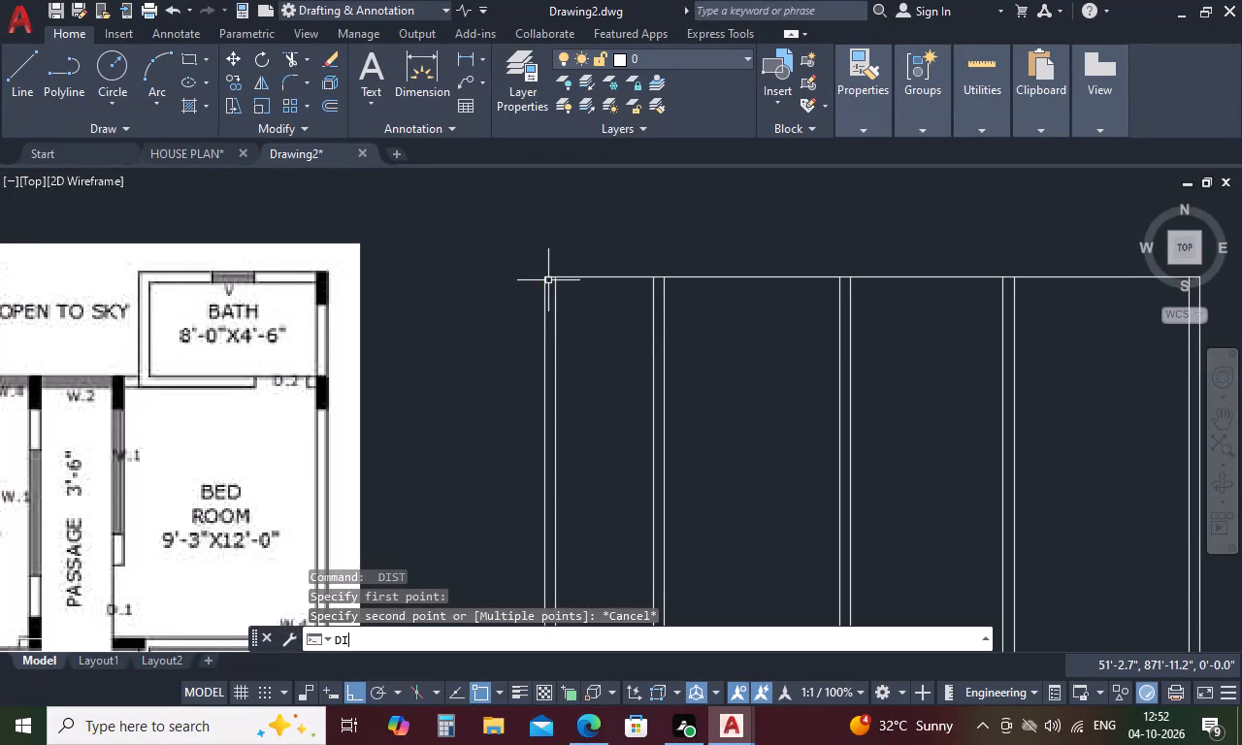
pyautogui.press('space')
pyautogui.click(548, 281)
pyautogui.click(648, 276)
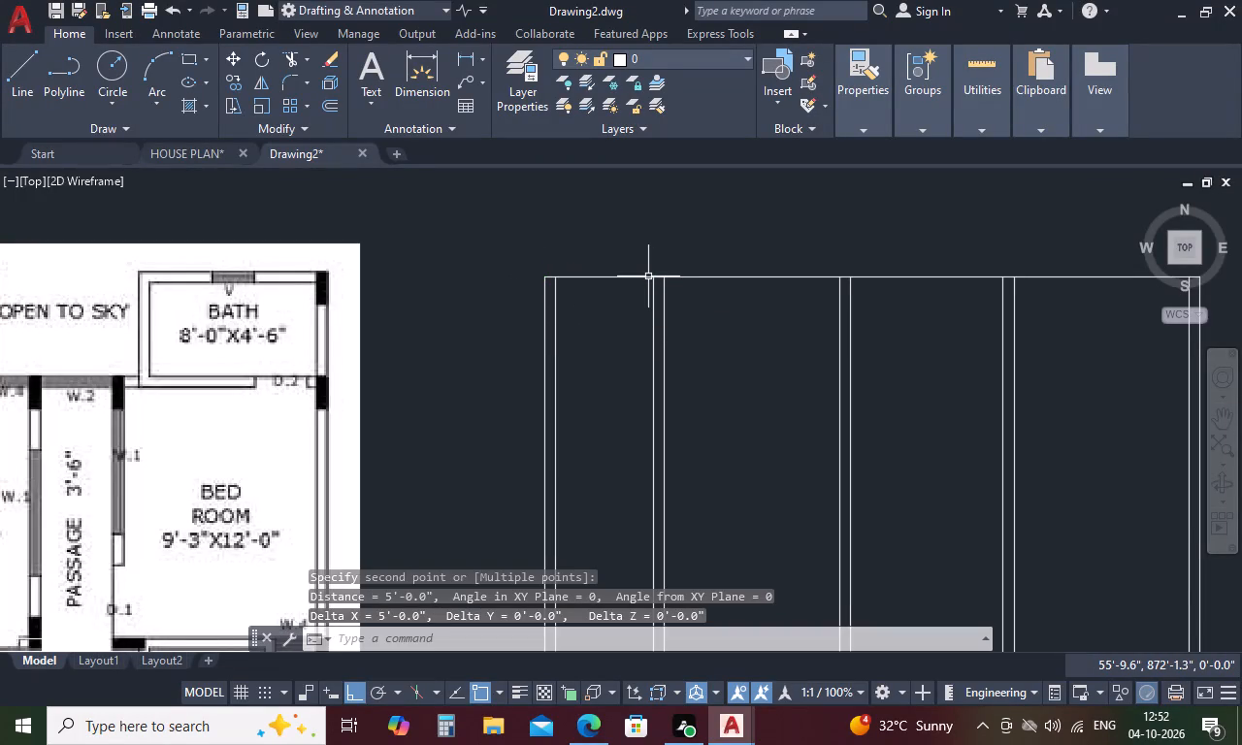
pyautogui.press('Escape')
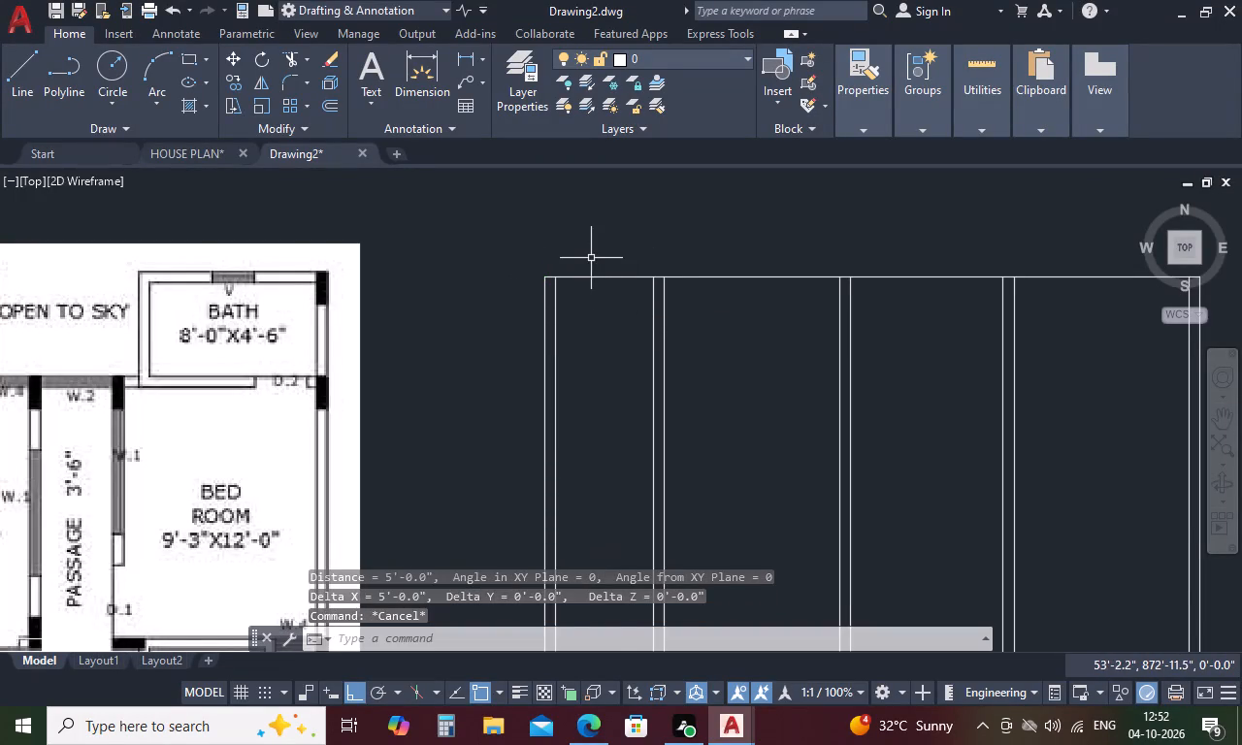
# Offset the plot's top edge 6" downward to give the top outer wall its thickness.
pyautogui.scroll(-3, 591, 258)
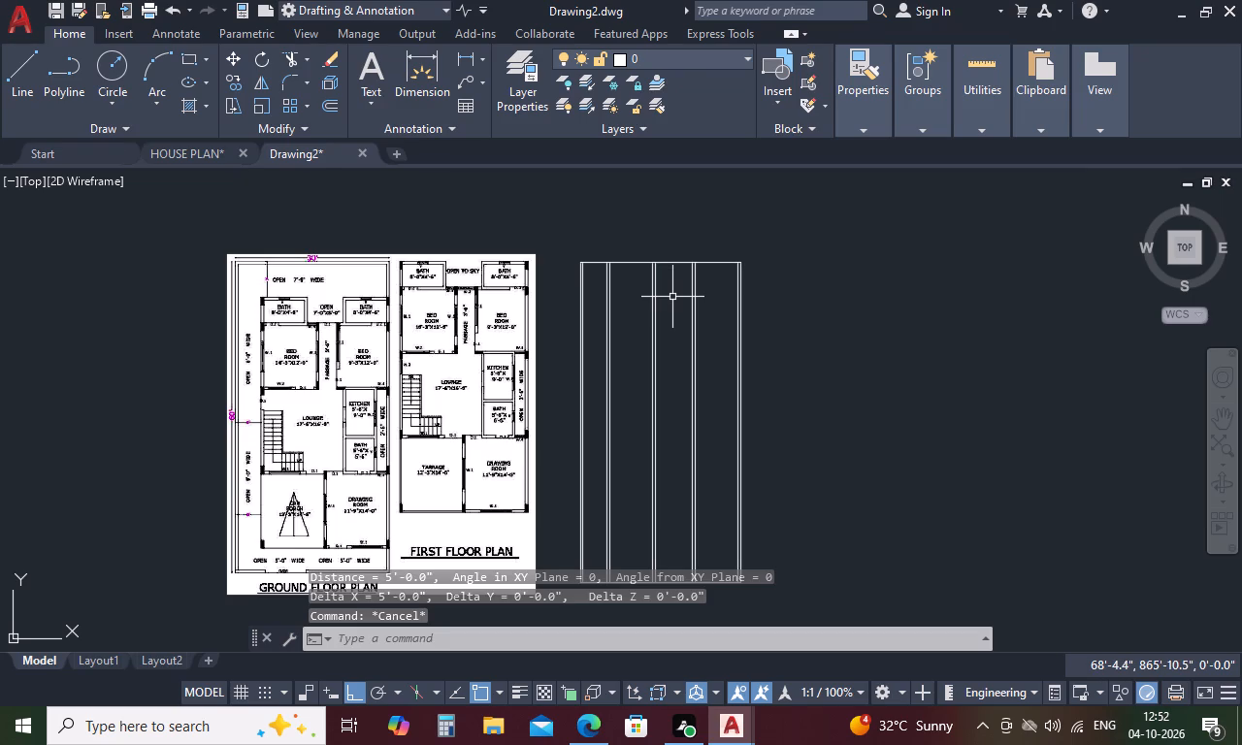
pyautogui.write('O')
pyautogui.press('space')
pyautogui.press('6')
pyautogui.press('space')
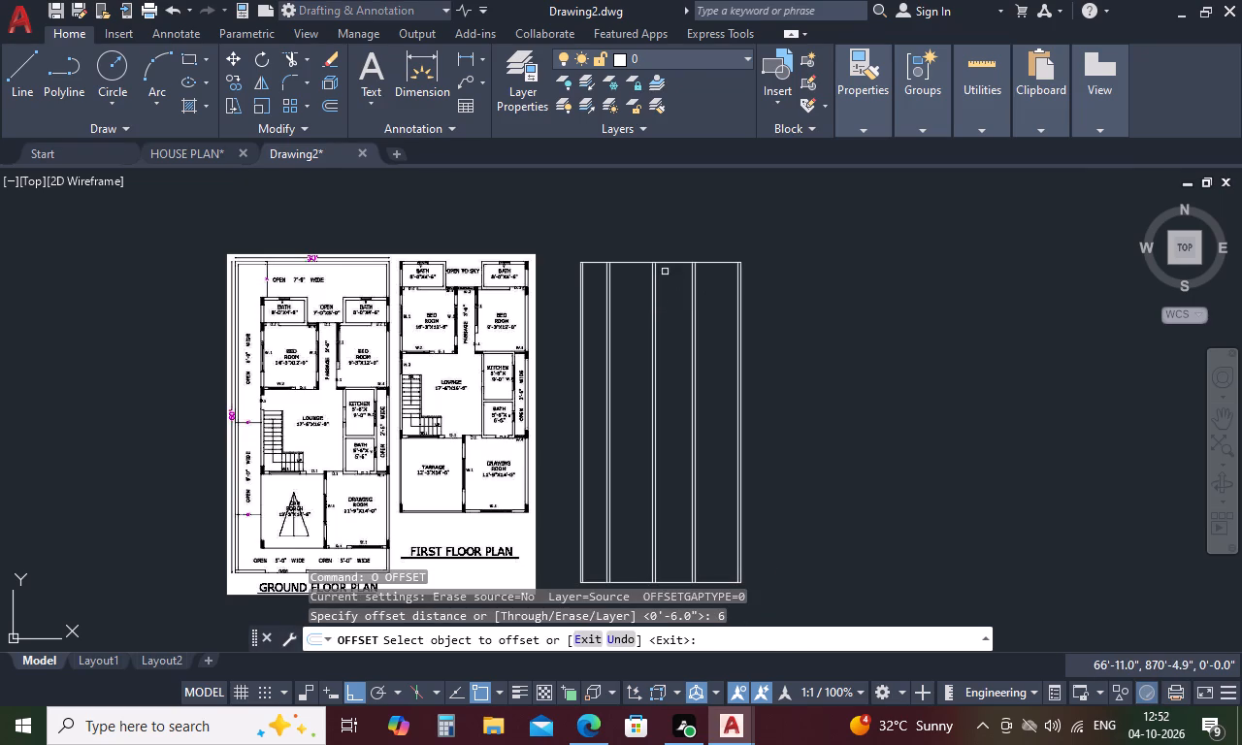
pyautogui.click(671, 263)
pyautogui.click(671, 303)
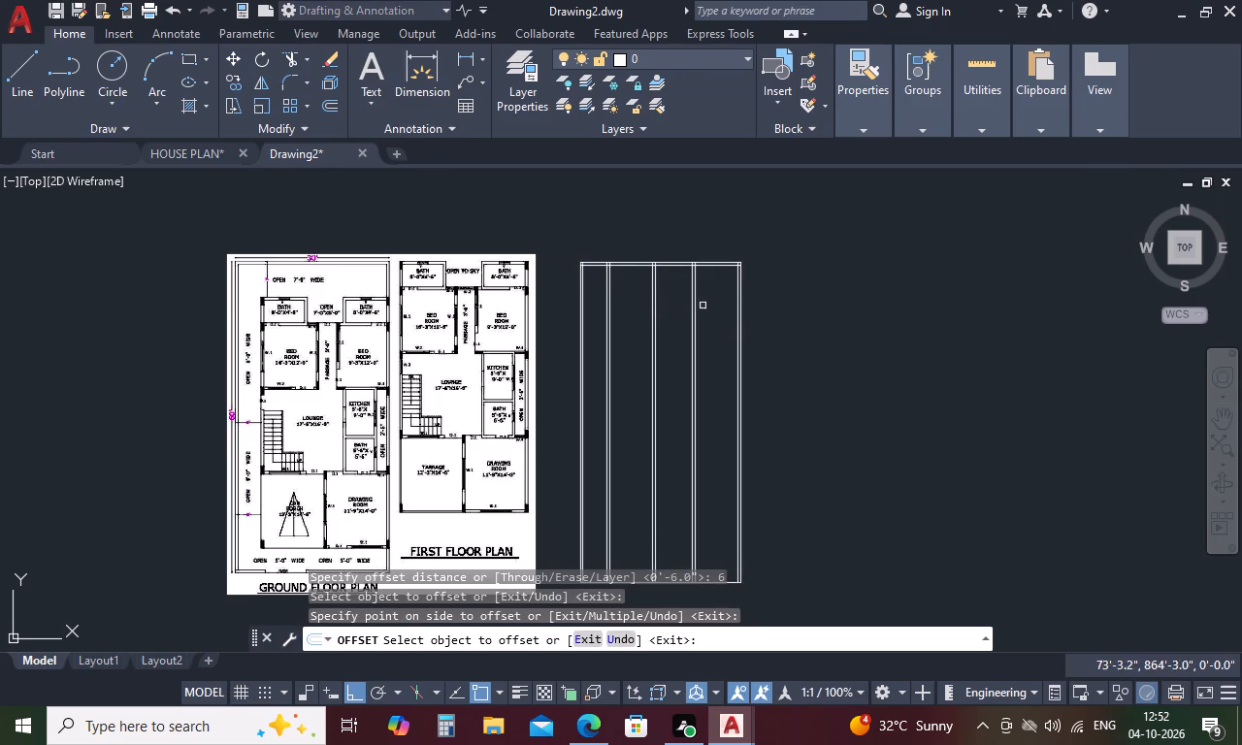
# Offset the plot's outer top edge 7' downward for the depth of the rear open area.
pyautogui.press('space')
pyautogui.press('space')
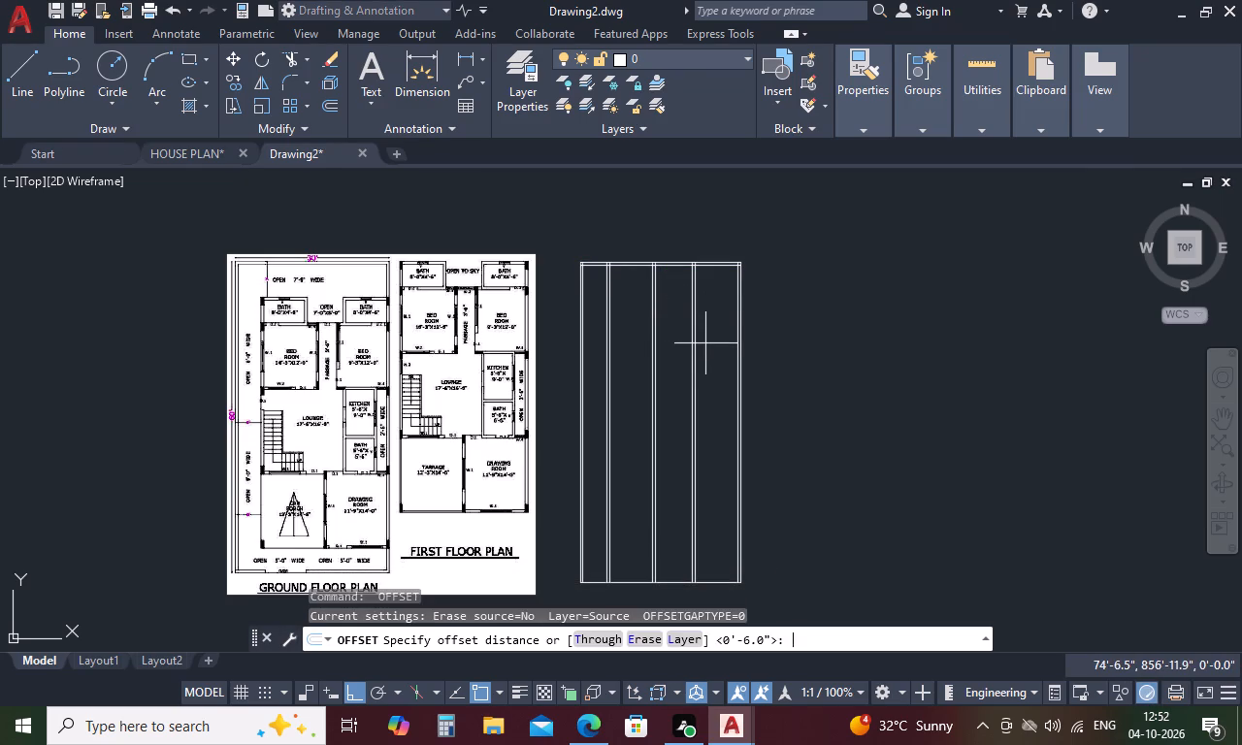
pyautogui.scroll(2, 644, 256)
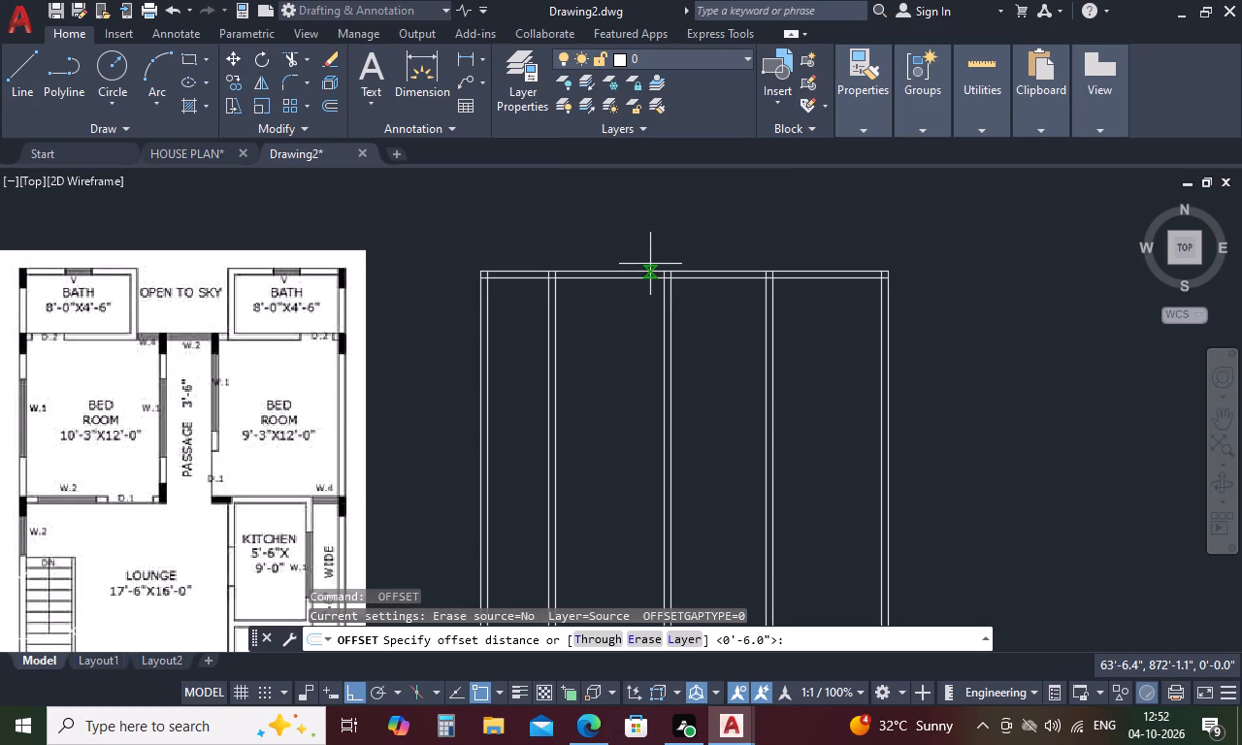
pyautogui.press('7')
pyautogui.write("'")
pyautogui.press('space')
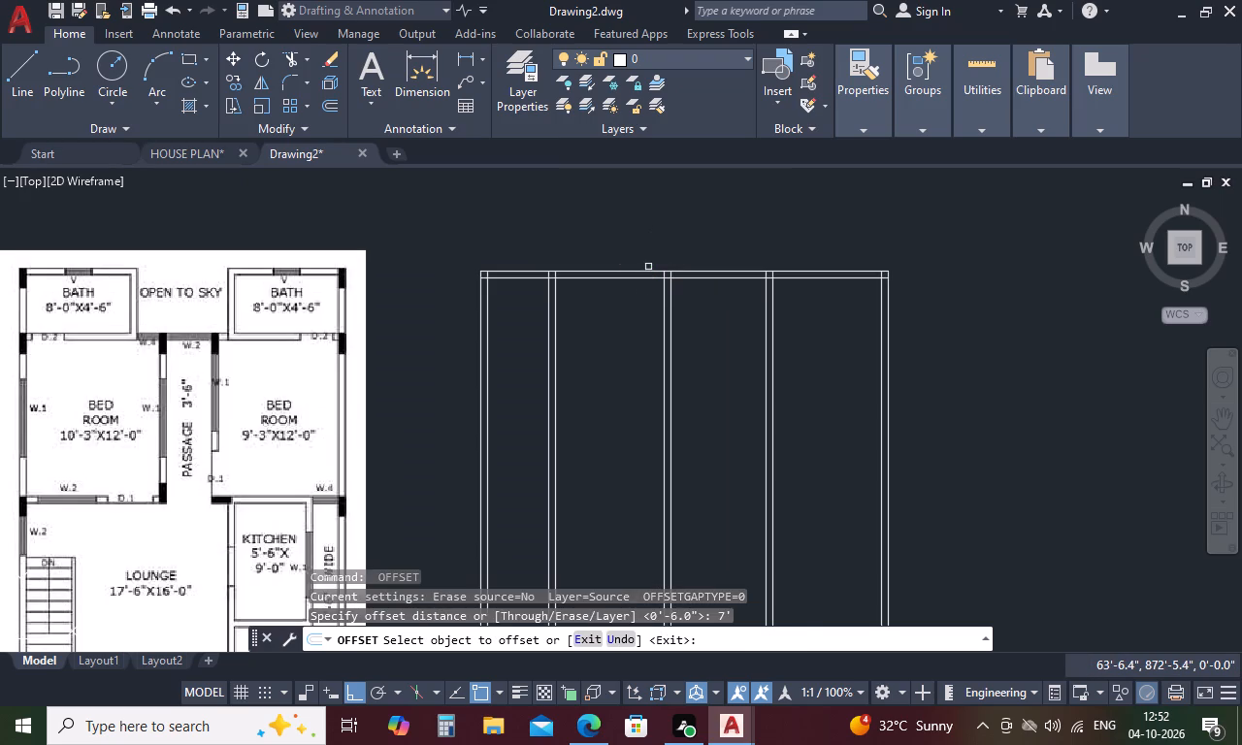
pyautogui.click(648, 269)
pyautogui.click(649, 327)
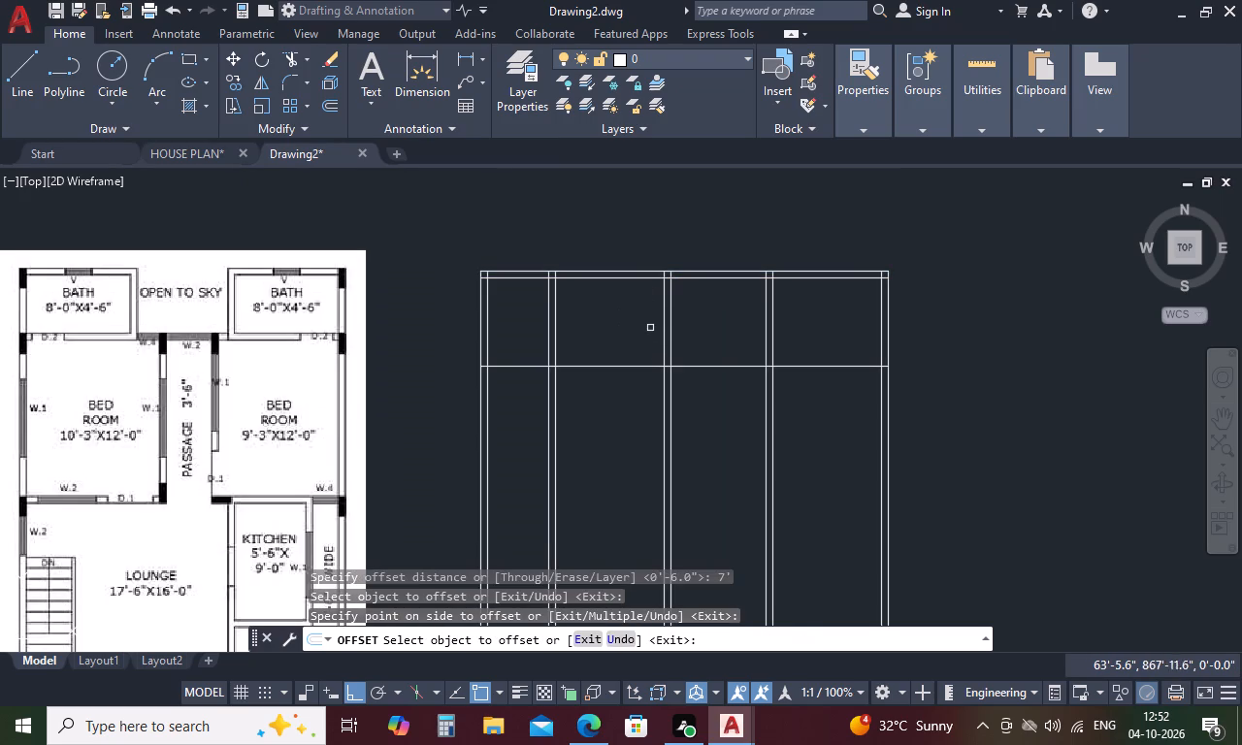
# Offset the line bounding the 7' open area 6" downward to form the cross wall.
pyautogui.press('space')
pyautogui.press('space')
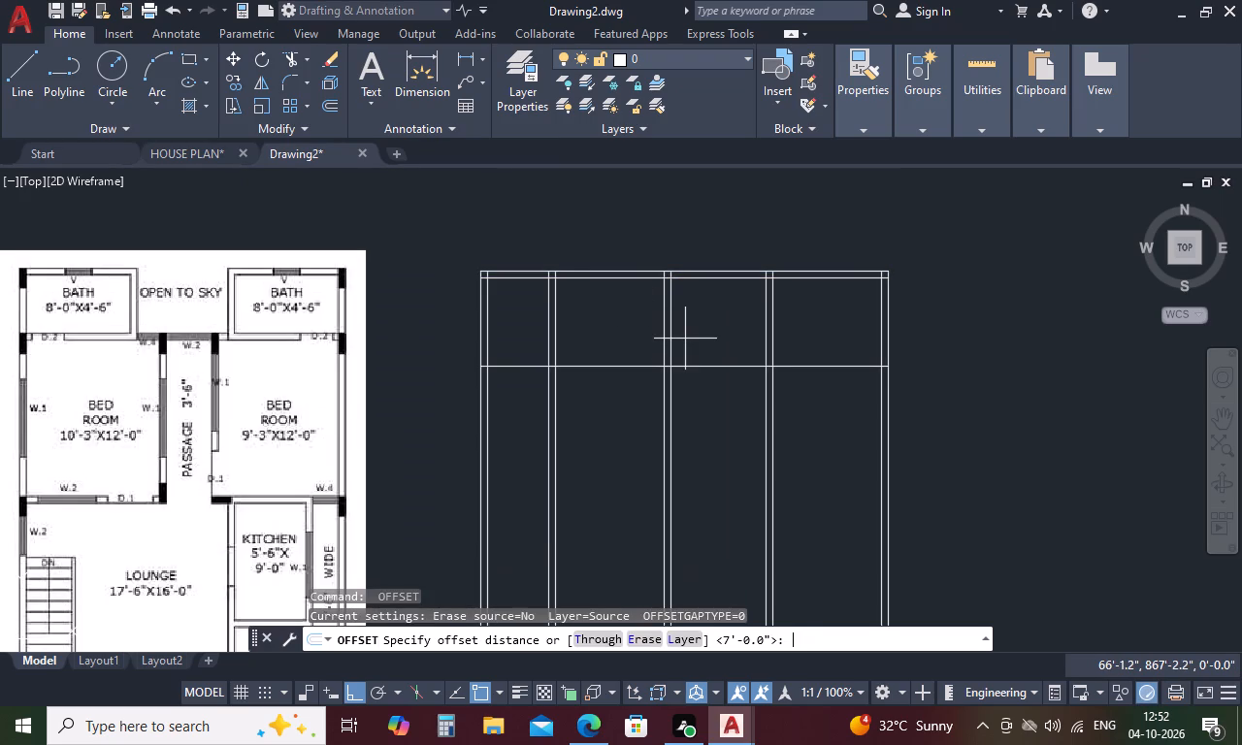
pyautogui.write('6')
pyautogui.press('space')
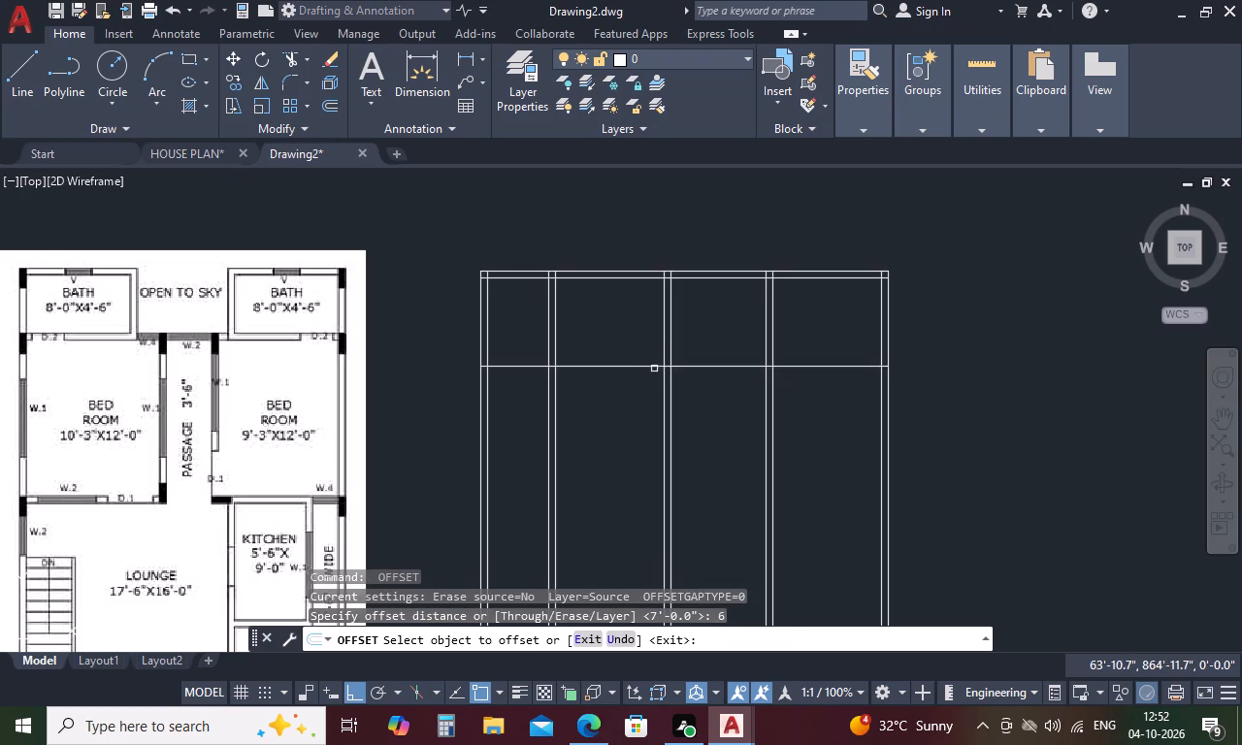
pyautogui.click(643, 365)
pyautogui.click(631, 432)
pyautogui.press('Escape')
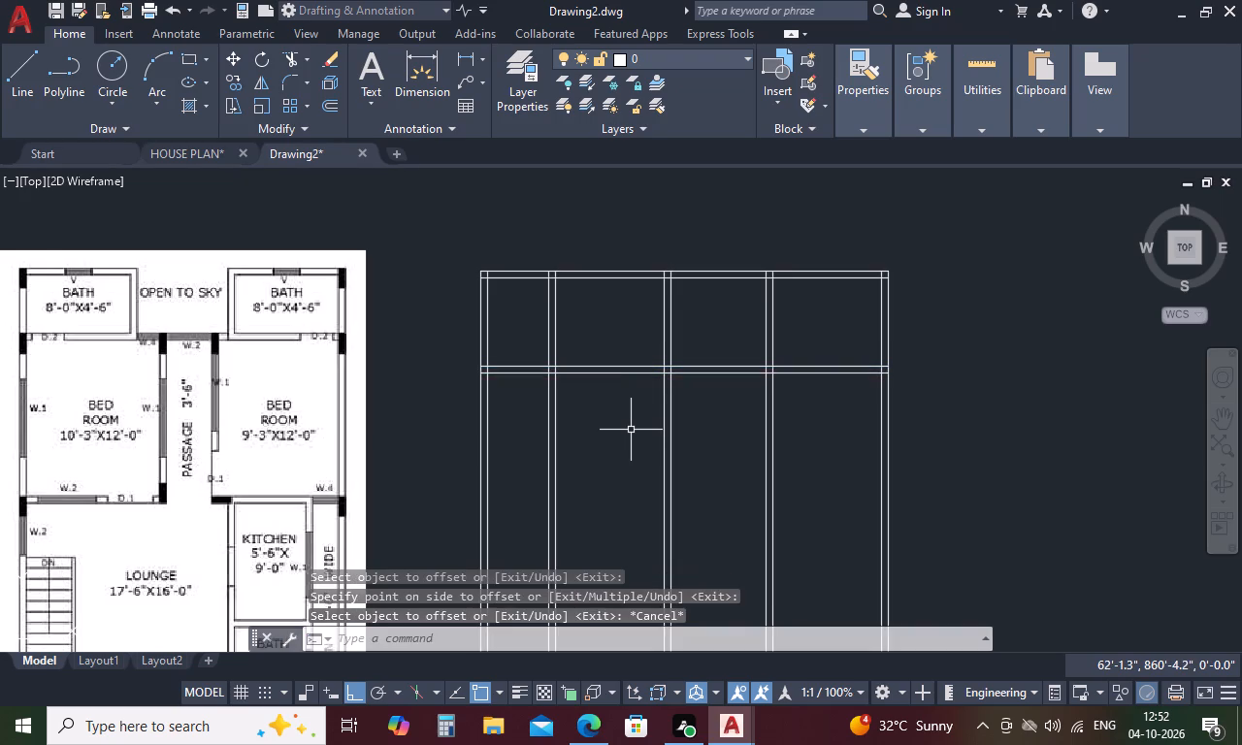
# Trim the overlapping wall line ends at the top-left corner of the outer wall.
pyautogui.press('t')
pyautogui.press('r')
pyautogui.press('space')
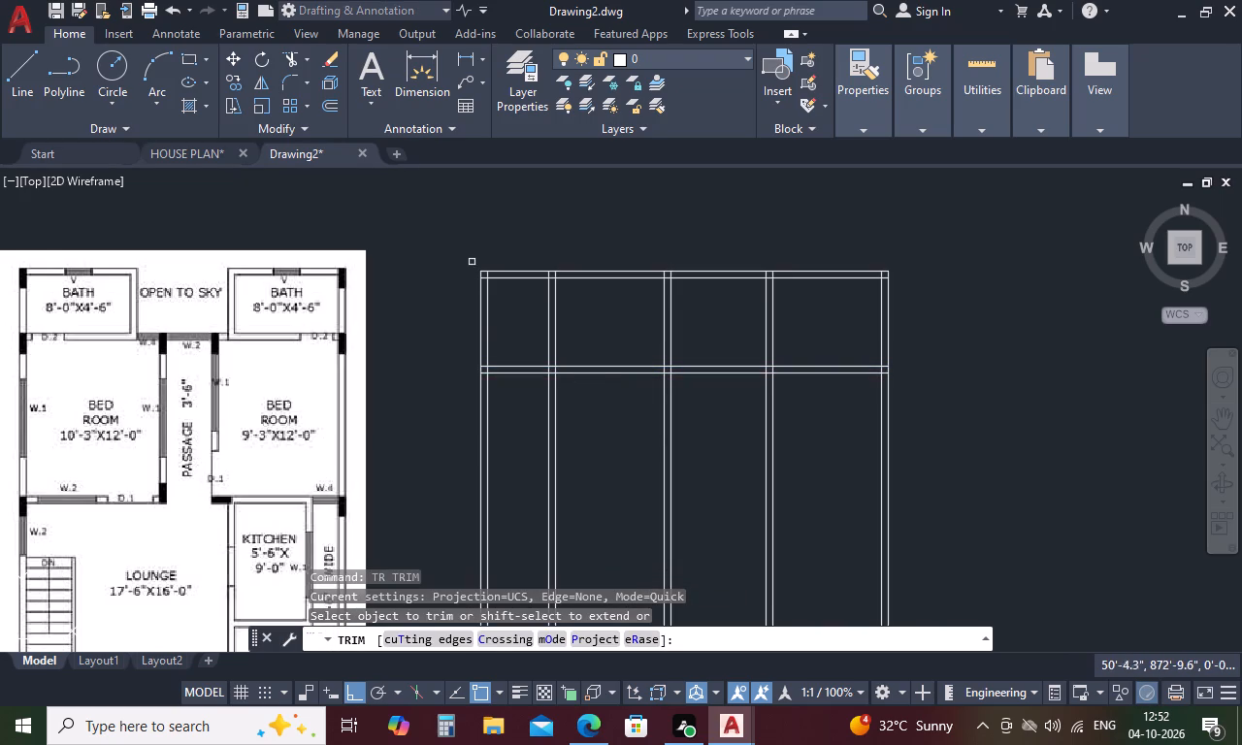
pyautogui.scroll(4, 474, 261)
pyautogui.moveTo(574, 351); pyautogui.dragTo(548, 363)
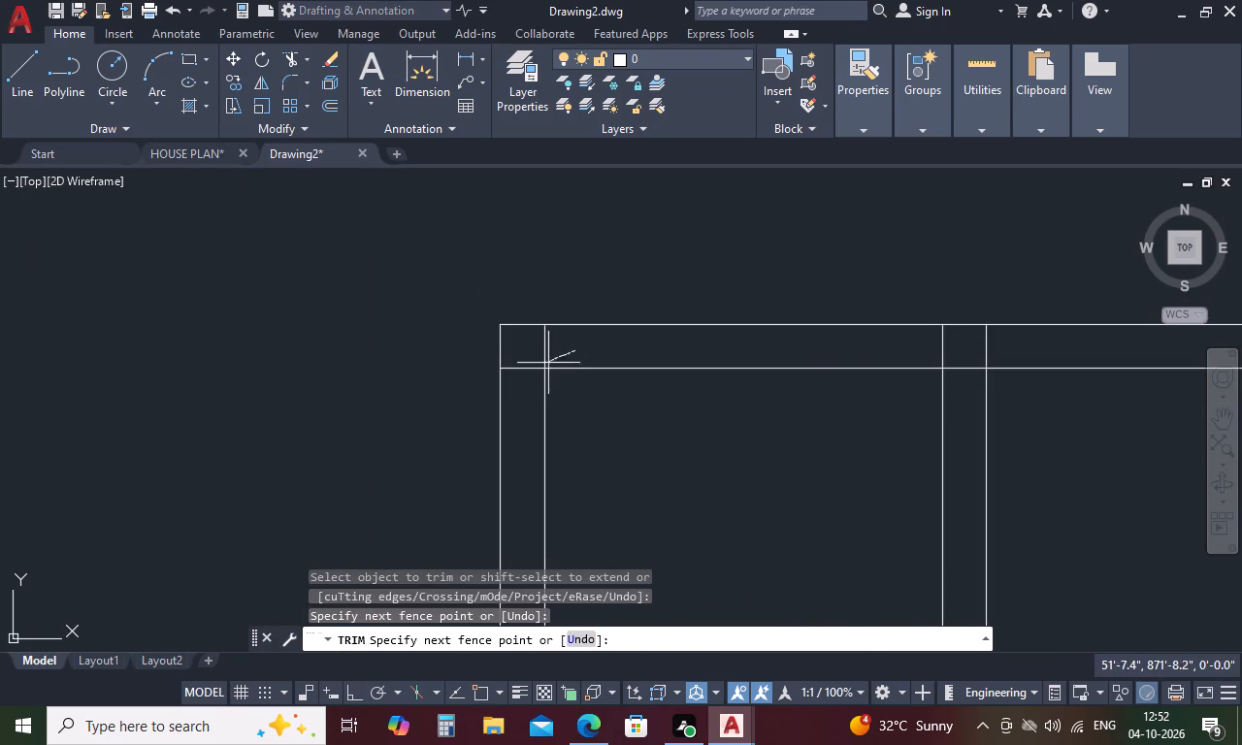
pyautogui.moveTo(548, 363); pyautogui.dragTo(525, 385)
# Trim the partition lines out of the top outer wall's thickness and clear the overlap at its top-right corner.
pyautogui.scroll(-4, 526, 375)
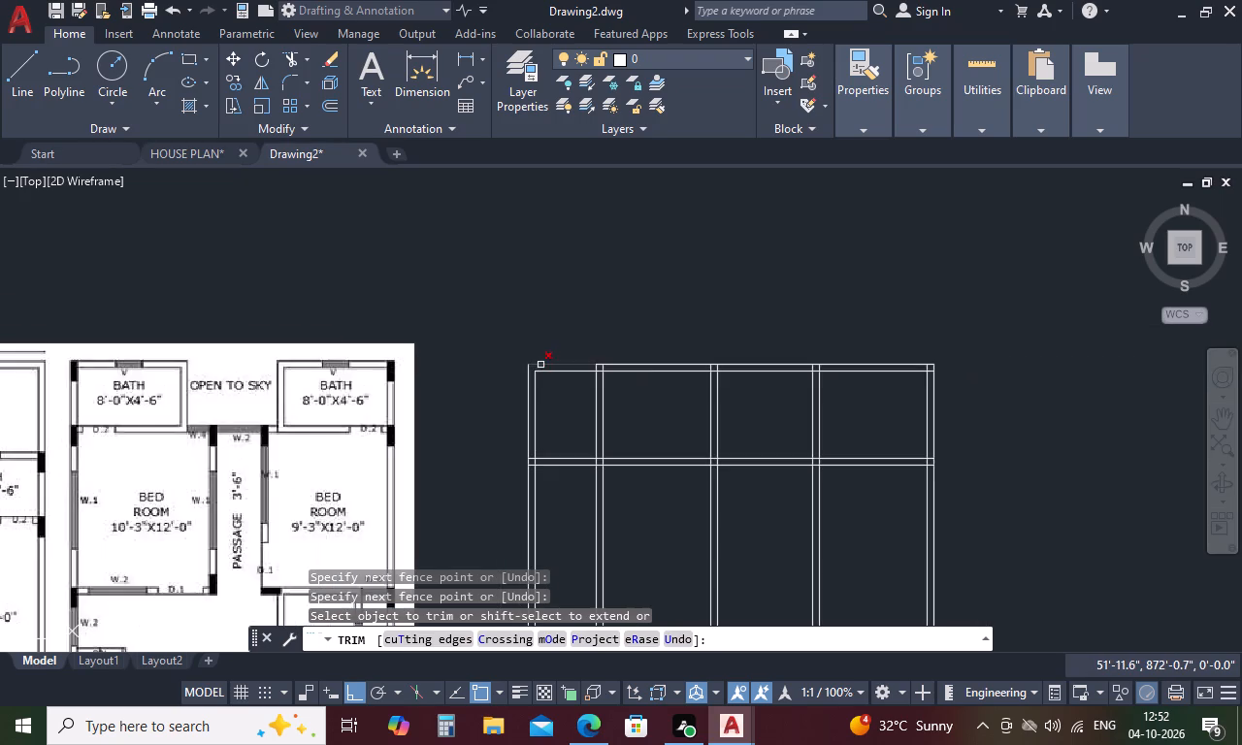
pyautogui.scroll(-1, 540, 365)
pyautogui.scroll(3, 572, 361)
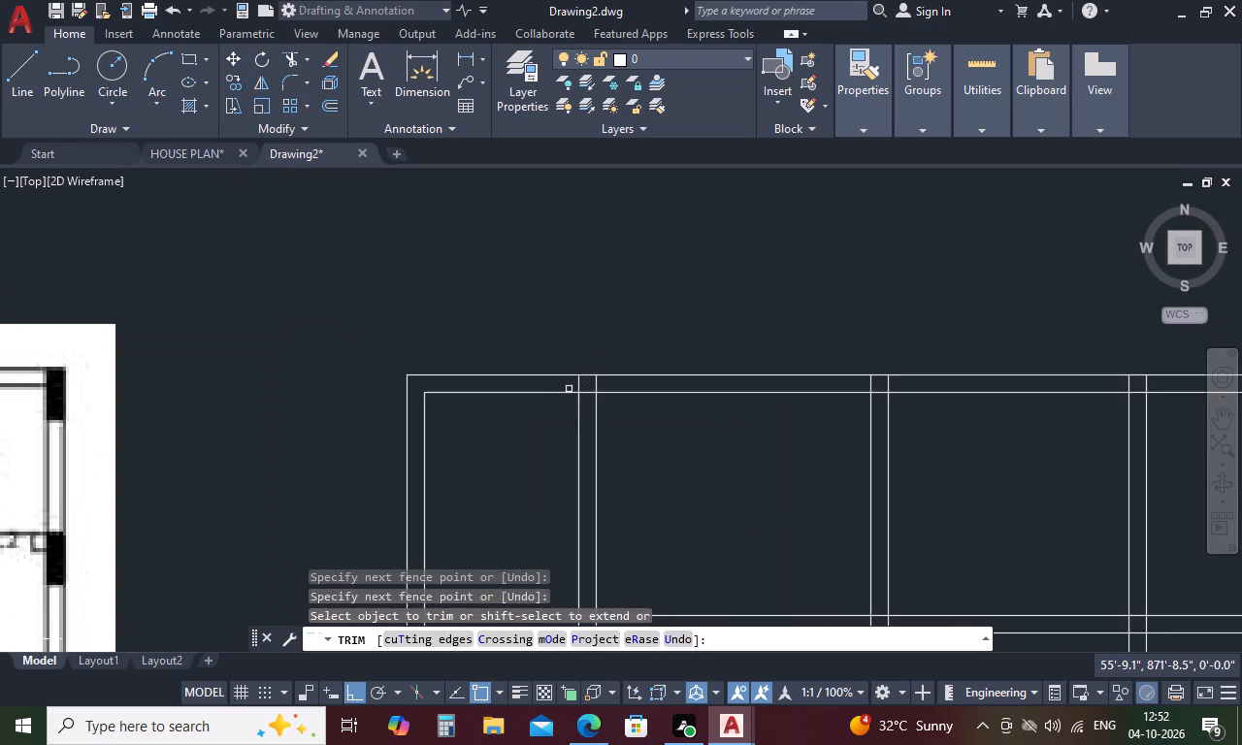
pyautogui.moveTo(568, 386); pyautogui.dragTo(702, 381)
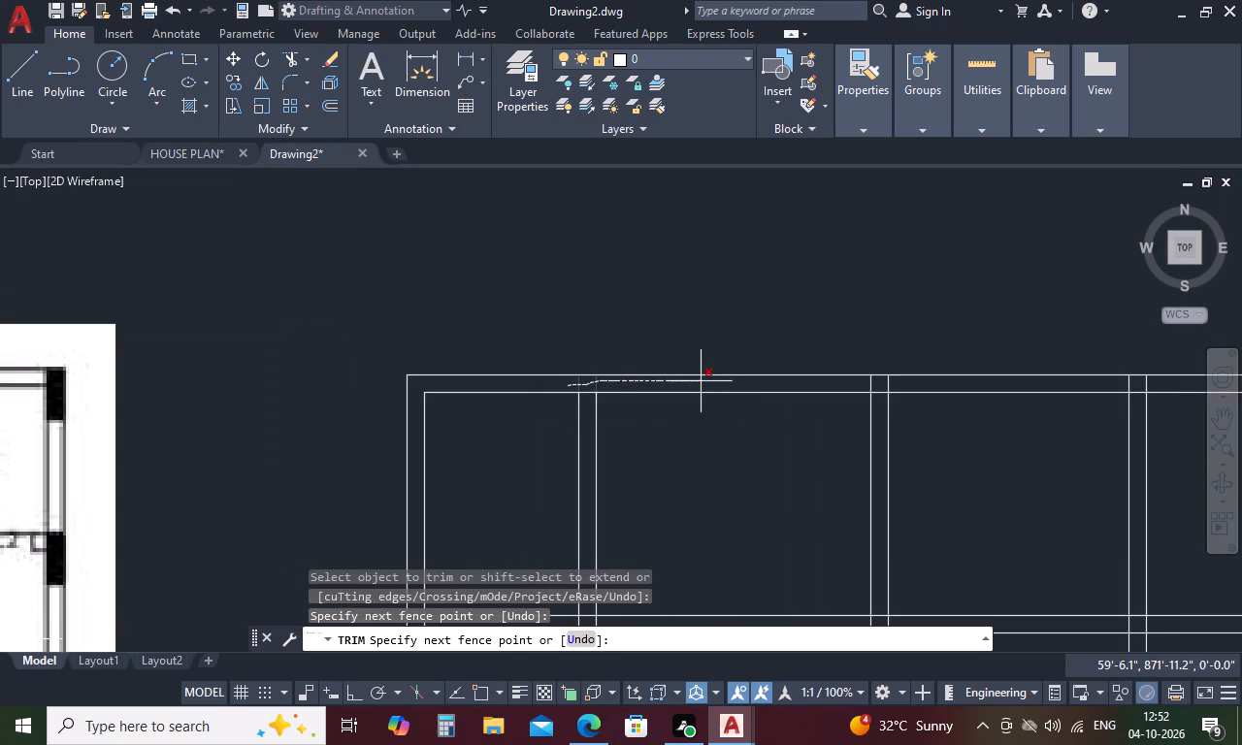
pyautogui.moveTo(702, 381); pyautogui.dragTo(916, 383)
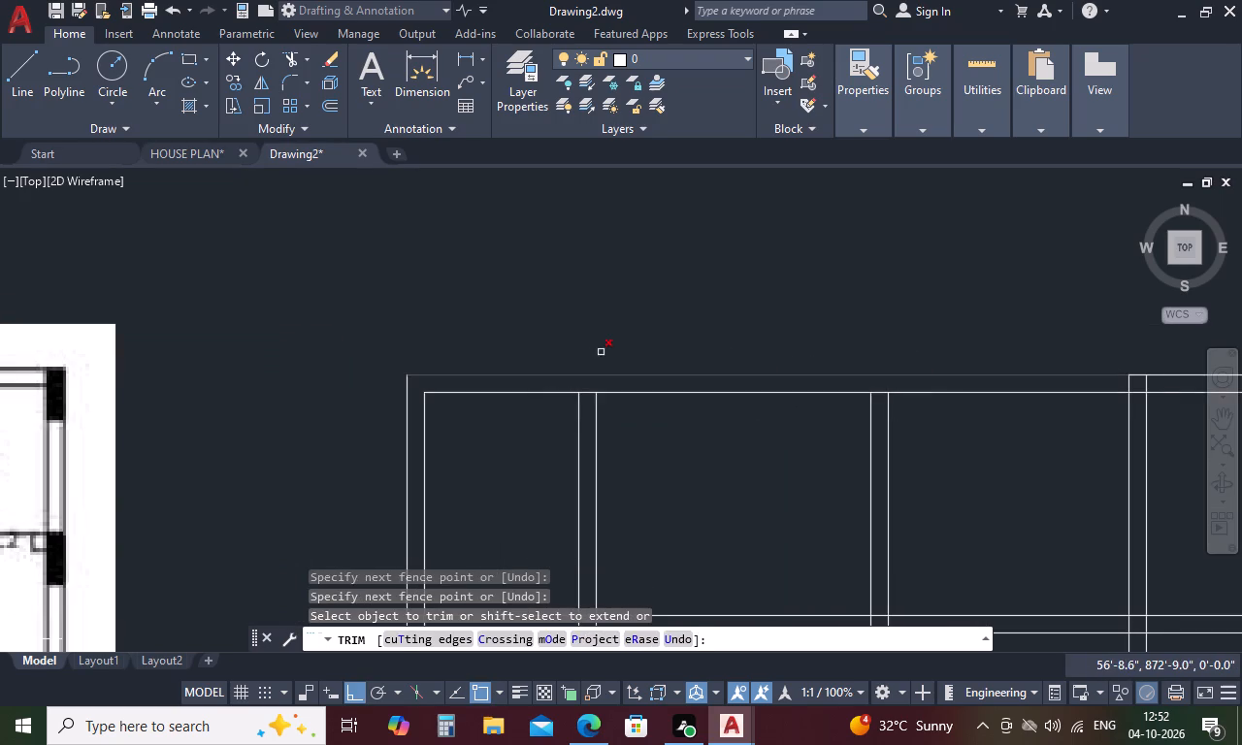
pyautogui.scroll(-2, 594, 343)
pyautogui.scroll(3, 887, 356)
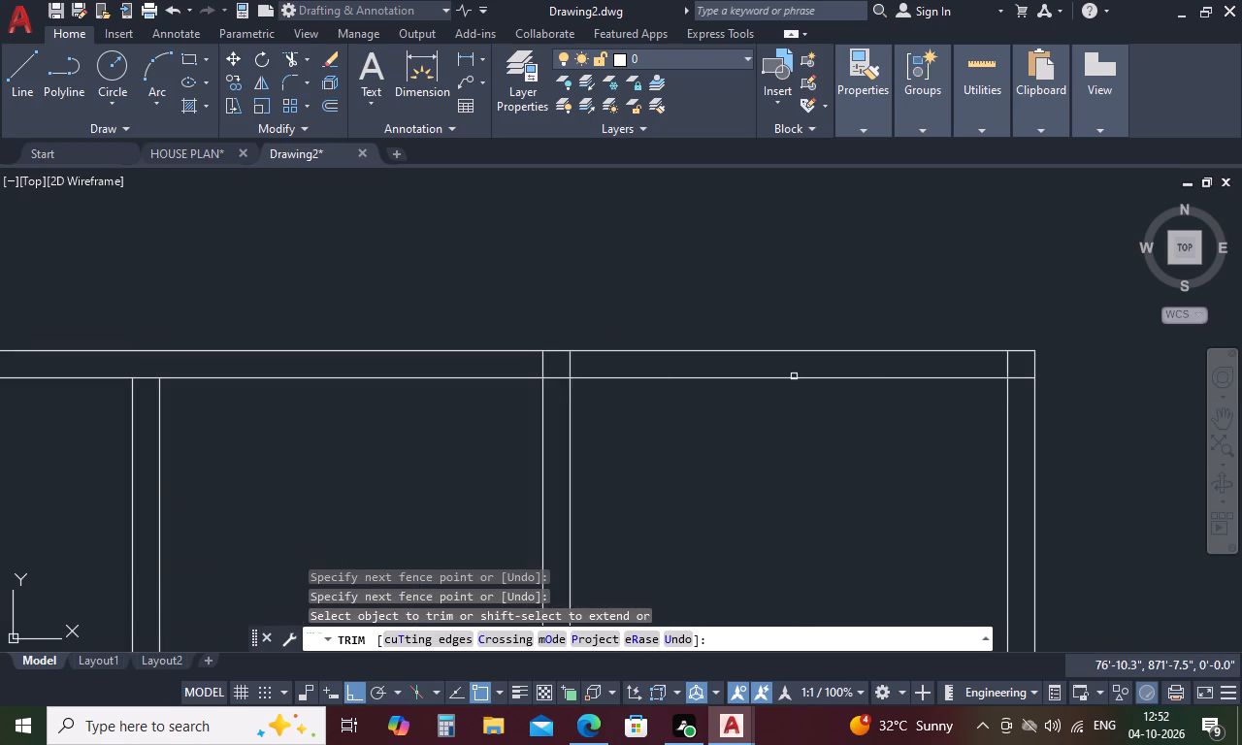
pyautogui.moveTo(506, 359); pyautogui.dragTo(644, 362)
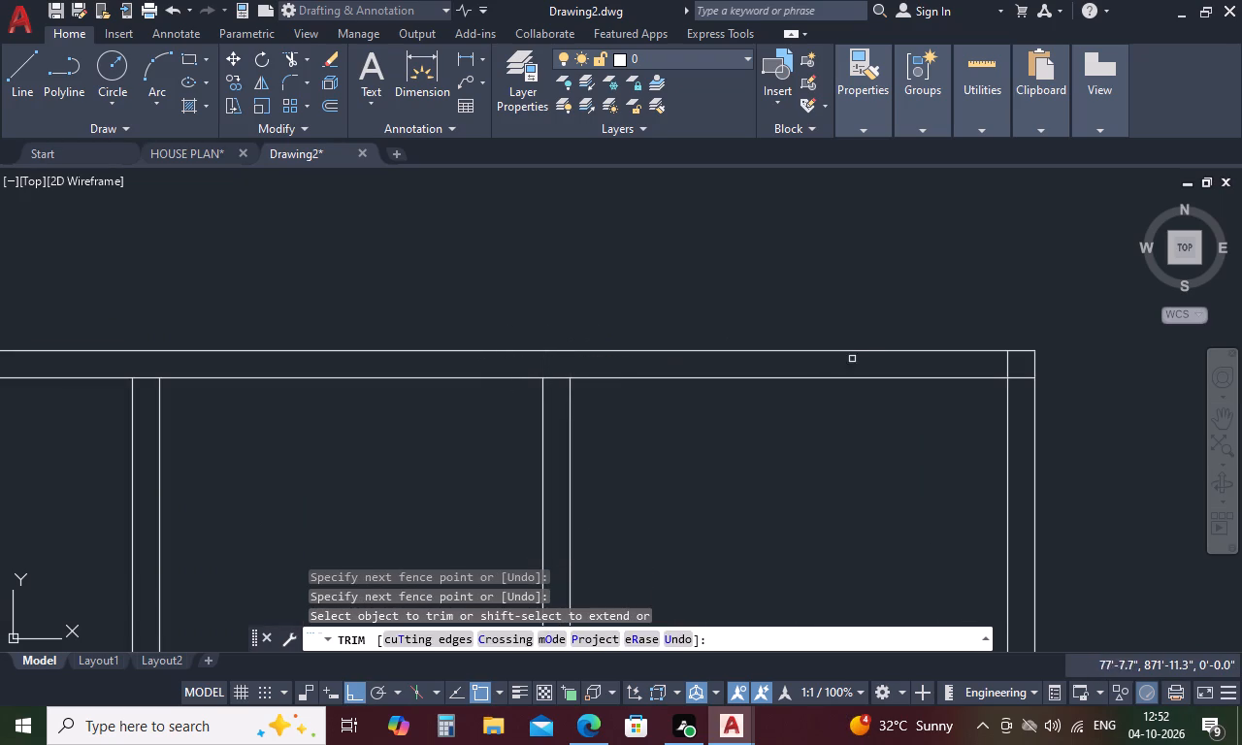
pyautogui.moveTo(1001, 363); pyautogui.dragTo(1027, 401)
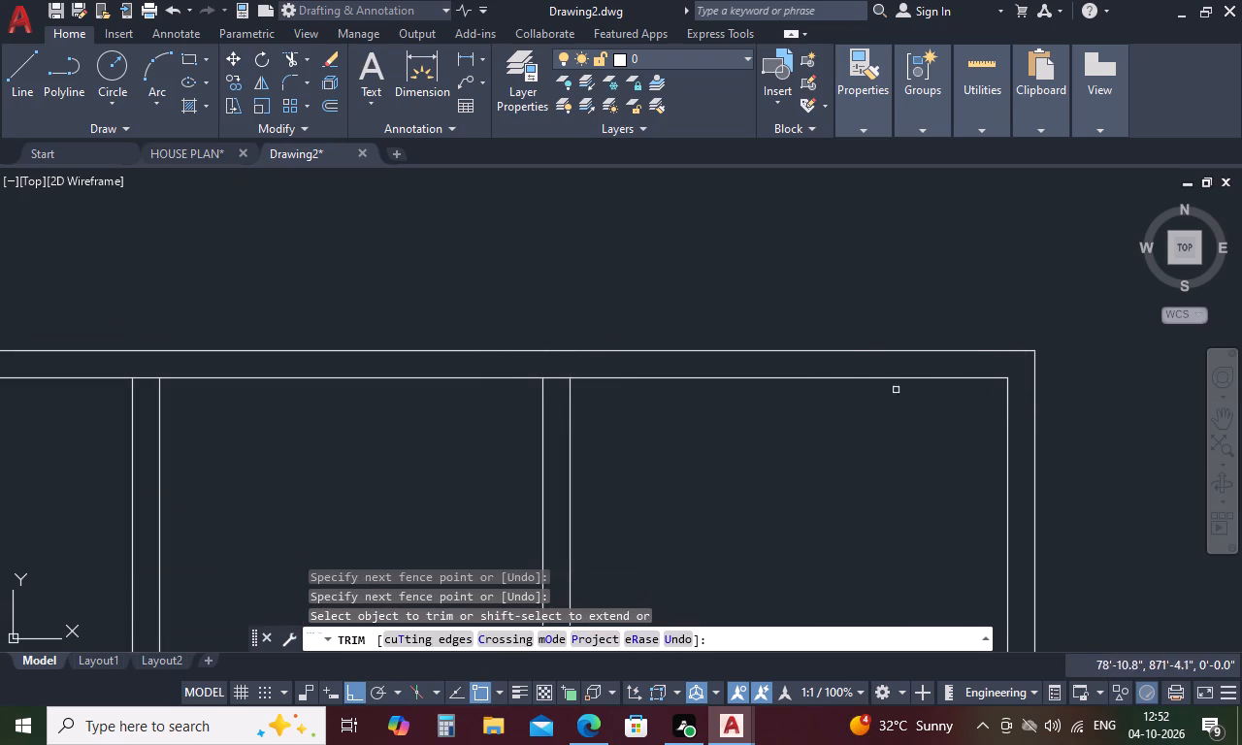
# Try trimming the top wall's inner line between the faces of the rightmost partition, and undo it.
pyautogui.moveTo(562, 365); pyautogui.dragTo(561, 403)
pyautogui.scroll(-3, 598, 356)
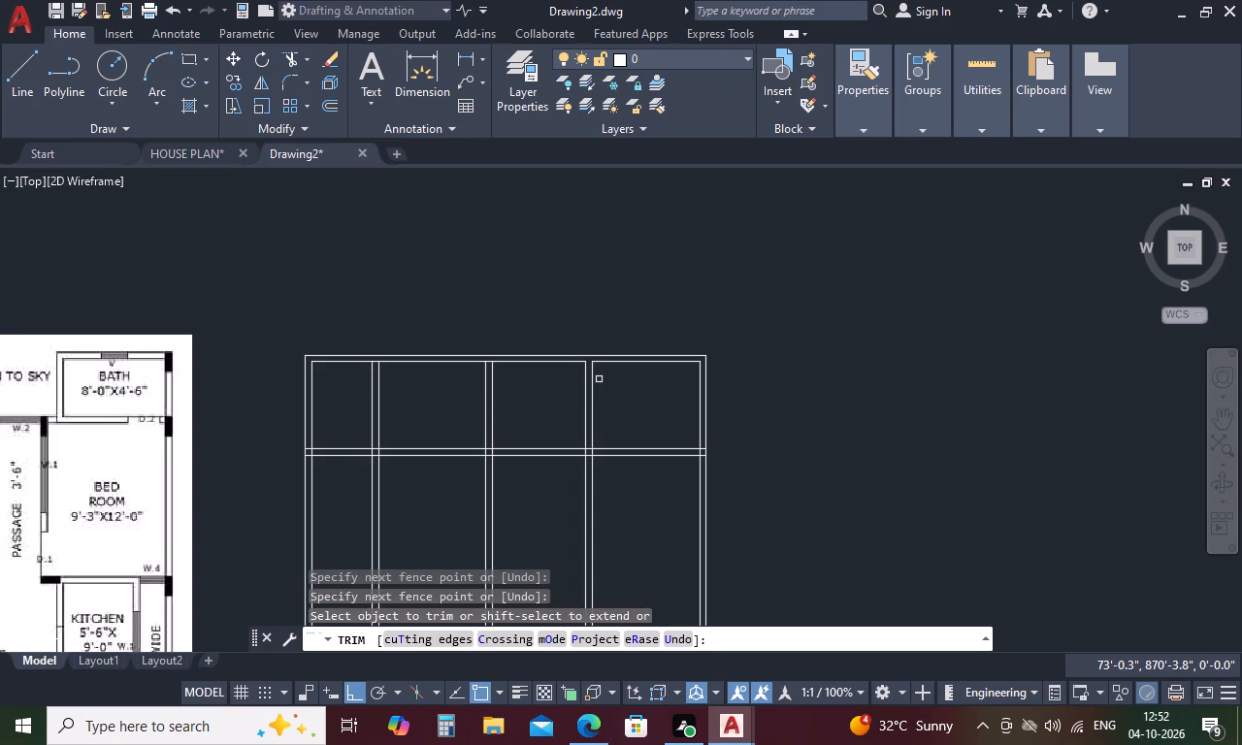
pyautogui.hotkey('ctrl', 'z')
# Trim all three partitions' lines out of the 7' open area between the top wall and the cross wall.
pyautogui.scroll(-3, 614, 365)
pyautogui.moveTo(365, 401); pyautogui.dragTo(626, 405)
# Trim both cross wall lines out of the left outer wall and the 5' left open strip, back to the leftmost partition.
pyautogui.scroll(-2, 642, 394)
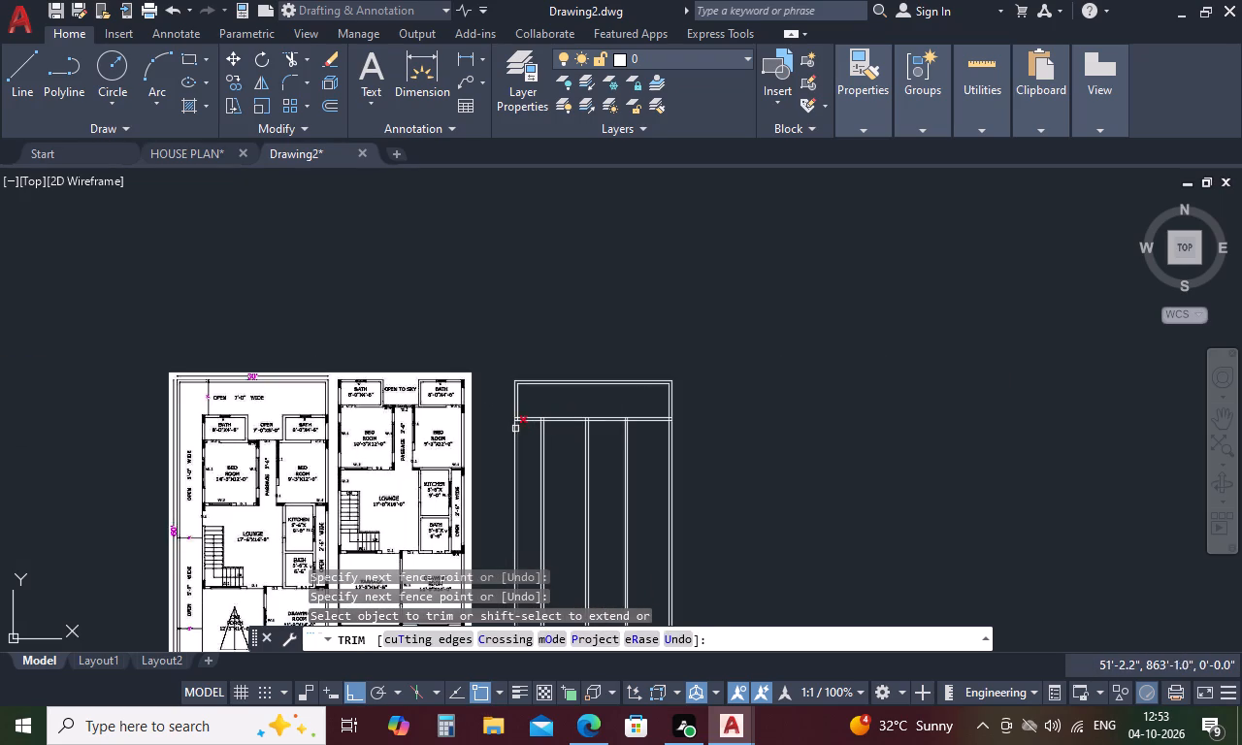
pyautogui.scroll(4, 516, 423)
pyautogui.moveTo(509, 395); pyautogui.dragTo(515, 437)
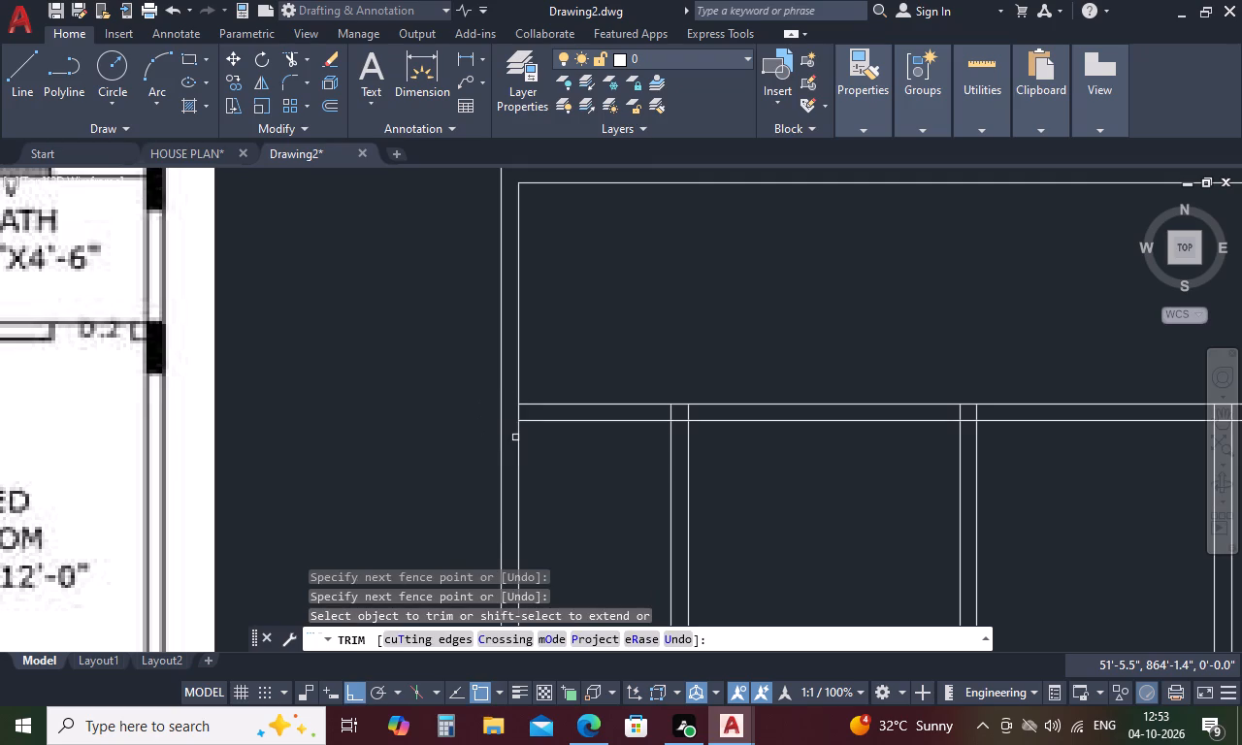
pyautogui.scroll(-2, 615, 387)
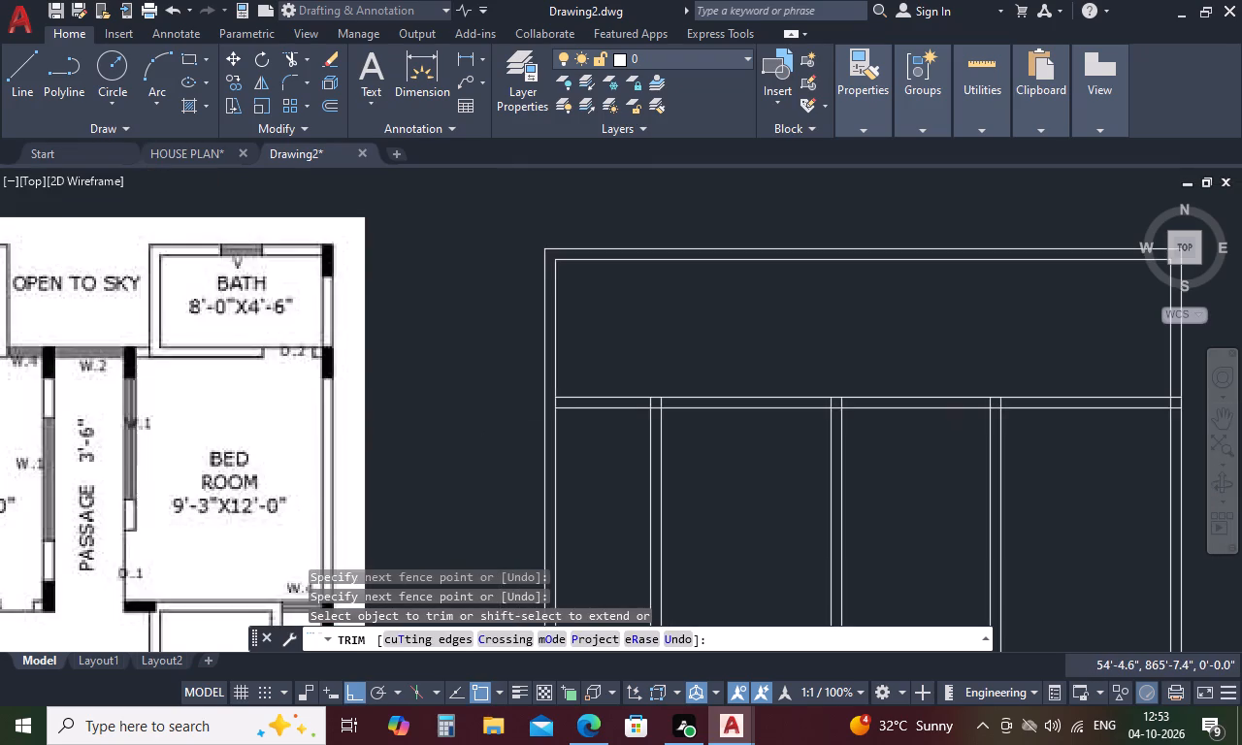
pyautogui.scroll(-1, 615, 387)
pyautogui.moveTo(620, 385); pyautogui.dragTo(620, 412)
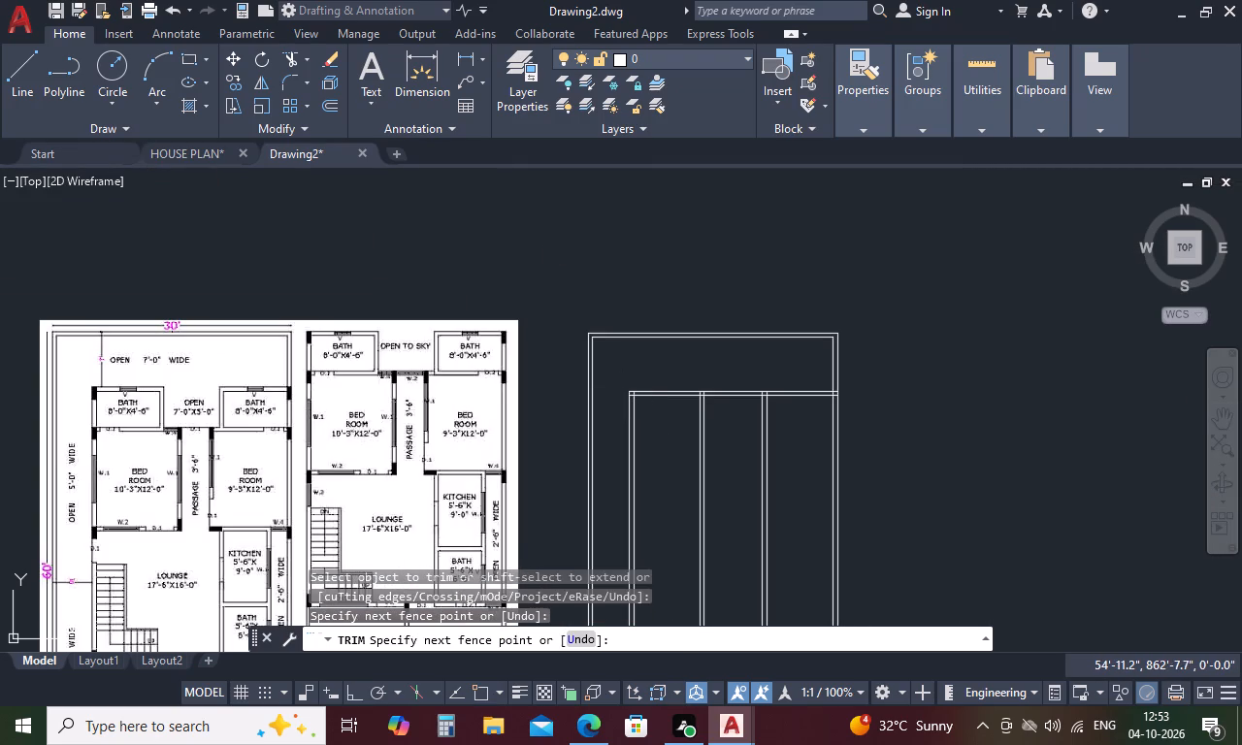
pyautogui.scroll(3, 635, 392)
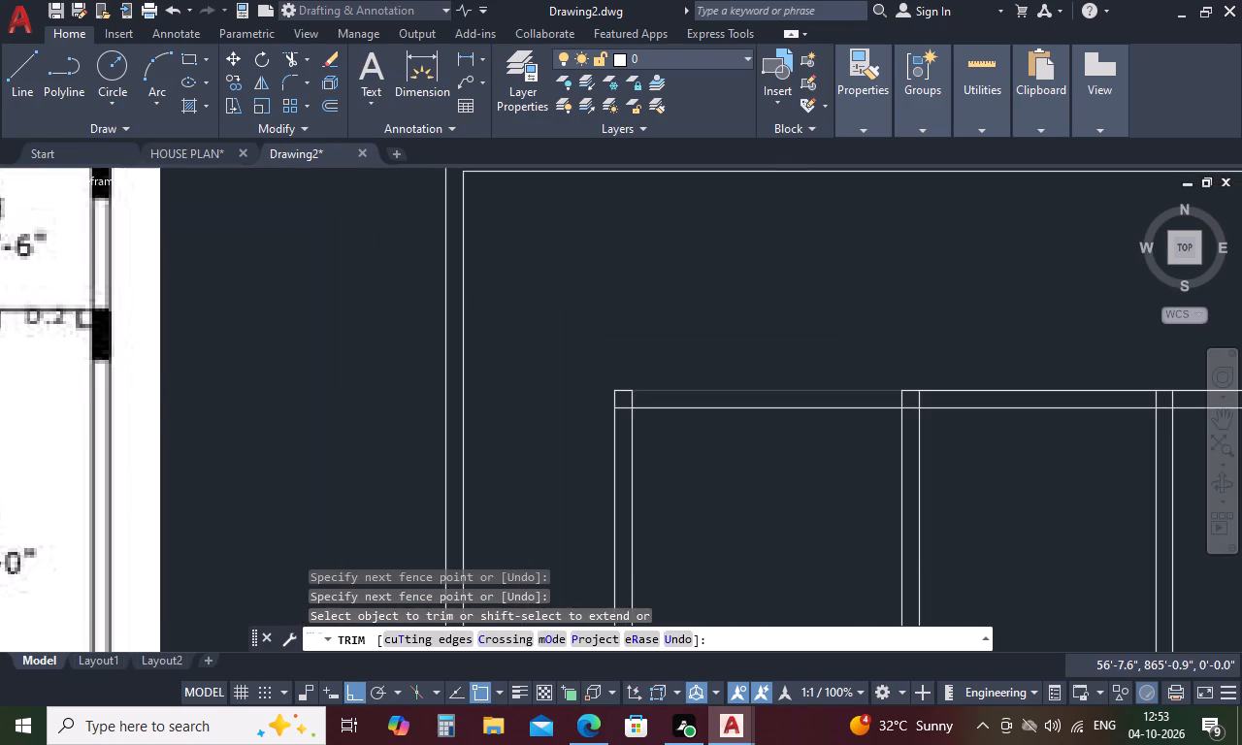
# Trim the overlapping lines at the corner where the cross wall meets the leftmost partition.
pyautogui.moveTo(636, 400); pyautogui.dragTo(624, 410)
pyautogui.scroll(-3, 625, 383)
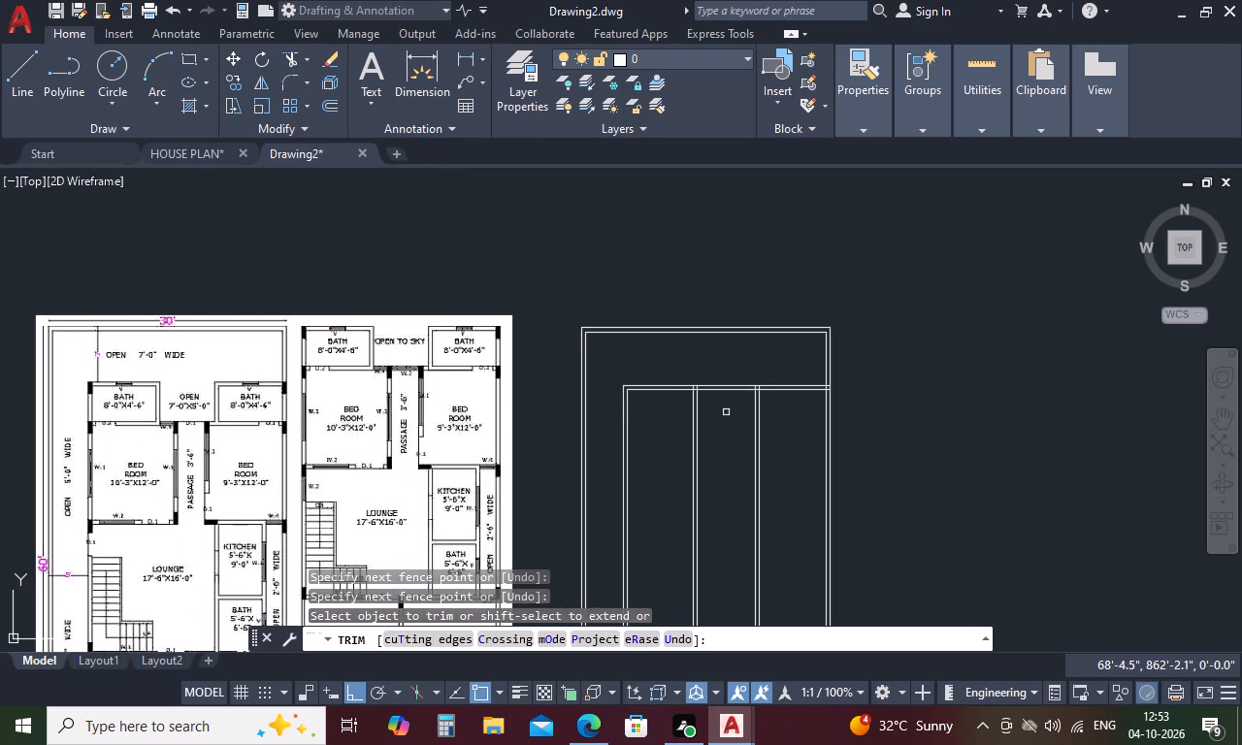
pyautogui.scroll(1, 695, 389)
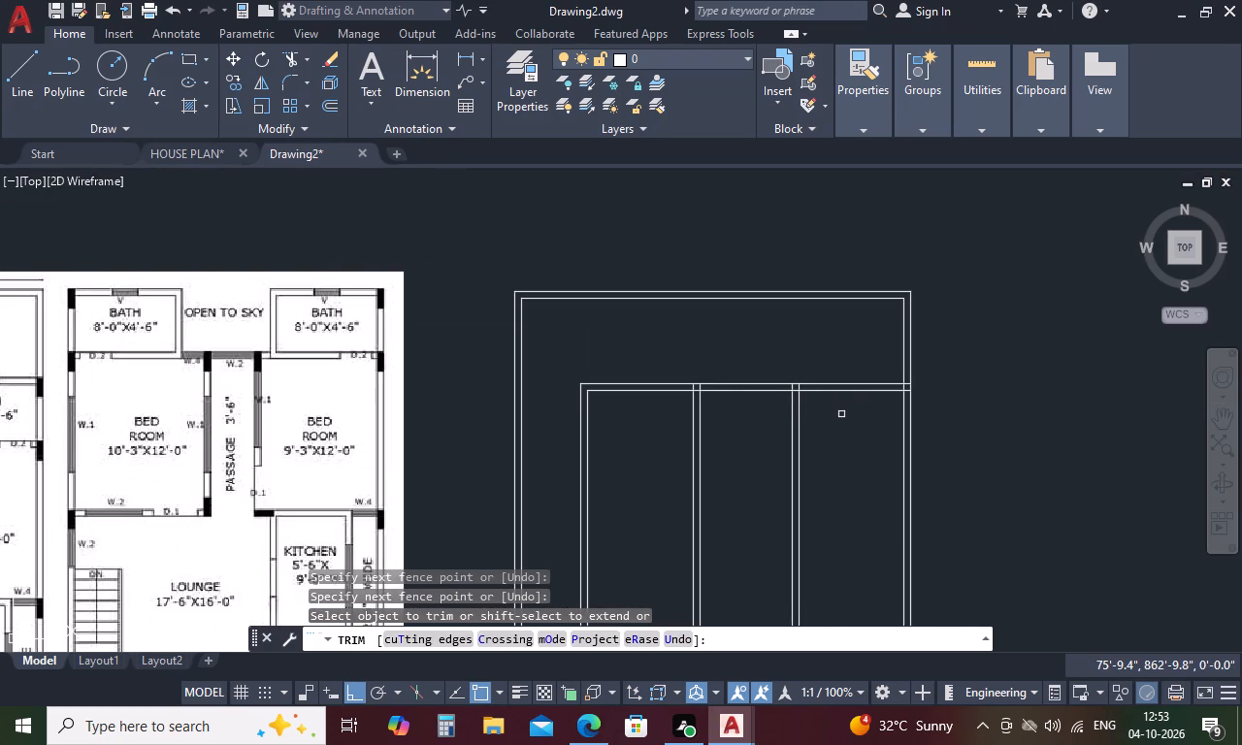
pyautogui.press('Escape')
# Offset the cross wall's lower line 4'6" downward to set the depth of the bath row.
pyautogui.write('O')
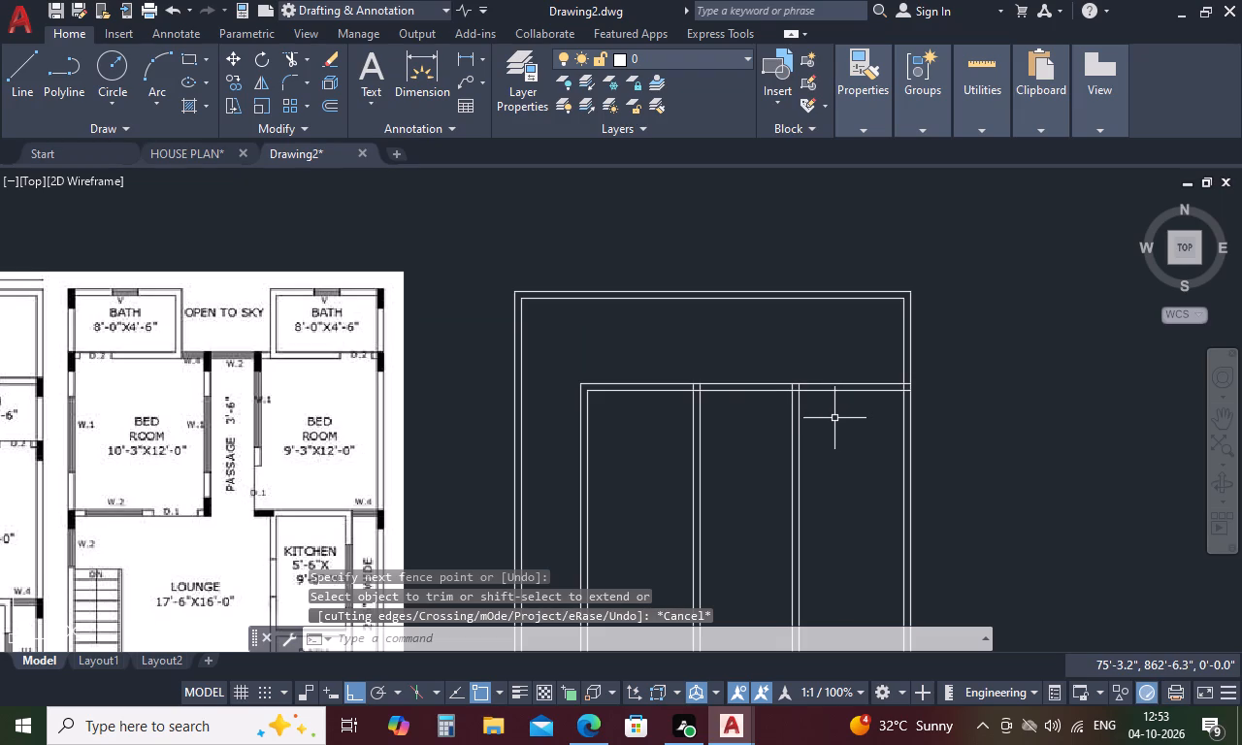
pyautogui.press('space')
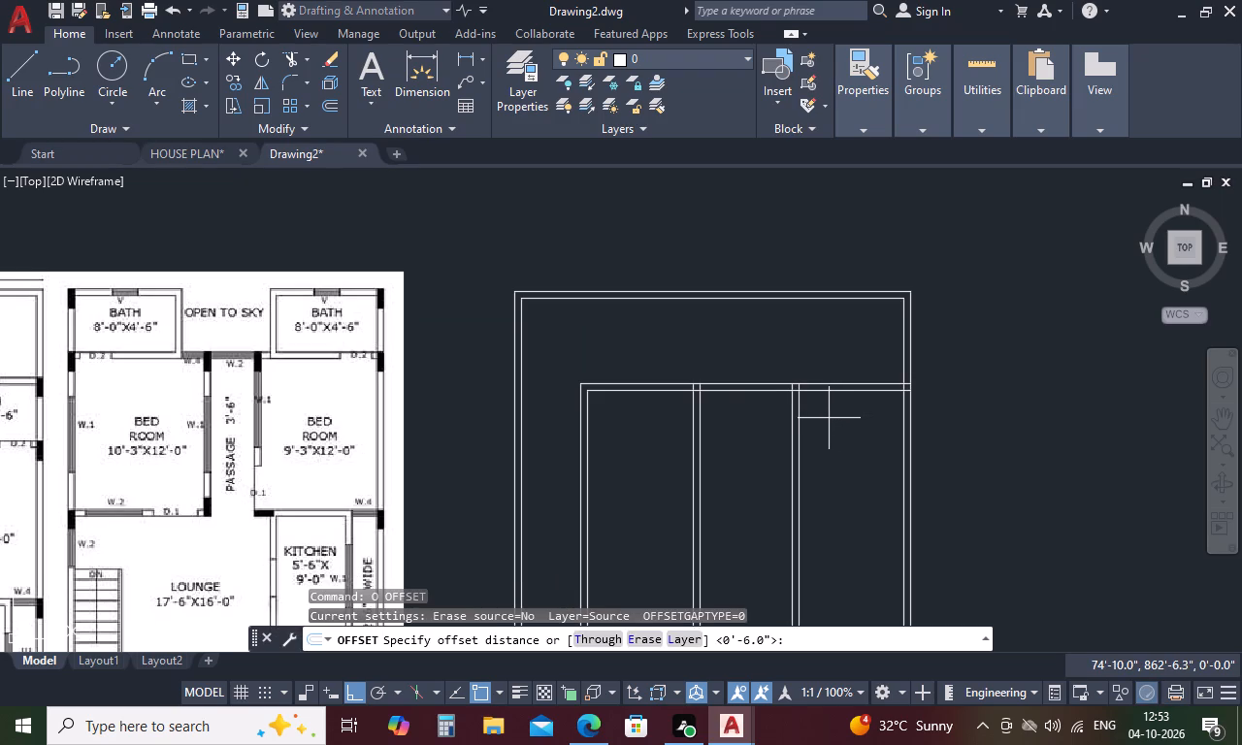
pyautogui.press('4')
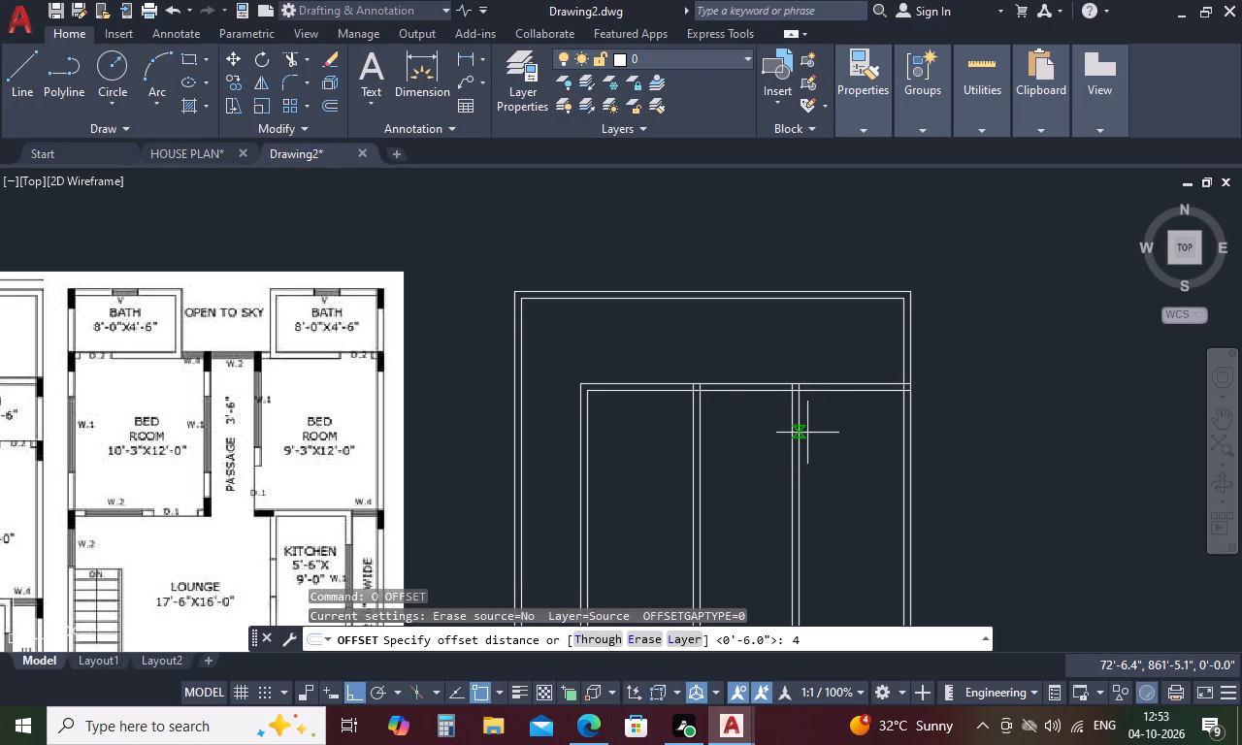
pyautogui.press("'")
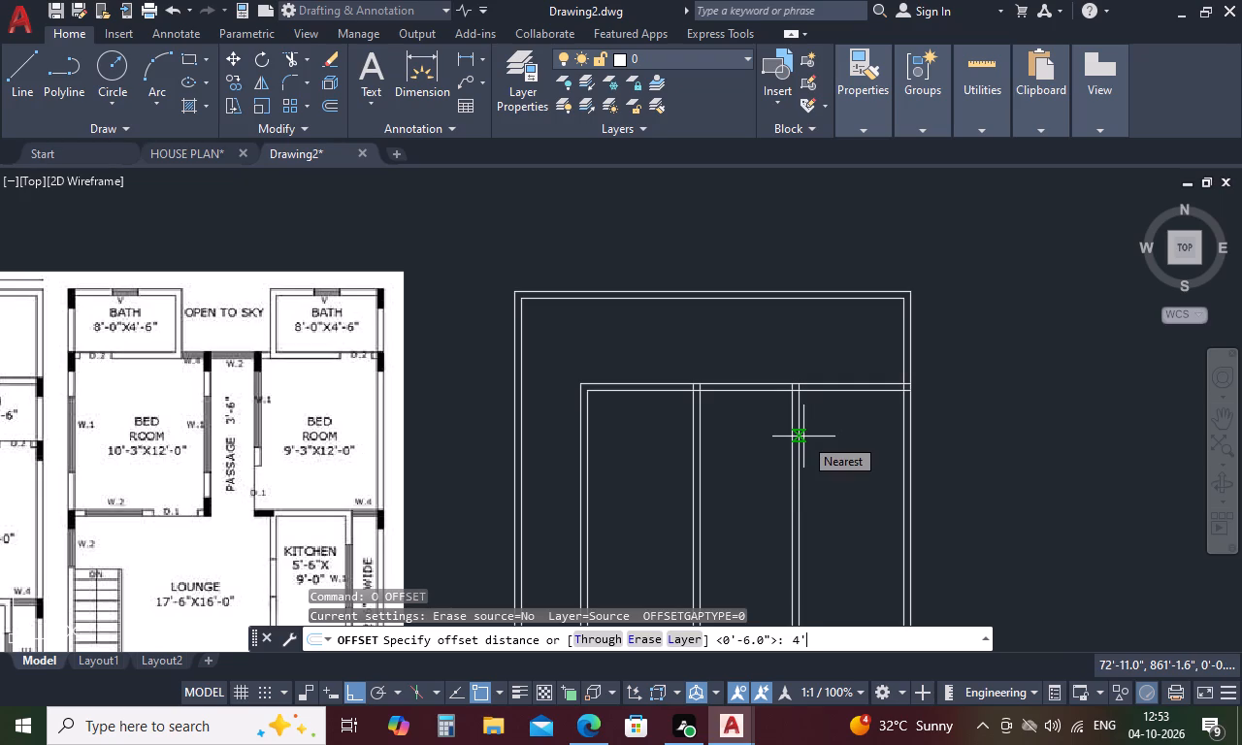
pyautogui.write('6"')
pyautogui.press('Return')
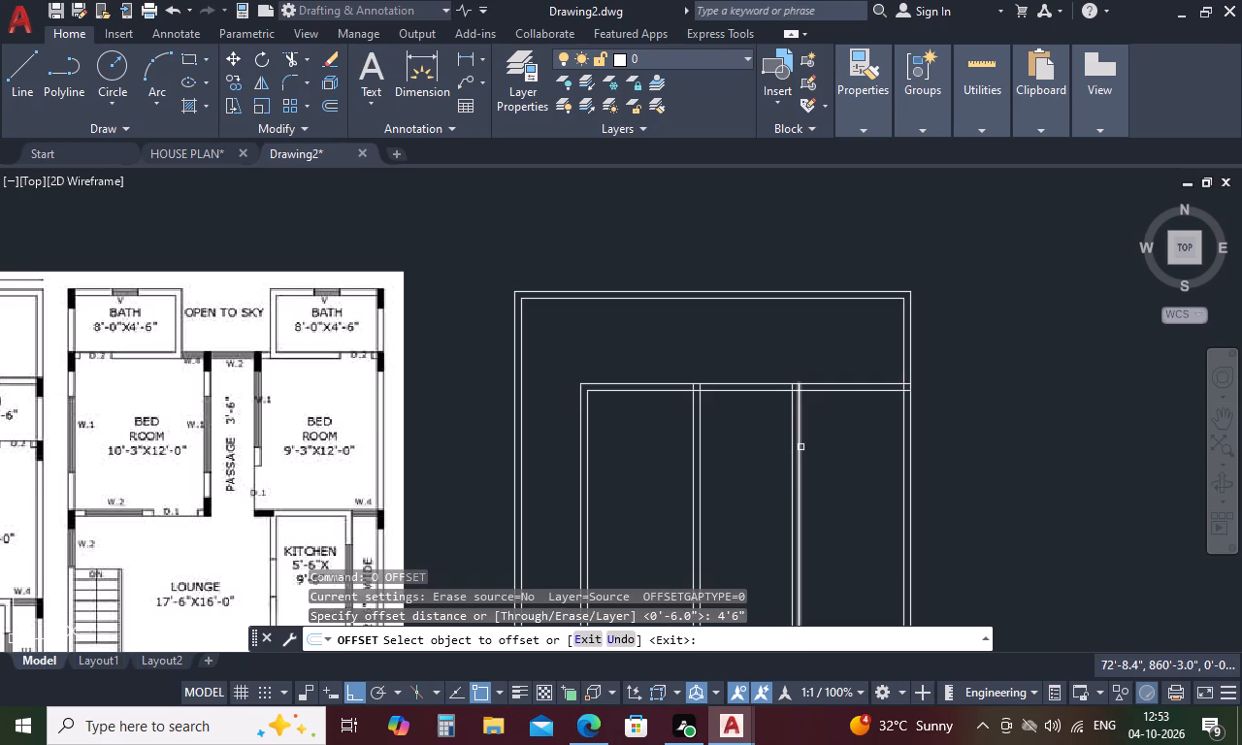
pyautogui.click(727, 389)
pyautogui.click(728, 471)
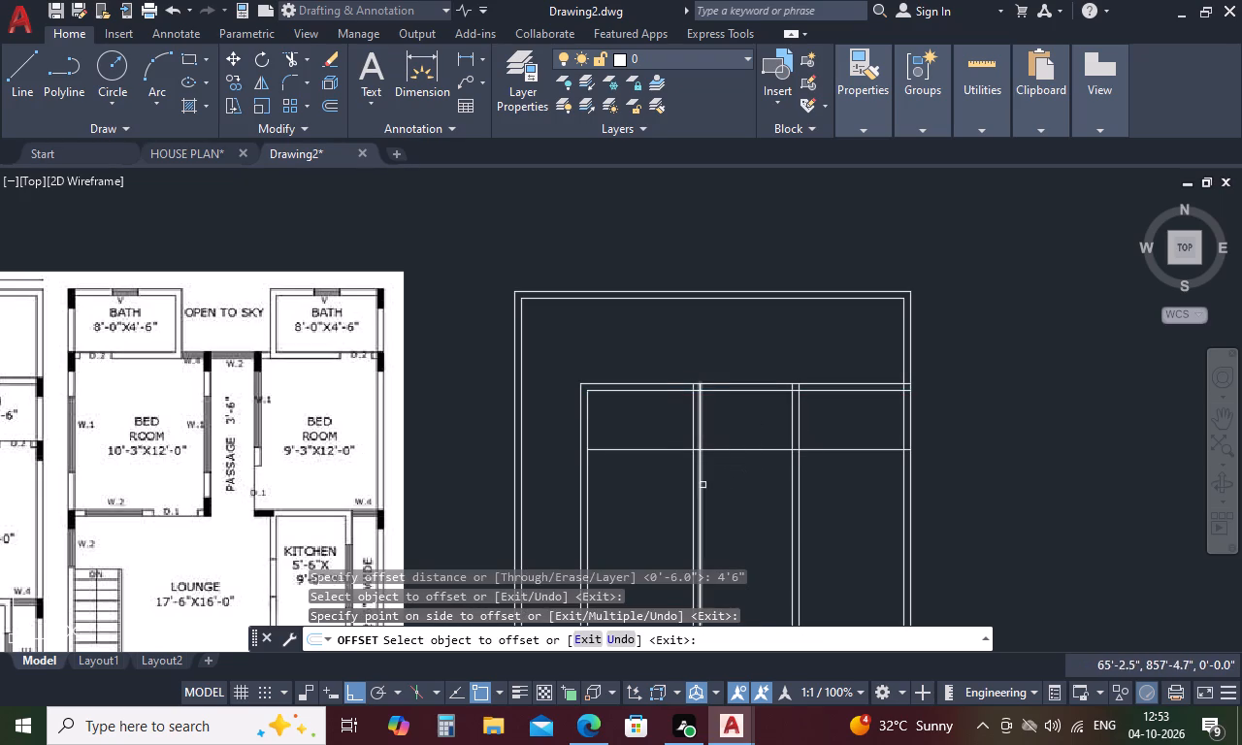
# Offset the new bath-row line 6" downward to give the second cross wall its thickness.
pyautogui.press('space')
pyautogui.press('space')
pyautogui.write('6')
pyautogui.press('space')
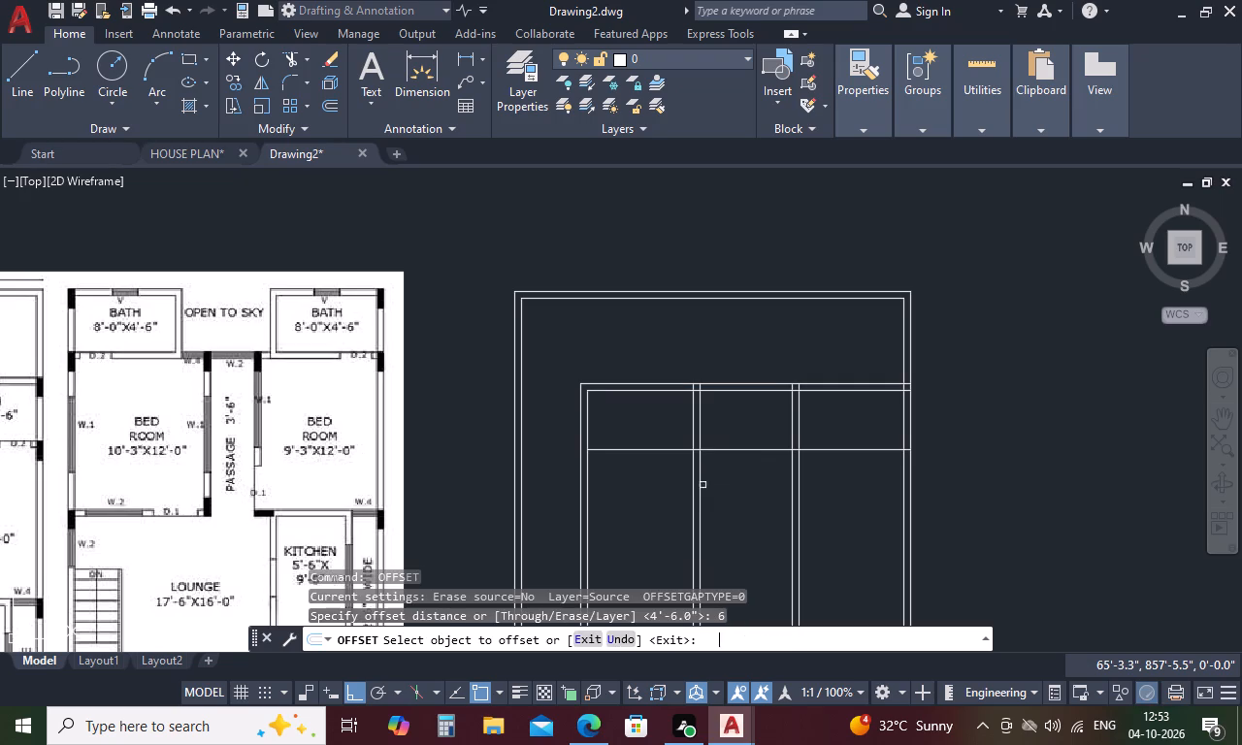
pyautogui.moveTo(722, 450); pyautogui.dragTo(723, 465)
pyautogui.click(724, 507)
pyautogui.press('Escape')
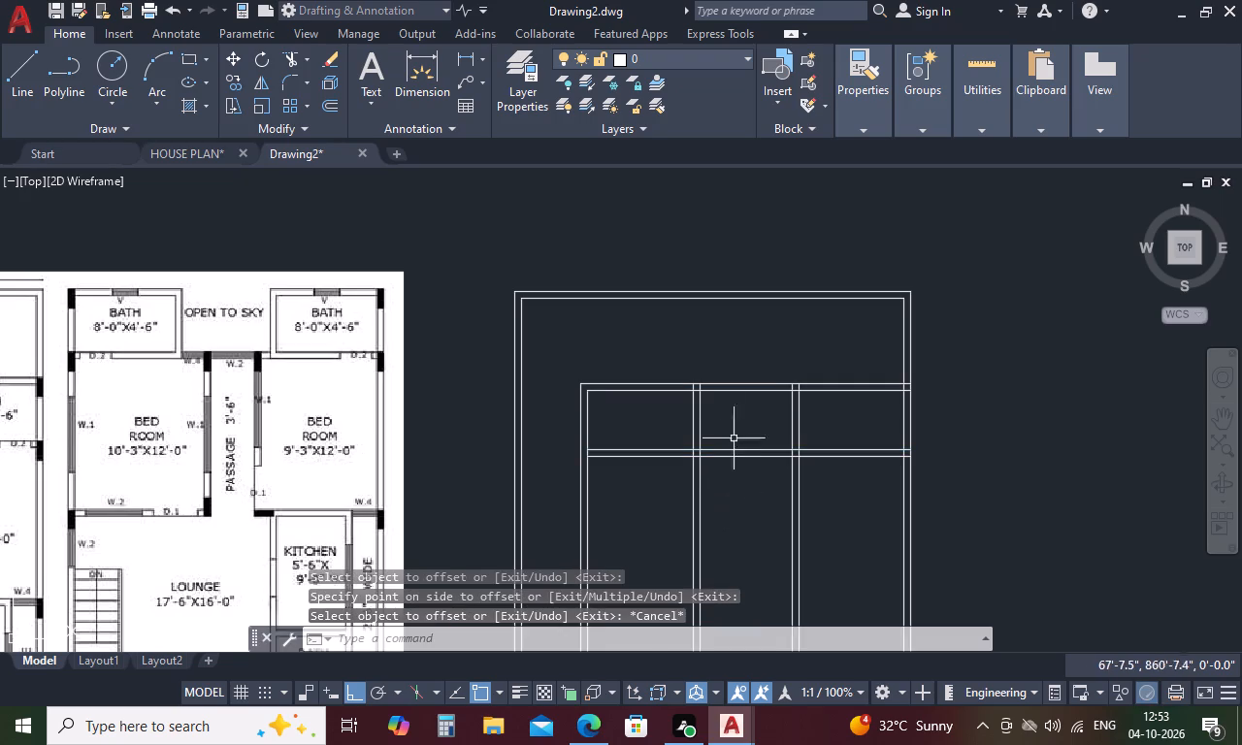
# Trim the overlapping lines where the middle partition meets the upper cross wall.
pyautogui.scroll(-2, 737, 398)
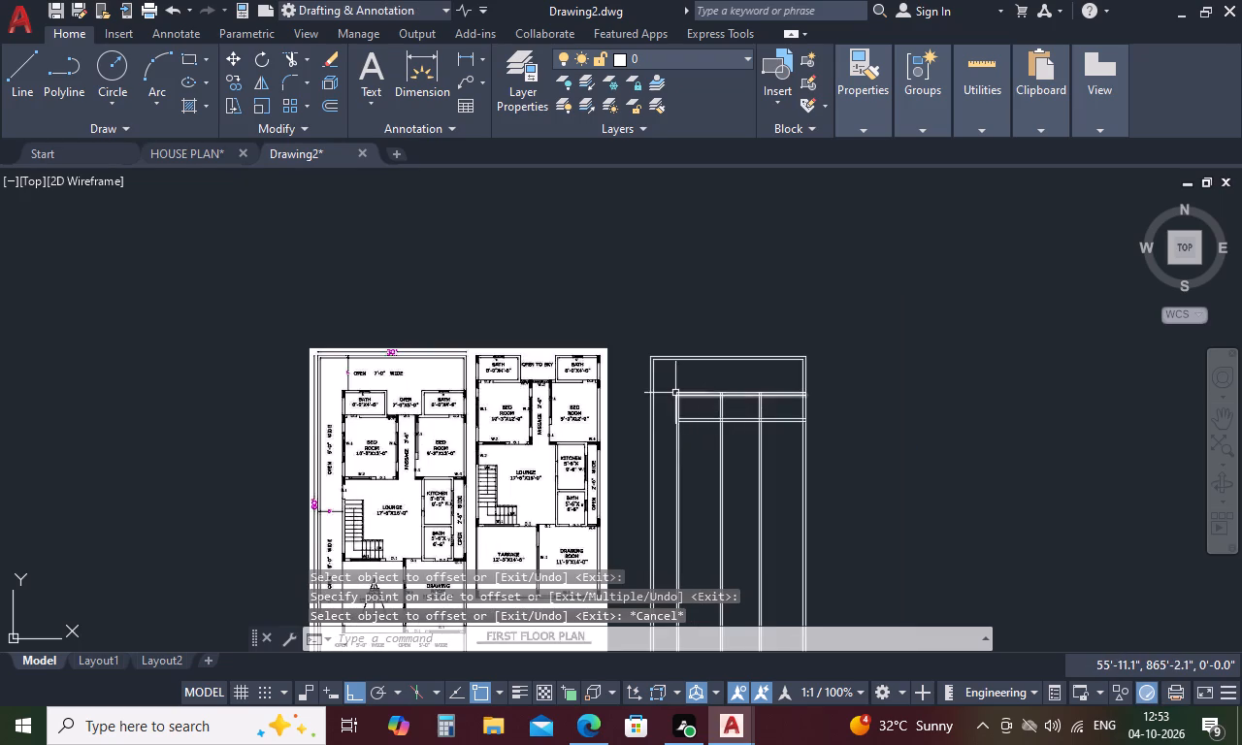
pyautogui.scroll(1, 675, 393)
pyautogui.write('TR')
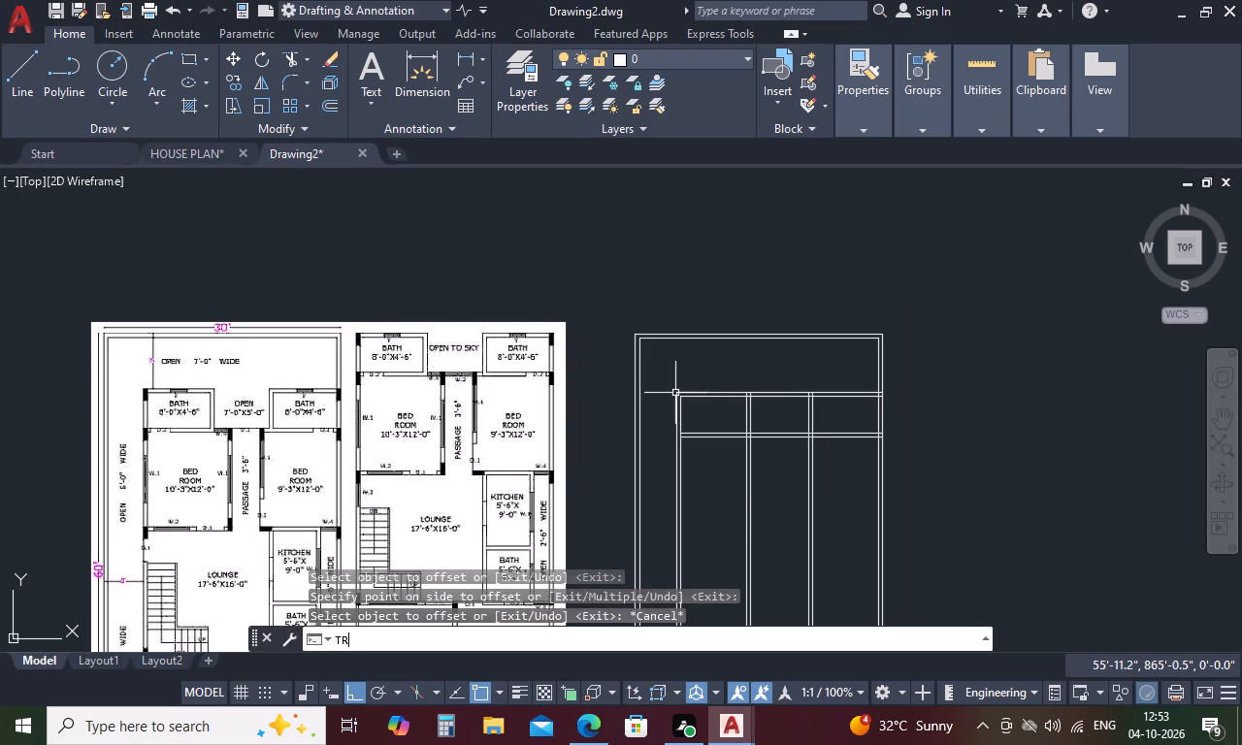
pyautogui.press('space')
pyautogui.scroll(4, 761, 412)
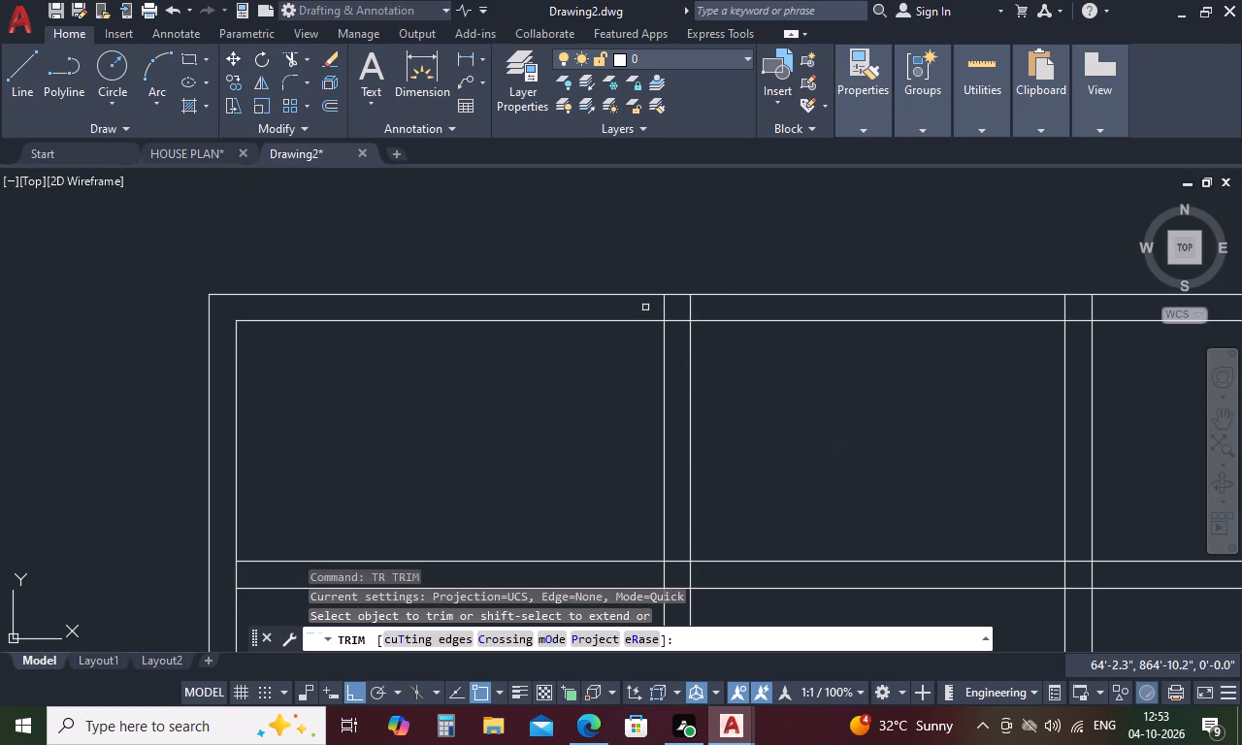
pyautogui.moveTo(645, 308); pyautogui.dragTo(732, 314)
pyautogui.moveTo(680, 315); pyautogui.dragTo(678, 340)
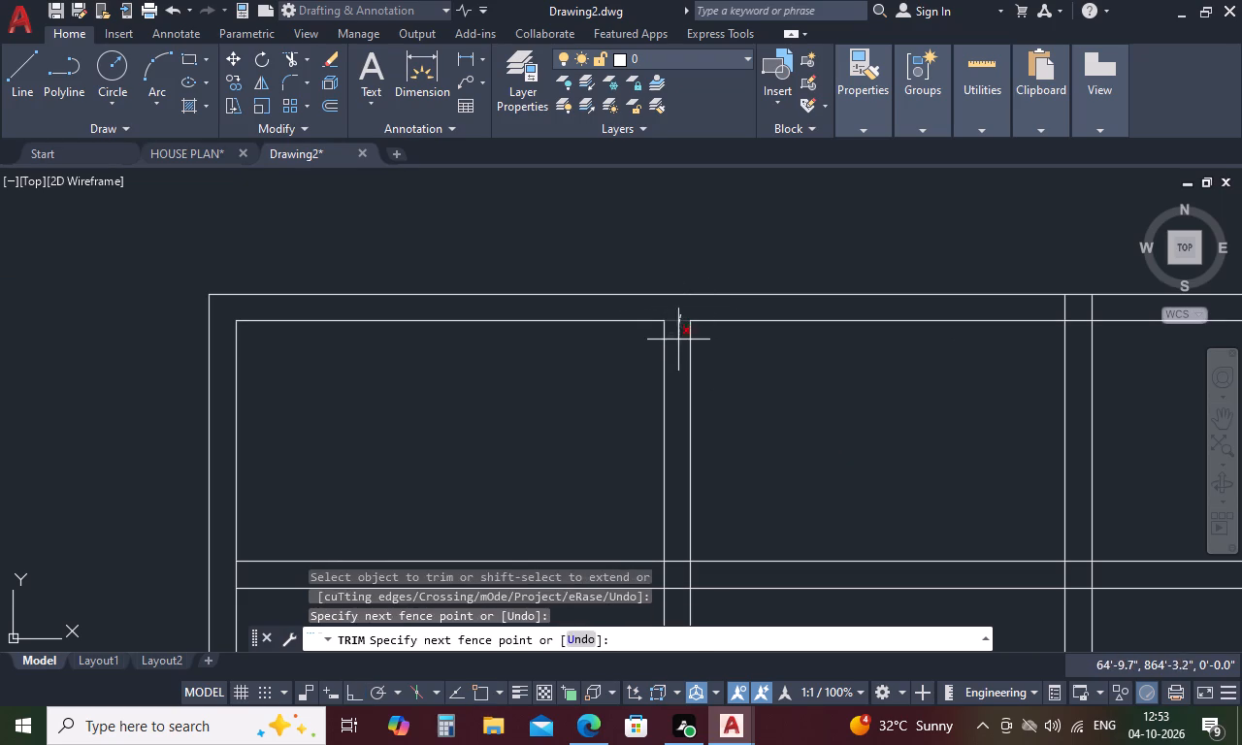
pyautogui.moveTo(678, 340); pyautogui.dragTo(678, 340)
pyautogui.scroll(-2, 663, 344)
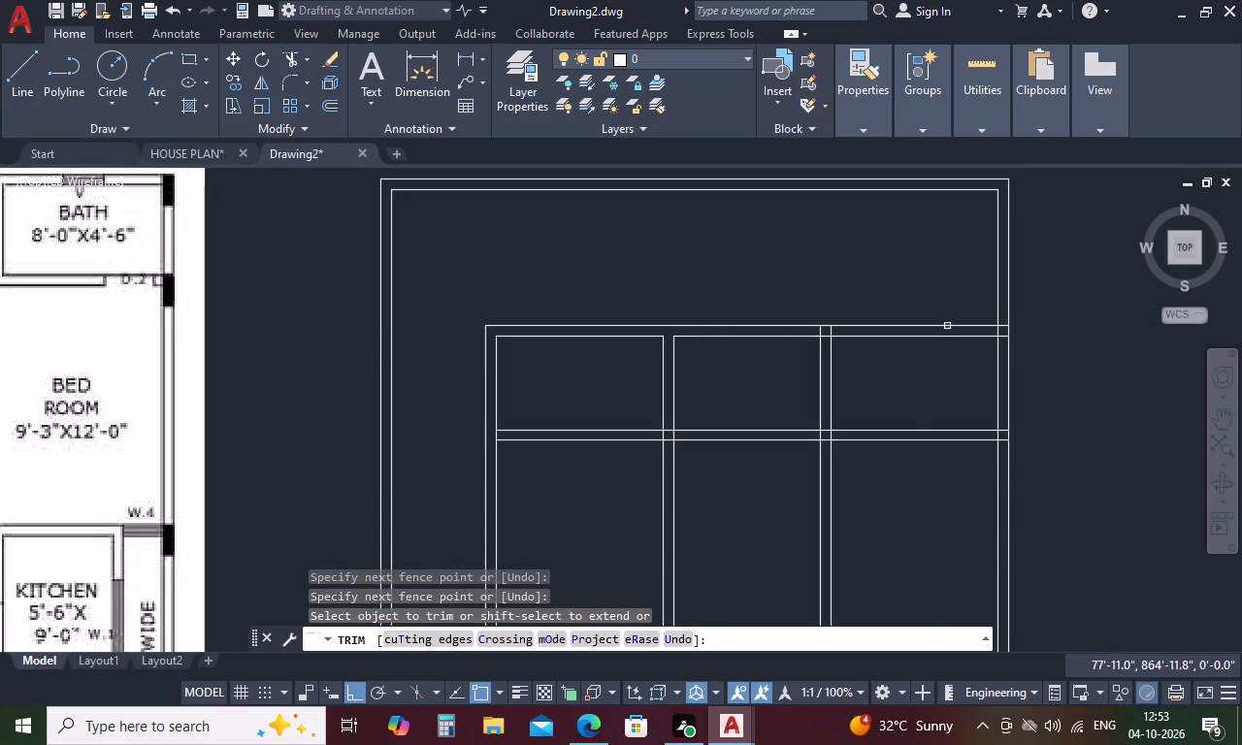
# Trim the overlaps where the upper cross wall meets the right outer wall and the rightmost partition.
pyautogui.scroll(2, 1011, 314)
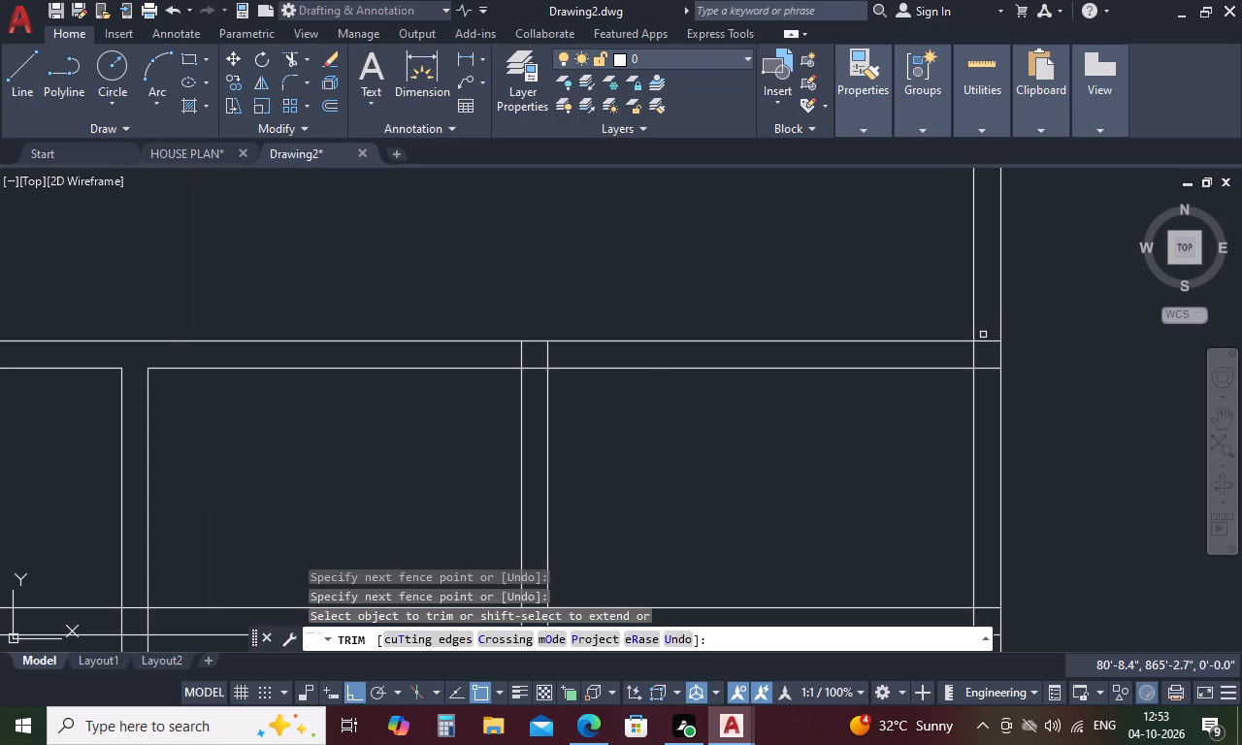
pyautogui.moveTo(983, 335); pyautogui.dragTo(985, 378)
pyautogui.moveTo(985, 353); pyautogui.dragTo(984, 353)
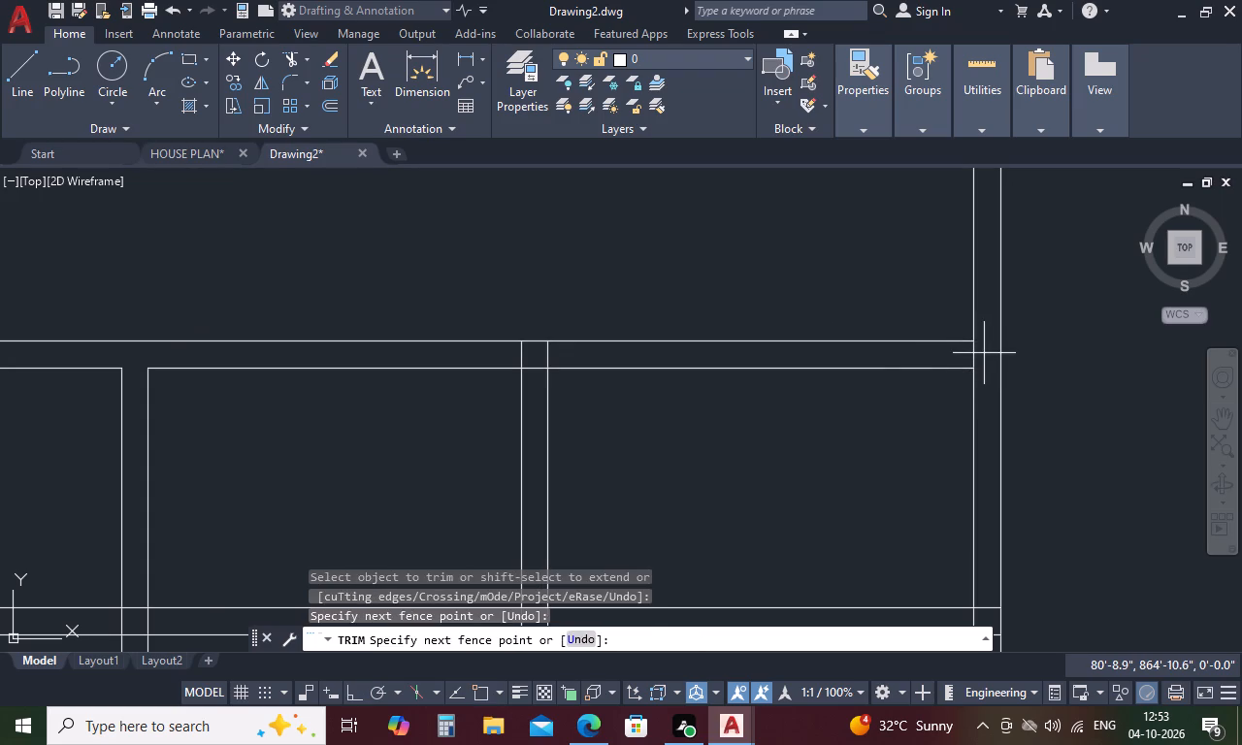
pyautogui.moveTo(984, 353); pyautogui.dragTo(959, 356)
pyautogui.moveTo(509, 359); pyautogui.dragTo(560, 354)
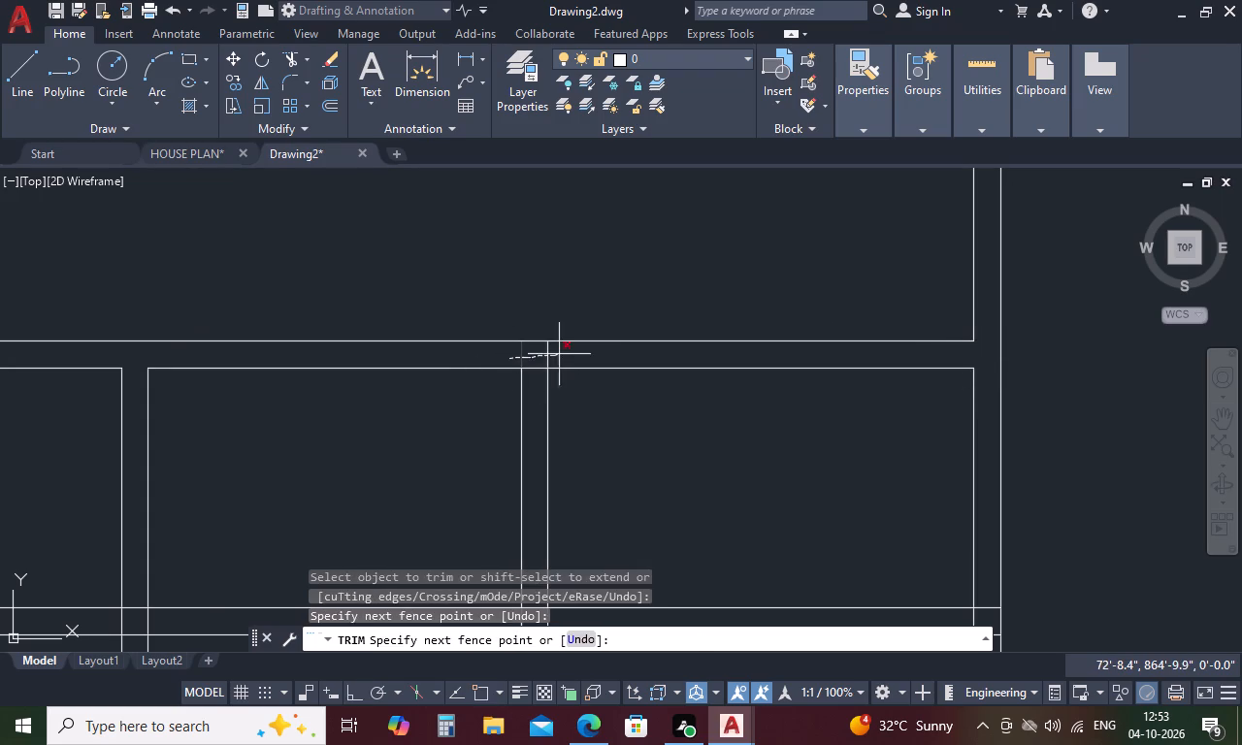
pyautogui.moveTo(560, 354); pyautogui.dragTo(580, 354)
pyautogui.moveTo(545, 358); pyautogui.dragTo(537, 383)
# Trim the overlaps along the second cross wall at the leftmost wall, both inner partitions and the right outer wall.
pyautogui.scroll(-2, 573, 279)
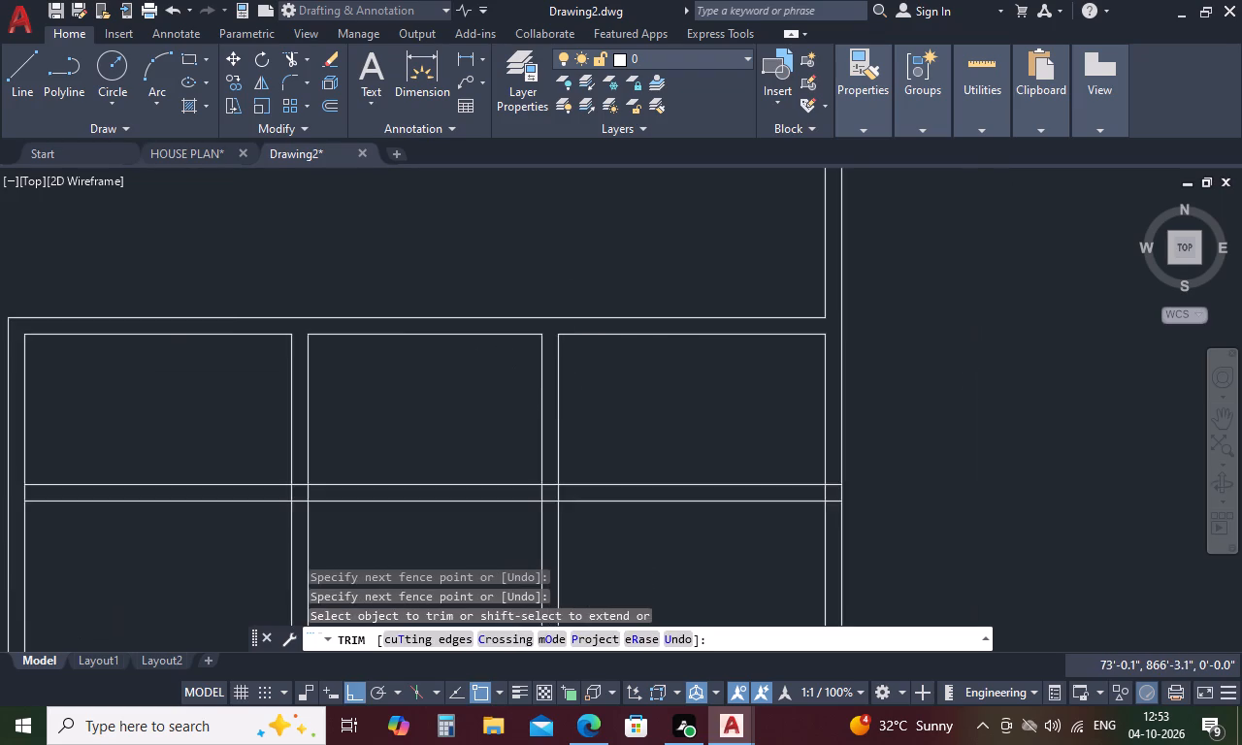
pyautogui.scroll(2, 195, 416)
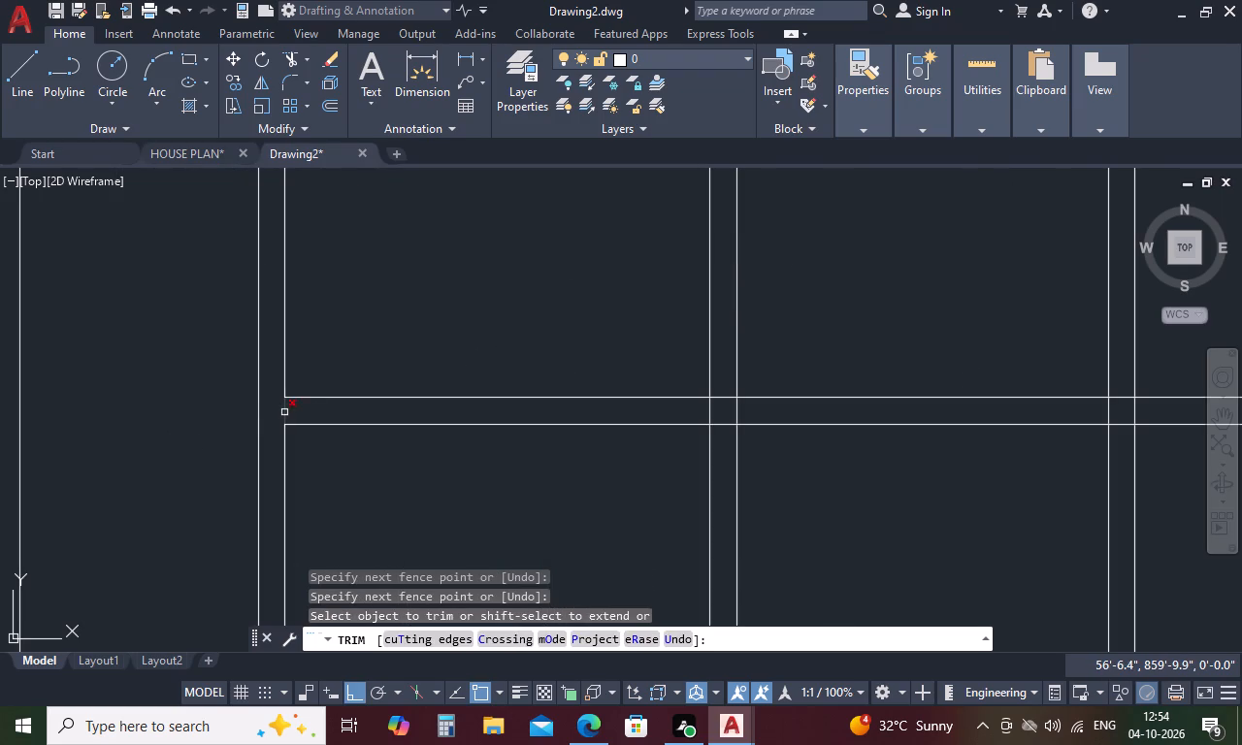
pyautogui.click(284, 412)
pyautogui.moveTo(724, 390); pyautogui.dragTo(725, 466)
pyautogui.moveTo(755, 410); pyautogui.dragTo(670, 414)
pyautogui.scroll(-2, 646, 407)
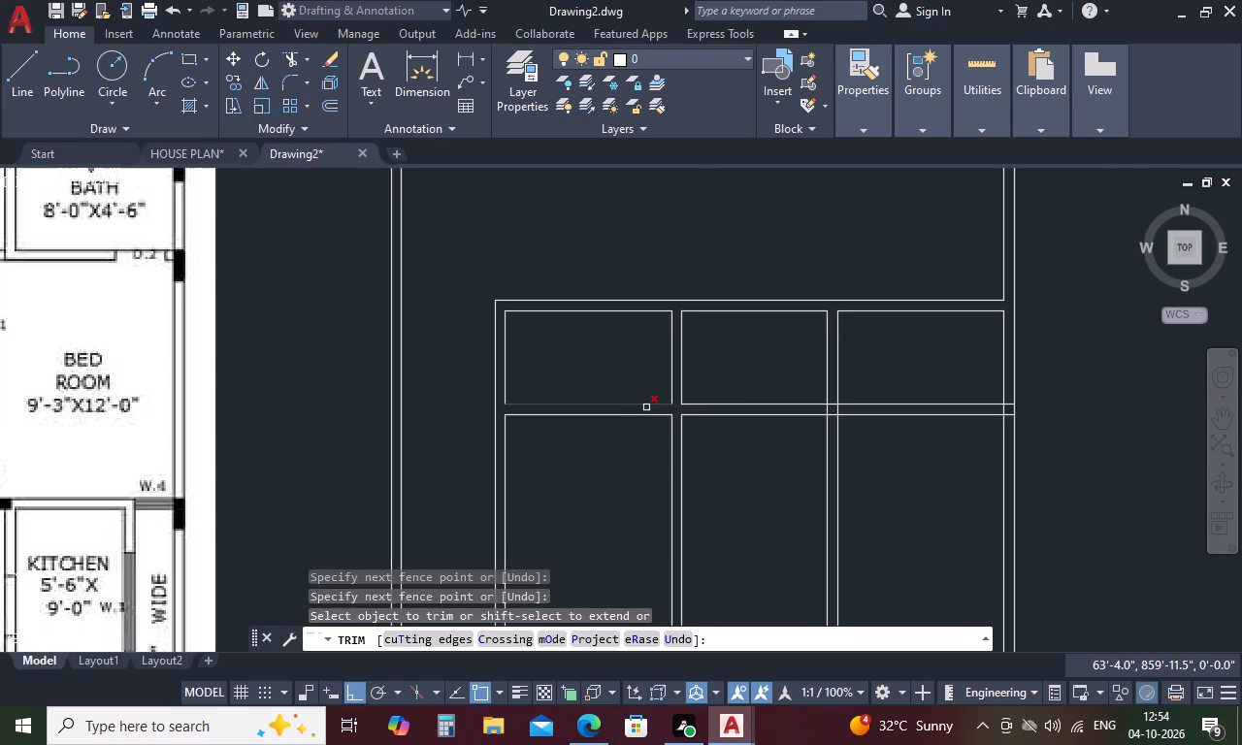
pyautogui.scroll(2, 833, 404)
pyautogui.moveTo(829, 386); pyautogui.dragTo(829, 463)
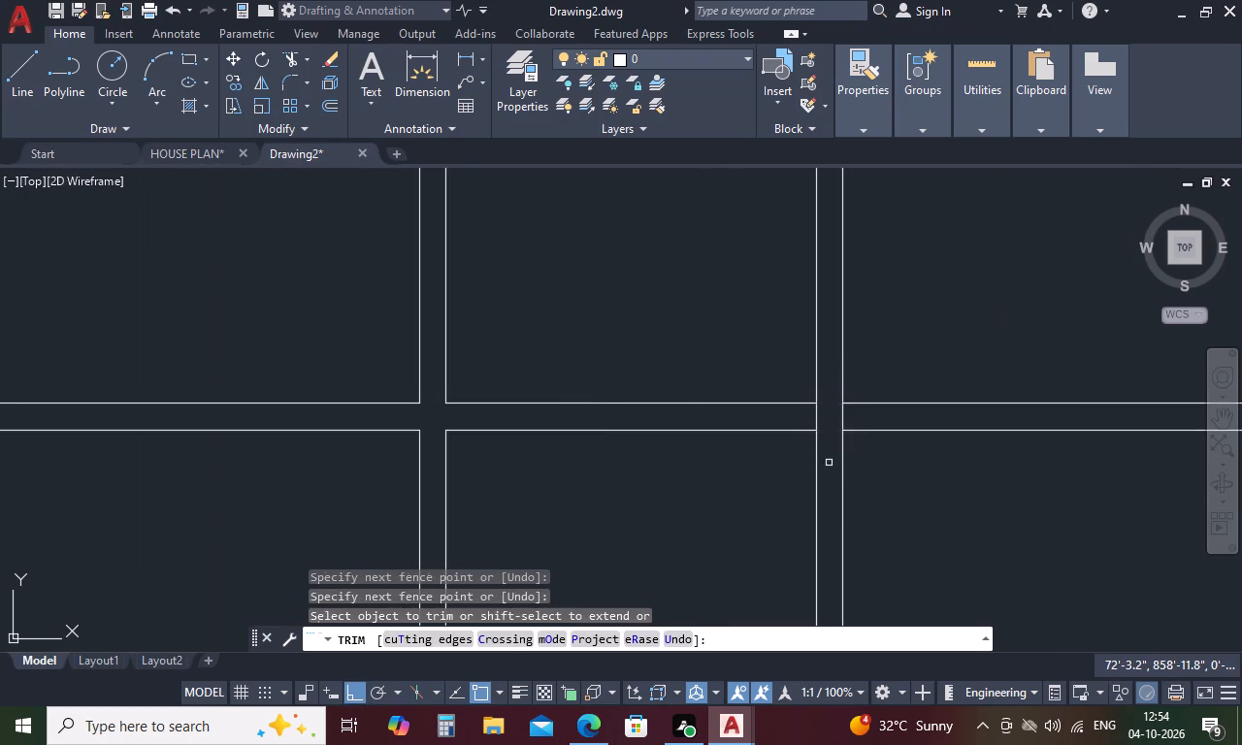
pyautogui.moveTo(862, 409); pyautogui.dragTo(757, 419)
pyautogui.scroll(-3, 738, 419)
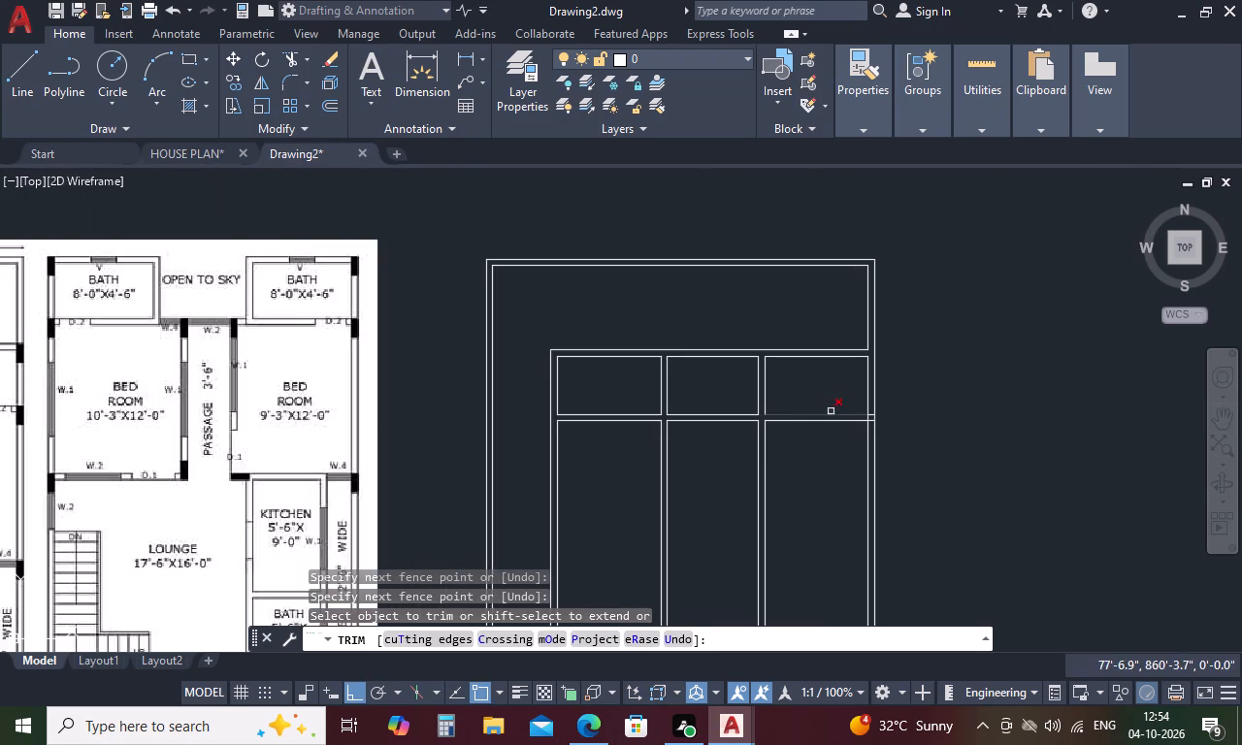
pyautogui.scroll(3, 877, 417)
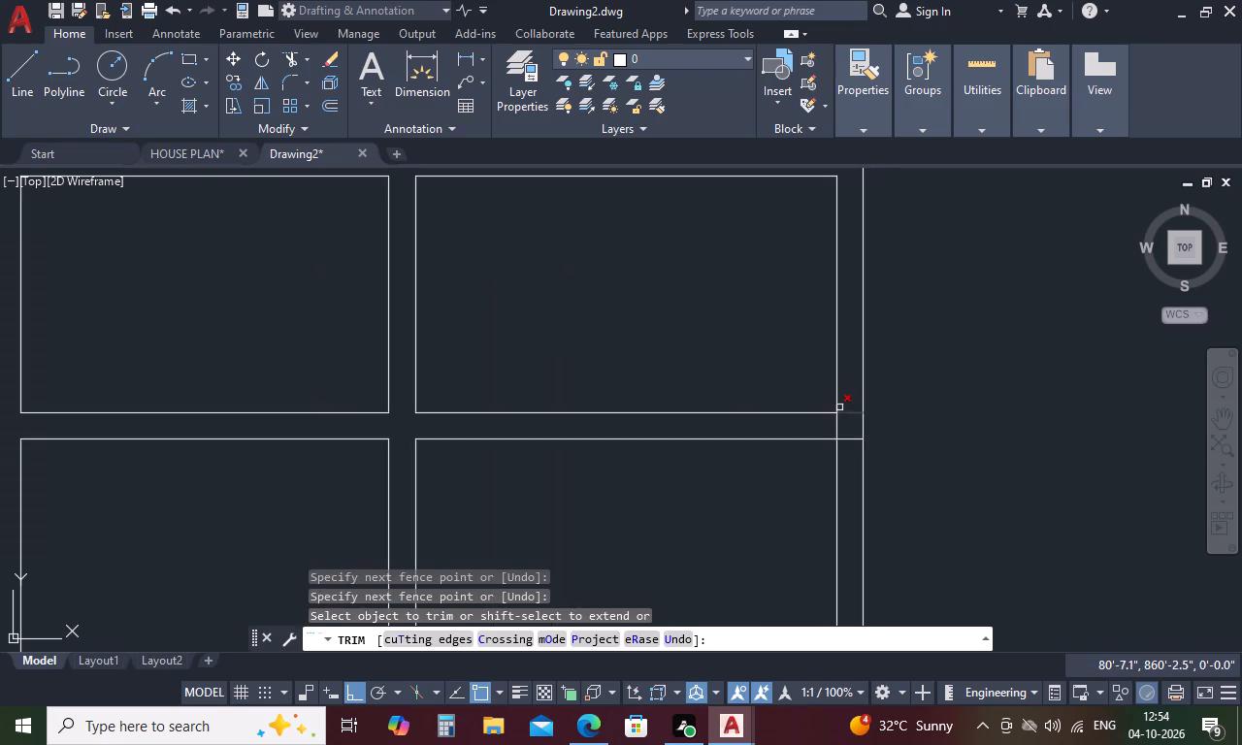
pyautogui.moveTo(849, 398); pyautogui.dragTo(853, 470)
pyautogui.moveTo(847, 421); pyautogui.dragTo(805, 435)
pyautogui.press('Escape')
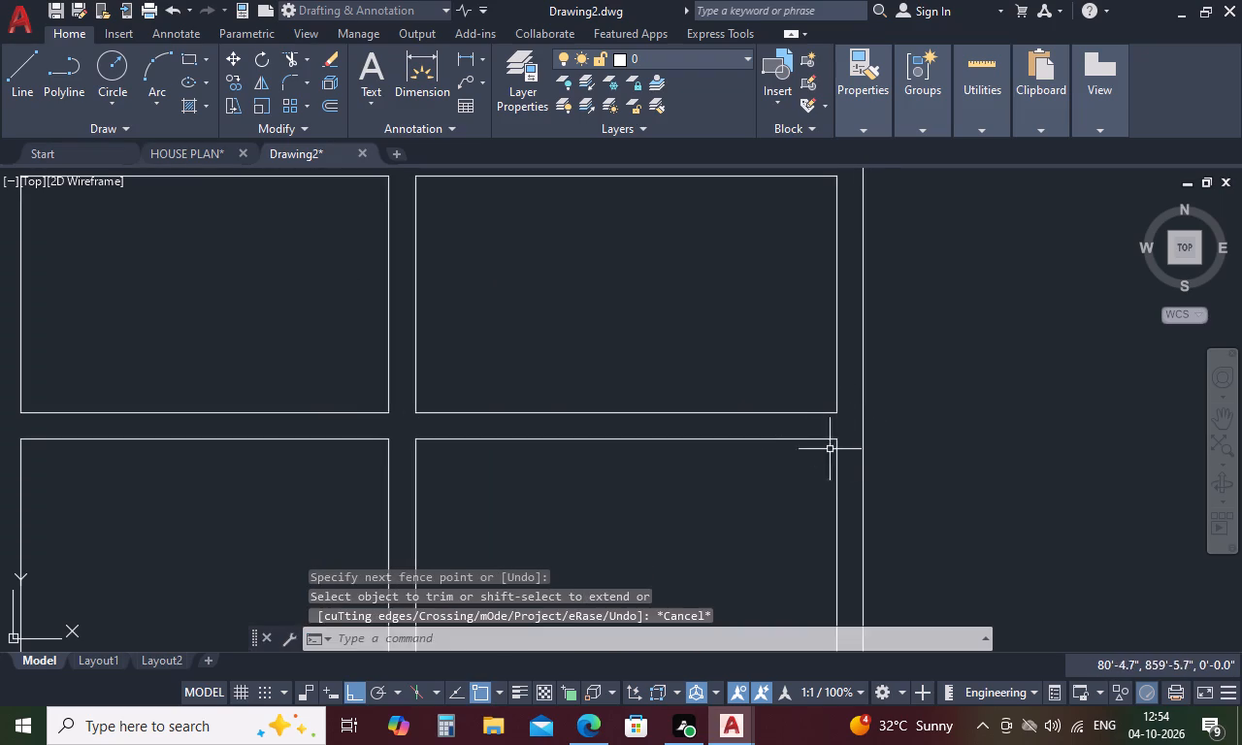
# Extend the two partition lines facing the central open space up to the upper cross wall's outer line.
pyautogui.scroll(-3, 835, 452)
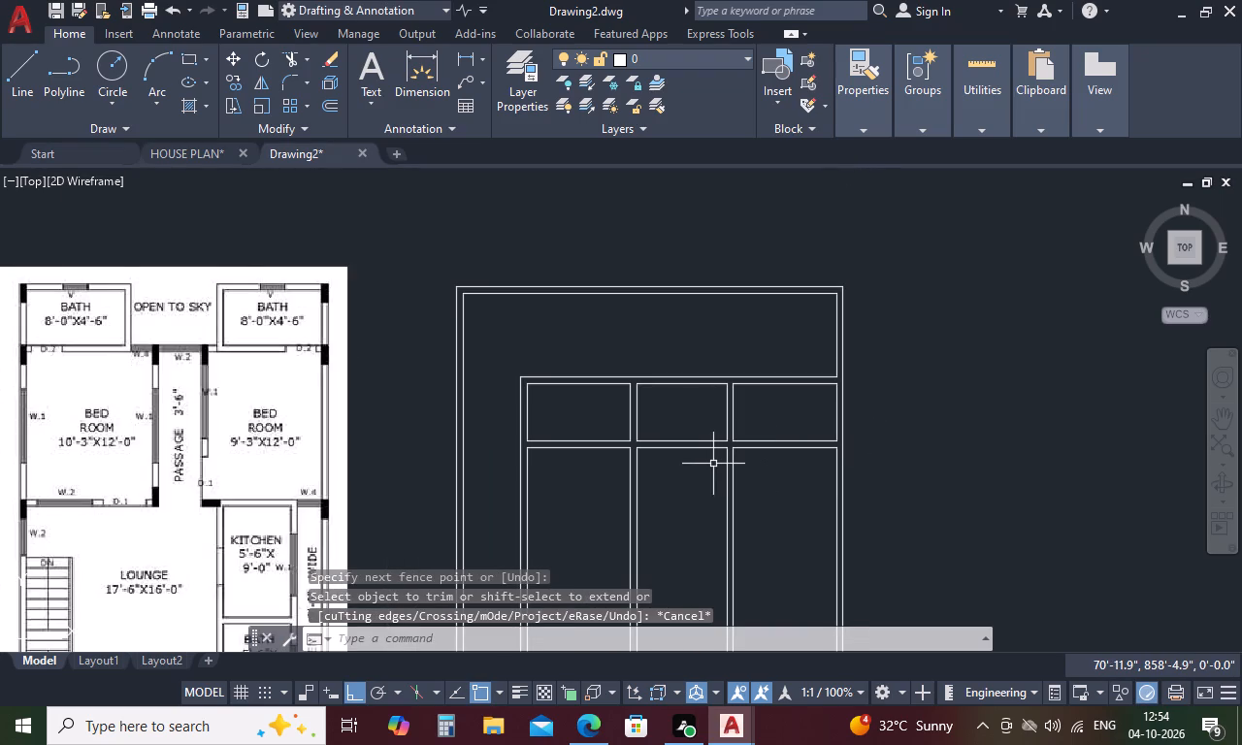
pyautogui.write('EX')
pyautogui.press('space')
pyautogui.click(637, 402)
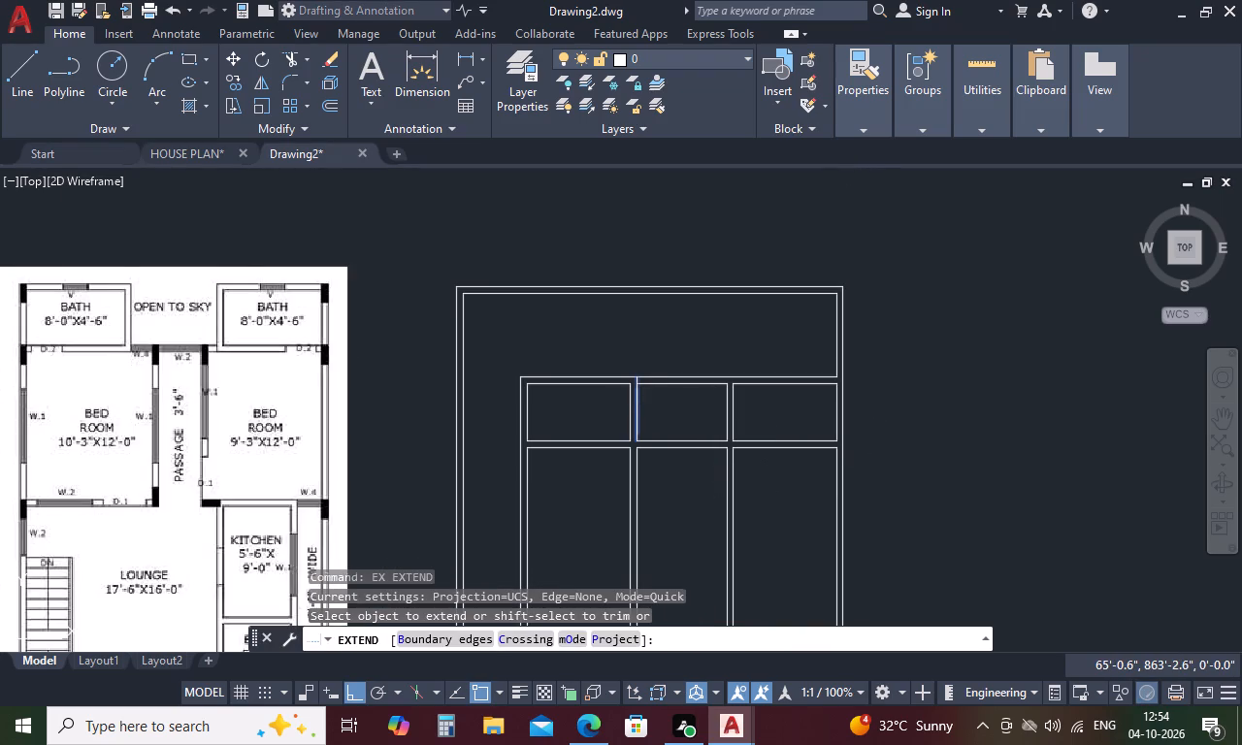
pyautogui.click(728, 394)
pyautogui.press('Escape')
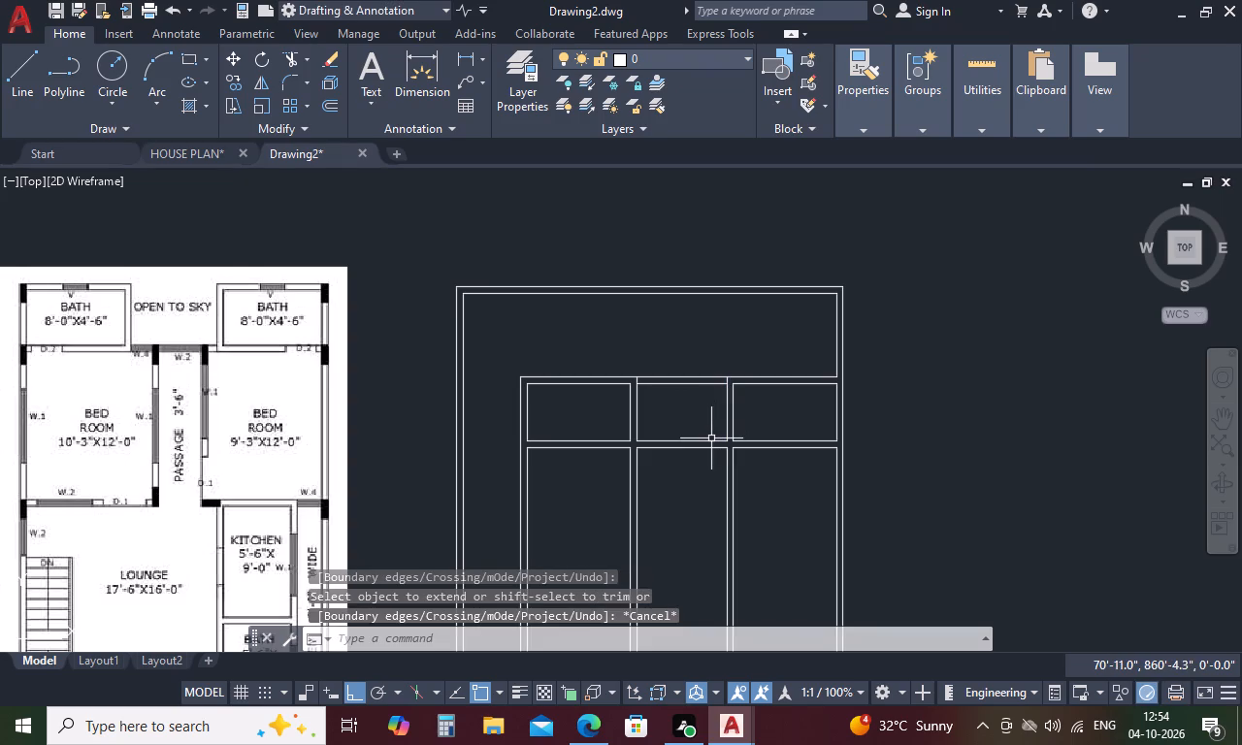
# Trim both upper cross wall lines between the two baths to open up the central space.
pyautogui.write('TR')
pyautogui.press('space')
pyautogui.moveTo(696, 362); pyautogui.dragTo(681, 401)
pyautogui.scroll(-1, 703, 363)
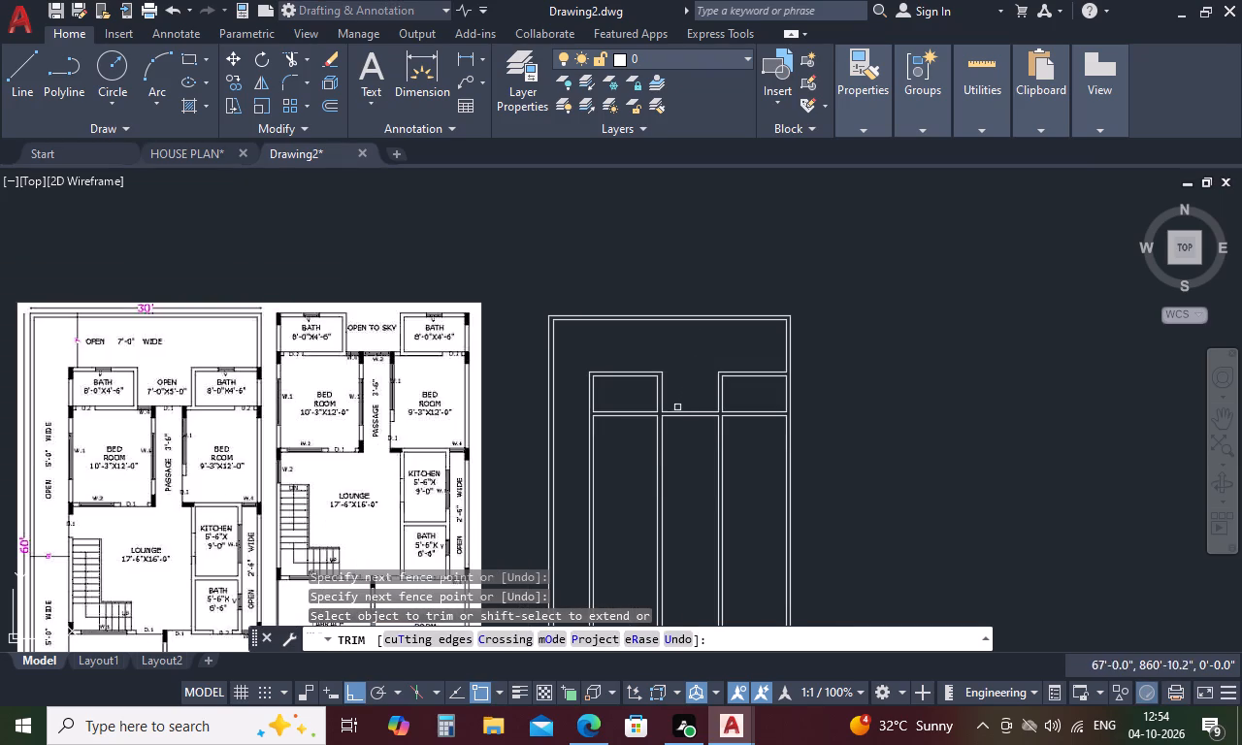
pyautogui.press('Escape')
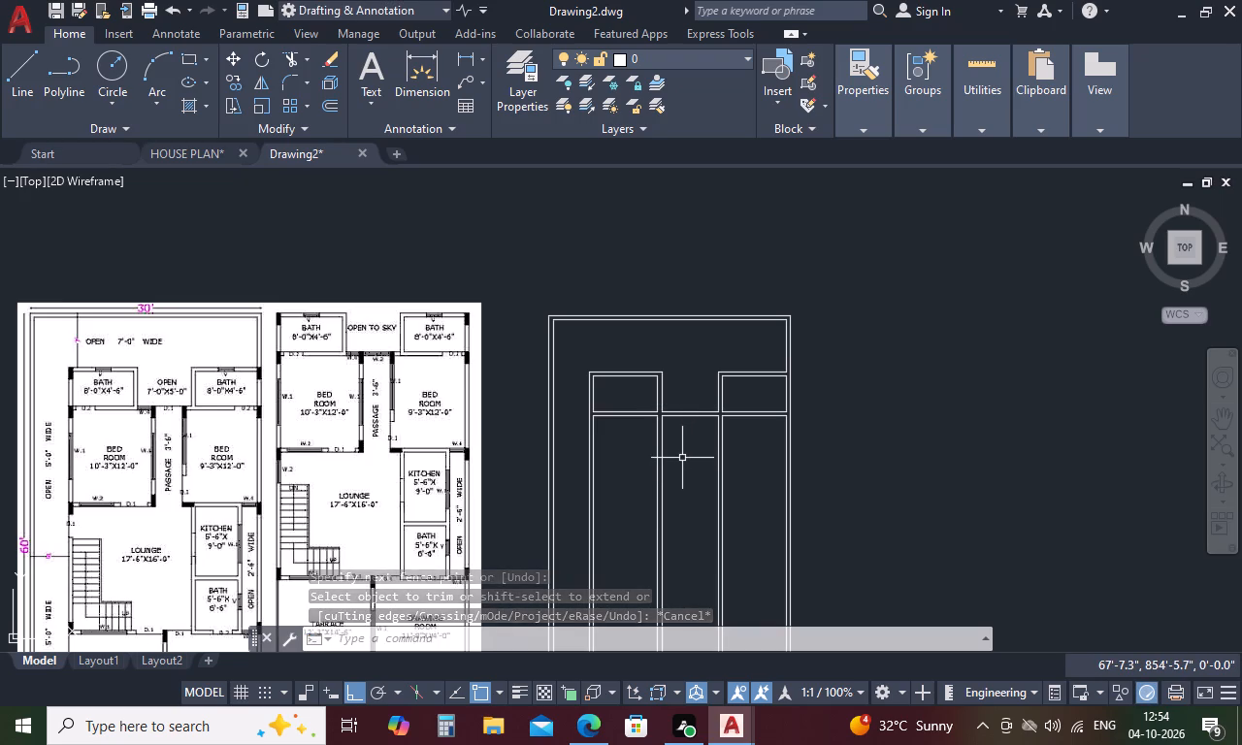
# Extend the second cross wall's lower line both ways across the two inner partitions.
pyautogui.write('EX')
pyautogui.press('space')
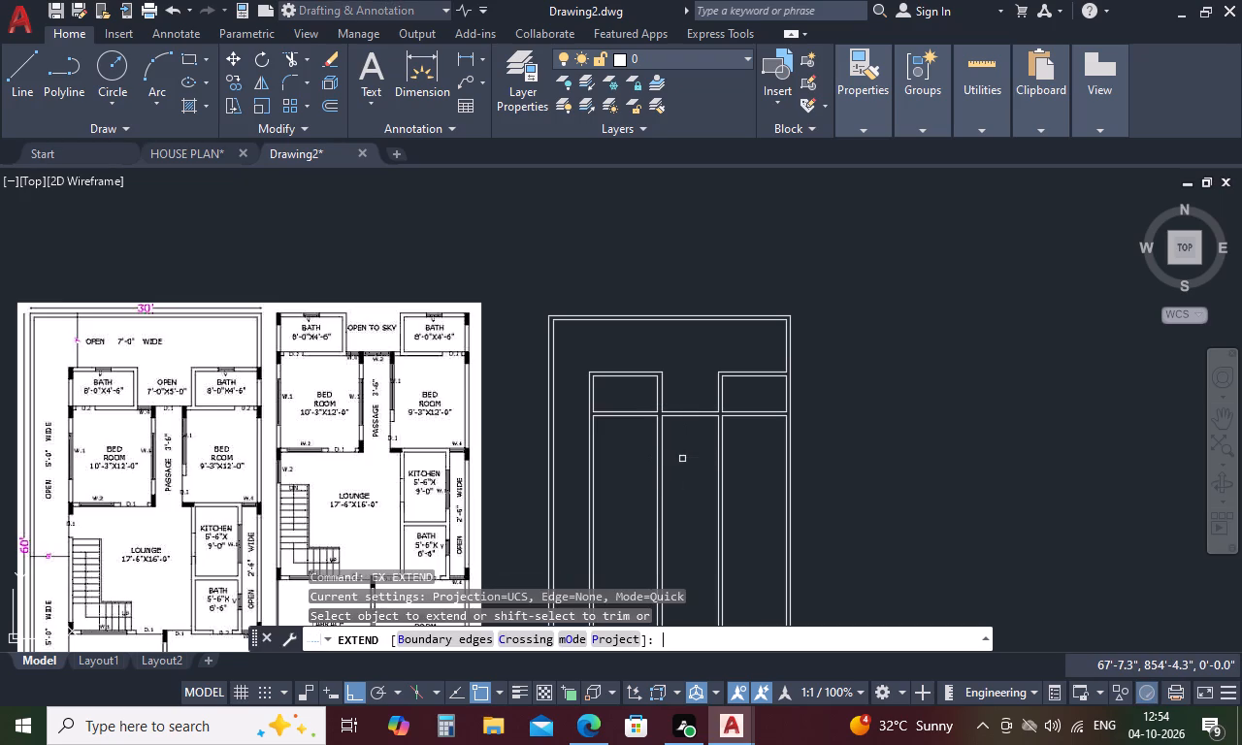
pyautogui.click(672, 418)
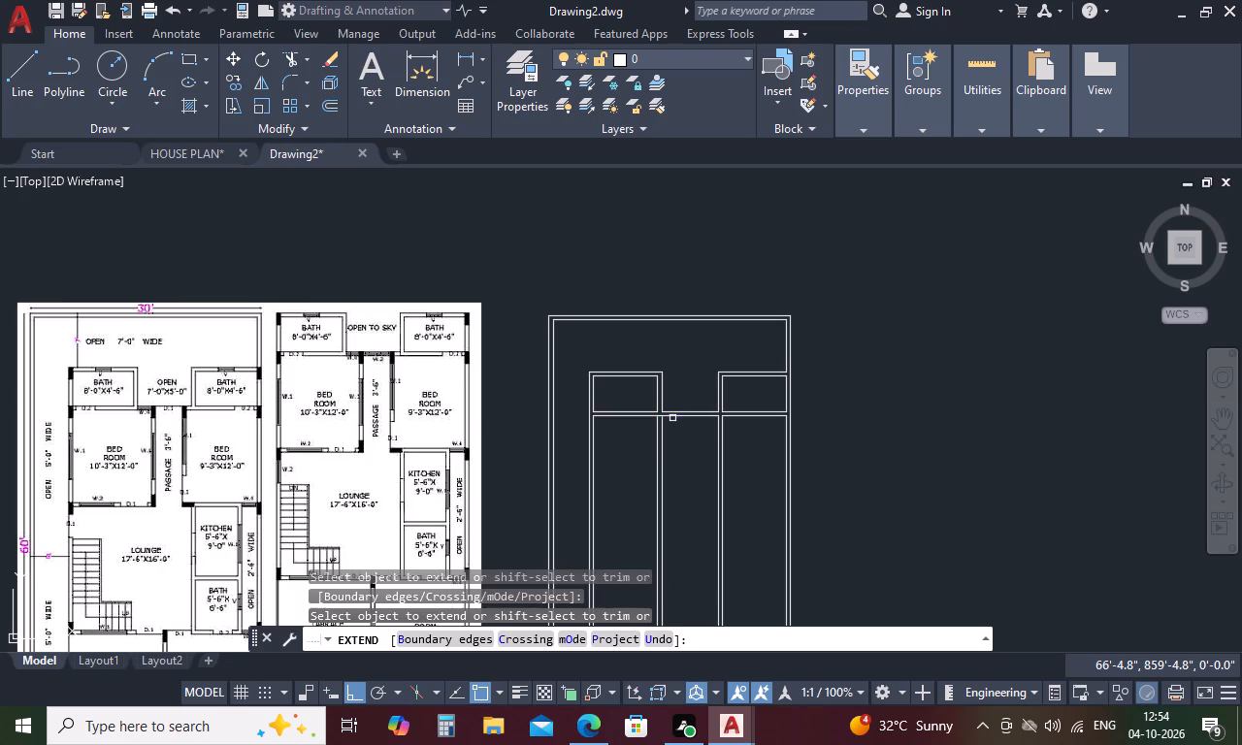
pyautogui.click(699, 416)
pyautogui.press('Escape')
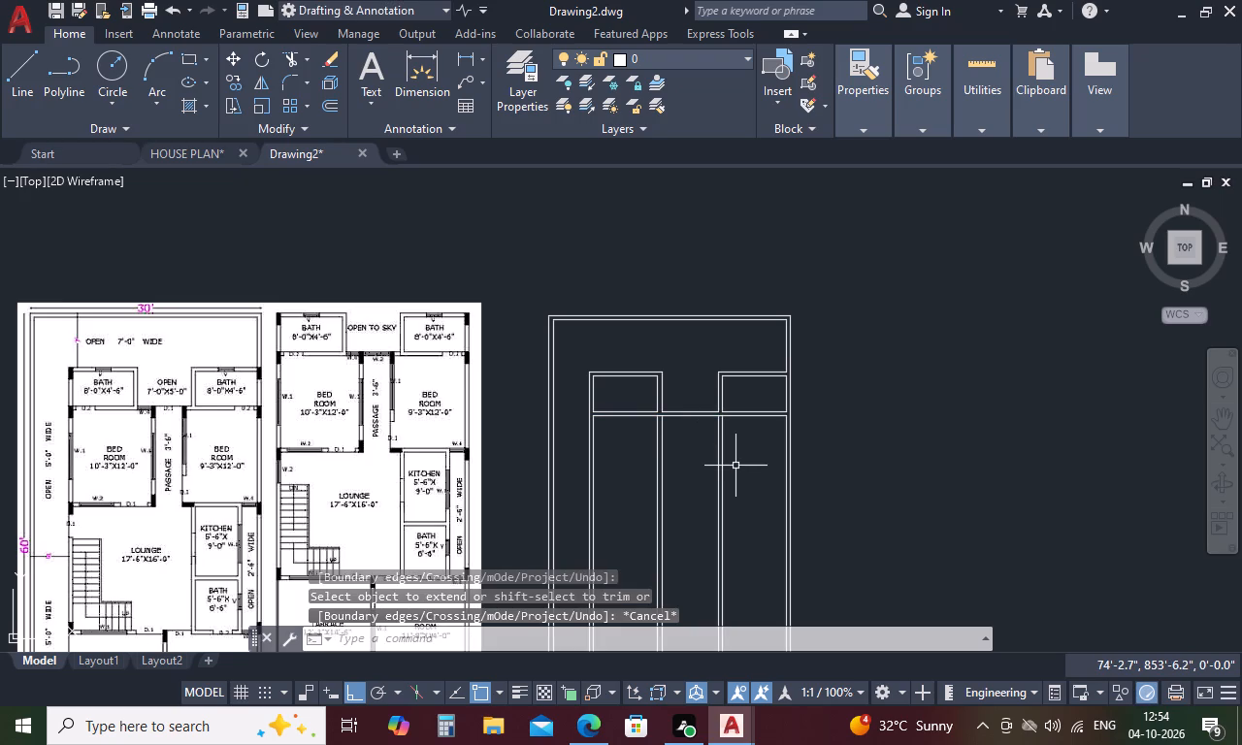
# Delete the four inner partition lines below the second cross wall.
pyautogui.moveTo(758, 469); pyautogui.dragTo(639, 481)
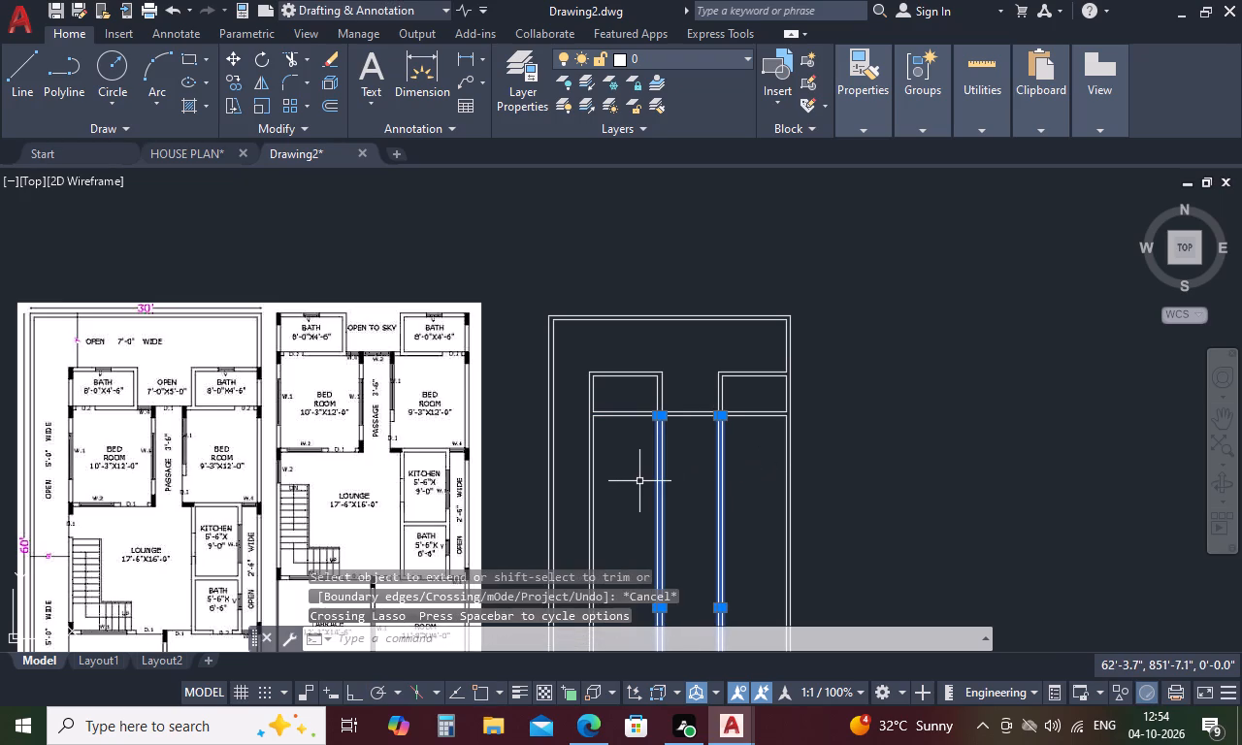
pyautogui.press('Delete')
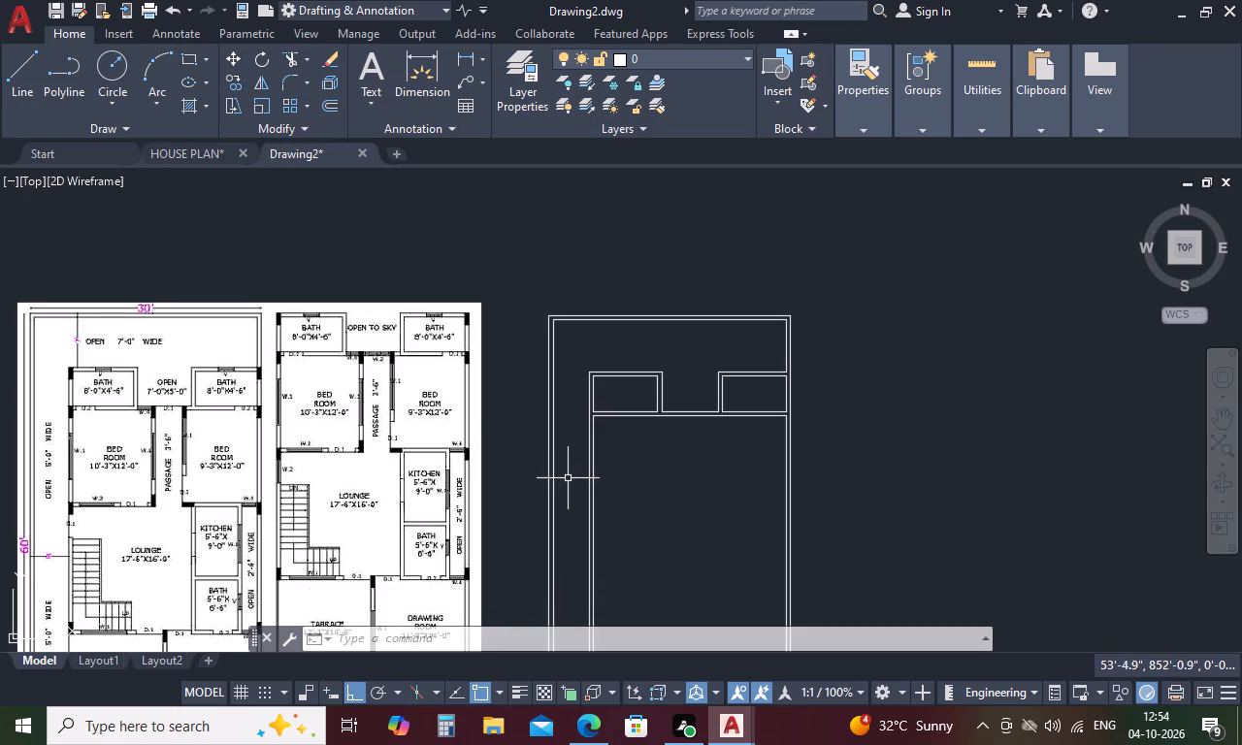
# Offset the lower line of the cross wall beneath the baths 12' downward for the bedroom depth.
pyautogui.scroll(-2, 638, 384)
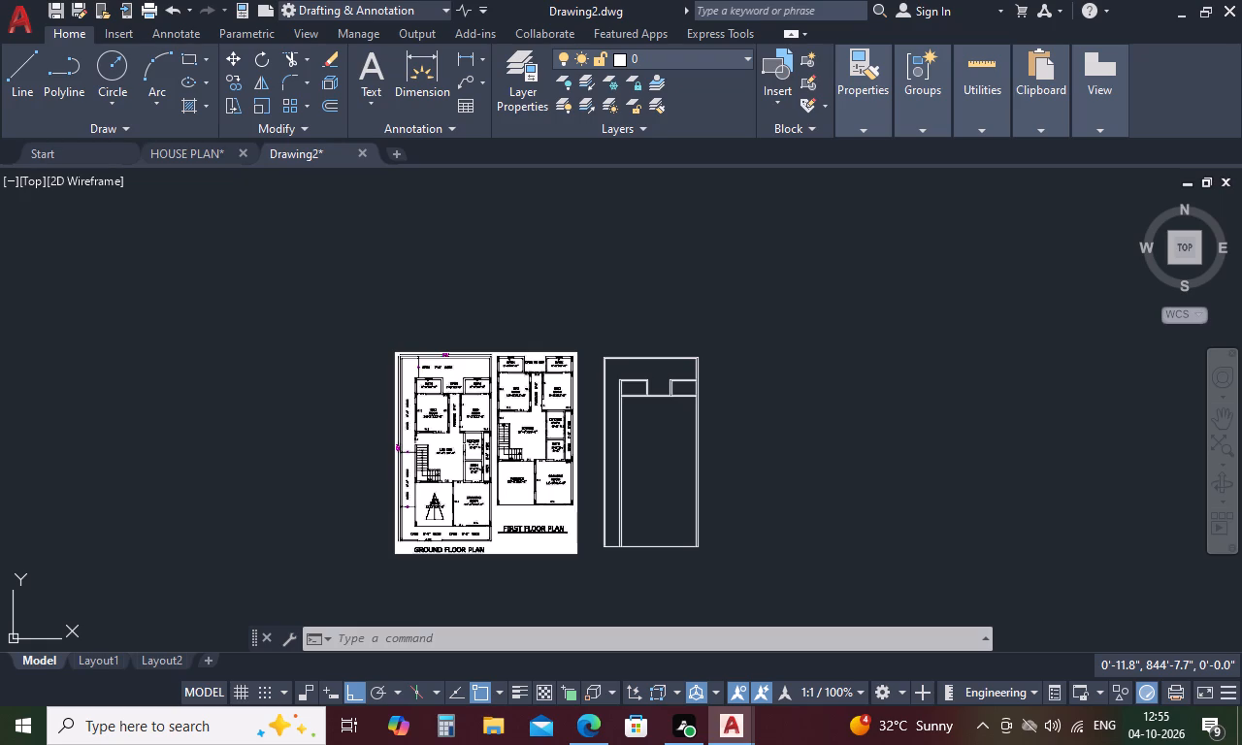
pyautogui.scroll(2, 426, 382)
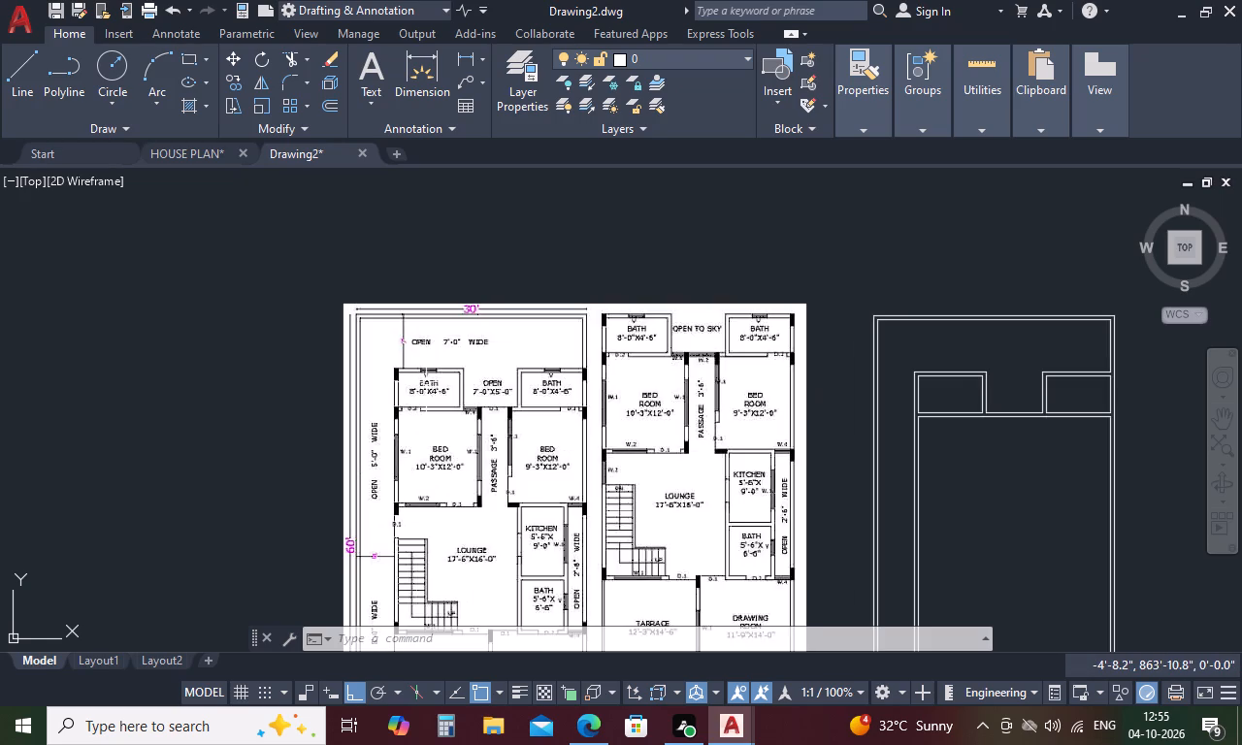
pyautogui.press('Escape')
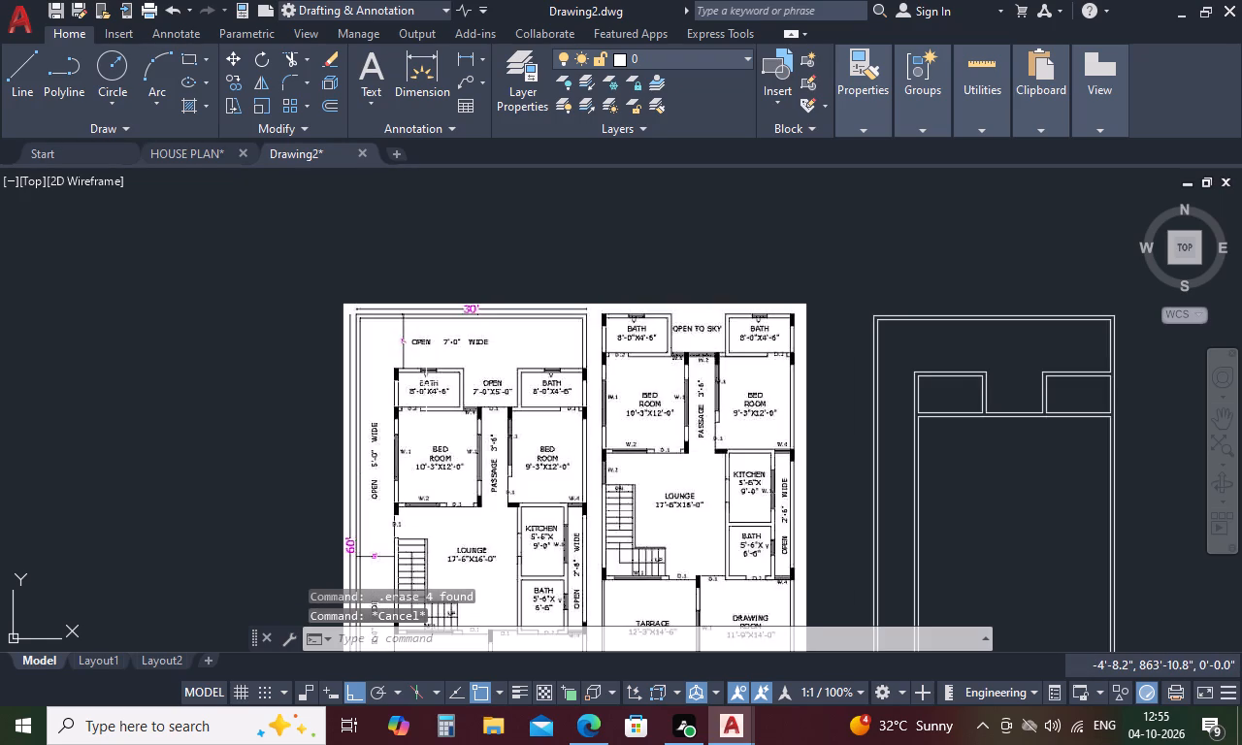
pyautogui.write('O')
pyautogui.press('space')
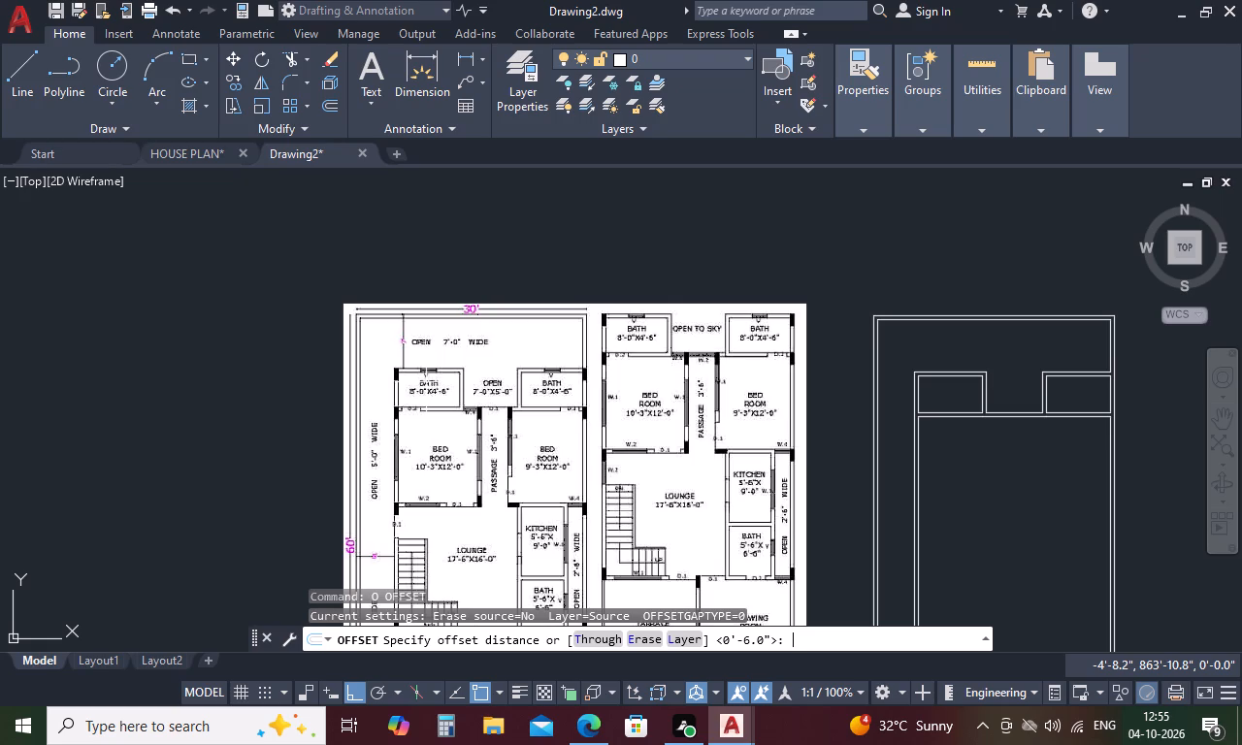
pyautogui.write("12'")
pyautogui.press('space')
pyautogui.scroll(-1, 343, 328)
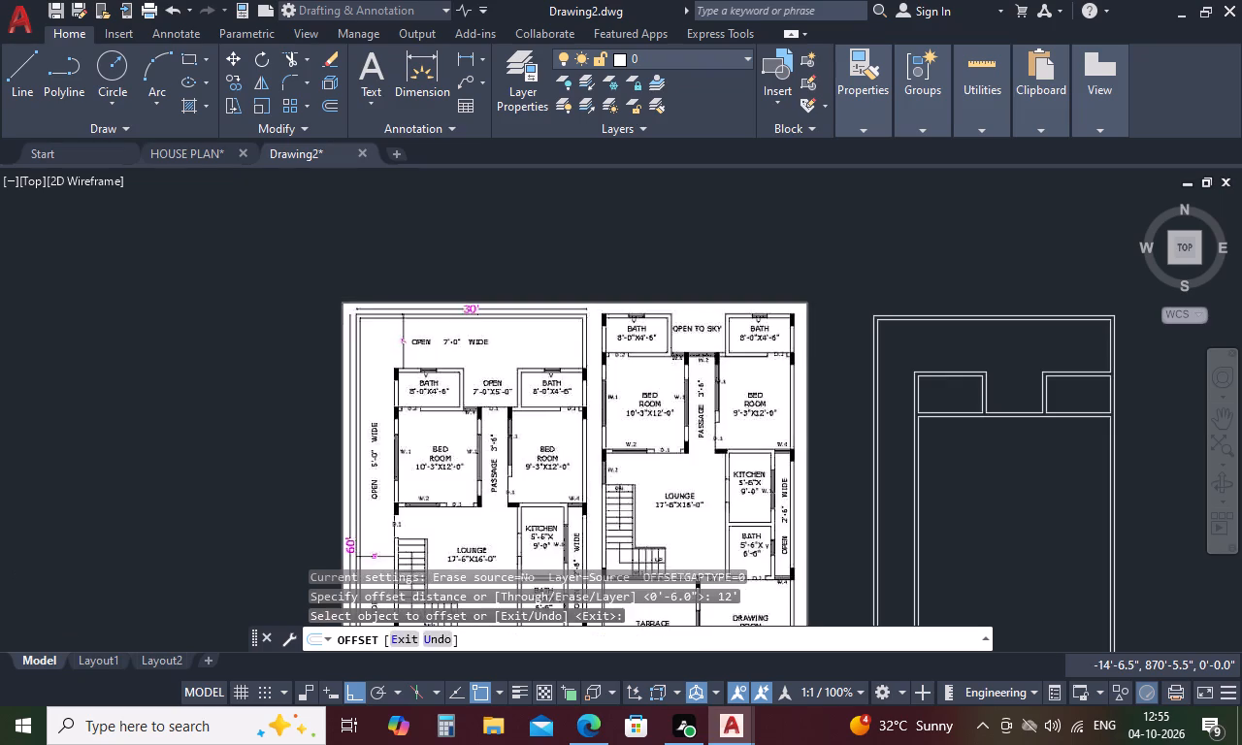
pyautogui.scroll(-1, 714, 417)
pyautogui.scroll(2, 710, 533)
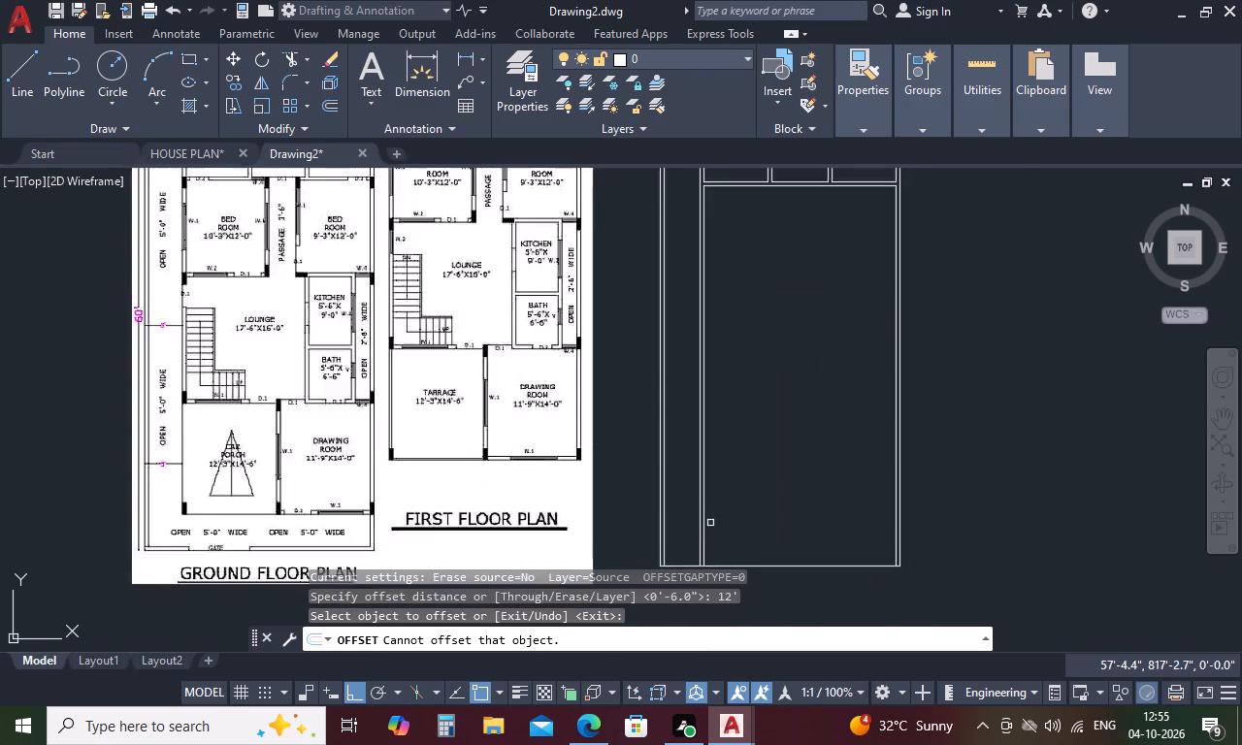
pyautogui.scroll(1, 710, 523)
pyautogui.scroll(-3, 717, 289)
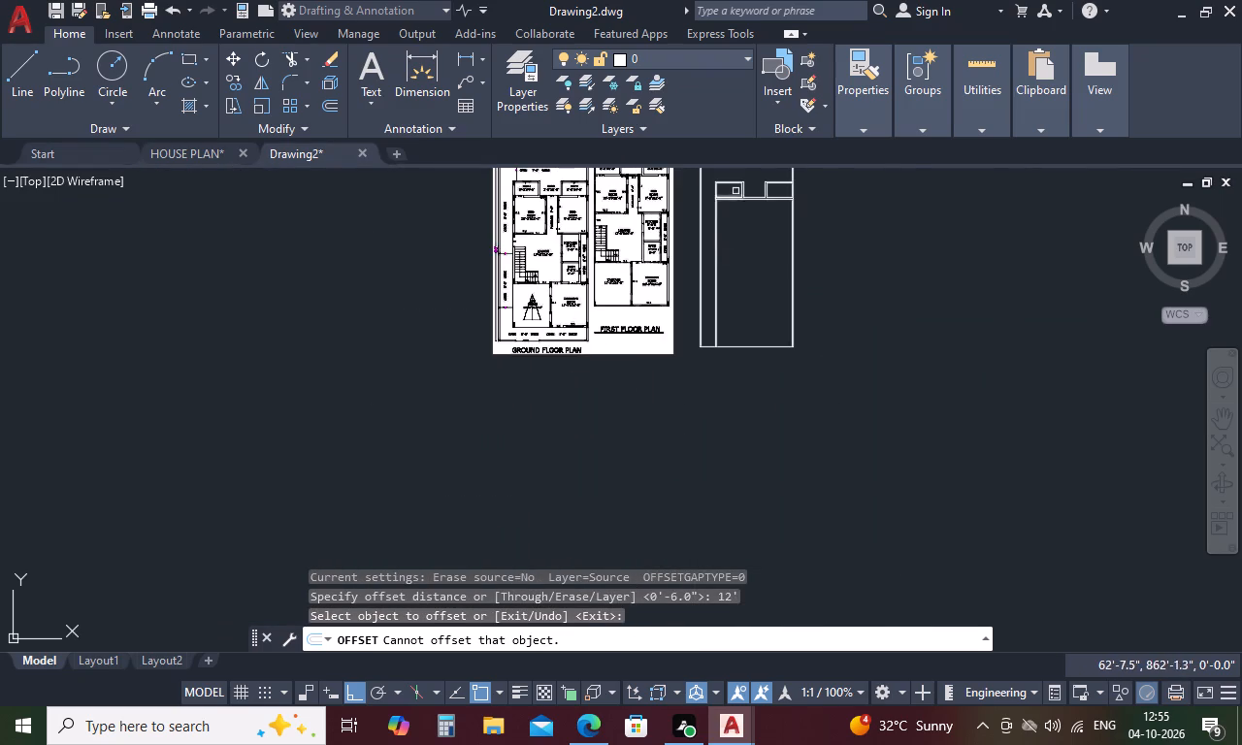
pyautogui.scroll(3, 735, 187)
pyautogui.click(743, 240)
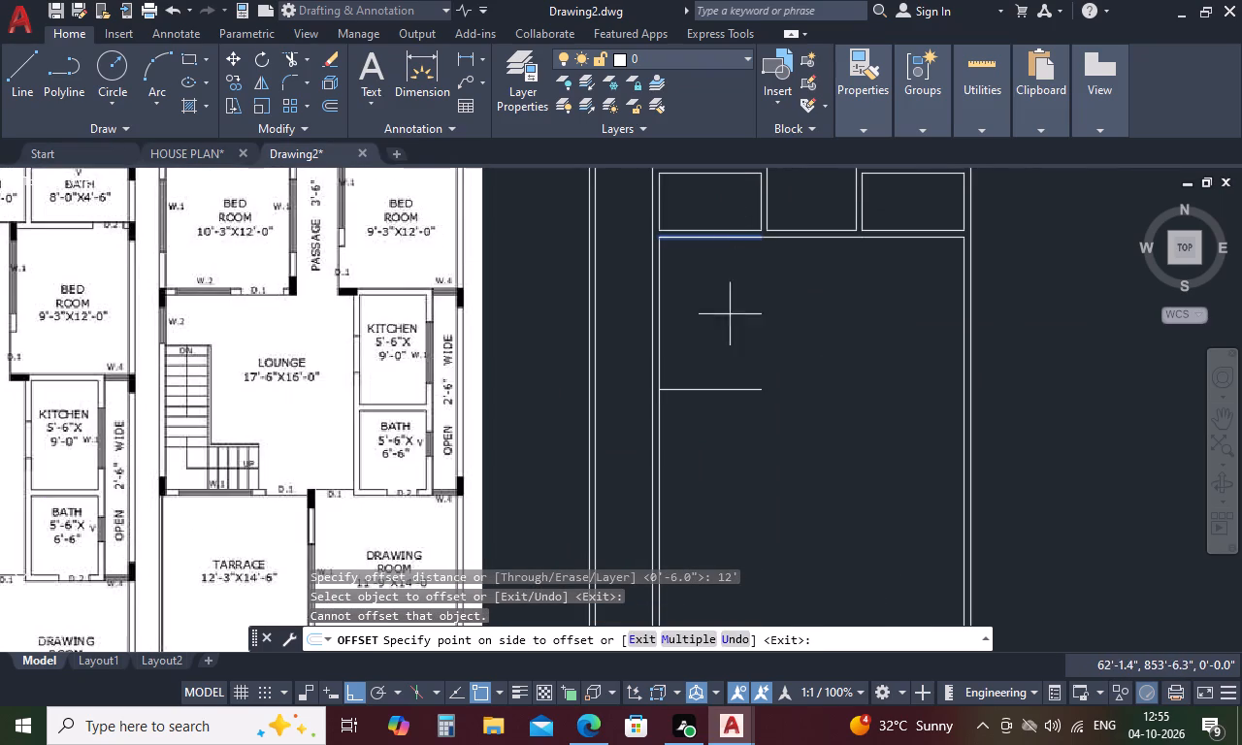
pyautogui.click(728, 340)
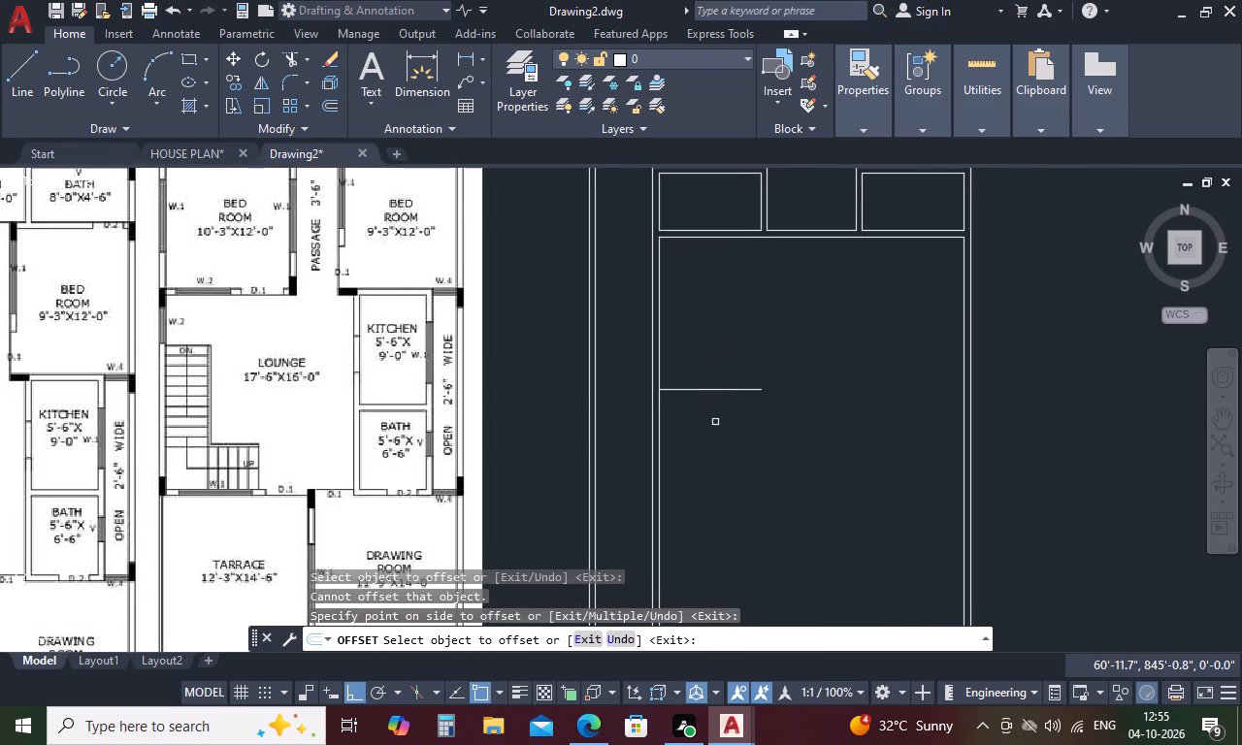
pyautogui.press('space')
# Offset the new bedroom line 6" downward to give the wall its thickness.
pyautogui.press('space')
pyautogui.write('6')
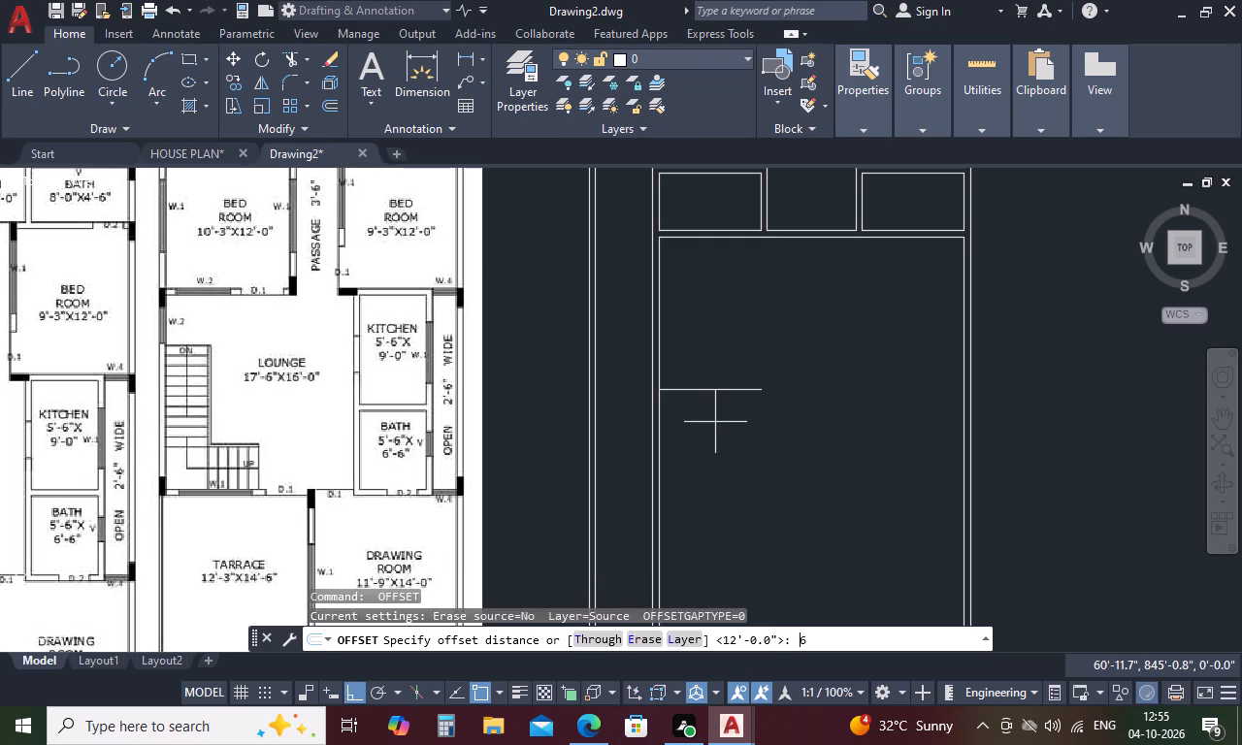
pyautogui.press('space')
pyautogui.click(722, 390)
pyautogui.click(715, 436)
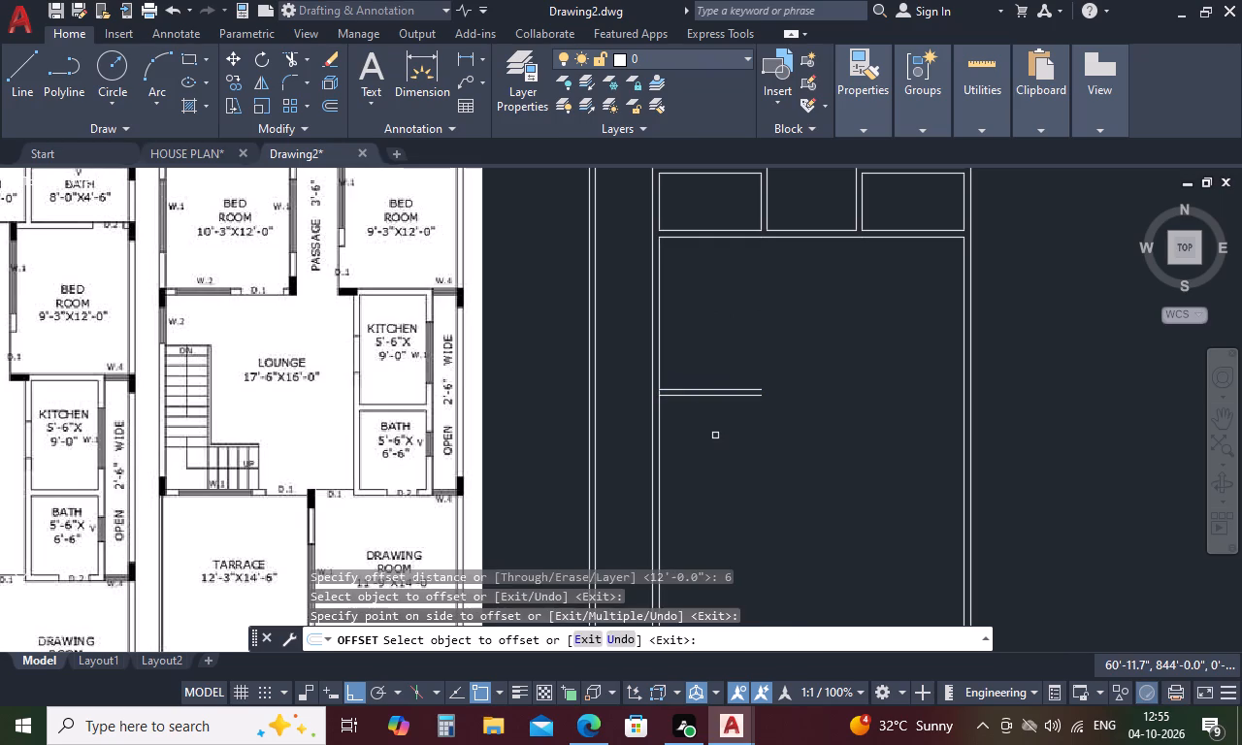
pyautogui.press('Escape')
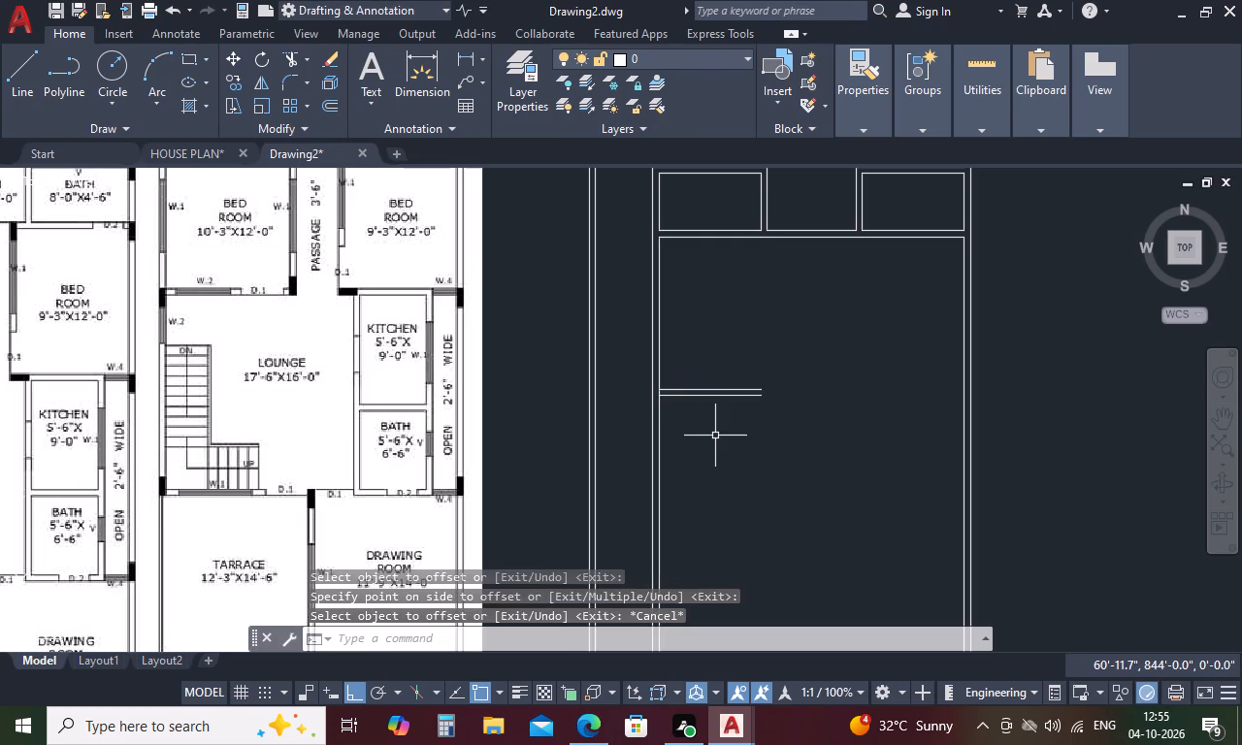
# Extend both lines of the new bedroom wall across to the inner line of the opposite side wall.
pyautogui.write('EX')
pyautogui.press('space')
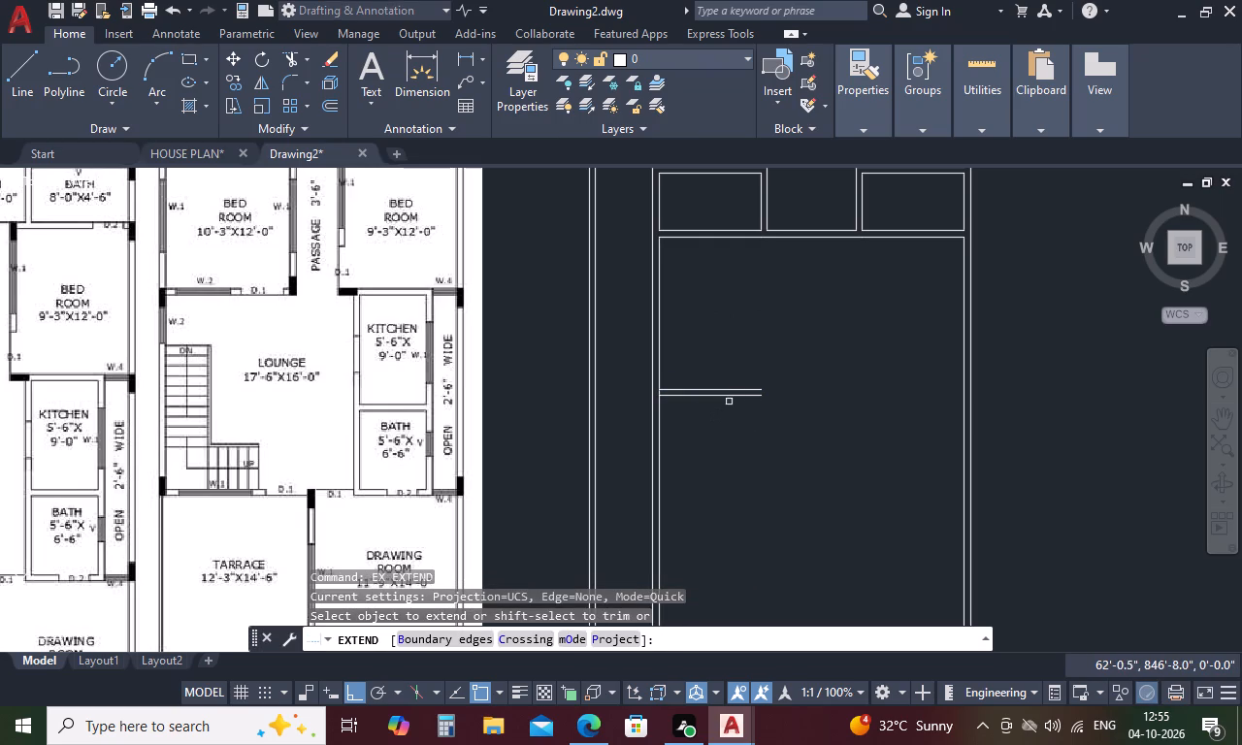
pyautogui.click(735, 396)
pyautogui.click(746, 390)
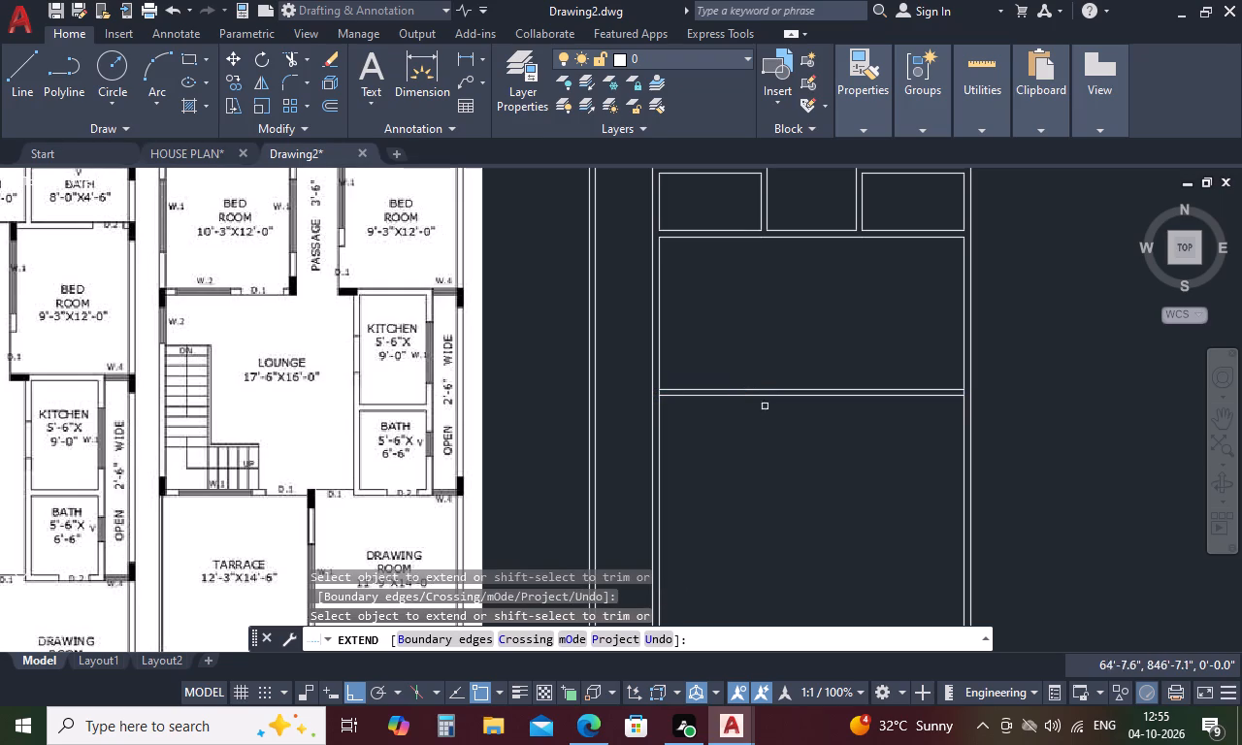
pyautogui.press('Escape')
# Measure the thickness of the new bedroom wall where it meets the inner side wall.
pyautogui.write('DI')
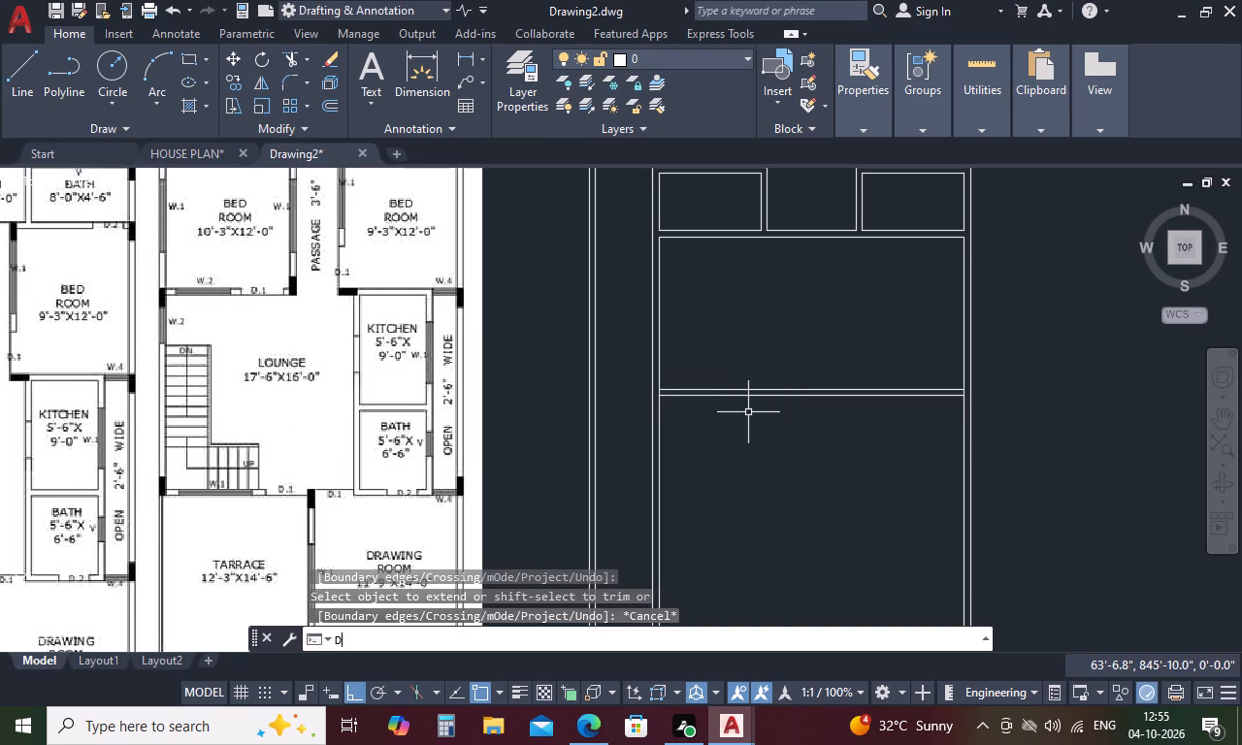
pyautogui.press('space')
pyautogui.scroll(3, 648, 399)
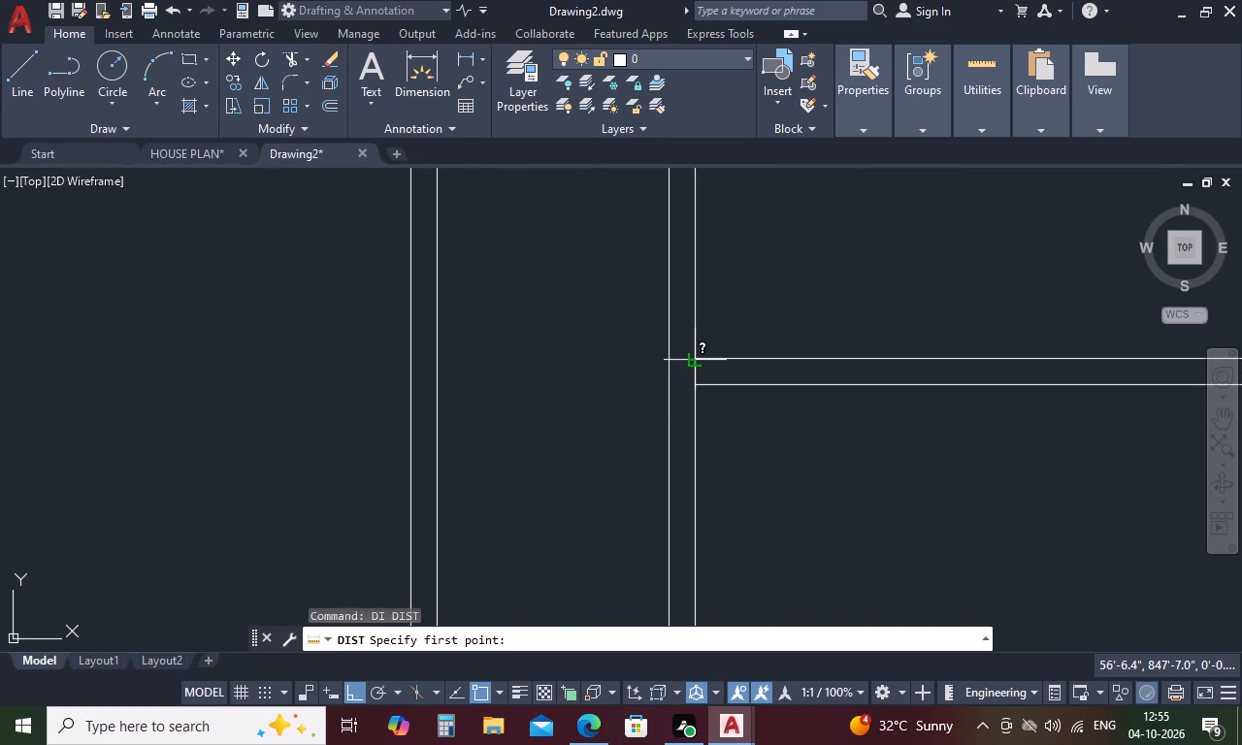
pyautogui.click(695, 361)
pyautogui.click(697, 386)
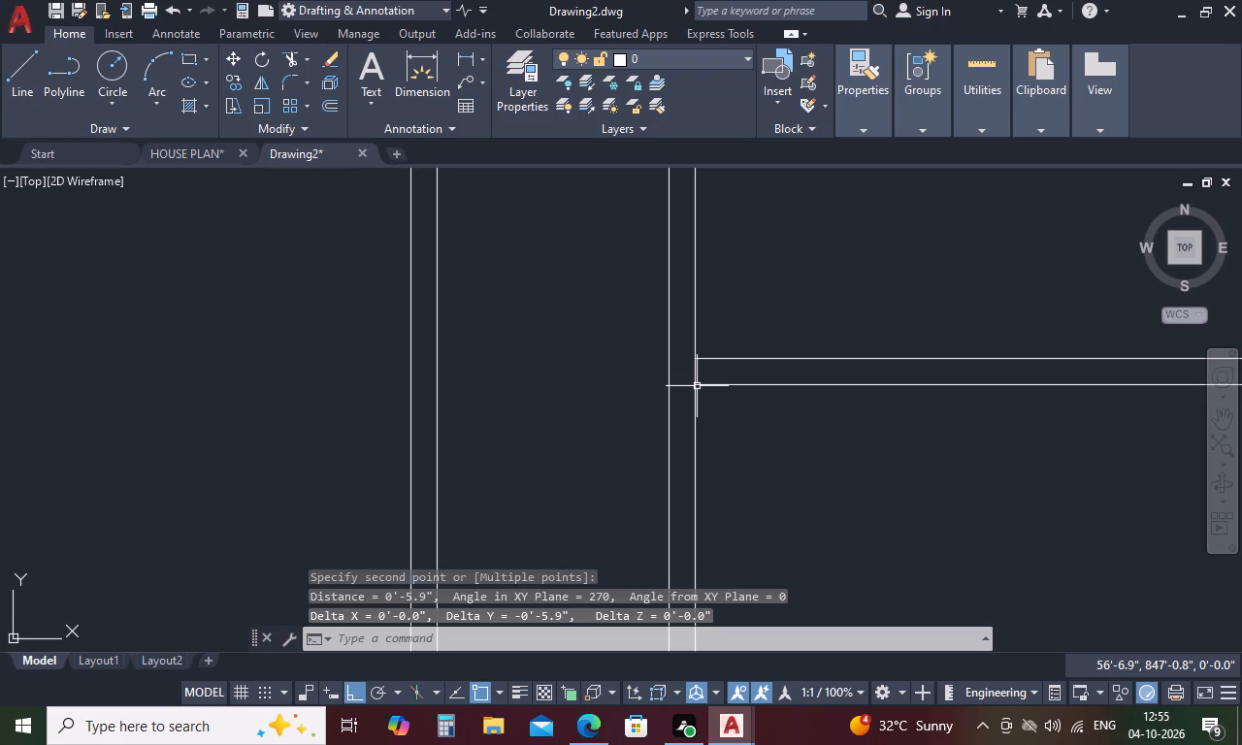
pyautogui.scroll(-2, 697, 386)
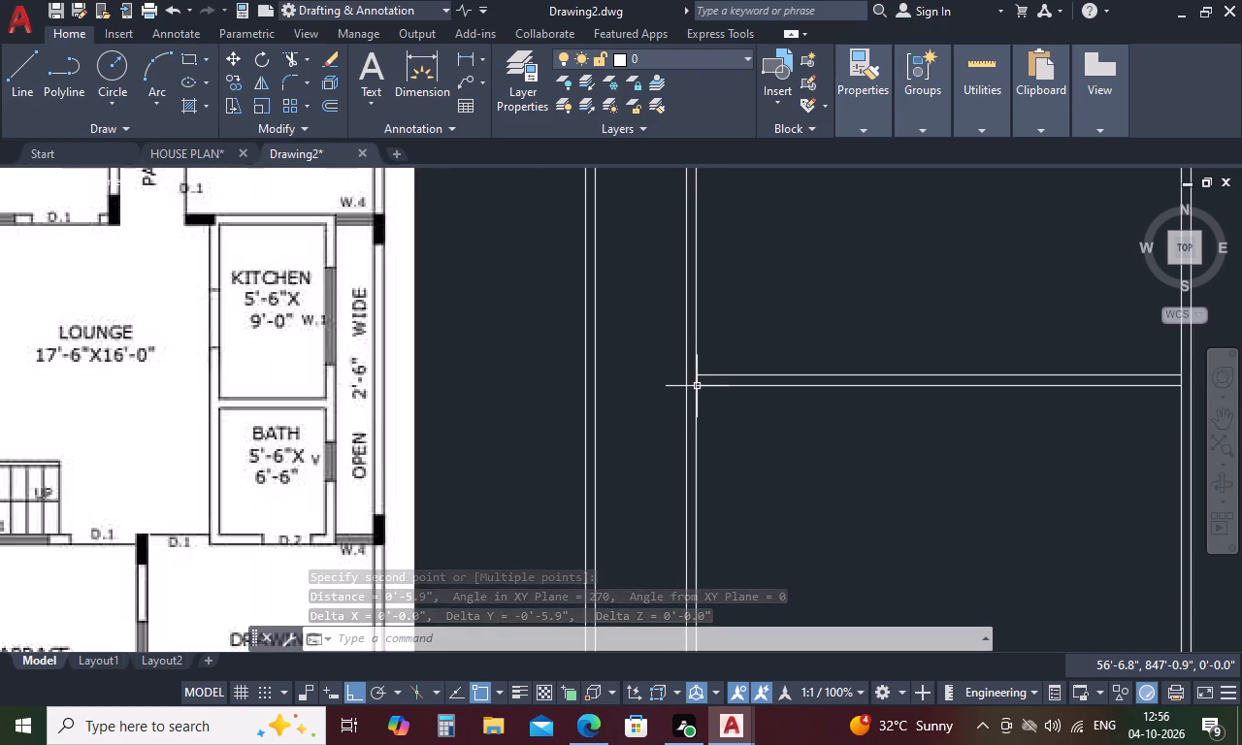
pyautogui.press('space')
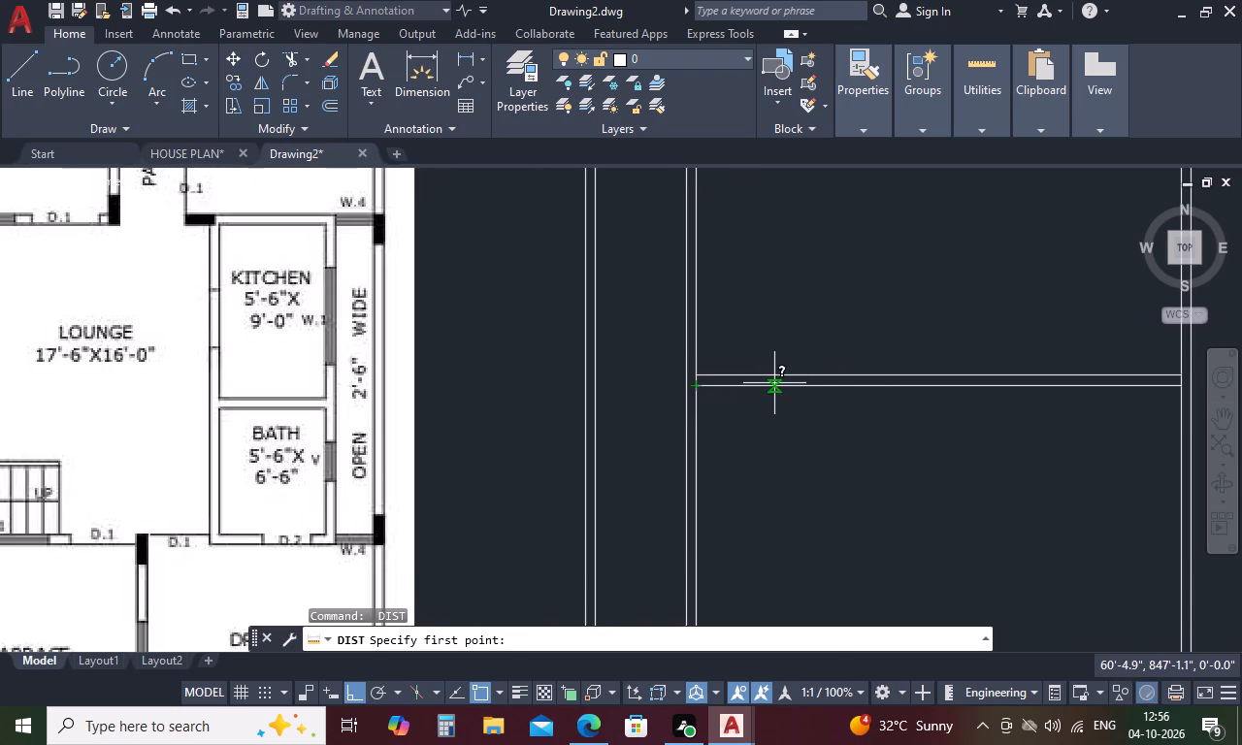
pyautogui.press('Escape')
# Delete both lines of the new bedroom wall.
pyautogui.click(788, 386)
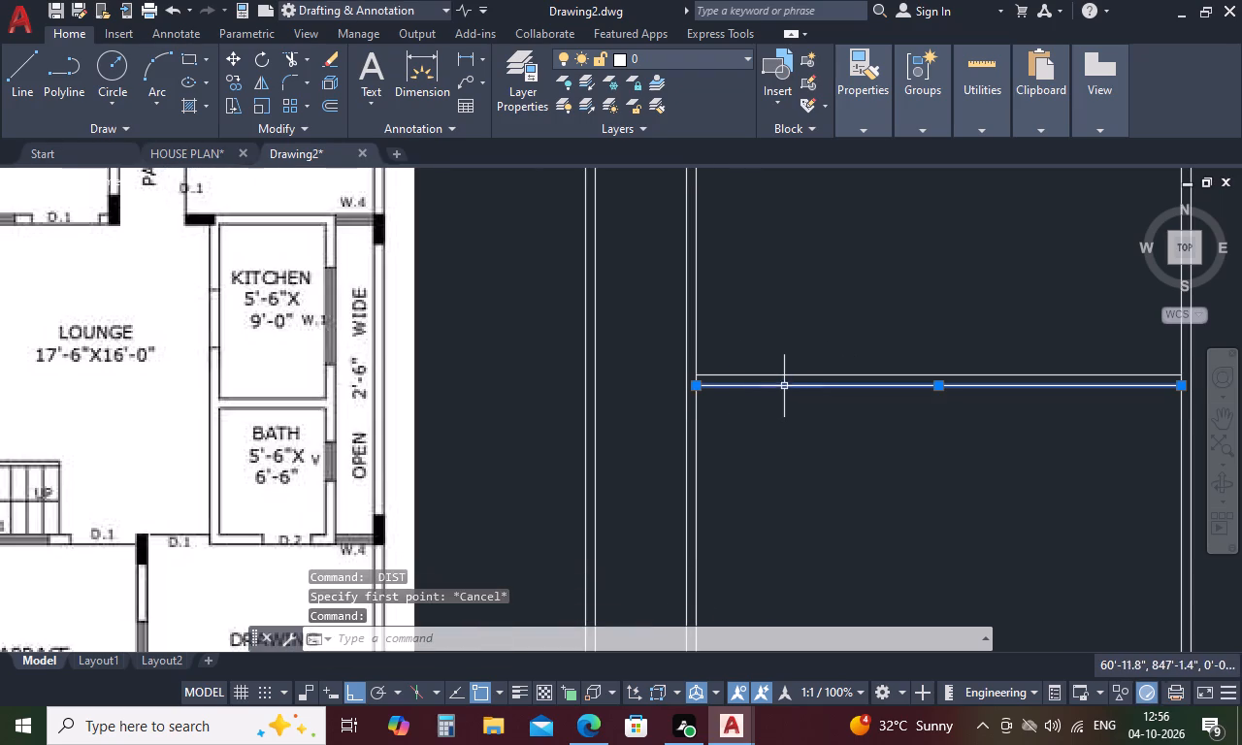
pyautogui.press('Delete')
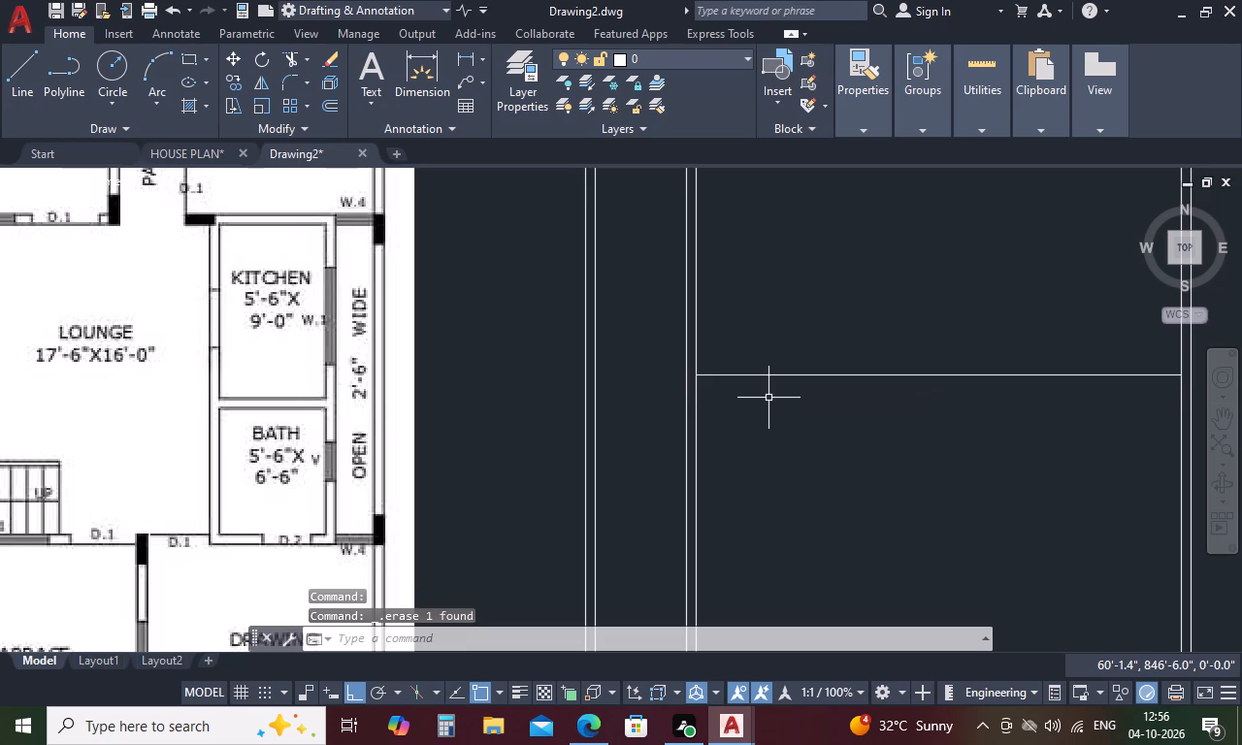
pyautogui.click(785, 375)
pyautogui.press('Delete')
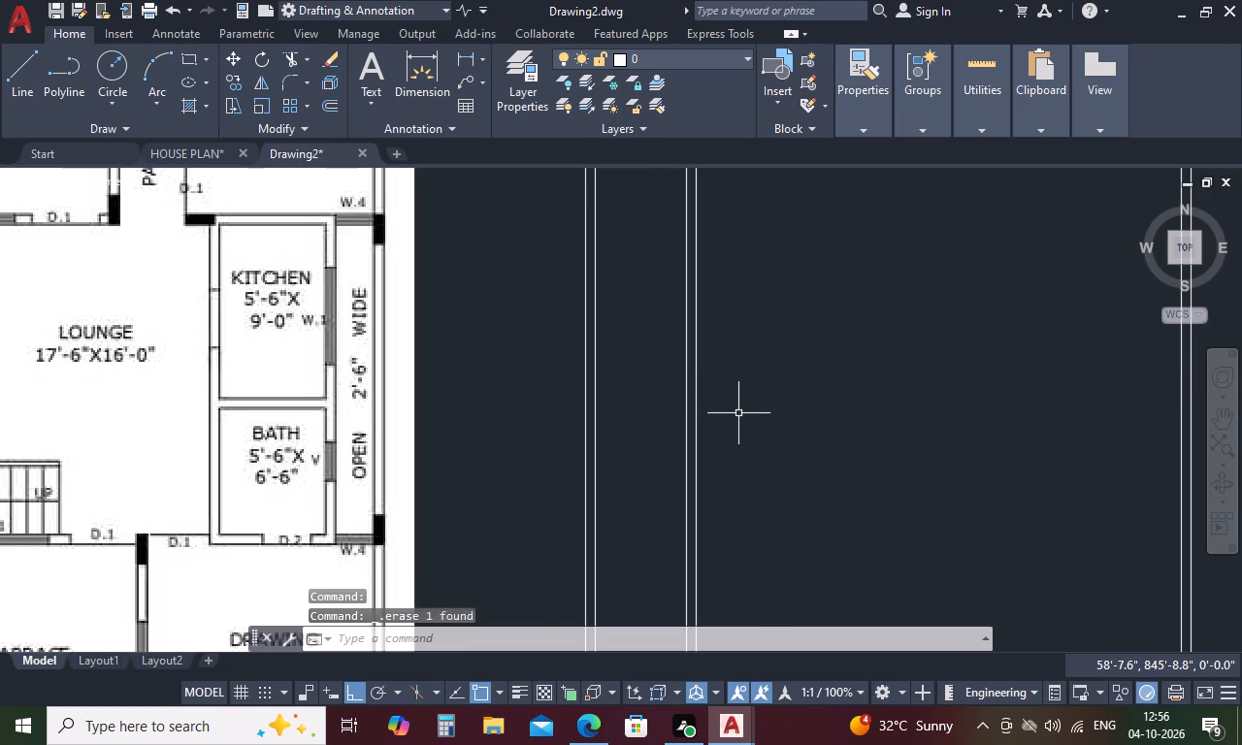
# Offset the lower line of the cross wall beneath the baths 12' downward to set the bedroom depth.
pyautogui.scroll(-2, 738, 413)
pyautogui.write('O')
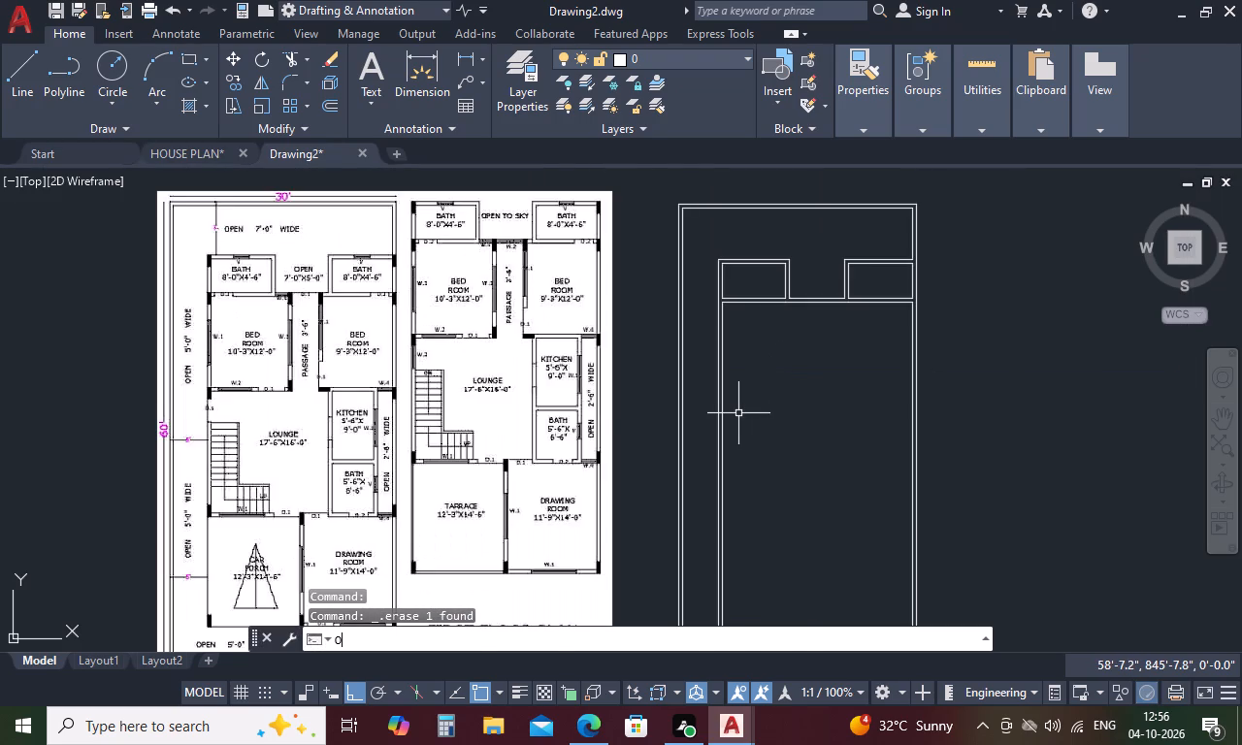
pyautogui.press('space')
pyautogui.write("12'")
pyautogui.press('space')
pyautogui.click(762, 305)
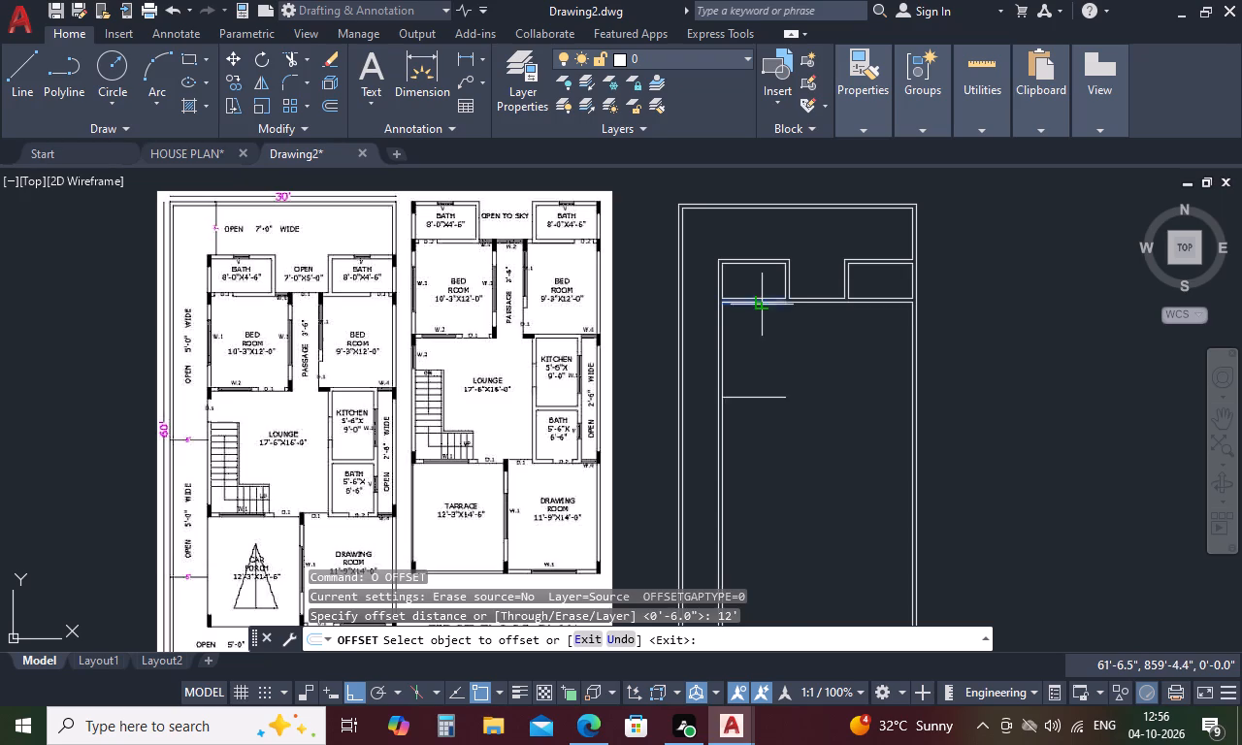
pyautogui.click(762, 407)
pyautogui.press('space')
# Offset the new bedroom line 6" downward to form the wall's second face.
pyautogui.press('space')
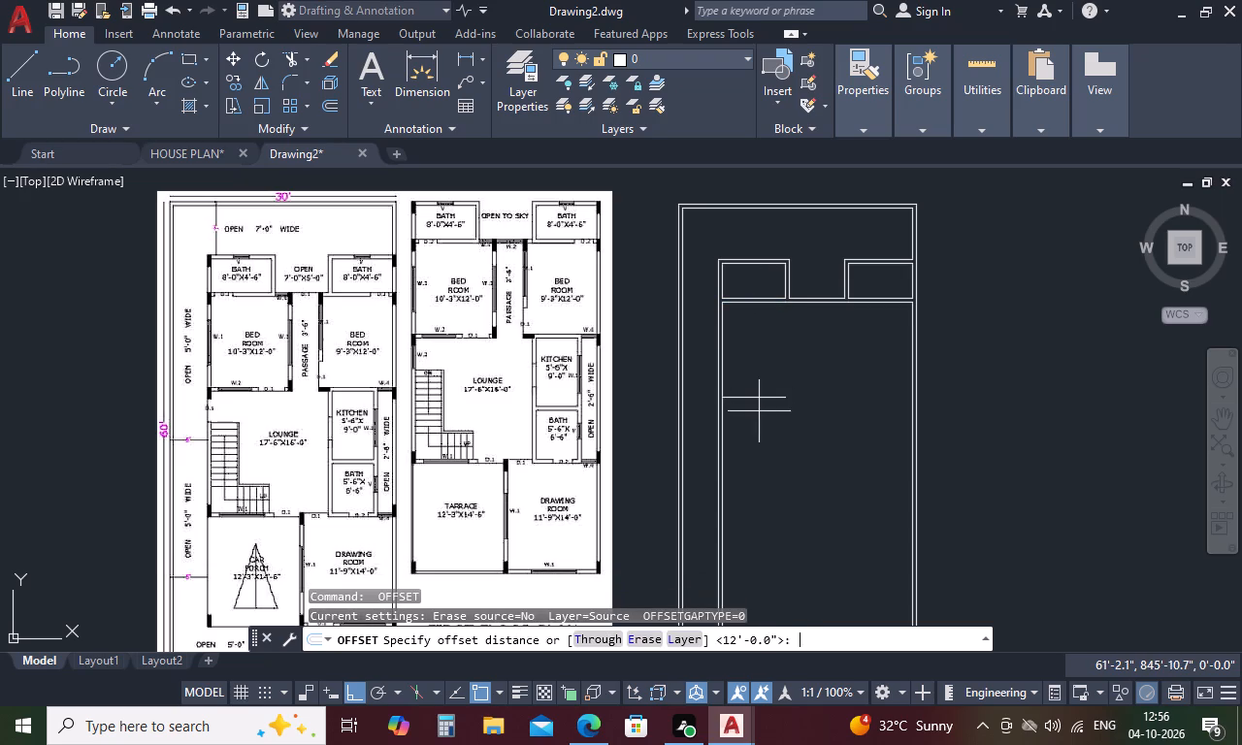
pyautogui.write("6'")
pyautogui.press('BackSpace')
pyautogui.press('space')
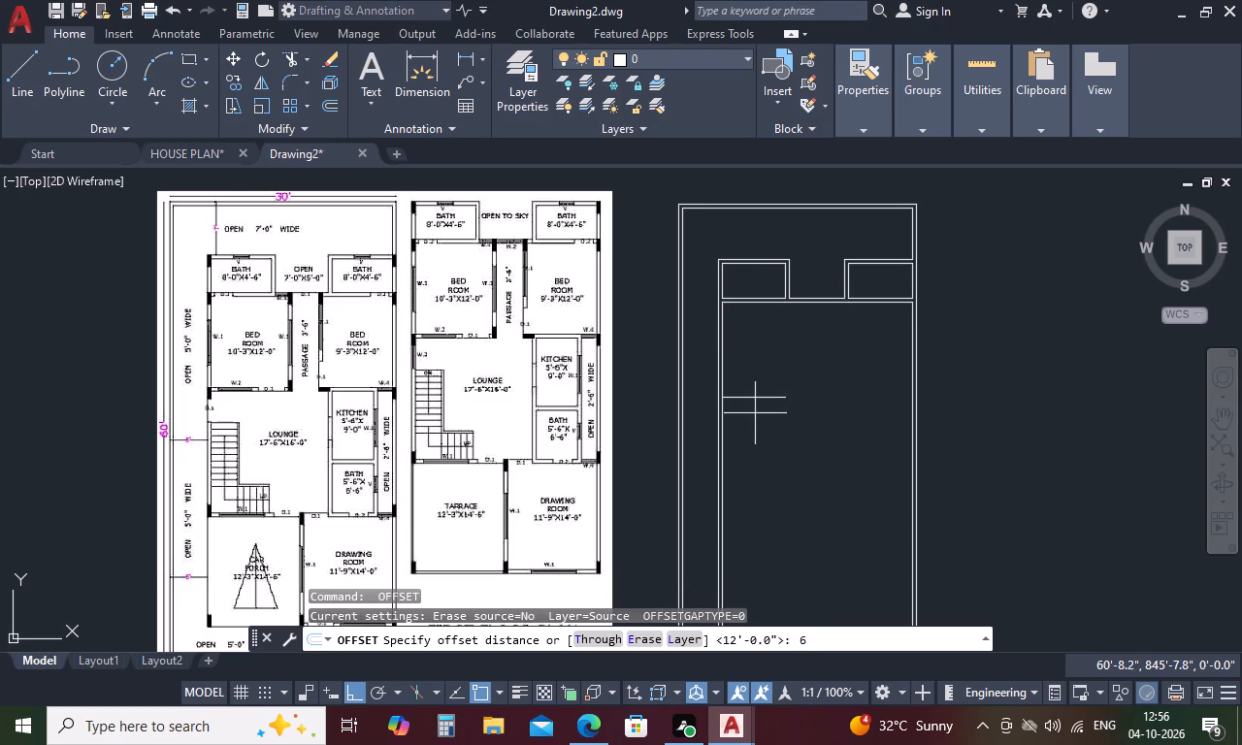
pyautogui.click(768, 398)
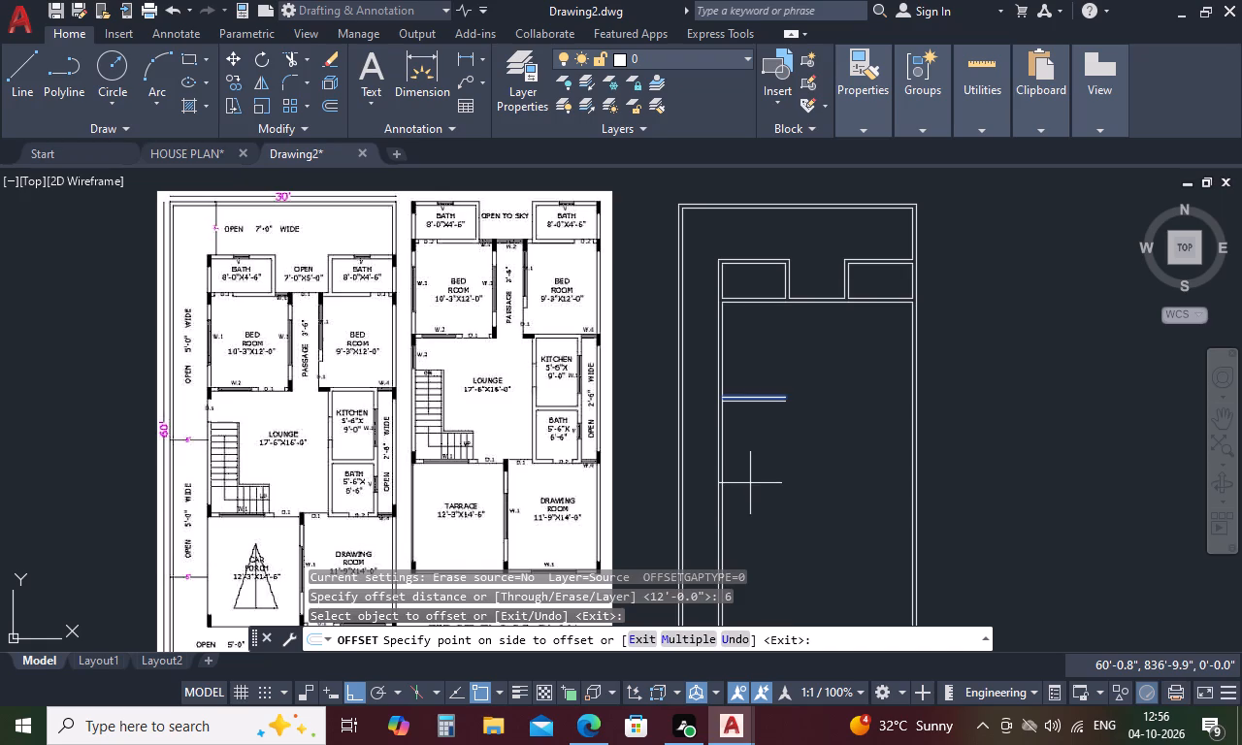
pyautogui.click(750, 483)
pyautogui.press('Escape')
# Extend both bedroom wall lines across to the inner line of the opposite side wall.
pyautogui.write('EX')
pyautogui.press('space')
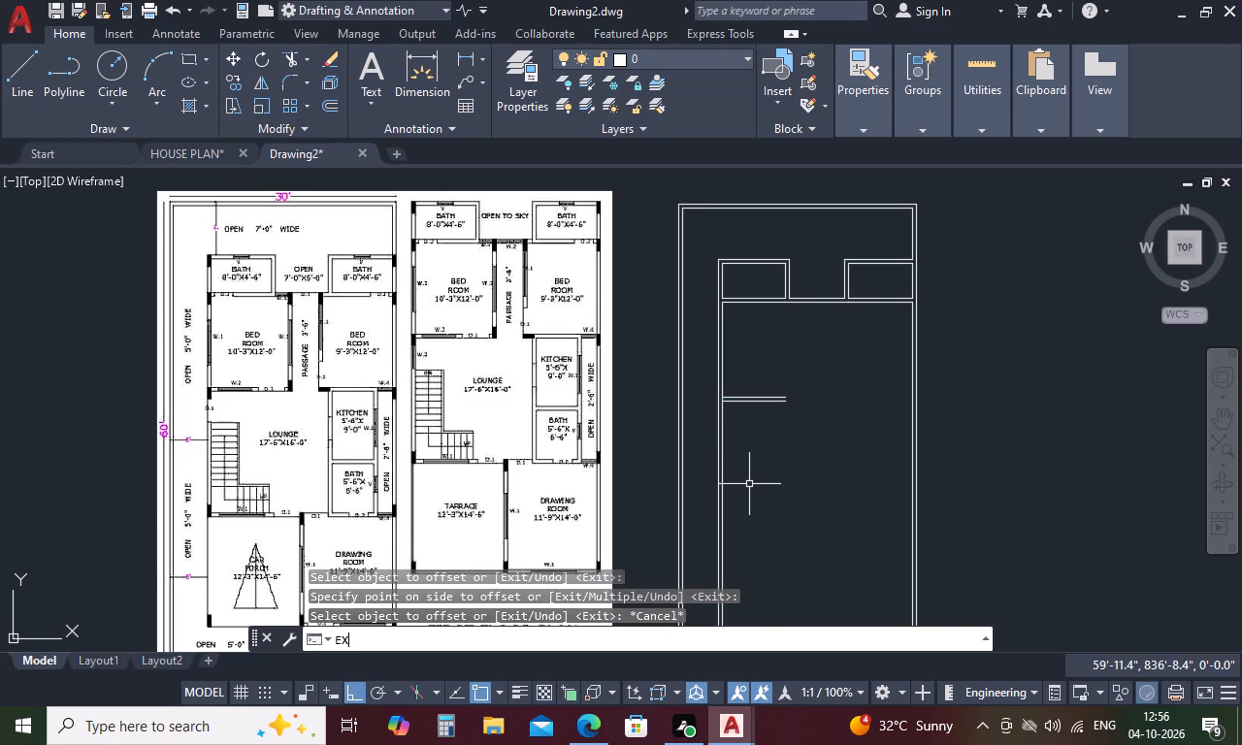
pyautogui.click(773, 404)
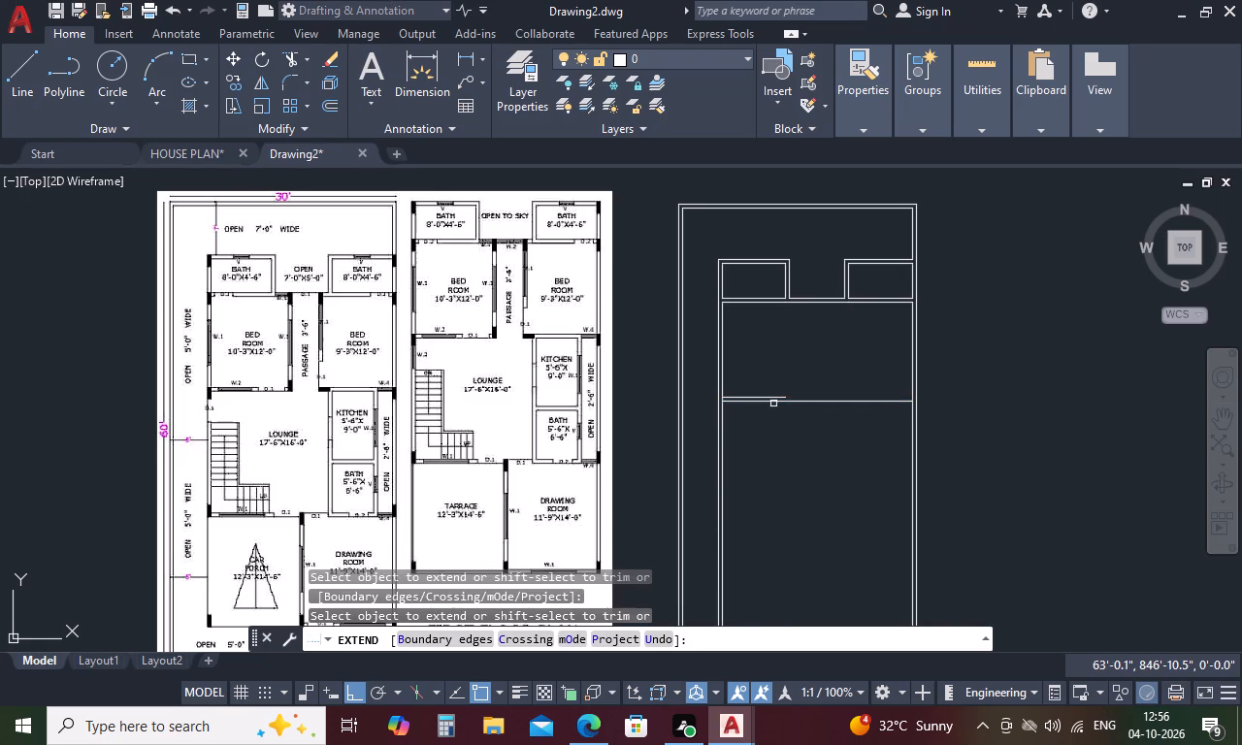
pyautogui.click(775, 399)
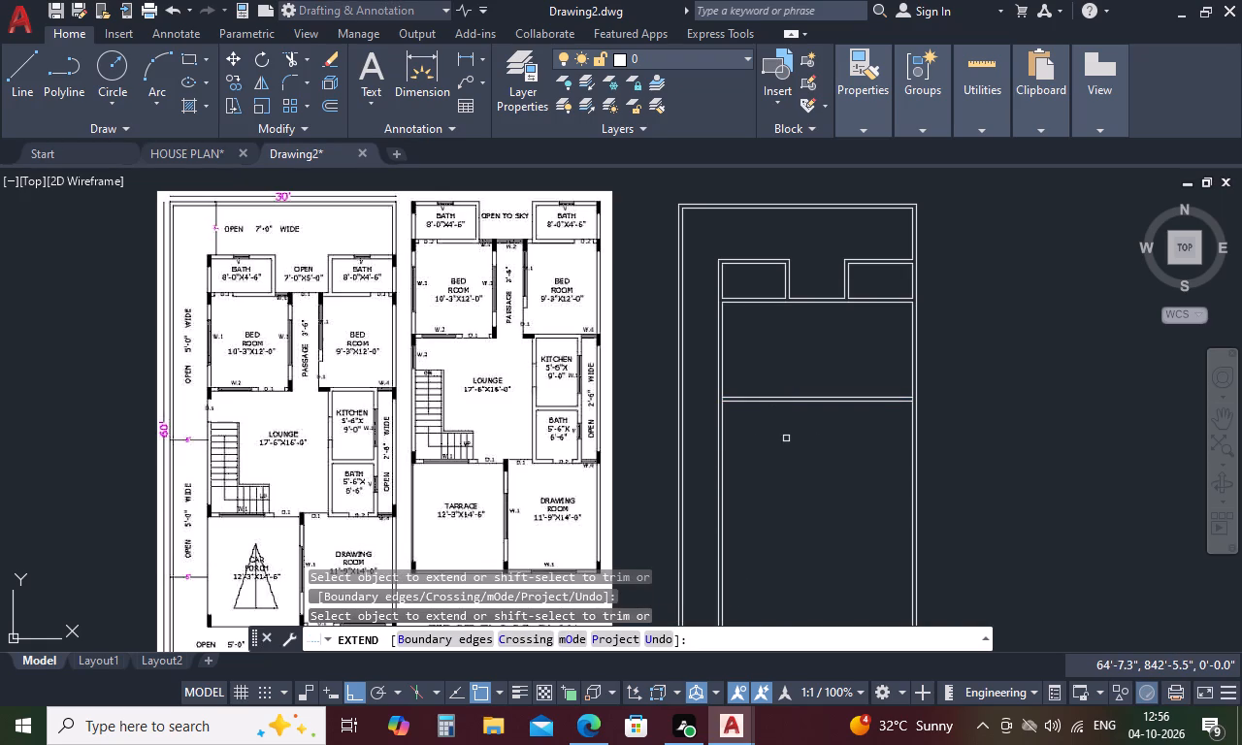
pyautogui.press('Escape')
# Trim the inner side wall lines between the bedroom wall's two faces at both ends to open the junctions.
pyautogui.write('TR')
pyautogui.press('space')
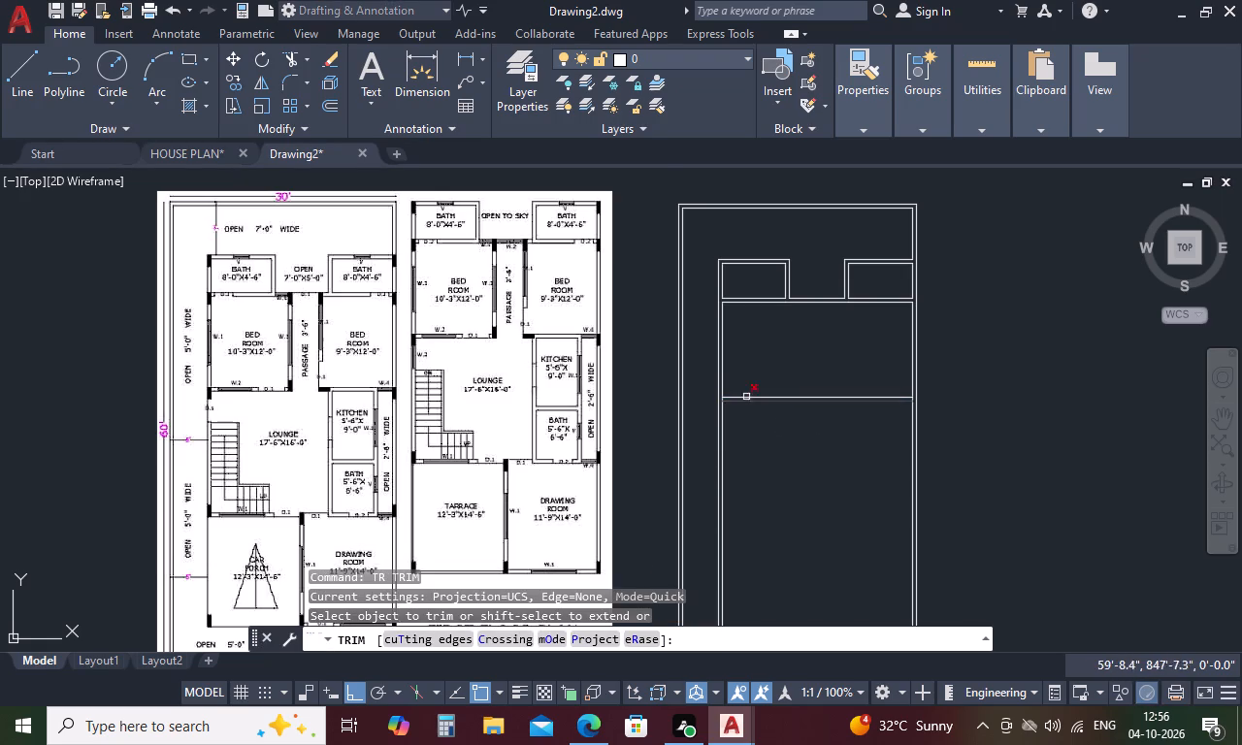
pyautogui.scroll(3, 735, 392)
pyautogui.click(680, 427)
pyautogui.scroll(-3, 680, 427)
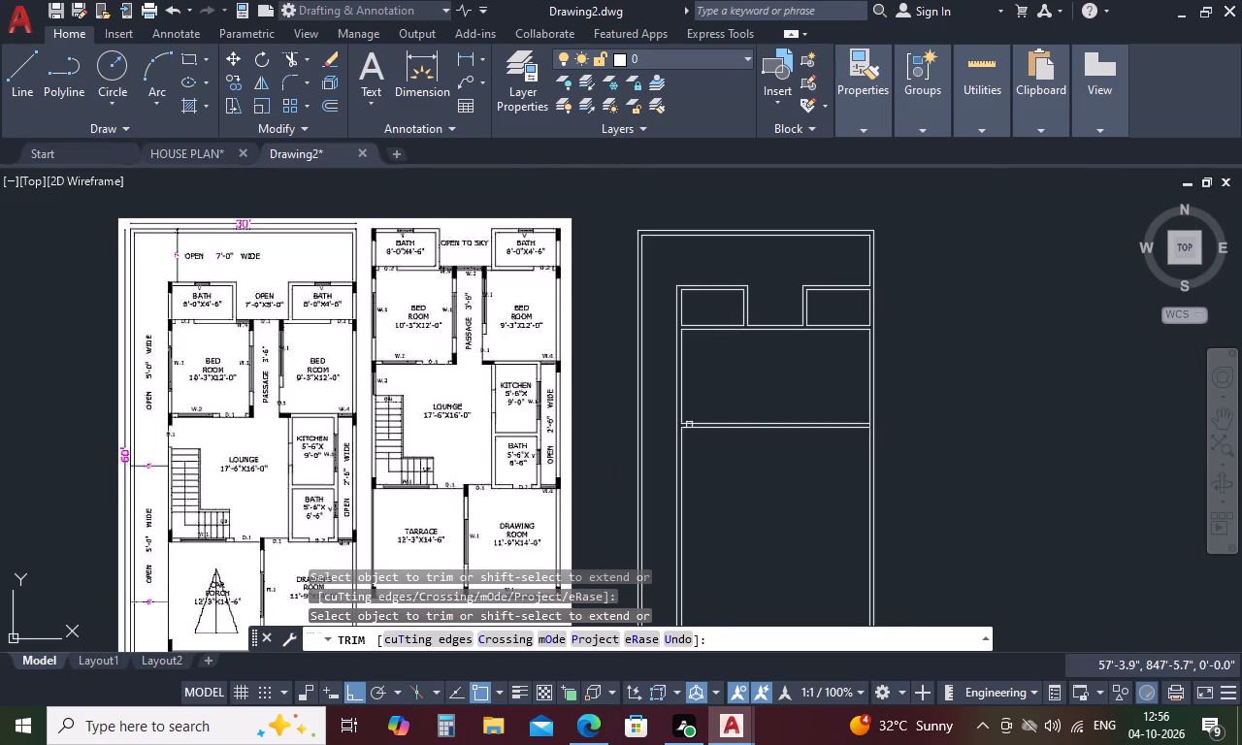
pyautogui.scroll(3, 870, 426)
pyautogui.click(865, 433)
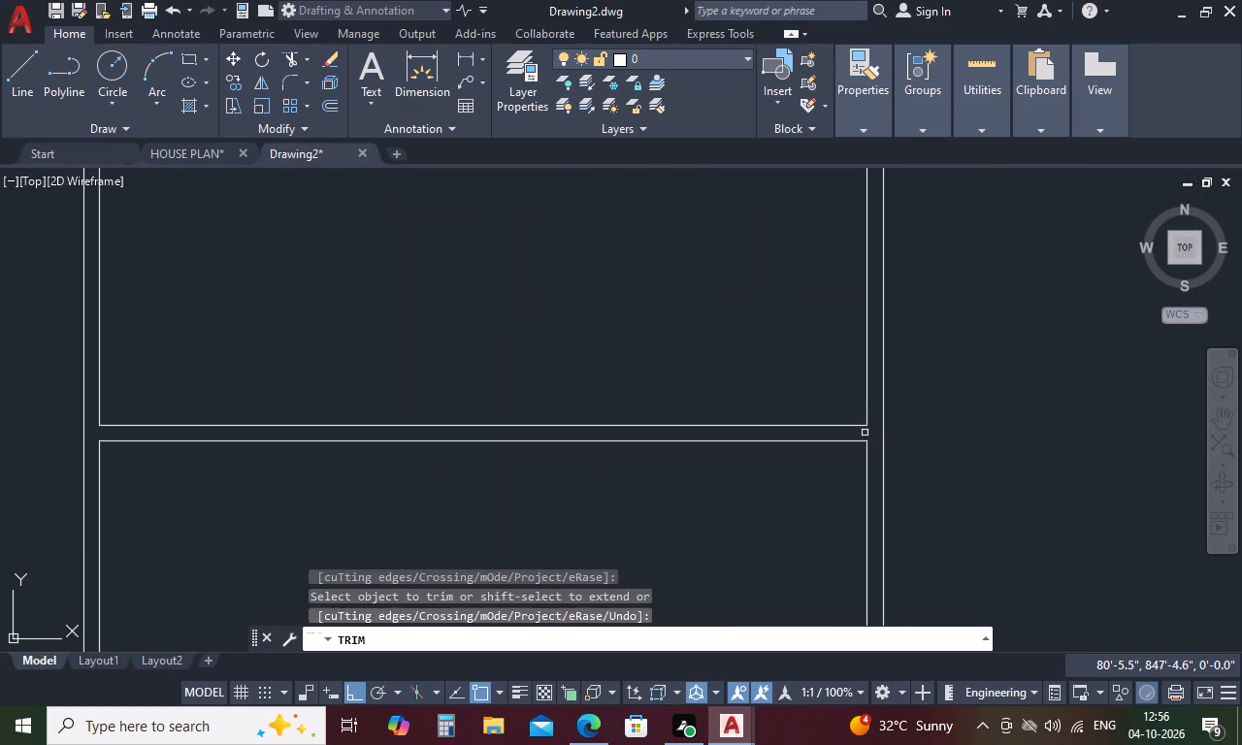
pyautogui.scroll(-2, 865, 433)
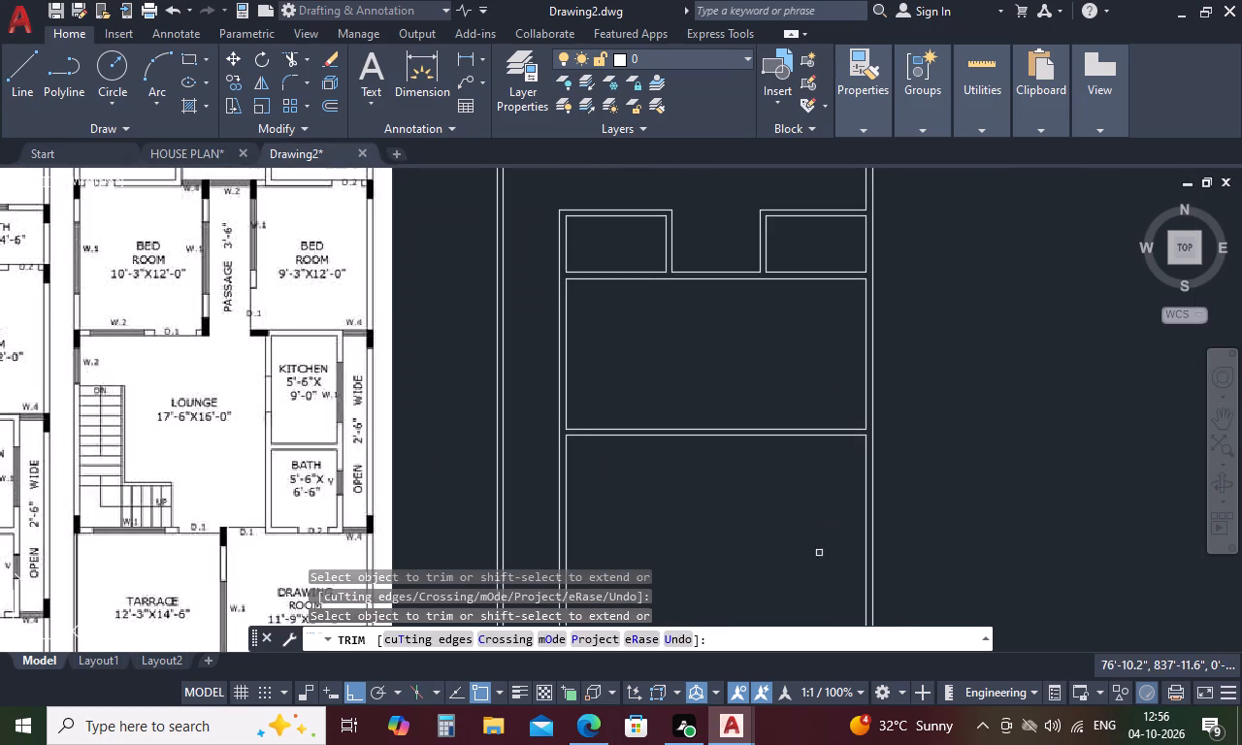
# Offset the left bedroom's inner side wall line 10'3" inward to set that bedroom's width.
pyautogui.press('Escape')
pyautogui.press('o')
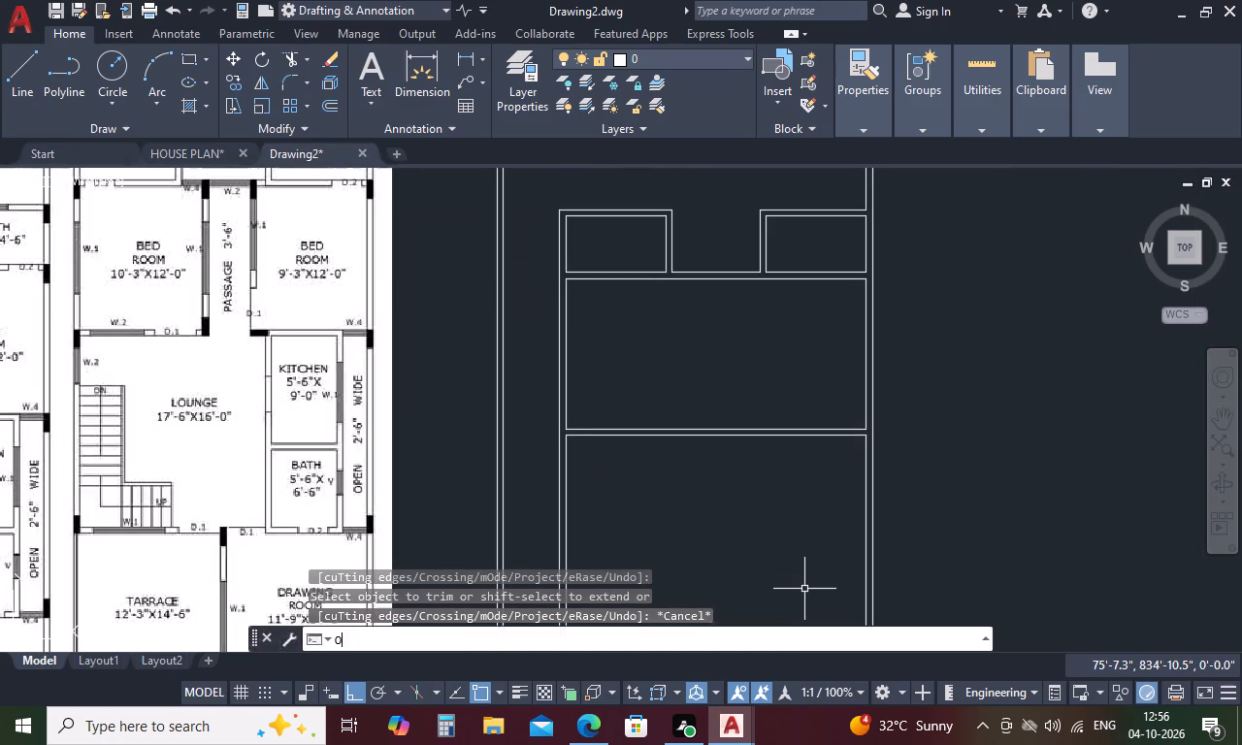
pyautogui.press('space')
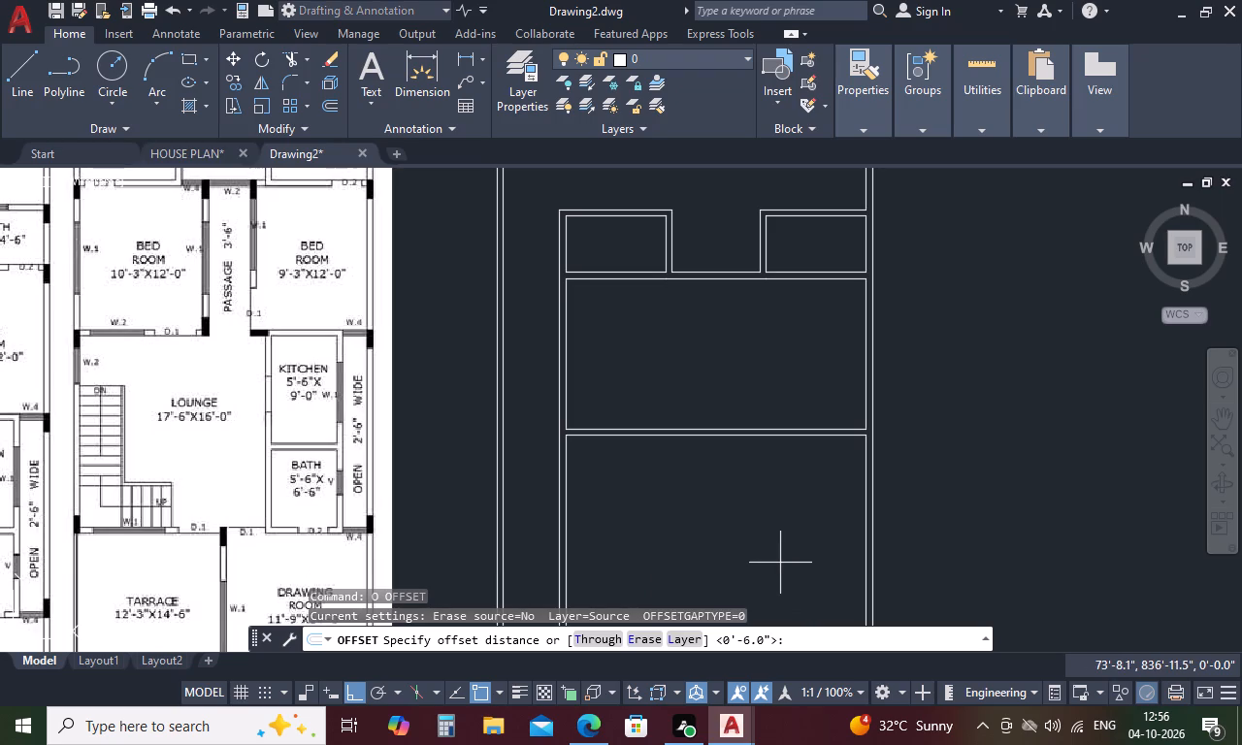
pyautogui.press('1')
pyautogui.press('0')
pyautogui.press("'")
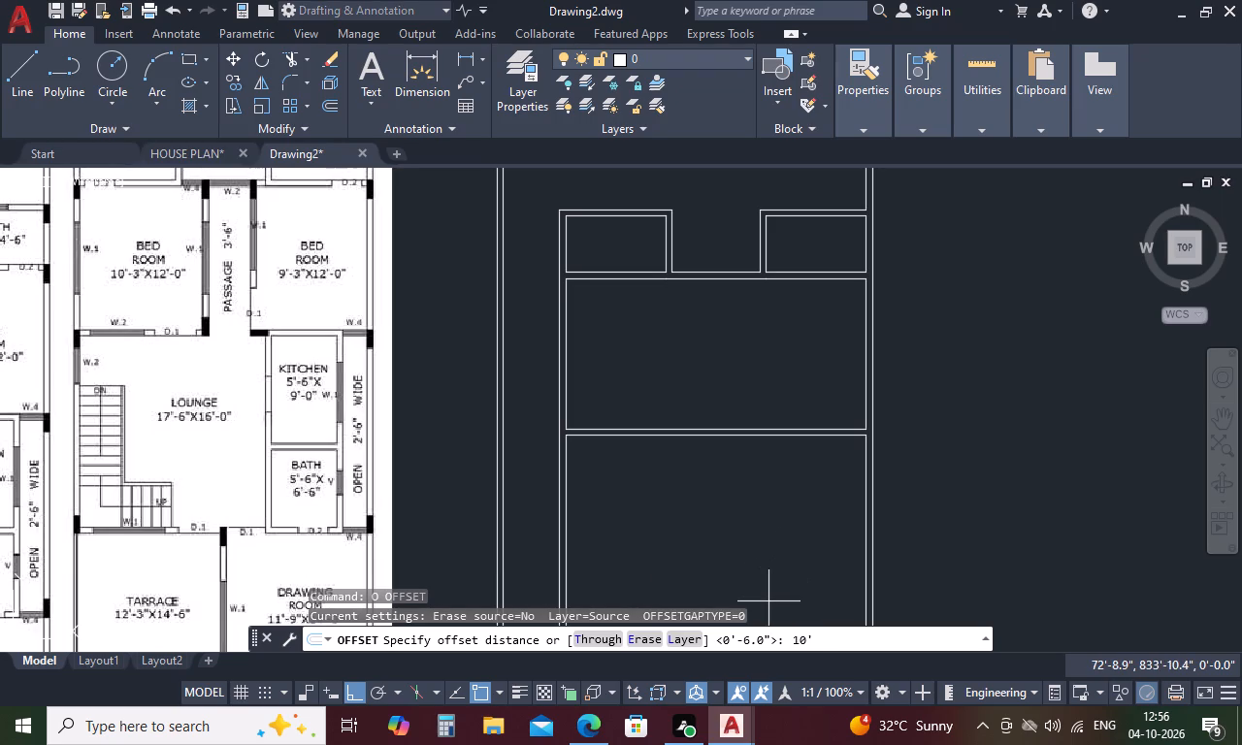
pyautogui.press('3')
pyautogui.hotkey('shift', '"')
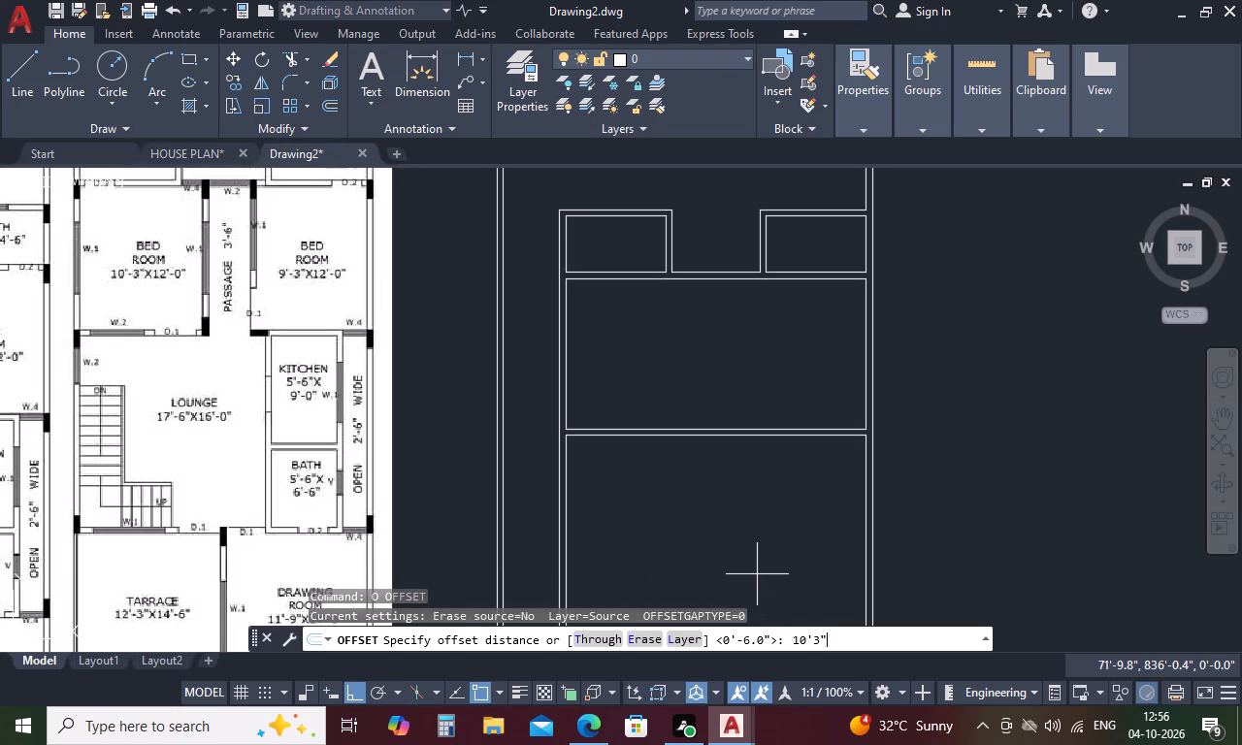
pyautogui.press('Return')
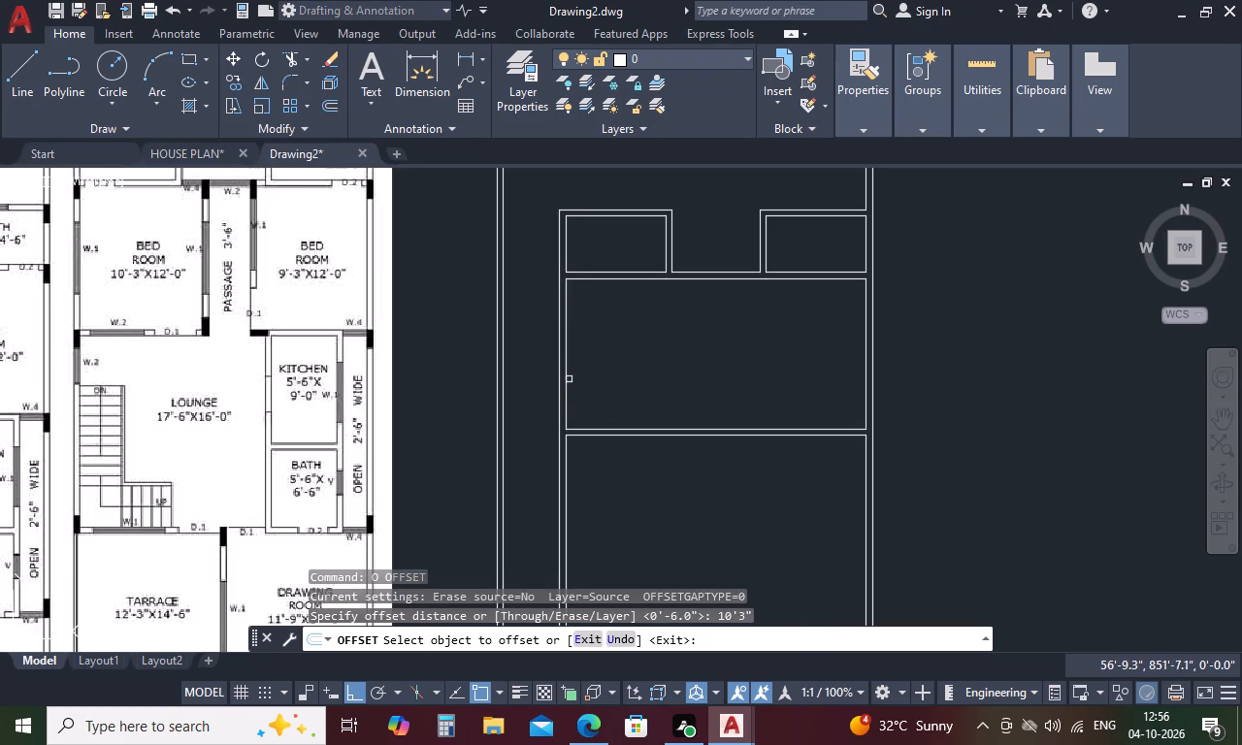
pyautogui.click(566, 388)
pyautogui.click(690, 396)
pyautogui.press('space')
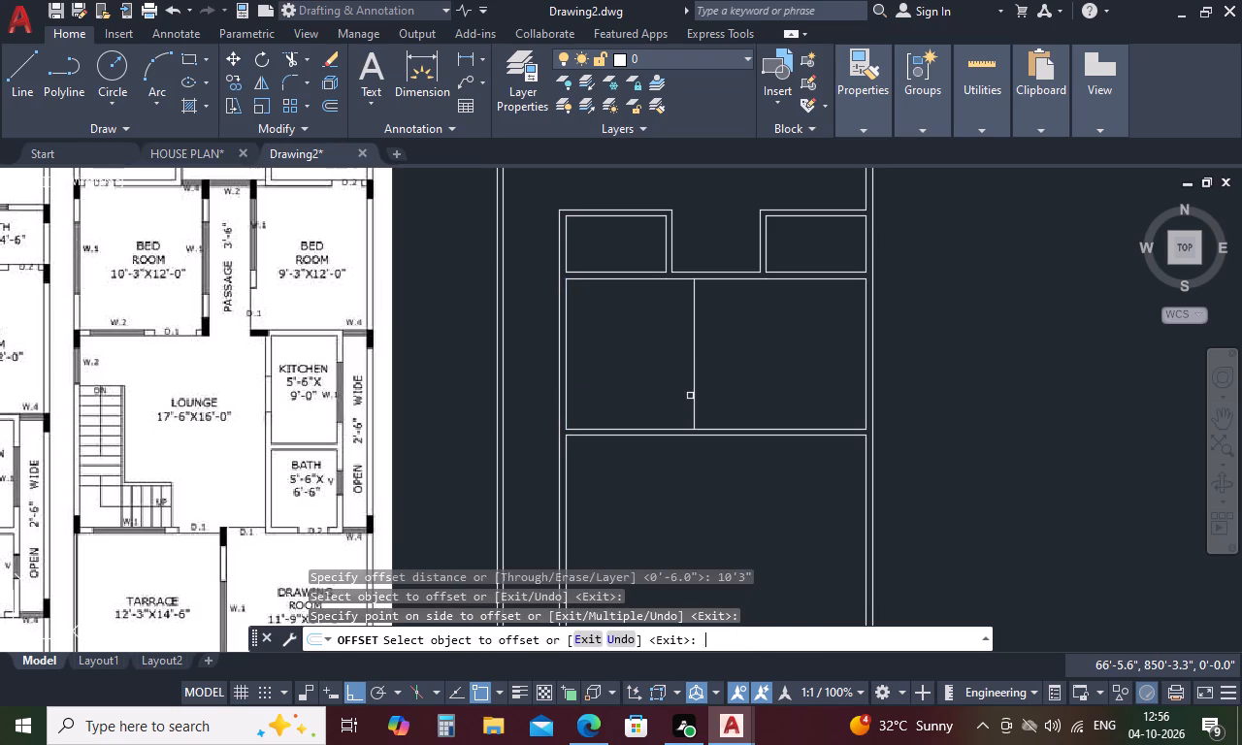
# Offset the opposite inner side wall line 9'3" inward to set the right bedroom's width.
pyautogui.press('space')
pyautogui.write("9'3")
pyautogui.hotkey('shift', '"')
pyautogui.press('Return')
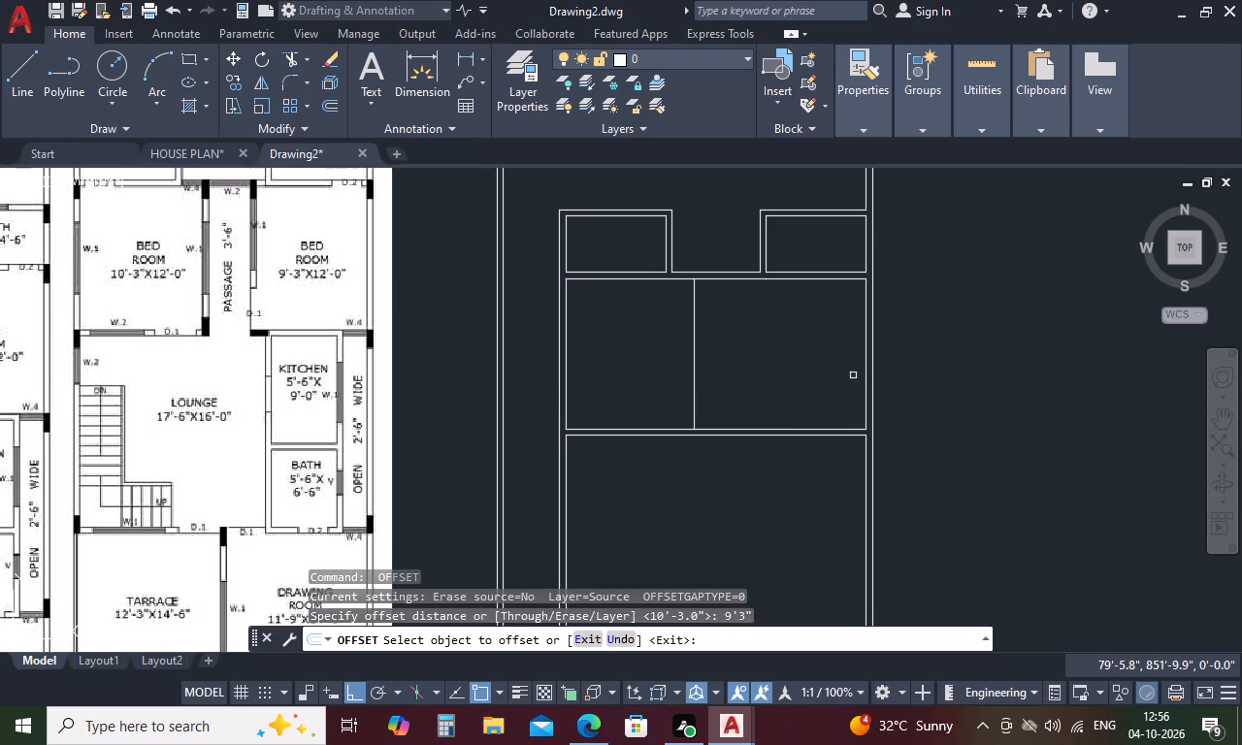
pyautogui.moveTo(865, 356); pyautogui.dragTo(852, 356)
pyautogui.click(778, 371)
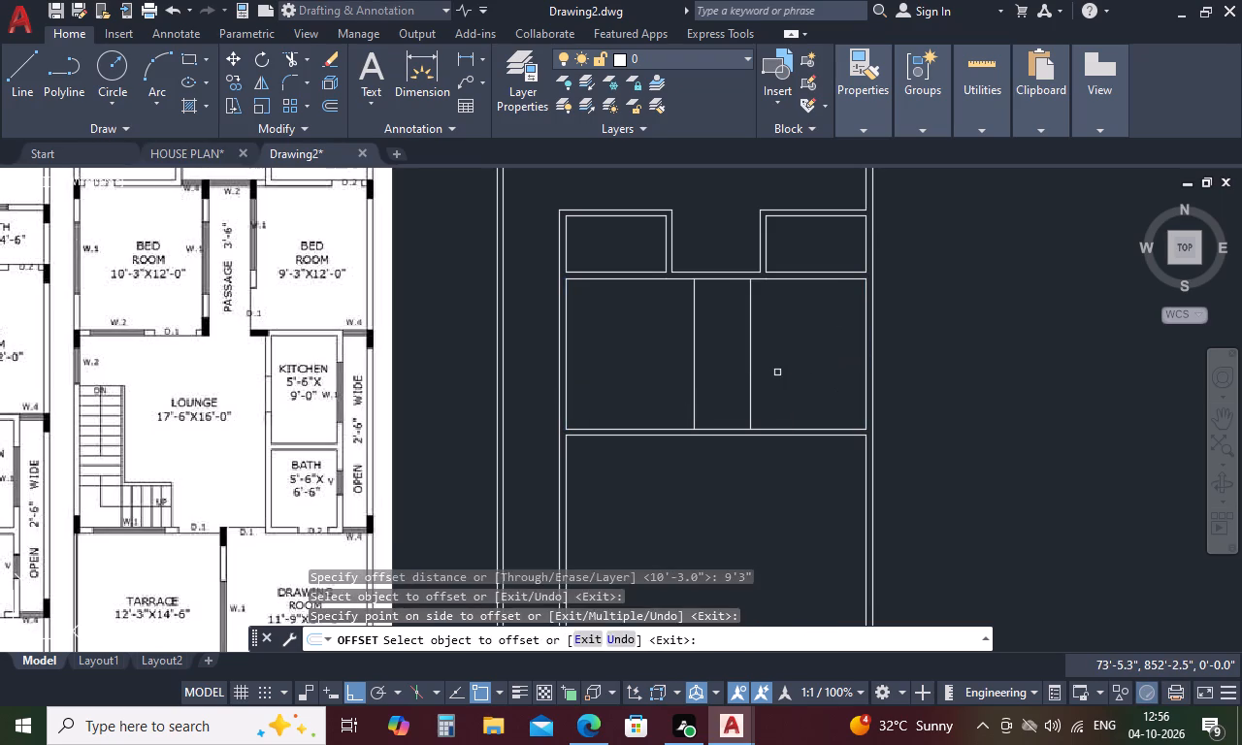
pyautogui.press('space')
# Offset both new bedroom partition lines 6" toward the passage to form their second wall faces.
pyautogui.press('space')
pyautogui.write('6')
pyautogui.press('space')
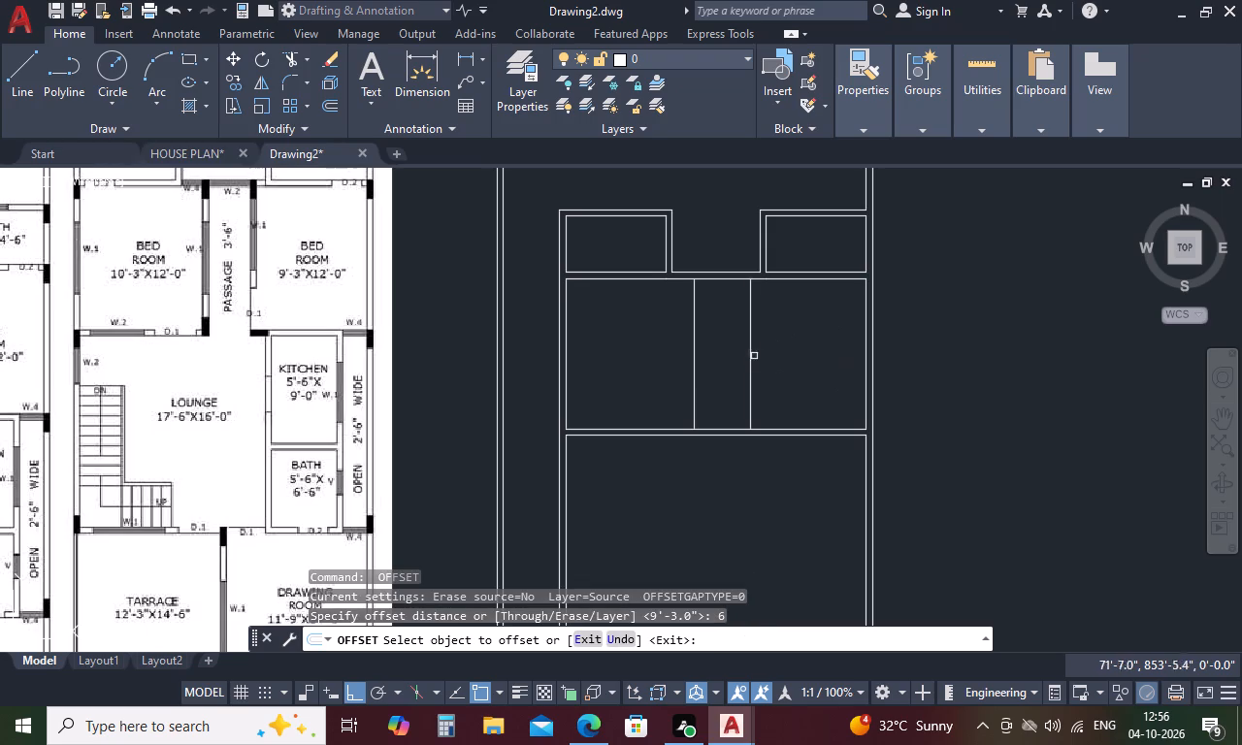
pyautogui.click(751, 353)
pyautogui.click(718, 367)
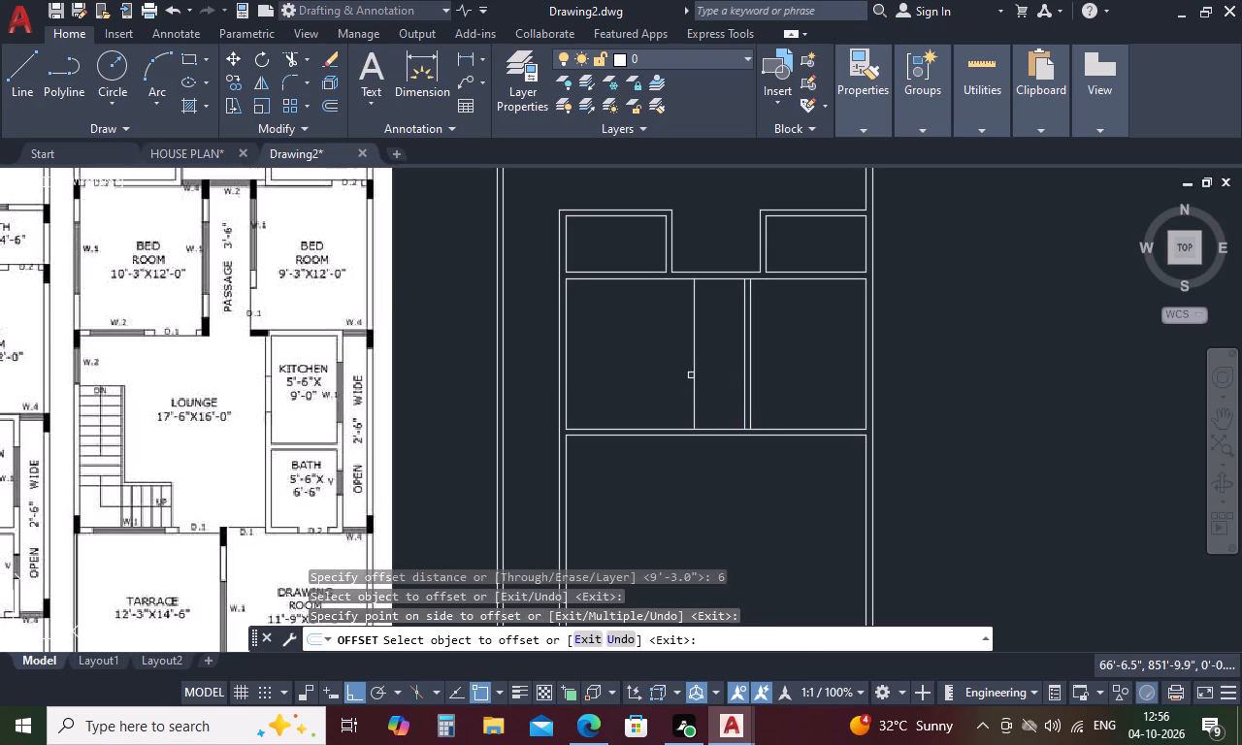
pyautogui.click(694, 370)
pyautogui.click(732, 368)
pyautogui.press('Escape')
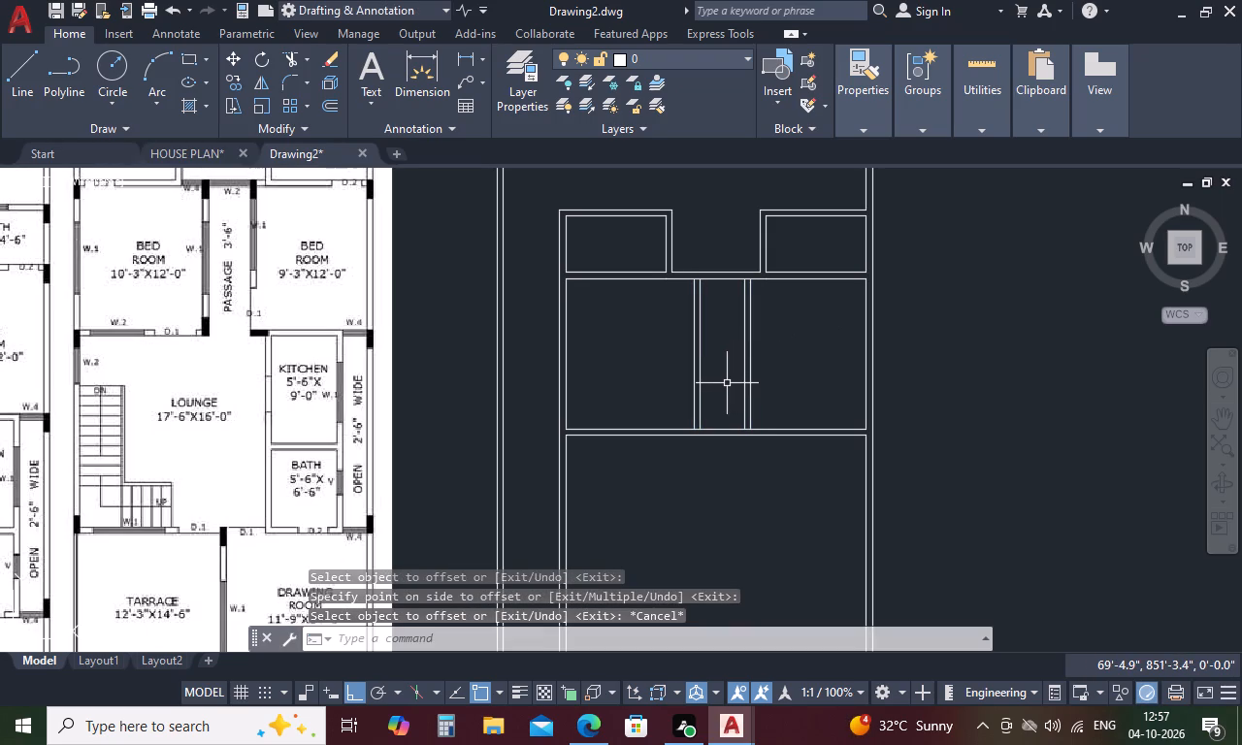
# Measure the passage's clear width between the two bedroom partitions.
pyautogui.press('f')
pyautogui.press('Escape')
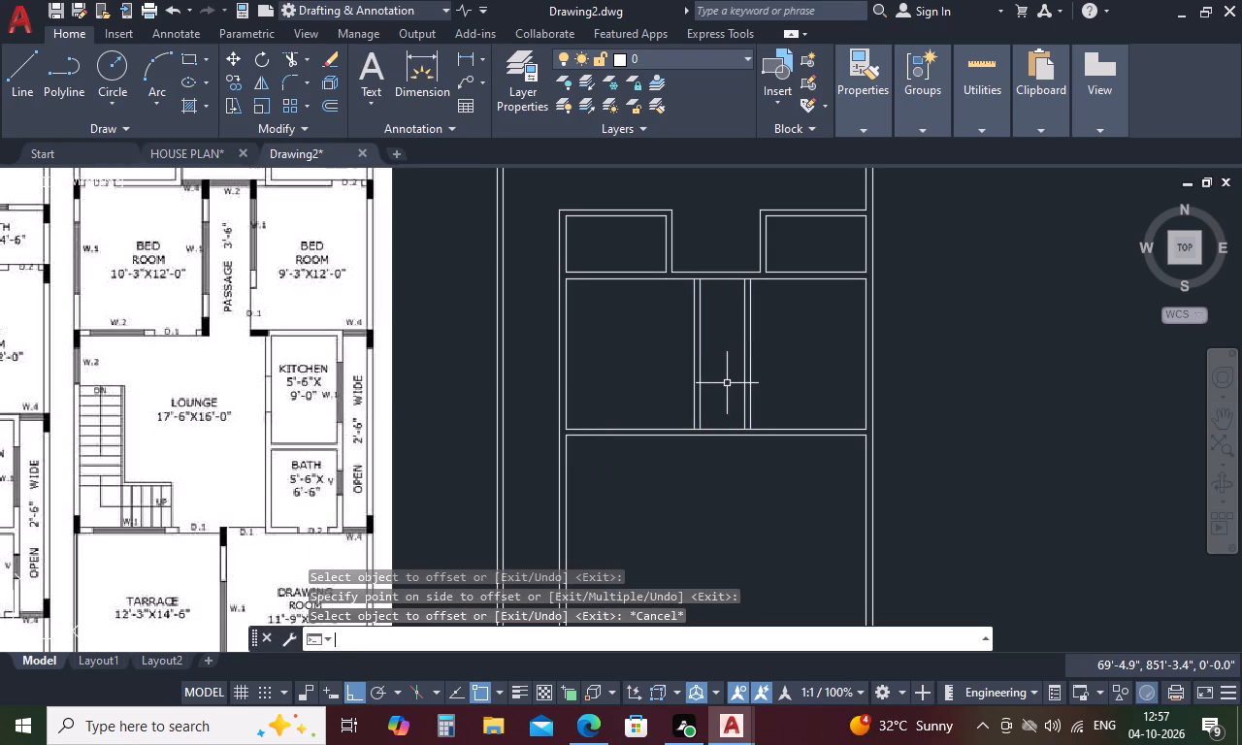
pyautogui.press('d')
pyautogui.write('I')
pyautogui.press('space')
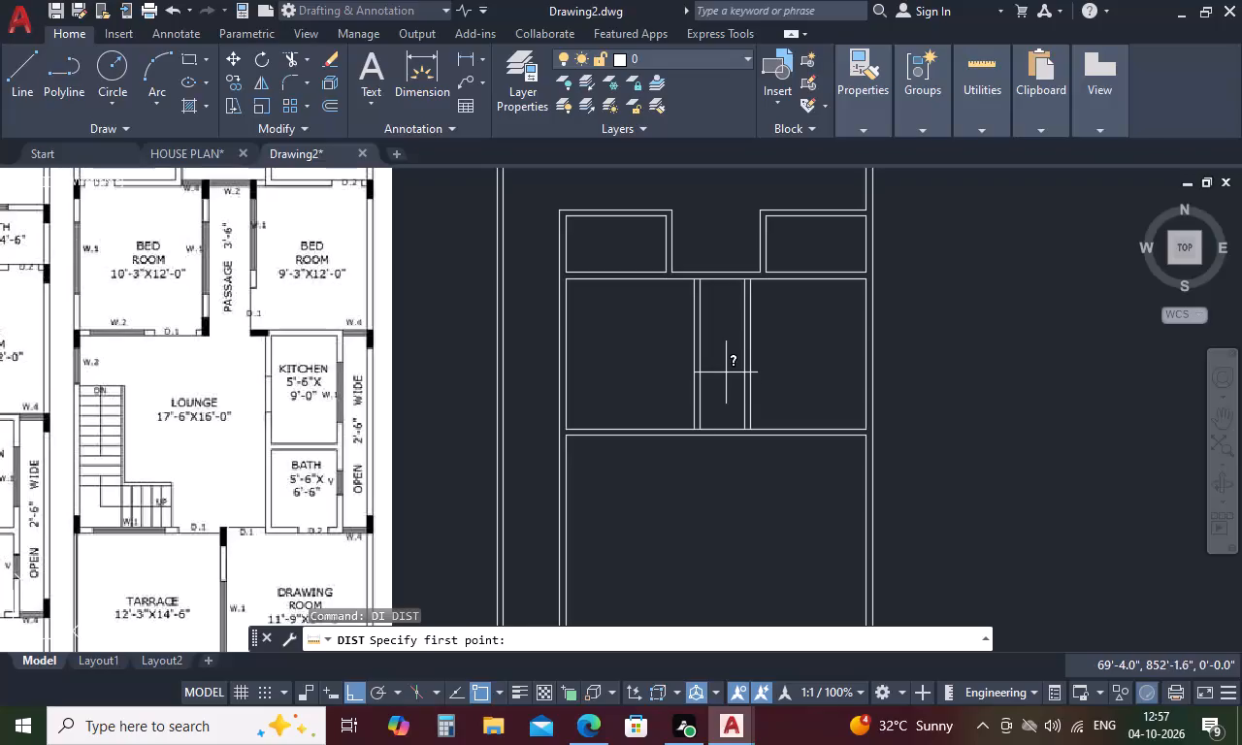
pyautogui.click(701, 279)
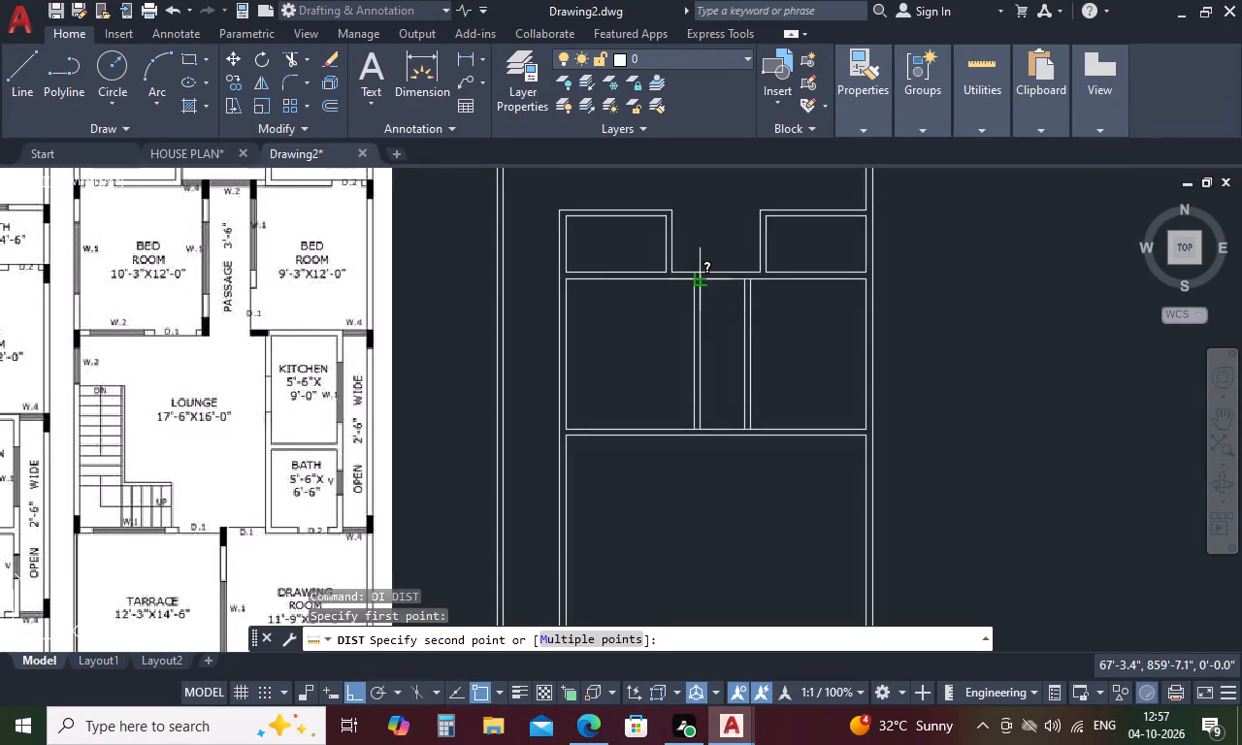
pyautogui.click(744, 281)
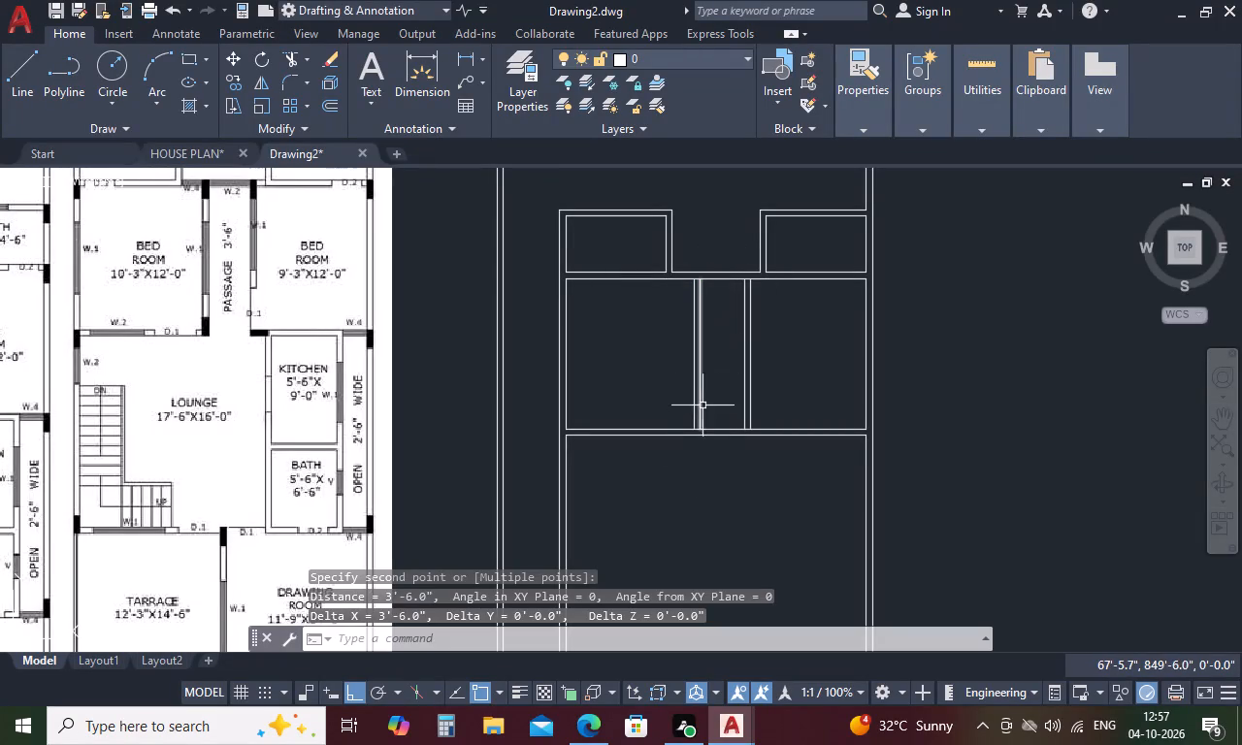
pyautogui.press('Escape')
# Trim the bedrooms' upper and lower wall lines between each partition's two faces to open the four junctions.
pyautogui.write('TR')
pyautogui.press('space')
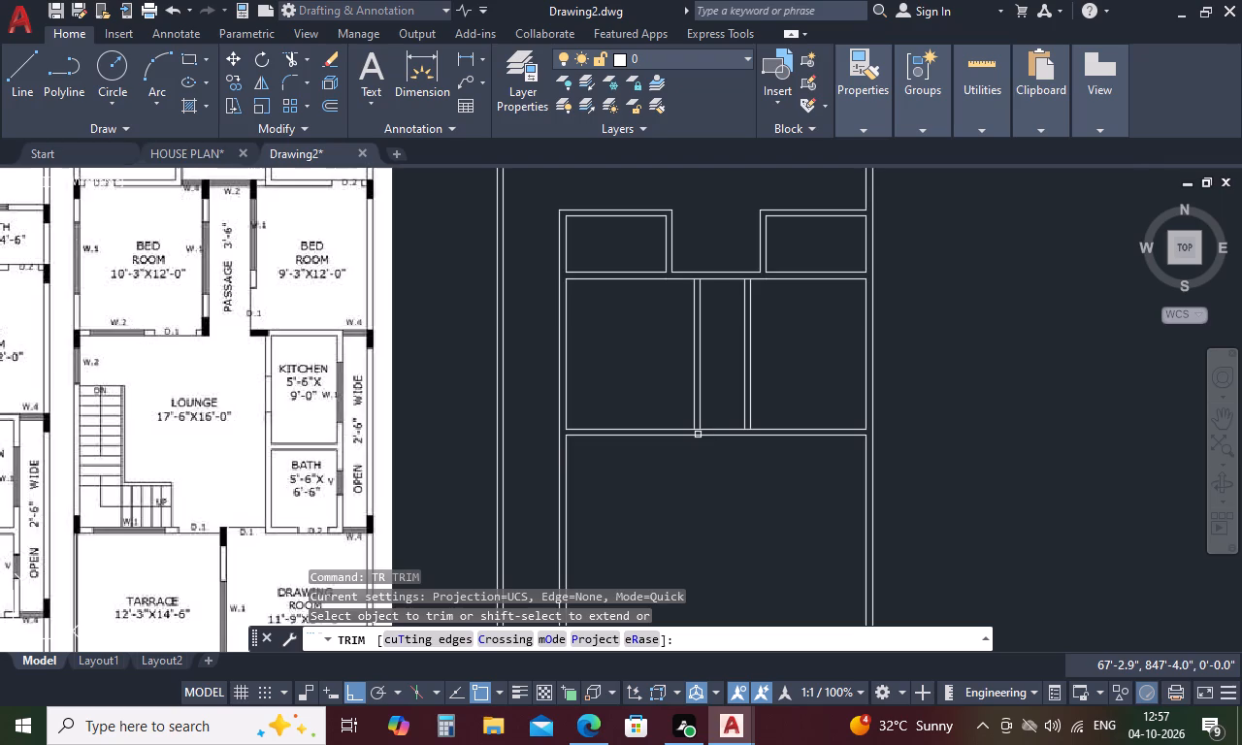
pyautogui.scroll(3, 695, 432)
pyautogui.click(703, 425)
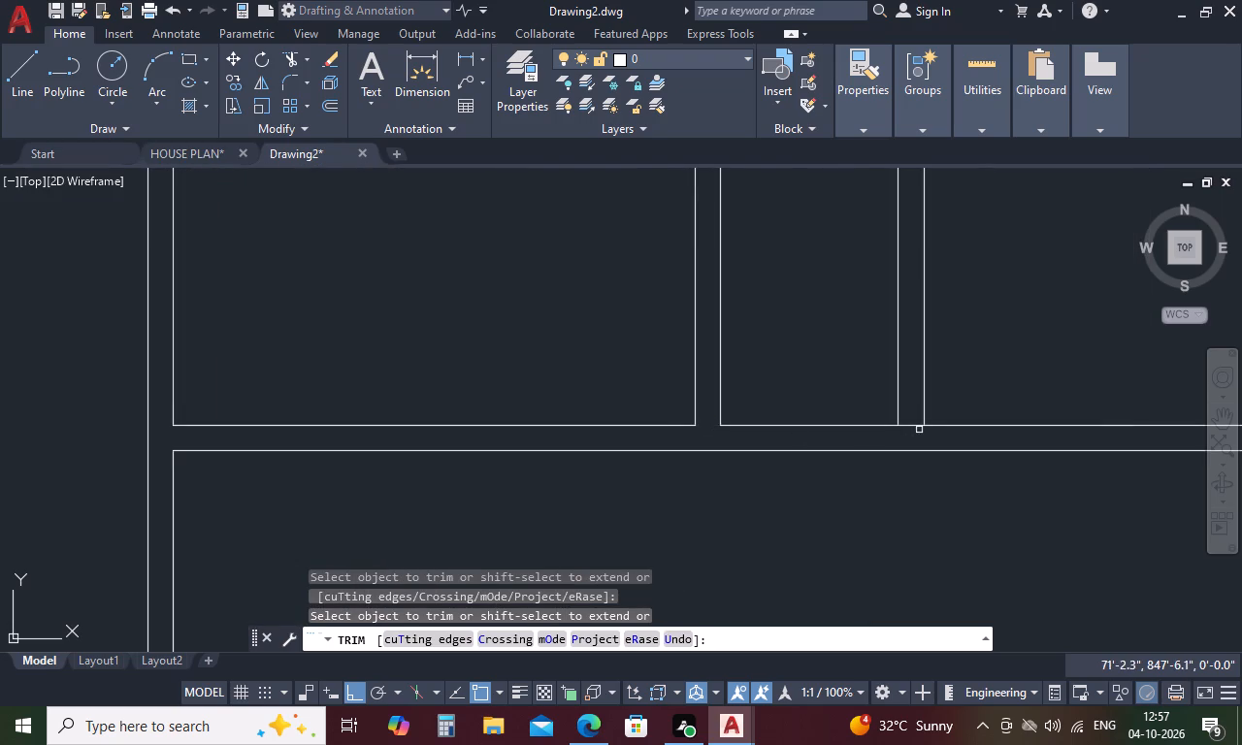
pyautogui.click(919, 426)
pyautogui.scroll(-3, 854, 502)
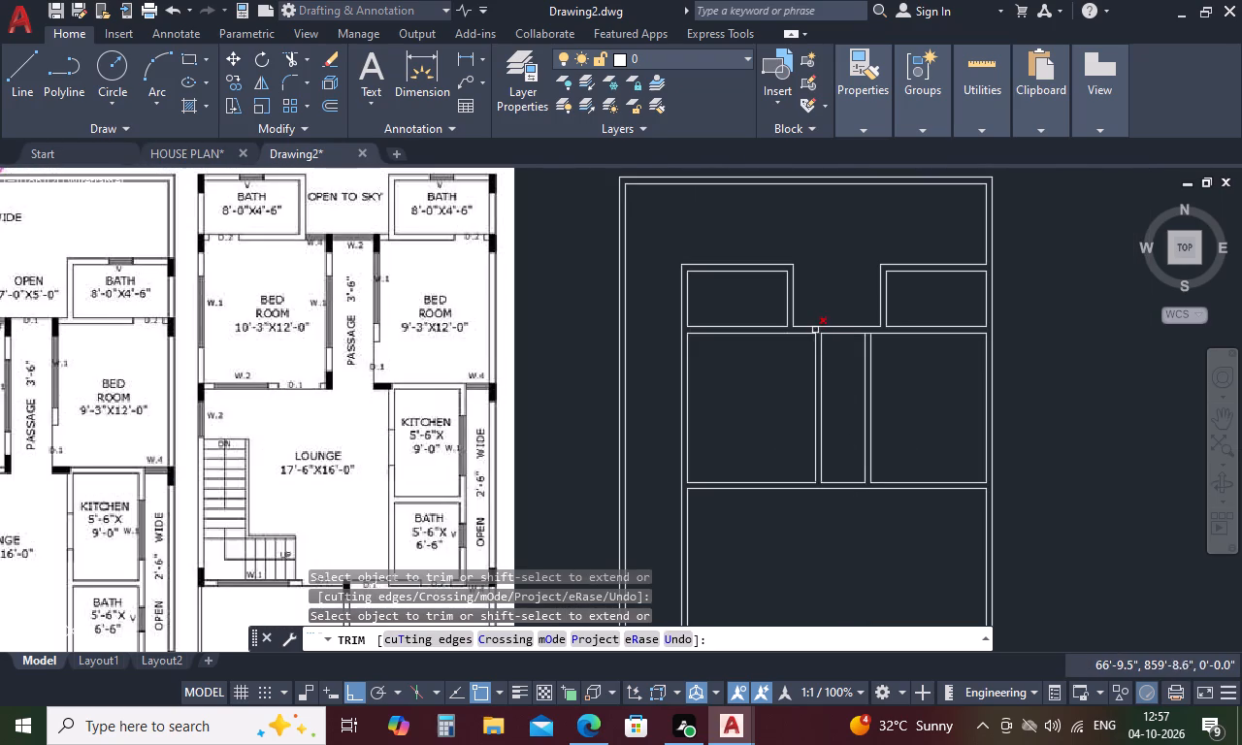
pyautogui.scroll(3, 815, 329)
pyautogui.click(823, 342)
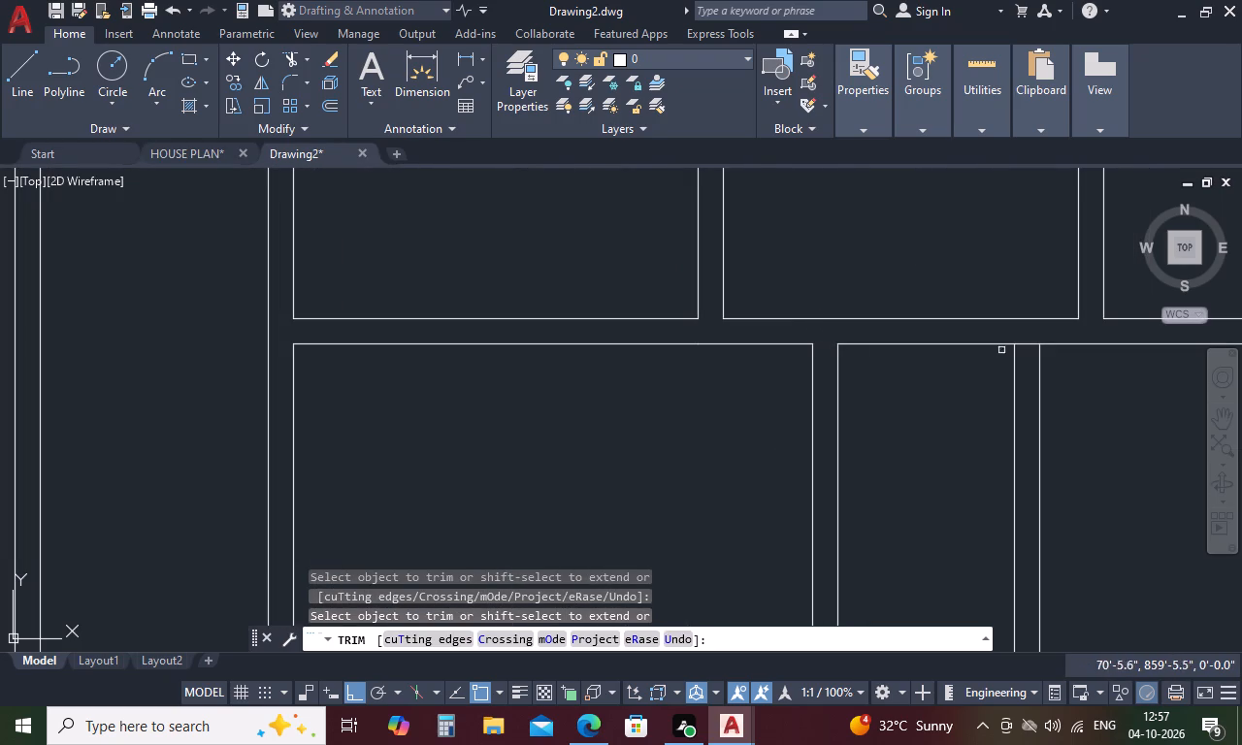
pyautogui.click(1027, 340)
pyautogui.click(1028, 350)
pyautogui.scroll(-3, 947, 324)
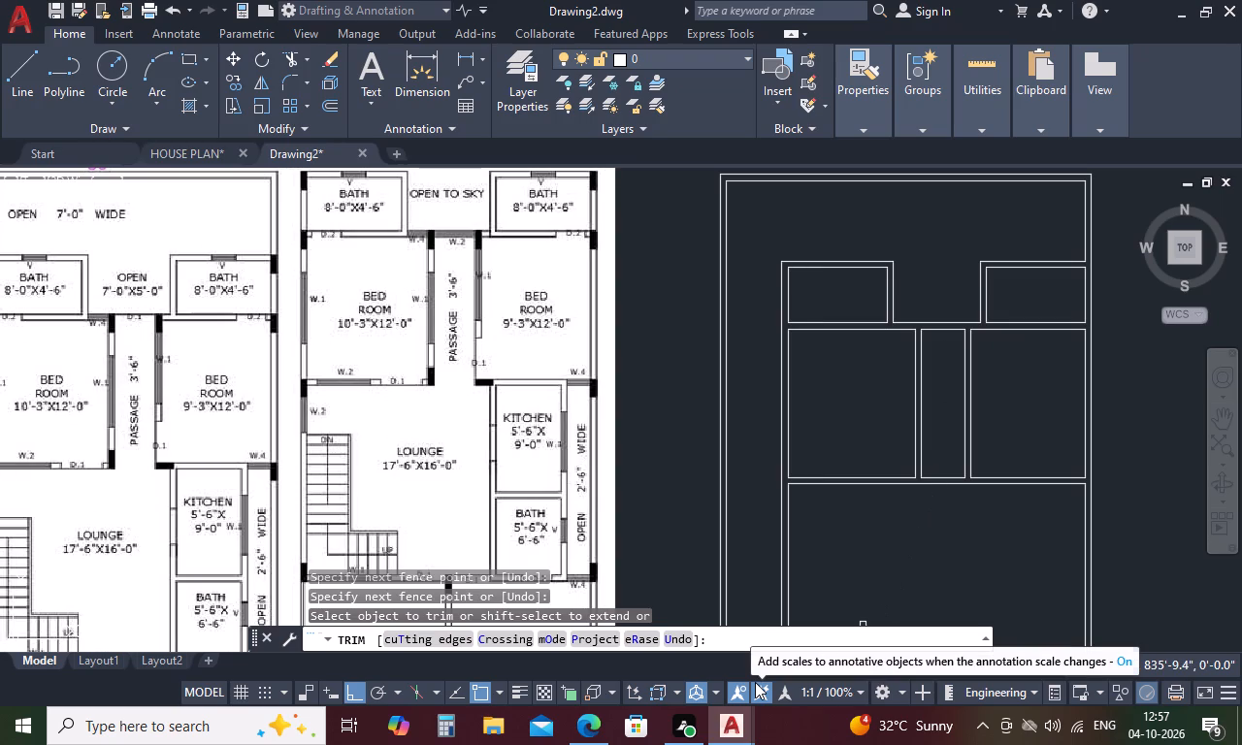
# Extend both passage-side partition lines down to the lower face of the wall beneath the bedrooms.
pyautogui.press('Escape')
pyautogui.write('EX')
pyautogui.press('space')
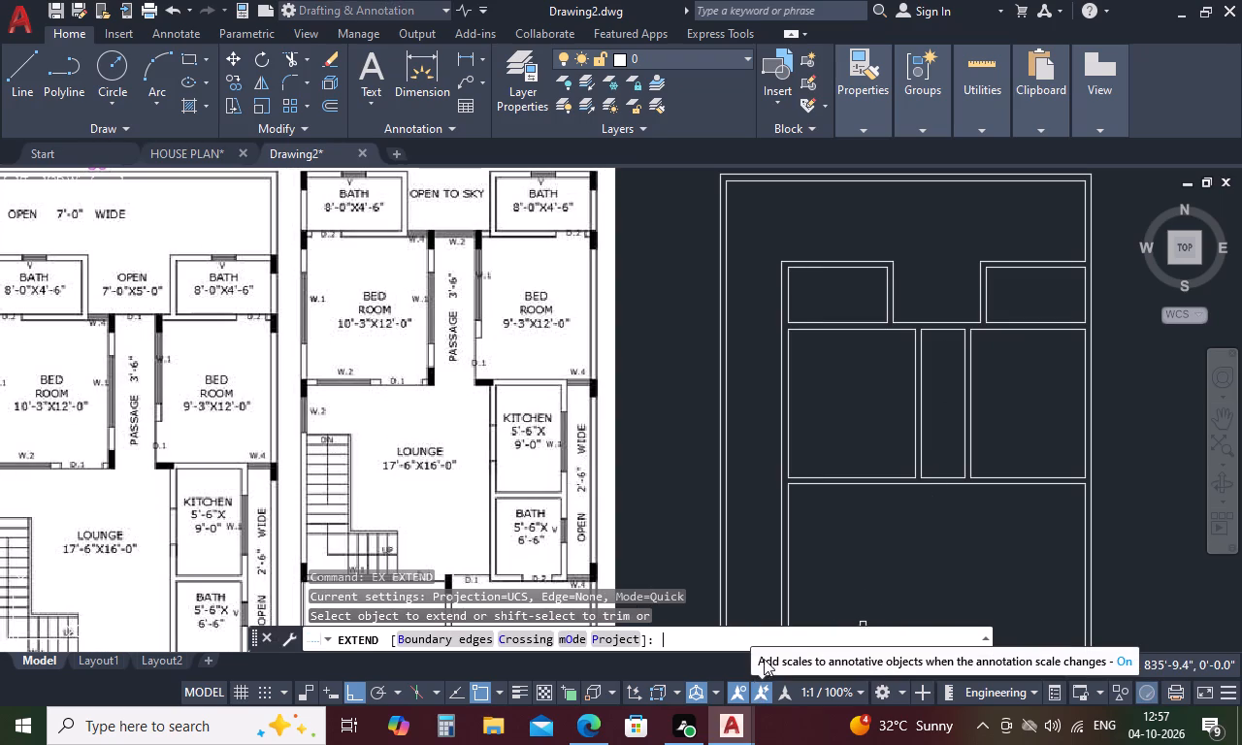
pyautogui.click(923, 455)
pyautogui.click(964, 452)
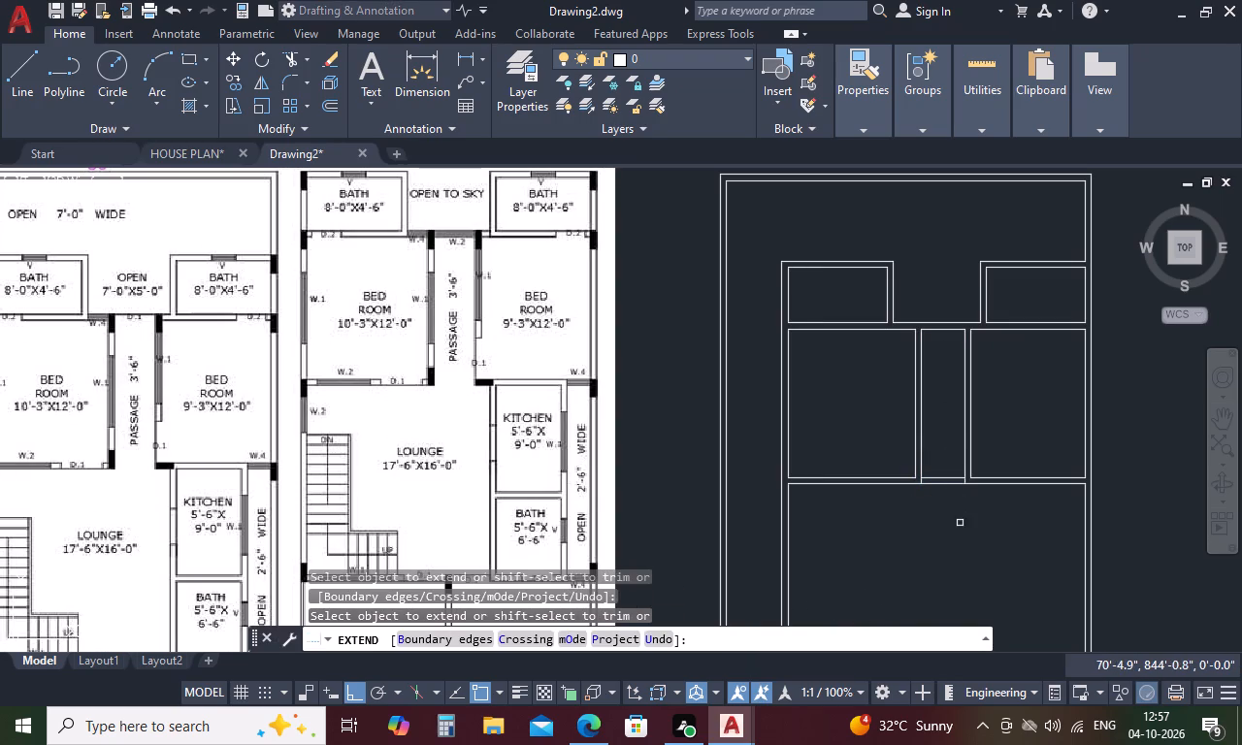
pyautogui.press('Escape')
# Trim both faces of the wall beneath the bedrooms across the passage to open it into the lounge.
pyautogui.press('t')
pyautogui.write('R')
pyautogui.press('space')
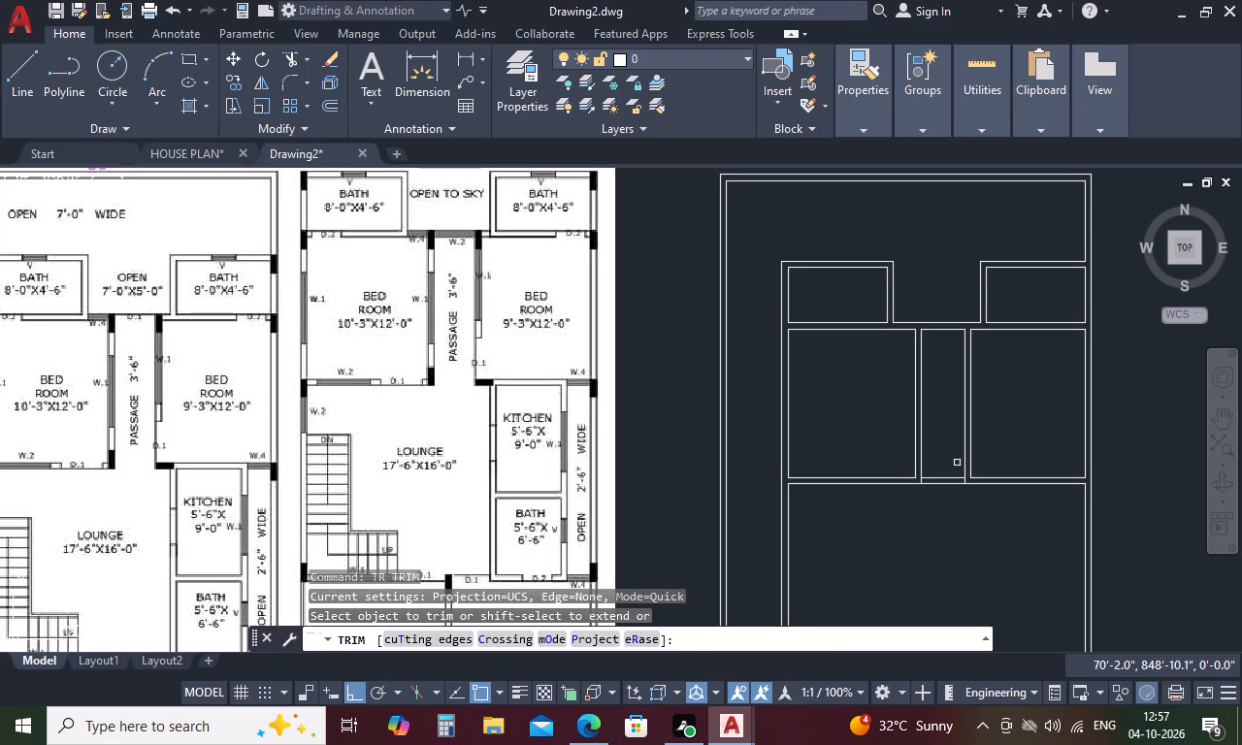
pyautogui.moveTo(957, 461); pyautogui.dragTo(940, 498)
# Offset the right inner side wall line below the bedrooms 2.5' inward to set the open strip beside the kitchen.
pyautogui.scroll(-2, 927, 457)
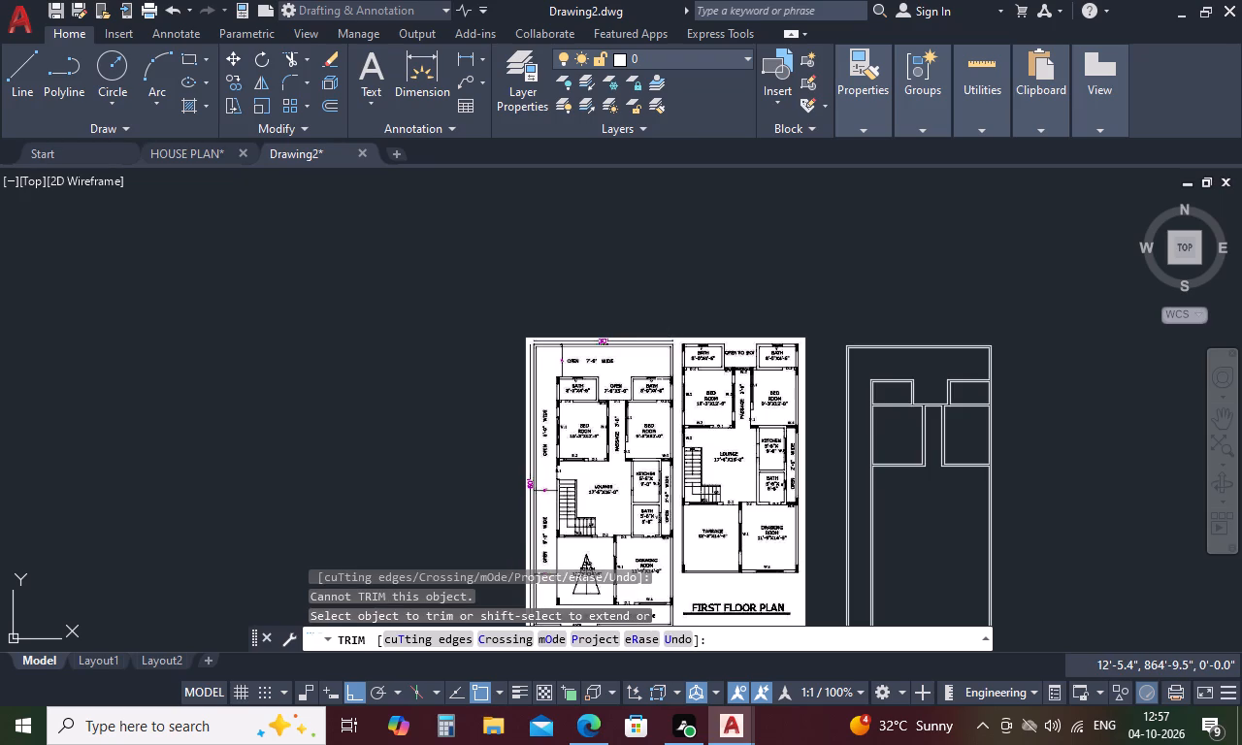
pyautogui.scroll(-1, 659, 381)
pyautogui.scroll(2, 664, 451)
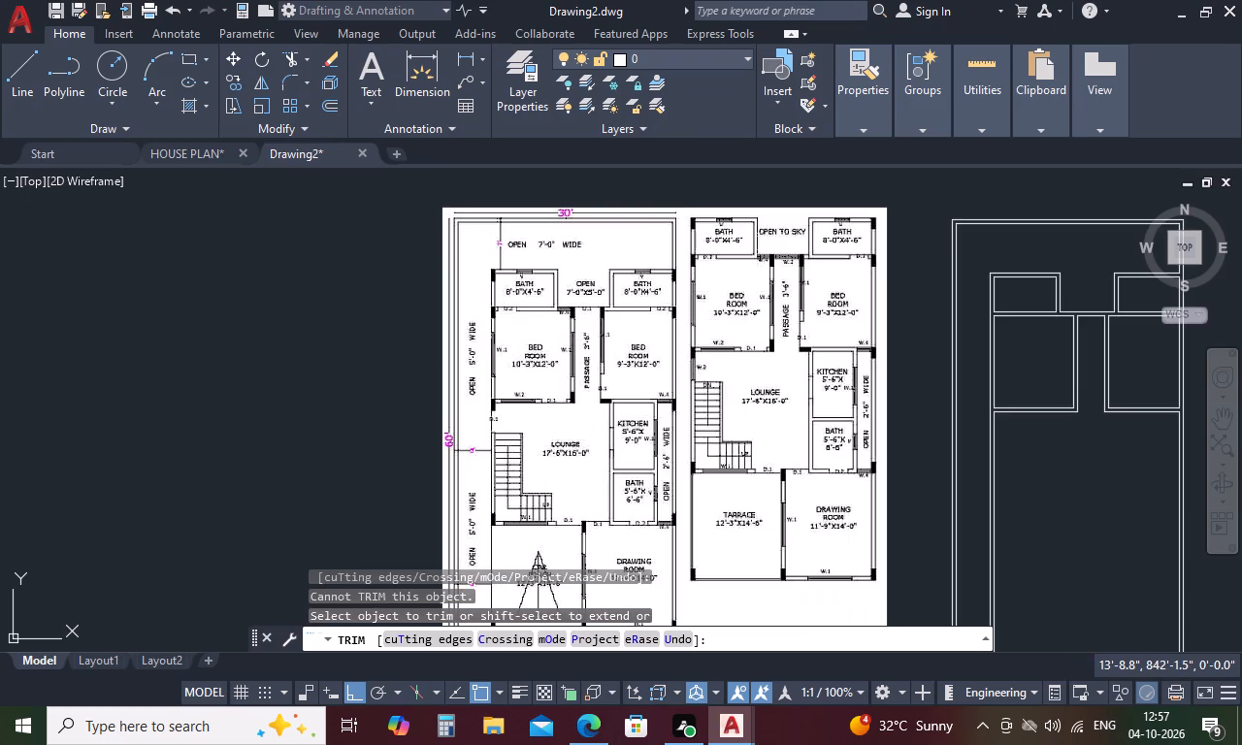
pyautogui.scroll(1, 664, 424)
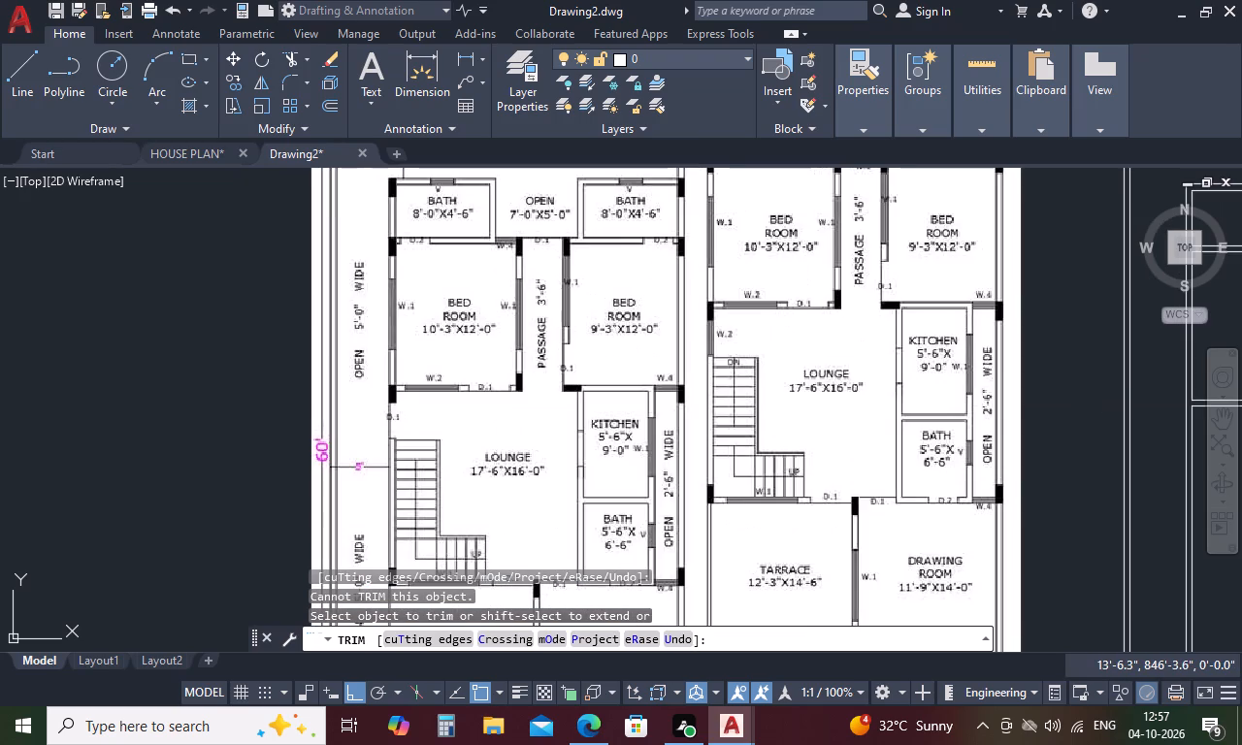
pyautogui.scroll(-2, 662, 416)
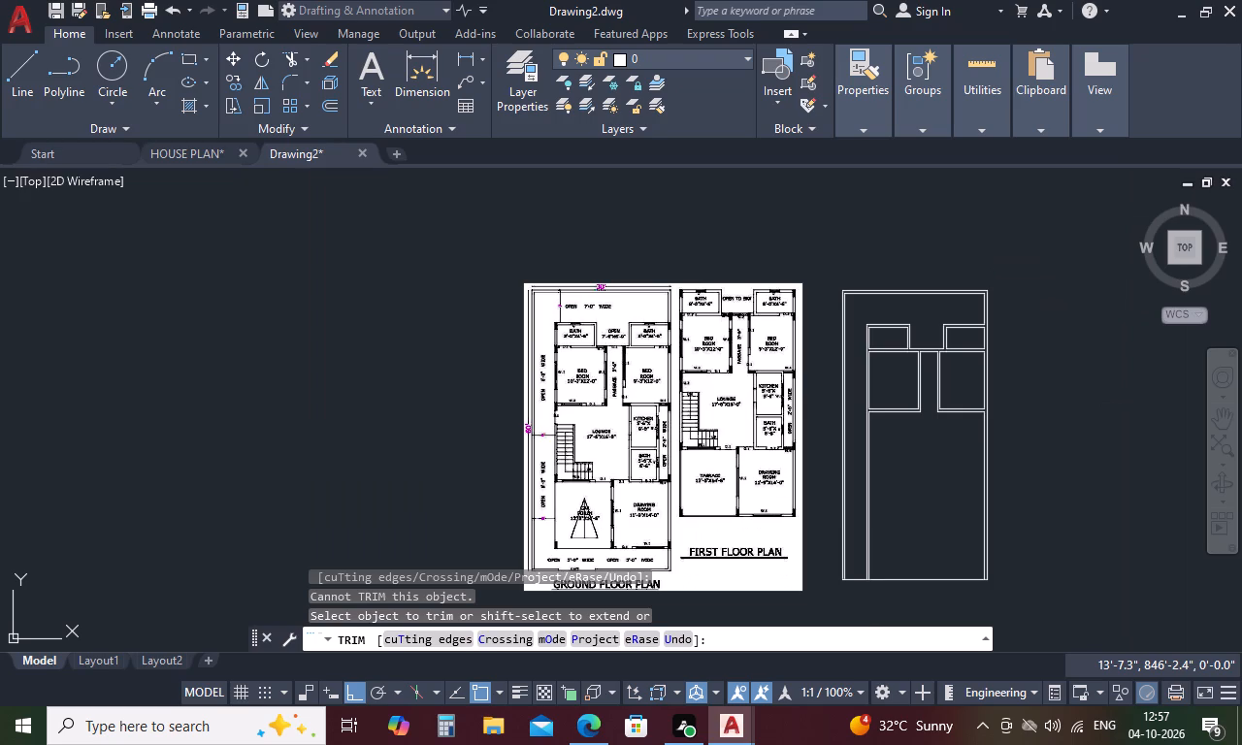
pyautogui.press('Escape')
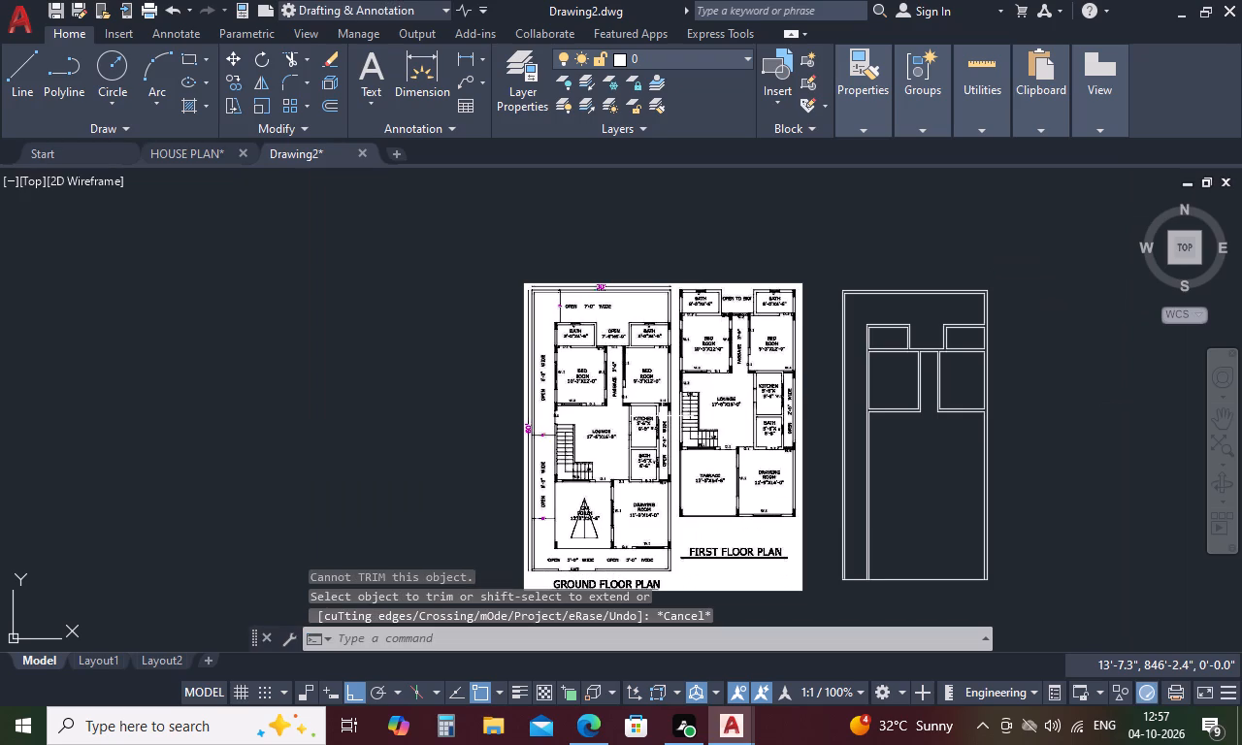
pyautogui.write('O')
pyautogui.press('space')
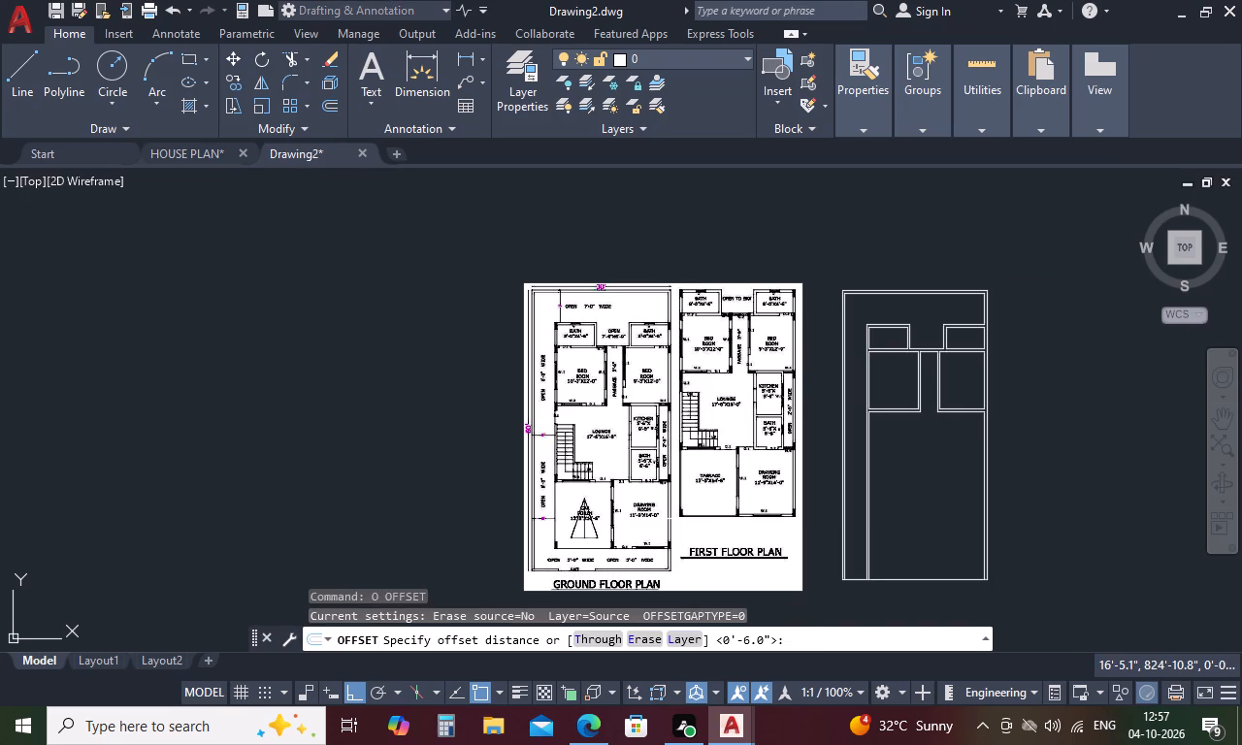
pyautogui.write("2.5'")
pyautogui.press('space')
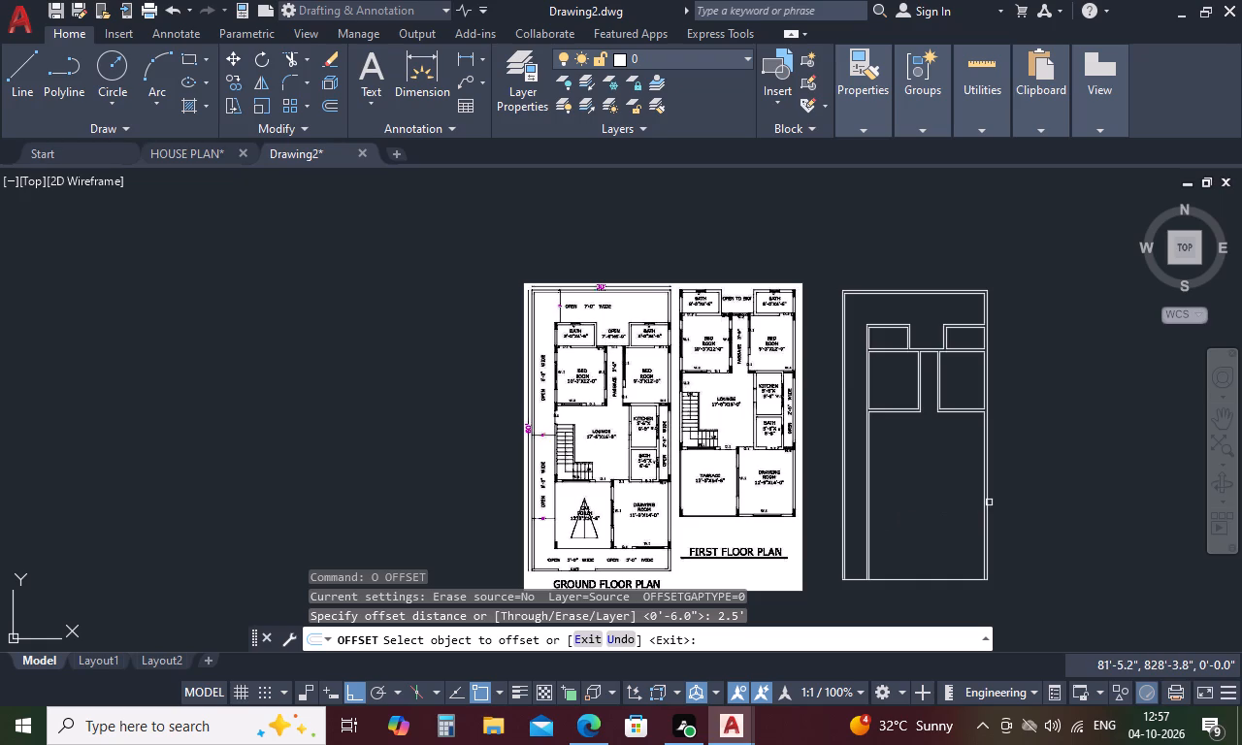
pyautogui.scroll(2, 991, 497)
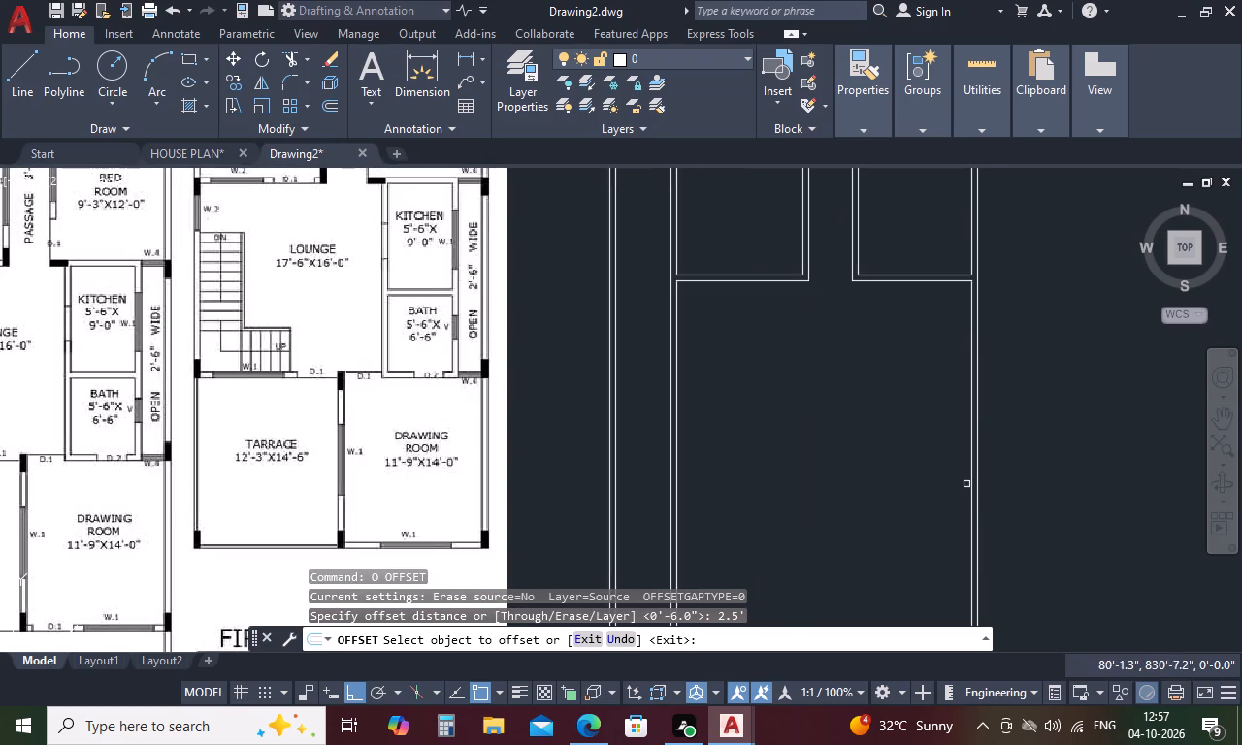
pyautogui.click(969, 480)
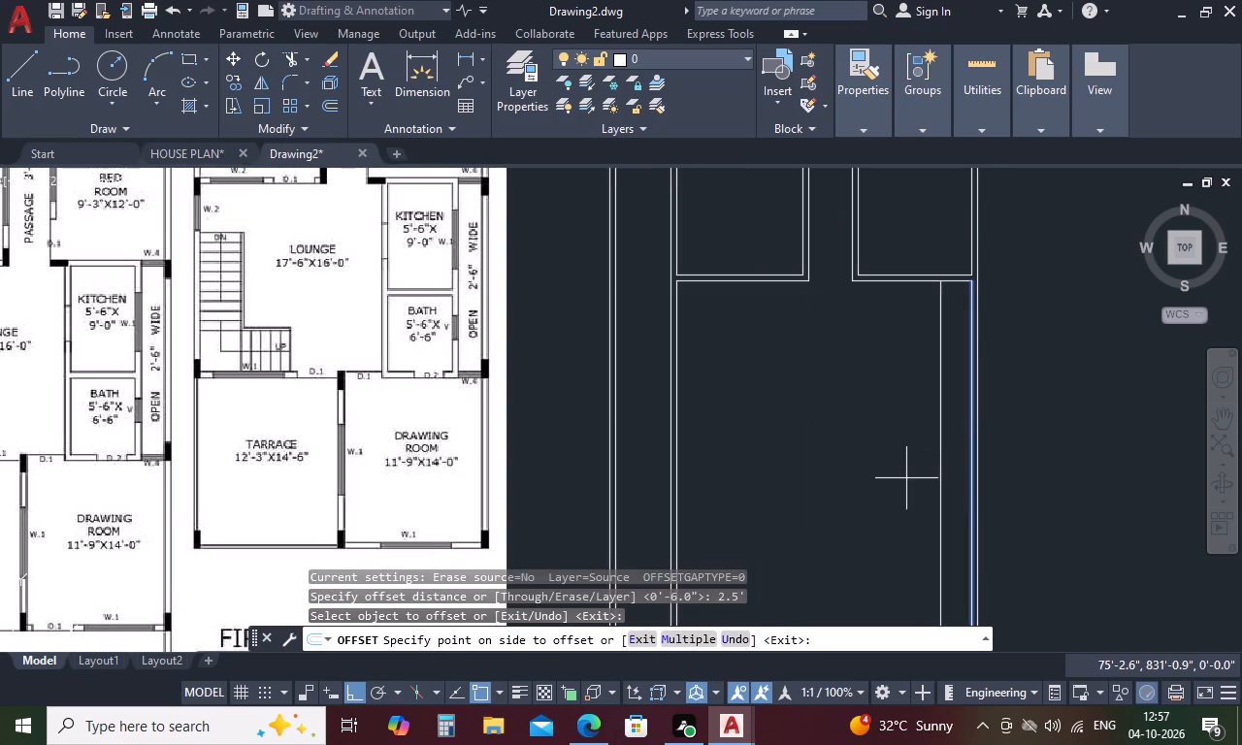
pyautogui.click(906, 478)
pyautogui.press('space')
# Offset the open strip's new line 6" toward the lounge to form the wall's second face.
pyautogui.press('space')
pyautogui.write('6')
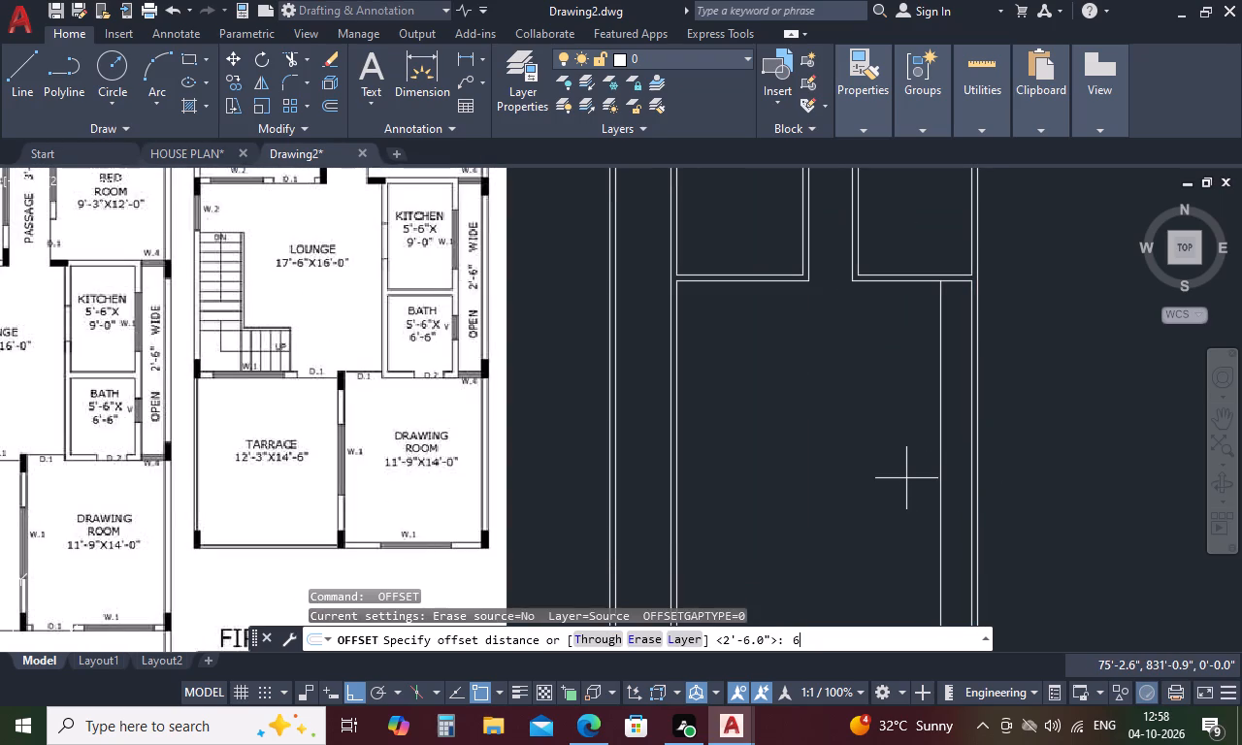
pyautogui.press('space')
pyautogui.click(941, 473)
pyautogui.click(861, 502)
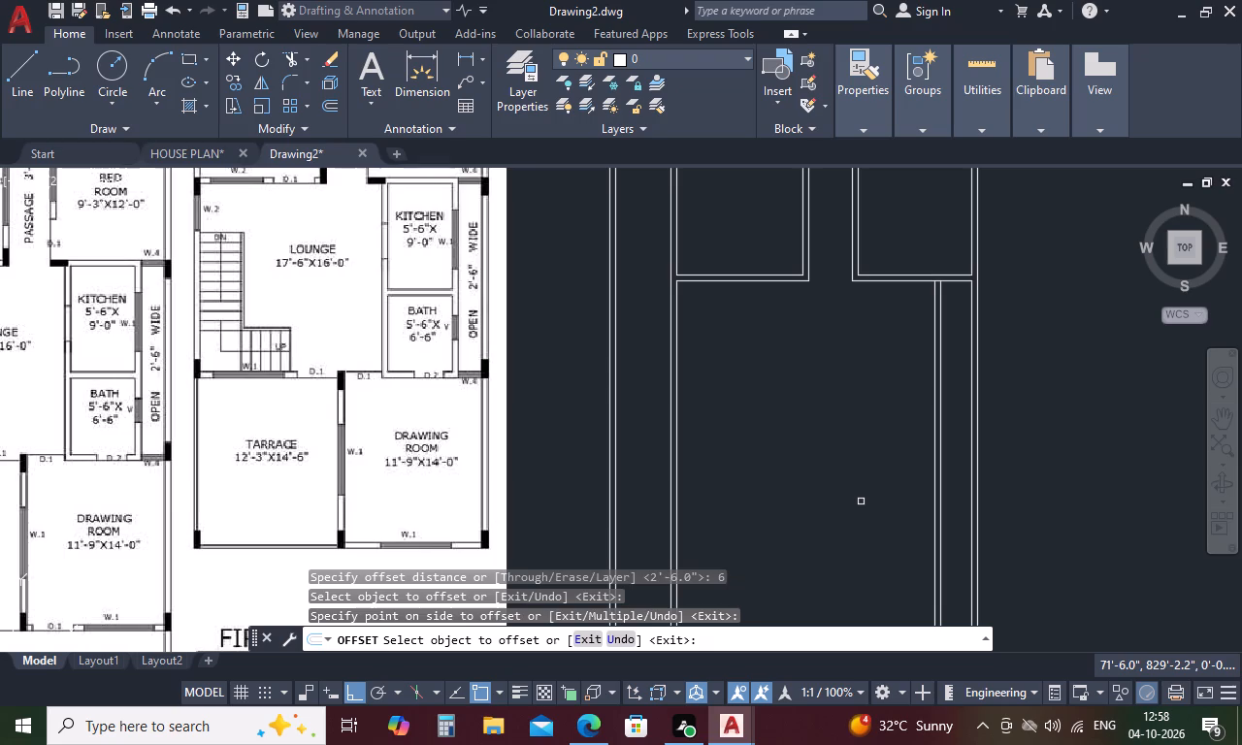
pyautogui.press('space')
# Offset the lounge-side face of the open strip's wall 5'6" toward the lounge to set the kitchen and bath width.
pyautogui.press('space')
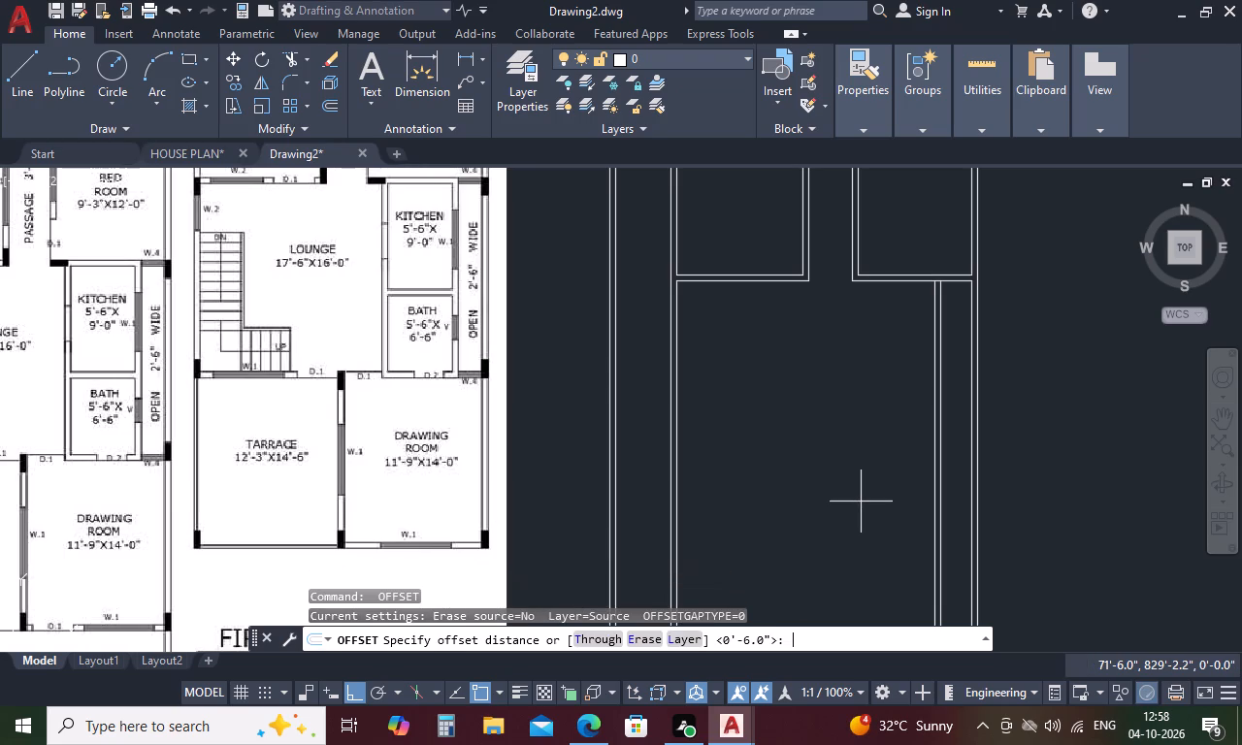
pyautogui.write("5'")
pyautogui.press('6')
pyautogui.hotkey('shift', '"')
pyautogui.press('Return')
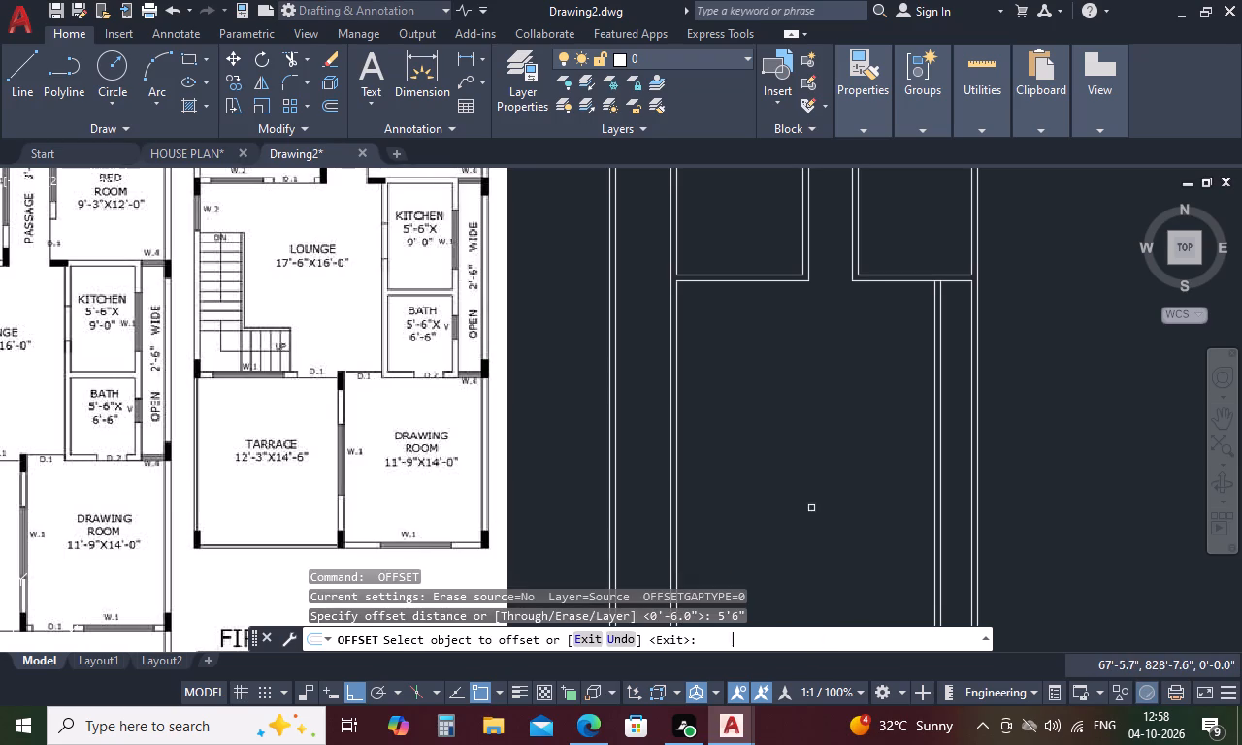
pyautogui.click(932, 490)
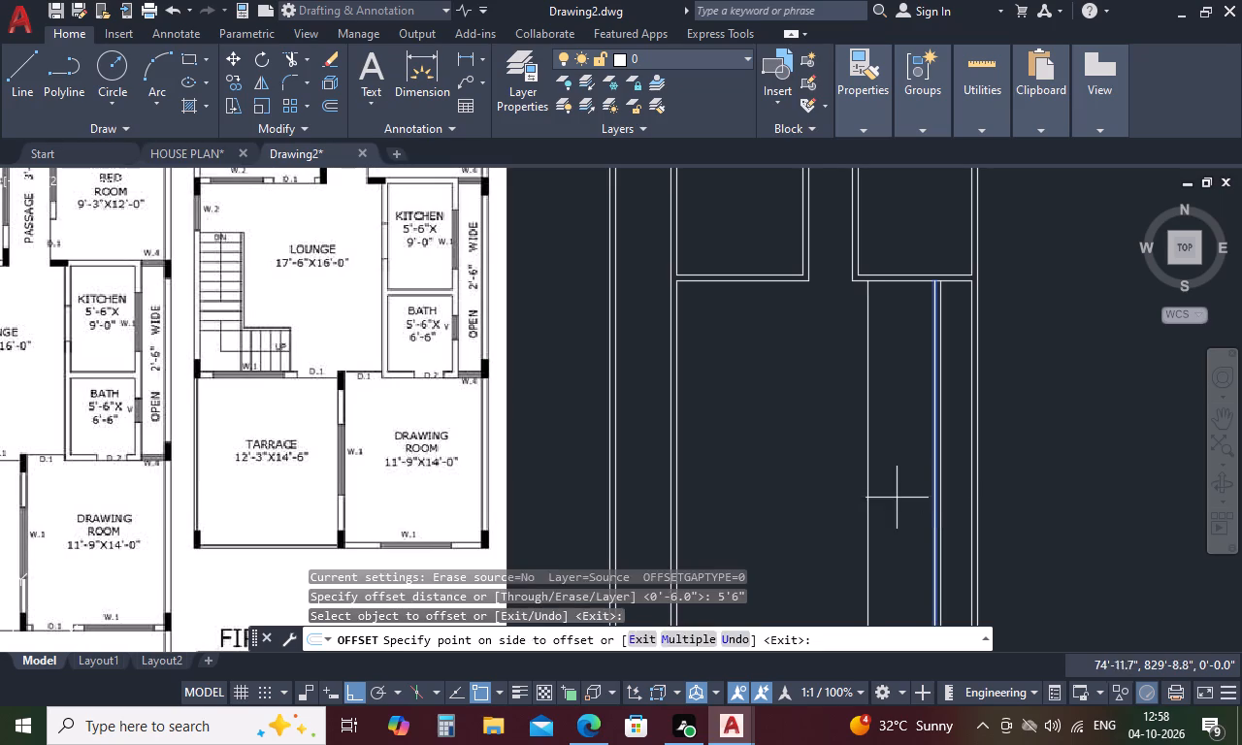
pyautogui.click(887, 501)
pyautogui.press('space')
# Offset the new kitchen side line 6" toward the lounge to form the wall's second face.
pyautogui.press('space')
pyautogui.write('6')
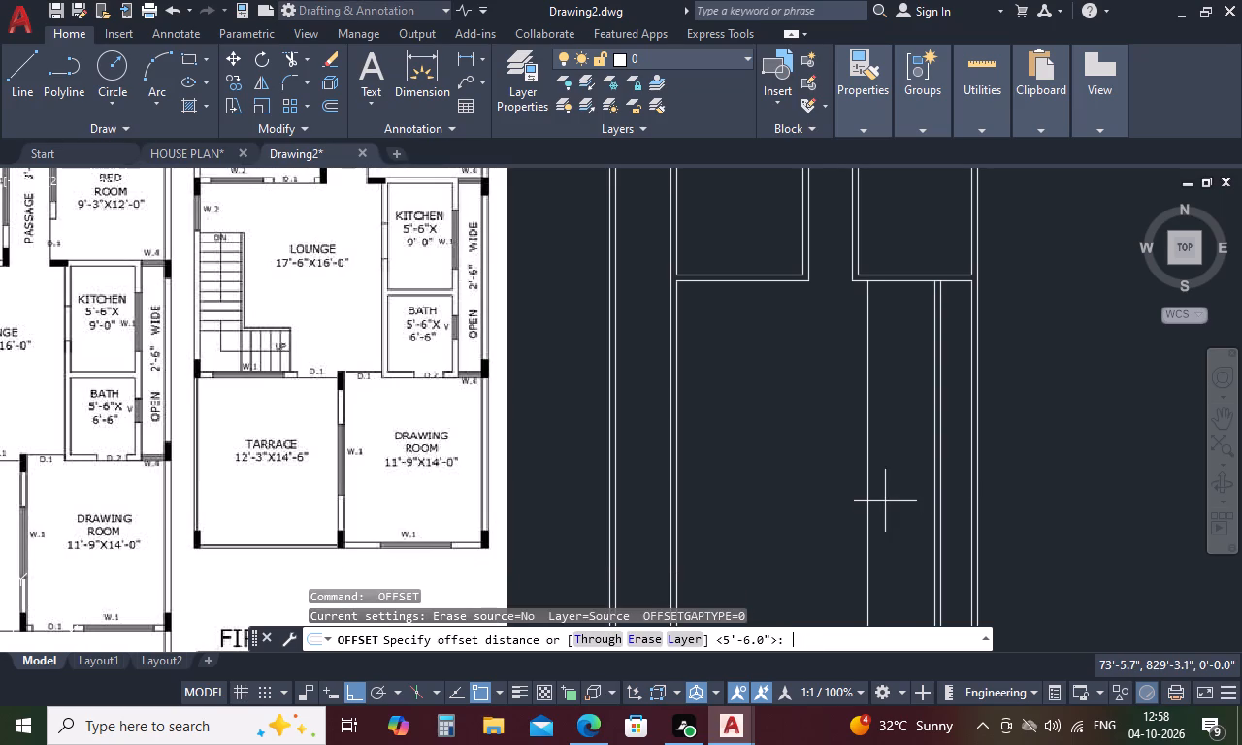
pyautogui.press('space')
pyautogui.click(868, 507)
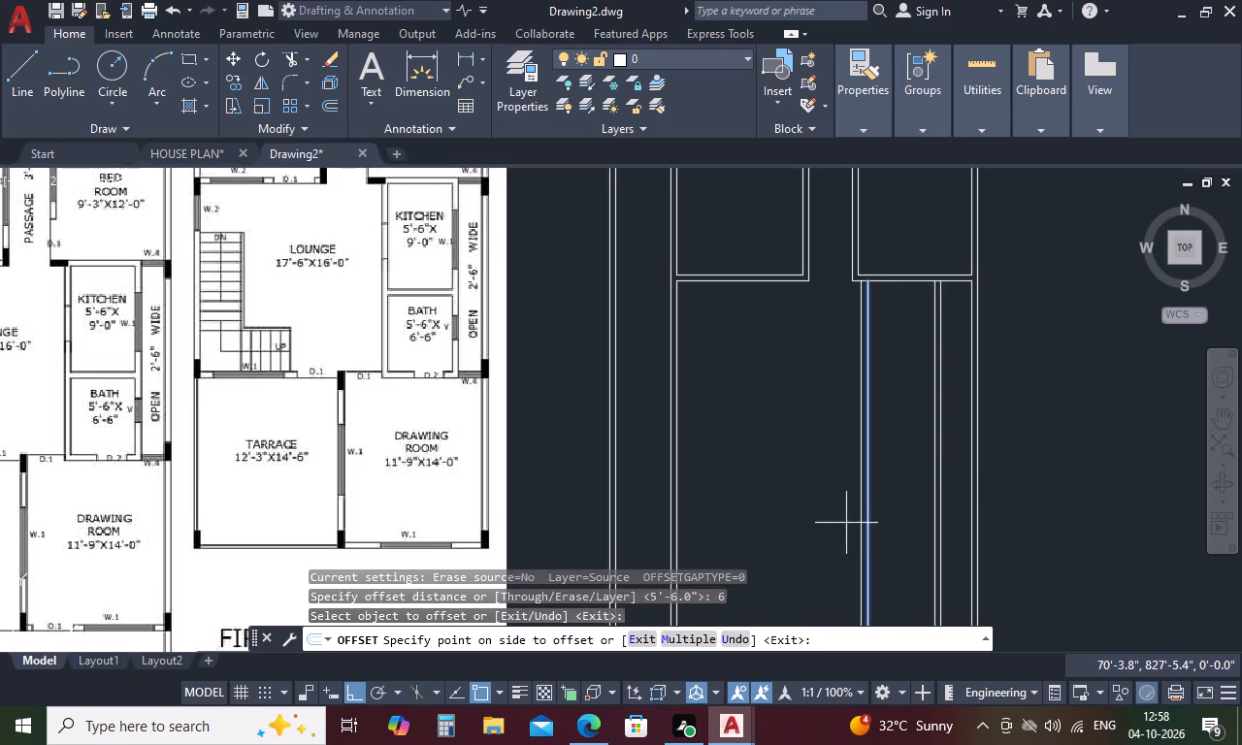
pyautogui.click(845, 523)
pyautogui.press('Escape')
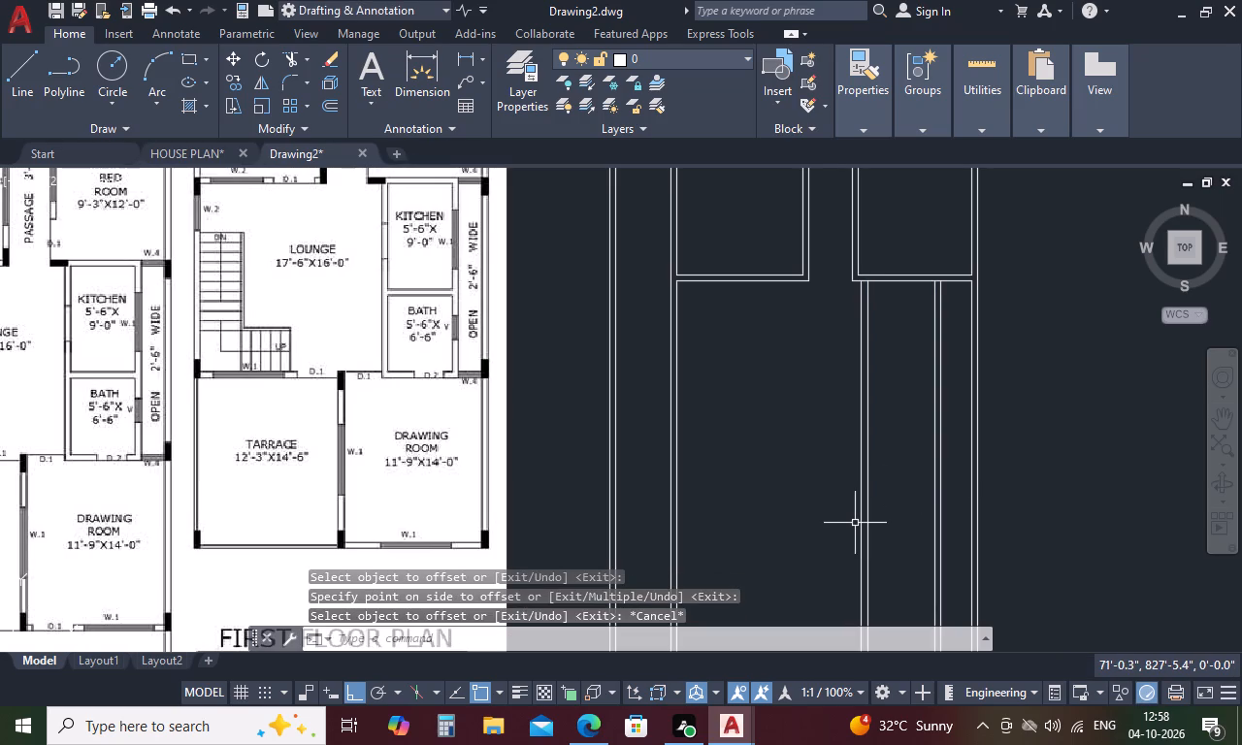
# Trim the lower face of the wall beneath the bedroom where the two kitchen side walls meet it.
pyautogui.write('TR')
pyautogui.press('space')
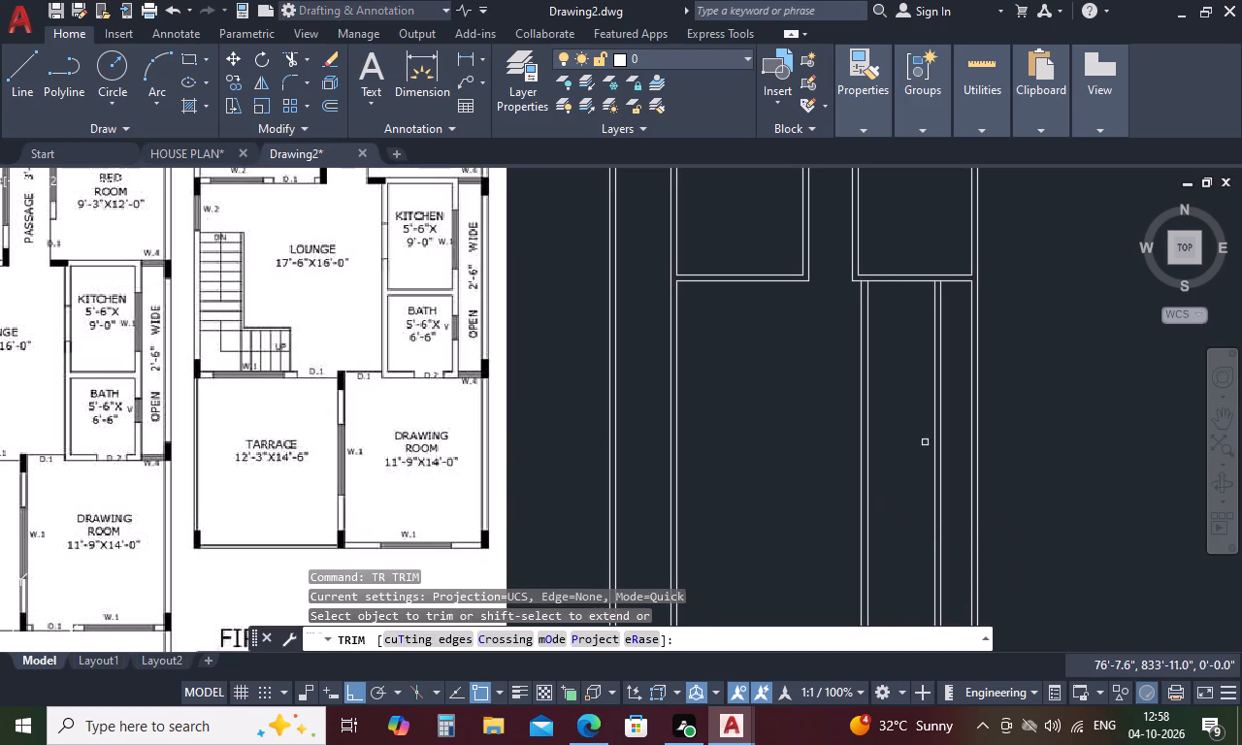
pyautogui.scroll(2, 936, 268)
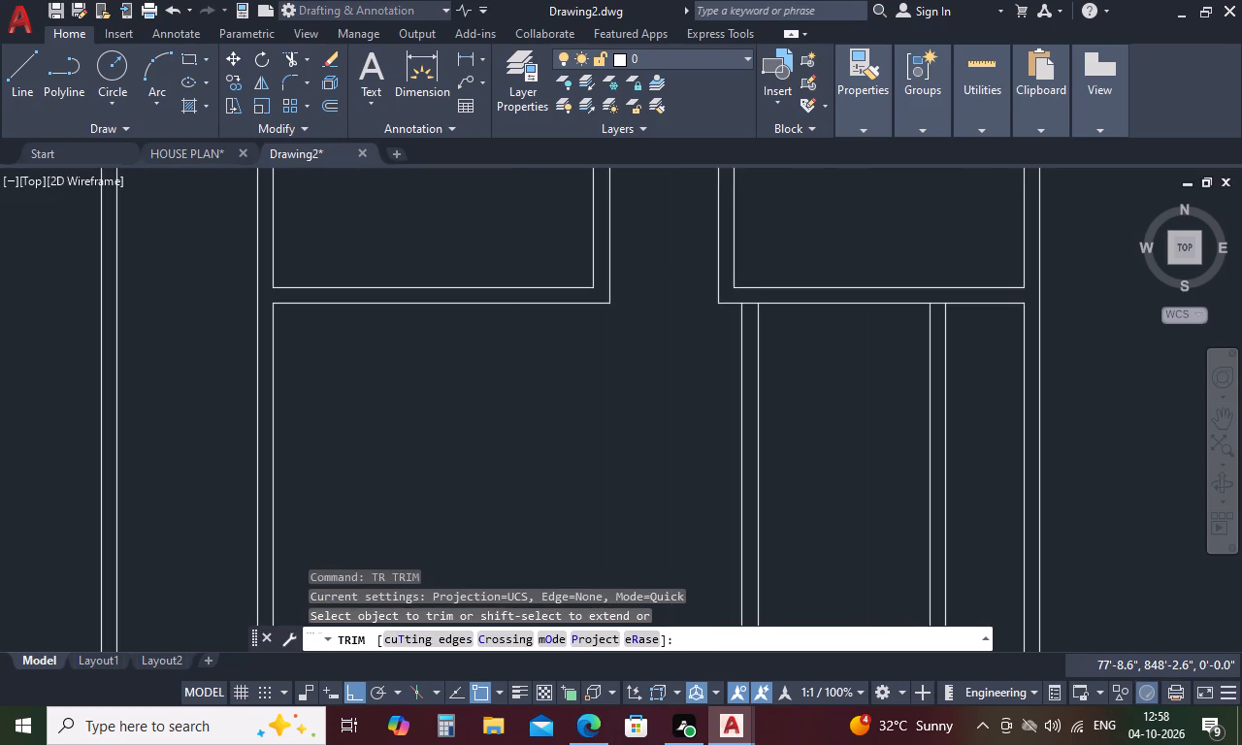
pyautogui.click(941, 303)
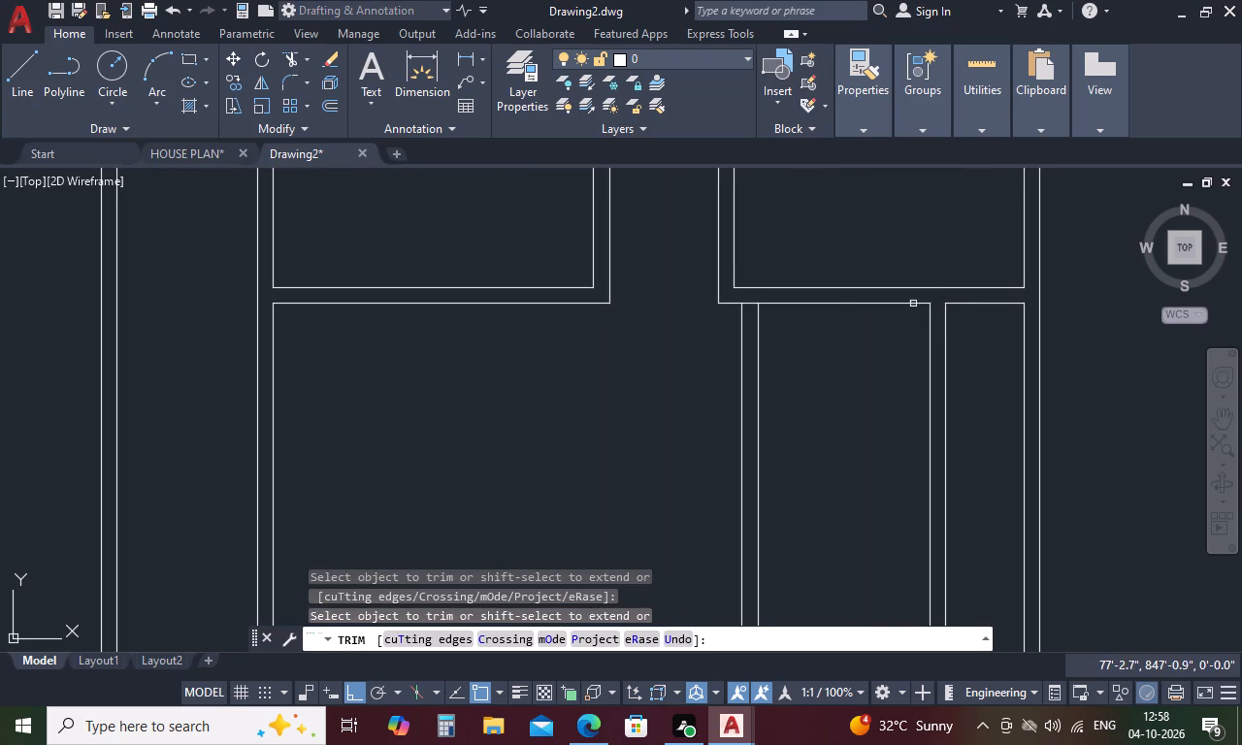
pyautogui.click(751, 304)
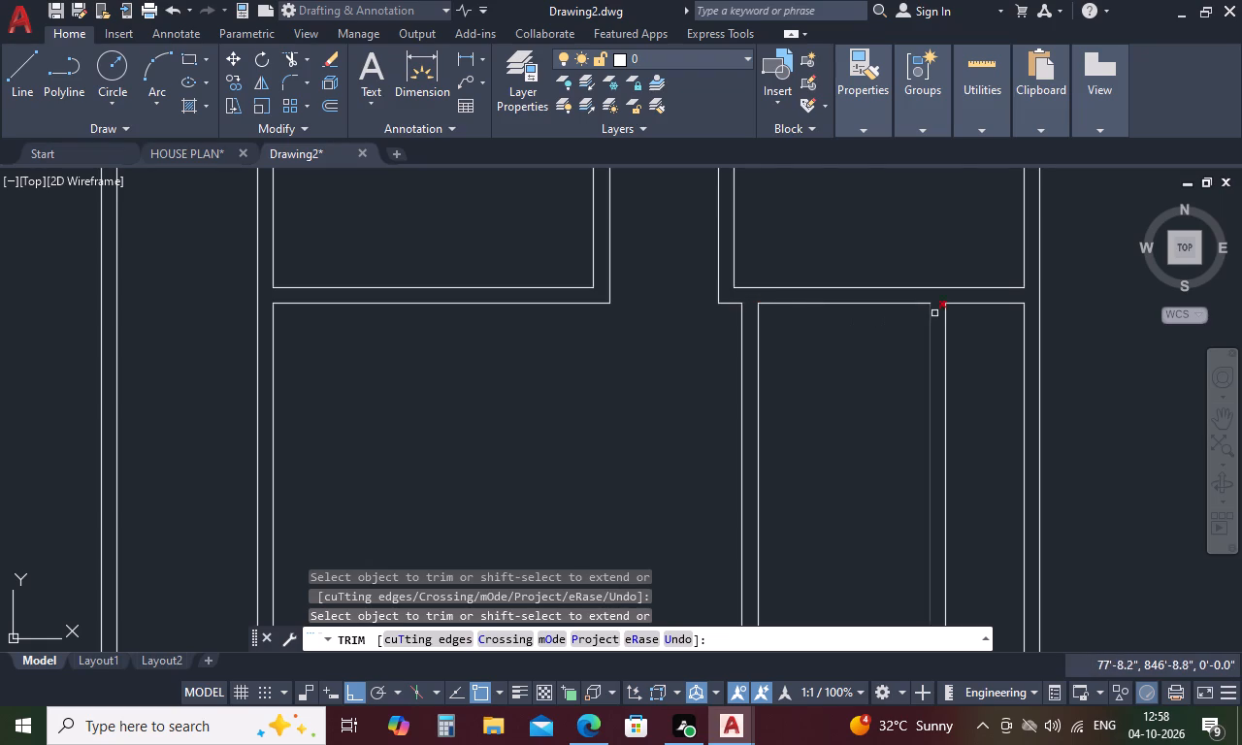
pyautogui.scroll(-2, 935, 311)
pyautogui.press('Escape')
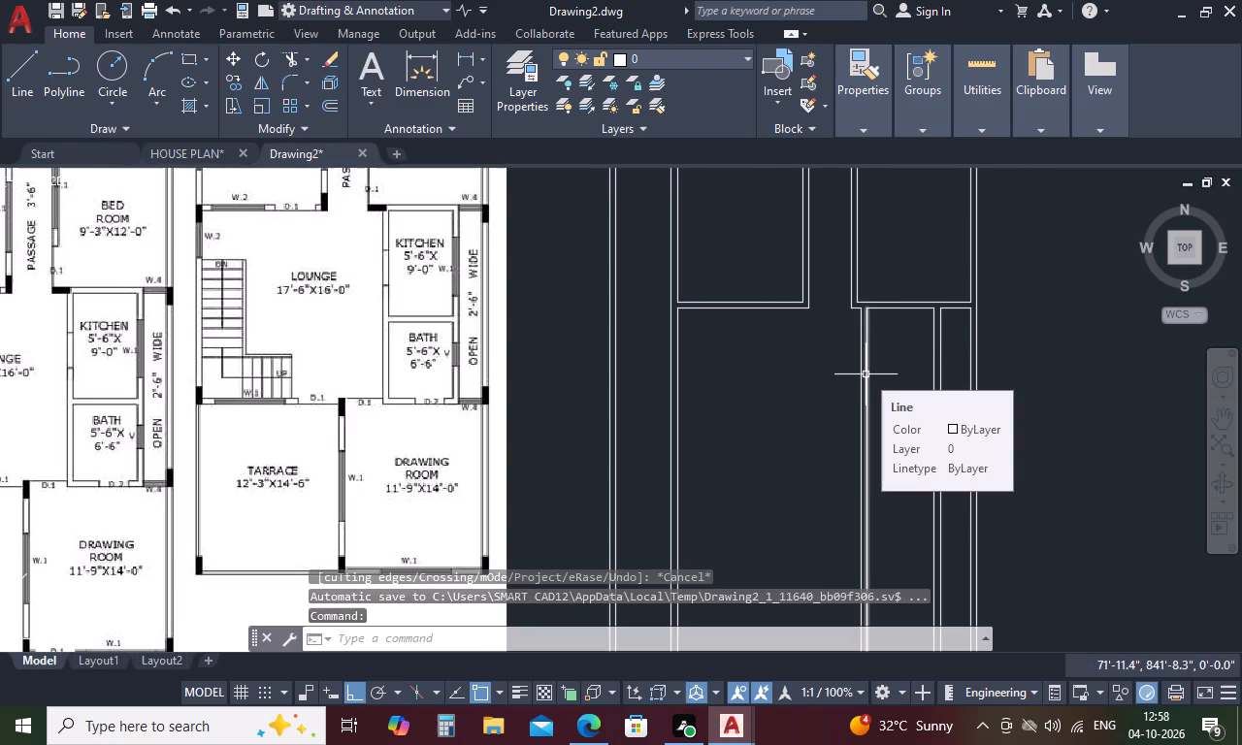
pyautogui.press('Escape')
# Offset the kitchen's upper wall line 9' downward to set the kitchen's length.
pyautogui.write('O')
pyautogui.press('space')
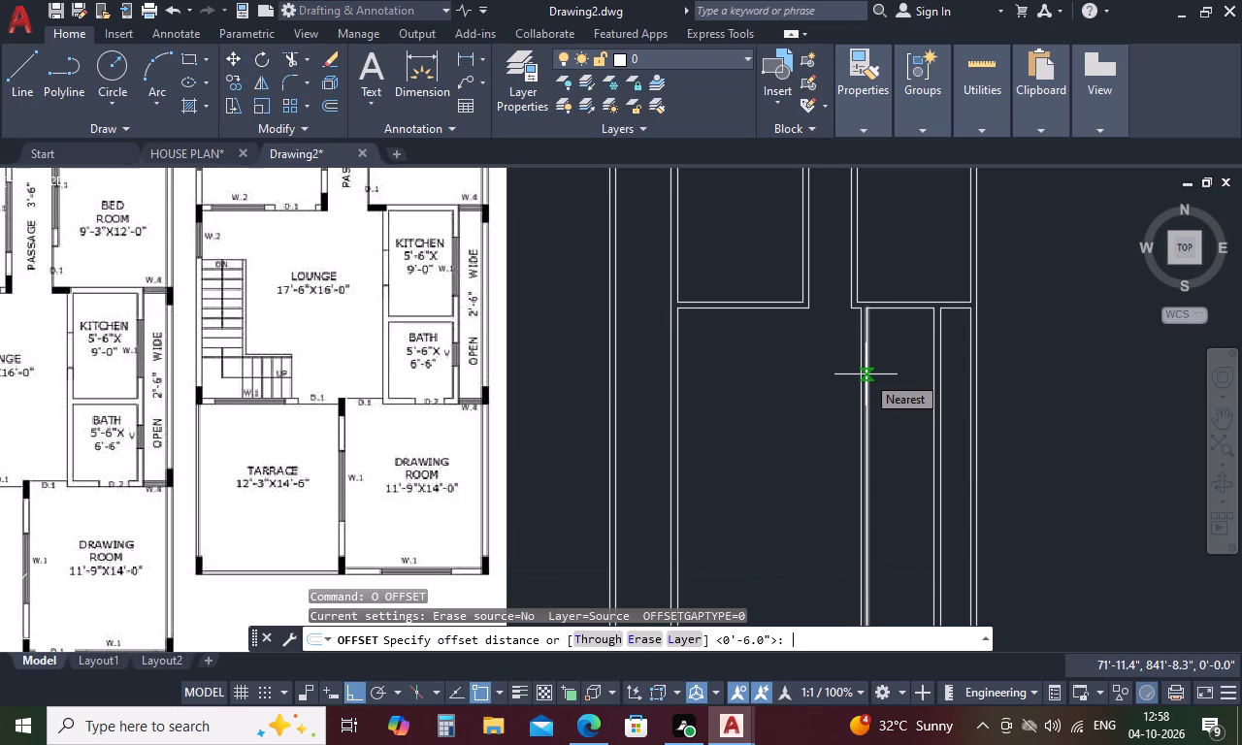
pyautogui.write("9'")
pyautogui.press('space')
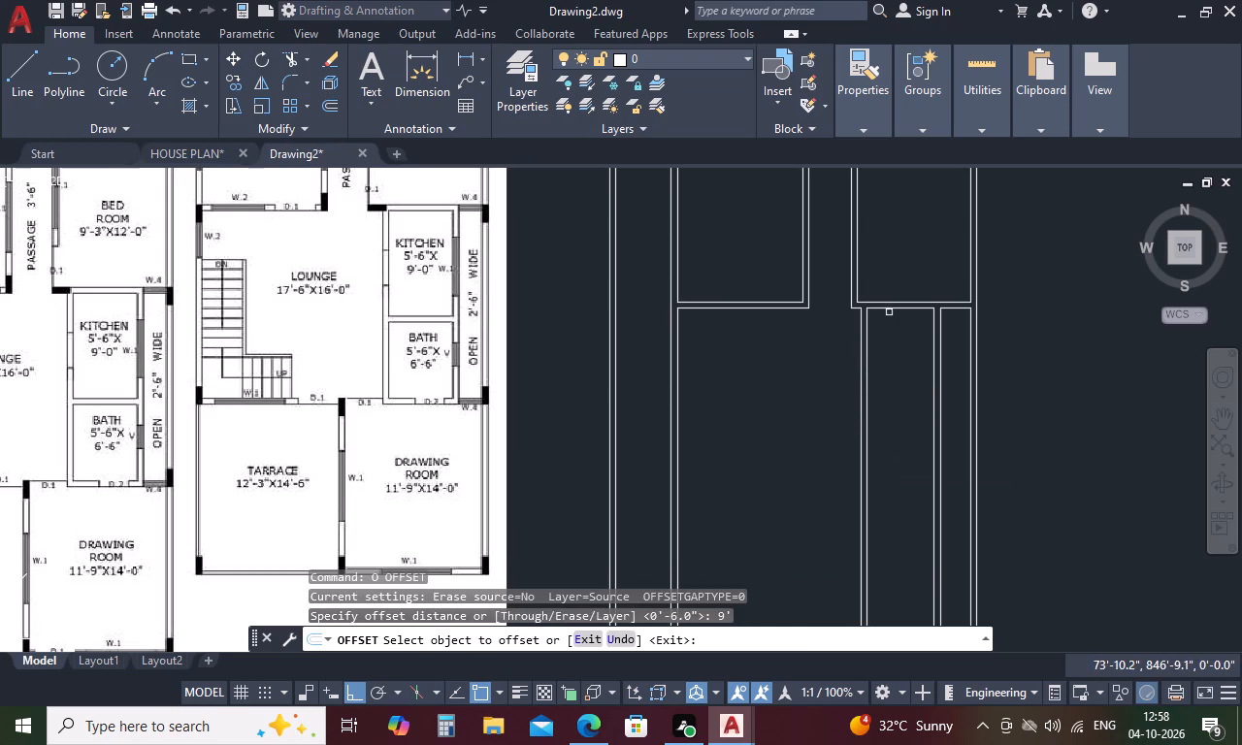
pyautogui.click(891, 310)
pyautogui.click(891, 405)
pyautogui.press('space')
# Offset the kitchen's lower line 6" downward to form the partition between kitchen and bath.
pyautogui.press('space')
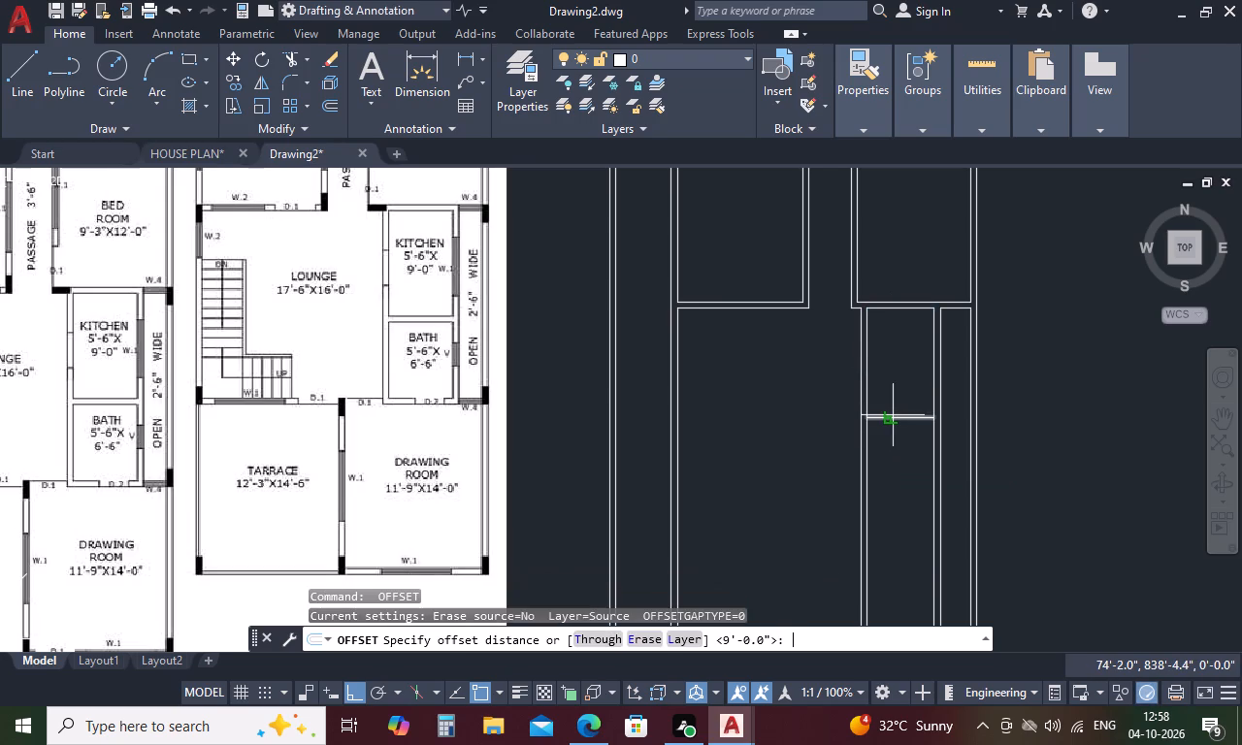
pyautogui.write('6')
pyautogui.press('space')
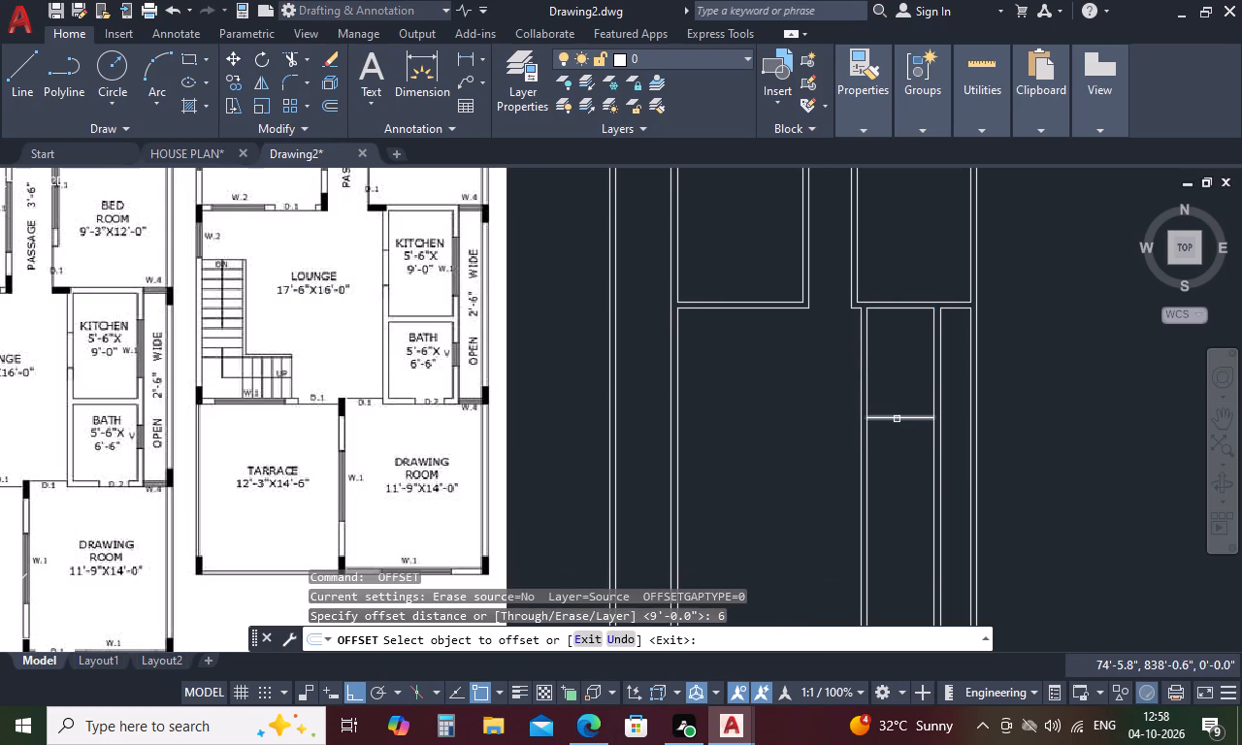
pyautogui.click(897, 419)
pyautogui.click(895, 455)
pyautogui.press('space')
# Offset the lower face of the kitchen-bath partition 6'6" downward to set the bath's length.
pyautogui.press('space')
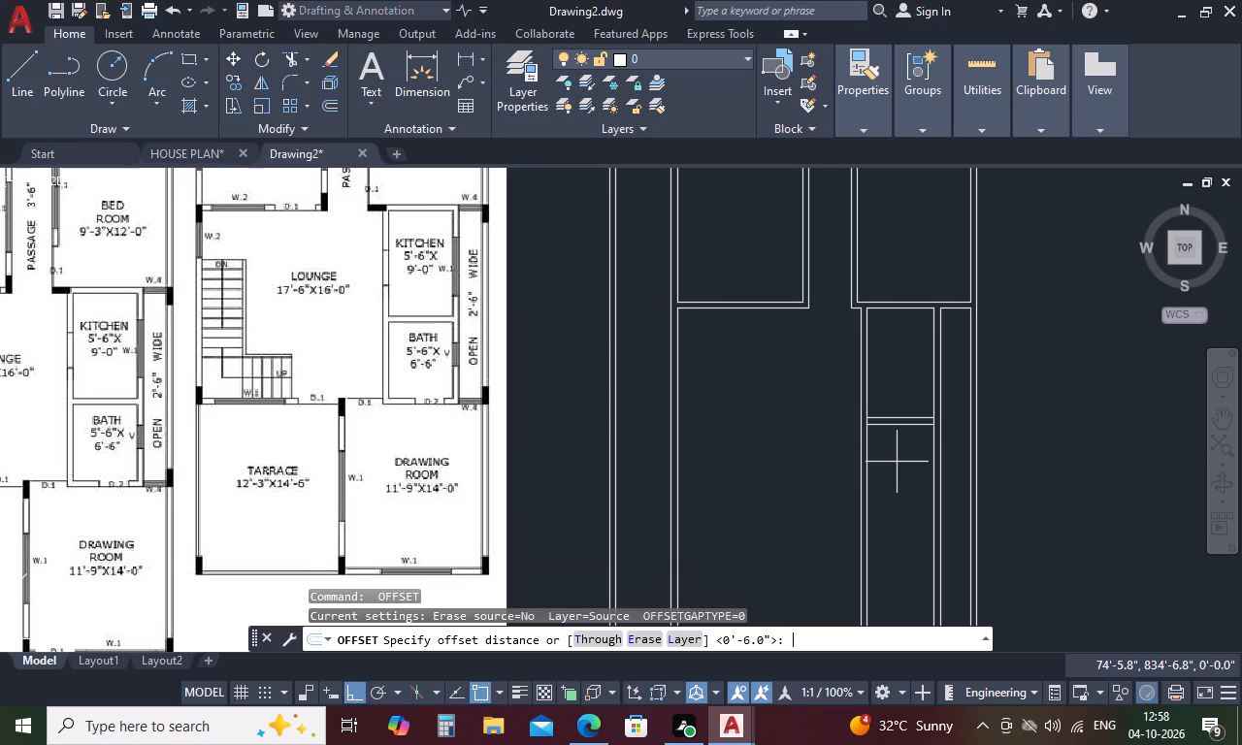
pyautogui.write("6'")
pyautogui.press('6')
pyautogui.hotkey('shift', '"')
pyautogui.press('Return')
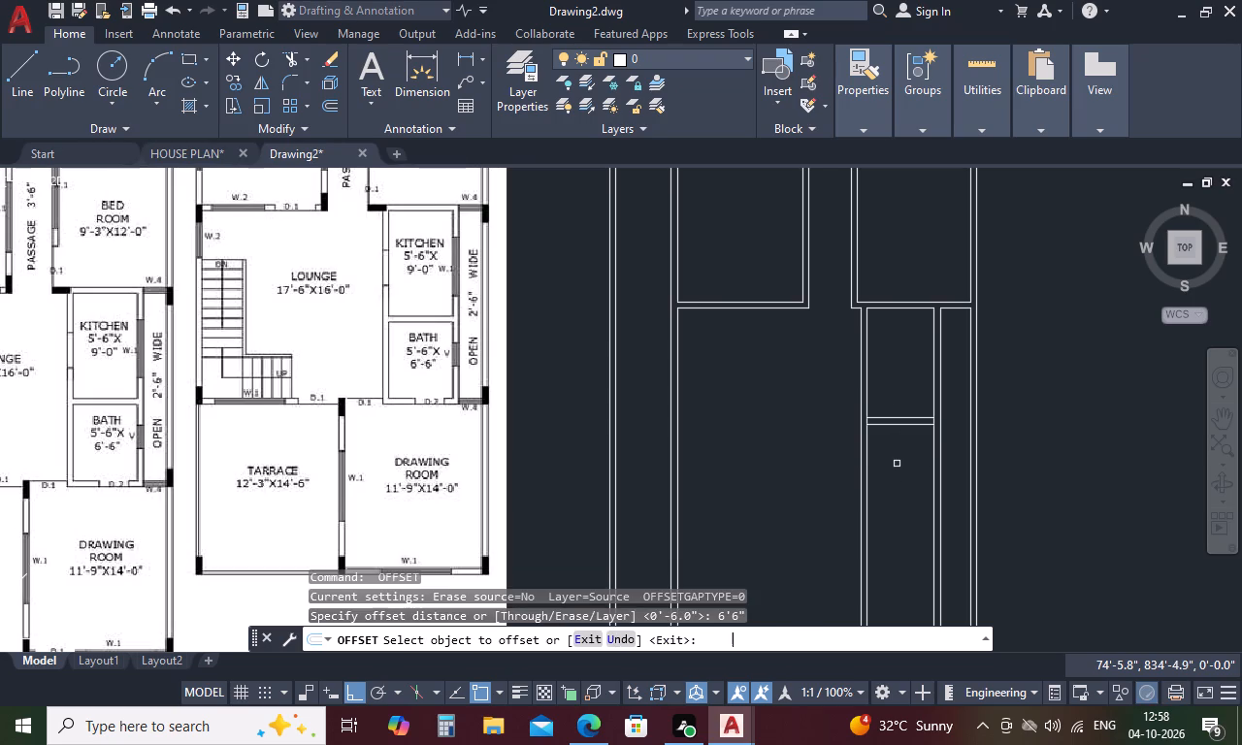
pyautogui.moveTo(890, 424); pyautogui.dragTo(890, 434)
pyautogui.click(890, 518)
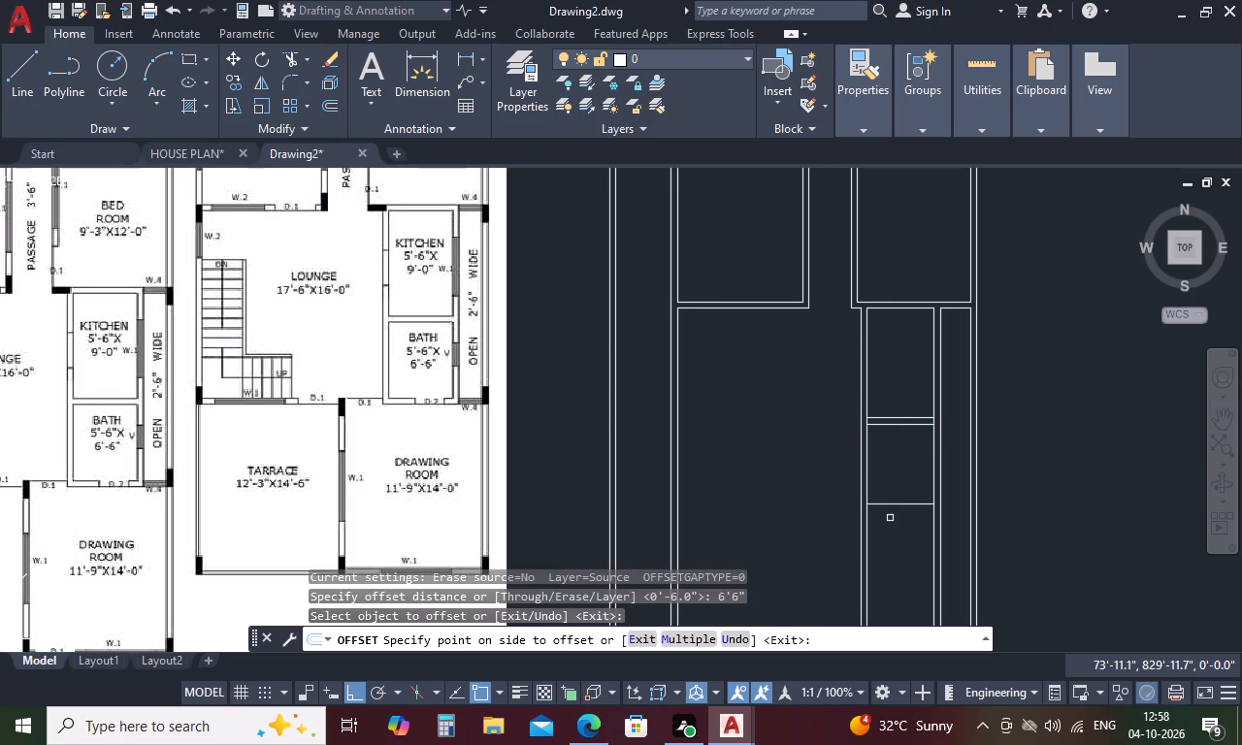
pyautogui.press('space')
# Offset the bath's lower line 6" downward to form the second face of its bottom wall.
pyautogui.press('space')
pyautogui.write('6')
pyautogui.press('space')
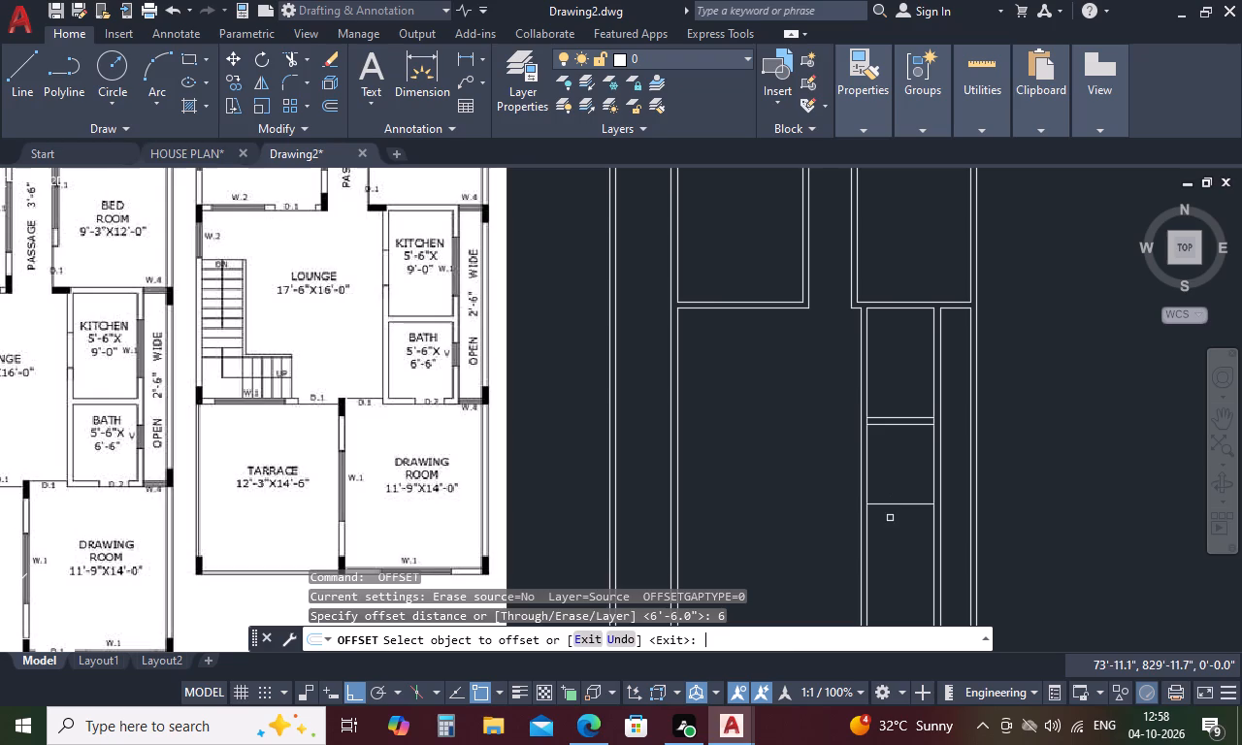
pyautogui.click(901, 504)
pyautogui.click(899, 543)
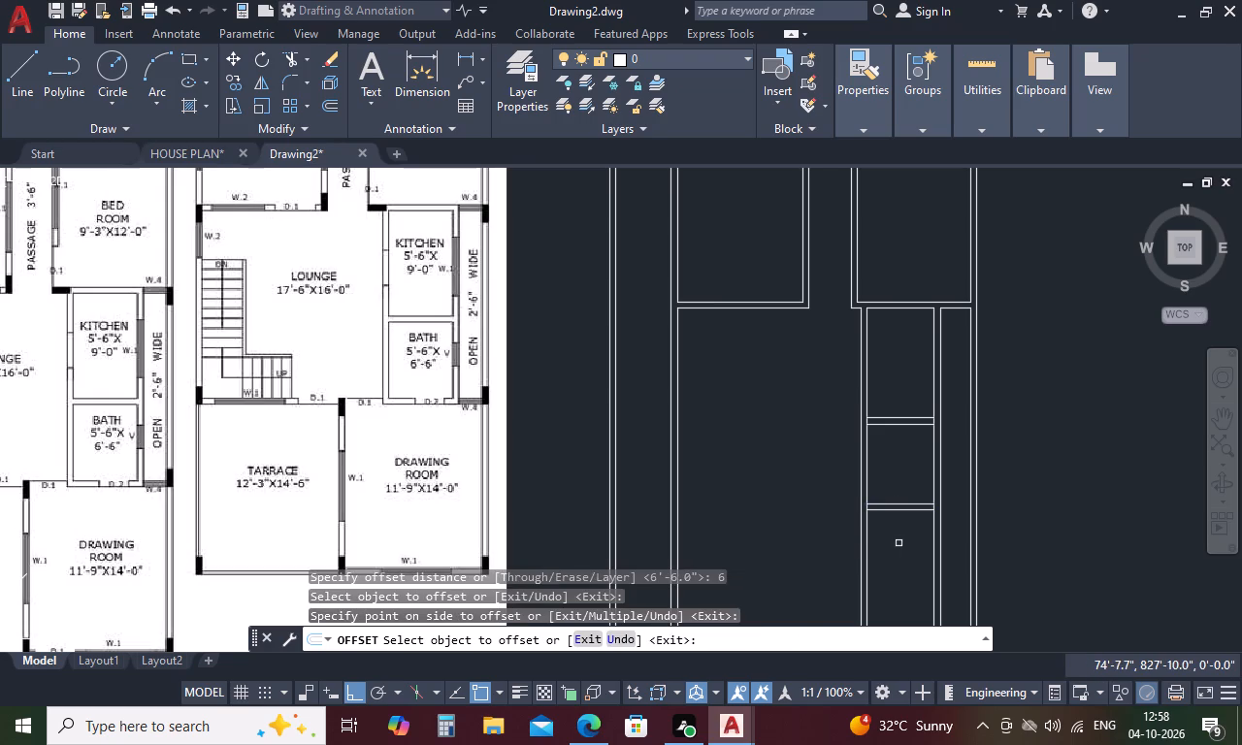
pyautogui.press('Escape')
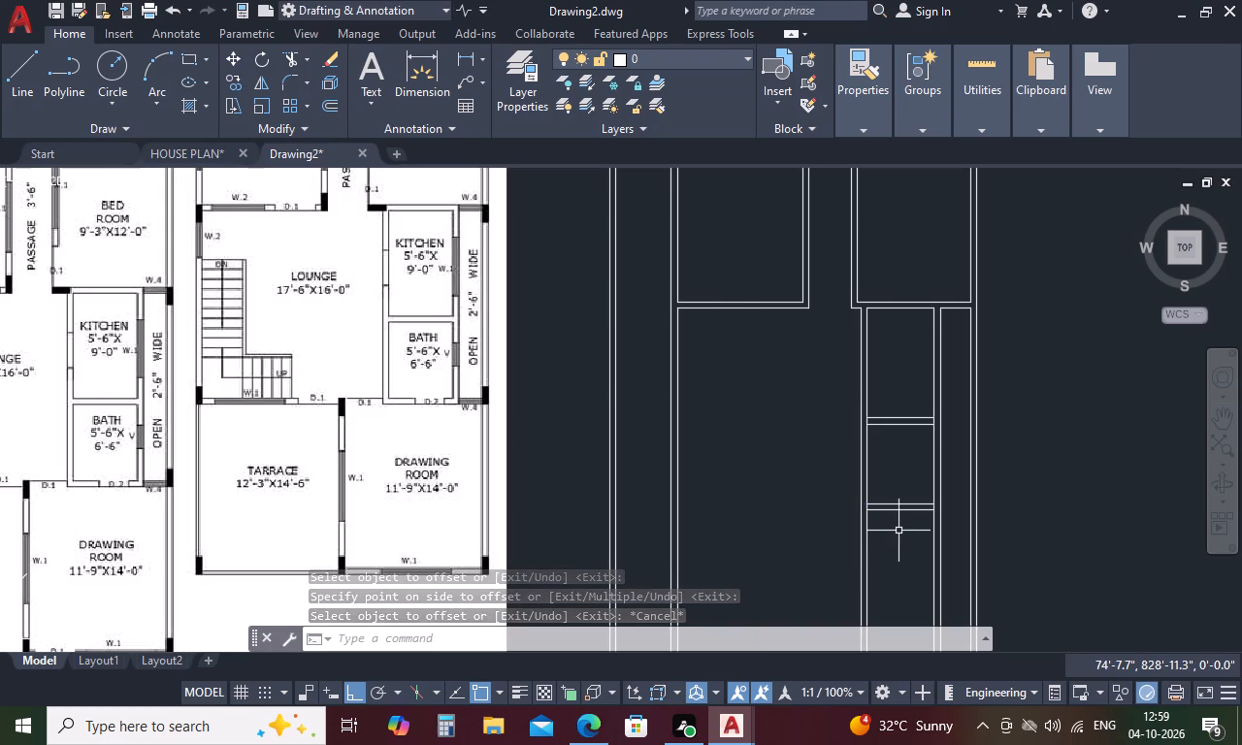
# Extend both faces of the bath's bottom wall across the open strip to the inner face of the outer side wall.
pyautogui.write('EX')
pyautogui.press('space')
pyautogui.click(914, 512)
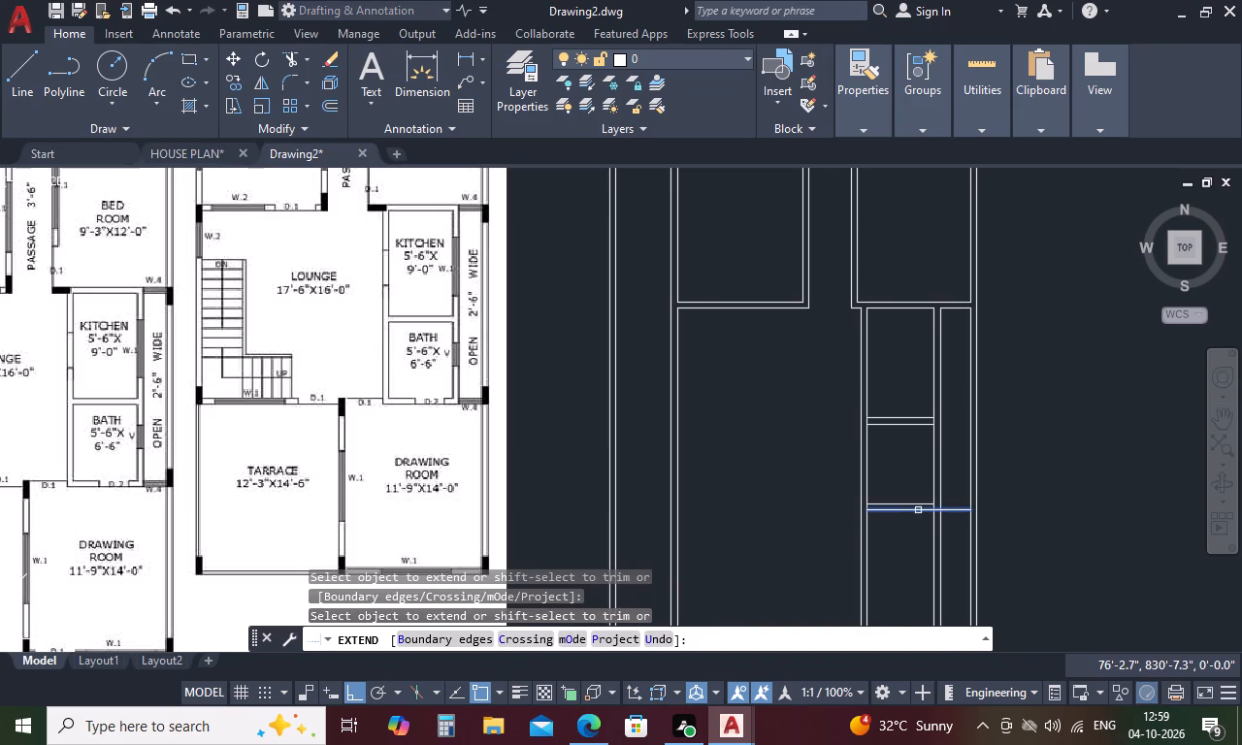
pyautogui.click(920, 509)
pyautogui.click(919, 506)
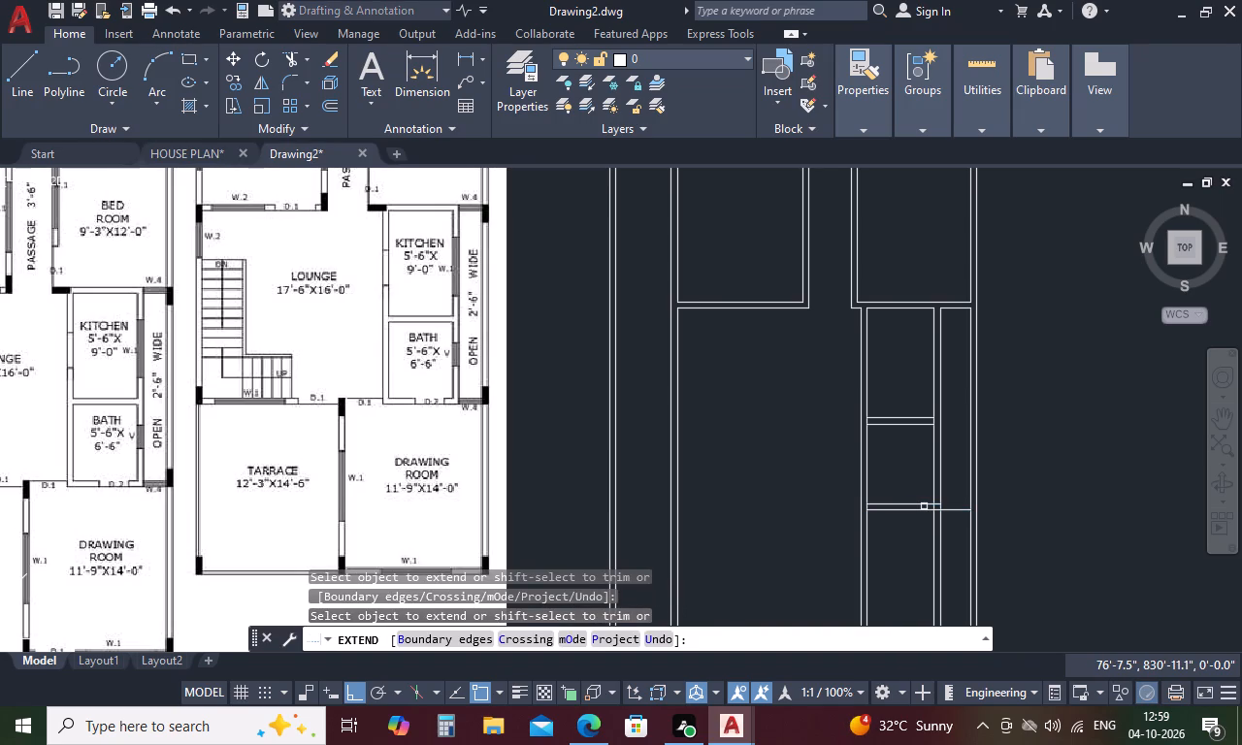
pyautogui.click(924, 506)
pyautogui.press('Escape')
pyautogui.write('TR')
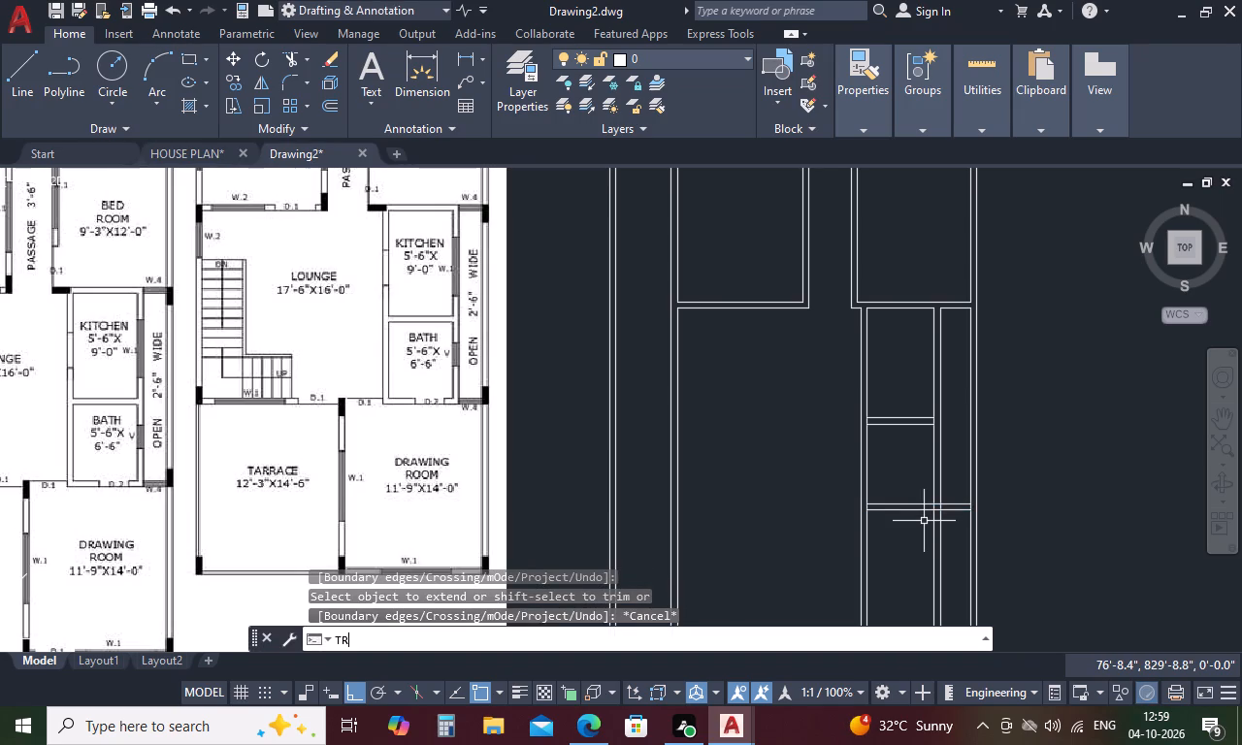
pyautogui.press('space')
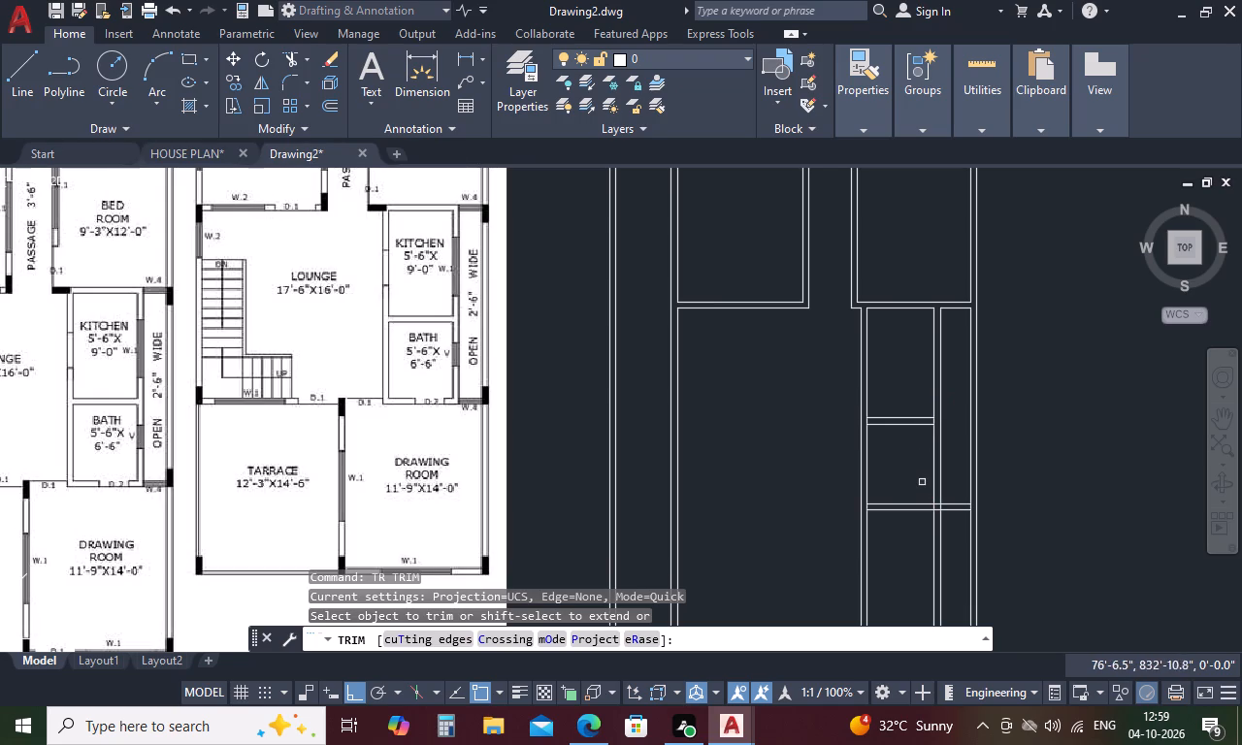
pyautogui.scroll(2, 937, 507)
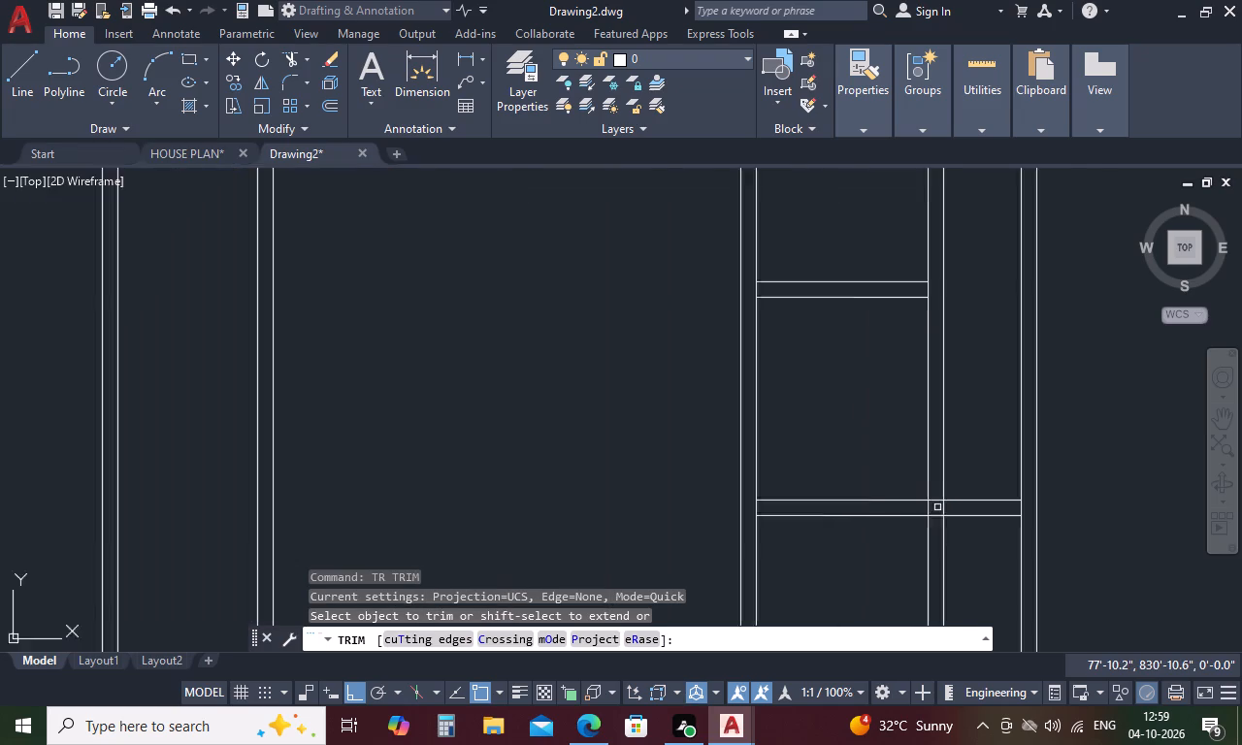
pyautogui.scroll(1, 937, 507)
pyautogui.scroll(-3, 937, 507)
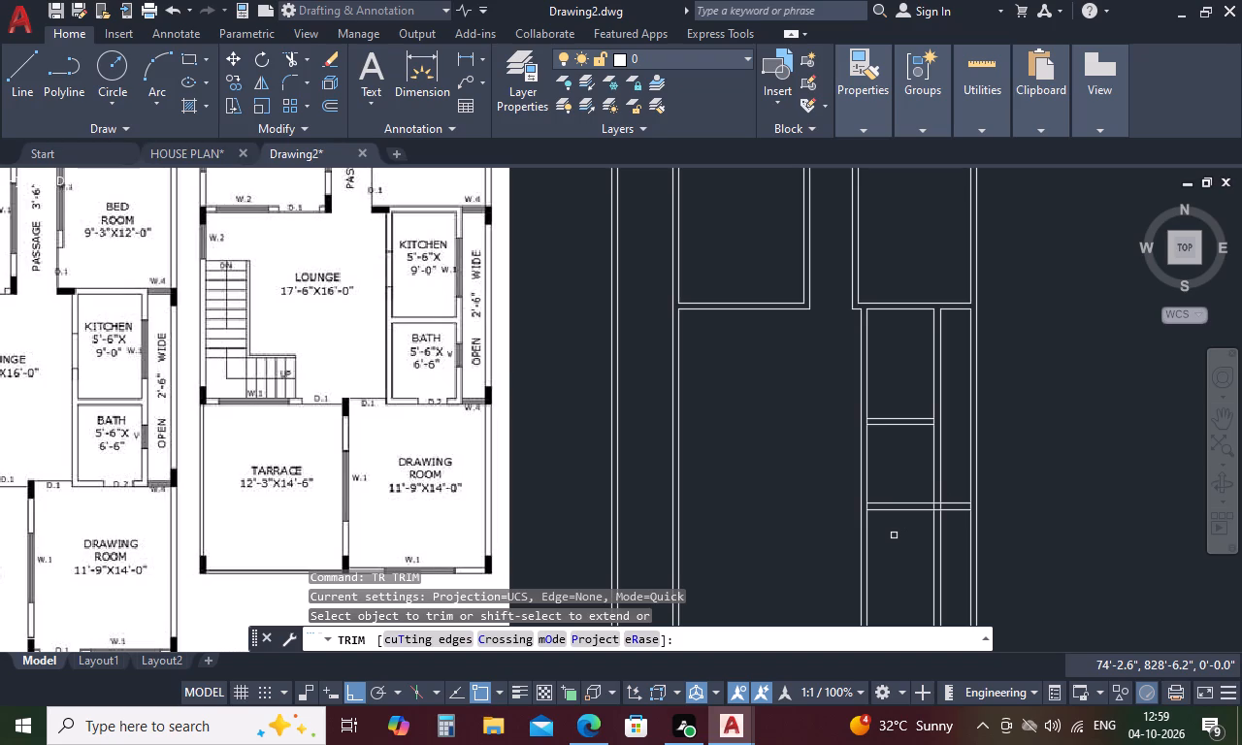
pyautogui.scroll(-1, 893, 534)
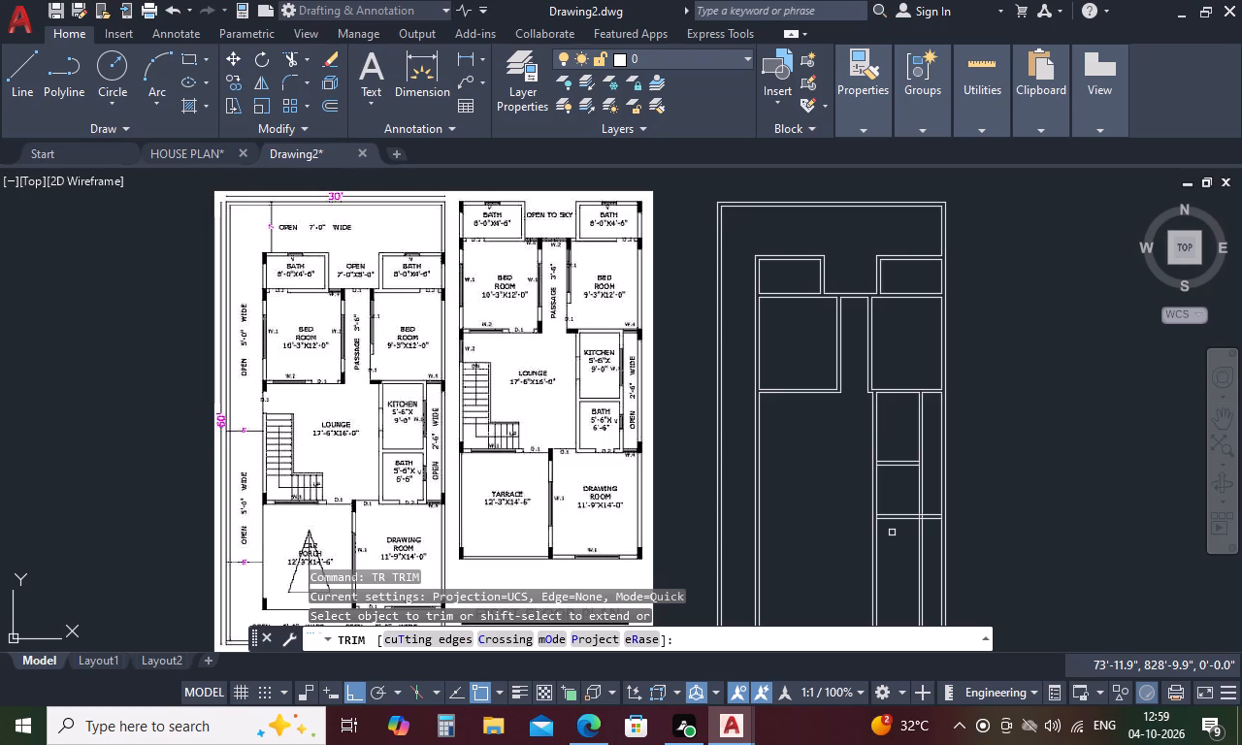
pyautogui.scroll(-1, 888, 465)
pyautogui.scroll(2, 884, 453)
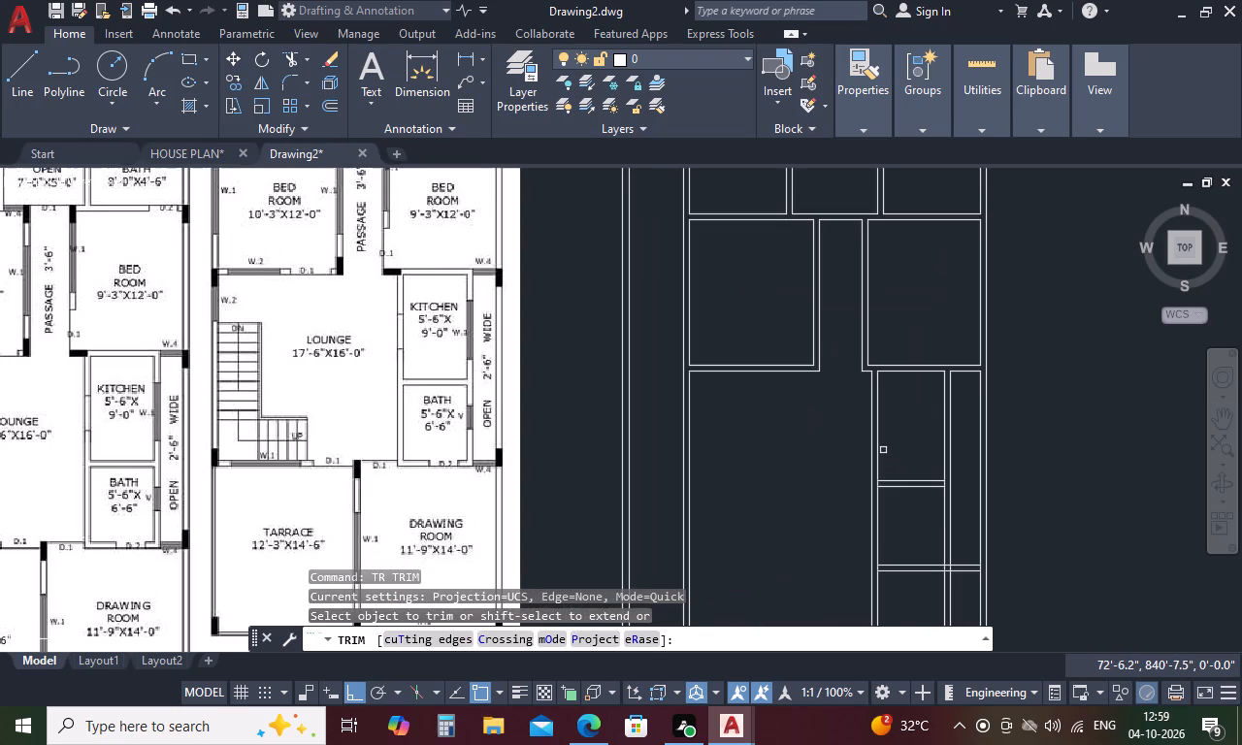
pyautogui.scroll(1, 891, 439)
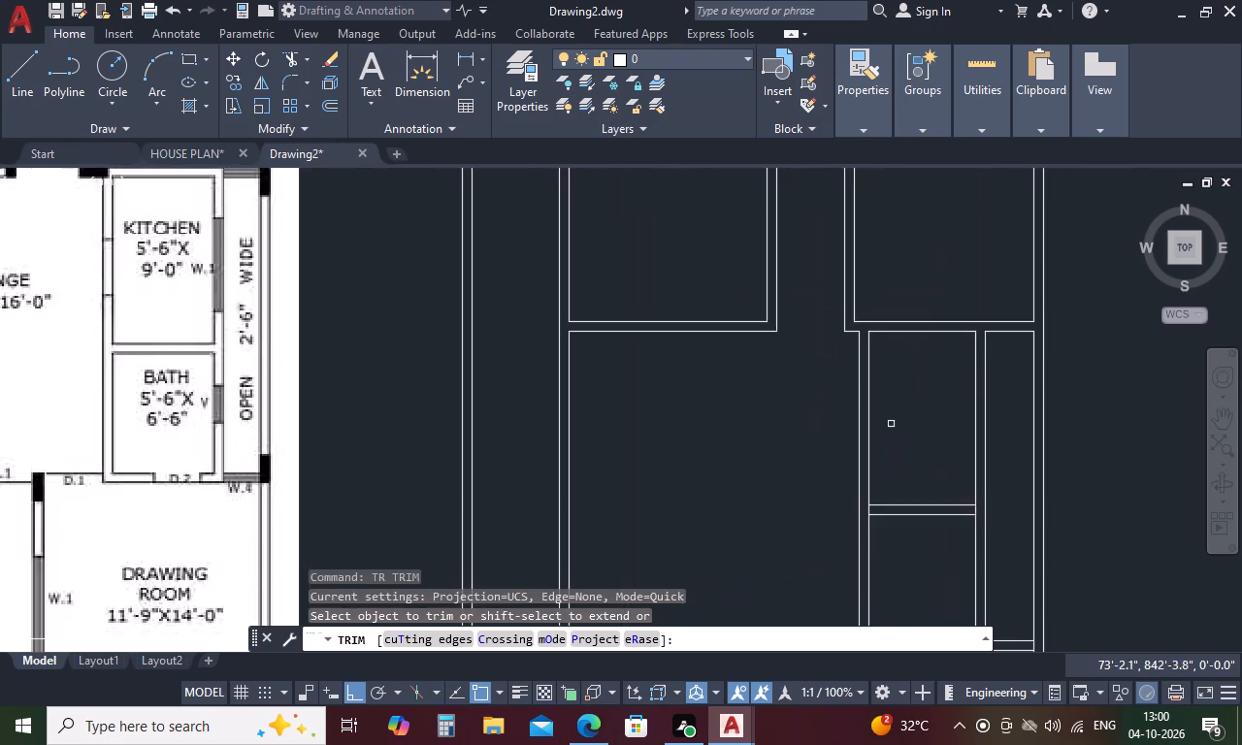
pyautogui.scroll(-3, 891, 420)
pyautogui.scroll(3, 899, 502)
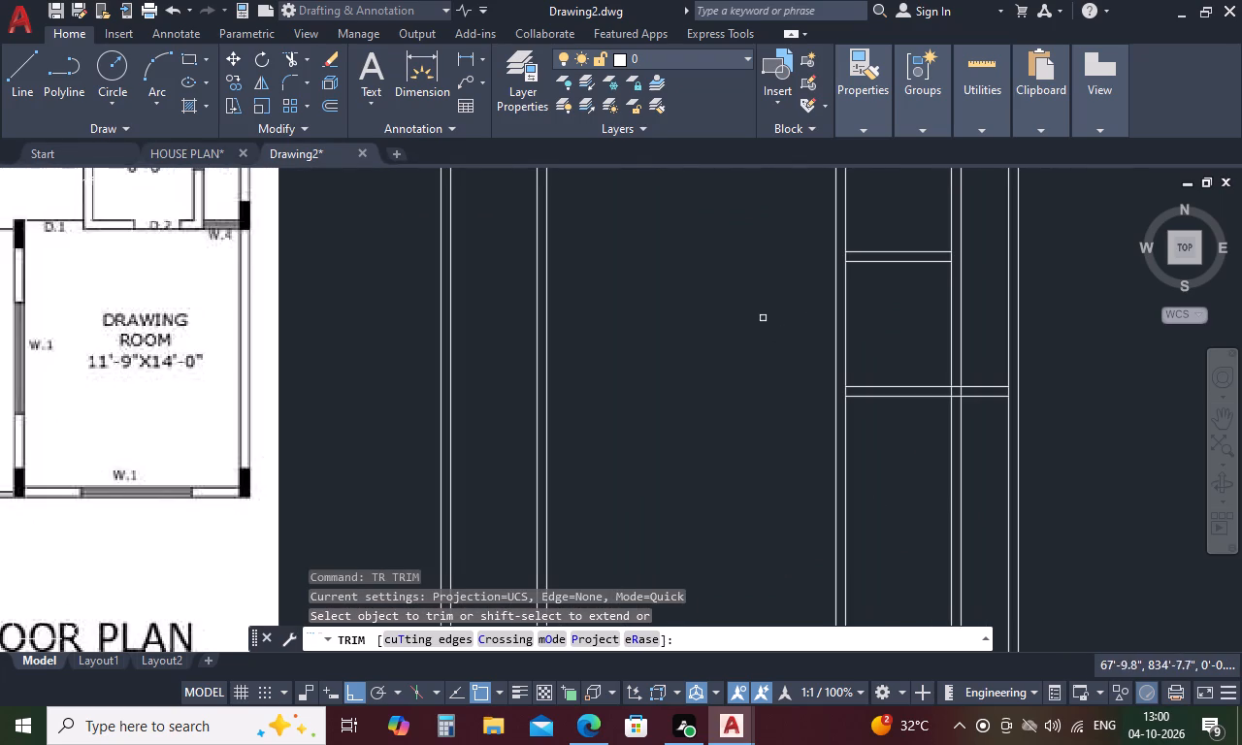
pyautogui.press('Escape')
# Trim the side wall lines between the two faces of the kitchen-bath partition at both ends.
pyautogui.write('TR')
pyautogui.press('space')
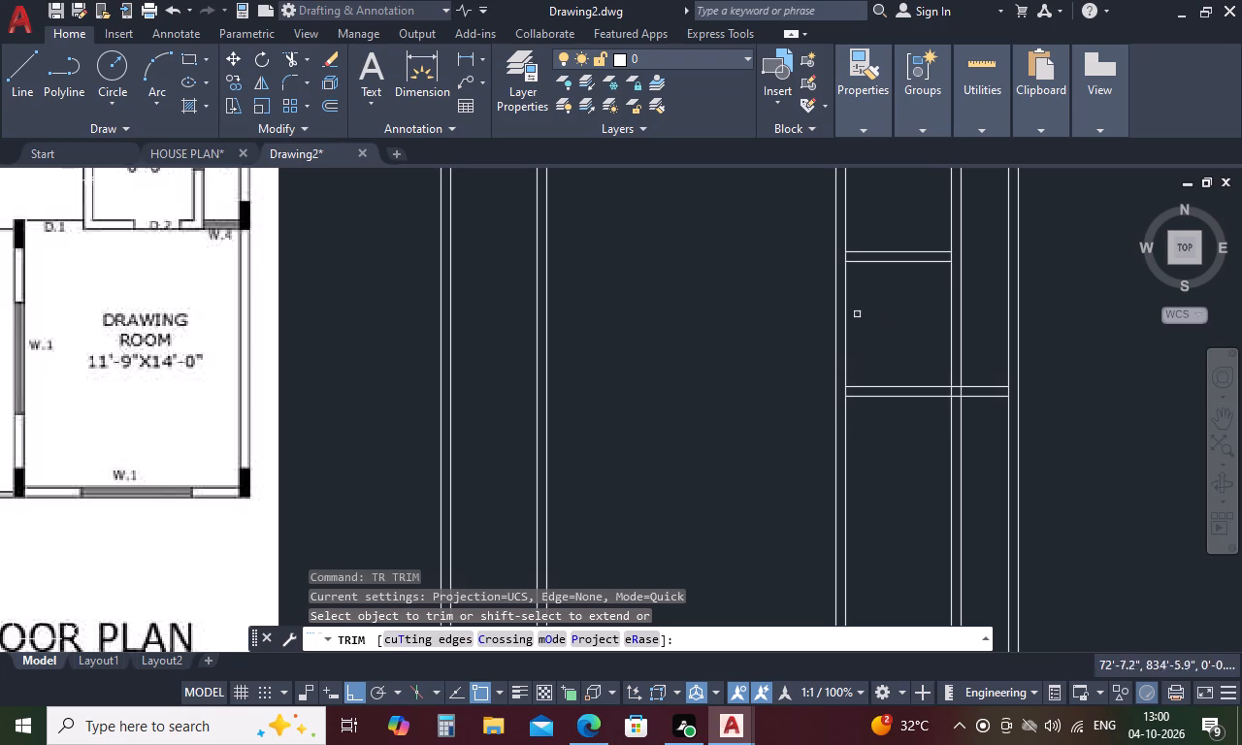
pyautogui.click(842, 256)
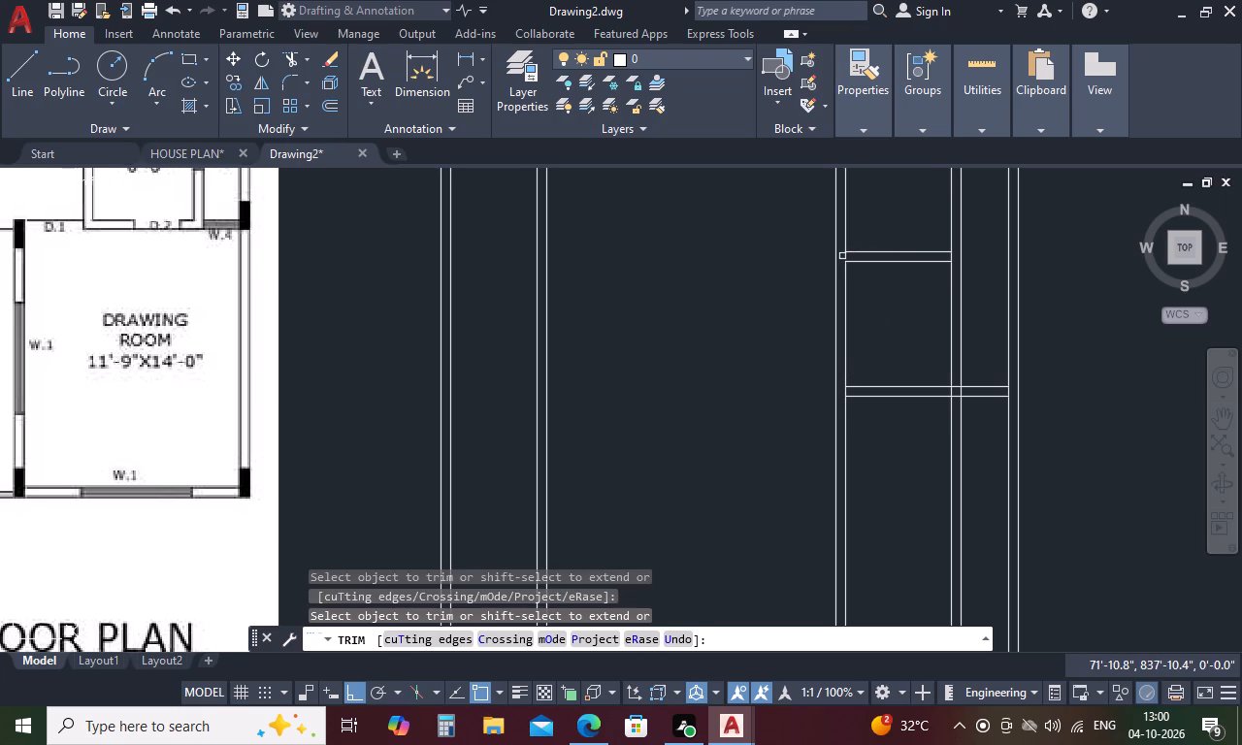
pyautogui.click(951, 256)
pyautogui.scroll(-2, 929, 301)
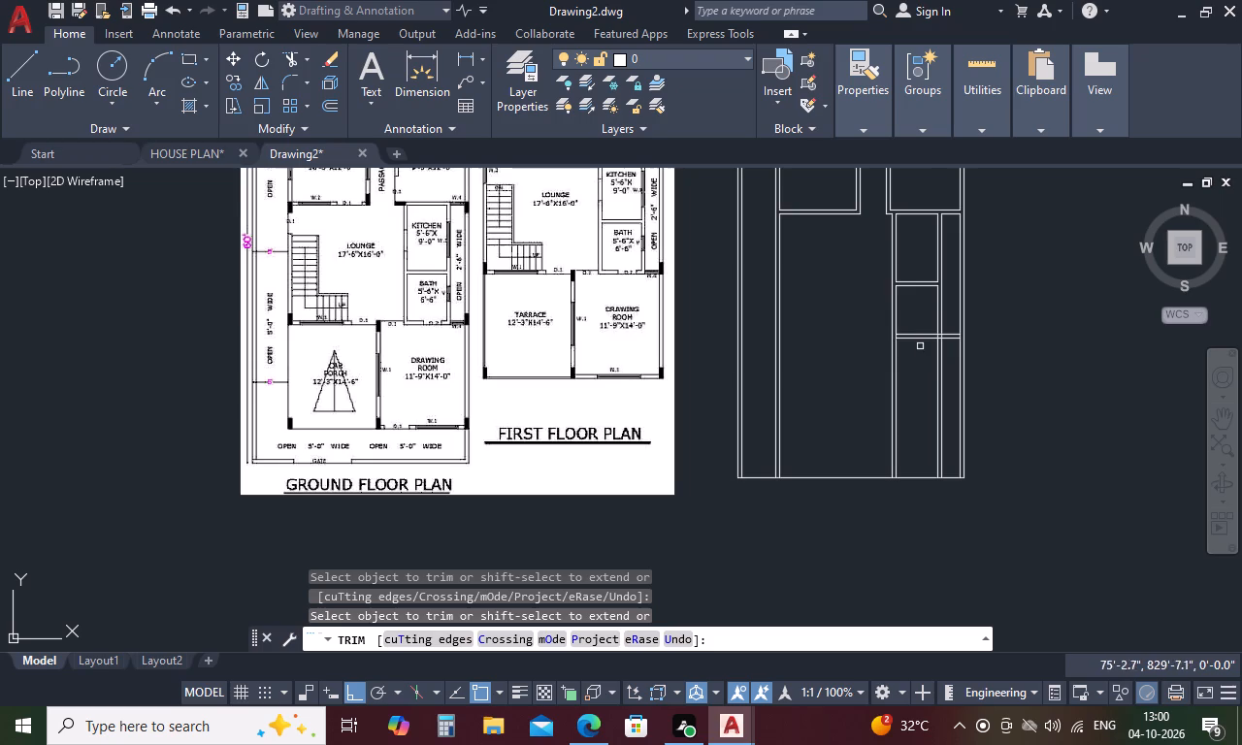
pyautogui.scroll(1, 940, 333)
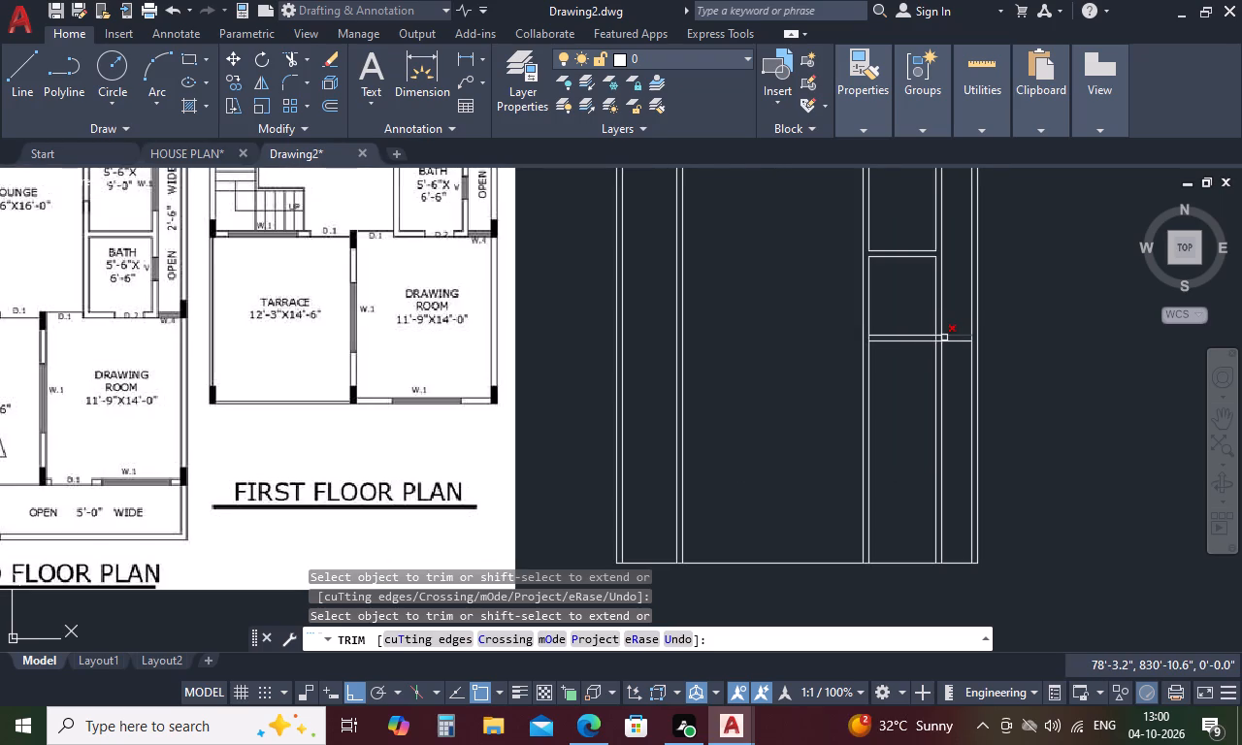
pyautogui.scroll(3, 944, 338)
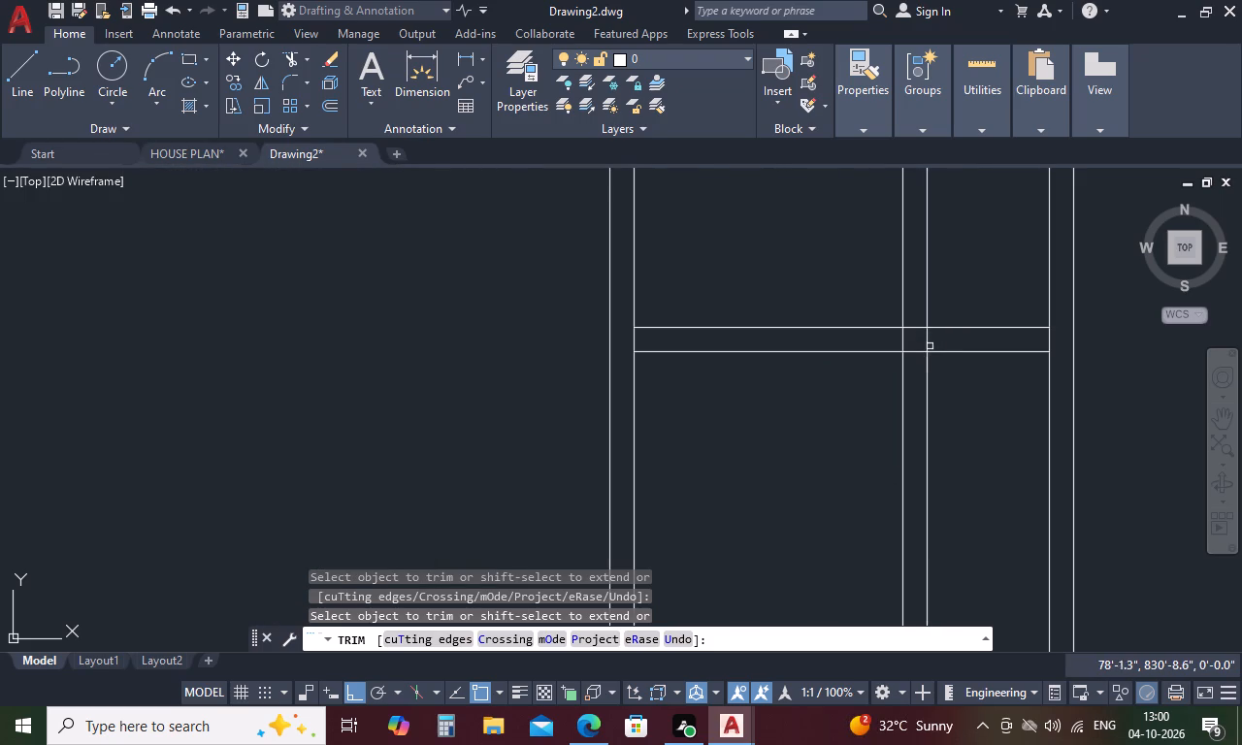
pyautogui.press('Escape')
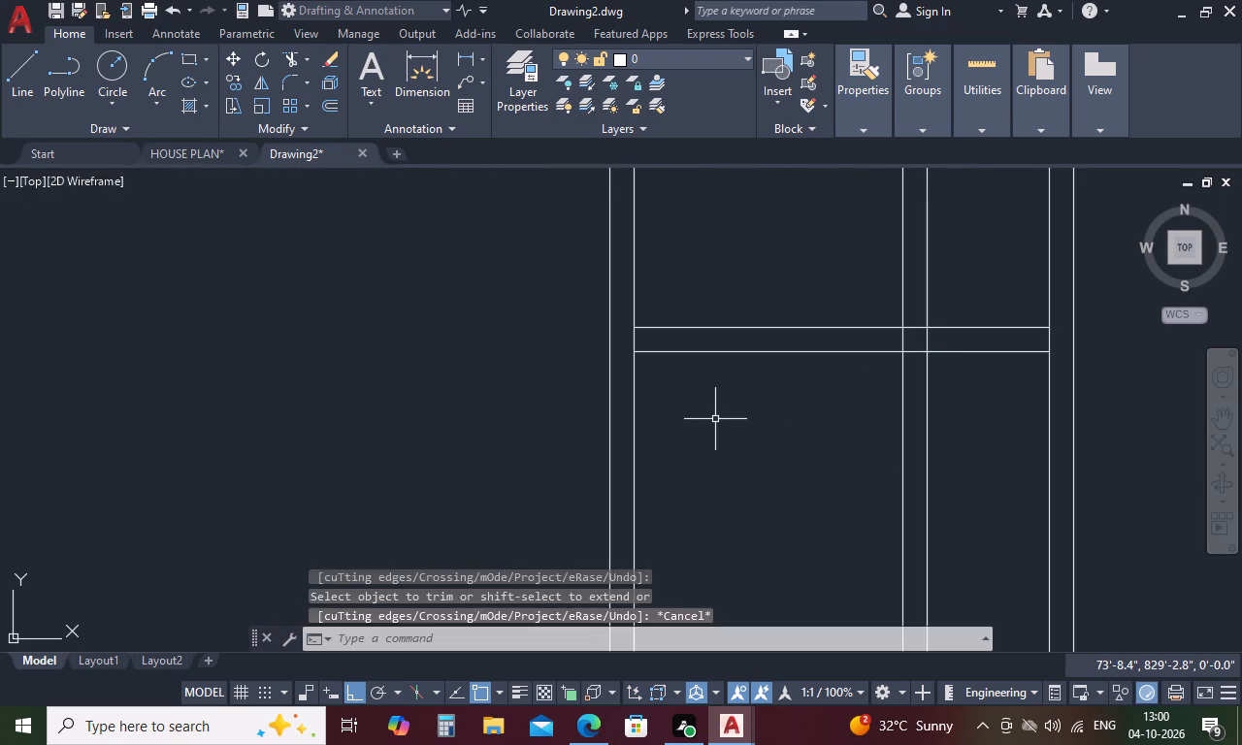
# Extend the lower face of the bath's bottom wall to the outer face of the wall on the lounge side.
pyautogui.write('EX')
pyautogui.press('space')
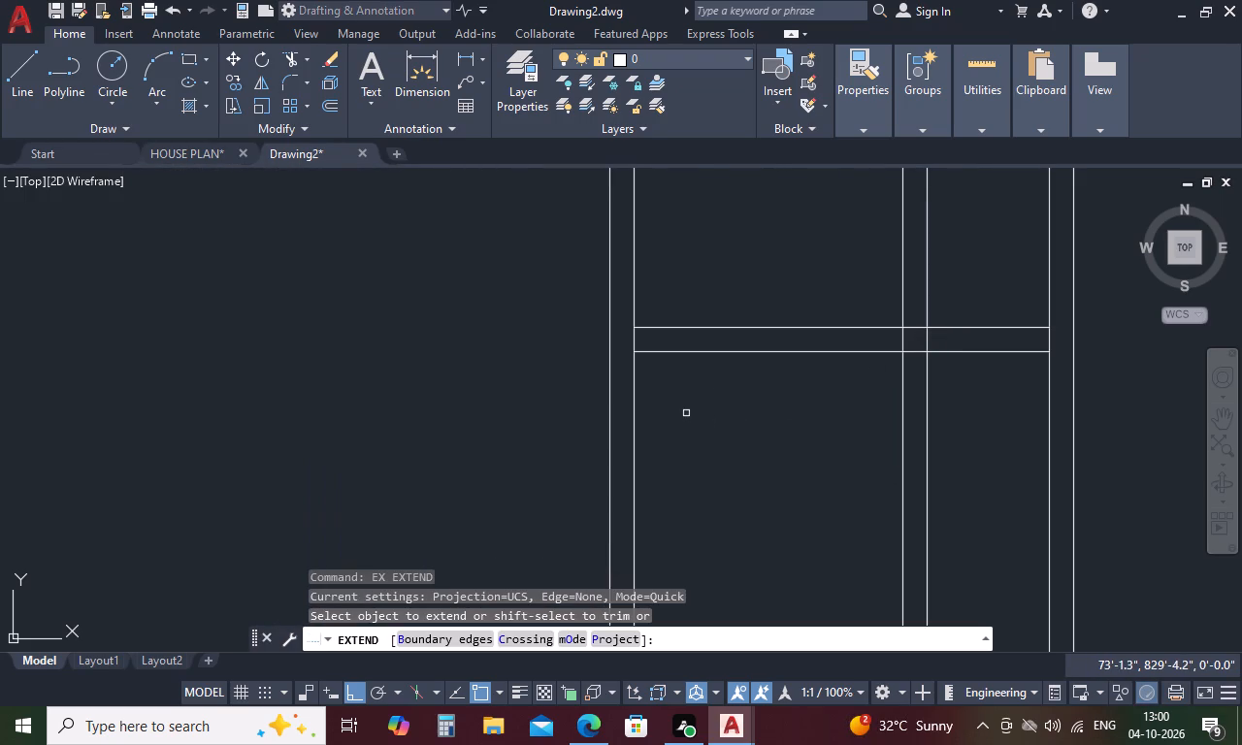
pyautogui.click(648, 350)
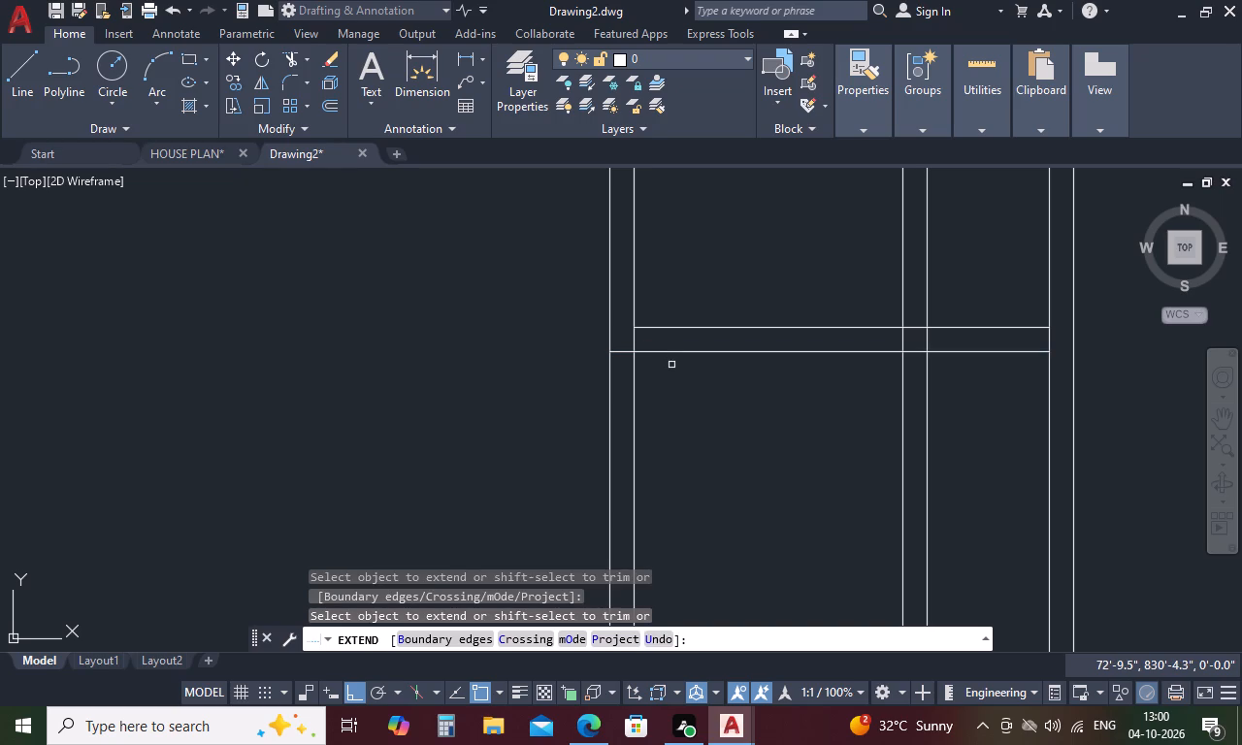
pyautogui.press('Escape')
# Trim off the kitchen-bath side wall lines that continue below the bath's bottom wall.
pyautogui.write('TR')
pyautogui.press('space')
pyautogui.moveTo(669, 386); pyautogui.dragTo(612, 417)
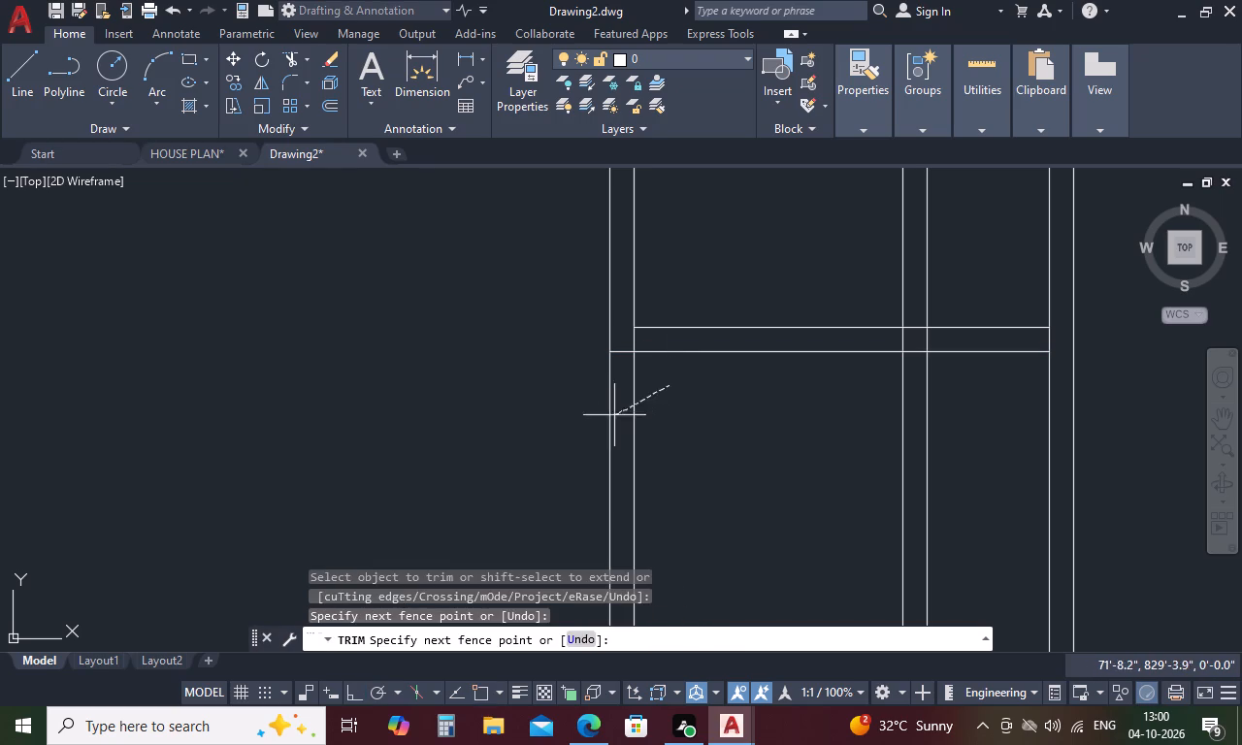
pyautogui.moveTo(612, 417); pyautogui.dragTo(598, 429)
pyautogui.moveTo(993, 418); pyautogui.dragTo(859, 453)
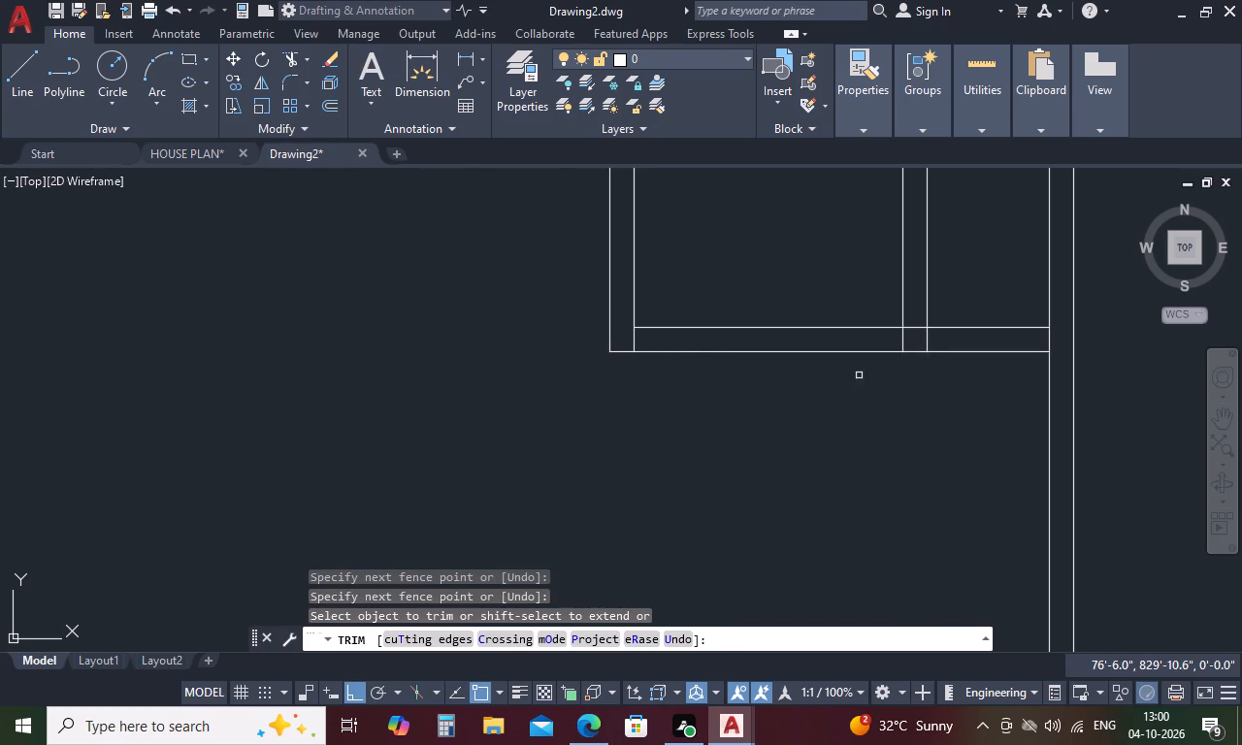
# Trim the overlapping segments where the bath's two side walls meet its bottom wall, leaving open wall junctions.
pyautogui.scroll(-3, 859, 374)
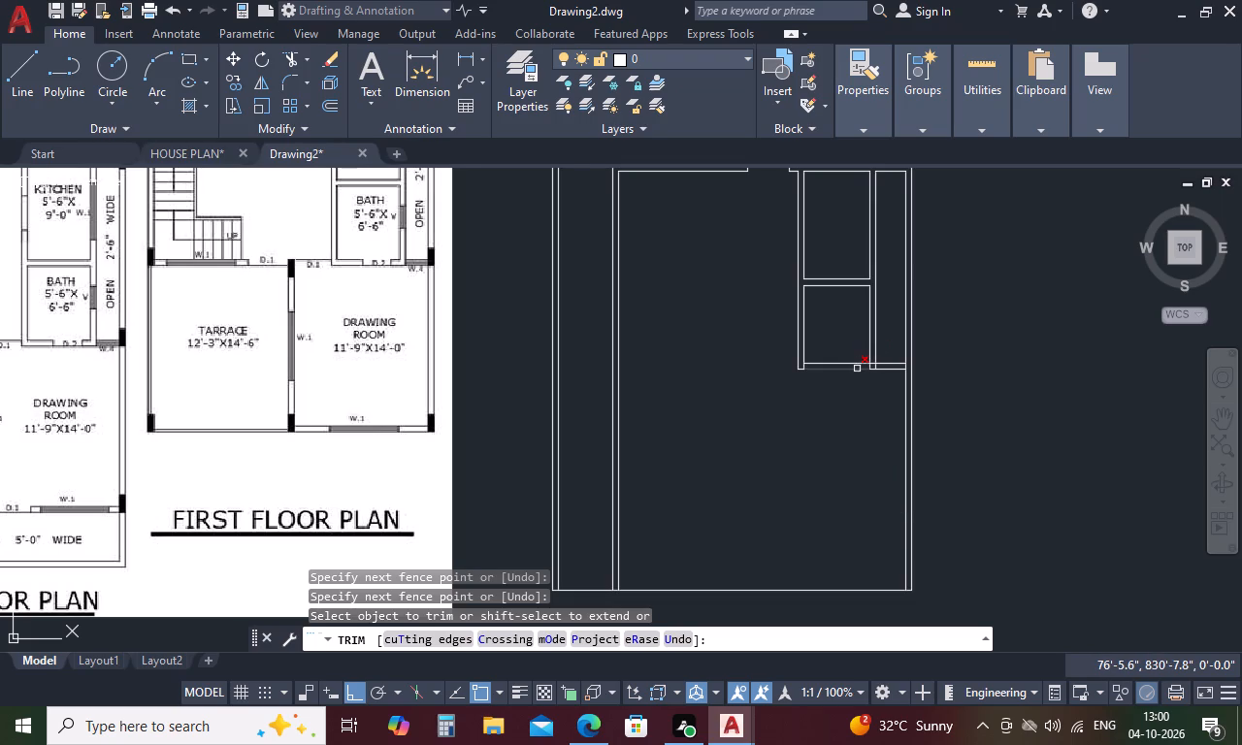
pyautogui.scroll(5, 857, 369)
pyautogui.moveTo(879, 363); pyautogui.dragTo(964, 363)
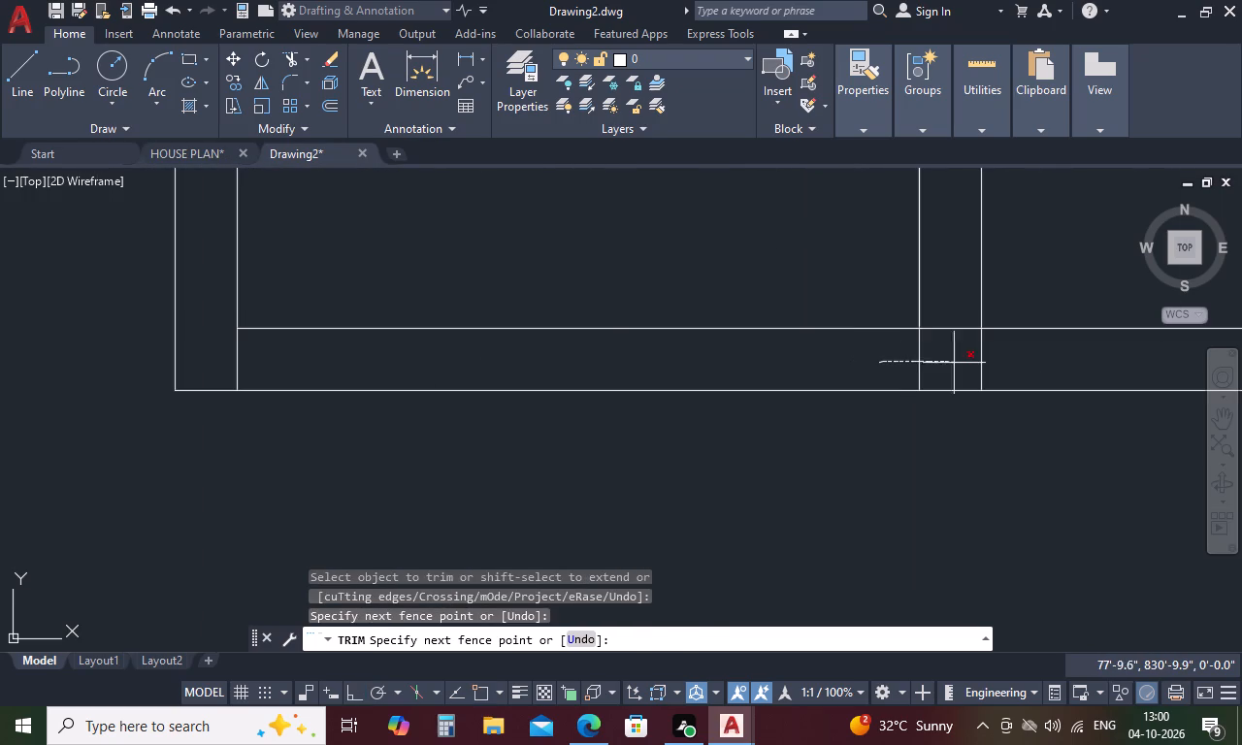
pyautogui.moveTo(964, 363); pyautogui.dragTo(1034, 363)
pyautogui.moveTo(951, 302); pyautogui.dragTo(947, 354)
pyautogui.scroll(-2, 948, 340)
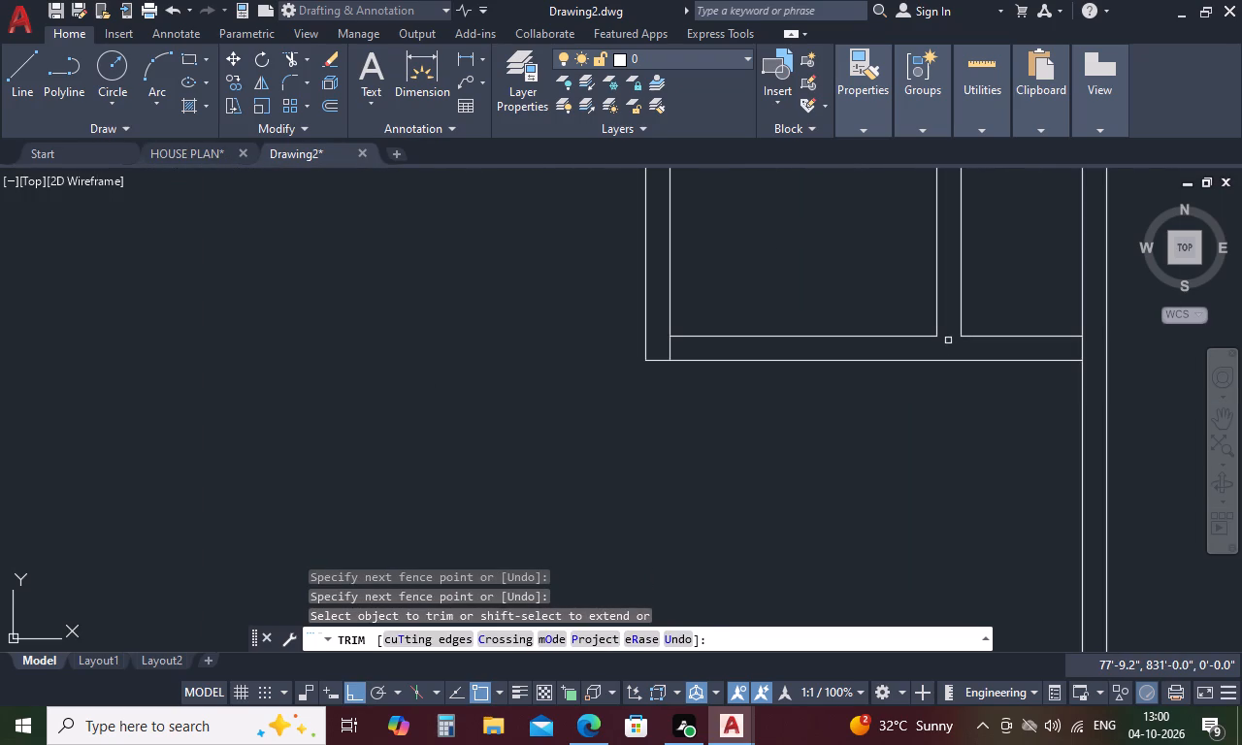
pyautogui.scroll(-5, 948, 340)
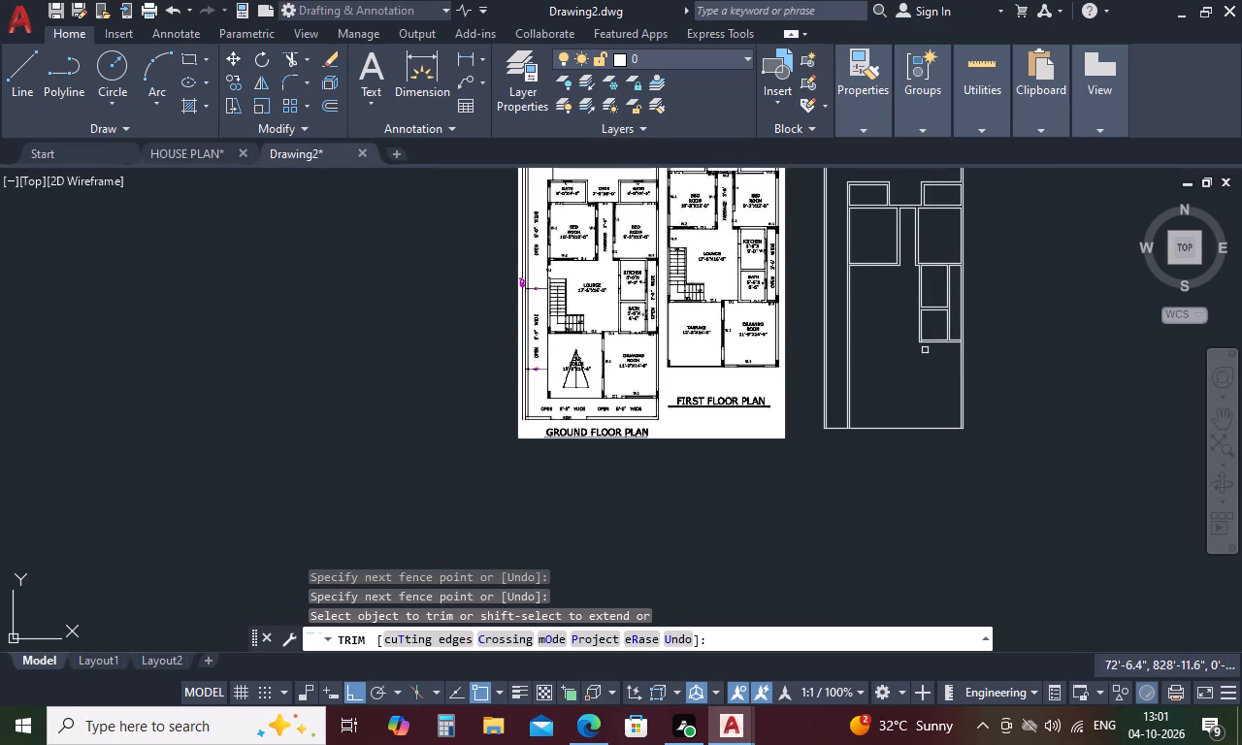
pyautogui.scroll(6, 931, 350)
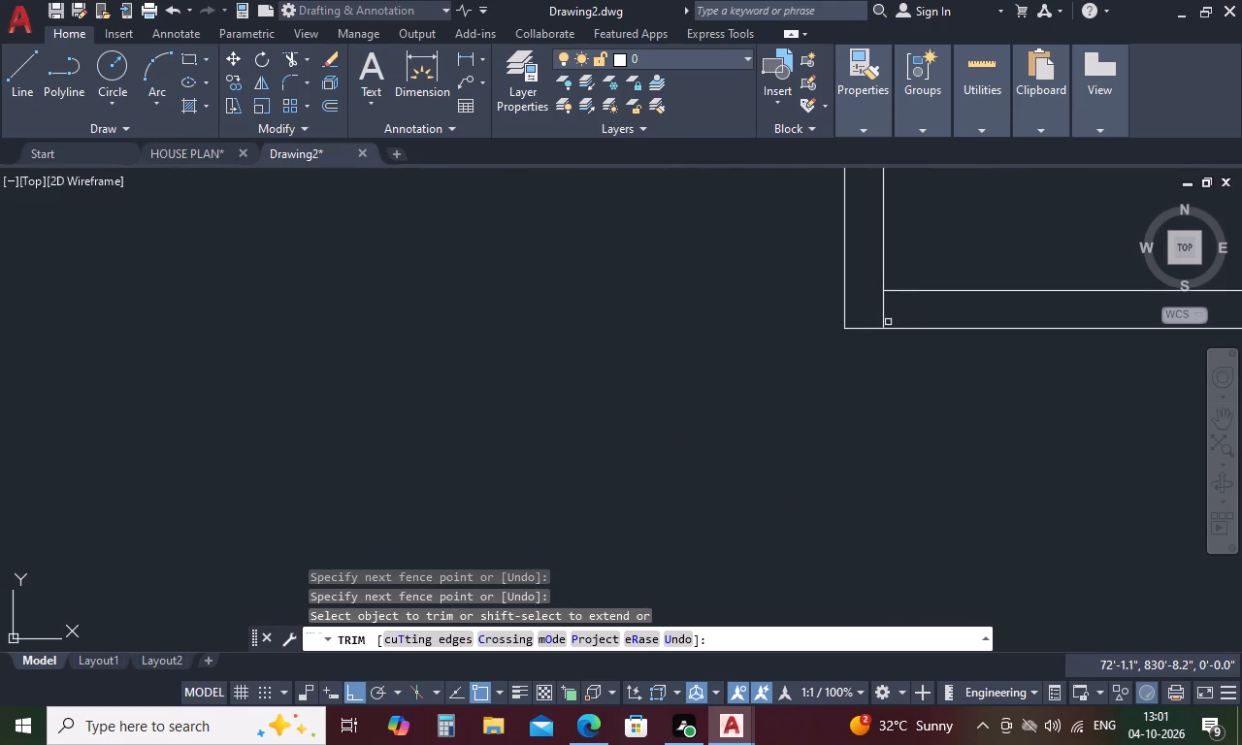
pyautogui.click(881, 318)
pyautogui.scroll(-3, 806, 373)
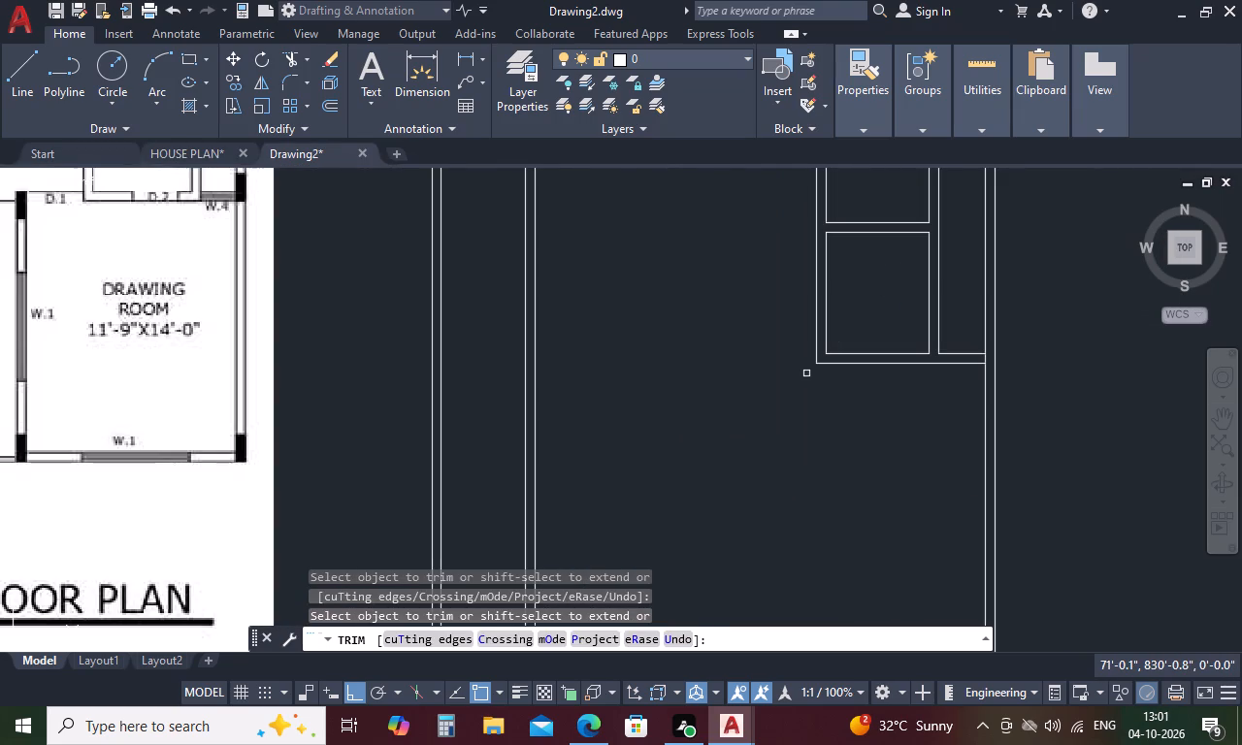
pyautogui.press('Escape')
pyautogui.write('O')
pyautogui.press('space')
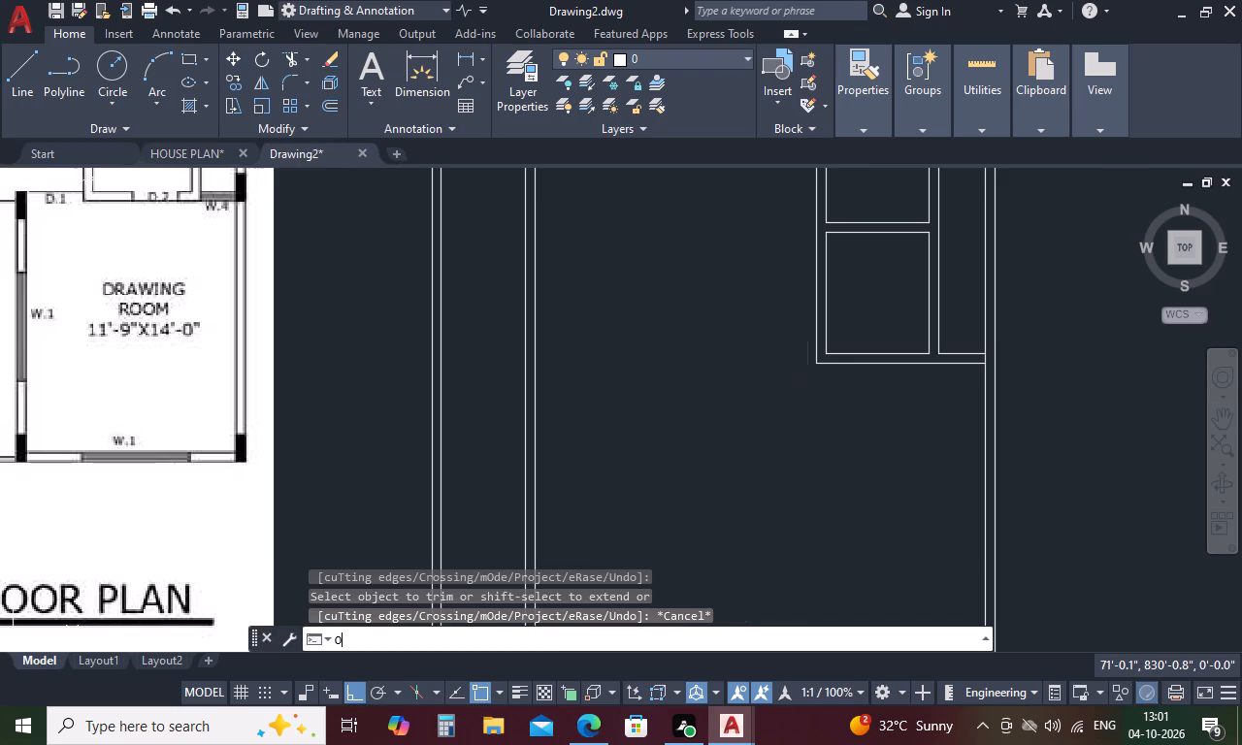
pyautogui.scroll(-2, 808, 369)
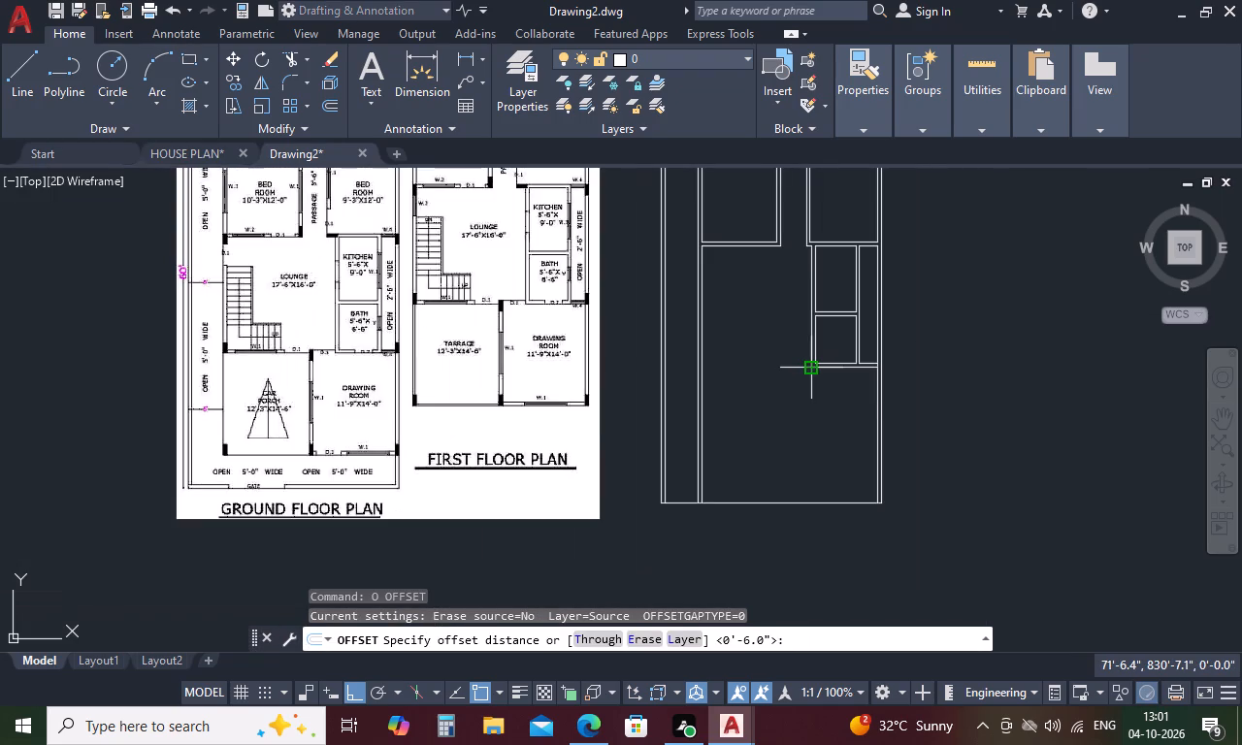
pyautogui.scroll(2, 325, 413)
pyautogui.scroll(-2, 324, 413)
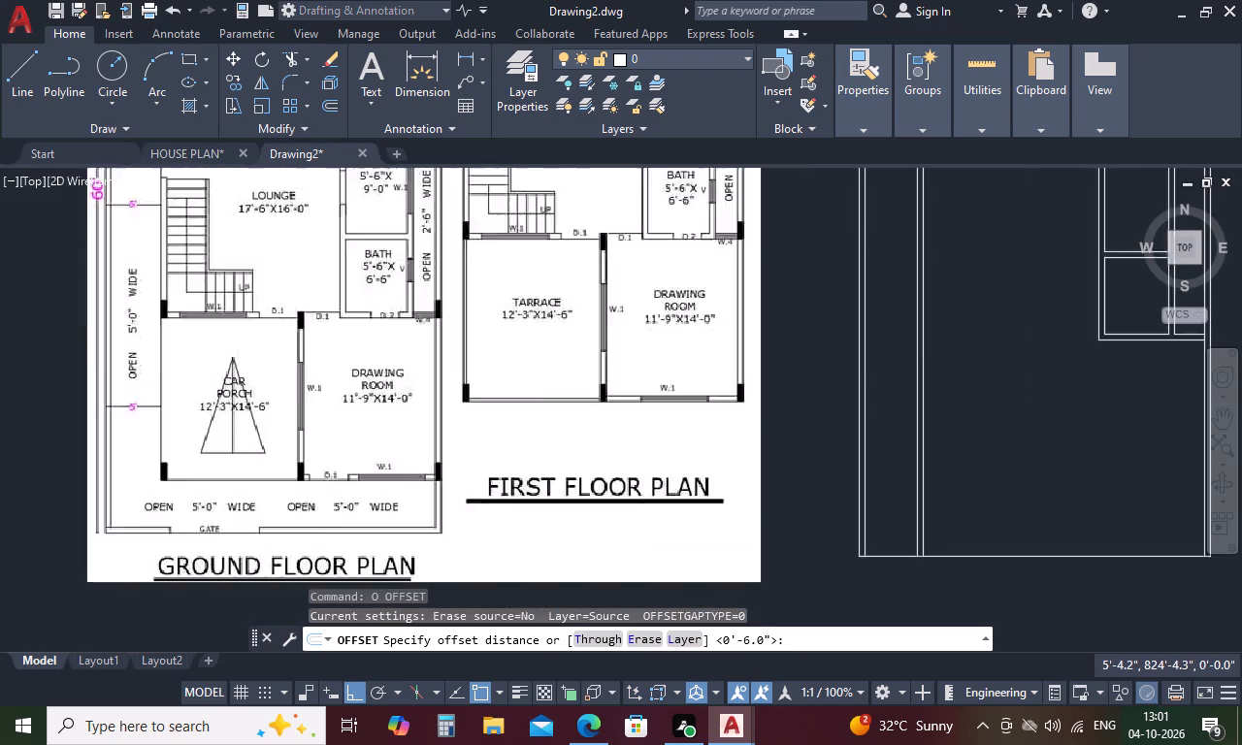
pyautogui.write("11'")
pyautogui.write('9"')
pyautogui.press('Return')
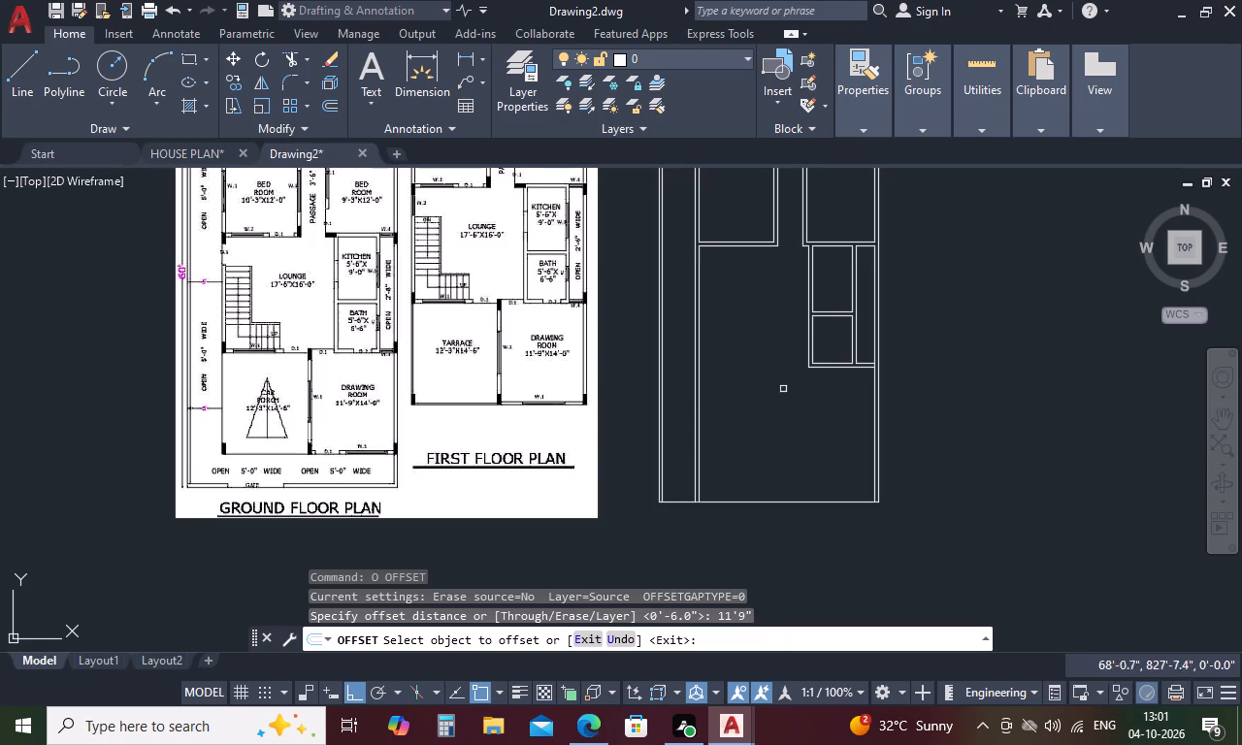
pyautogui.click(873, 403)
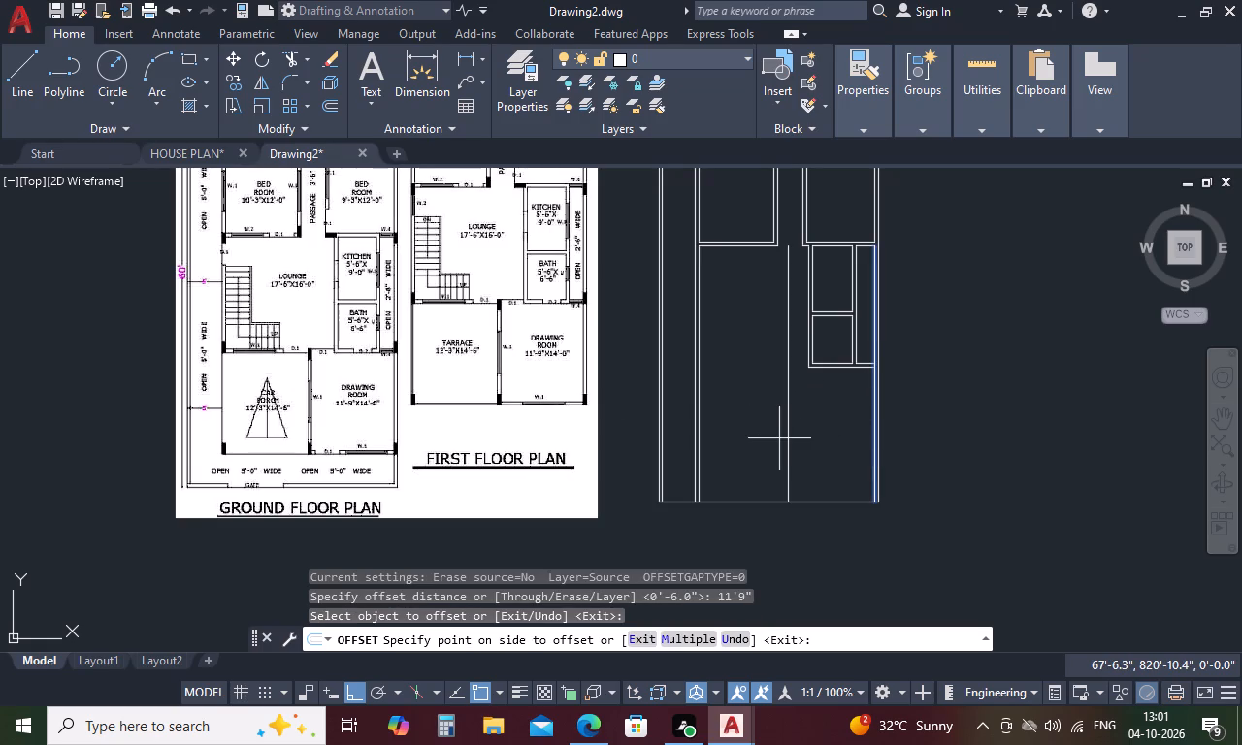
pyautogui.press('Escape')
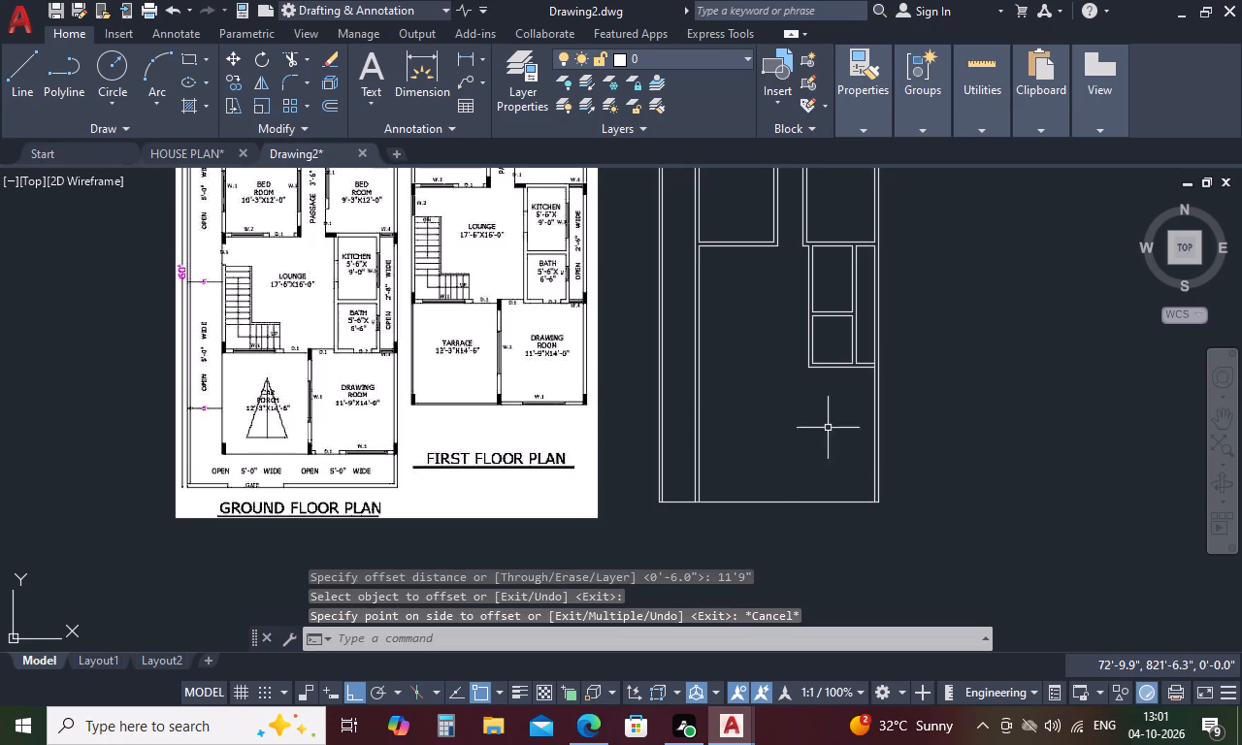
# Trim the outer side wall's inner line between the two faces of the bath's bottom wall.
pyautogui.scroll(2, 876, 362)
pyautogui.write('TR')
pyautogui.press('space')
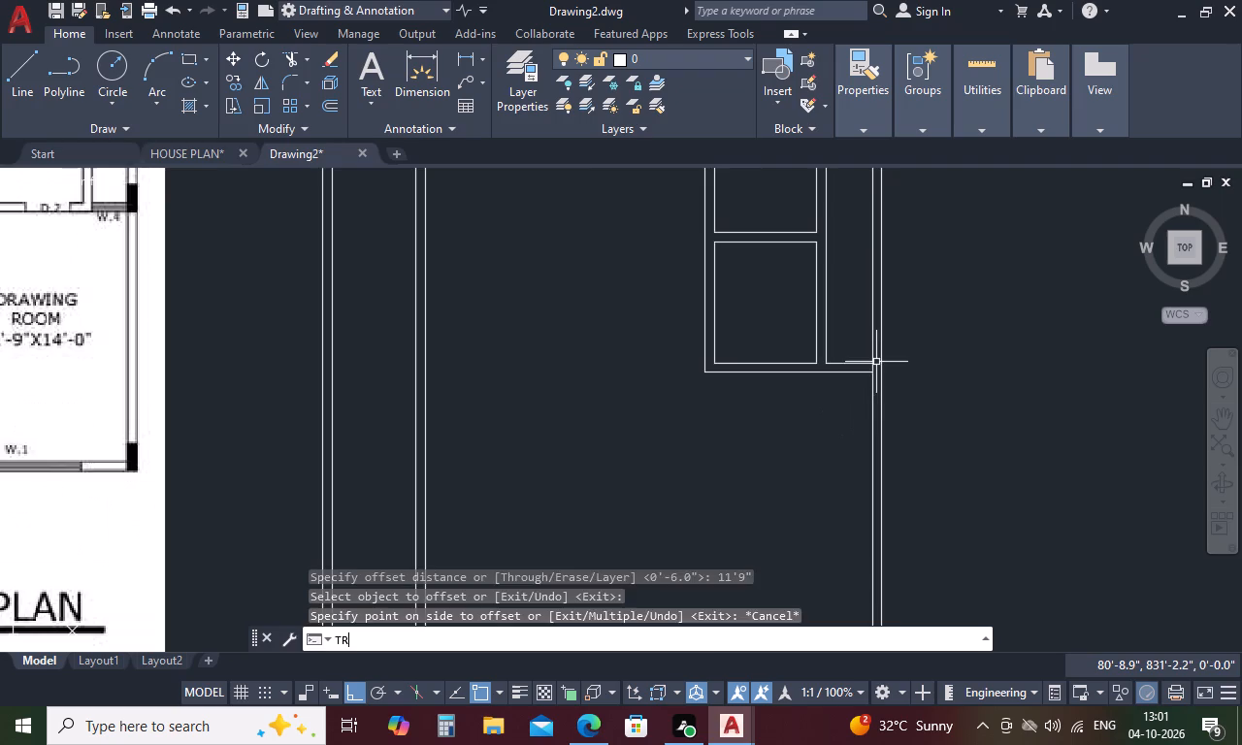
pyautogui.scroll(3, 876, 362)
pyautogui.click(861, 377)
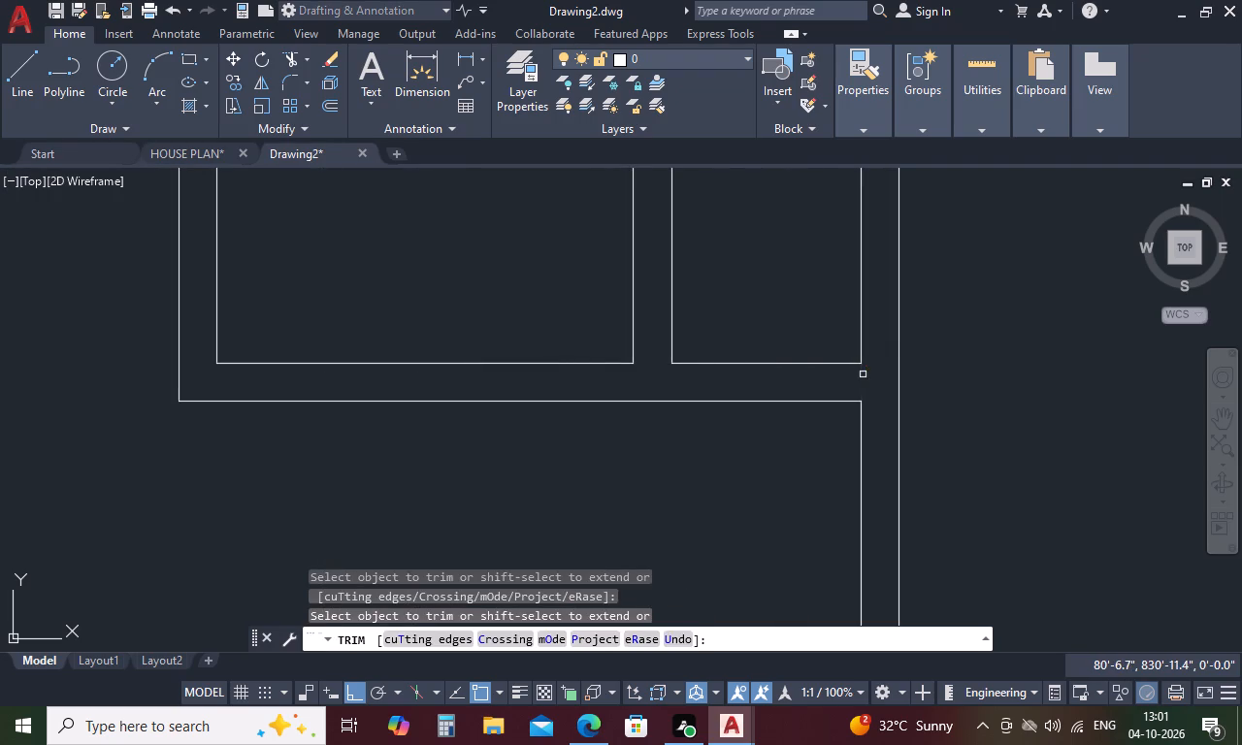
pyautogui.scroll(-3, 863, 374)
pyautogui.press('Escape')
# Offset the outer side wall's inner line below the bath 11'9" inward to set the drawing room's width.
pyautogui.write('O')
pyautogui.press('space')
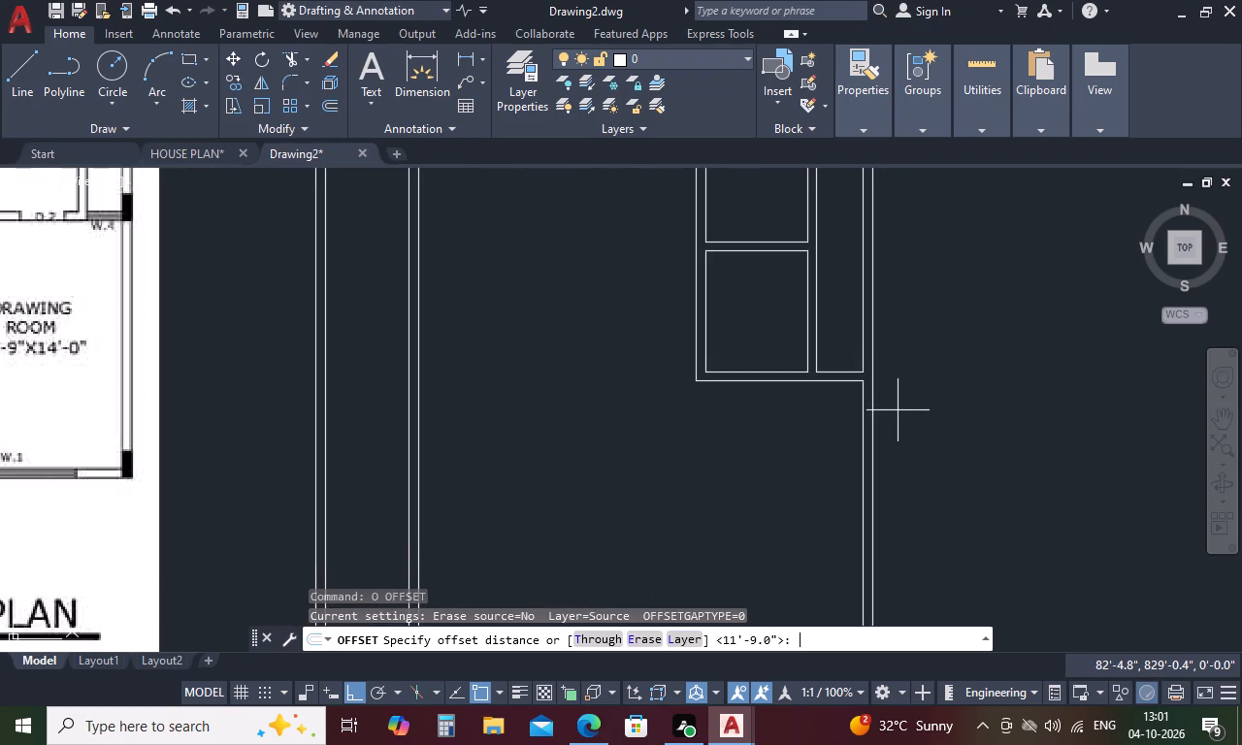
pyautogui.write("11'")
pyautogui.press('9')
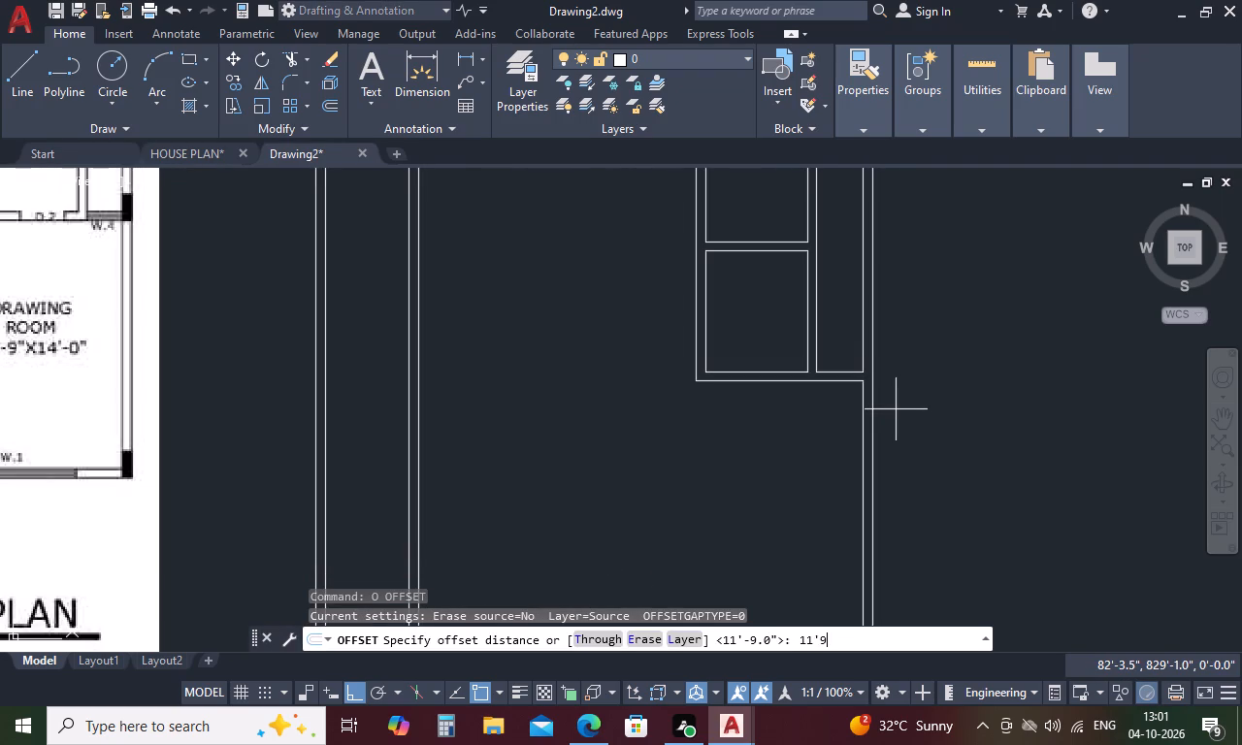
pyautogui.hotkey('shift', '"')
pyautogui.press('Return')
pyautogui.click(862, 434)
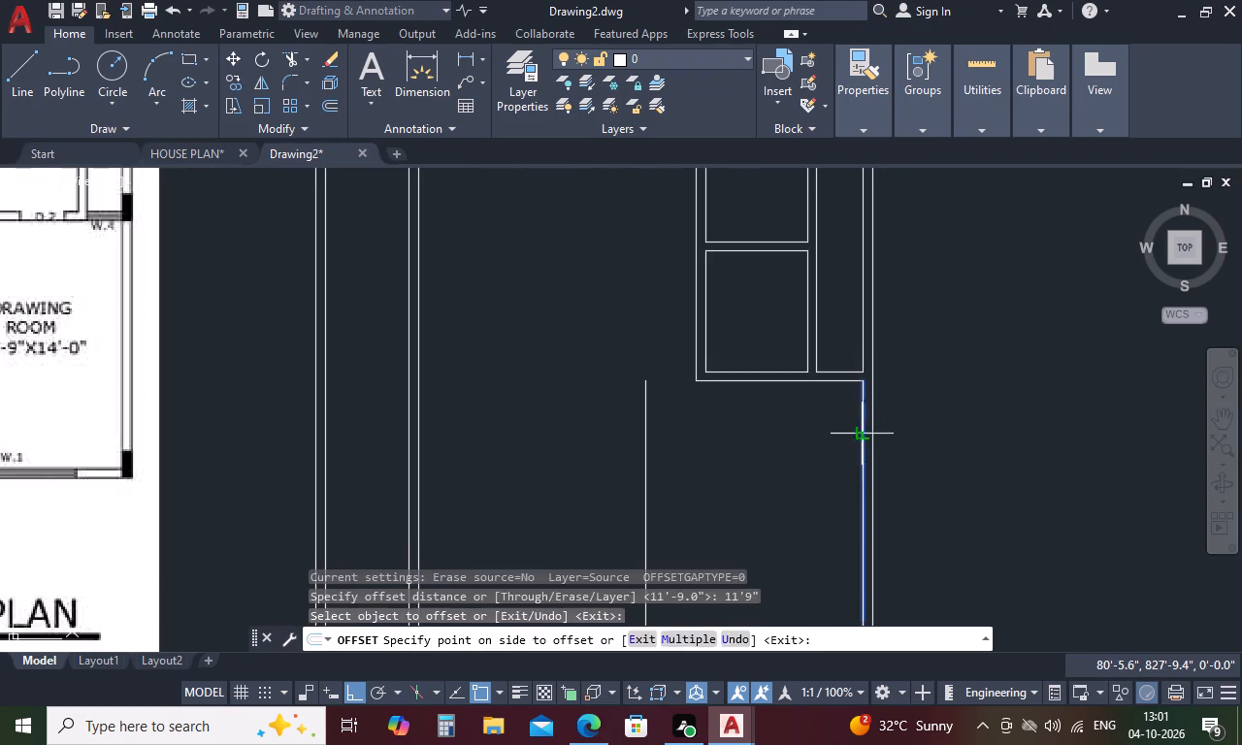
pyautogui.click(724, 447)
pyautogui.scroll(-2, 745, 376)
pyautogui.press('space')
# Offset the new drawing room line 6" toward the car porch to form the partition's second face.
pyautogui.press('space')
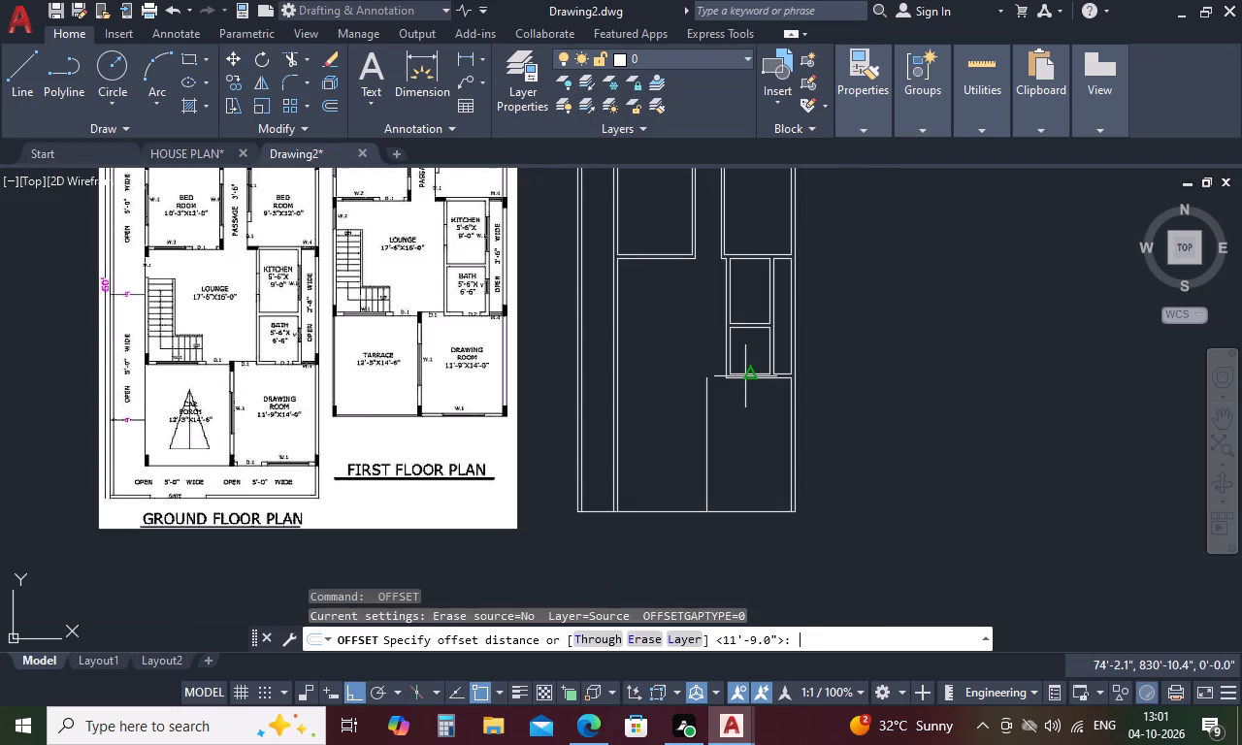
pyautogui.write('6')
pyautogui.press('space')
pyautogui.click(706, 405)
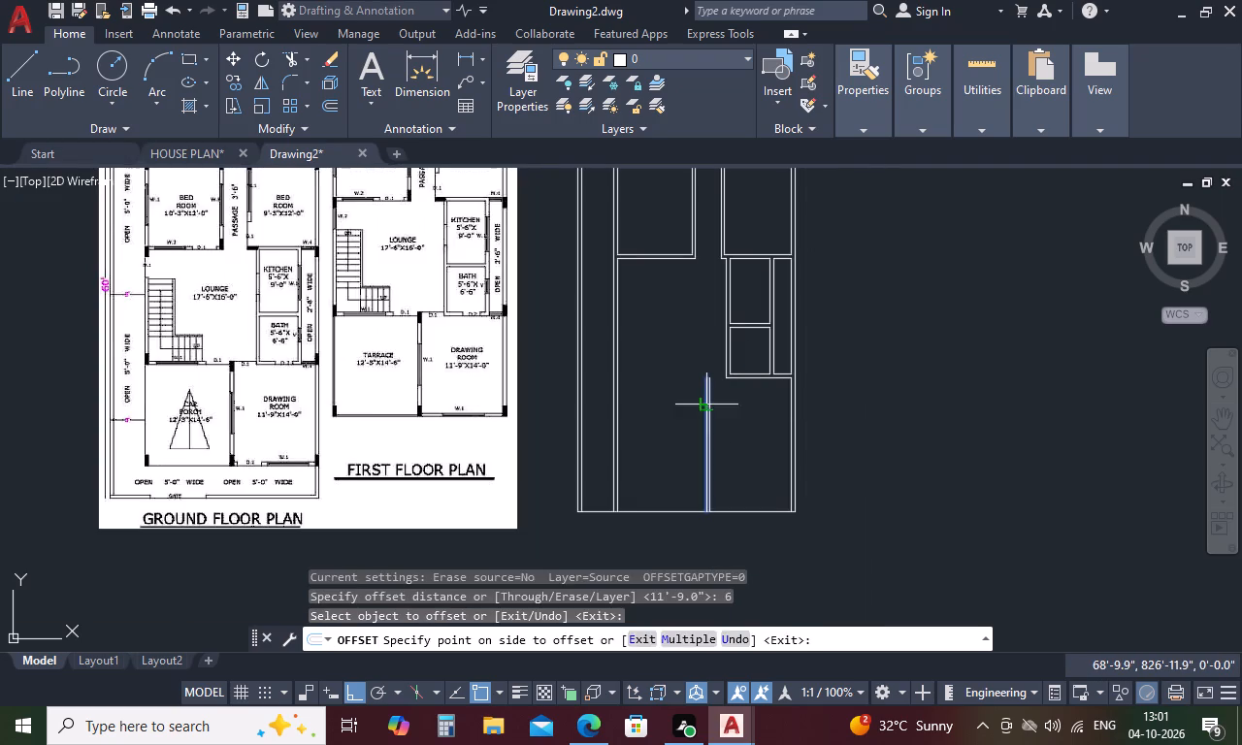
pyautogui.click(664, 417)
pyautogui.press('space')
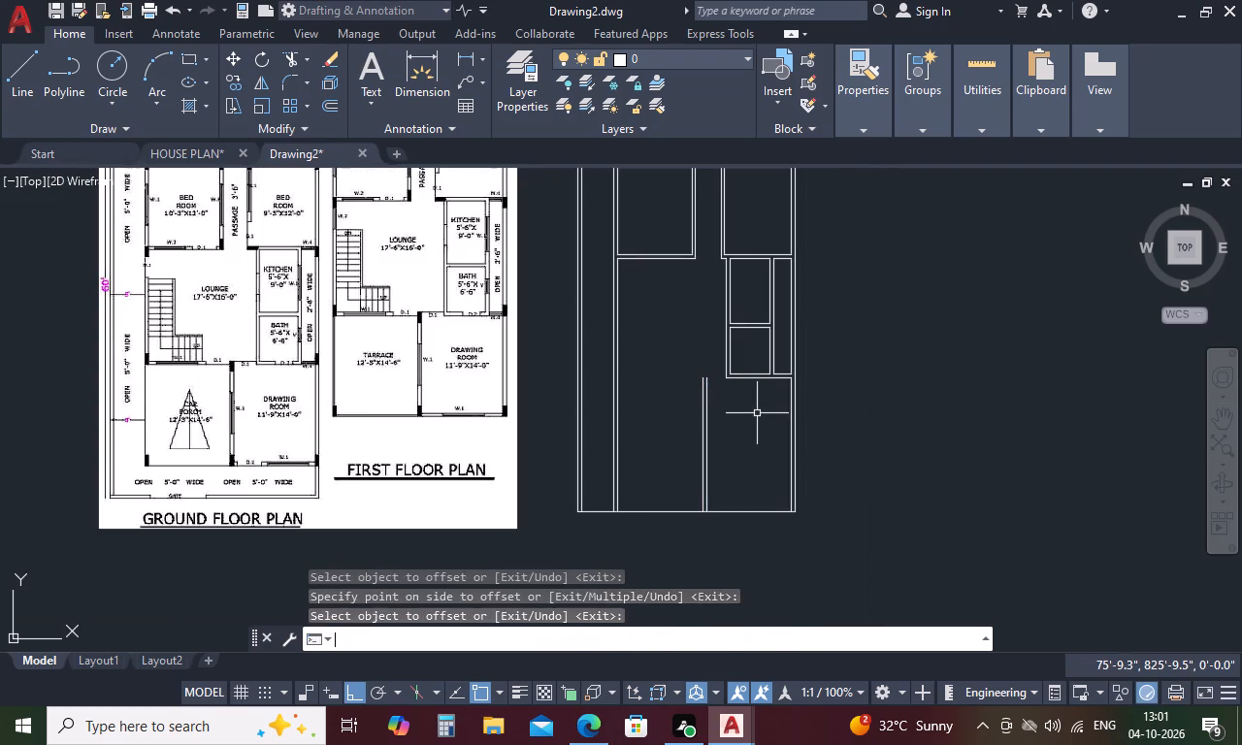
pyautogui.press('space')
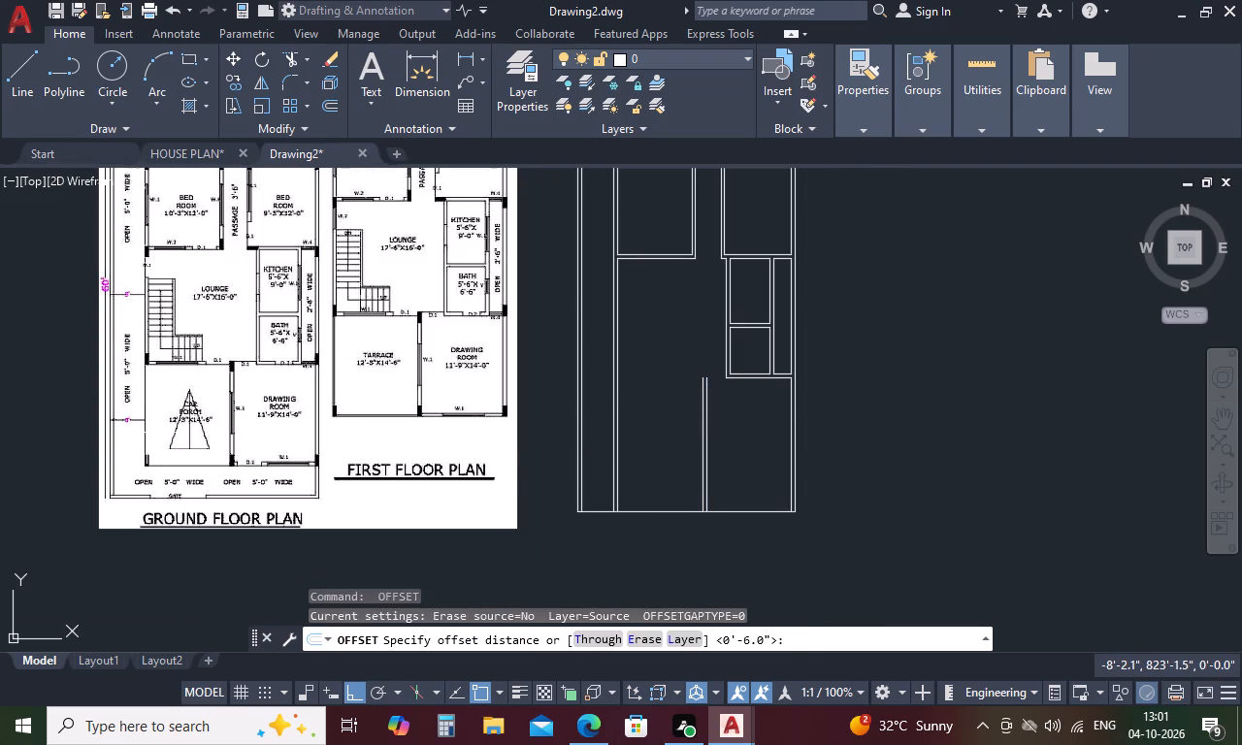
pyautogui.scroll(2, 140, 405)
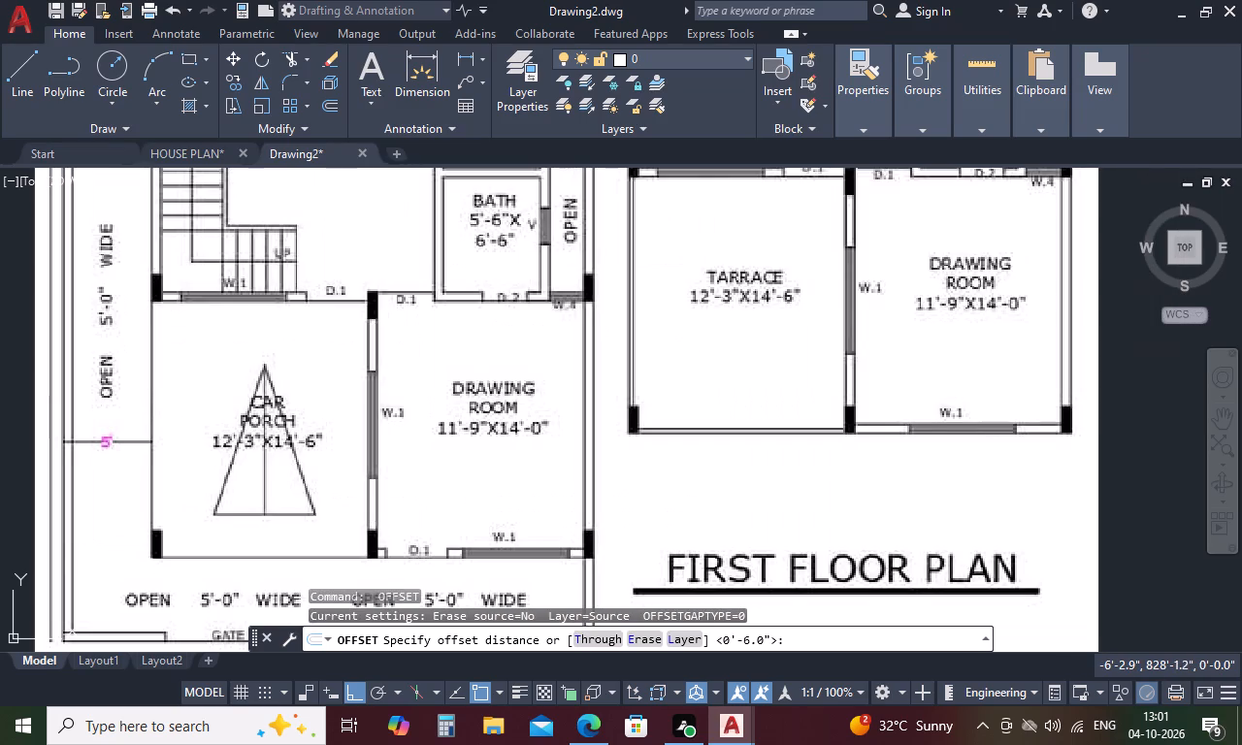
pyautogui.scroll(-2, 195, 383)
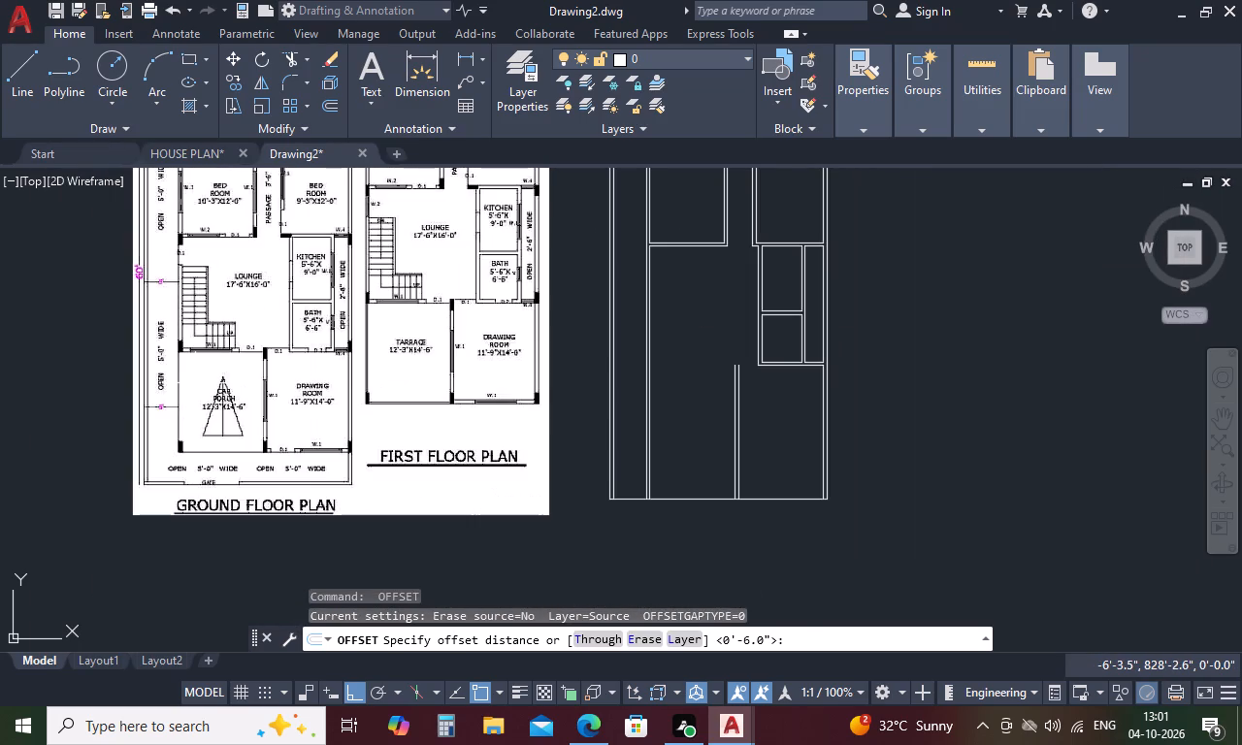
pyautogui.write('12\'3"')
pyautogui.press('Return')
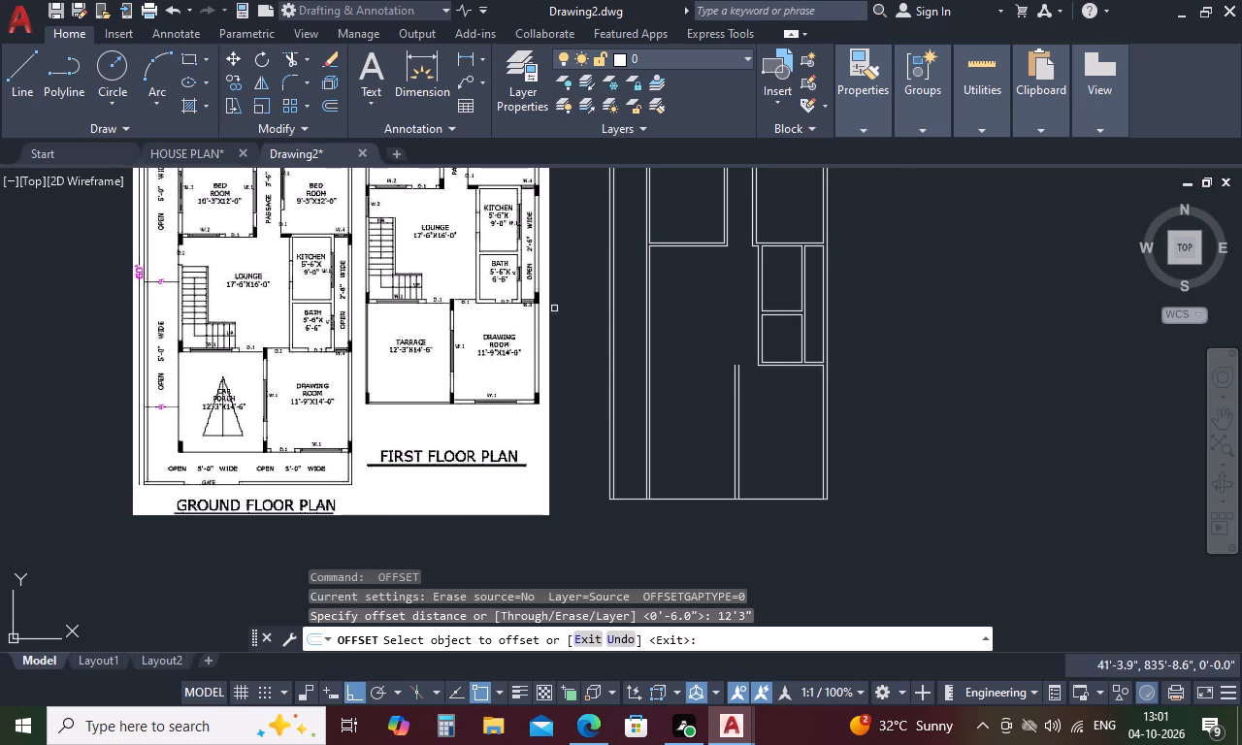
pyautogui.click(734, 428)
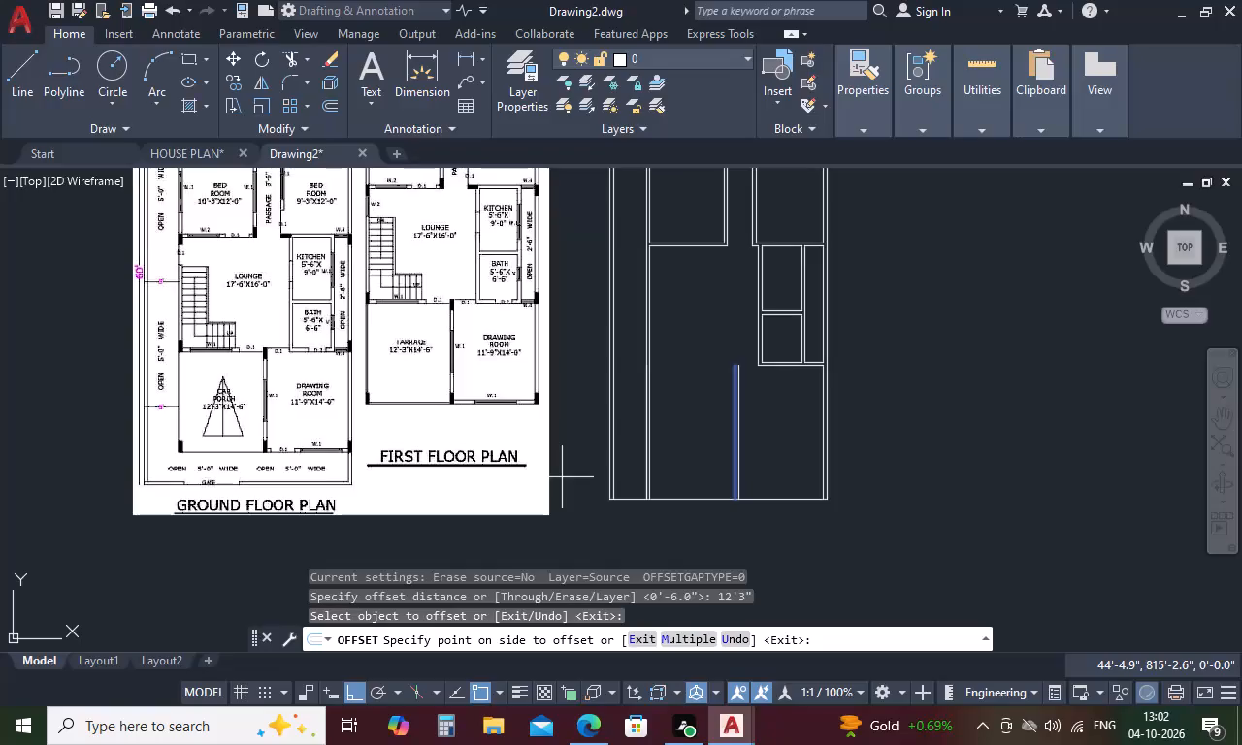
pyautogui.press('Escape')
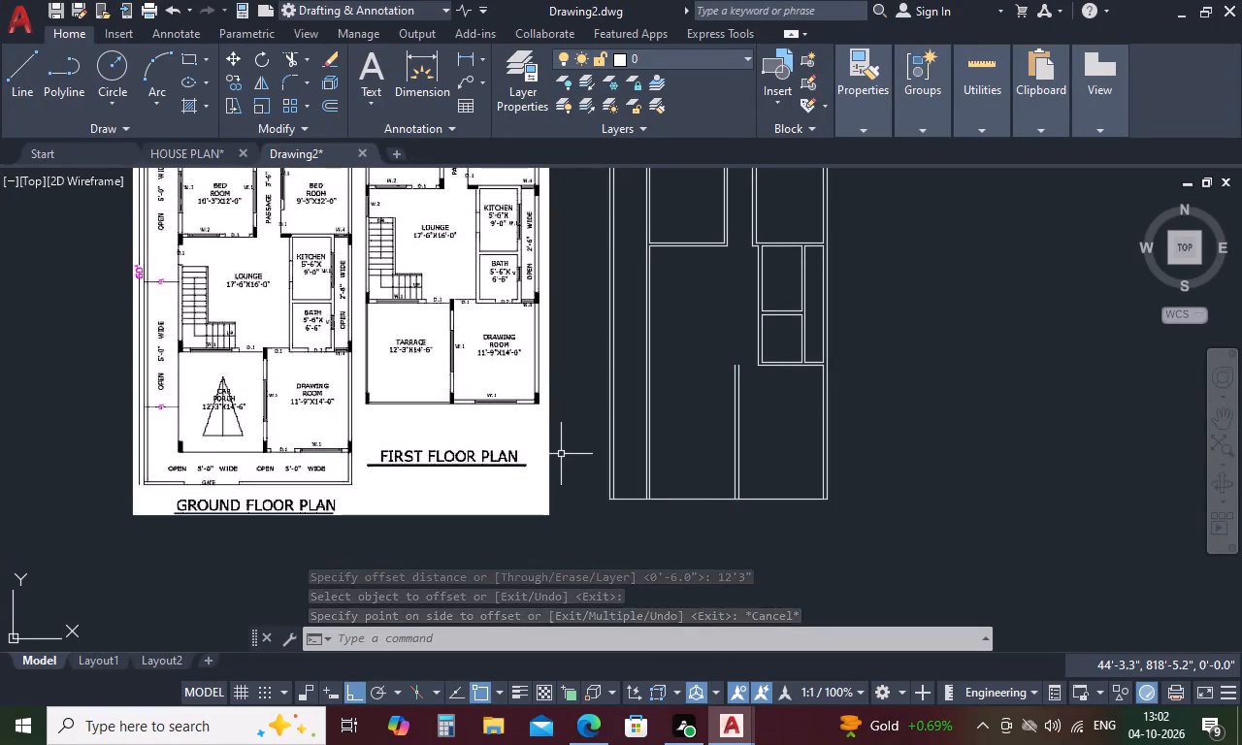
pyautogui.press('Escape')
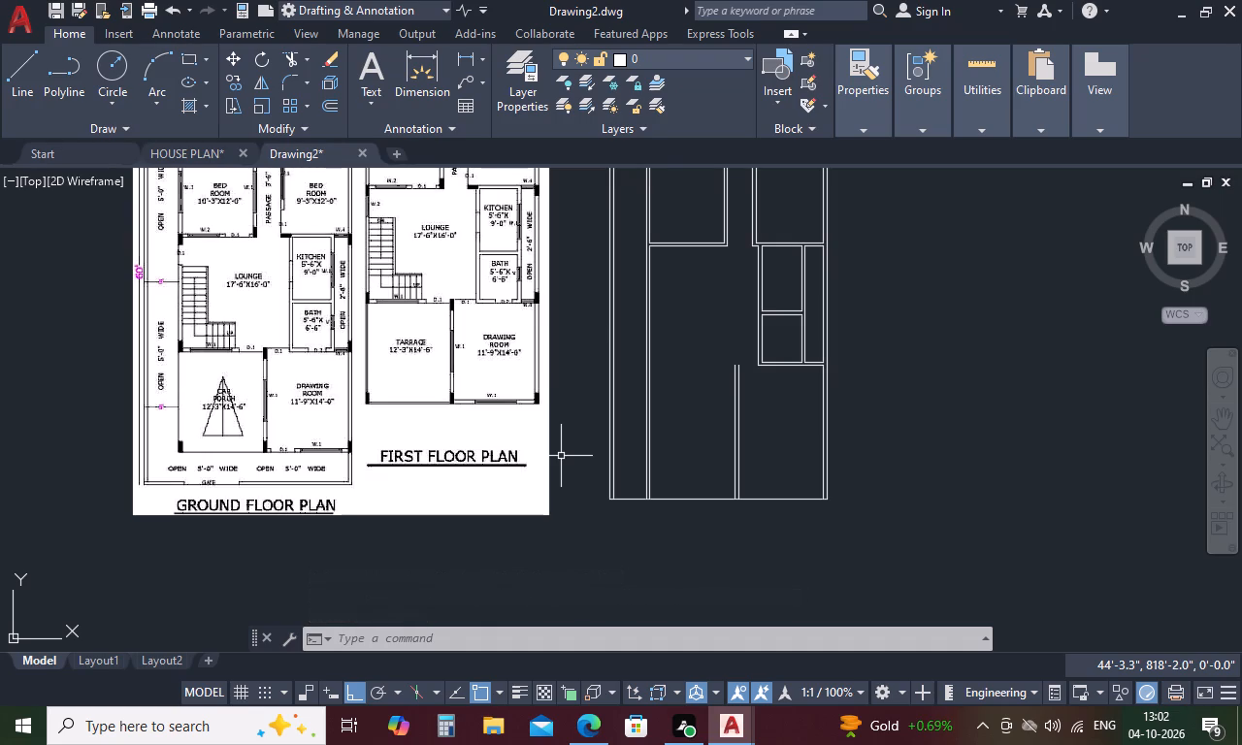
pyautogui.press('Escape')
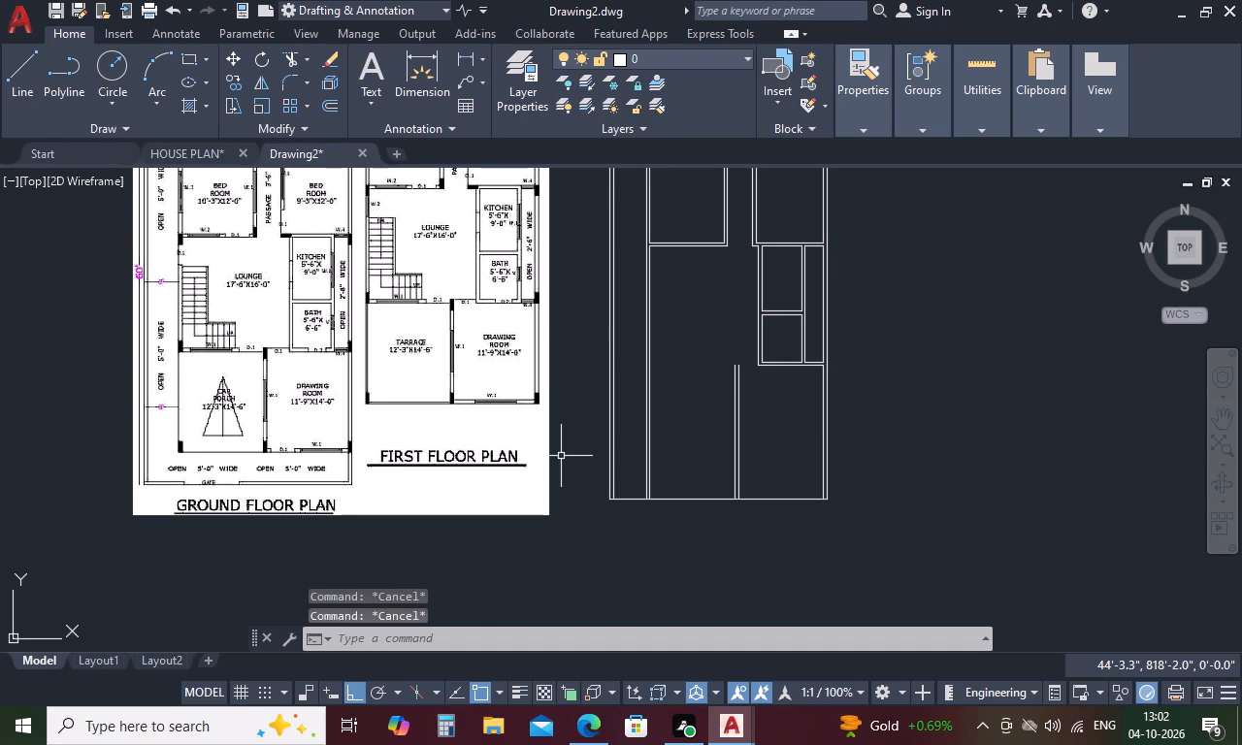
# Offset the lower line of the bath's bottom wall 14' downward to set the drawing room's length.
pyautogui.write('O')
pyautogui.press('space')
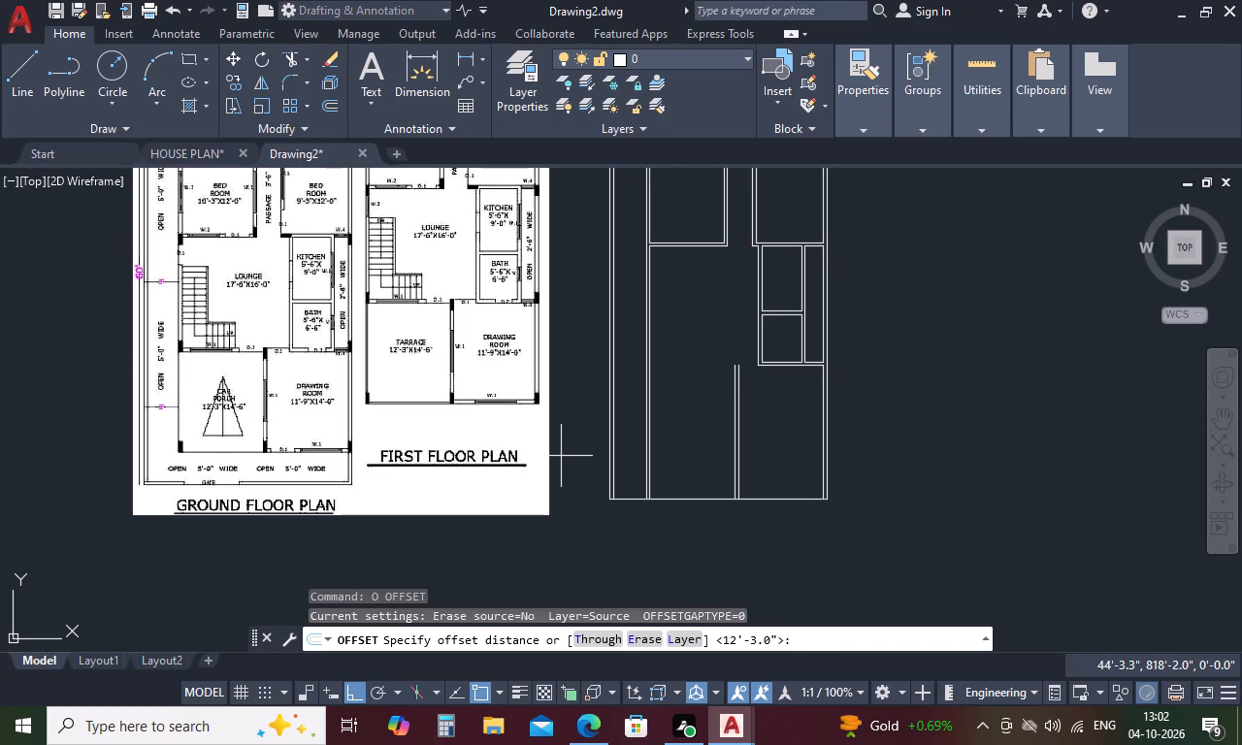
pyautogui.write('14')
pyautogui.press("'")
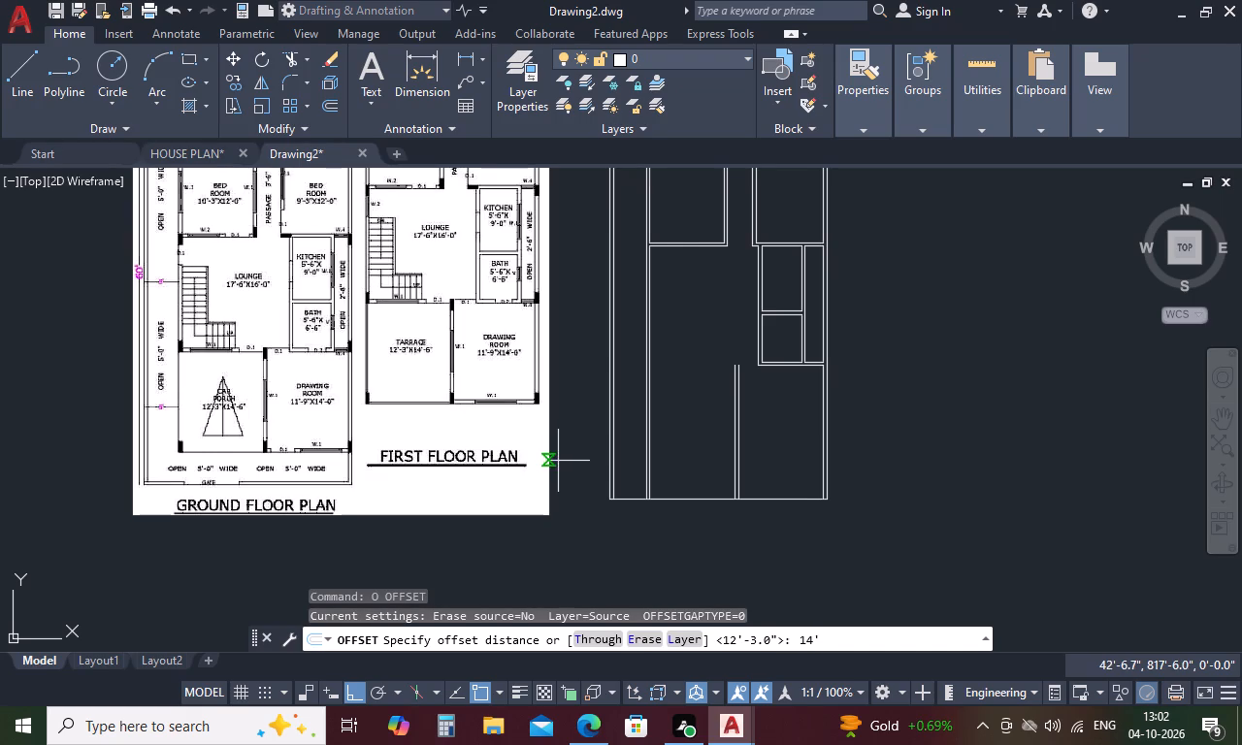
pyautogui.press('space')
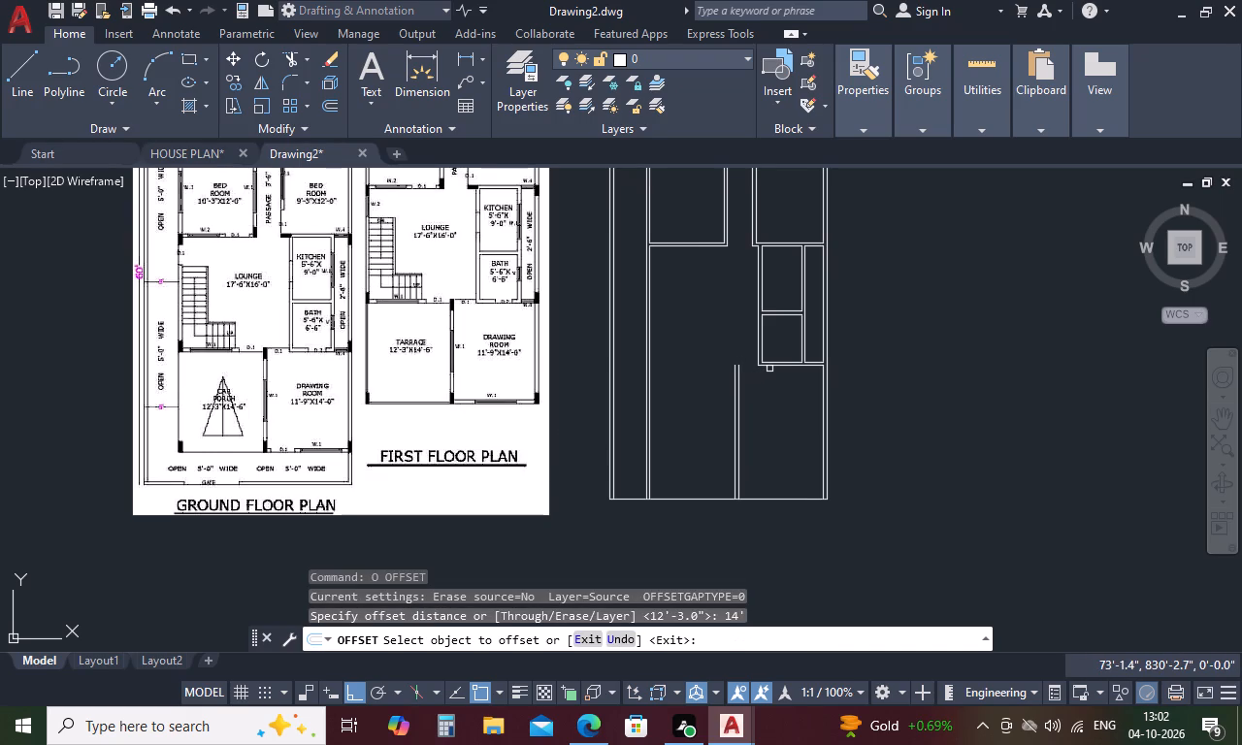
pyautogui.click(772, 368)
pyautogui.click(752, 442)
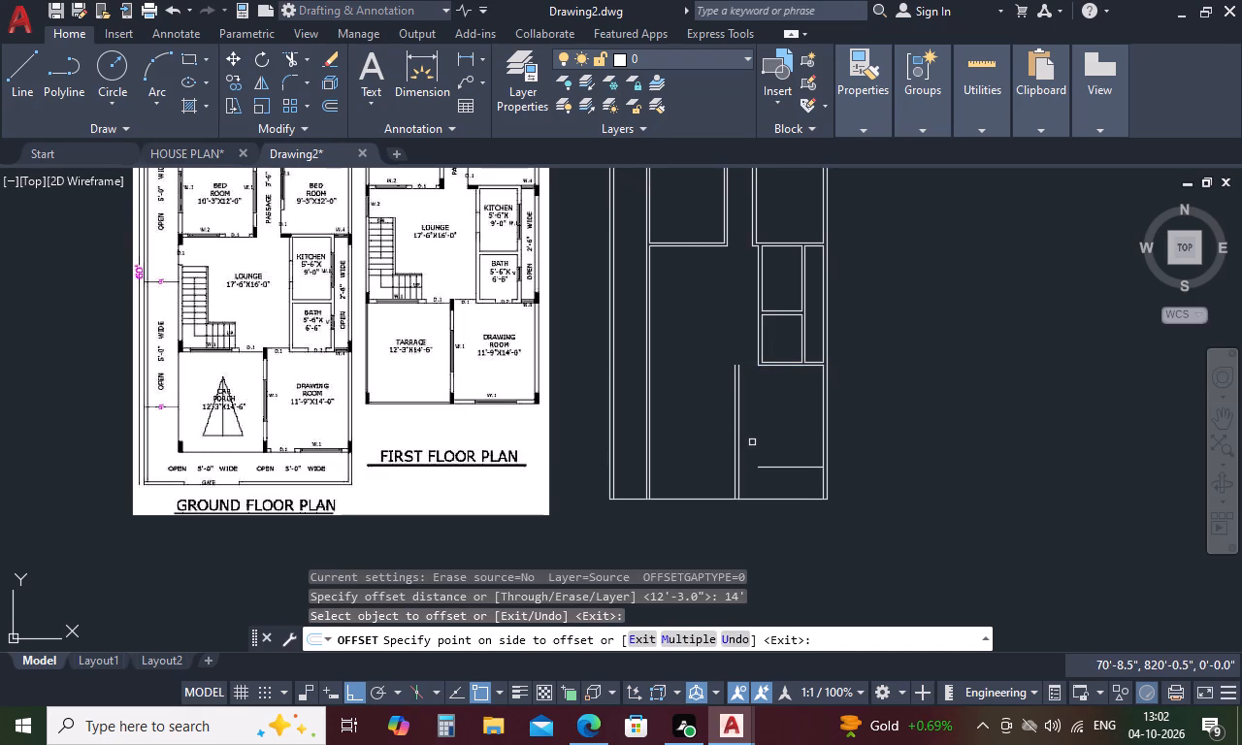
pyautogui.press('space')
# Offset the new drawing room front line 6" outward to form the front wall's second face.
pyautogui.press('space')
pyautogui.write('6')
pyautogui.press('space')
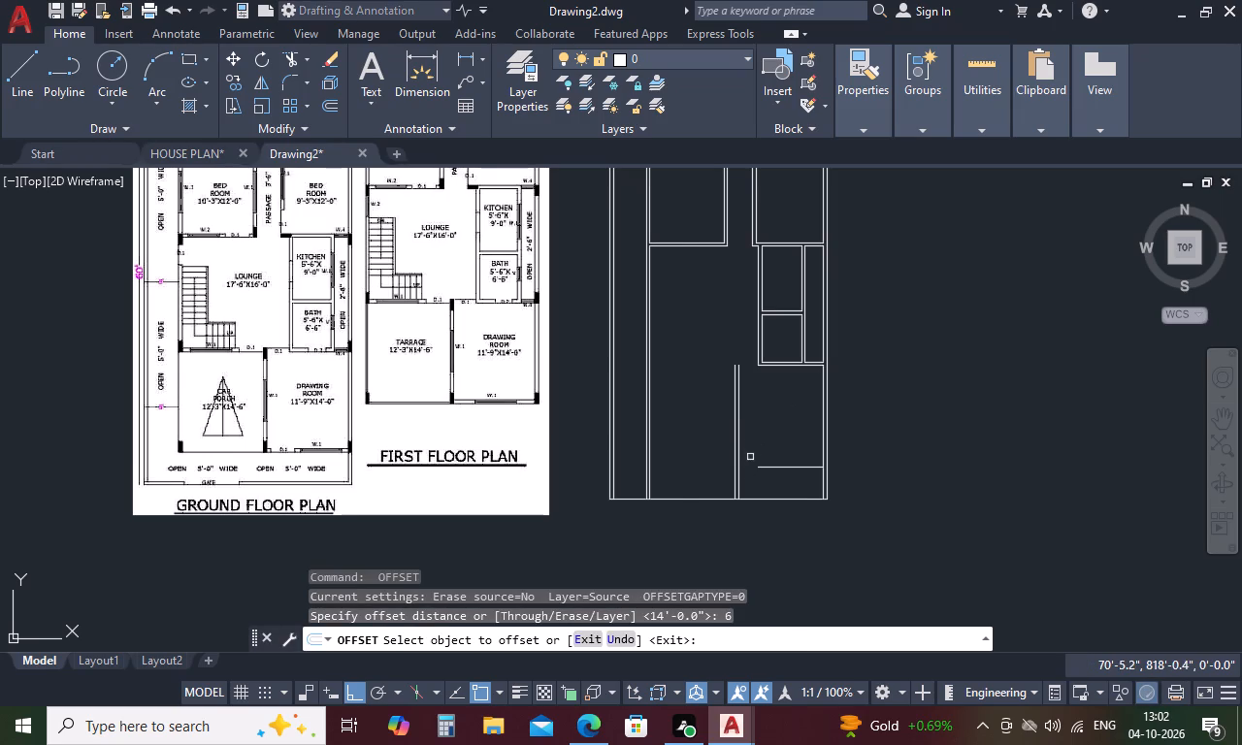
pyautogui.click(773, 468)
pyautogui.click(771, 505)
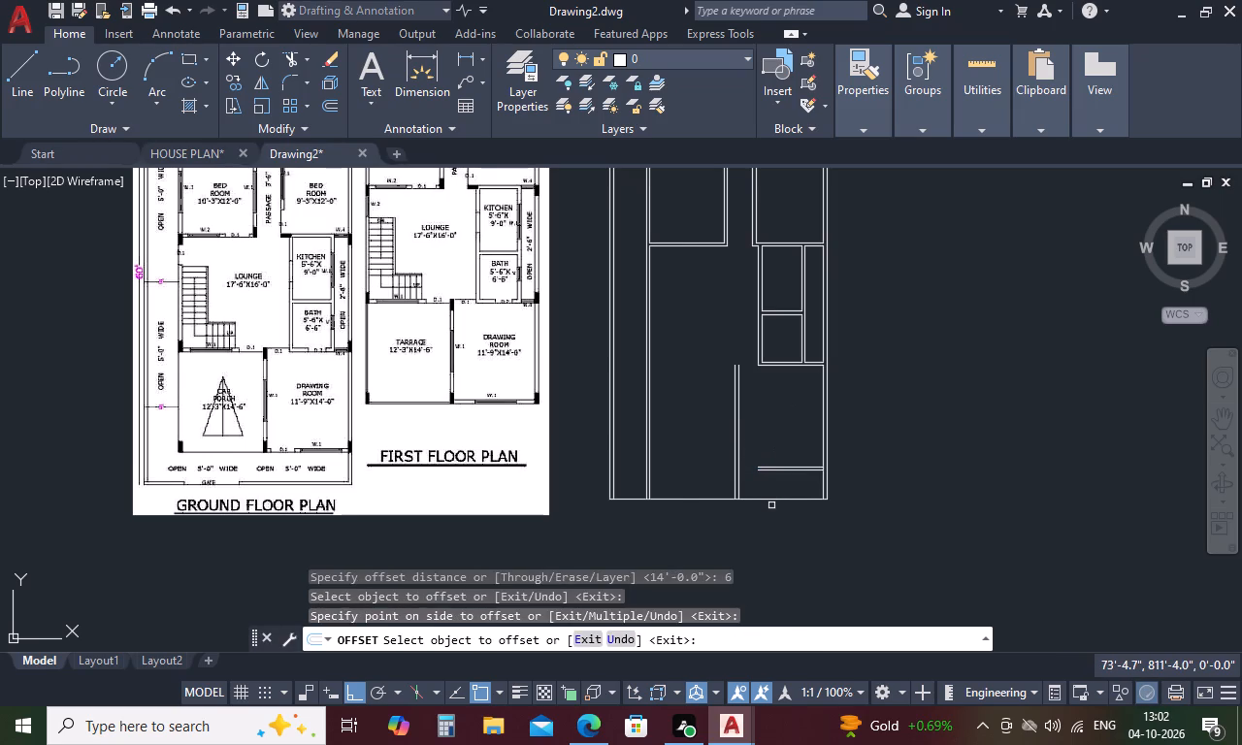
pyautogui.press('Escape')
# Extend both faces of the drawing room's front wall to the near face of the car porch partition.
pyautogui.write('EX')
pyautogui.press('space')
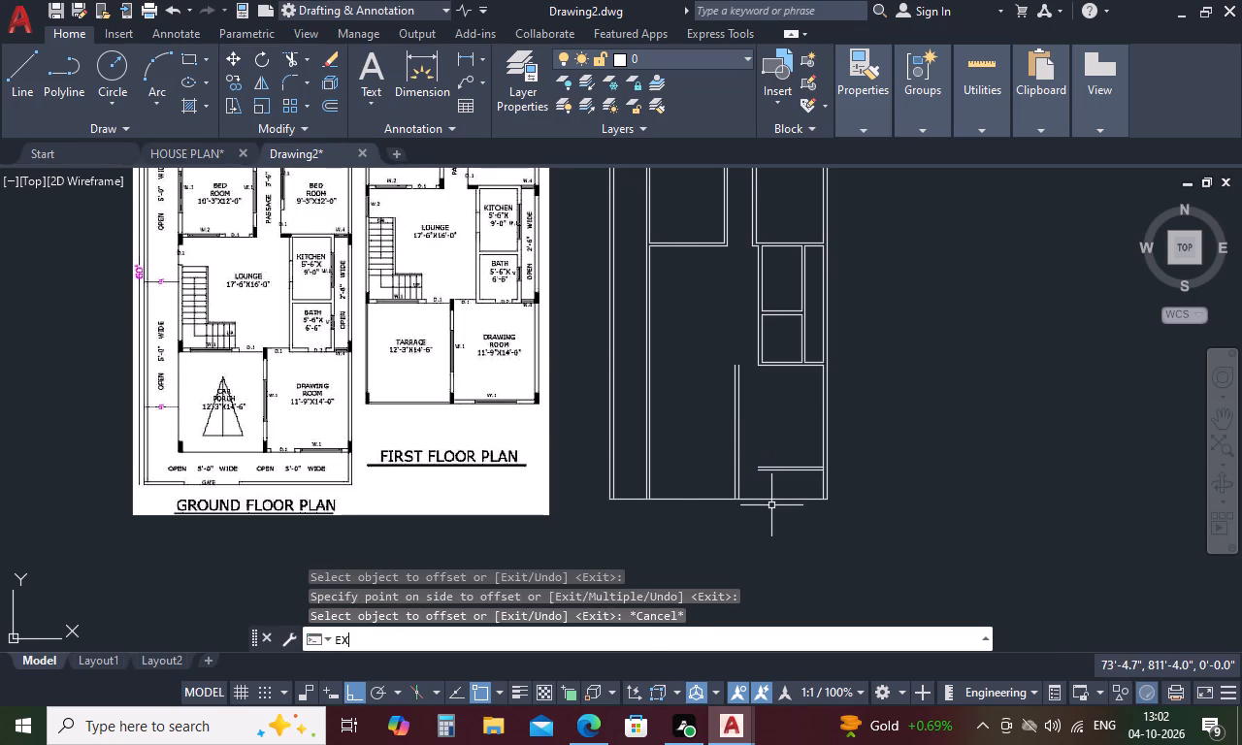
pyautogui.scroll(3, 761, 470)
pyautogui.click(760, 470)
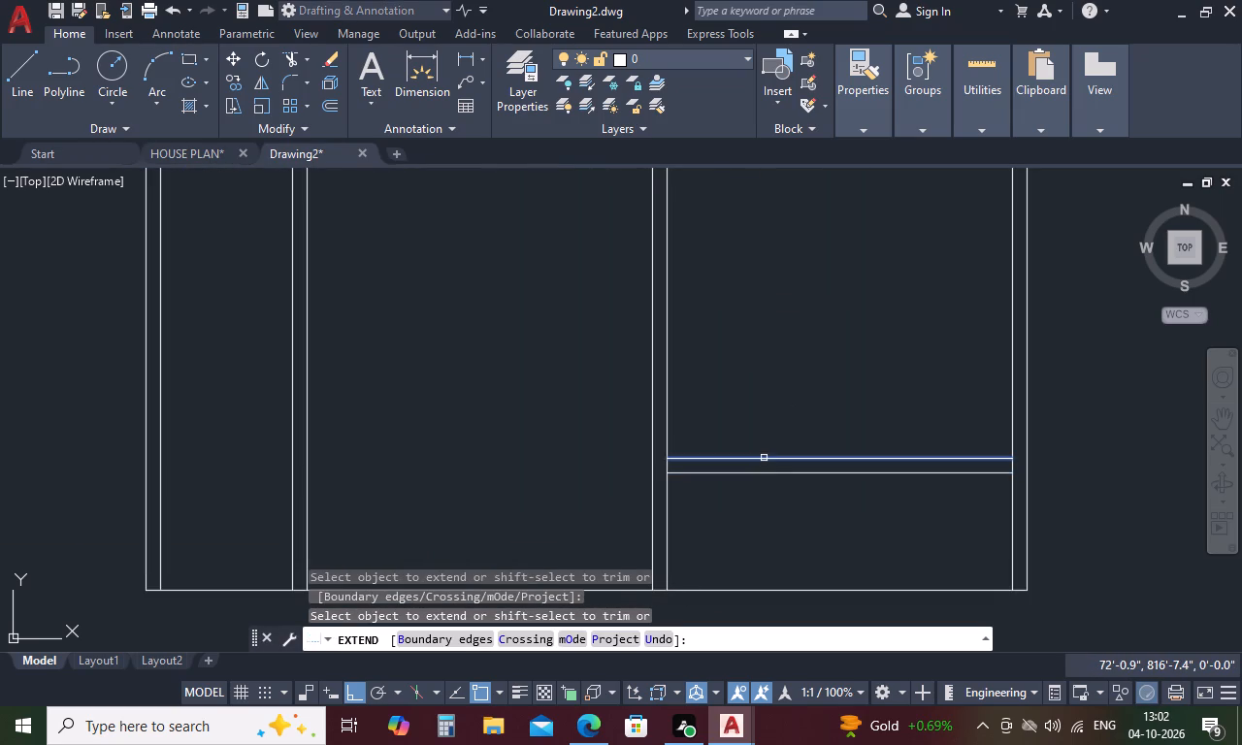
pyautogui.click(764, 458)
pyautogui.press('Escape')
# Trim the partition's and outer side wall's inner lines between the two faces of the drawing room's front wall.
pyautogui.write('TR')
pyautogui.press('space')
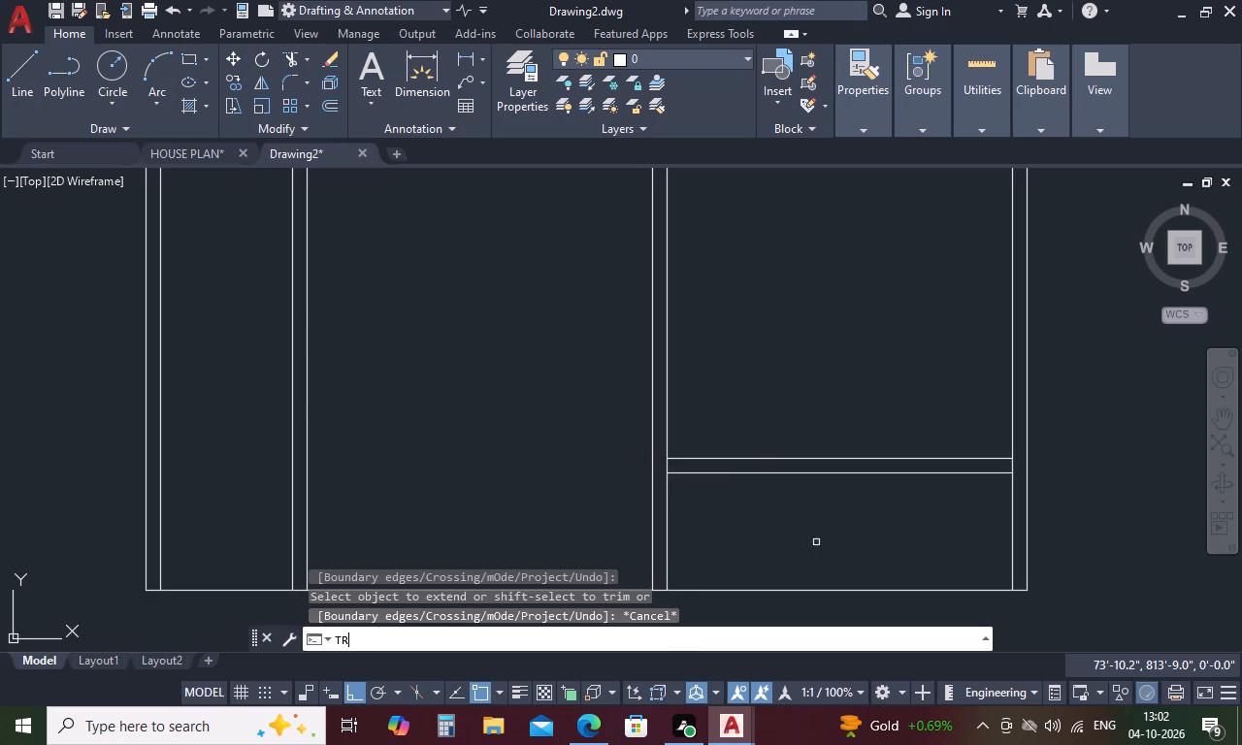
pyautogui.click(667, 467)
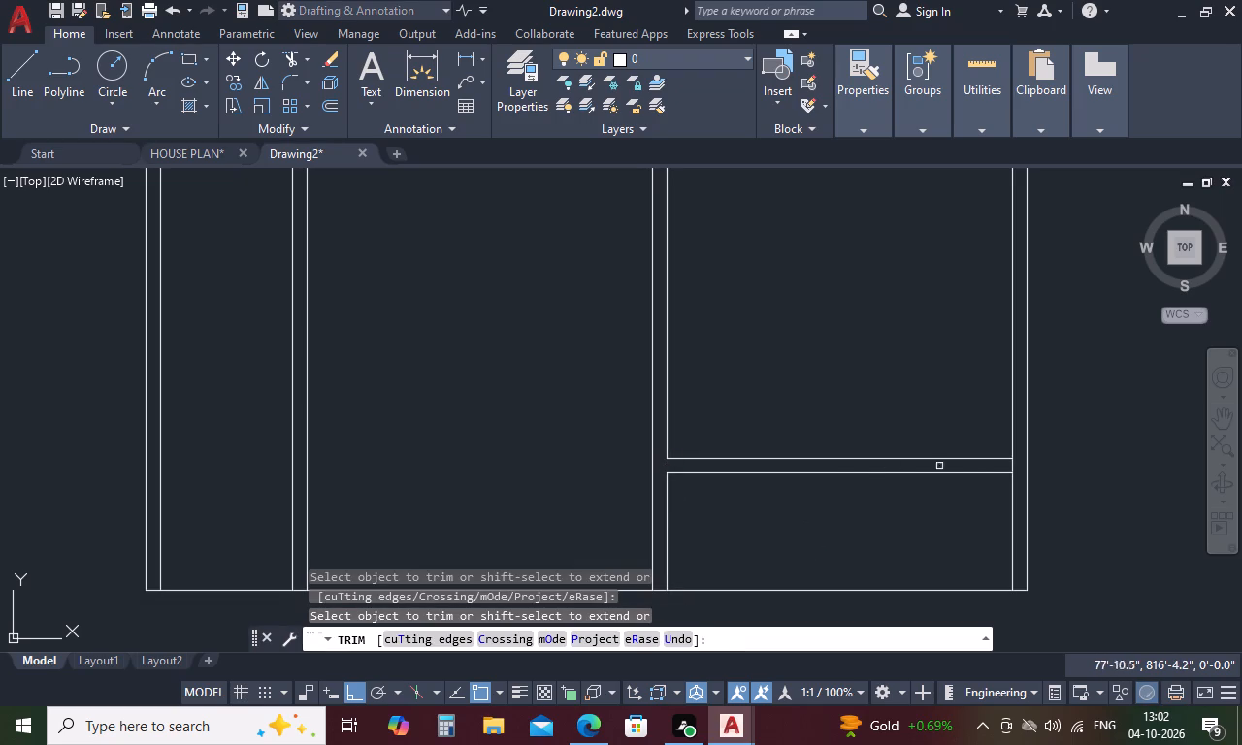
pyautogui.click(1012, 469)
pyautogui.press('Escape')
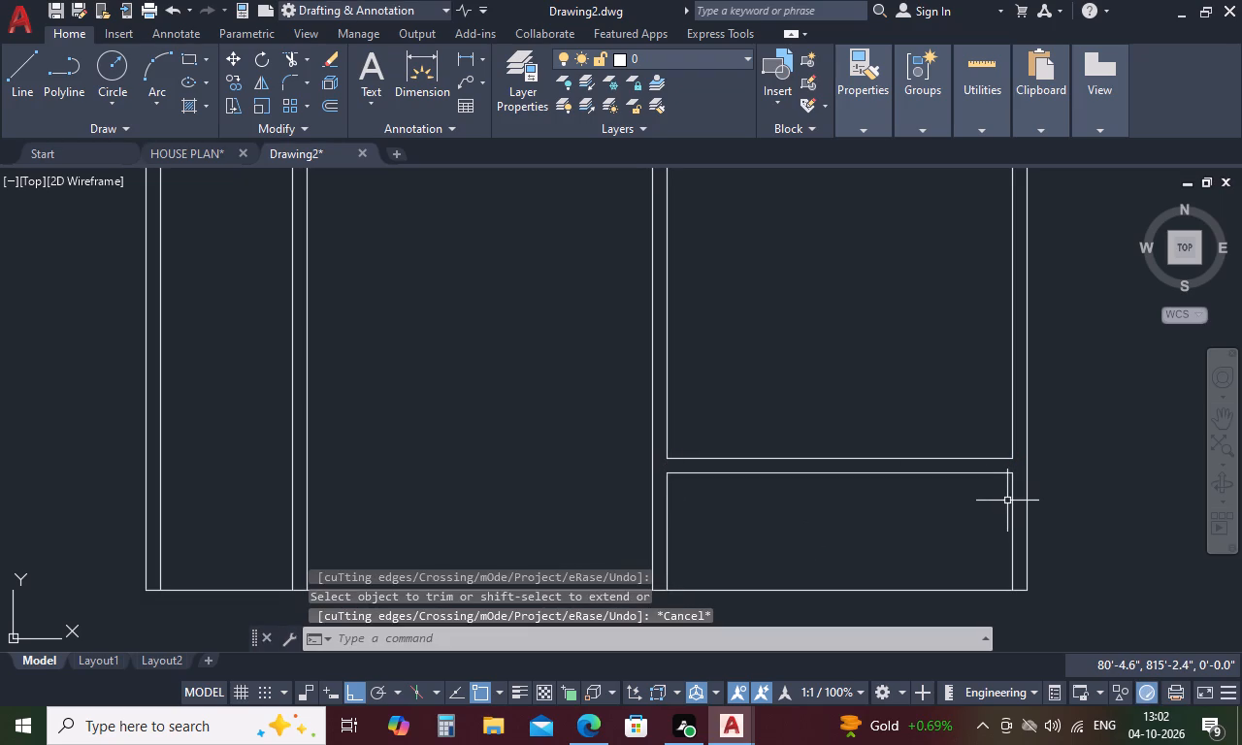
# Extend the front wall's outer line across the car porch to the outer face of the porch's far side wall.
pyautogui.write('EX')
pyautogui.press('space')
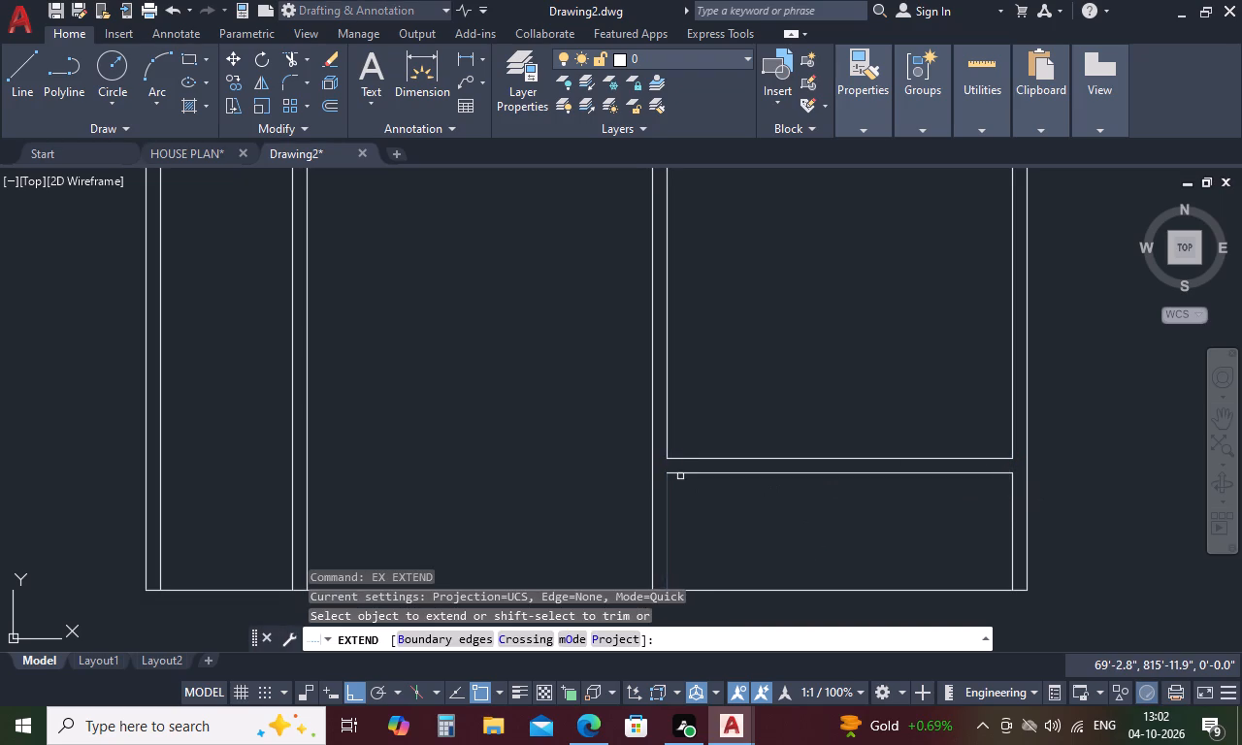
pyautogui.click(689, 472)
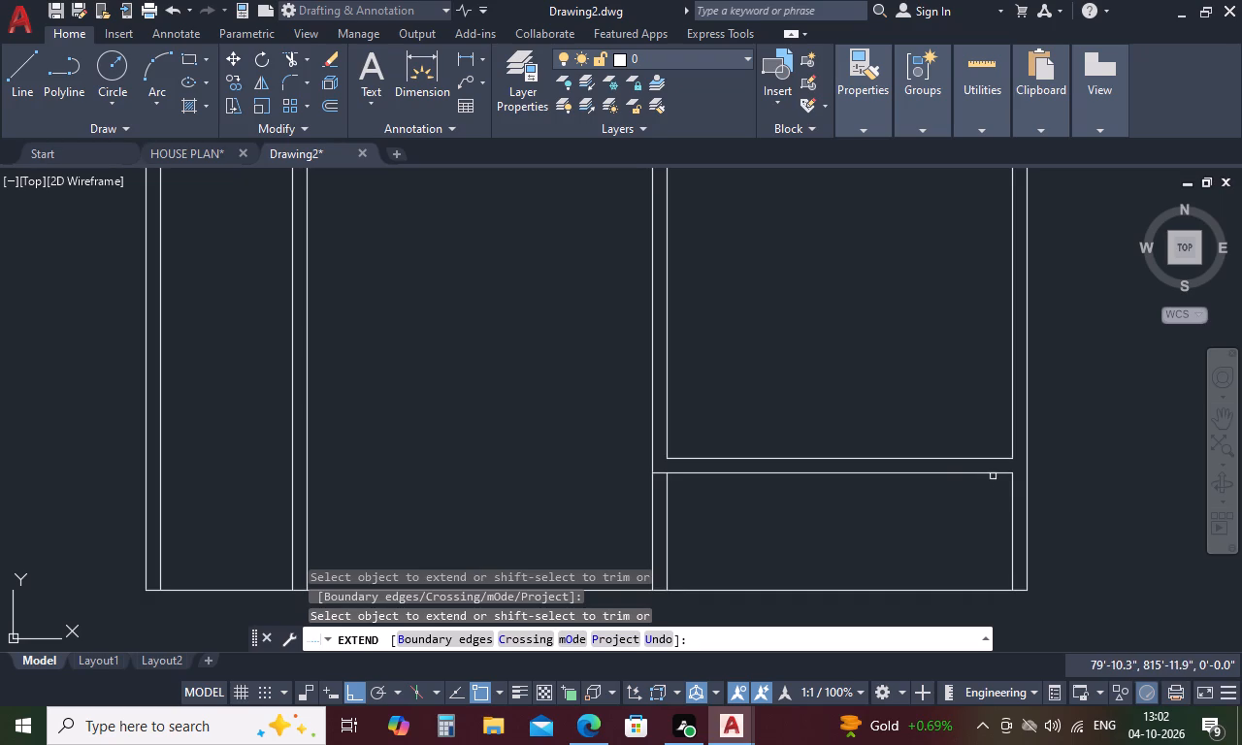
pyautogui.click(994, 475)
pyautogui.scroll(-3, 986, 481)
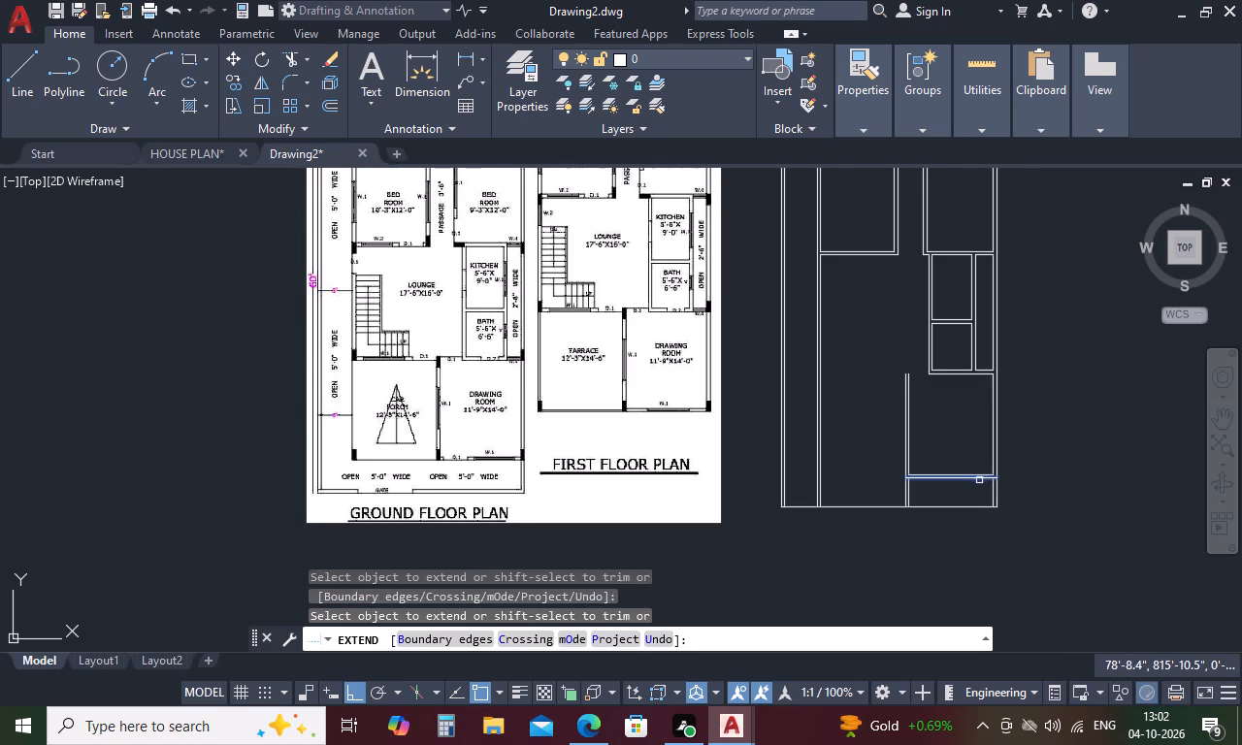
pyautogui.scroll(3, 911, 482)
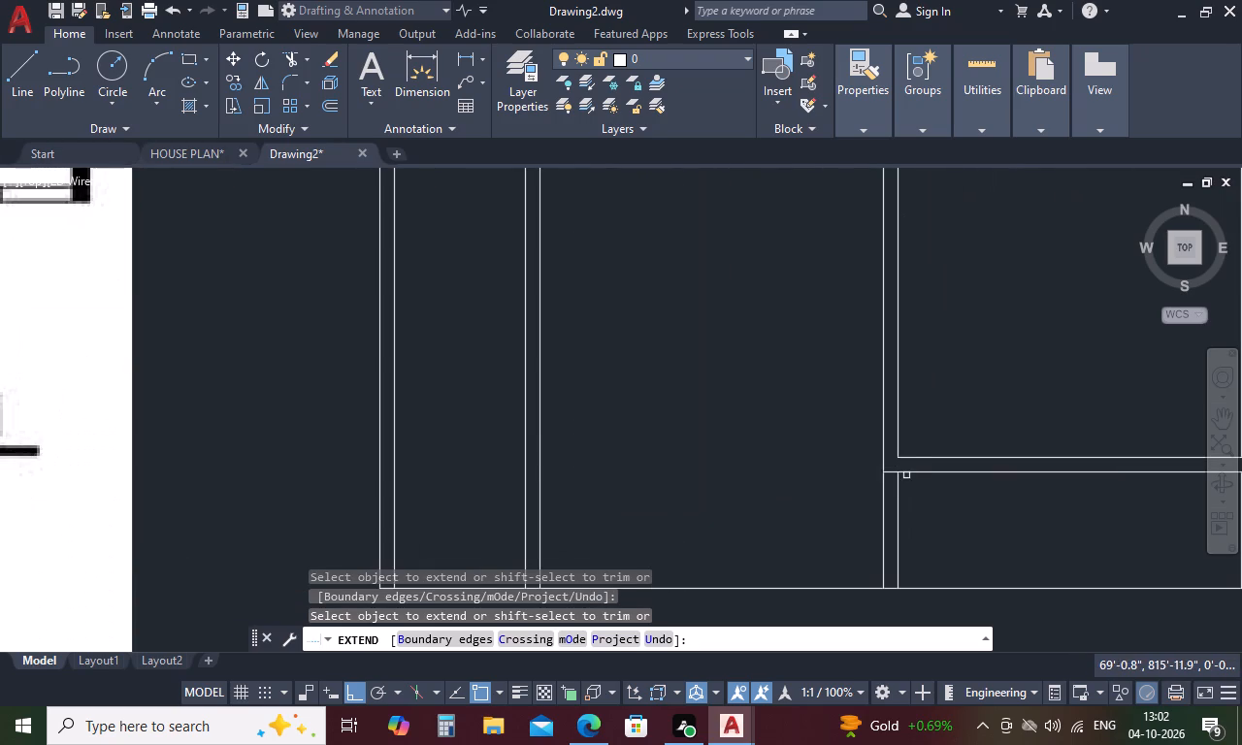
pyautogui.click(895, 473)
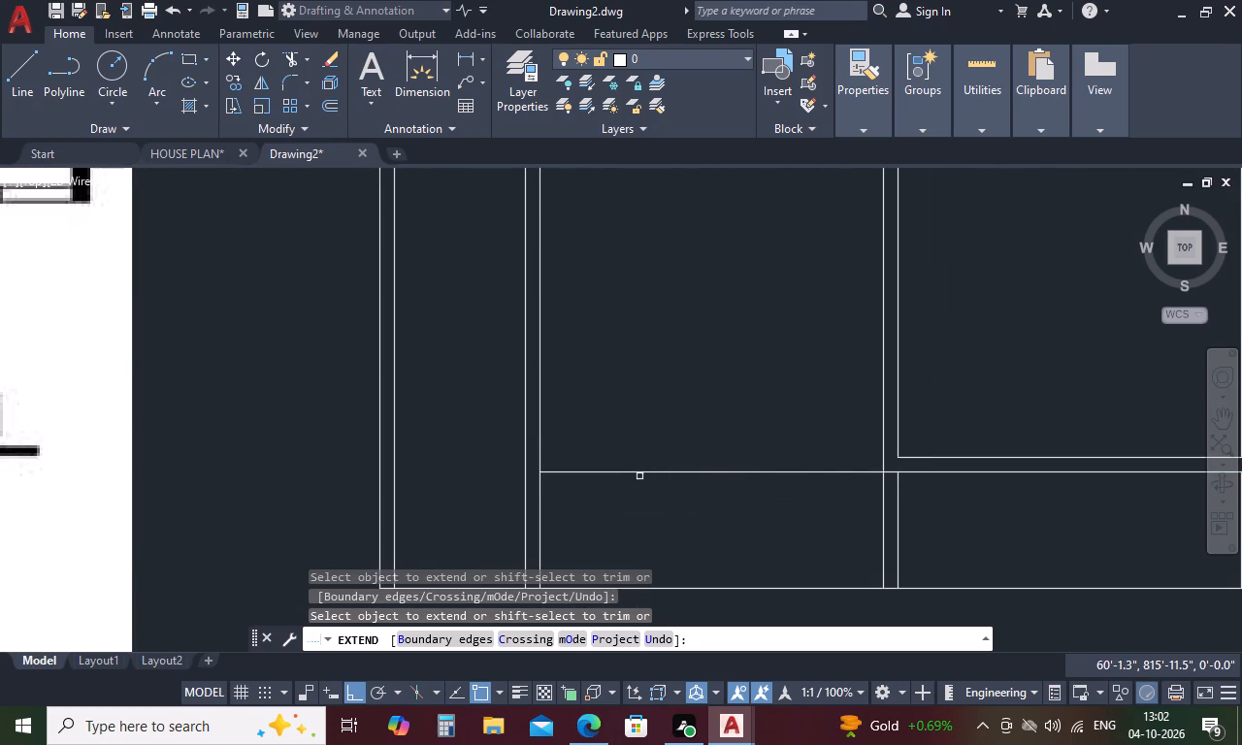
pyautogui.click(592, 473)
pyautogui.scroll(-3, 632, 462)
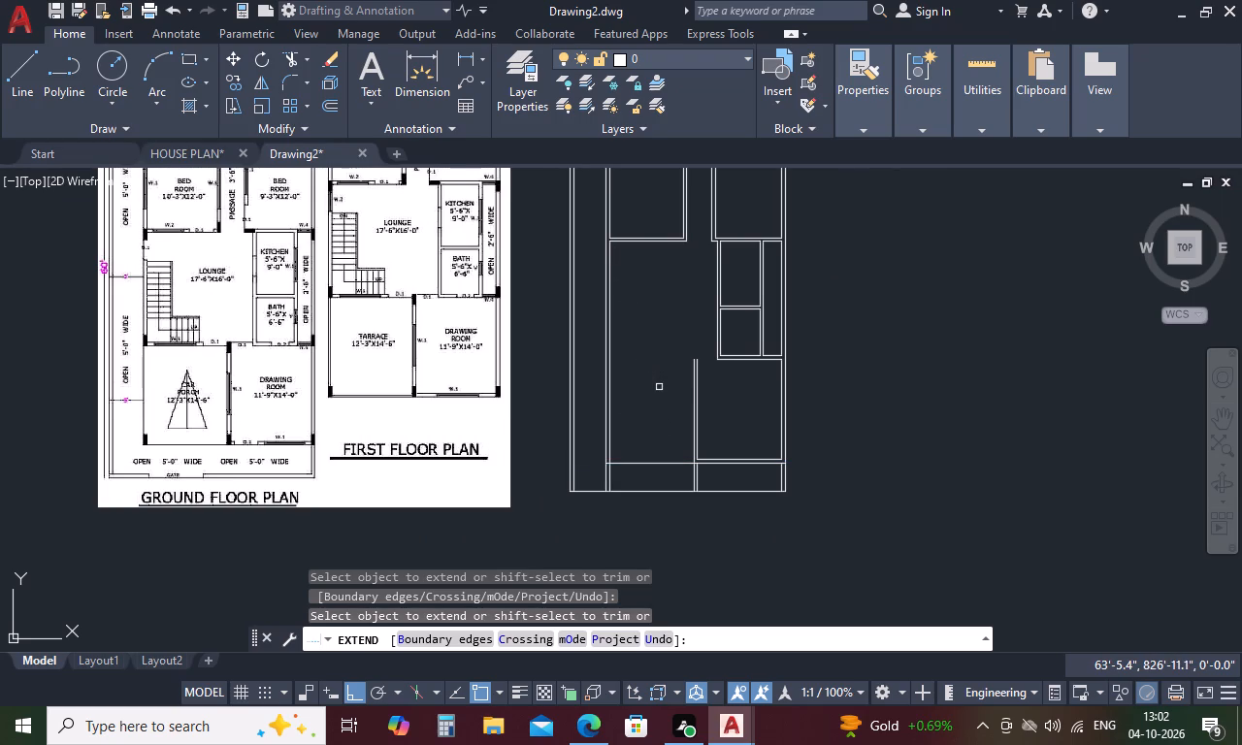
pyautogui.press('Escape')
# Trim the porch side wall and partition lines that run below the front wall's outer line.
pyautogui.write('TR')
pyautogui.press('space')
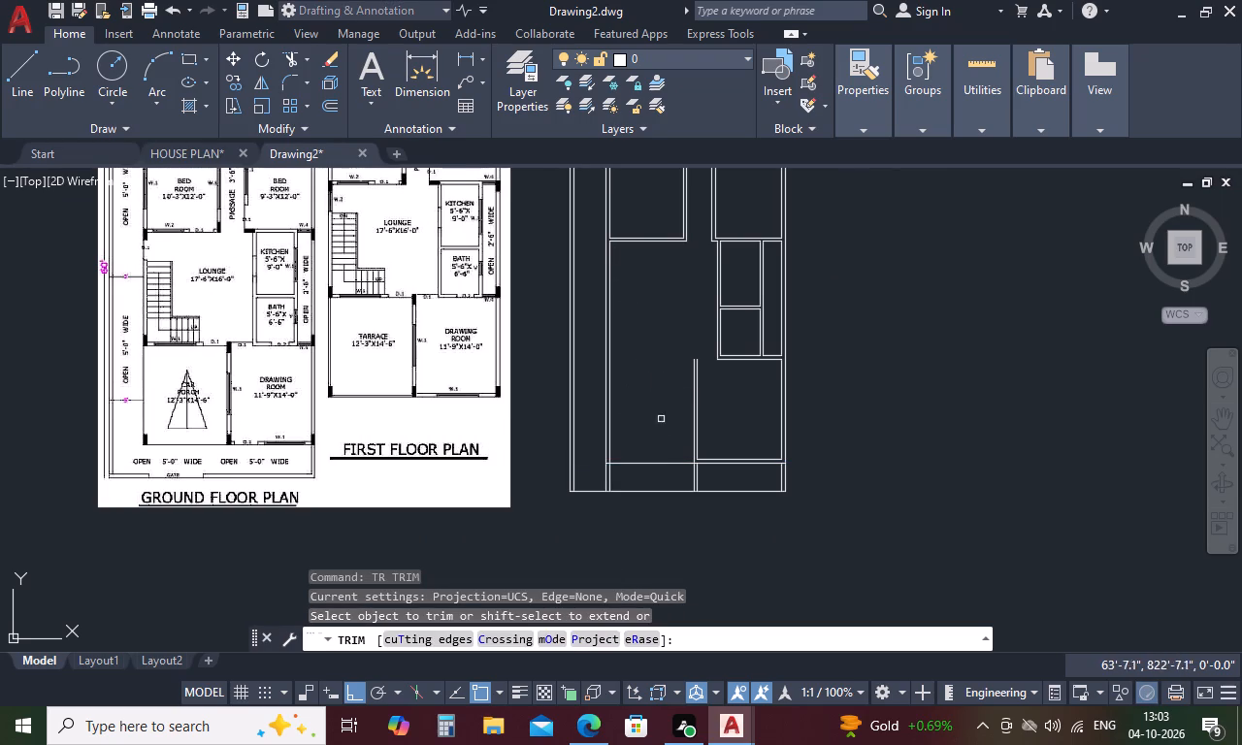
pyautogui.moveTo(625, 476); pyautogui.dragTo(599, 478)
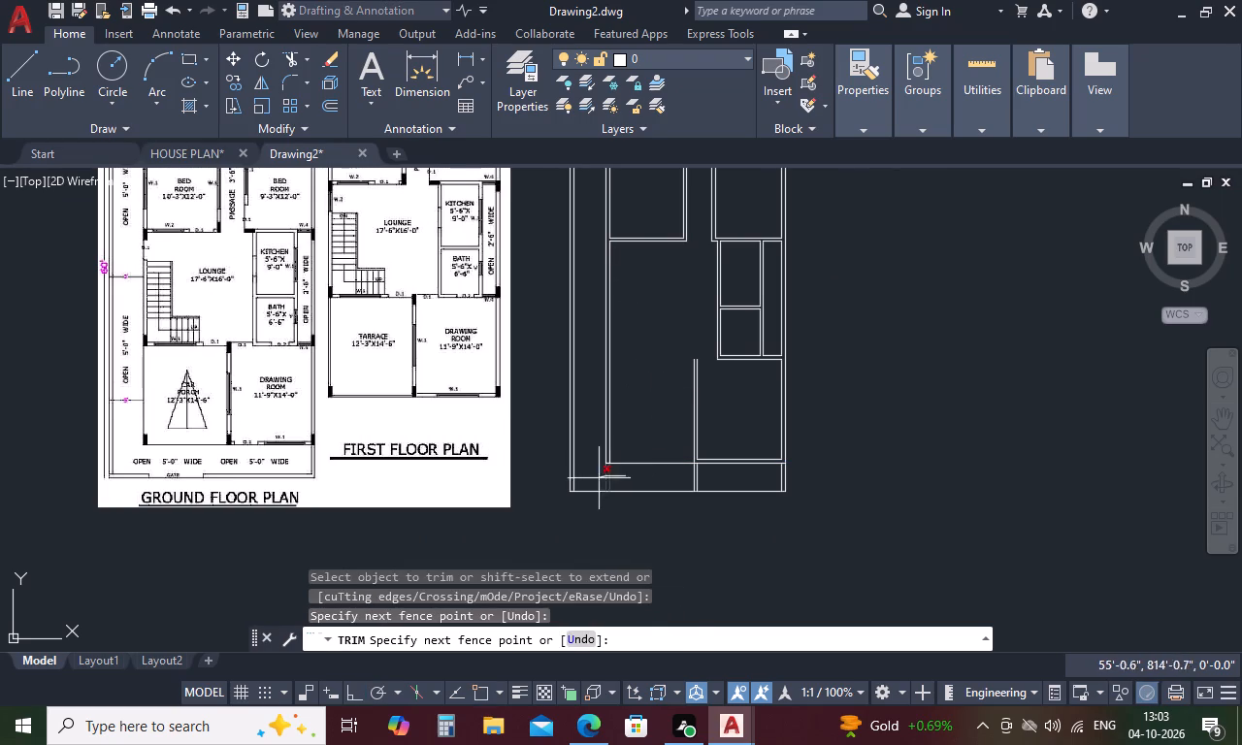
pyautogui.moveTo(599, 478); pyautogui.dragTo(598, 478)
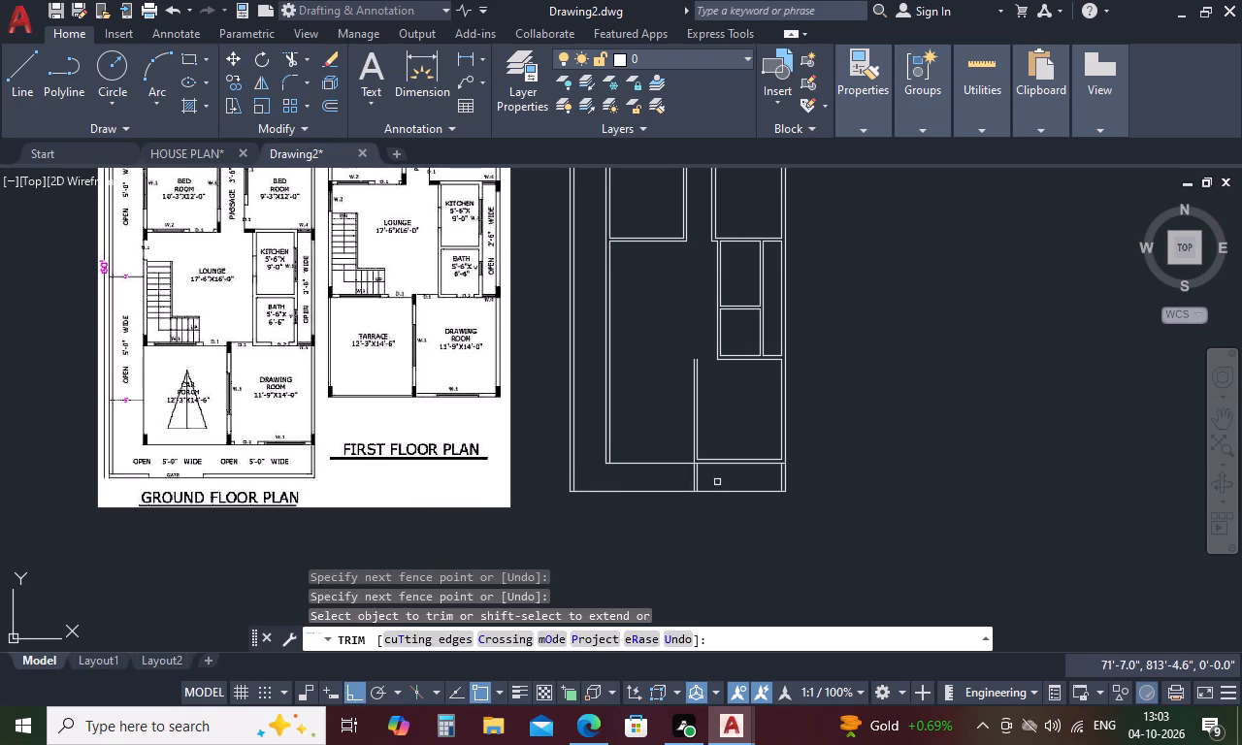
pyautogui.moveTo(714, 473); pyautogui.dragTo(682, 480)
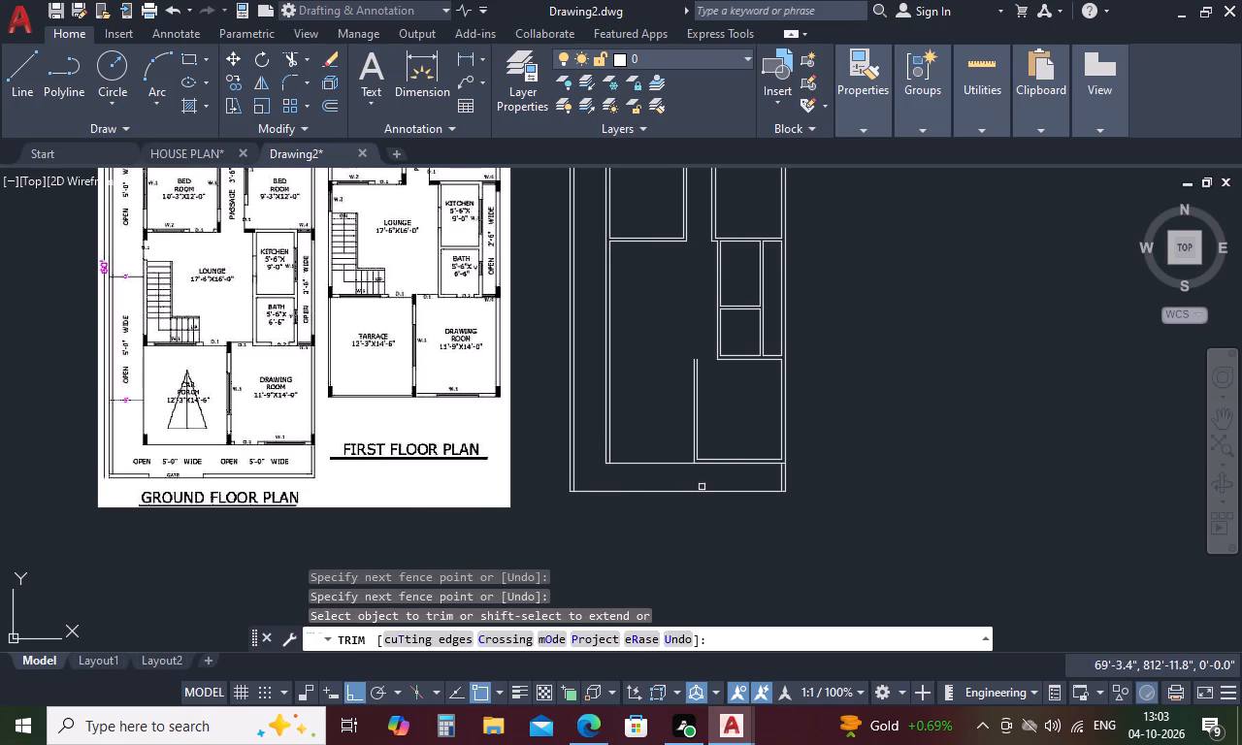
pyautogui.scroll(3, 783, 447)
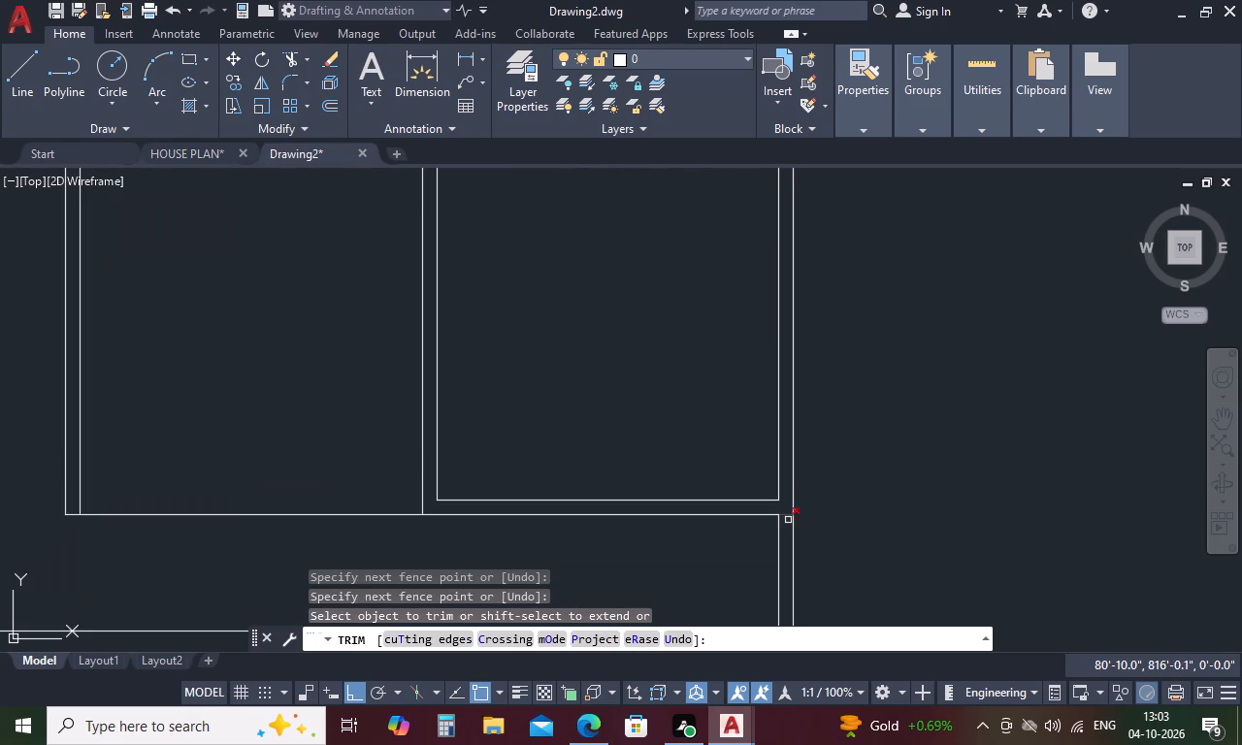
pyautogui.click(788, 515)
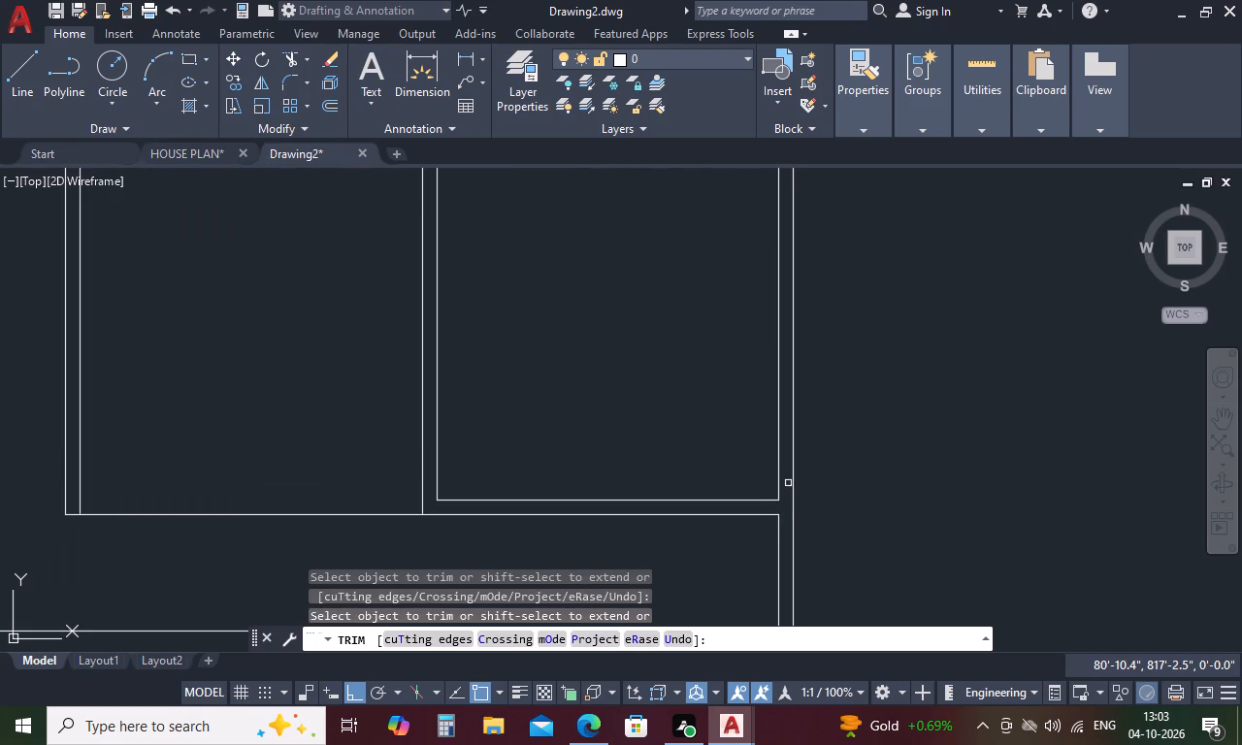
pyautogui.scroll(-2, 788, 483)
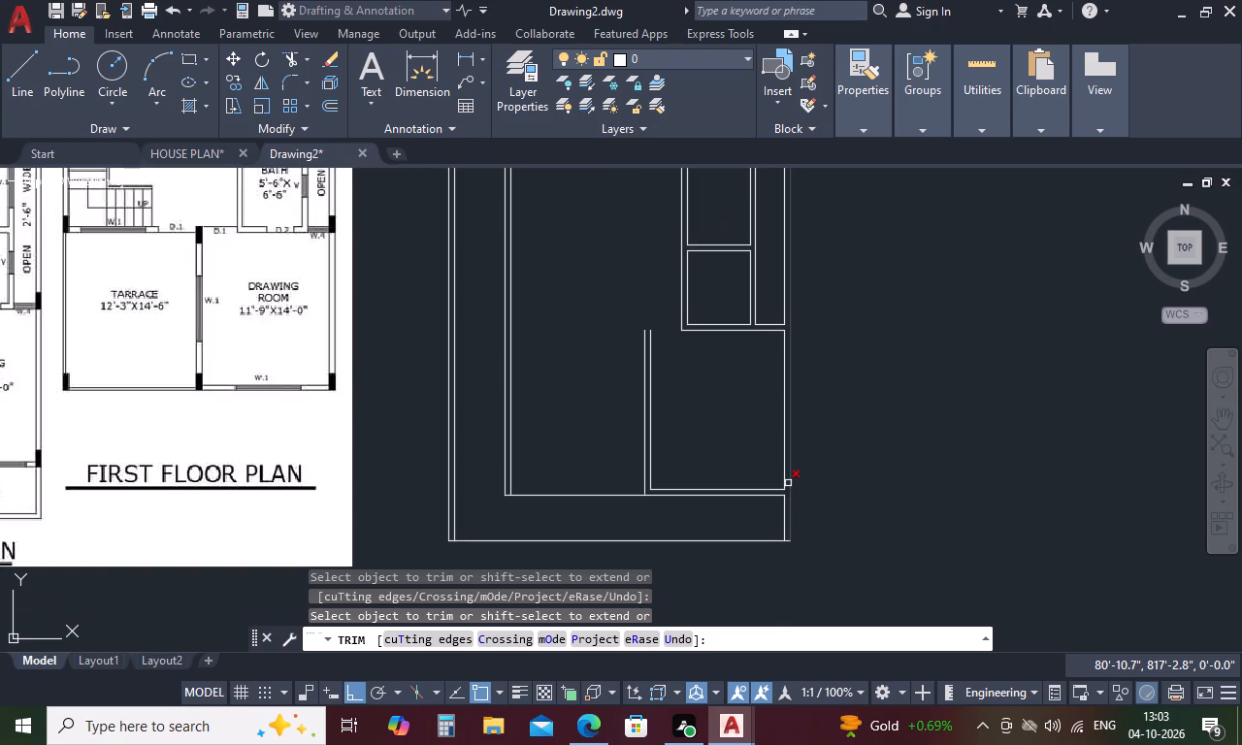
pyautogui.press('Escape')
# Draw a horizontal line from the upper end of the partition's drawing-room face to the bath's bottom wall corner.
pyautogui.write('L')
pyautogui.press('space')
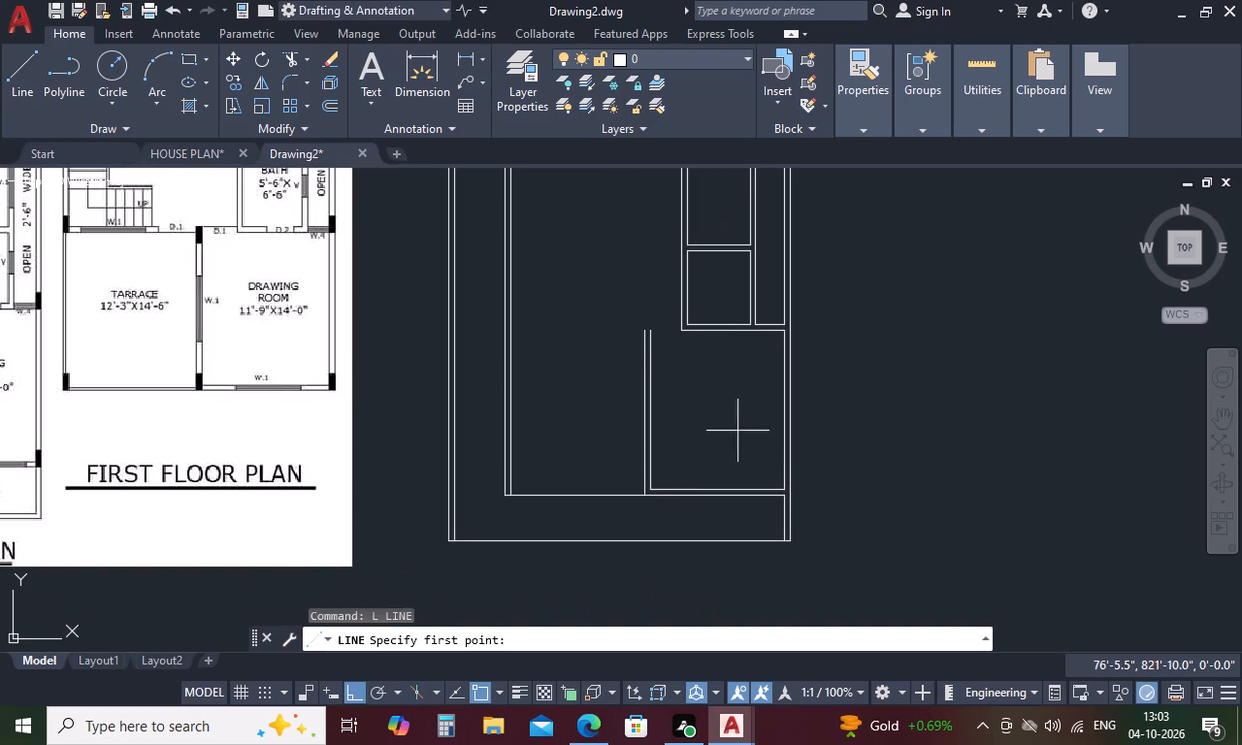
pyautogui.scroll(3, 651, 324)
pyautogui.click(653, 347)
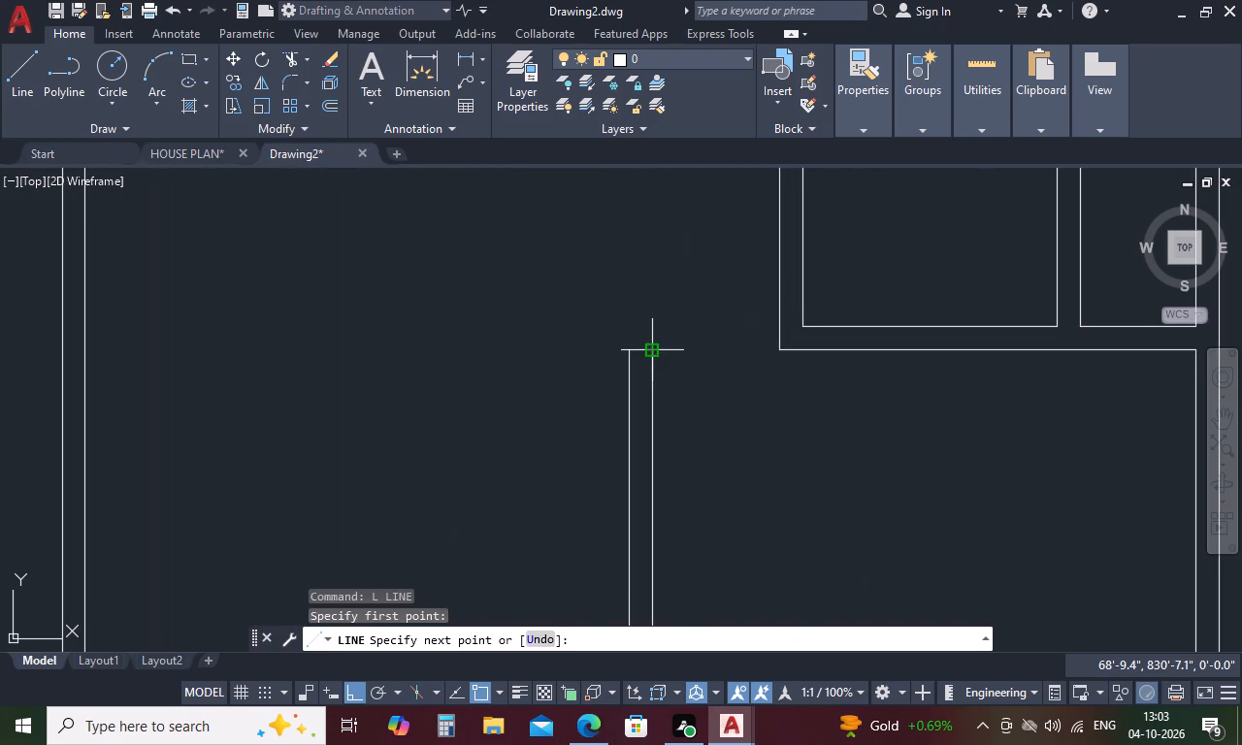
pyautogui.click(783, 350)
pyautogui.press('Escape')
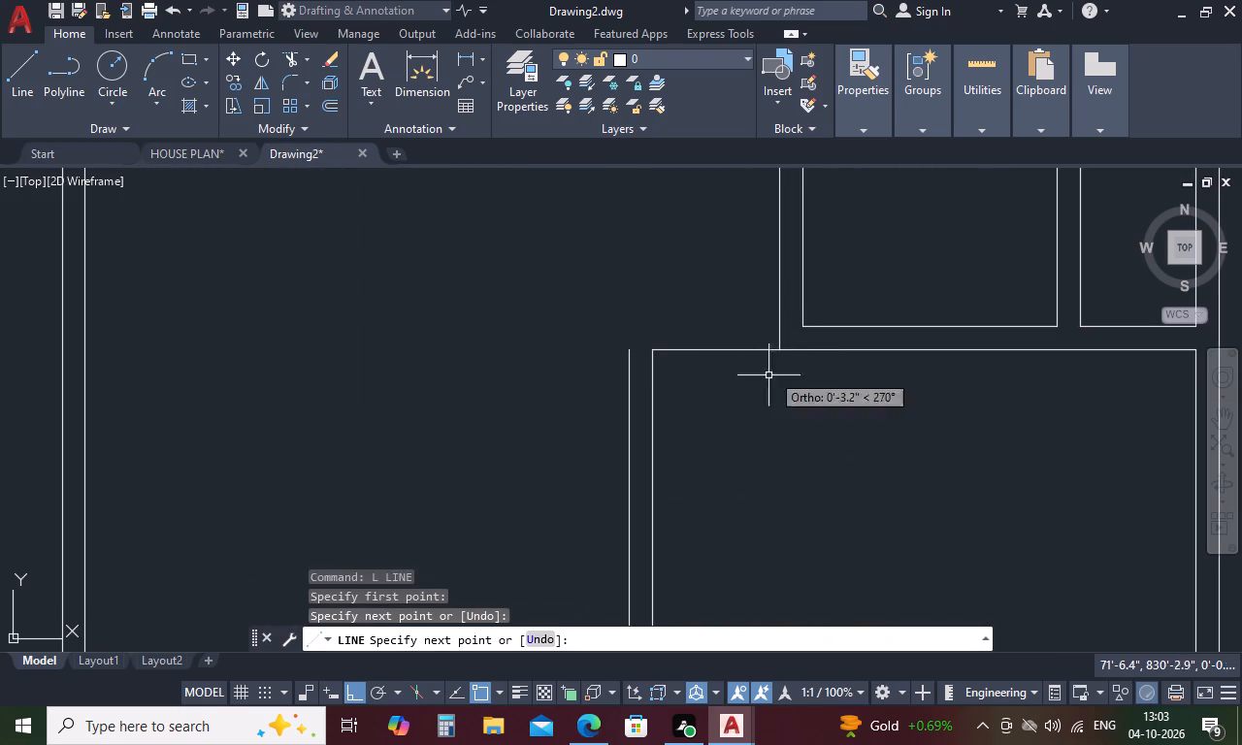
# Offset the short line above the drawing room 6" upward toward the lounge.
pyautogui.write('O')
pyautogui.press('space')
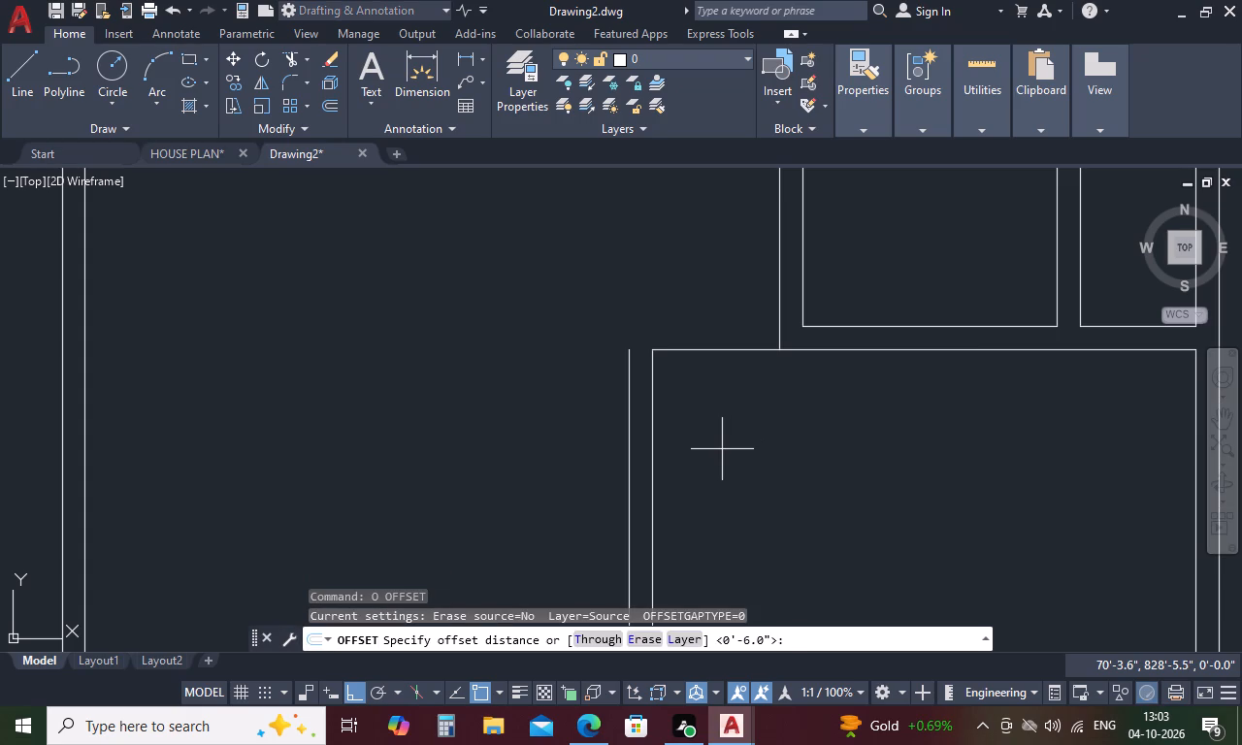
pyautogui.press('1')
pyautogui.press('BackSpace')
pyautogui.write('6')
pyautogui.press('space')
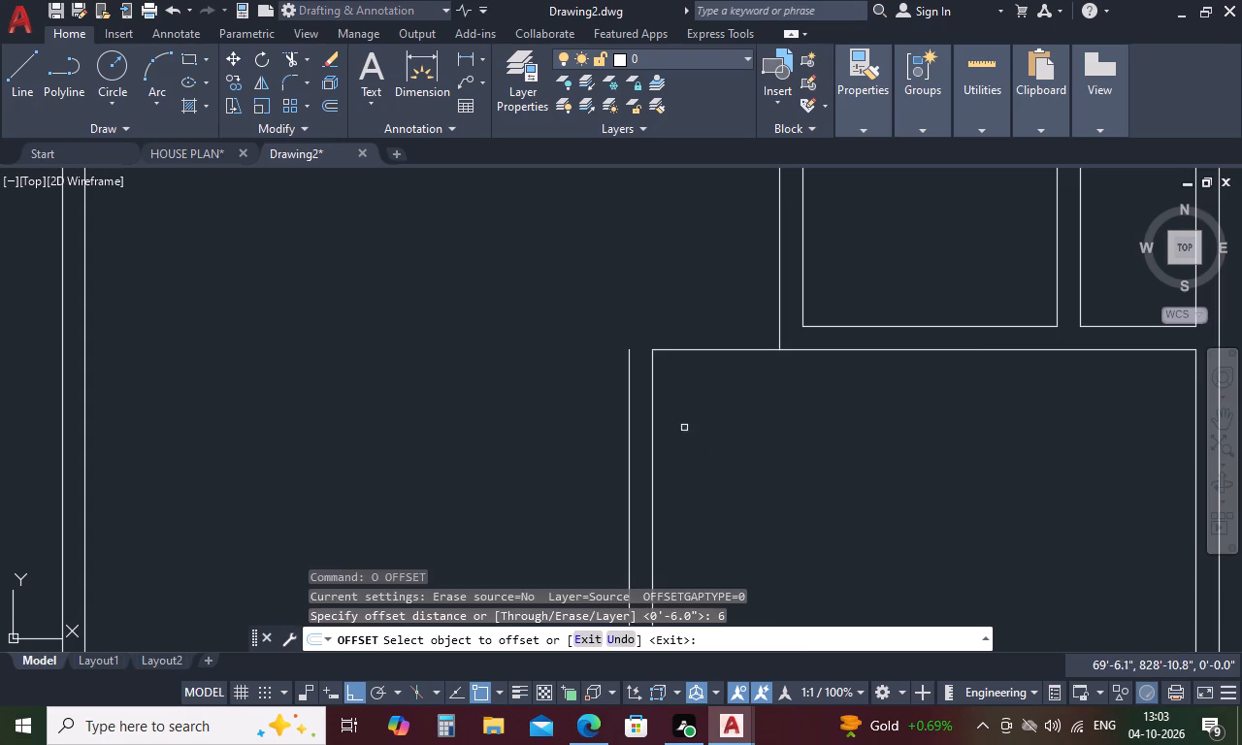
pyautogui.click(694, 352)
pyautogui.click(703, 316)
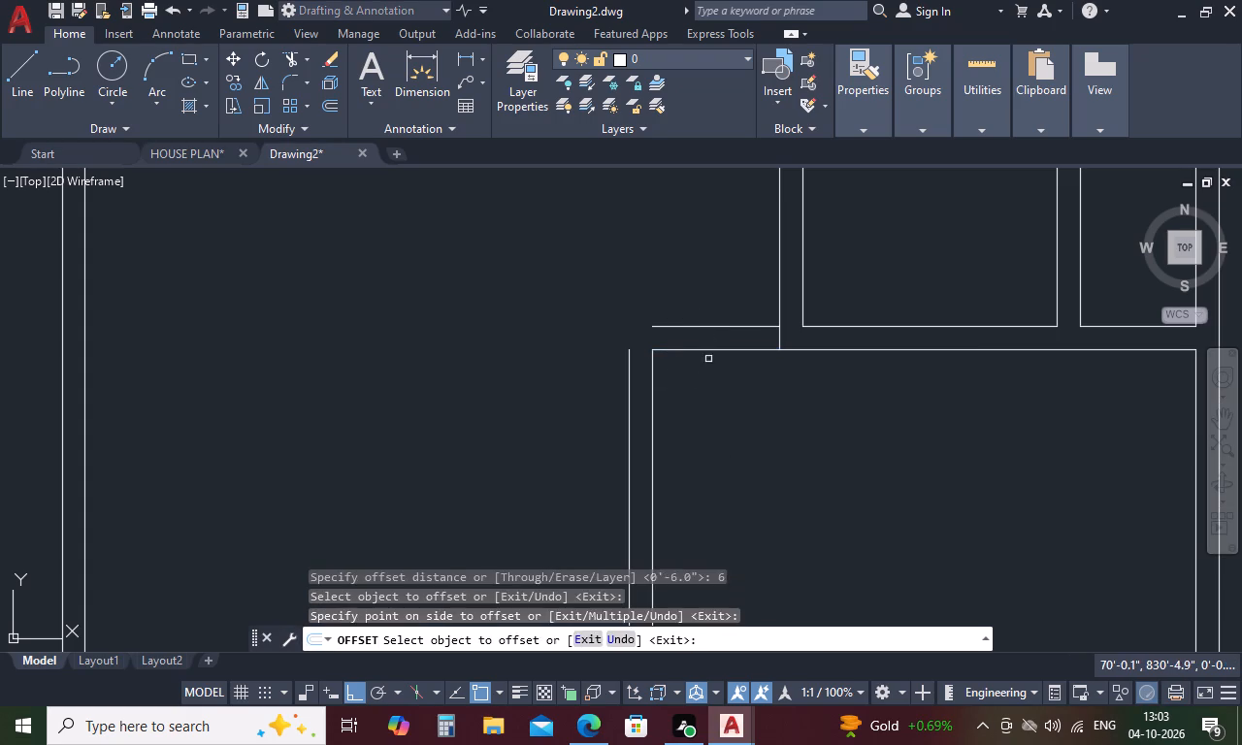
pyautogui.press('Escape')
# Fillet the partition's porch-side face with the new 6" offset line to form a square corner.
pyautogui.write('F')
pyautogui.press('space')
pyautogui.write('M')
pyautogui.press('space')
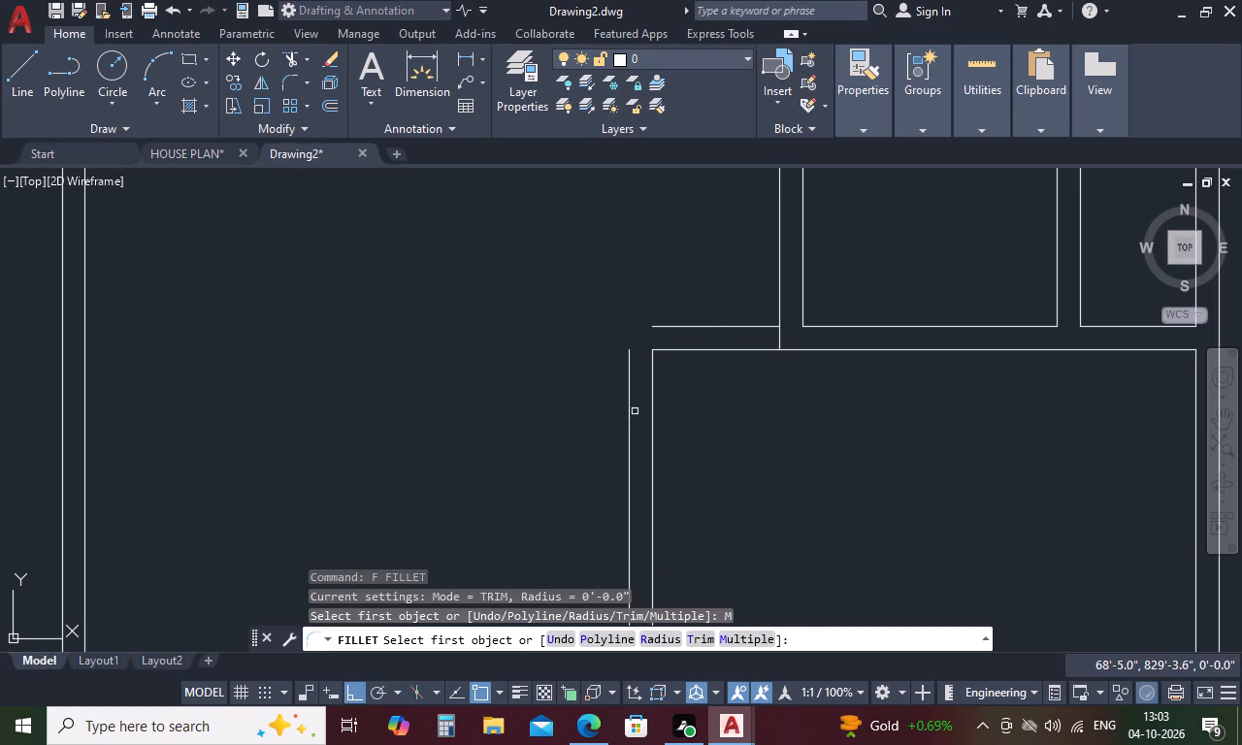
pyautogui.click(631, 420)
pyautogui.click(662, 330)
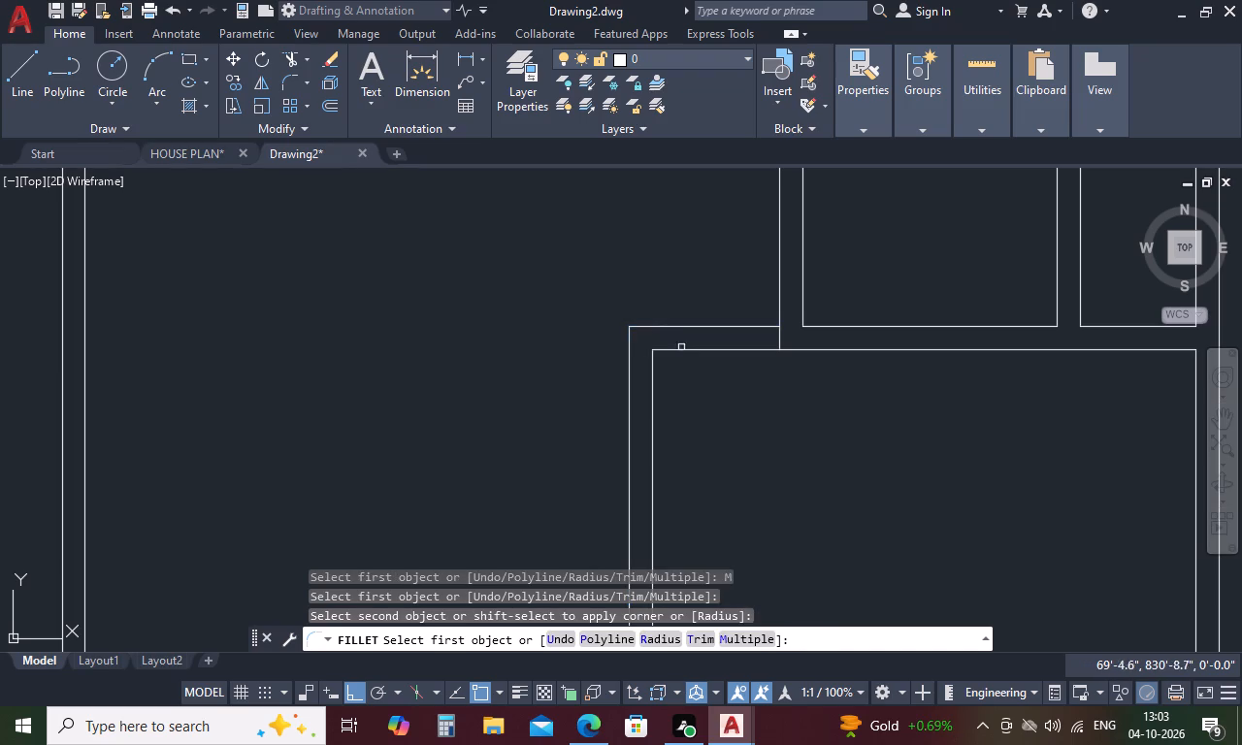
pyautogui.scroll(-4, 687, 348)
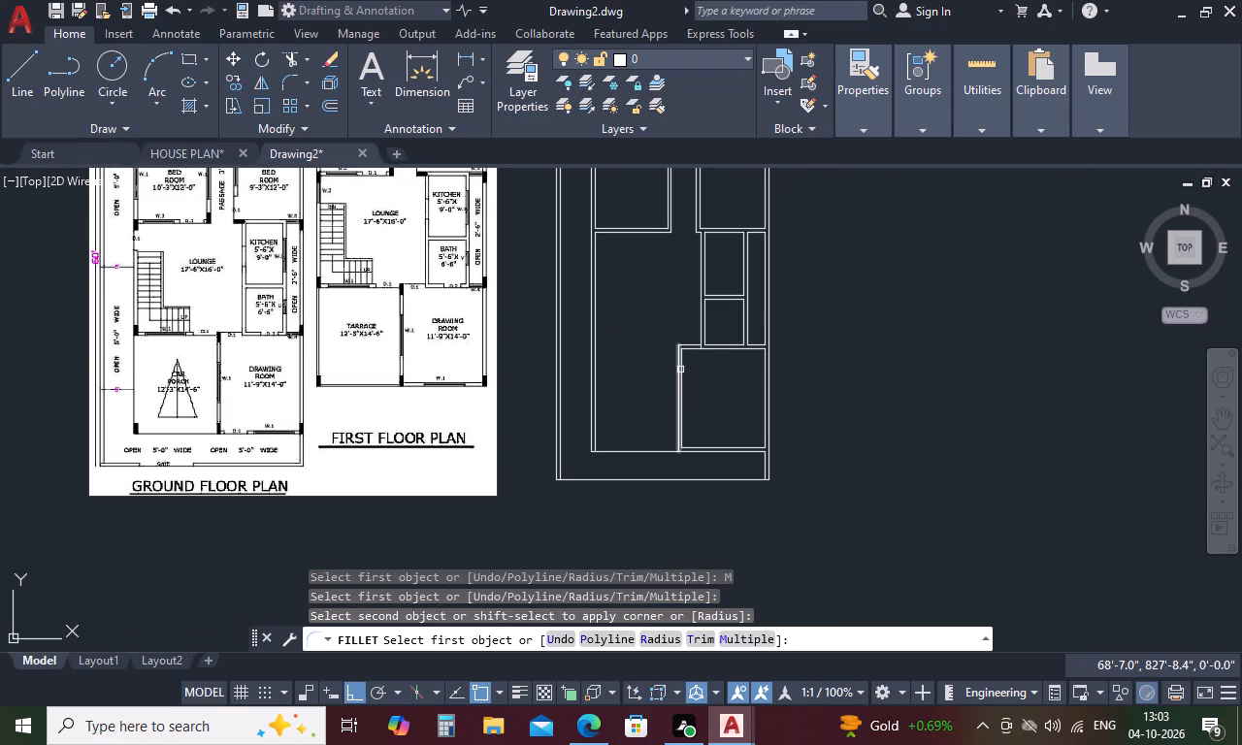
pyautogui.press('Escape')
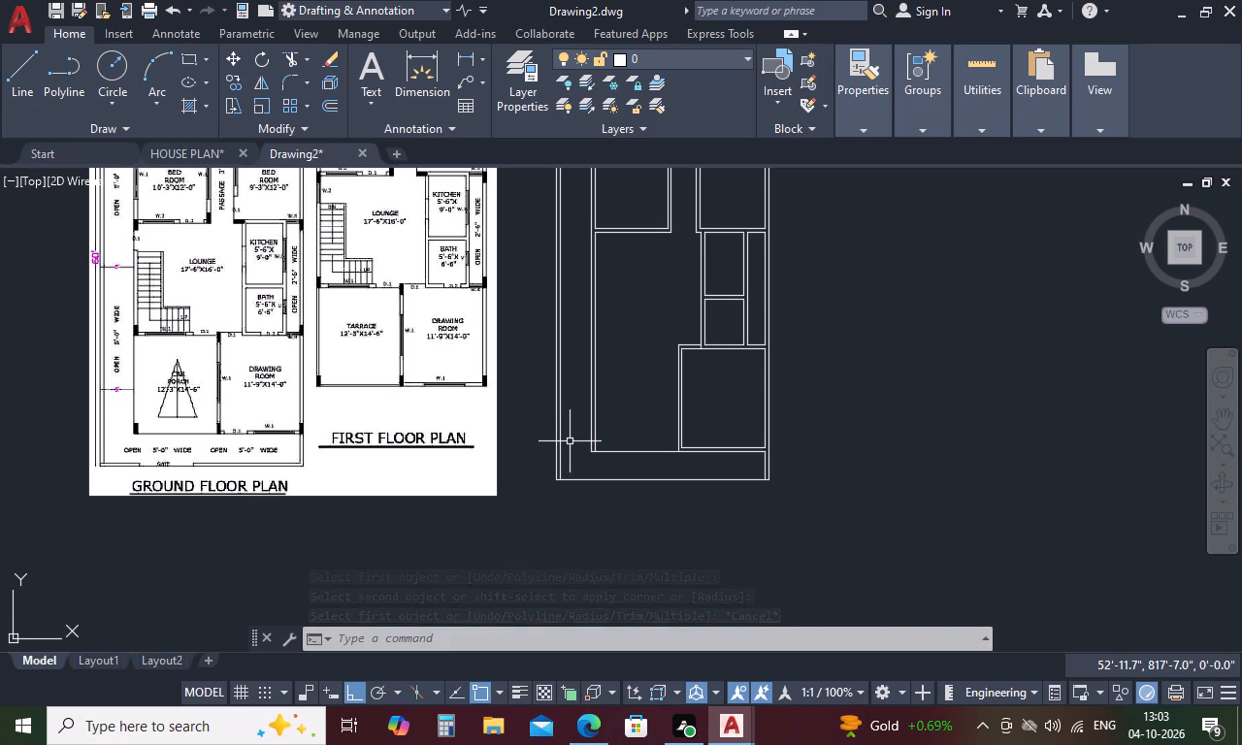
pyautogui.press('Escape')
# Offset the lower line of the large bedroom's bottom wall 16' downward to set the lounge depth.
pyautogui.write('O')
pyautogui.press('space')
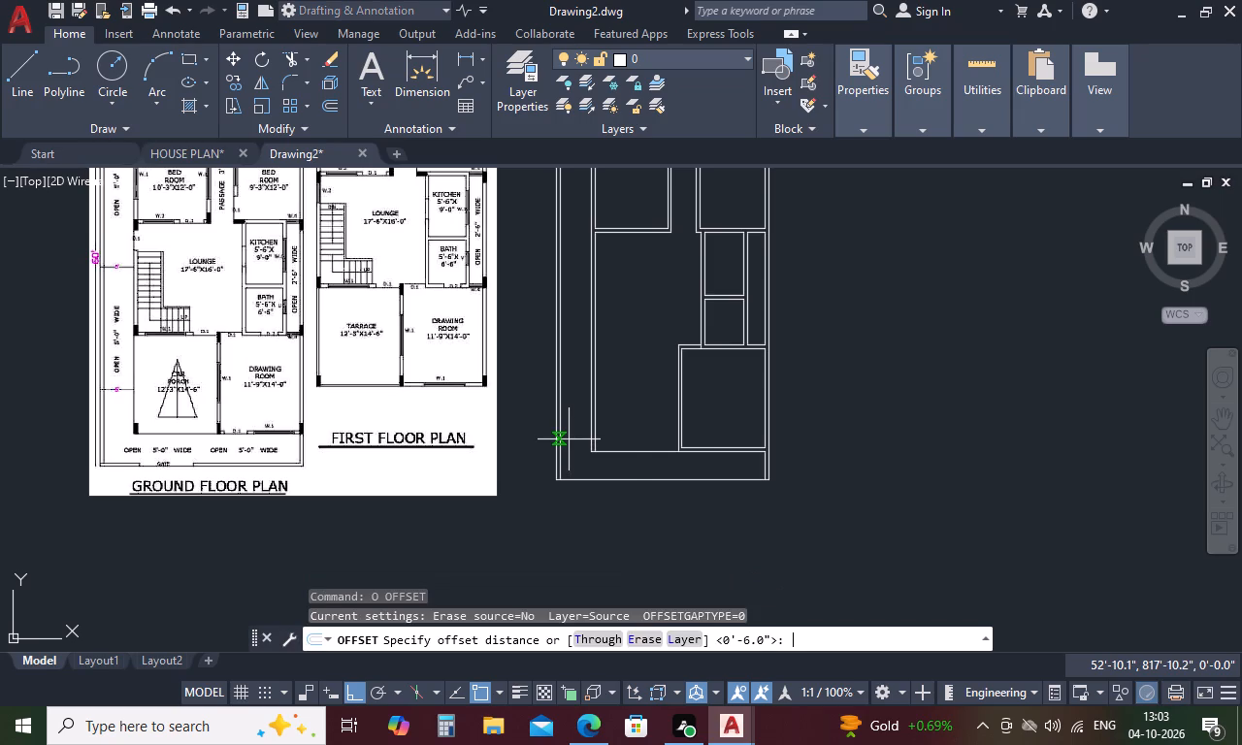
pyautogui.press('1')
pyautogui.press('6')
pyautogui.write("'")
pyautogui.press('space')
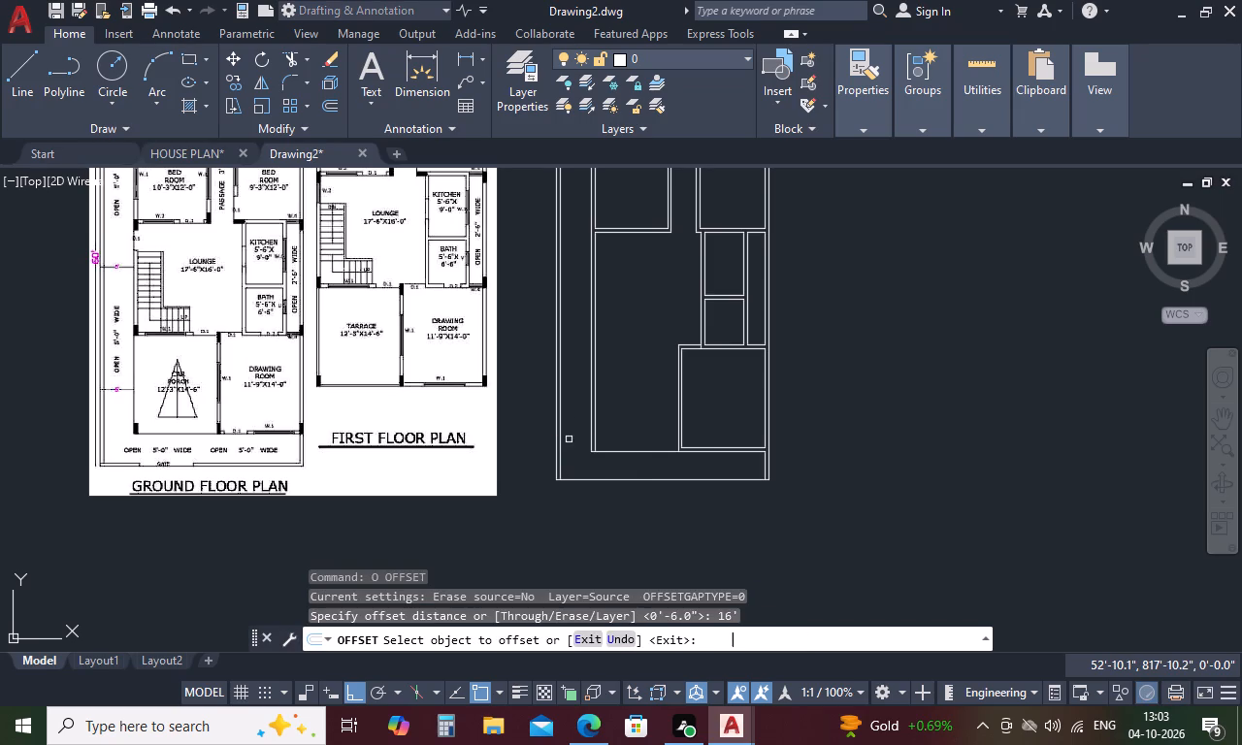
pyautogui.click(662, 235)
pyautogui.click(648, 323)
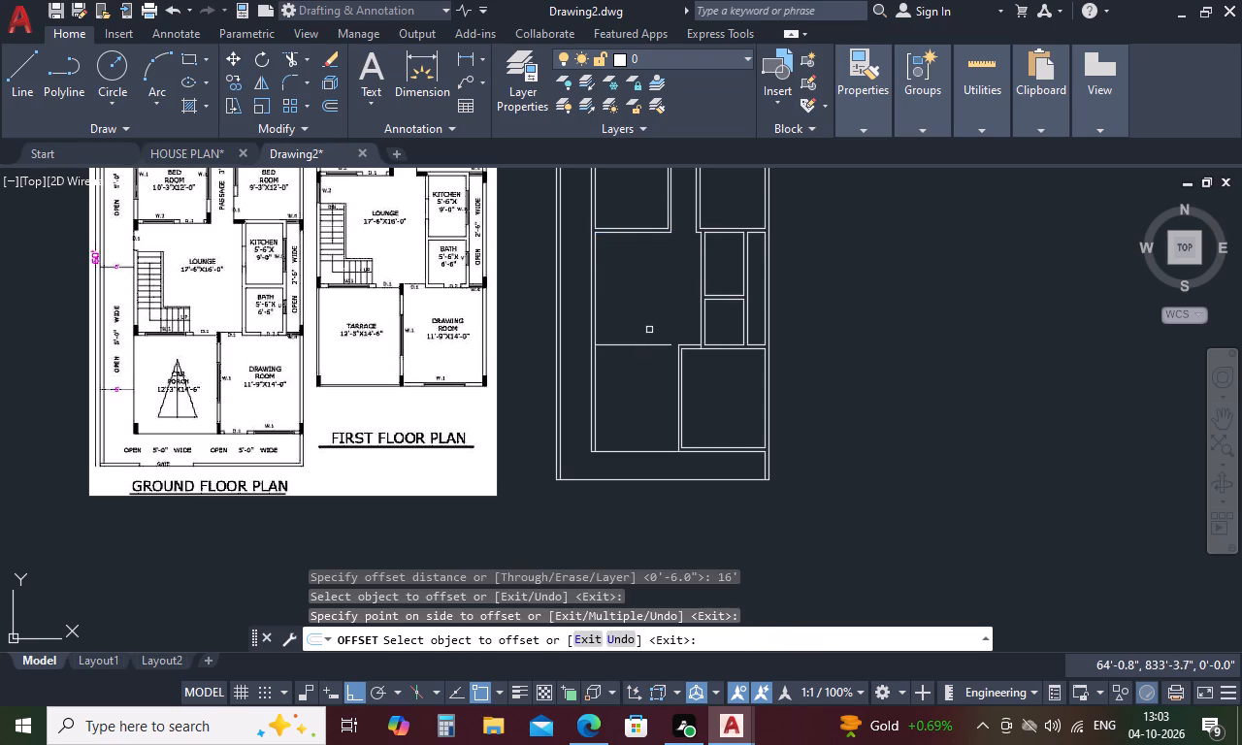
pyautogui.press('space')
# Offset the lounge's new bottom line 6" downward toward the car porch.
pyautogui.press('space')
pyautogui.write('6')
pyautogui.press('space')
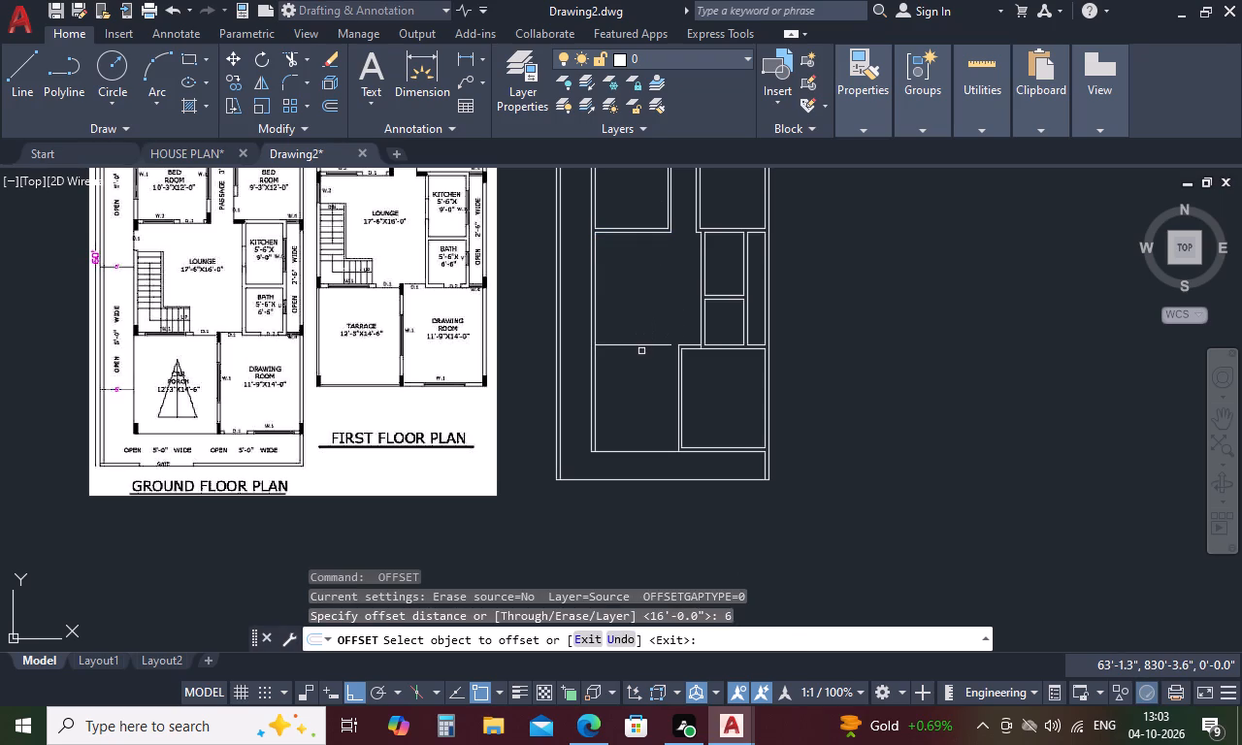
pyautogui.click(645, 345)
pyautogui.click(641, 402)
pyautogui.press('Escape')
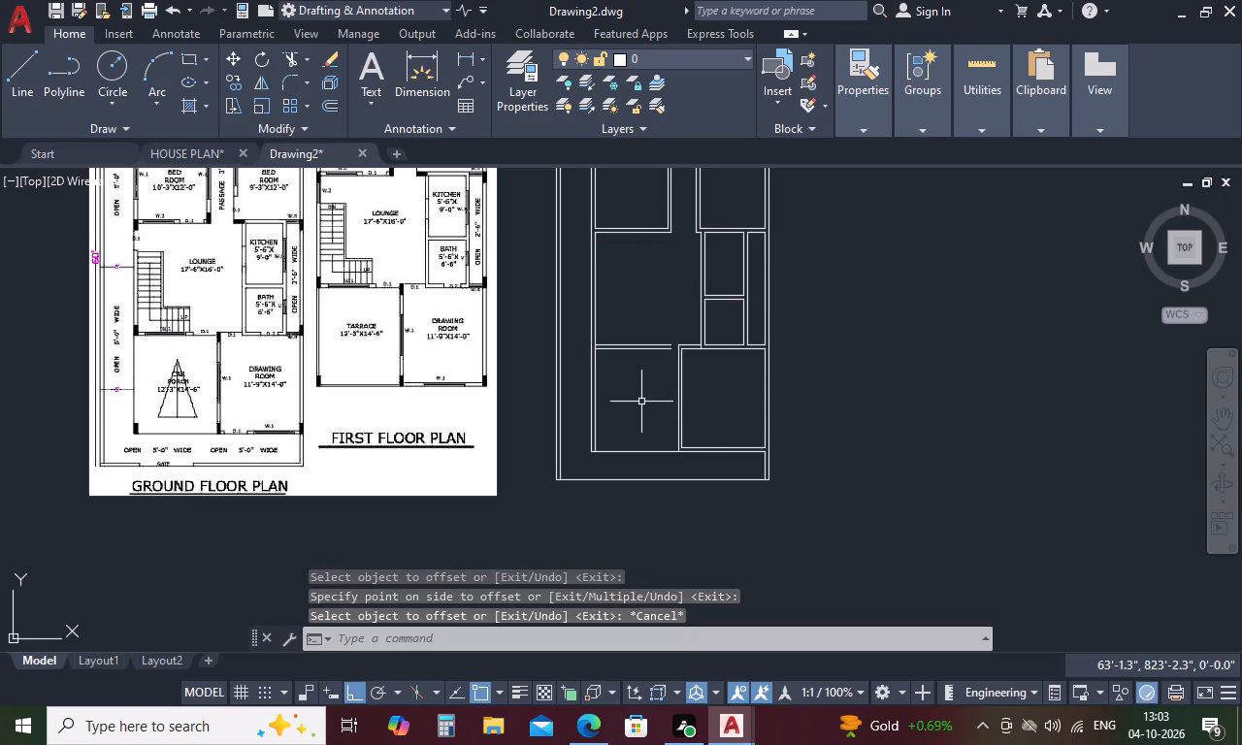
# Extend both lines of the wall between lounge and car porch to the drawing room partition.
pyautogui.write('EX')
pyautogui.press('space')
pyautogui.click(649, 343)
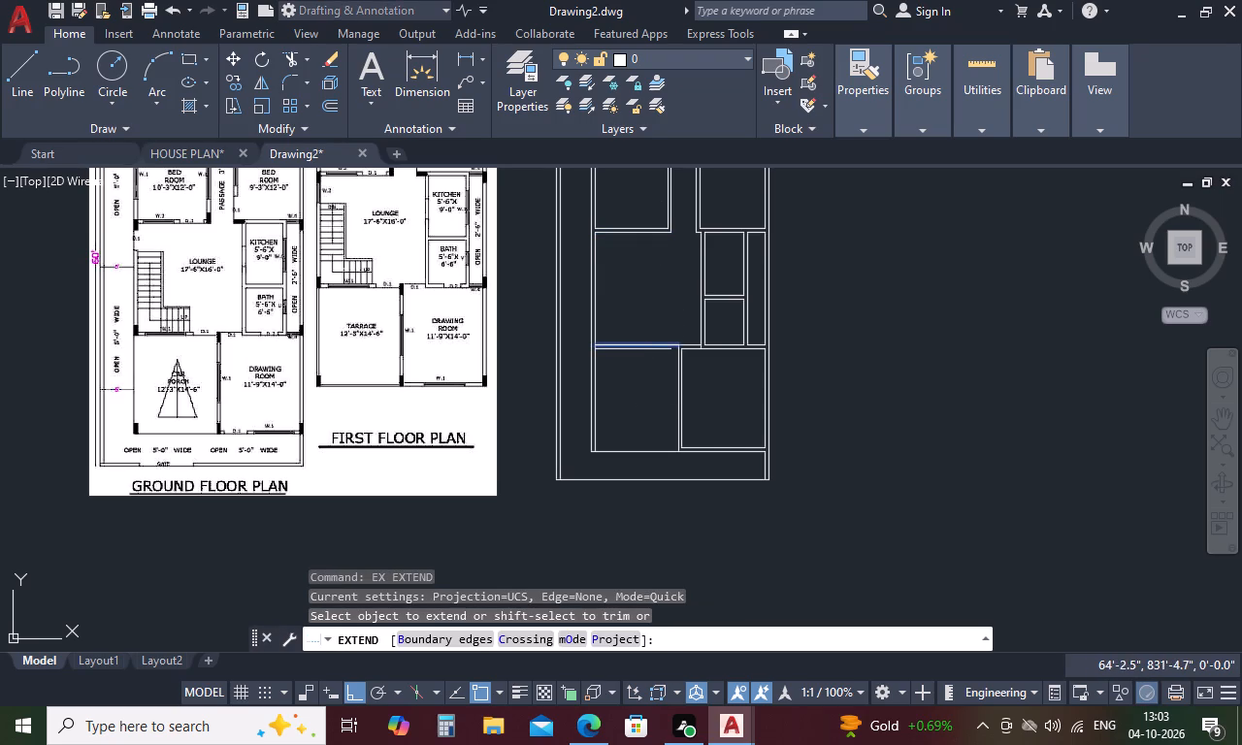
pyautogui.click(656, 351)
pyautogui.press('Escape')
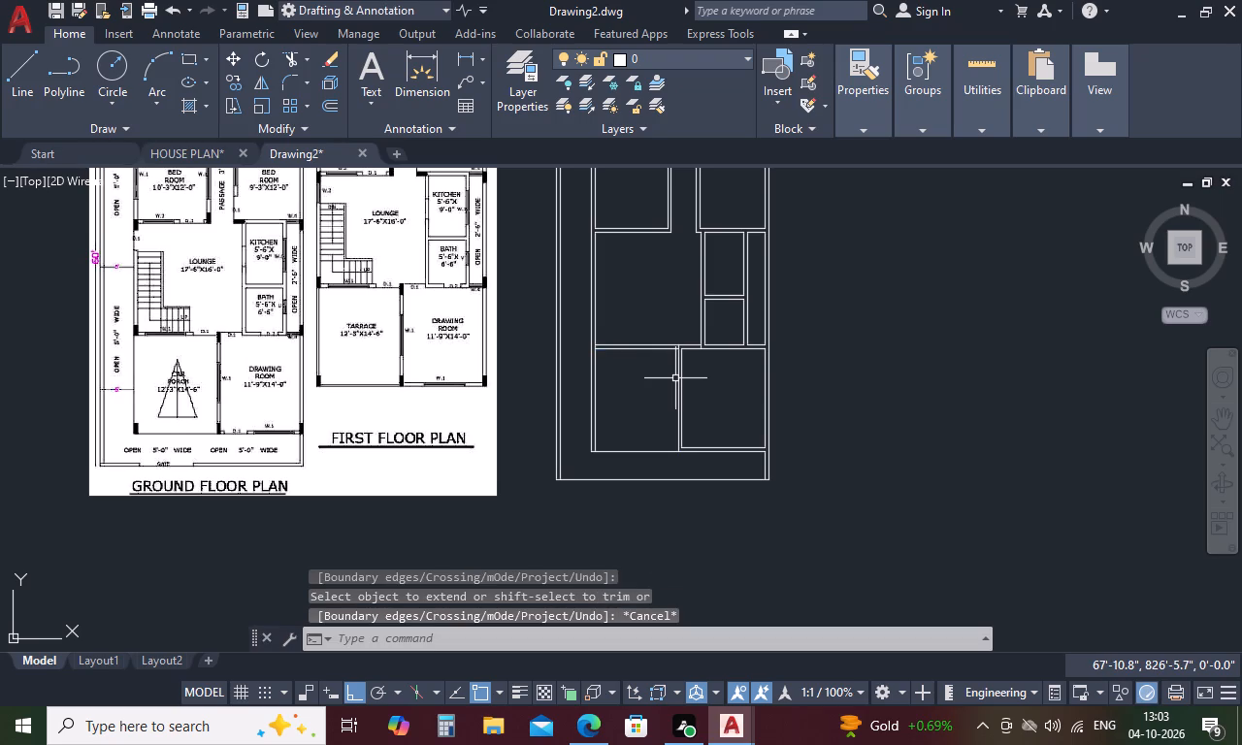
# Trim the side wall, partition and bath wall line pieces lying between the two faces of the lounge's bottom wall.
pyautogui.write('TR')
pyautogui.press('space')
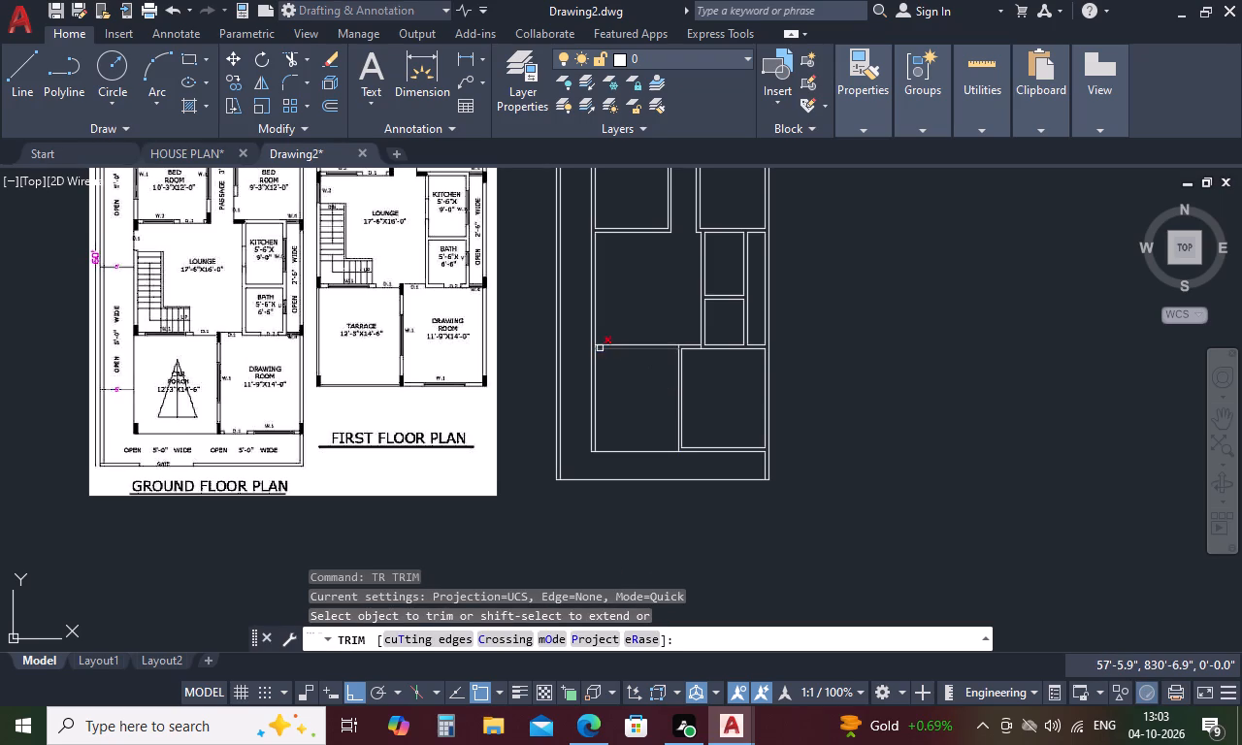
pyautogui.scroll(3, 600, 348)
pyautogui.click(569, 338)
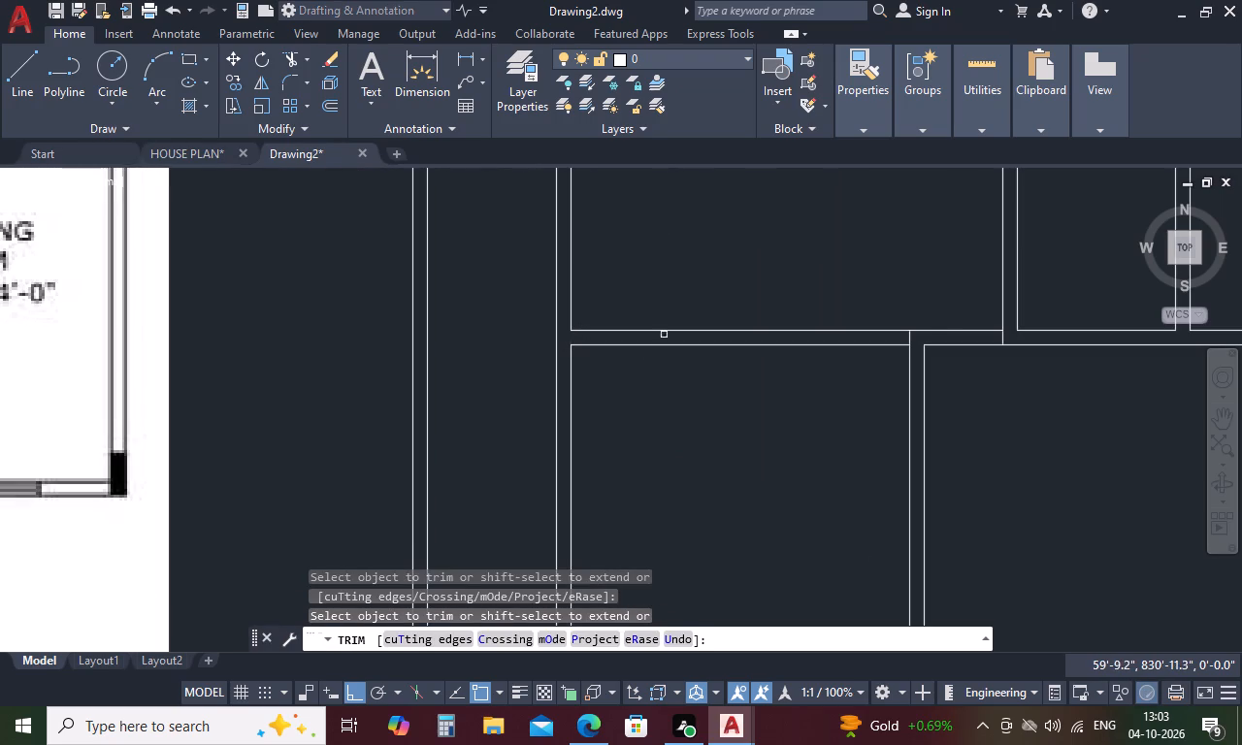
pyautogui.click(910, 340)
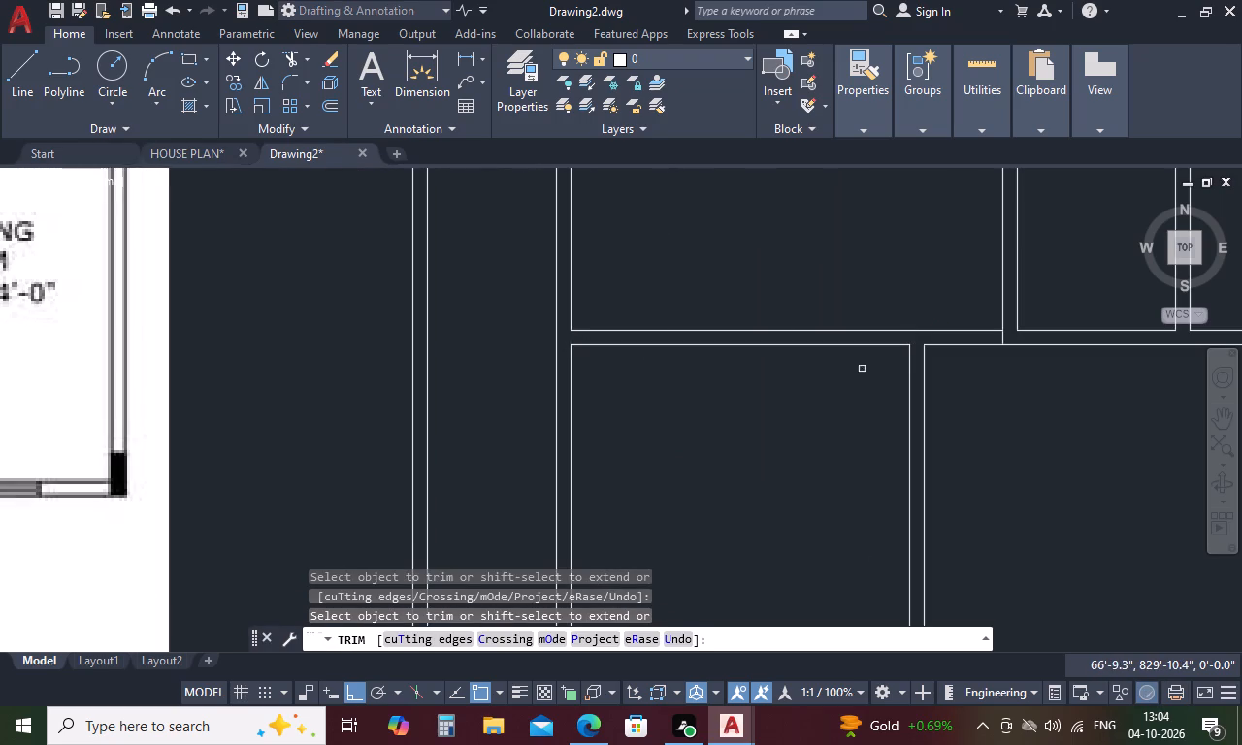
pyautogui.scroll(-2, 804, 390)
pyautogui.scroll(2, 883, 366)
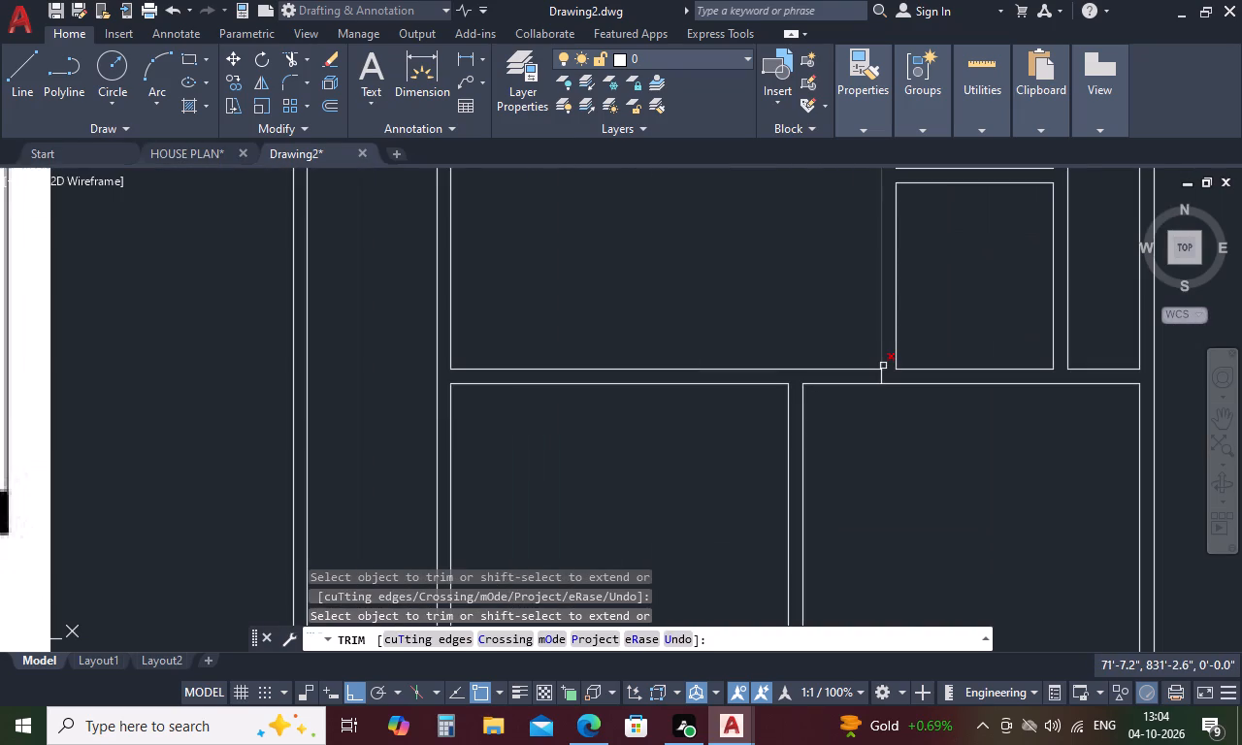
pyautogui.click(882, 373)
pyautogui.scroll(-3, 872, 378)
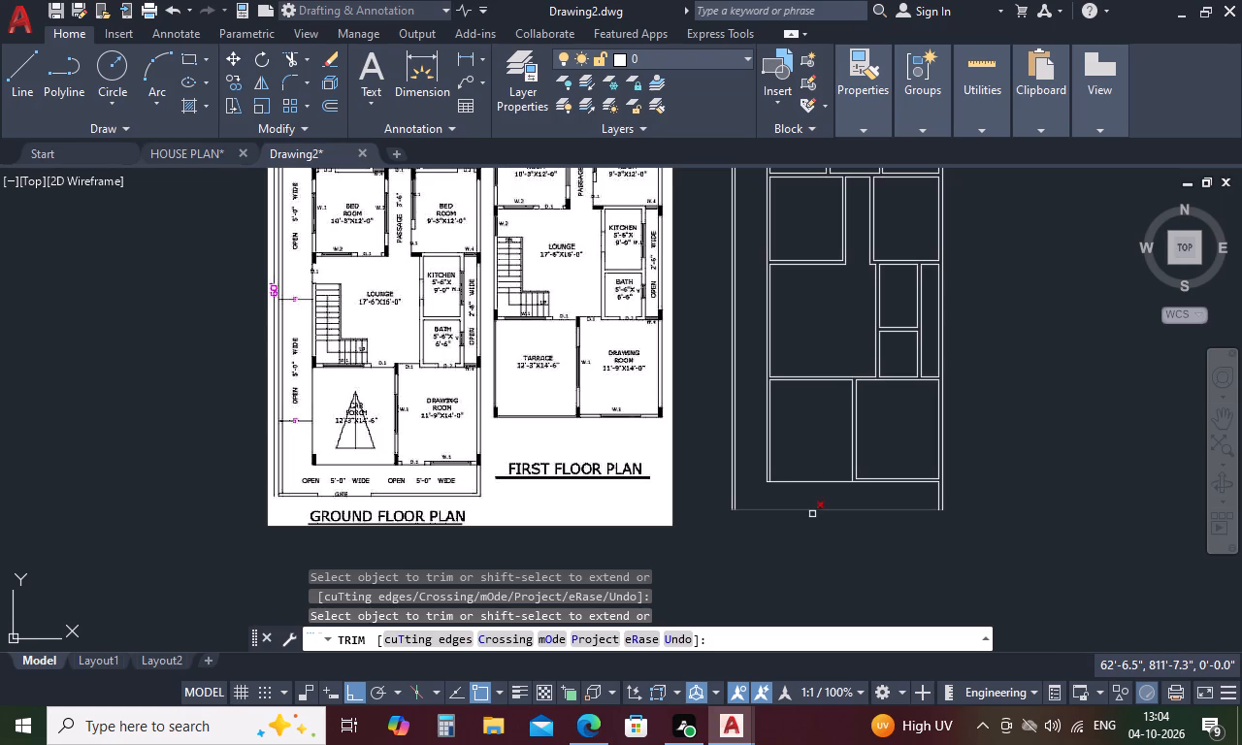
pyautogui.press('Escape')
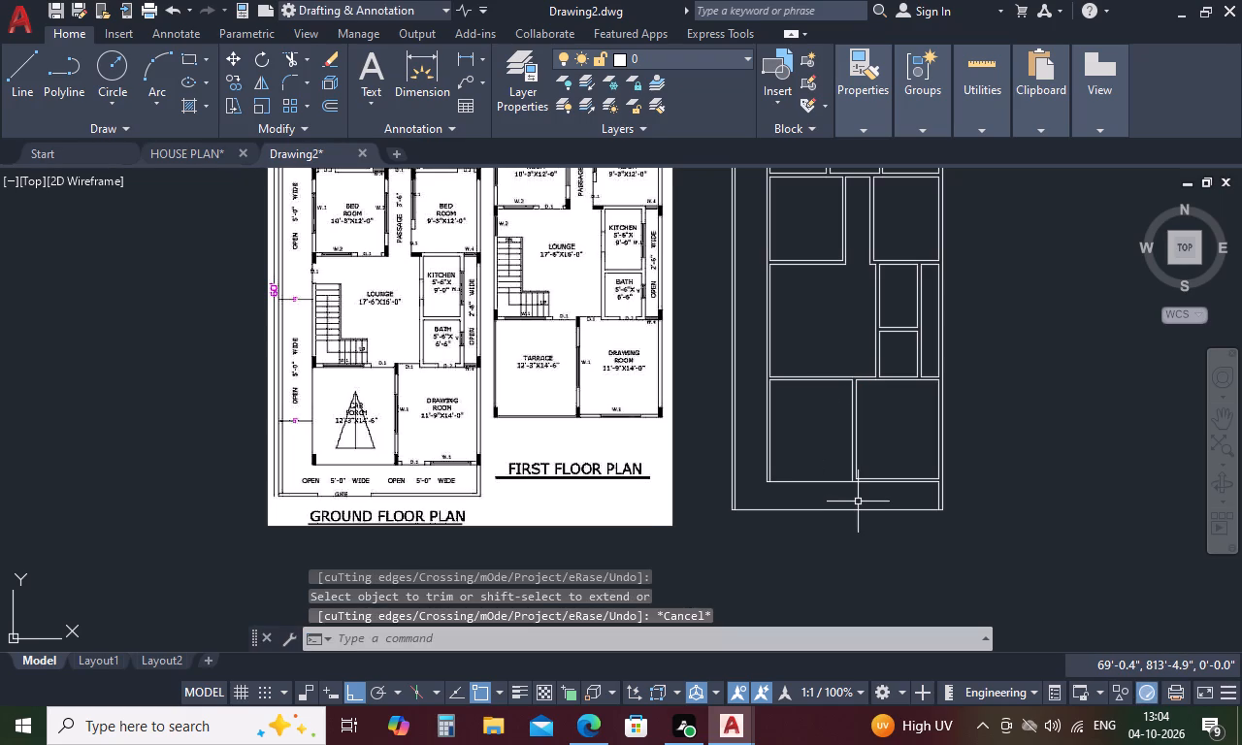
# Offset the plot's bottom boundary line 6" inward.
pyautogui.write('O')
pyautogui.press('space')
pyautogui.write('6')
pyautogui.press('space')
pyautogui.click(854, 511)
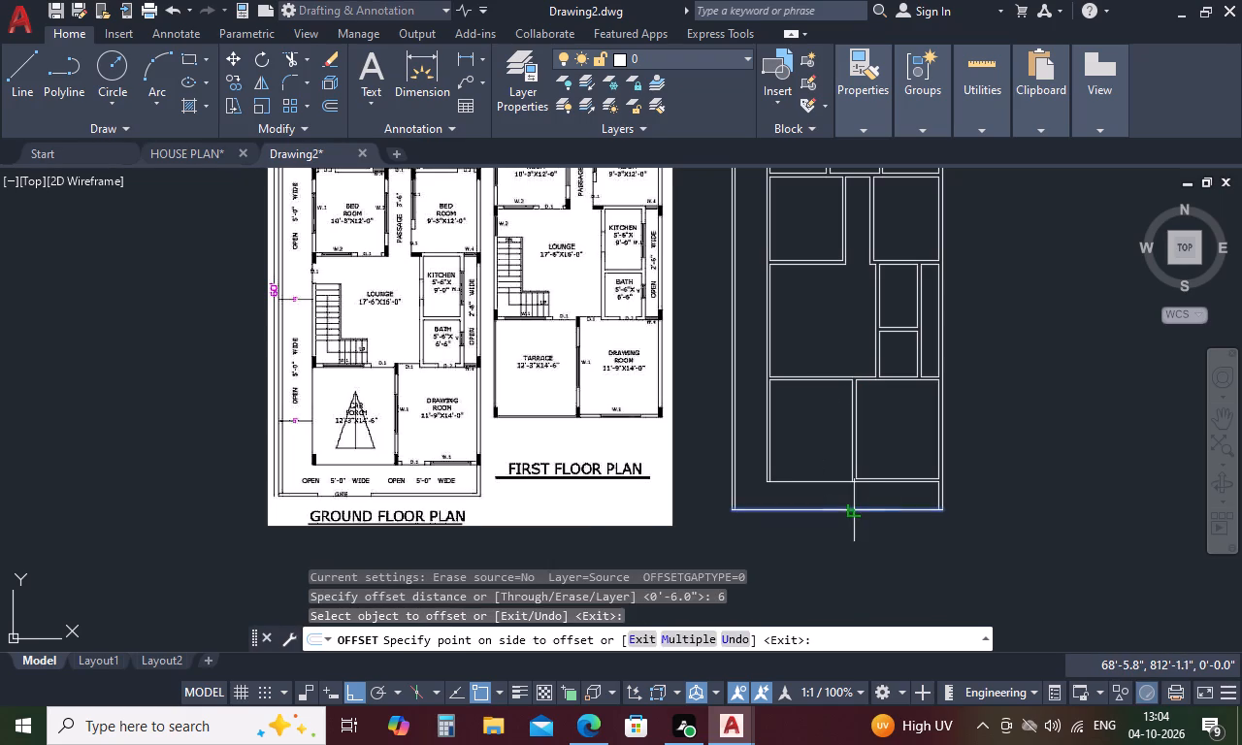
pyautogui.click(853, 495)
pyautogui.press('Escape')
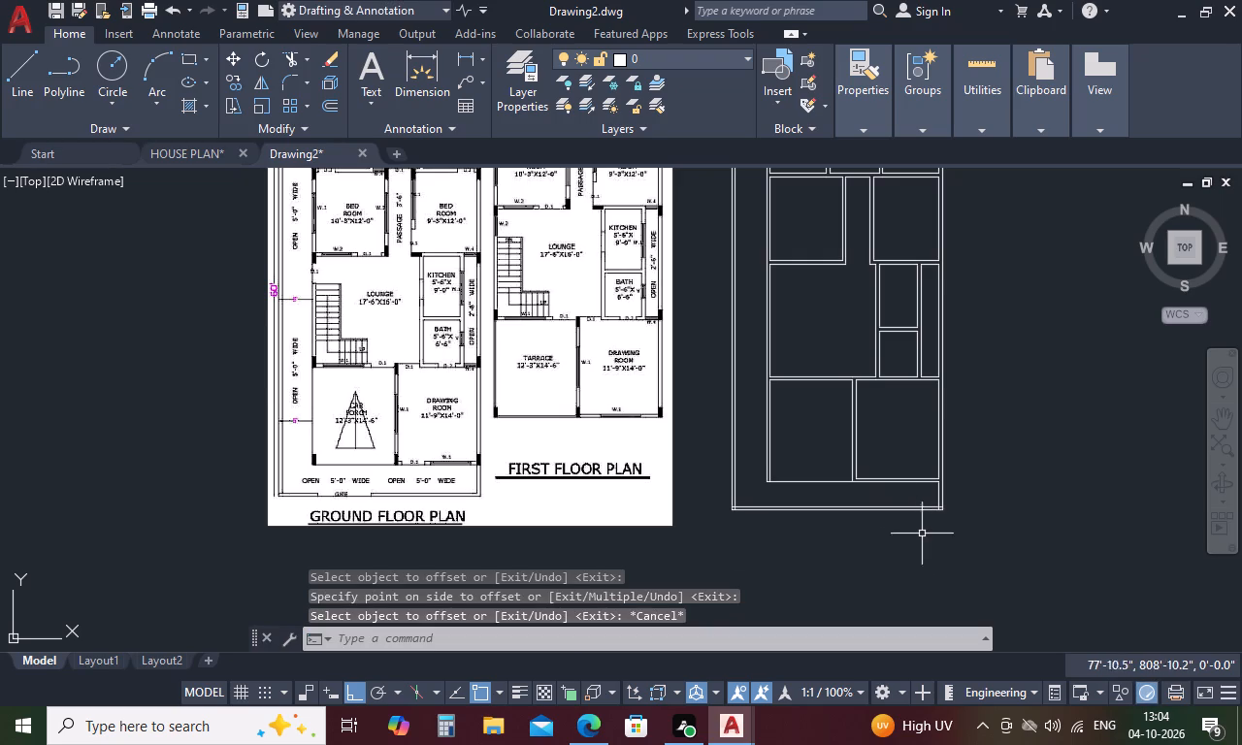
# Trim the overlapping inner line ends at both bottom corners of the boundary wall.
pyautogui.press('t')
pyautogui.press('r')
pyautogui.press('space')
pyautogui.scroll(2, 756, 505)
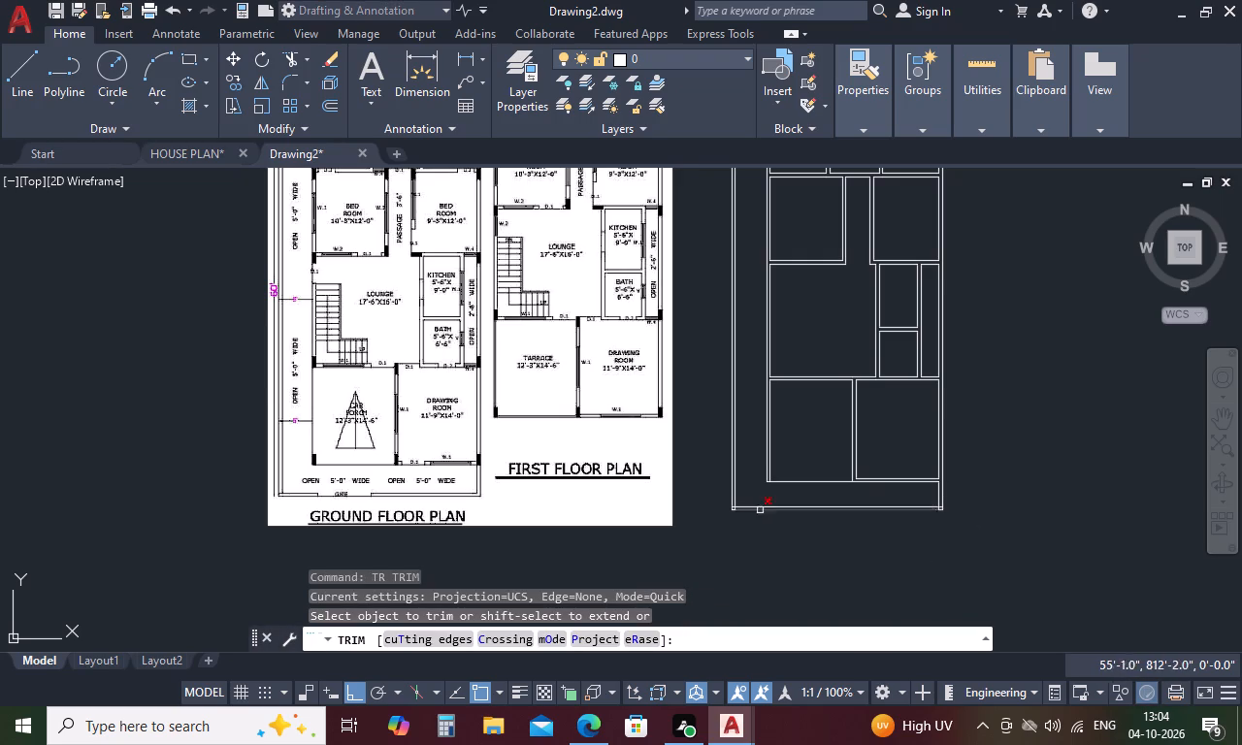
pyautogui.scroll(2, 759, 507)
pyautogui.moveTo(604, 525); pyautogui.dragTo(635, 548)
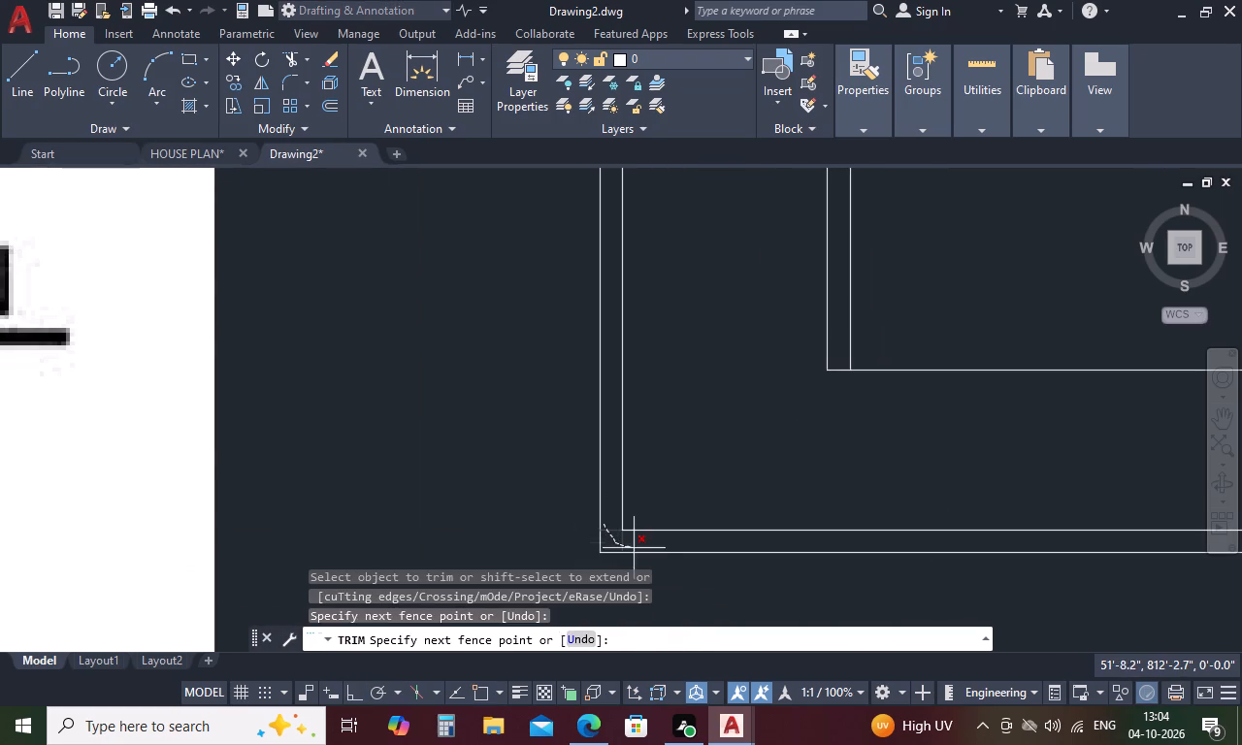
pyautogui.moveTo(635, 548); pyautogui.dragTo(640, 548)
pyautogui.scroll(-4, 640, 542)
pyautogui.scroll(4, 846, 536)
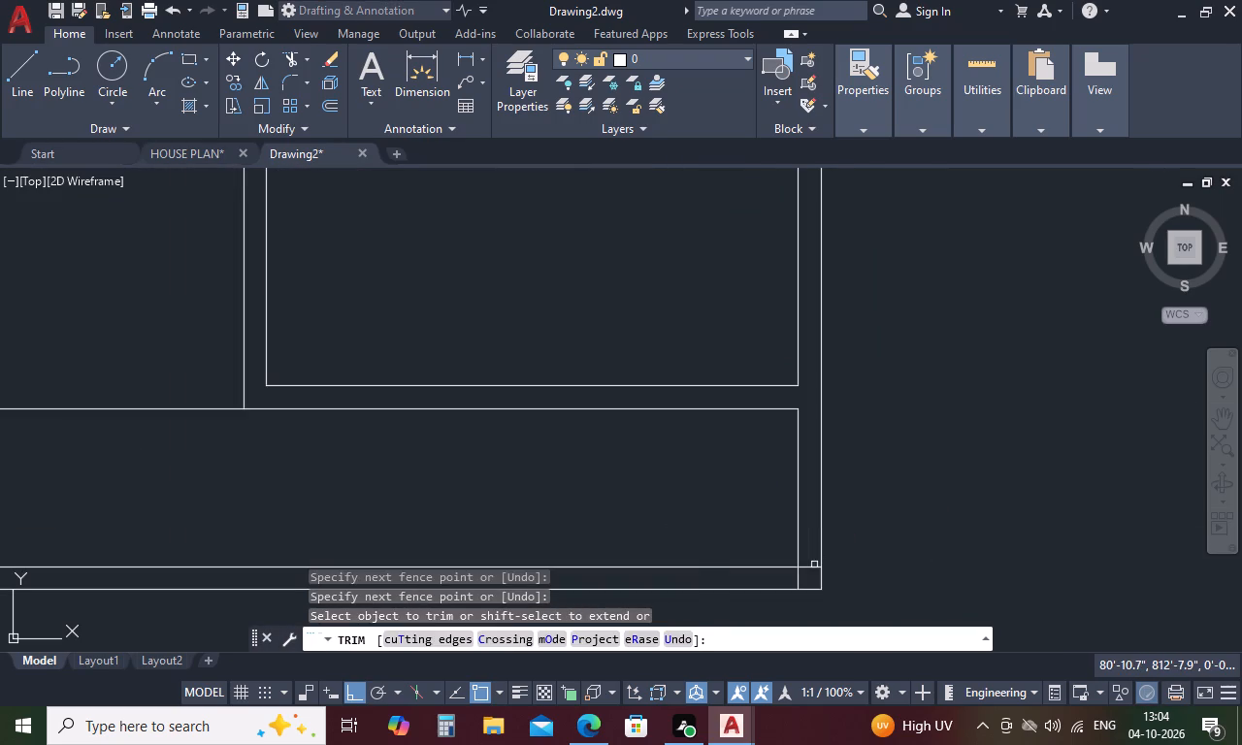
pyautogui.moveTo(813, 565); pyautogui.dragTo(790, 579)
pyautogui.scroll(-3, 805, 555)
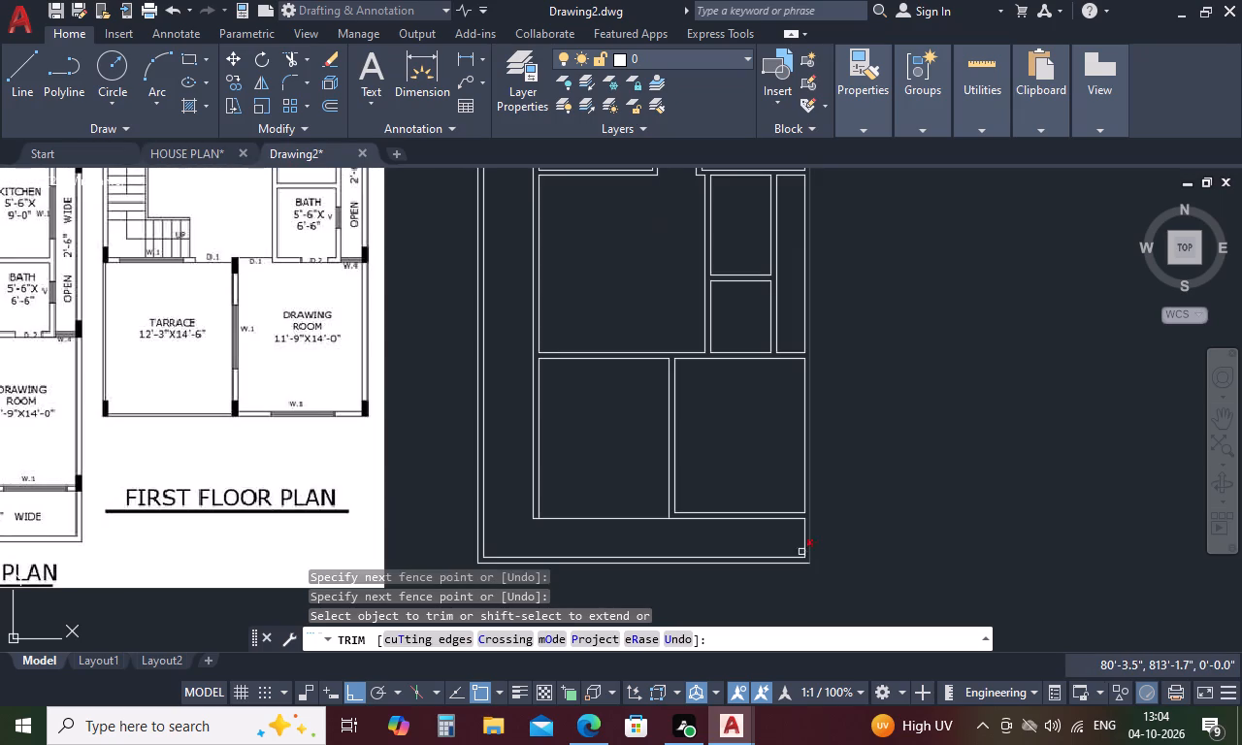
pyautogui.scroll(-1, 800, 543)
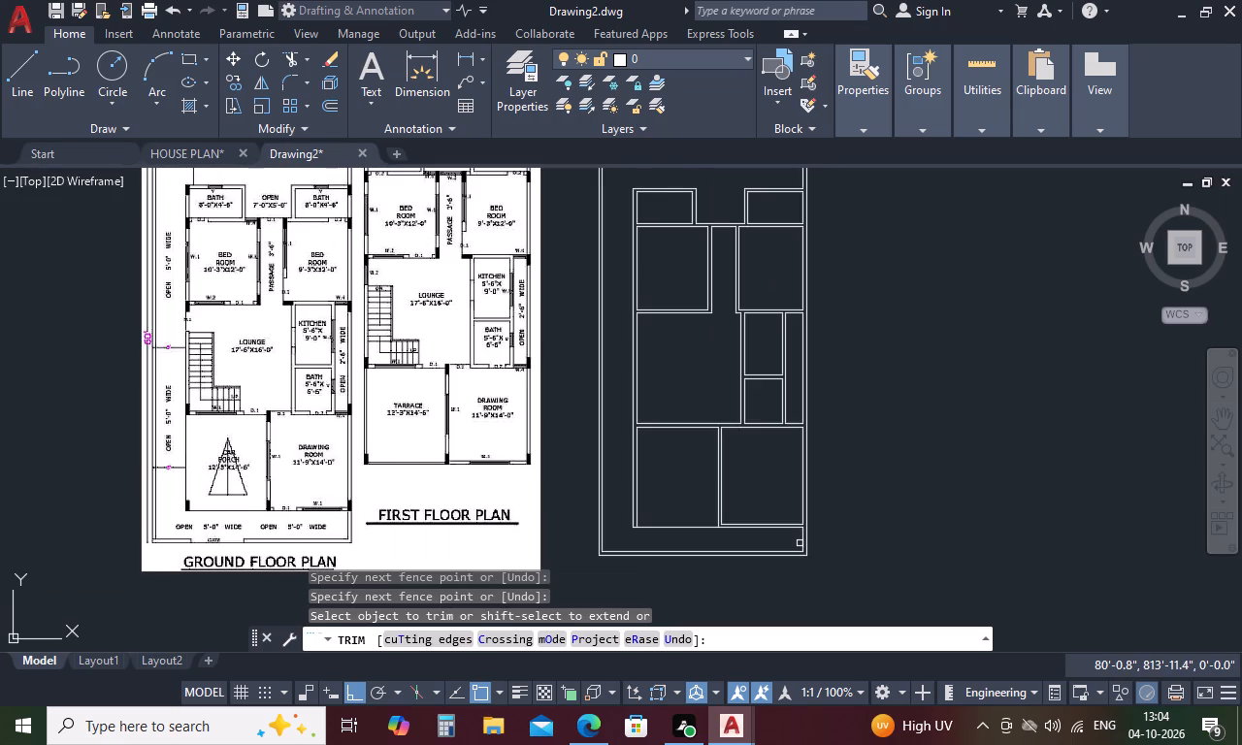
pyautogui.press('Escape')
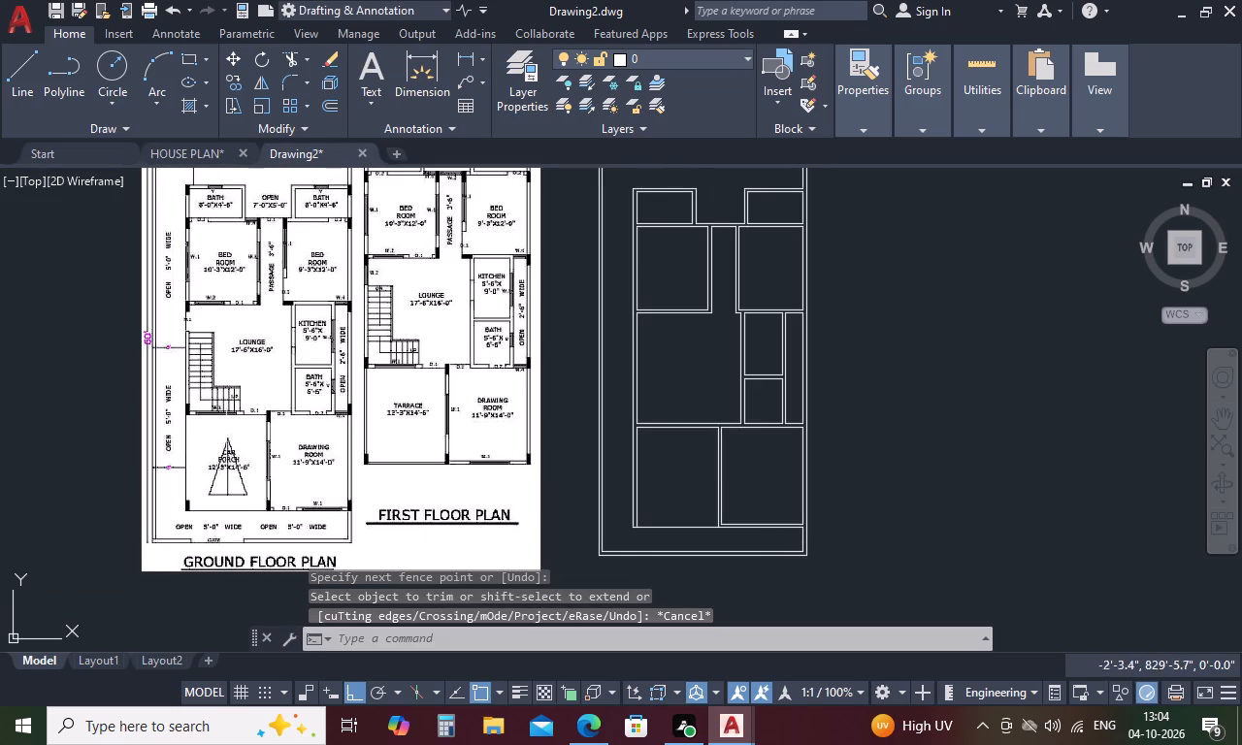
# Offset the inner faces of the lounge's left and bottom walls 3' into the lounge to outline the staircase.
pyautogui.scroll(3, 140, 354)
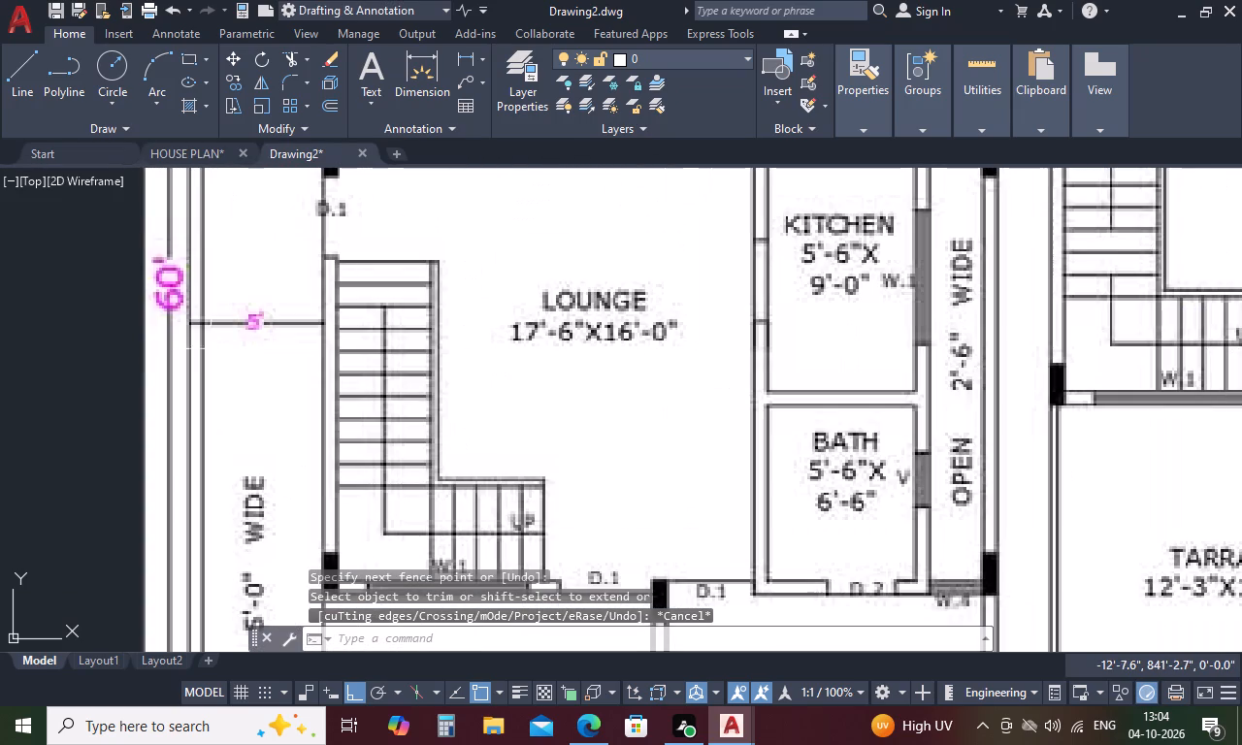
pyautogui.scroll(-2, 466, 332)
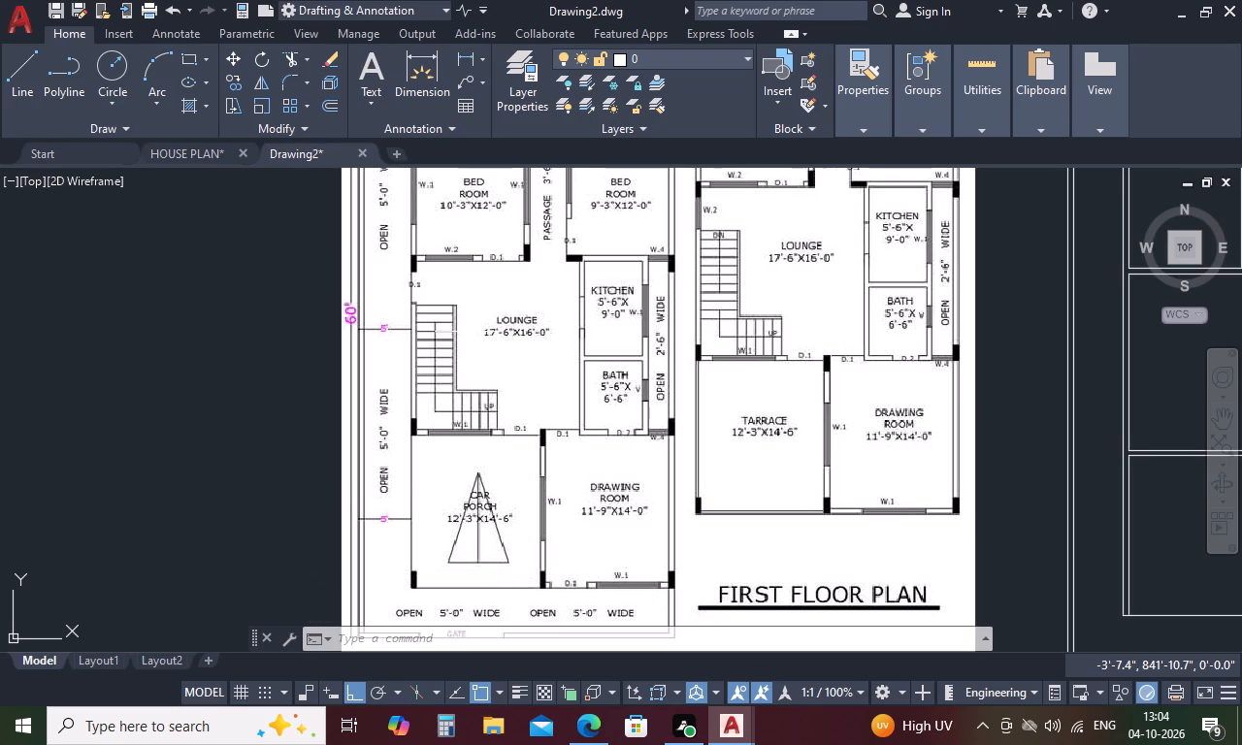
pyautogui.scroll(-1, 466, 332)
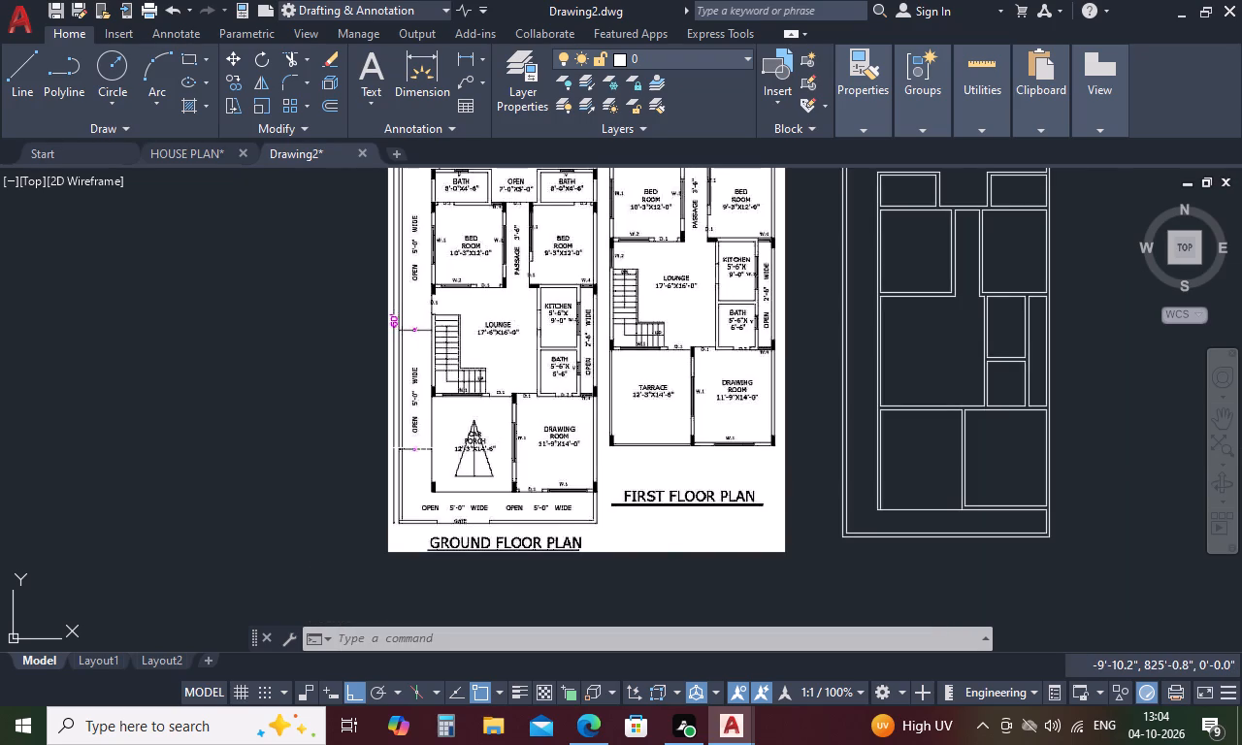
pyautogui.scroll(2, 487, 362)
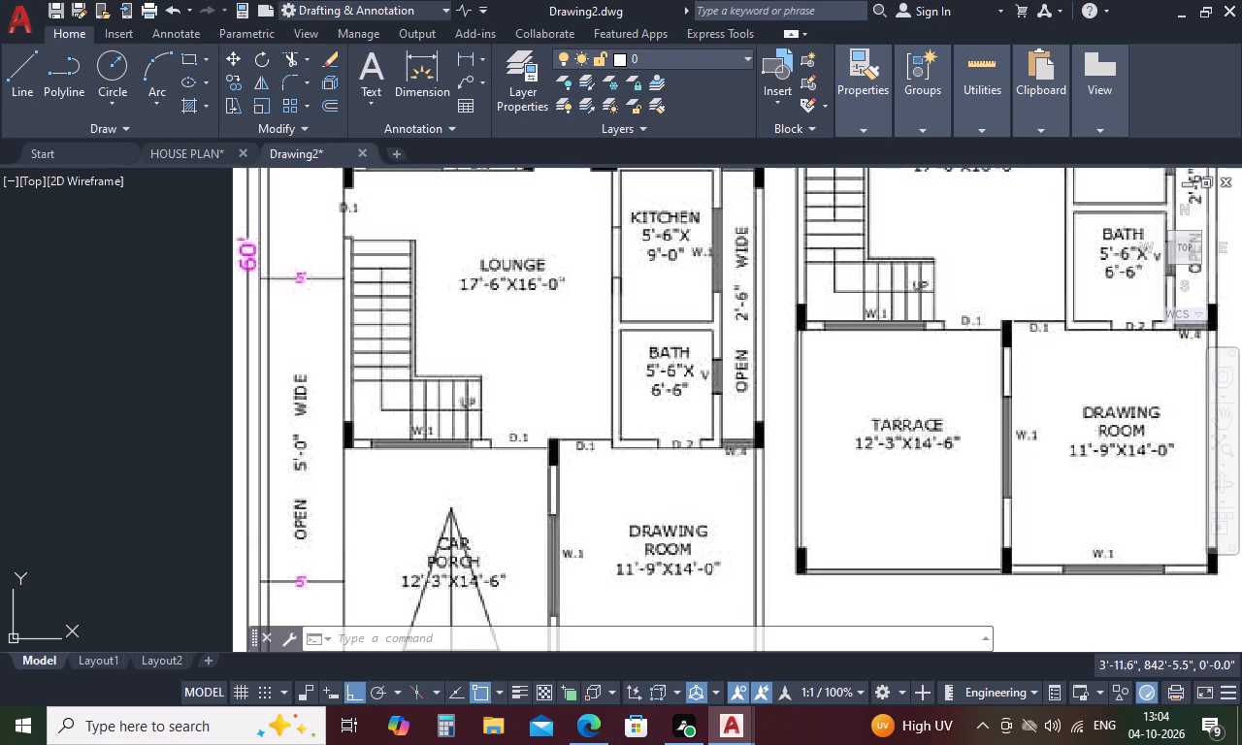
pyautogui.scroll(-2, 531, 289)
pyautogui.press('Escape')
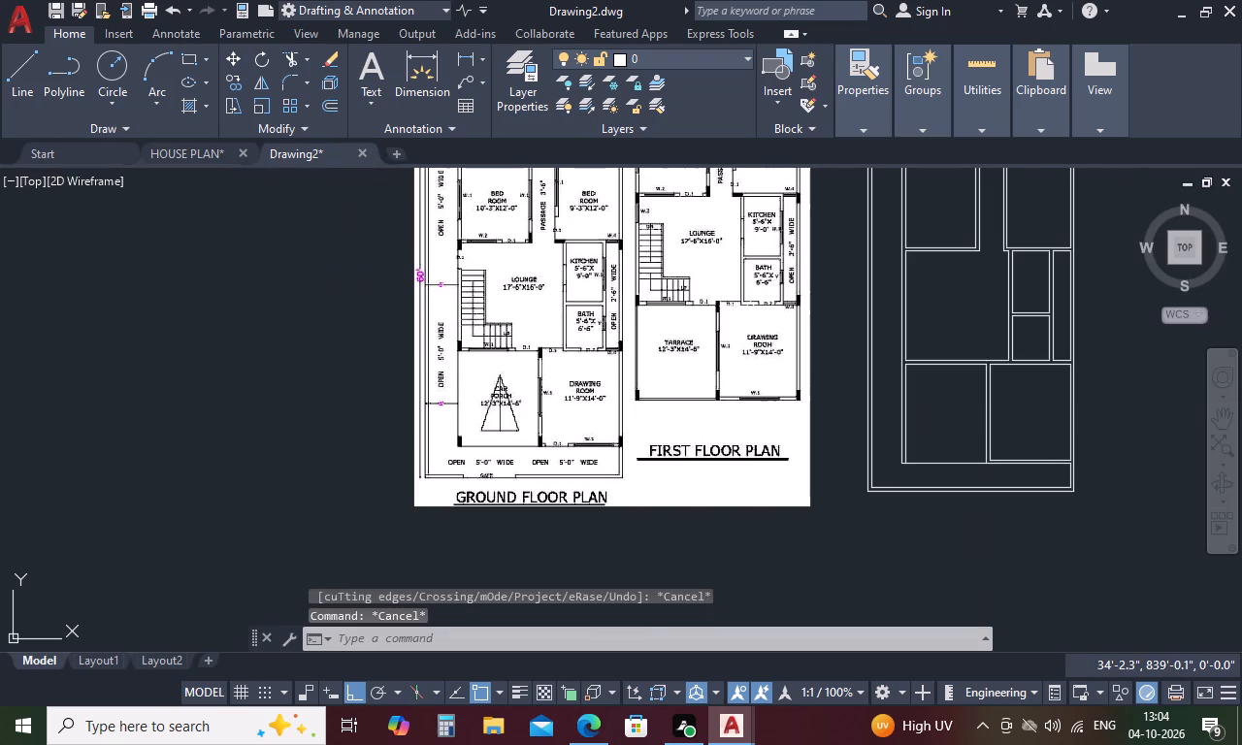
pyautogui.press('o')
pyautogui.press('space')
pyautogui.press('3')
pyautogui.write("'")
pyautogui.press('space')
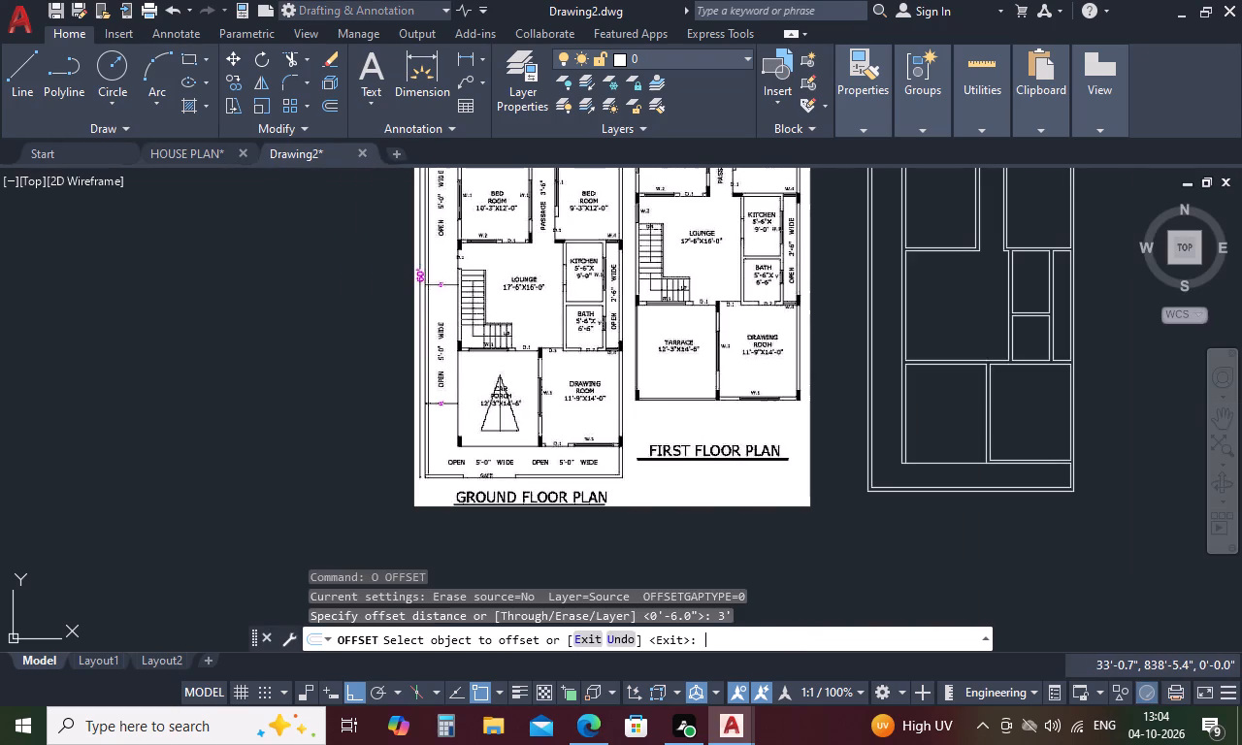
pyautogui.scroll(2, 1114, 282)
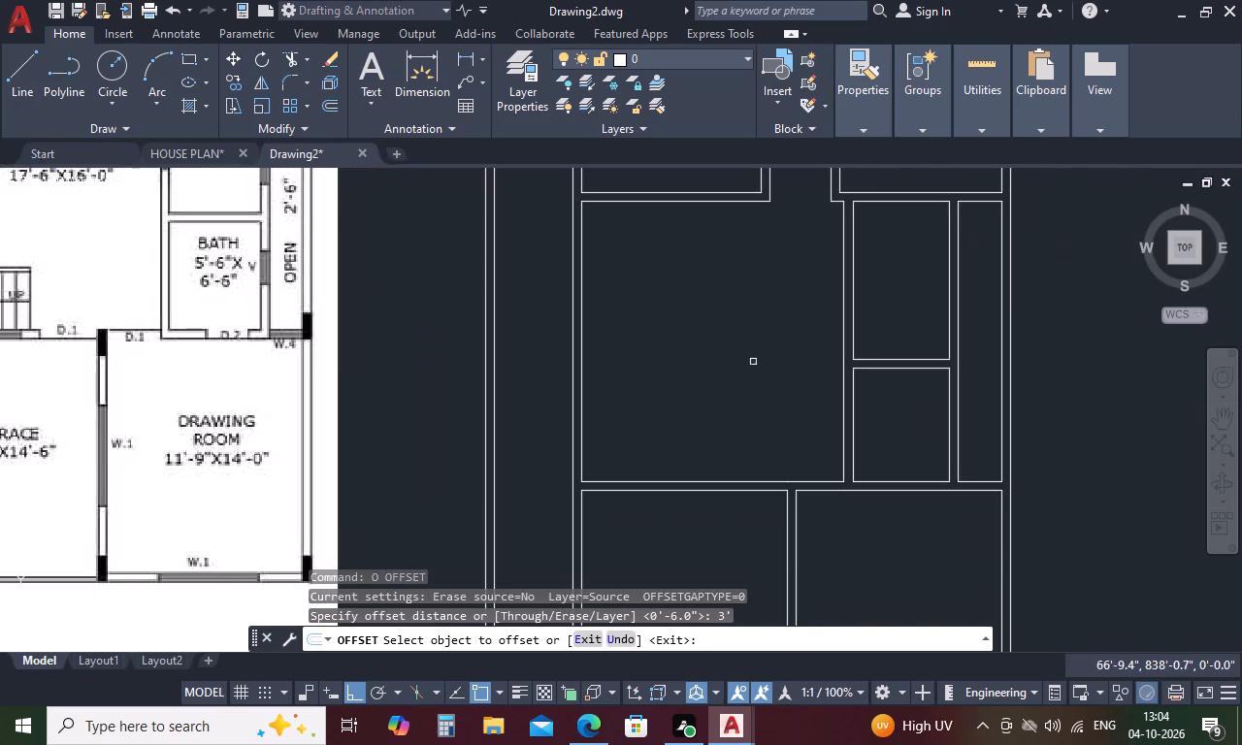
pyautogui.click(581, 402)
pyautogui.click(700, 398)
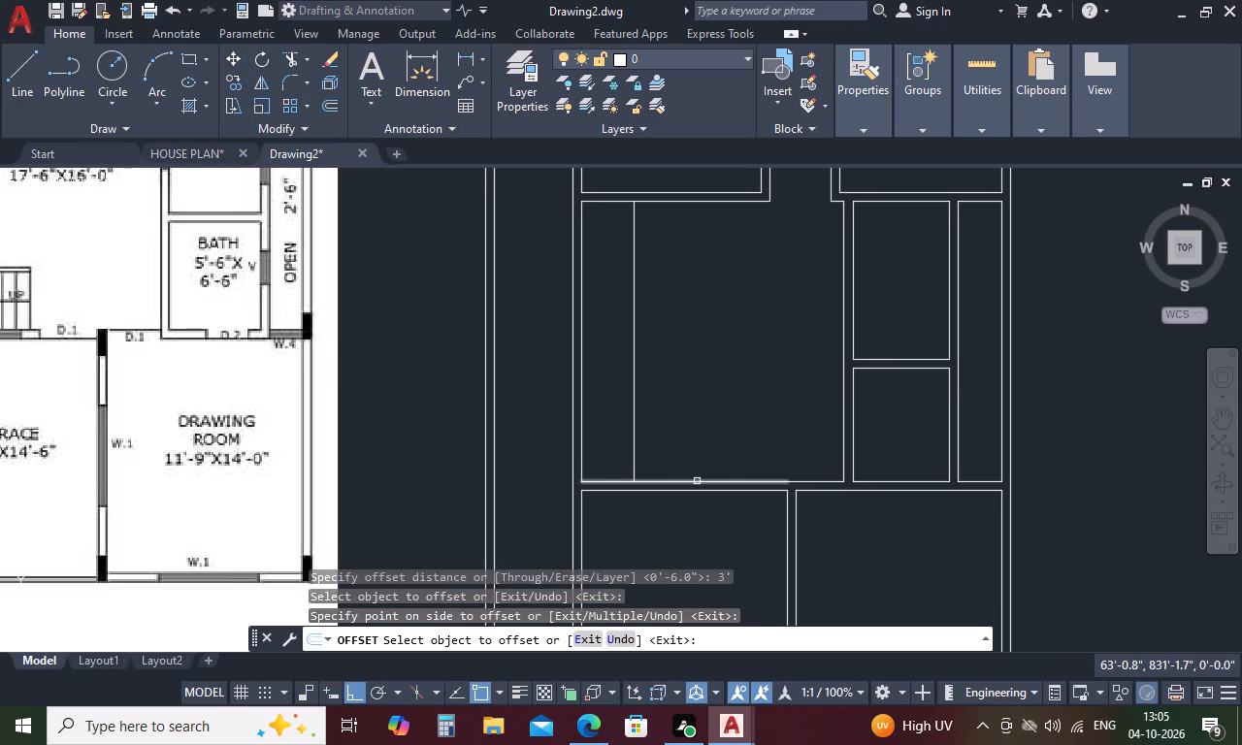
pyautogui.click(697, 481)
pyautogui.click(699, 351)
pyautogui.scroll(-1, 734, 374)
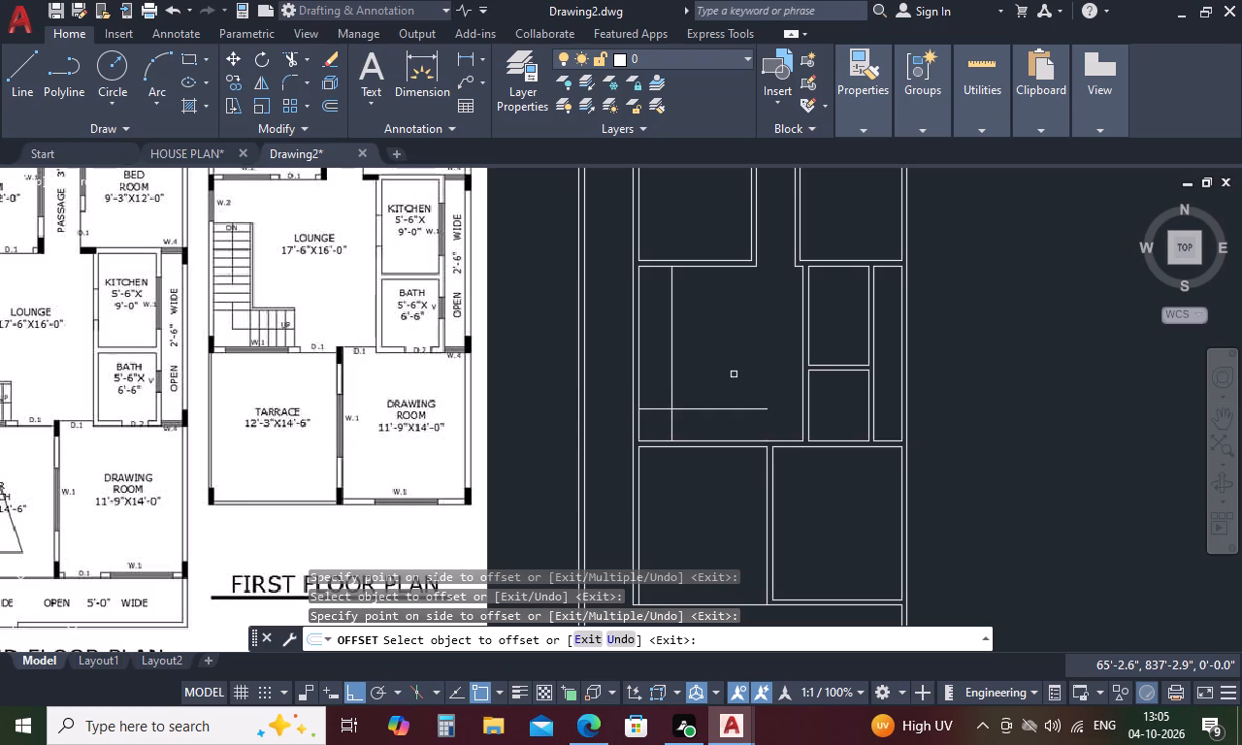
# Offset both staircase outline lines 3" further into the lounge to form the railing.
pyautogui.press('space')
pyautogui.press('space')
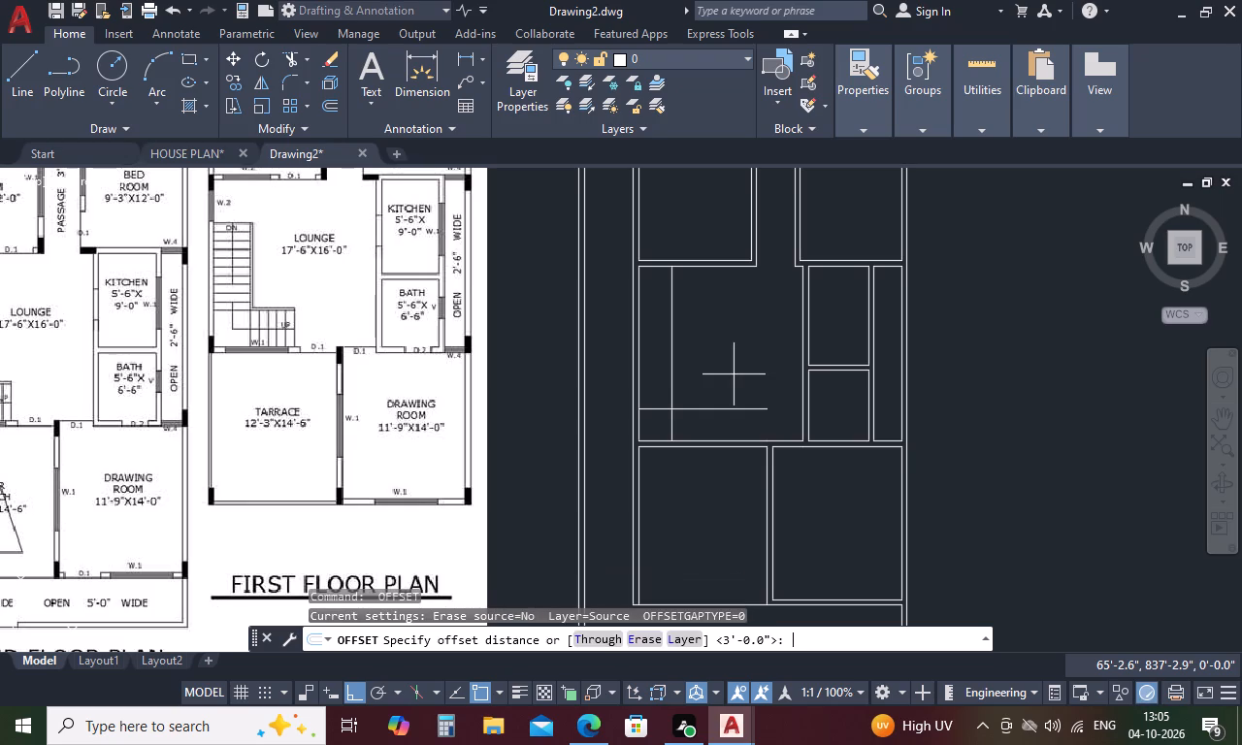
pyautogui.press('3')
pyautogui.press('space')
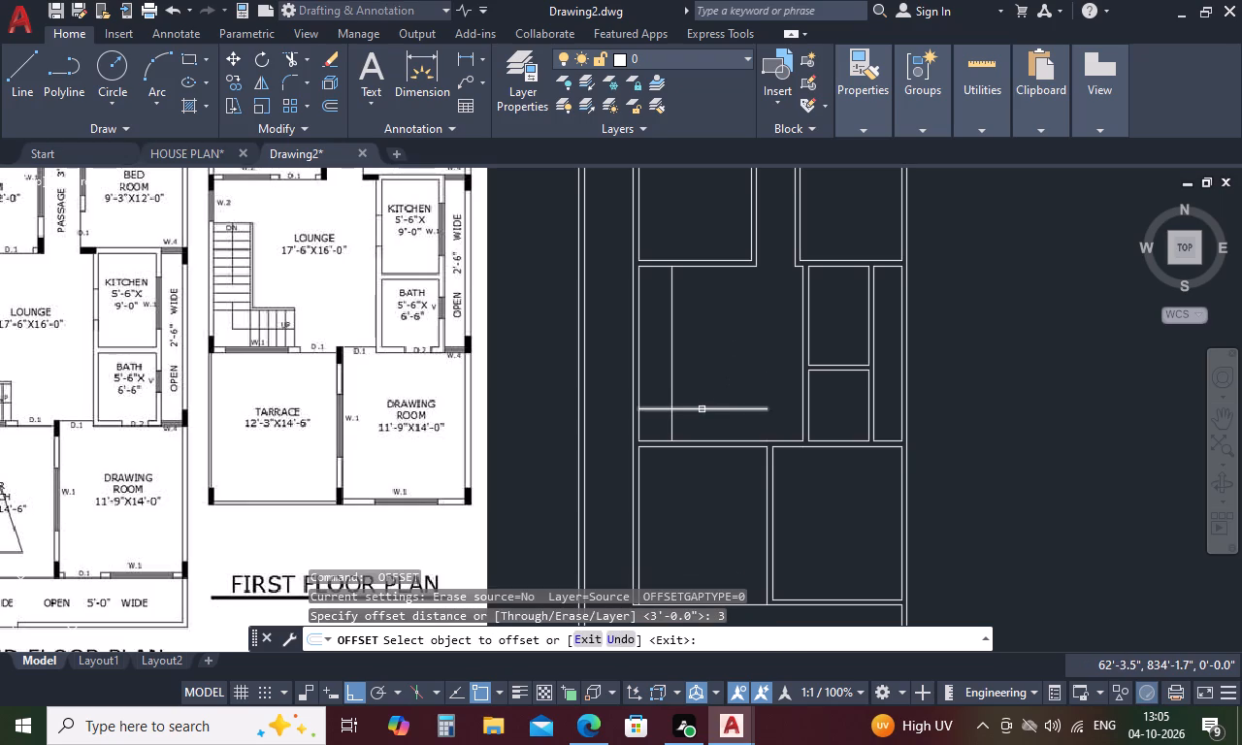
pyautogui.click(702, 409)
pyautogui.click(700, 355)
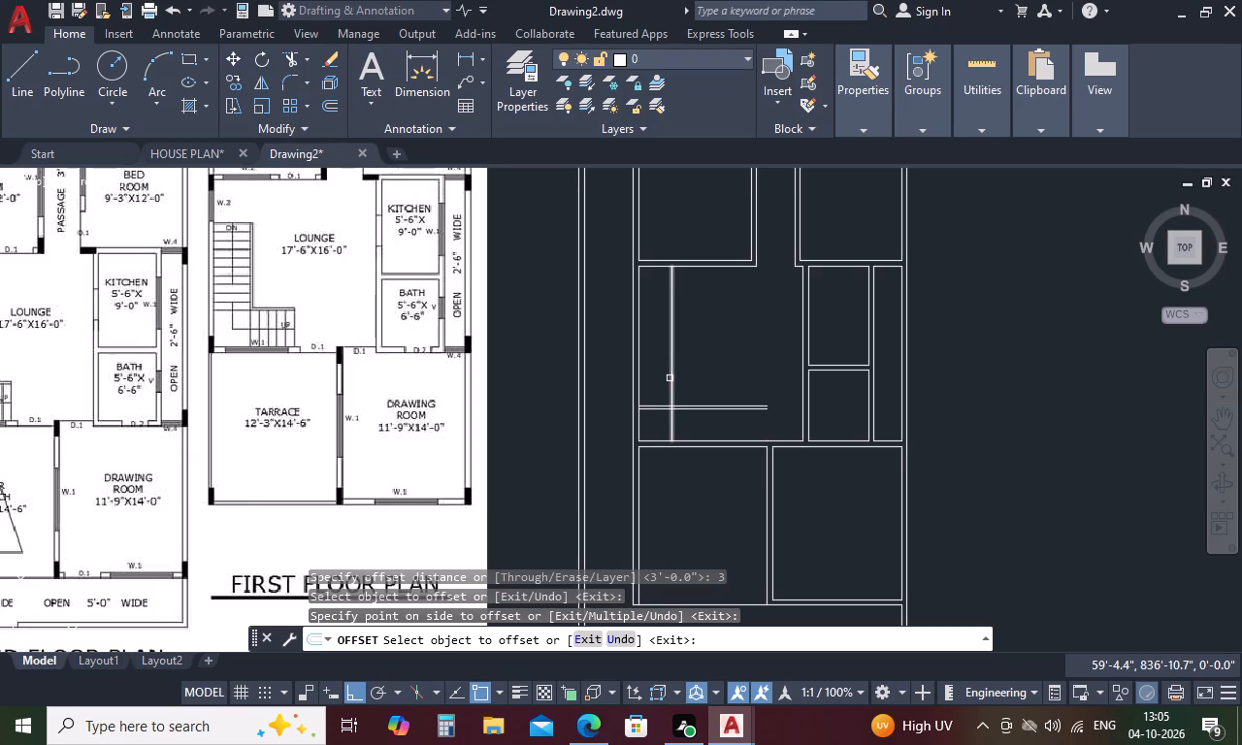
pyautogui.click(670, 378)
pyautogui.click(736, 372)
pyautogui.press('Escape')
# Trim the railing lines' overlapping ends so both pairs meet in a clean L-shaped corner.
pyautogui.write('TR')
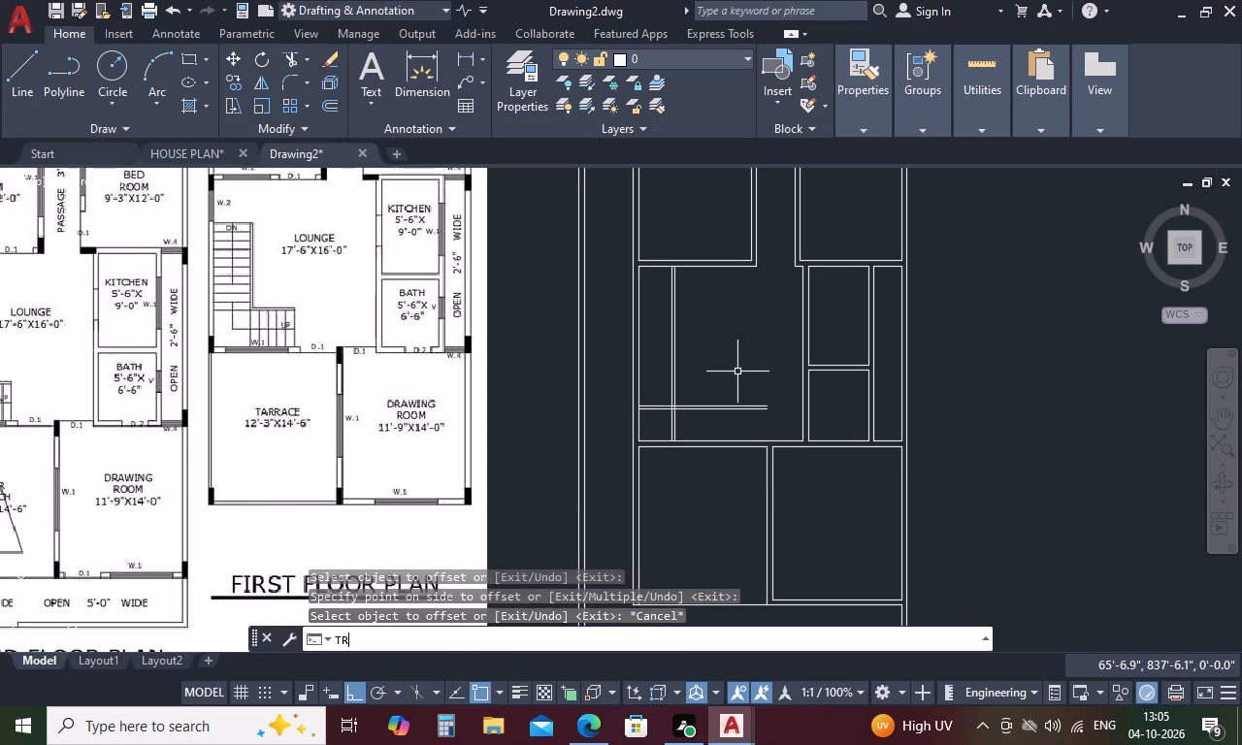
pyautogui.press('space')
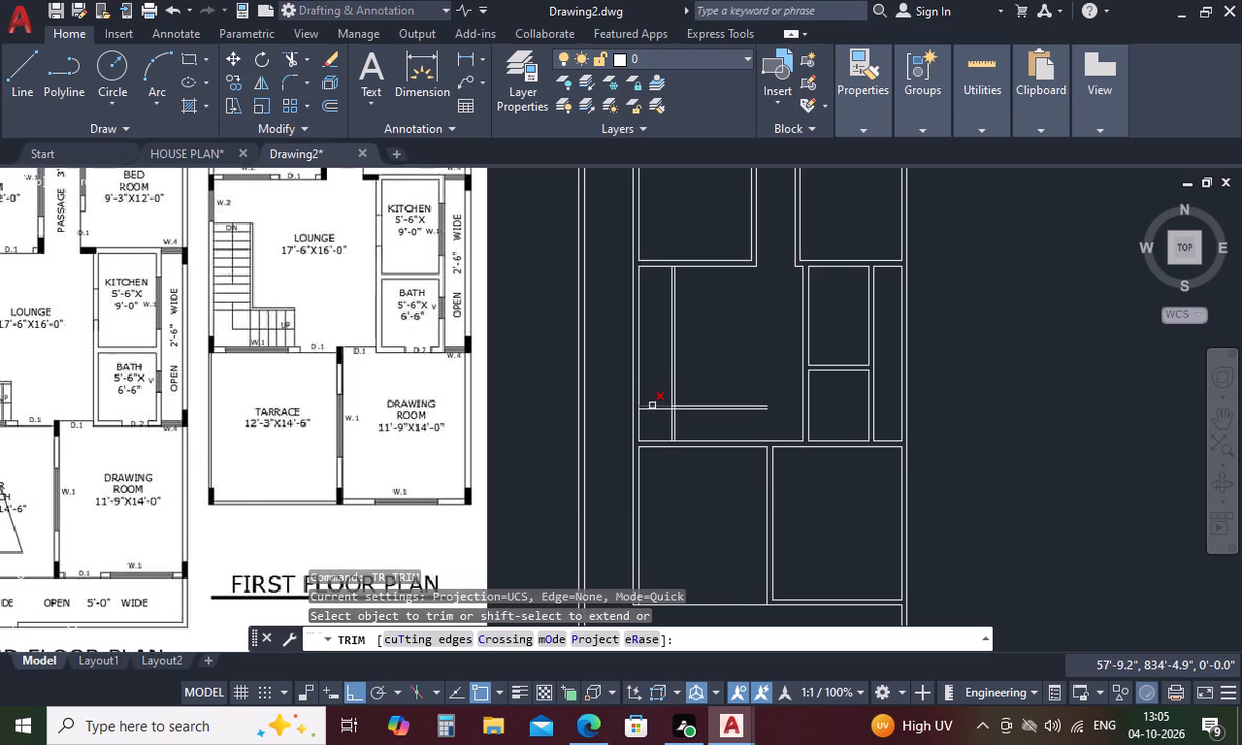
pyautogui.scroll(3, 649, 401)
pyautogui.moveTo(658, 389); pyautogui.dragTo(746, 486)
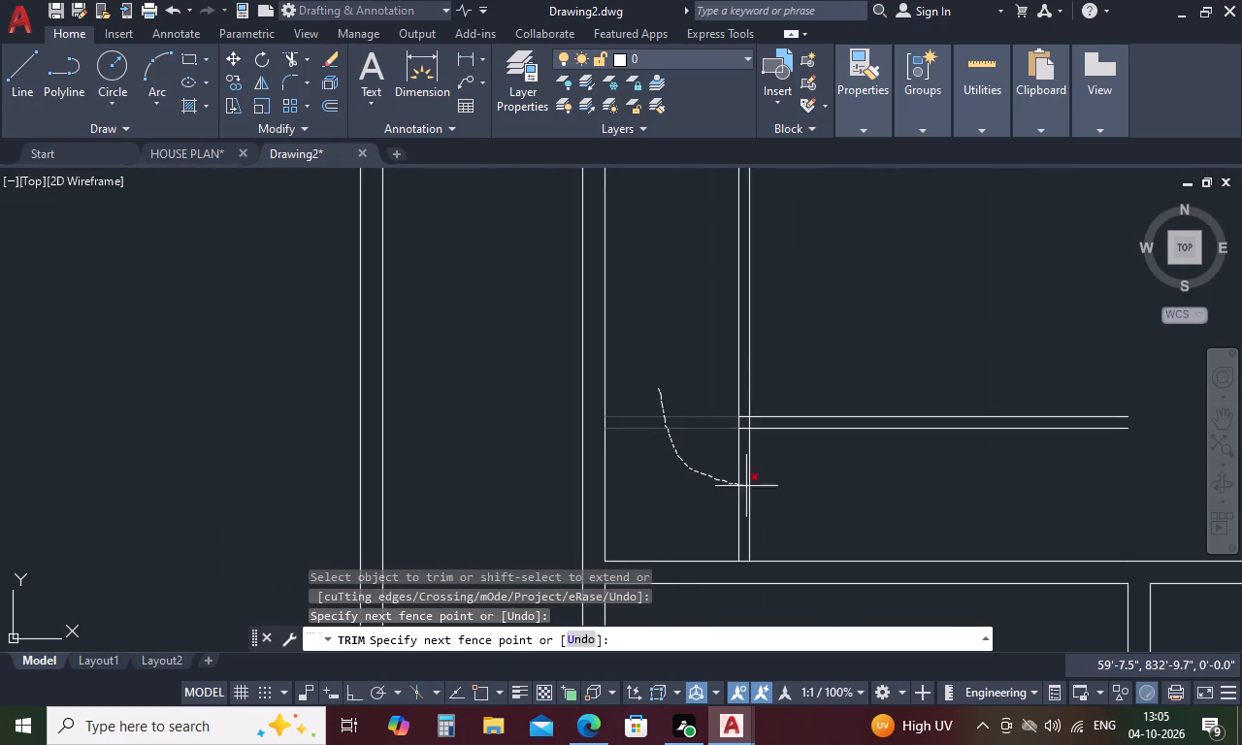
pyautogui.moveTo(746, 486); pyautogui.dragTo(774, 490)
pyautogui.scroll(3, 747, 400)
pyautogui.moveTo(734, 447); pyautogui.dragTo(743, 490)
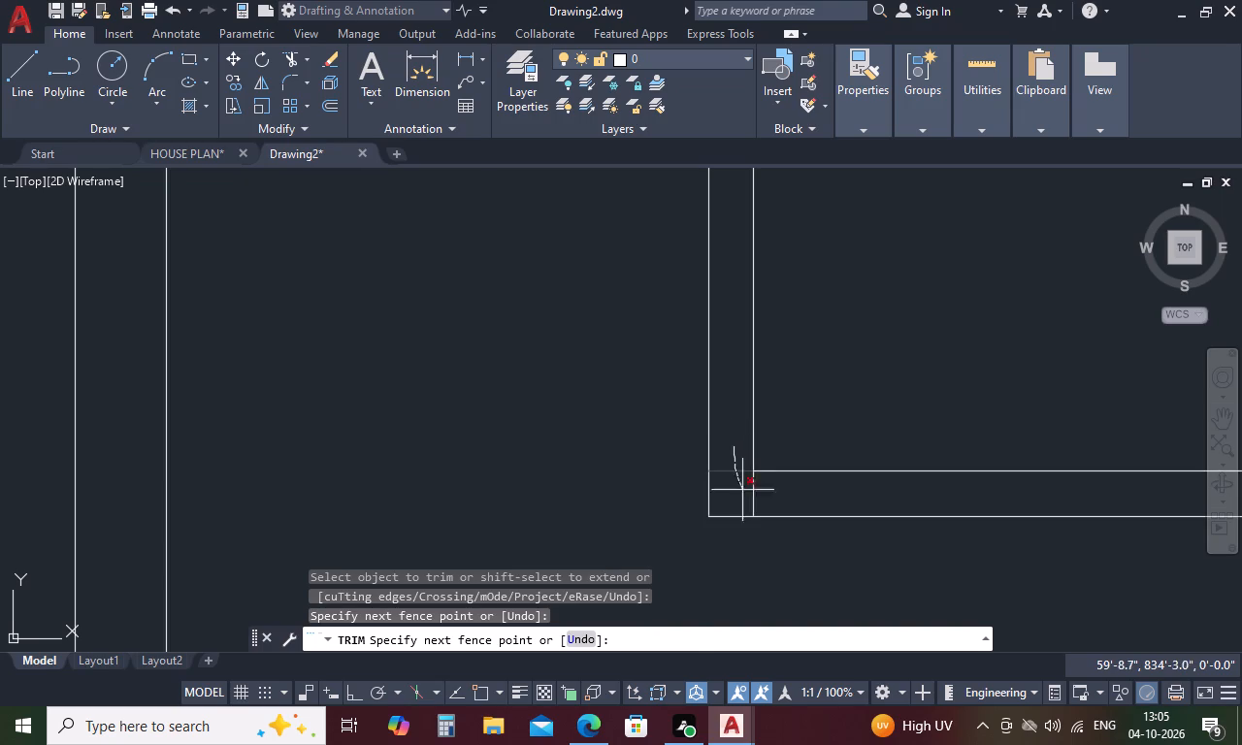
pyautogui.moveTo(743, 490); pyautogui.dragTo(768, 499)
pyautogui.scroll(-6, 782, 418)
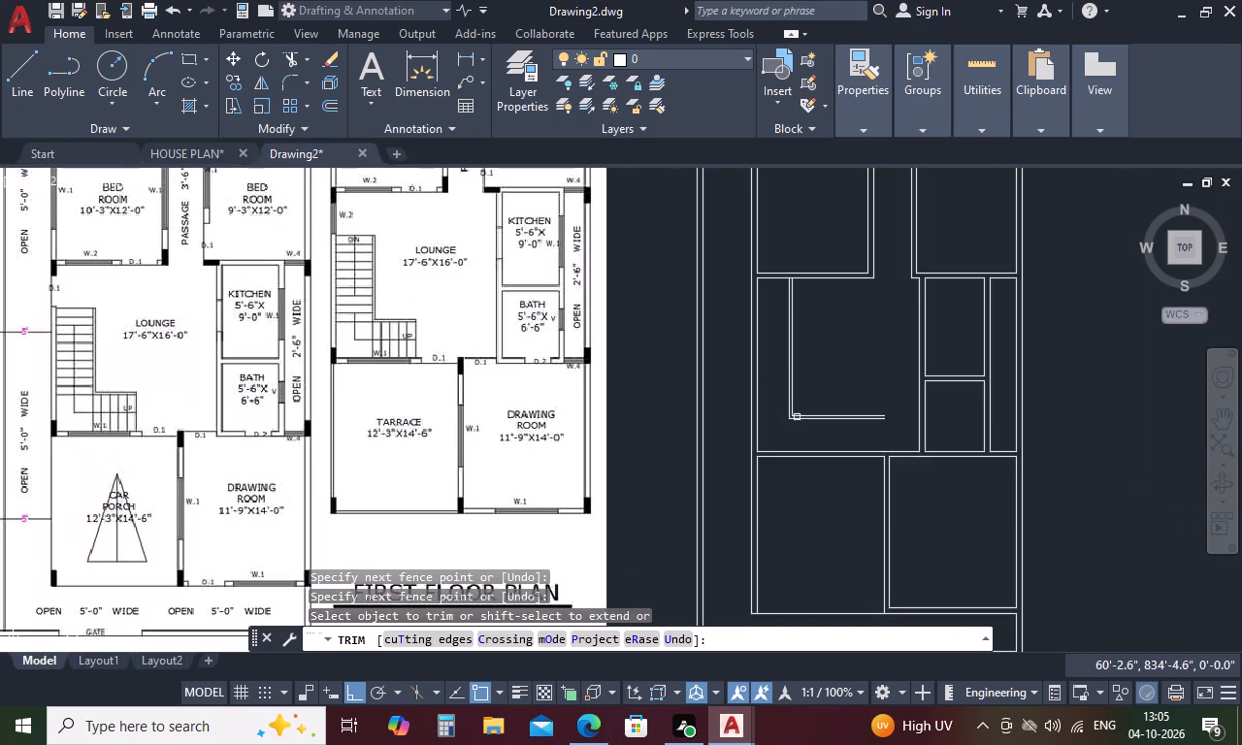
pyautogui.press('Escape')
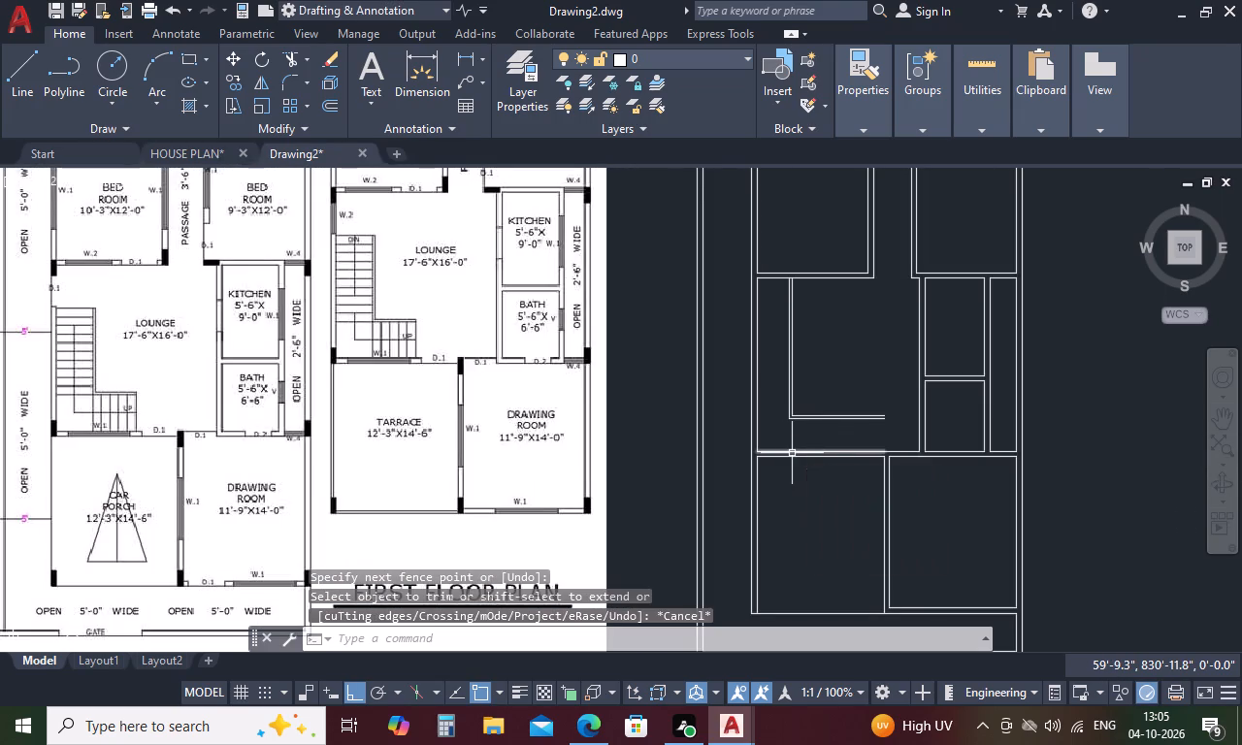
# Draw two landing lines from the railing's outer corner, one to the lounge's left wall and one to its bottom wall.
pyautogui.write('L')
pyautogui.press('space')
pyautogui.scroll(2, 784, 397)
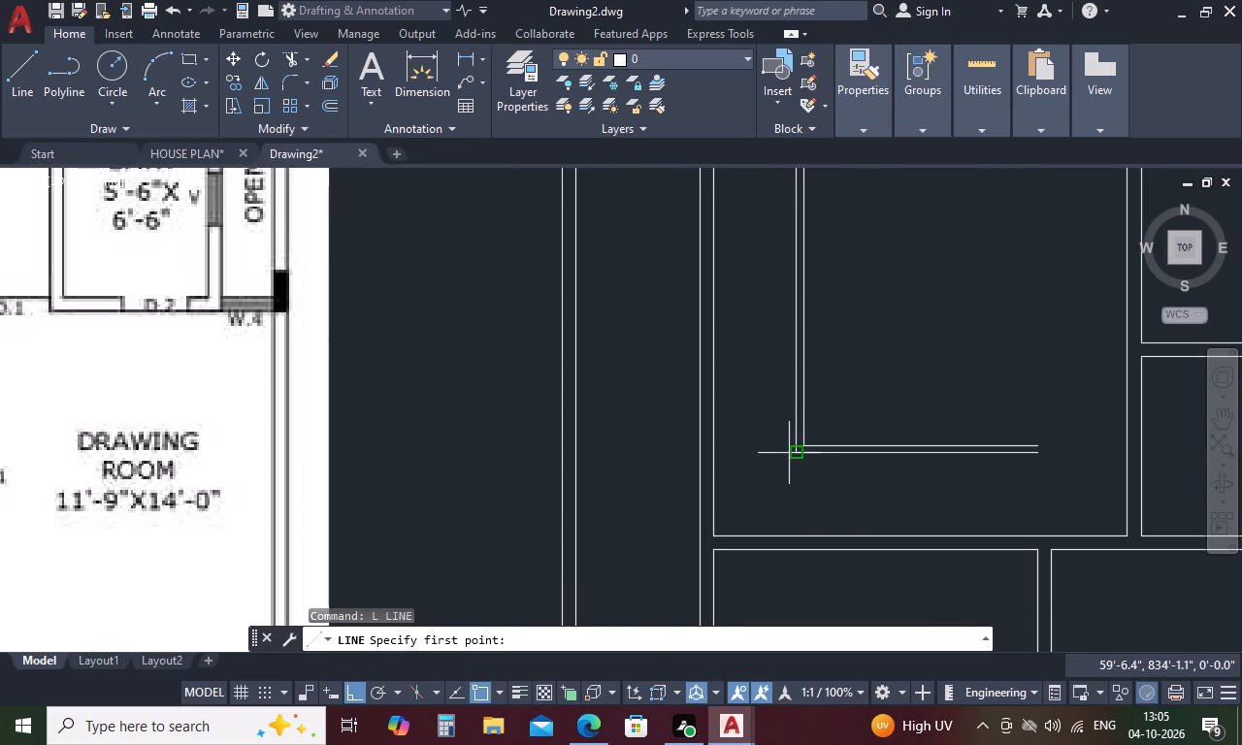
pyautogui.click(796, 453)
pyautogui.click(716, 456)
pyautogui.press('Escape')
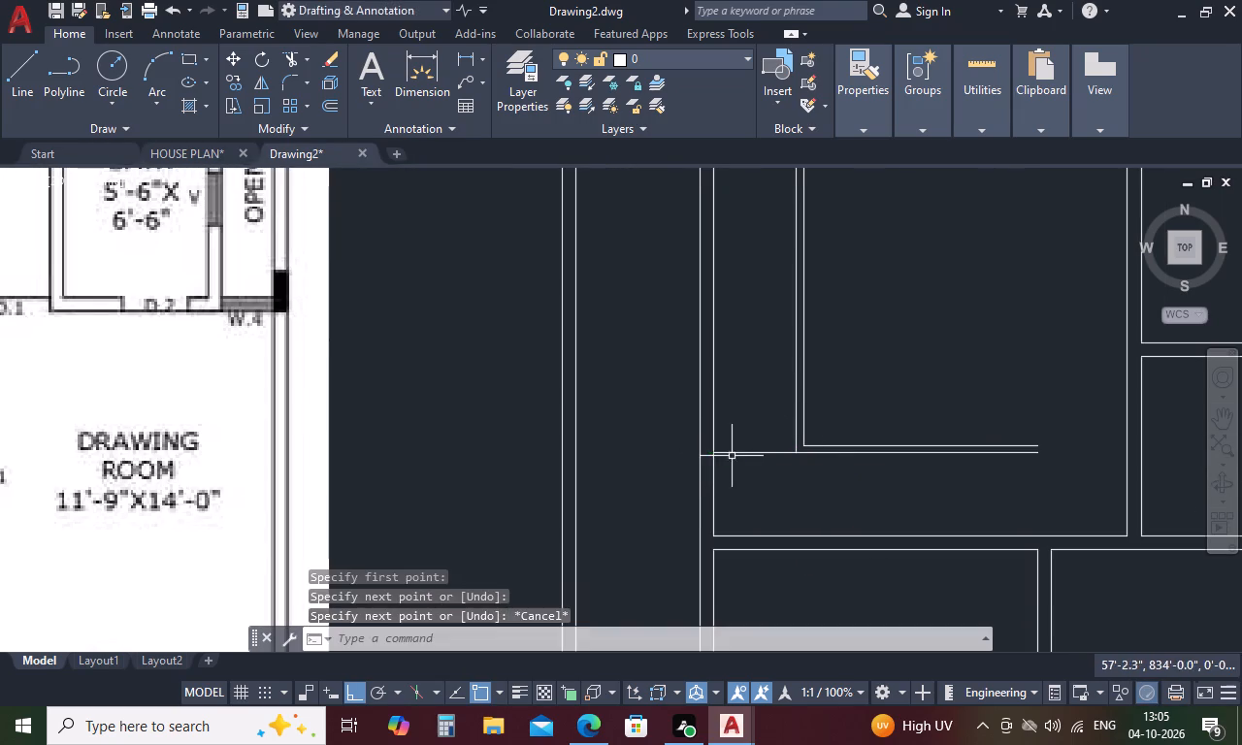
pyautogui.scroll(-1, 768, 407)
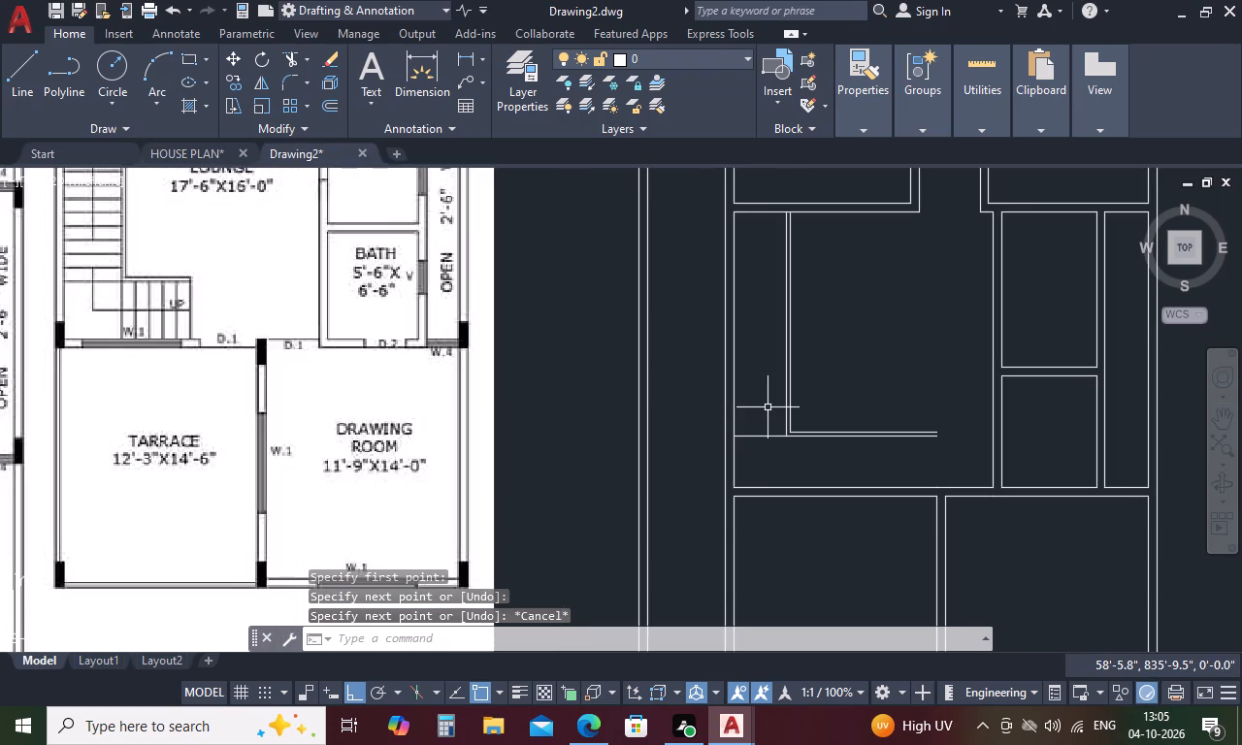
pyautogui.write('L')
pyautogui.press('space')
pyautogui.click(787, 438)
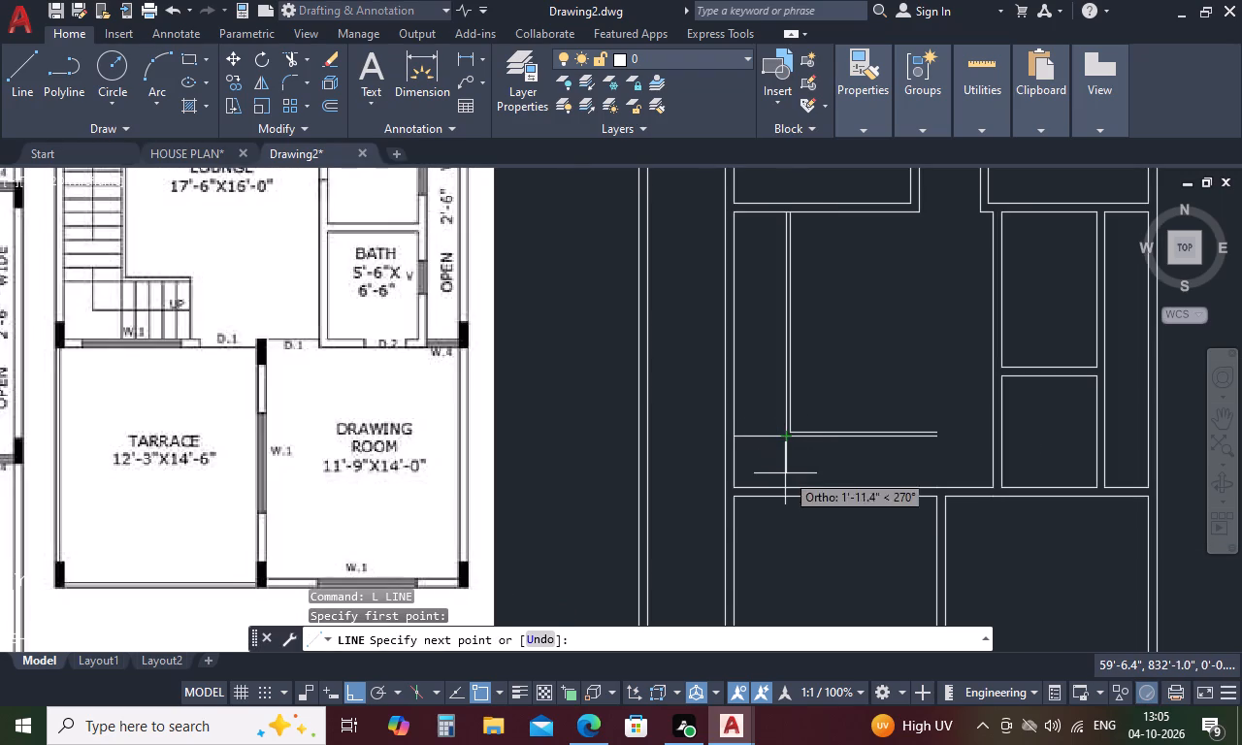
pyautogui.click(788, 485)
pyautogui.press('Escape')
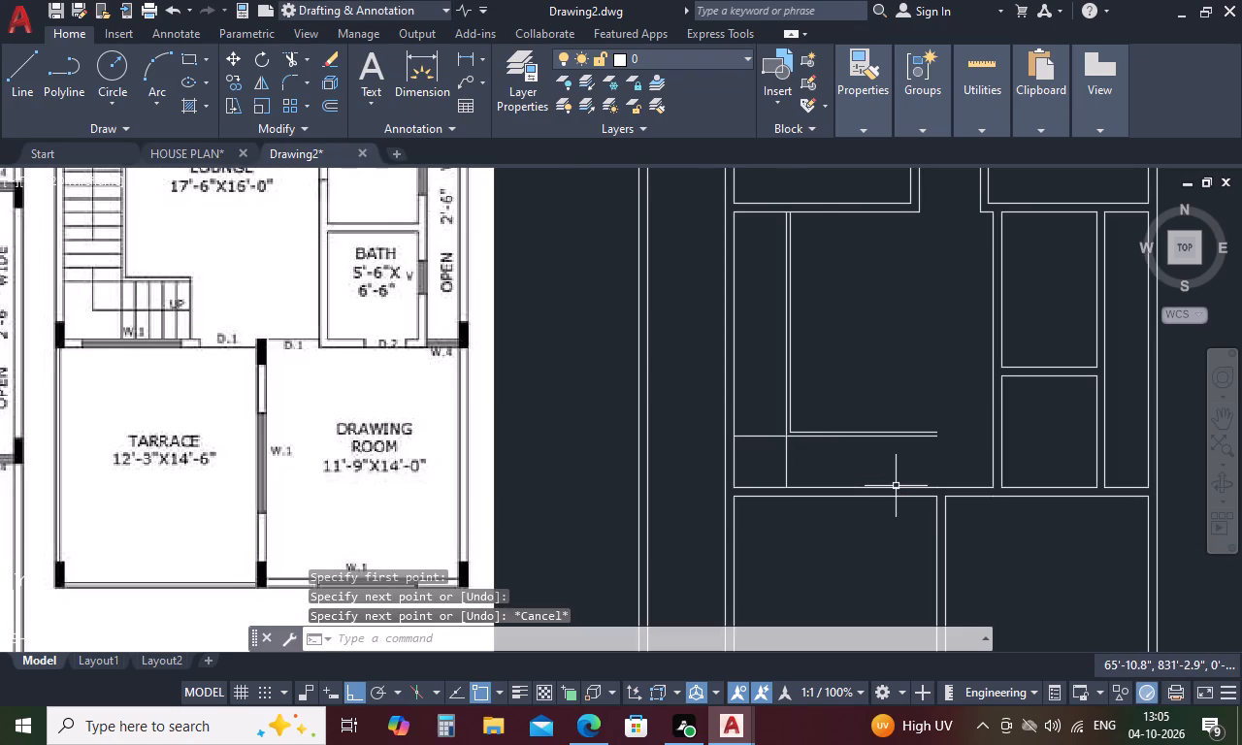
# Offset the landing's vertical line 10" to the right five times in succession as the lower flight's treads.
pyautogui.write('O')
pyautogui.press('space')
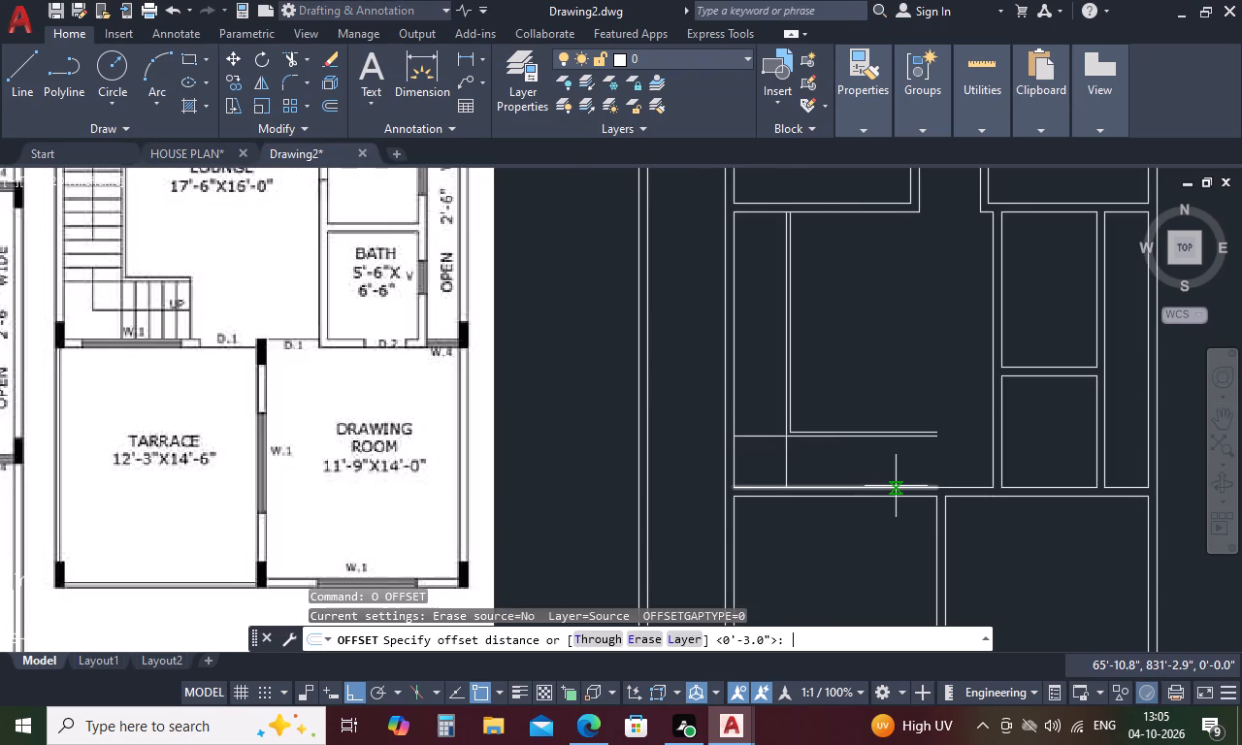
pyautogui.press('1')
pyautogui.press('0')
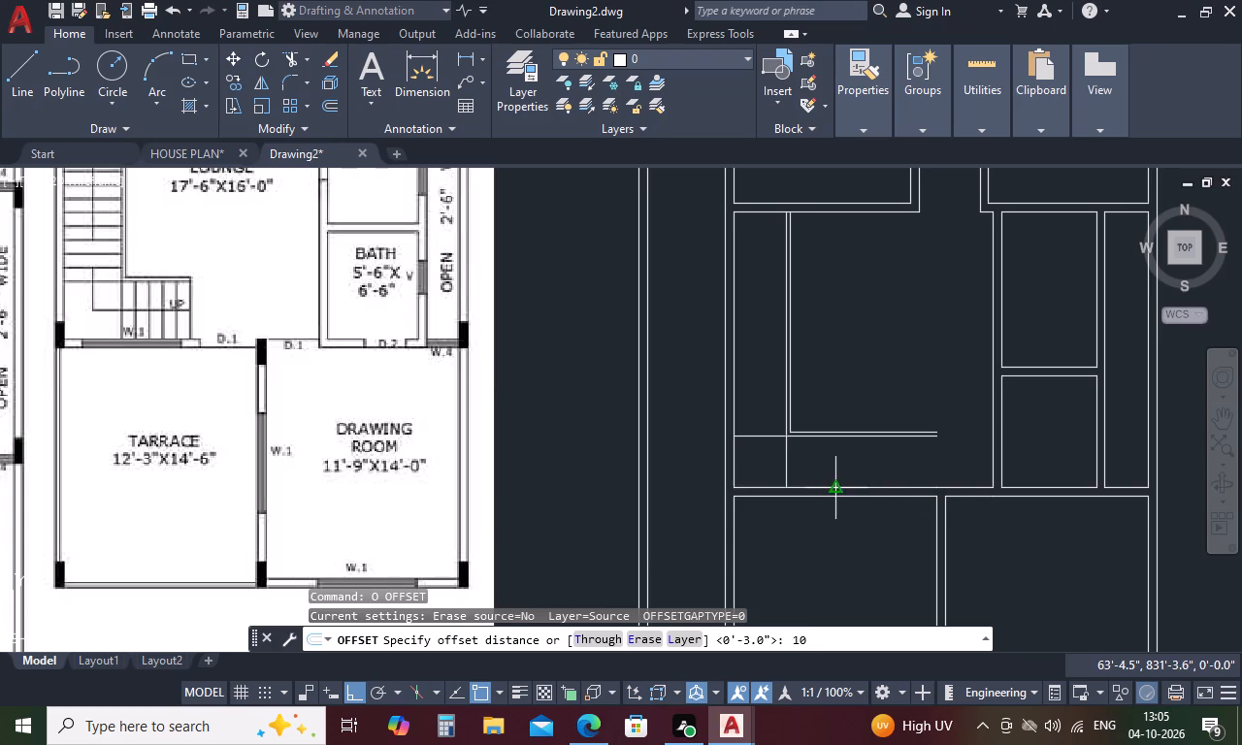
pyautogui.press('space')
pyautogui.click(786, 465)
pyautogui.click(853, 457)
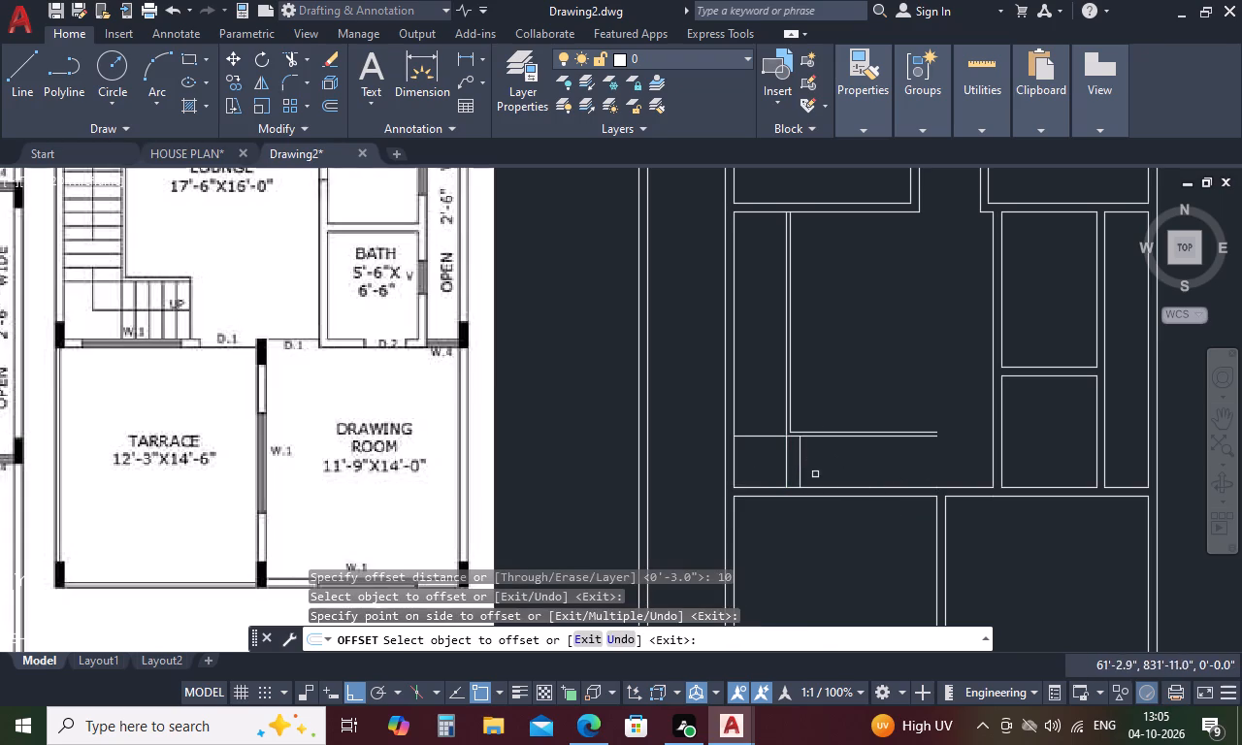
pyautogui.click(800, 478)
pyautogui.click(858, 467)
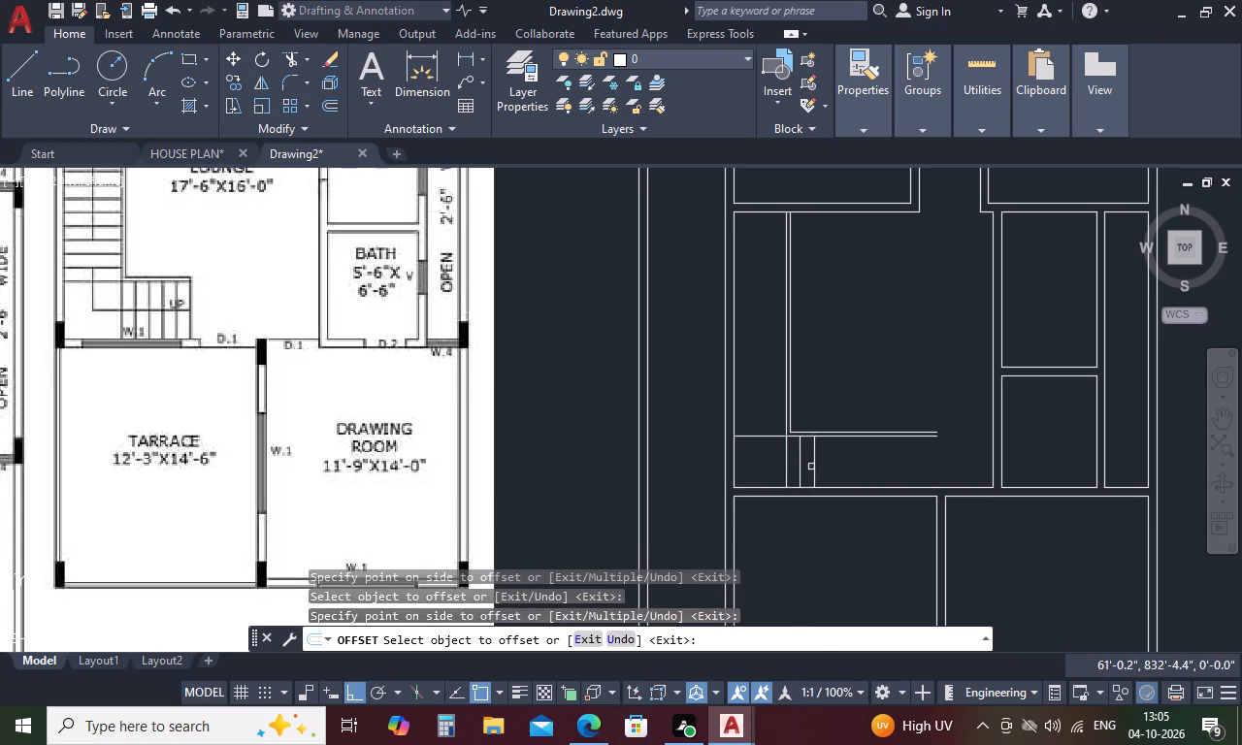
pyautogui.click(814, 464)
pyautogui.click(854, 455)
pyautogui.click(831, 467)
pyautogui.click(866, 461)
pyautogui.moveTo(842, 470); pyautogui.dragTo(853, 470)
pyautogui.click(894, 466)
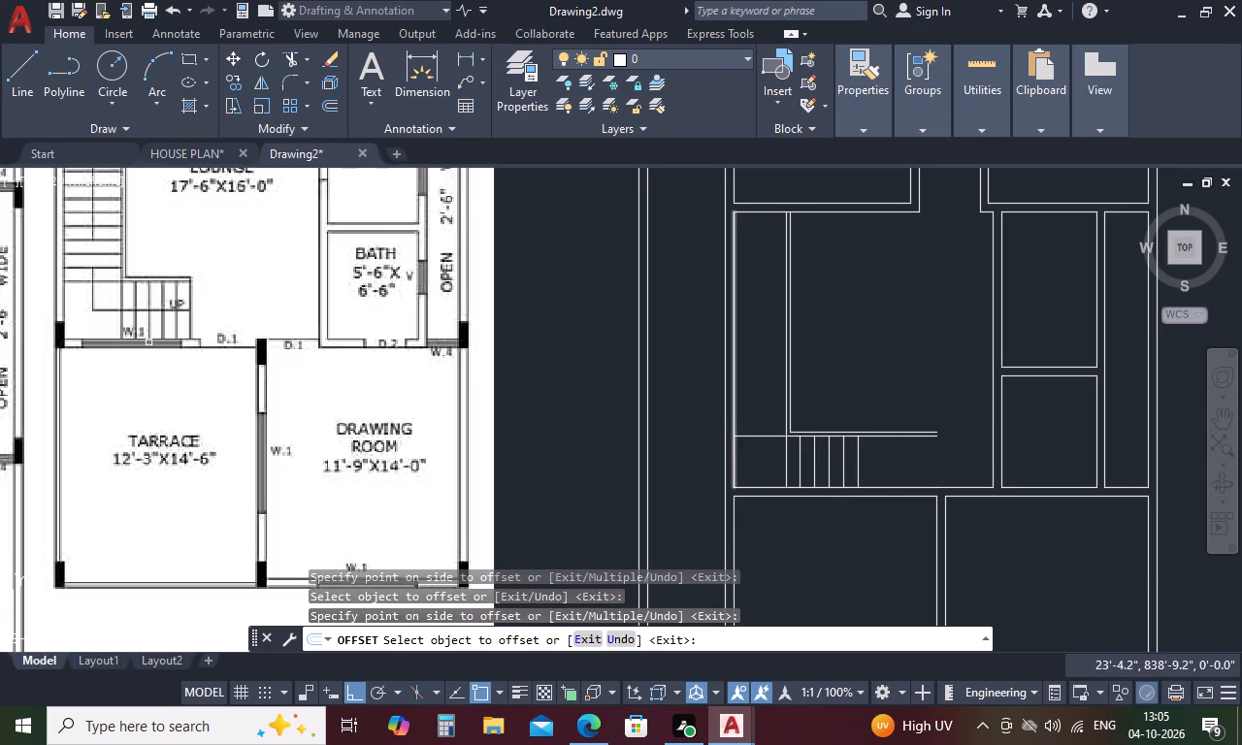
# Offset the landing's horizontal line 10" upward ten times in succession as the treads of the staircase's upper flight.
pyautogui.scroll(1, 66, 229)
pyautogui.scroll(-2, 68, 228)
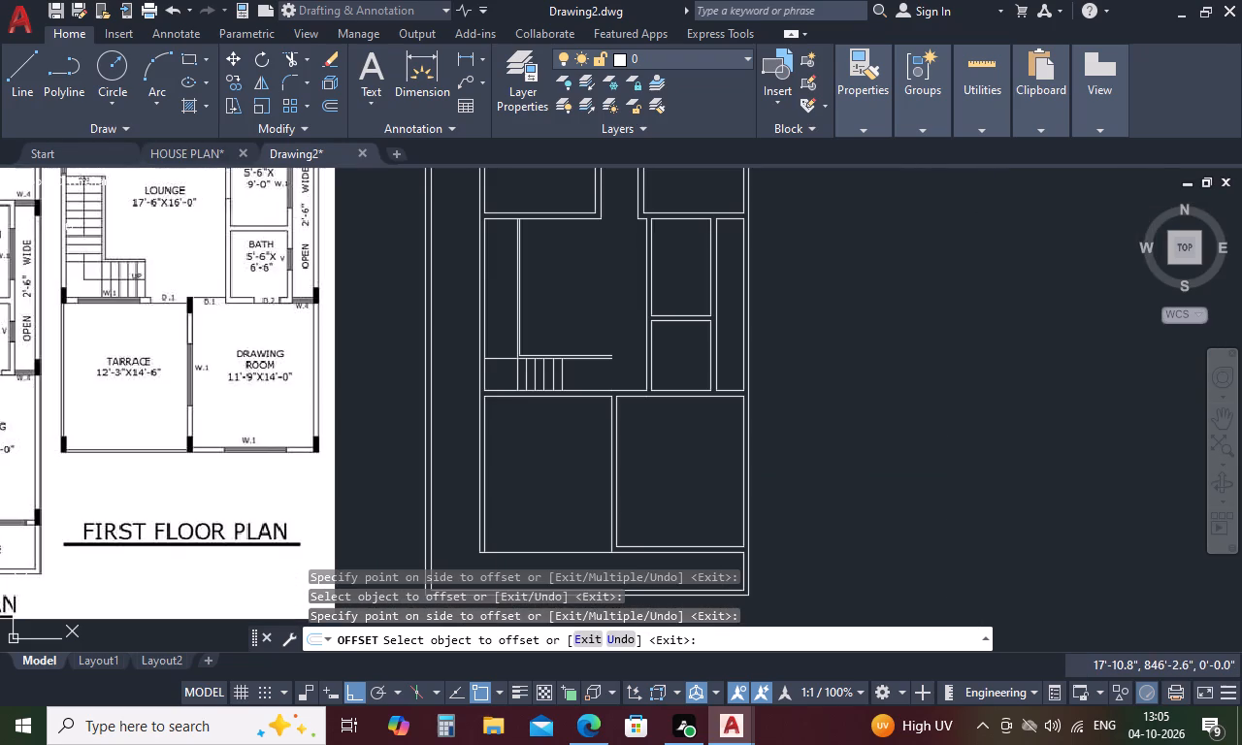
pyautogui.scroll(2, 89, 178)
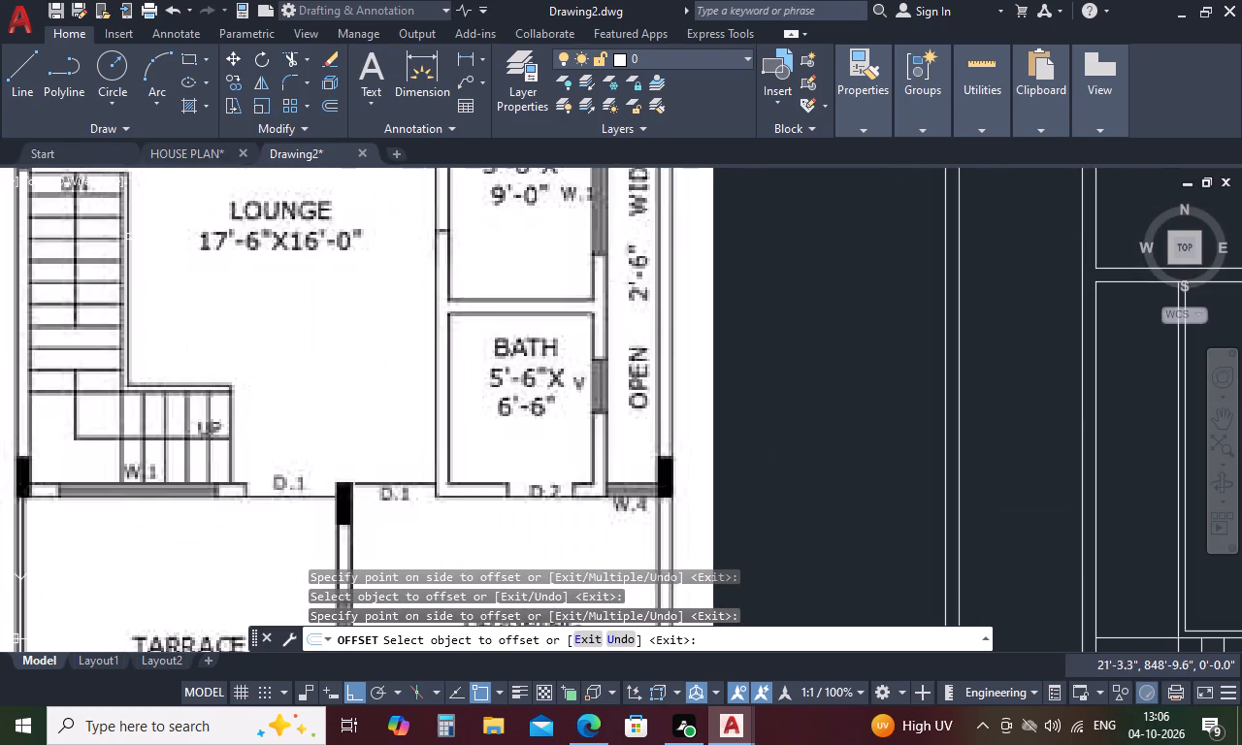
pyautogui.scroll(-3, 135, 246)
pyautogui.scroll(4, 125, 219)
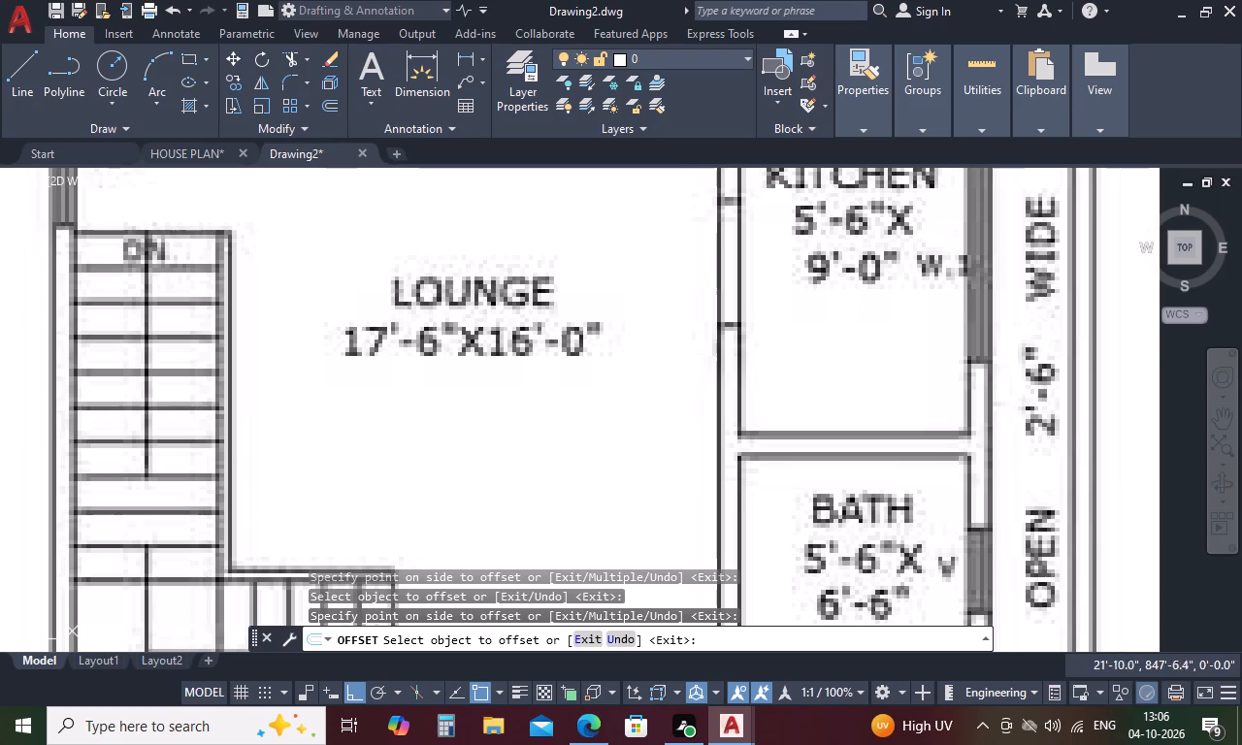
pyautogui.scroll(-3, 293, 324)
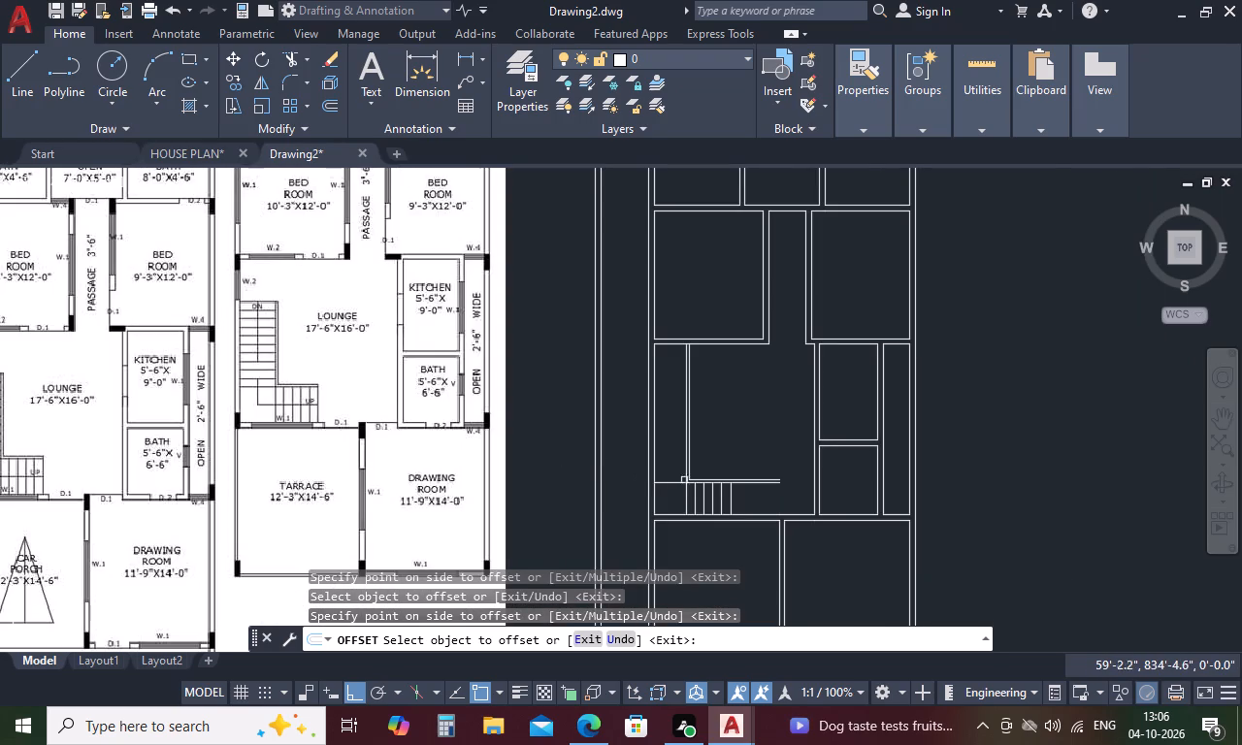
pyautogui.click(674, 483)
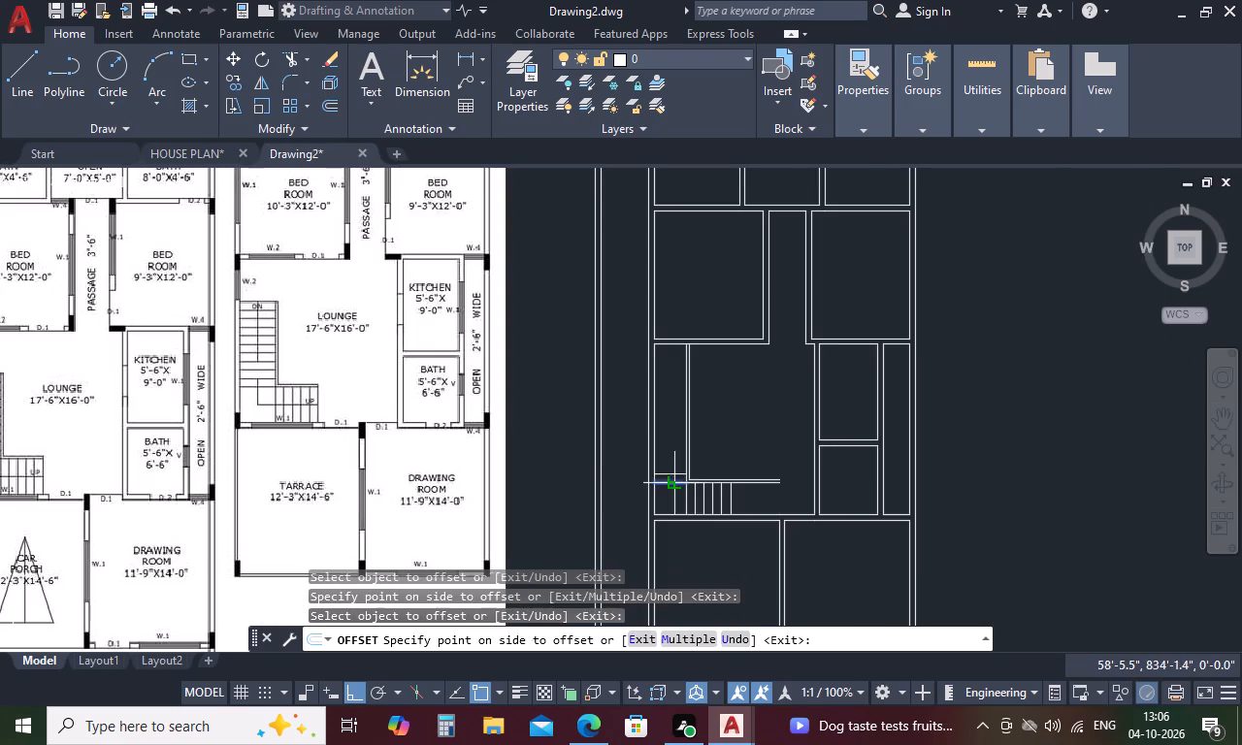
pyautogui.click(674, 468)
pyautogui.click(674, 473)
pyautogui.click(672, 457)
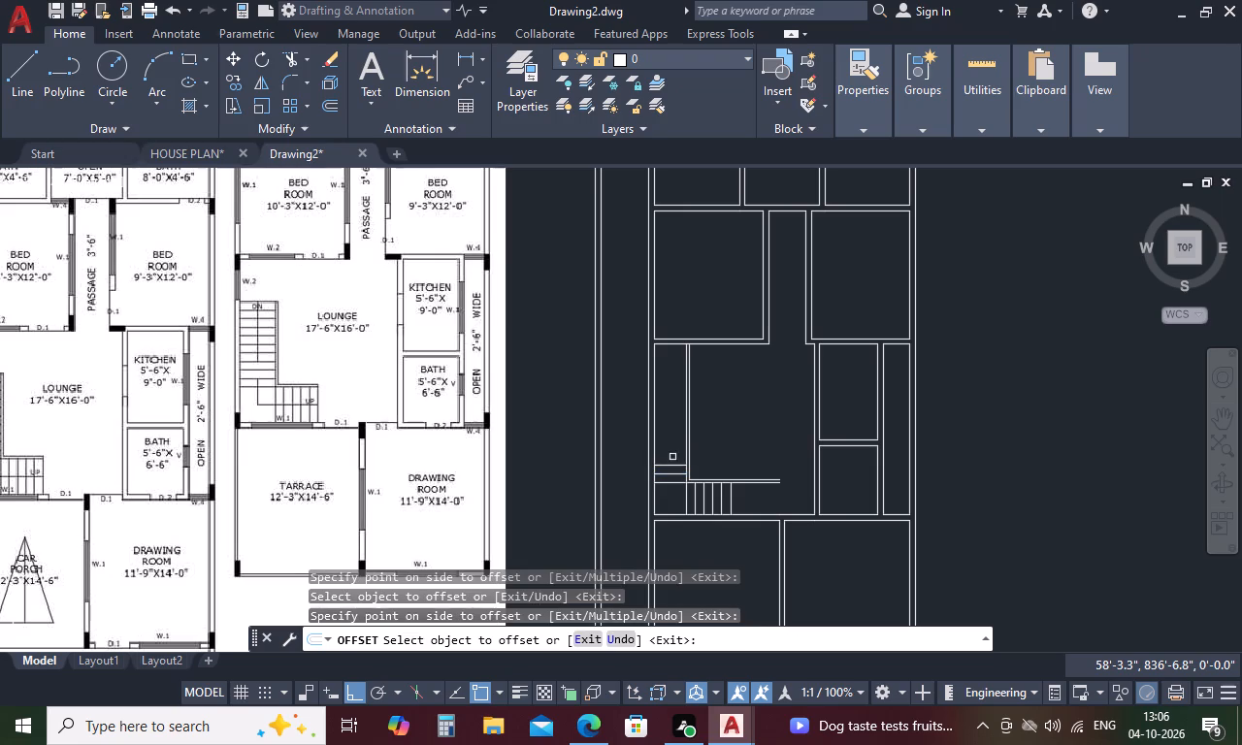
pyautogui.click(672, 466)
pyautogui.click(672, 438)
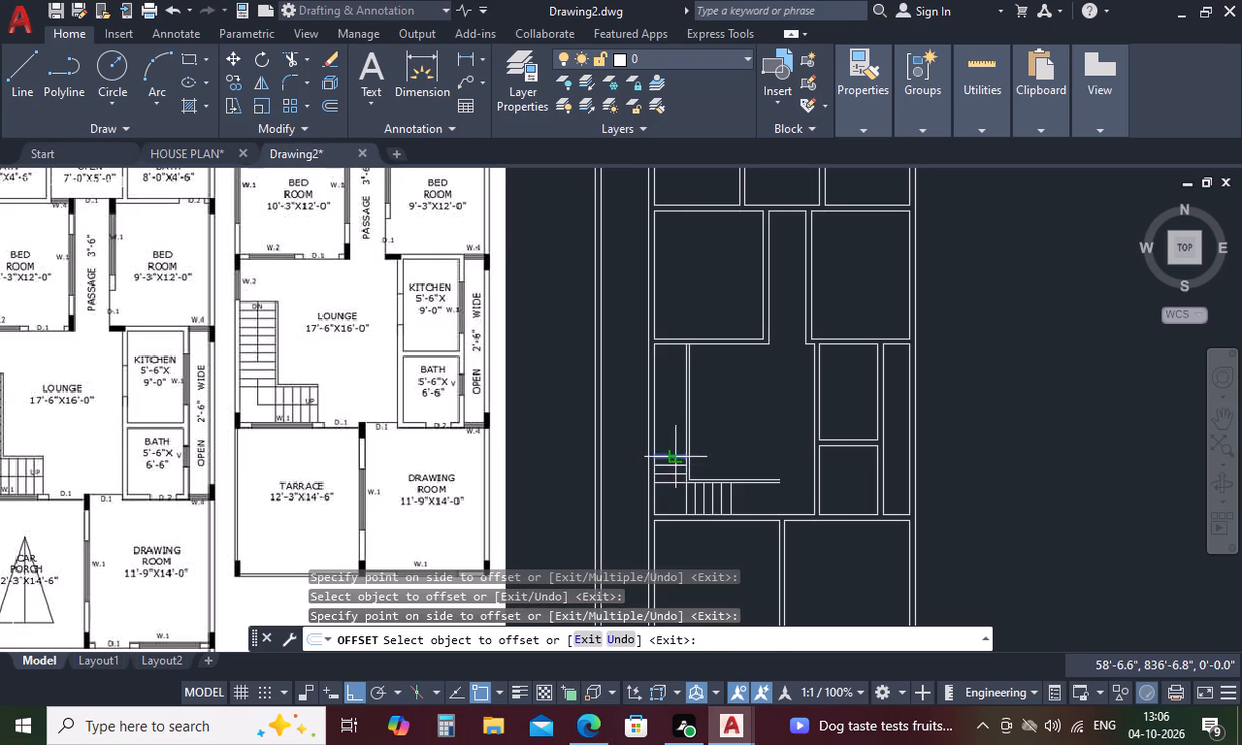
pyautogui.click(675, 457)
pyautogui.click(672, 437)
pyautogui.click(672, 447)
pyautogui.click(673, 426)
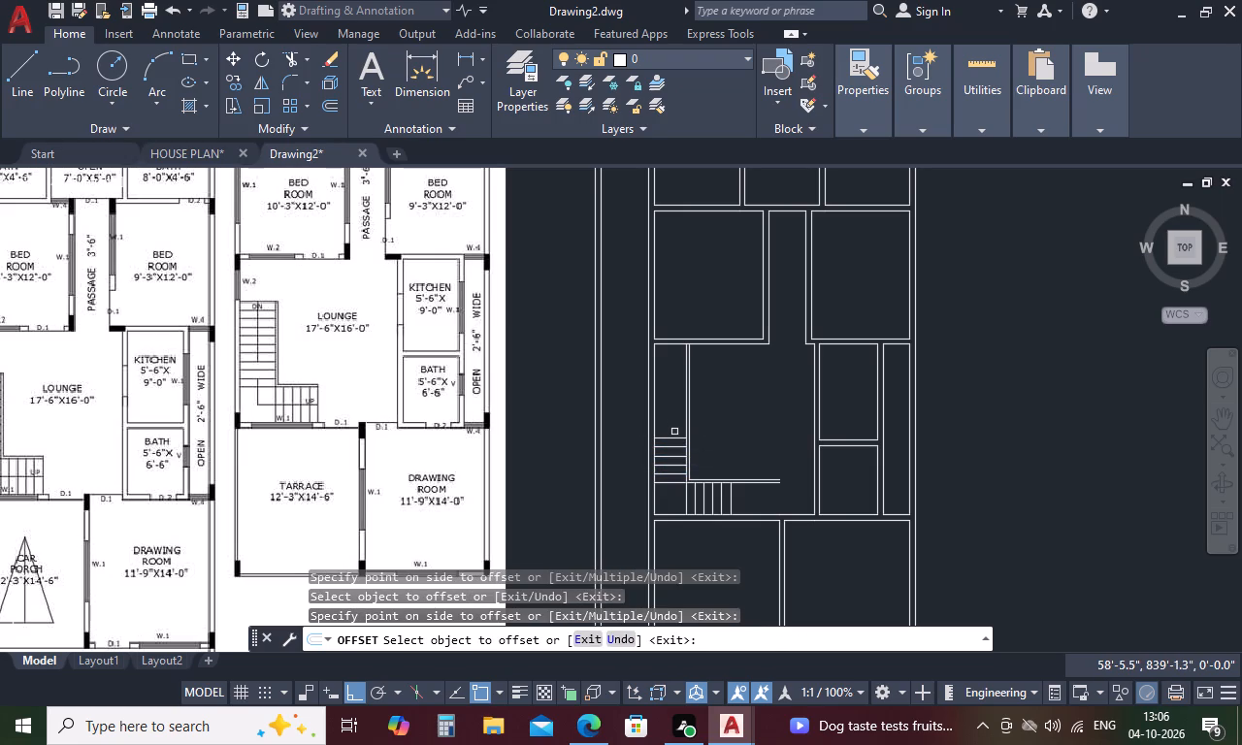
pyautogui.click(675, 437)
pyautogui.click(671, 417)
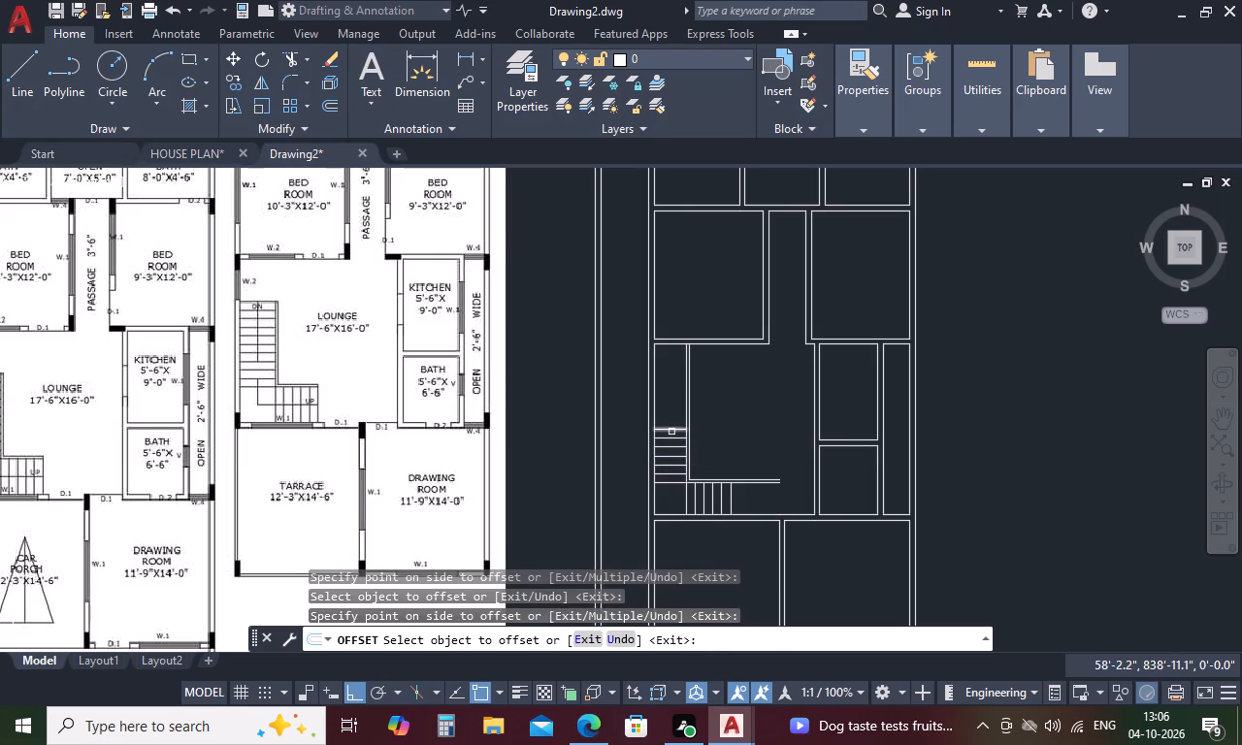
pyautogui.click(671, 432)
pyautogui.click(665, 407)
pyautogui.click(668, 420)
pyautogui.click(669, 403)
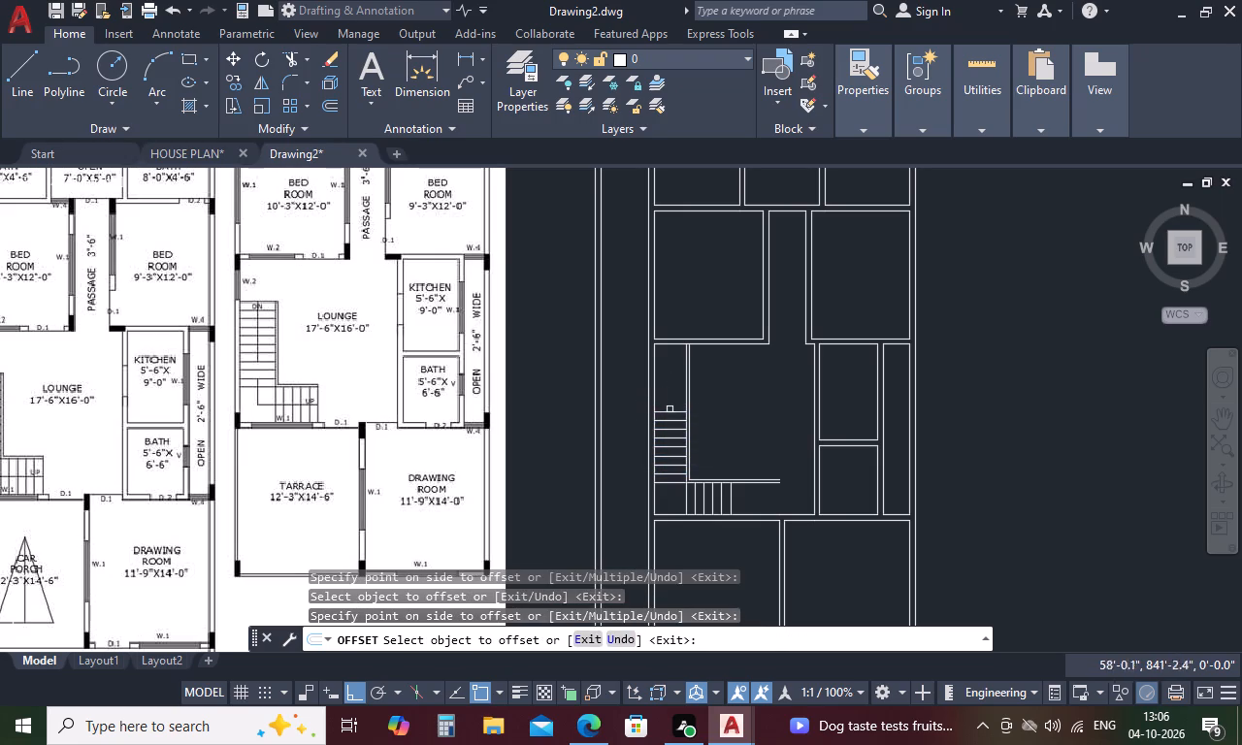
pyautogui.click(671, 414)
pyautogui.click(671, 399)
pyautogui.click(672, 402)
pyautogui.click(672, 388)
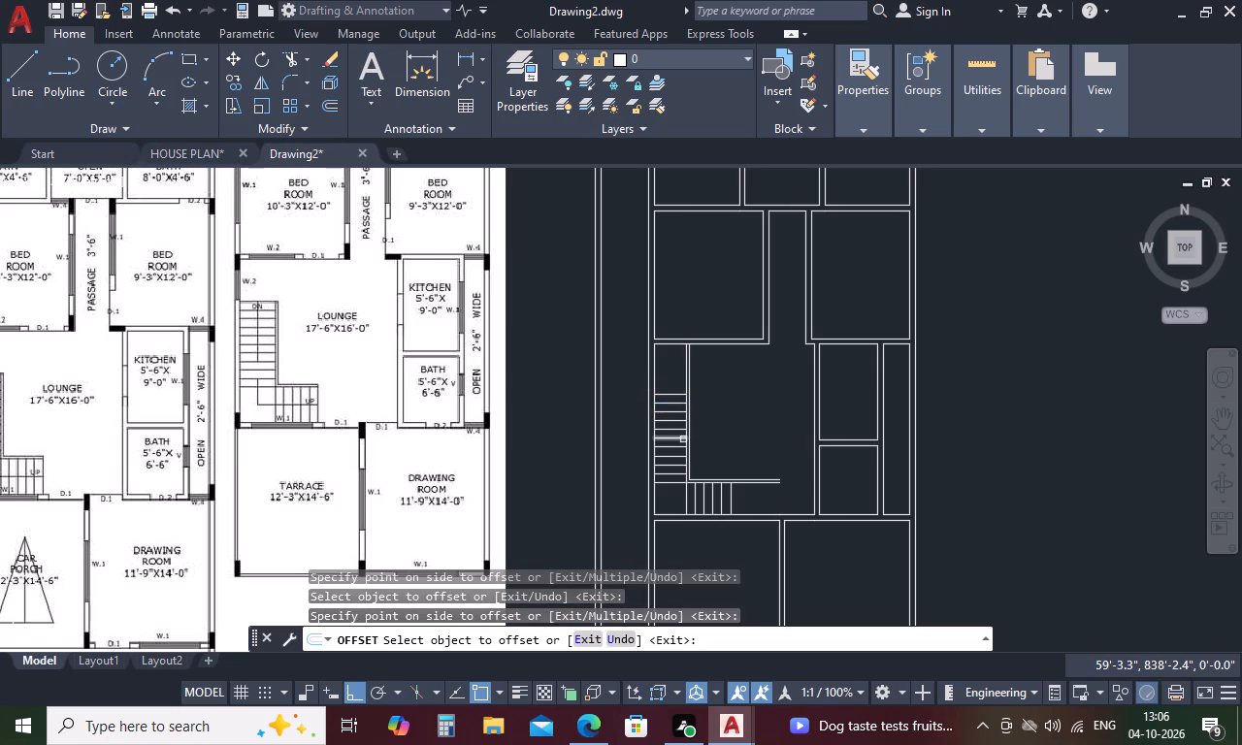
pyautogui.scroll(-2, 516, 382)
pyautogui.scroll(2, 319, 357)
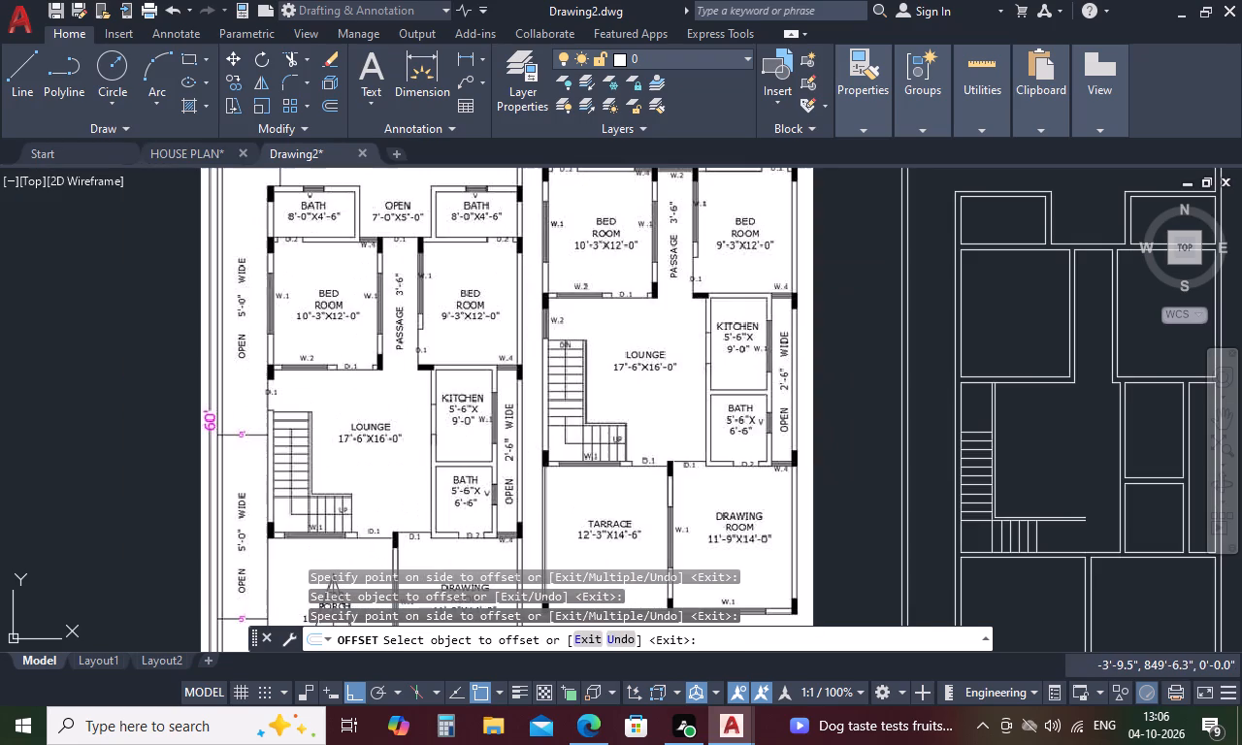
pyautogui.scroll(-2, 318, 355)
pyautogui.press('Escape')
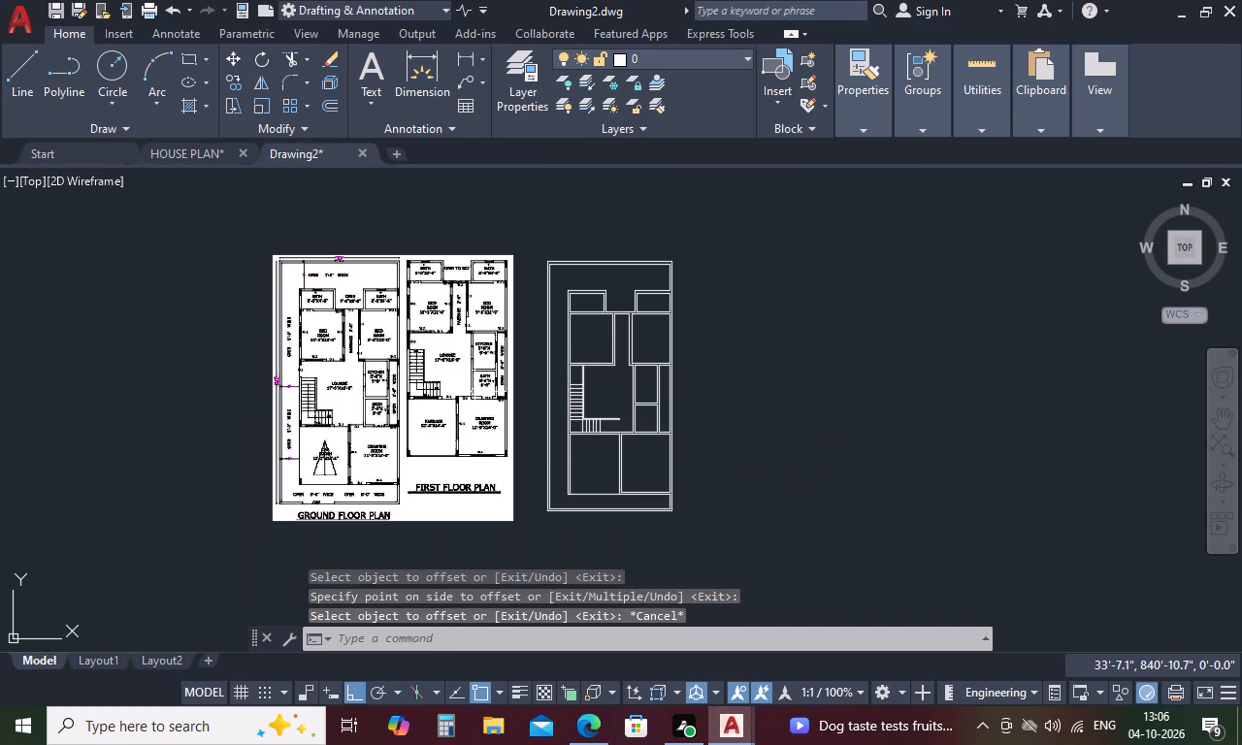
# Extend the upper flight's topmost tread and the lower flight's last tread to the railing's outer line.
pyautogui.write('EX')
pyautogui.press('space')
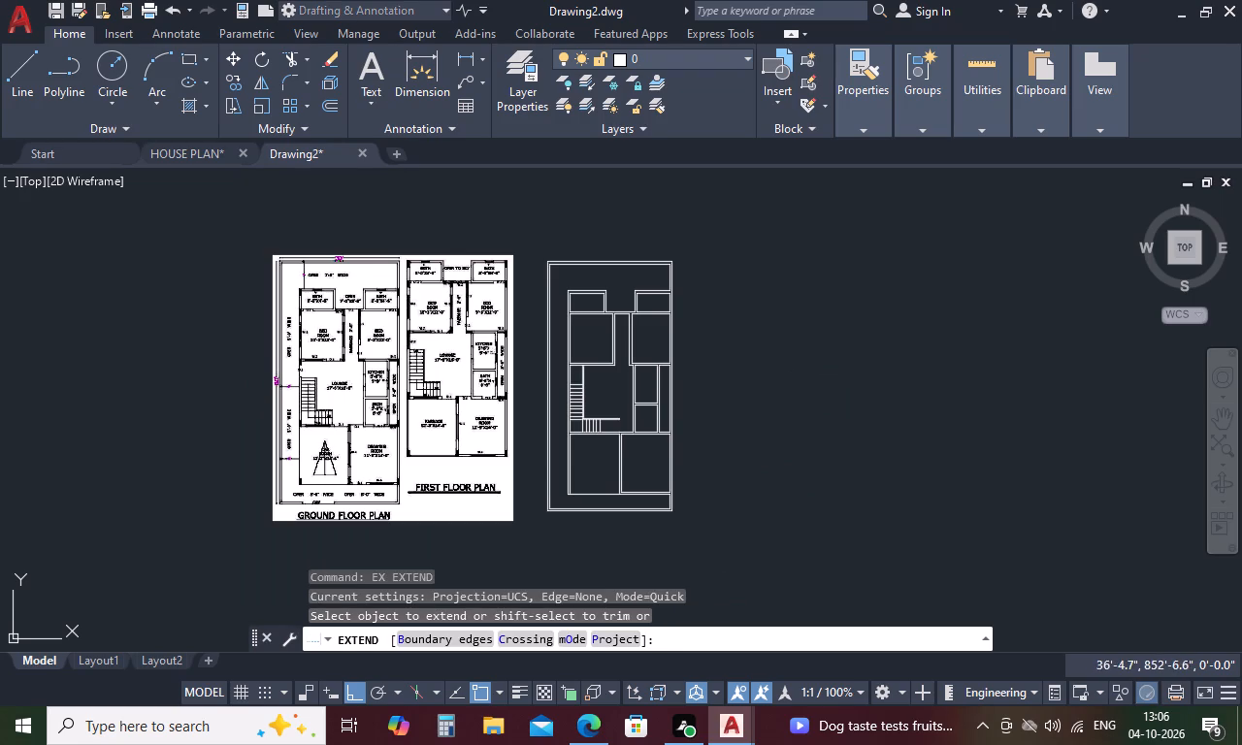
pyautogui.scroll(3, 541, 371)
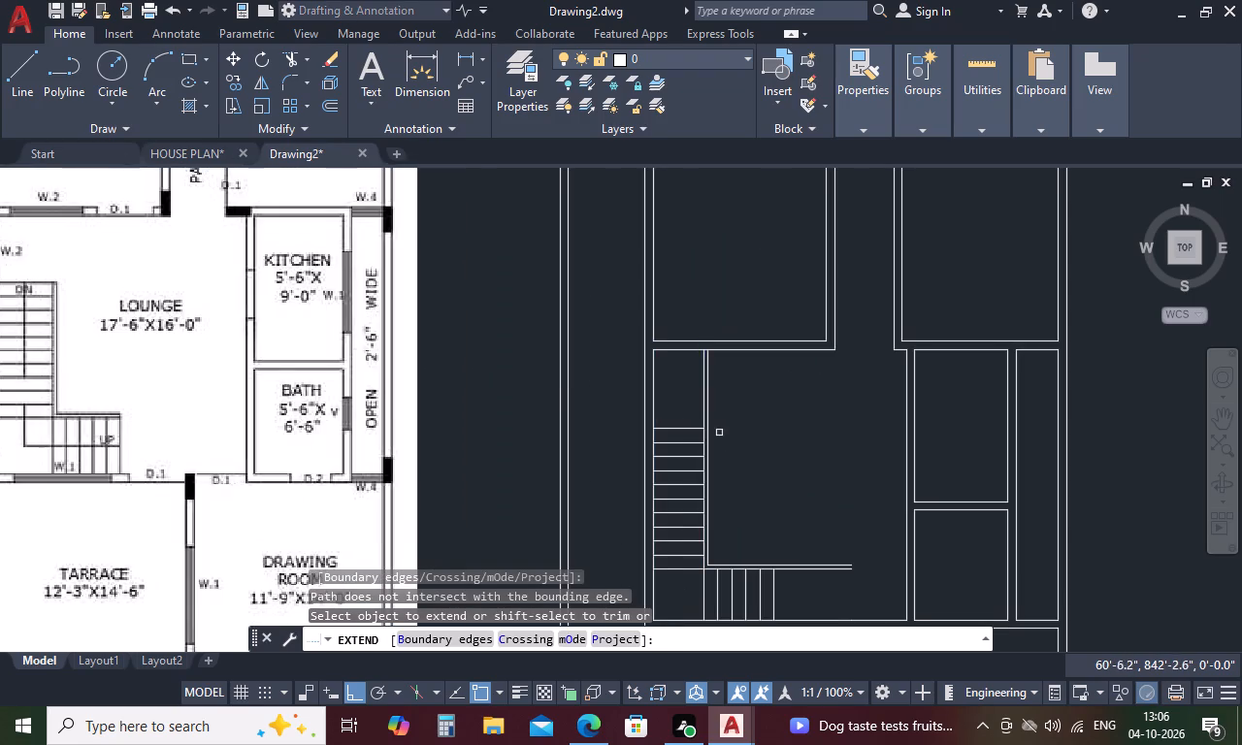
pyautogui.click(700, 430)
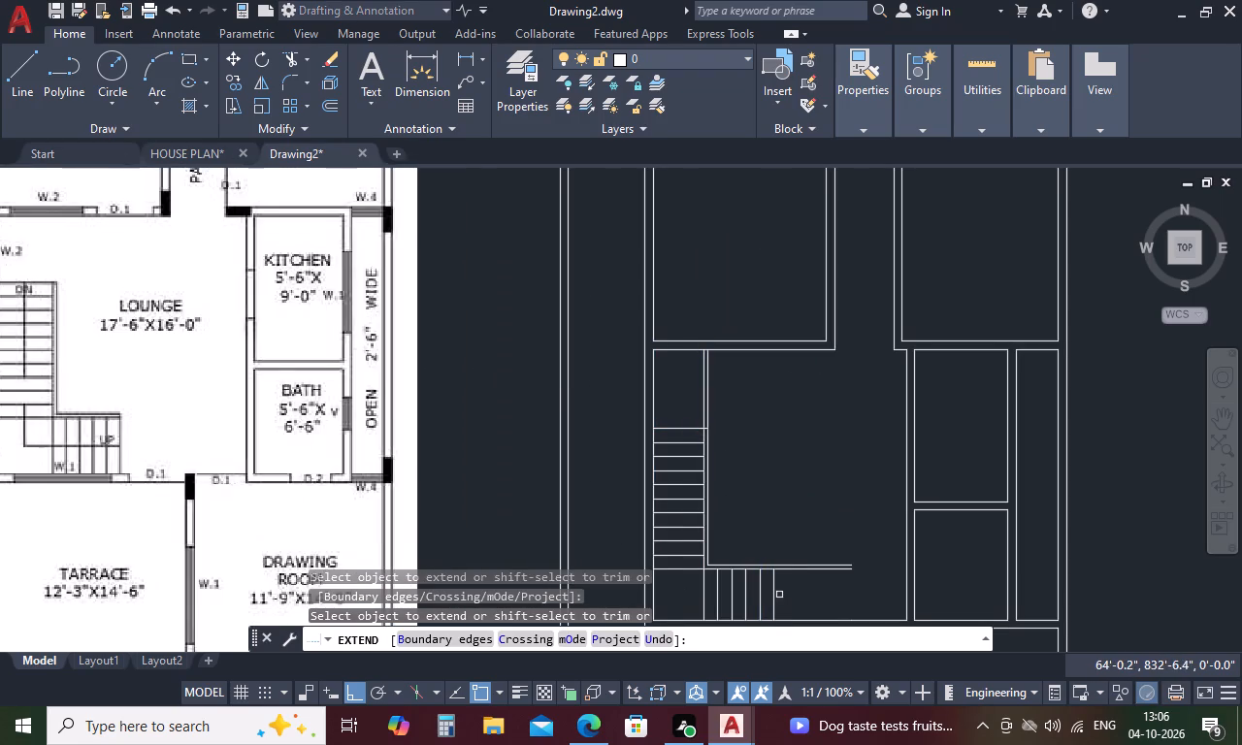
pyautogui.click(774, 581)
pyautogui.press('Escape')
# Trim the railing lines that run past the upper flight's topmost tread and the lower flight's last tread.
pyautogui.write('TR')
pyautogui.press('space')
pyautogui.moveTo(727, 384); pyautogui.dragTo(690, 392)
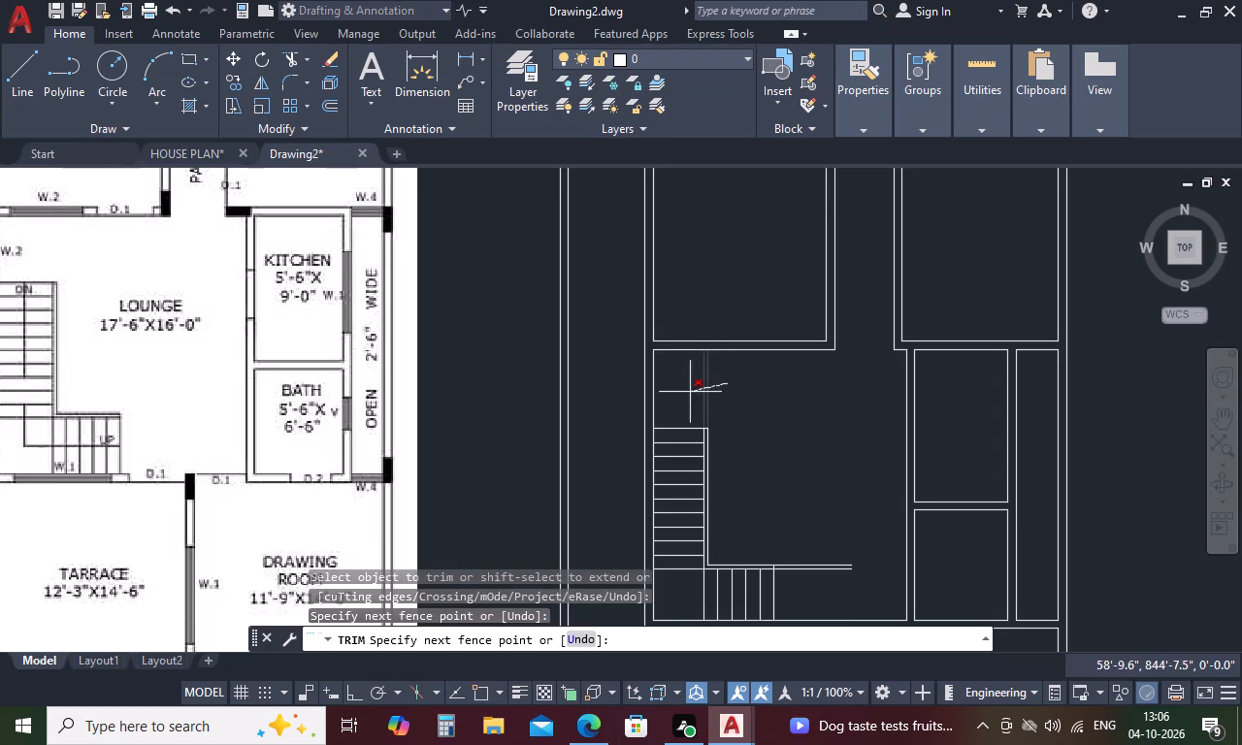
pyautogui.moveTo(690, 392); pyautogui.dragTo(690, 393)
pyautogui.moveTo(804, 537); pyautogui.dragTo(807, 590)
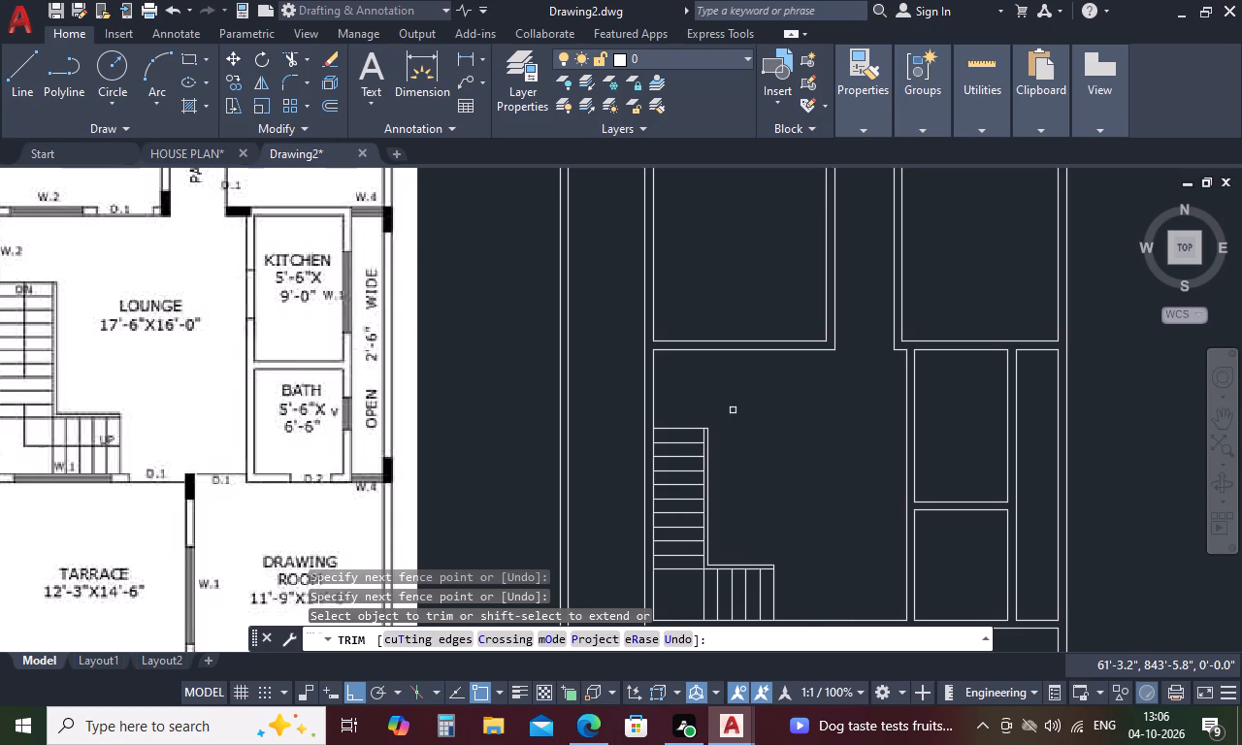
pyautogui.scroll(-1, 733, 410)
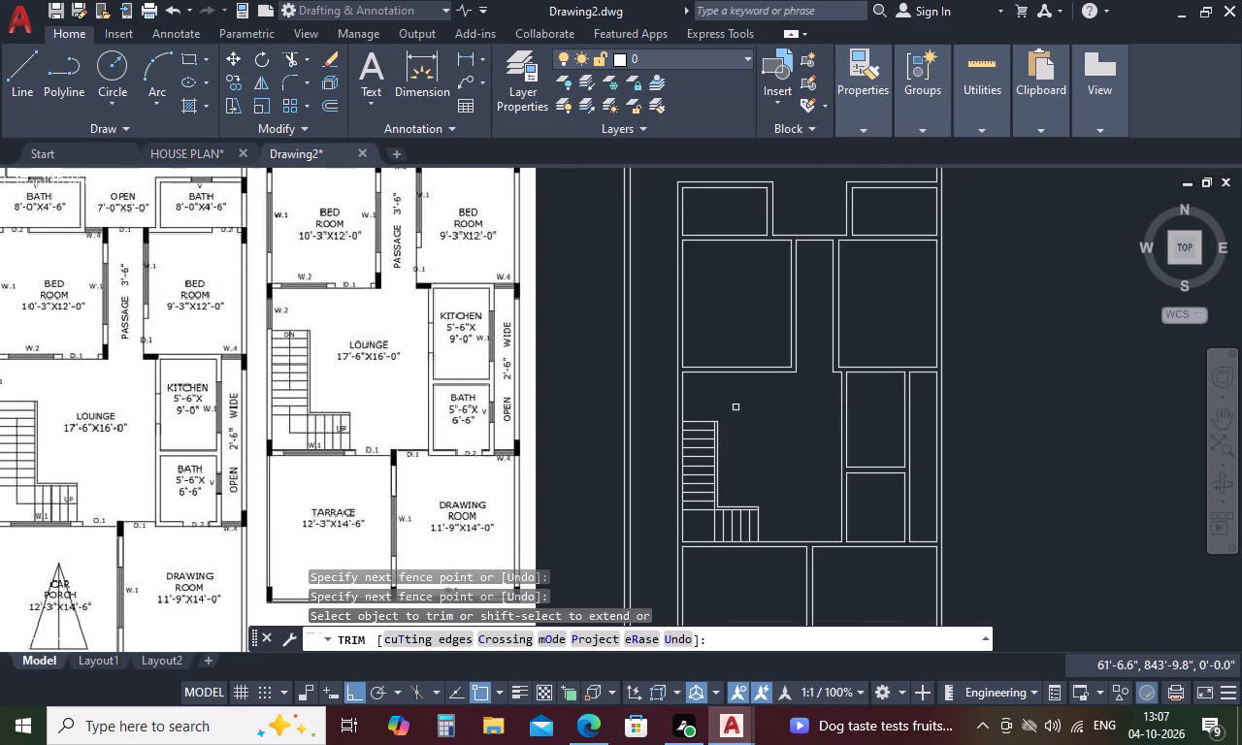
pyautogui.scroll(-1, 735, 407)
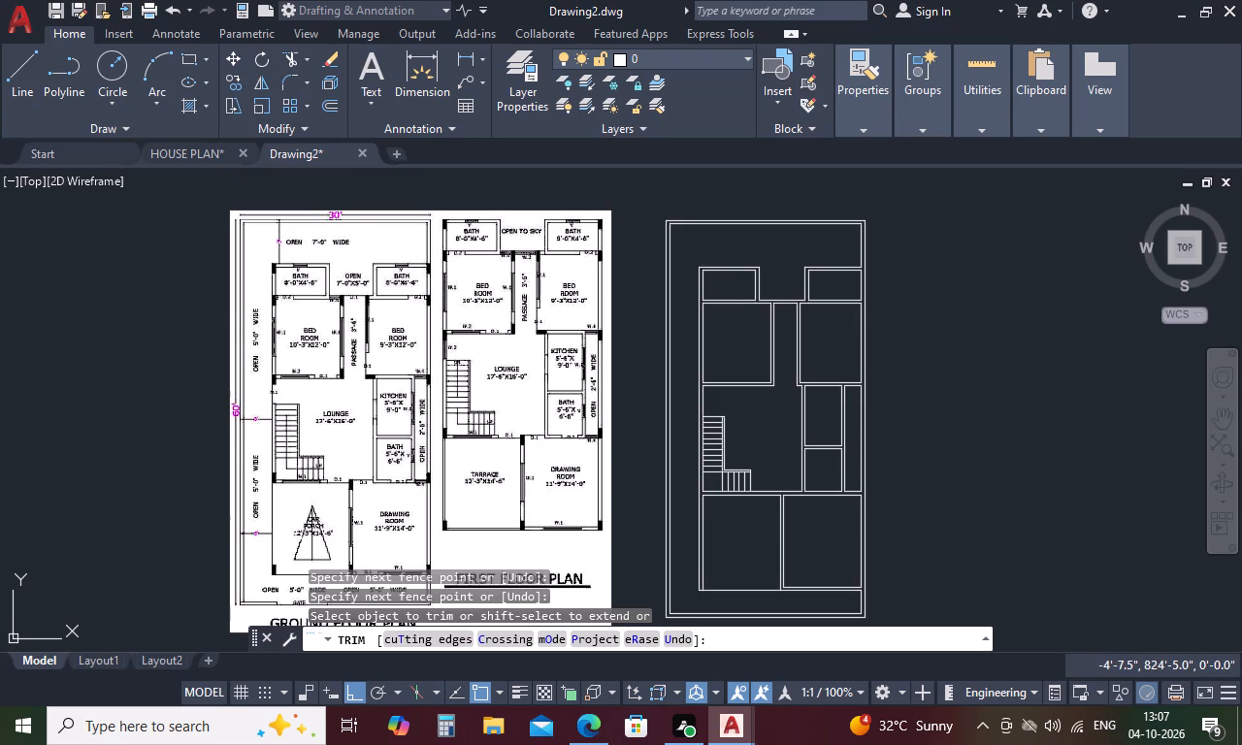
pyautogui.press('space')
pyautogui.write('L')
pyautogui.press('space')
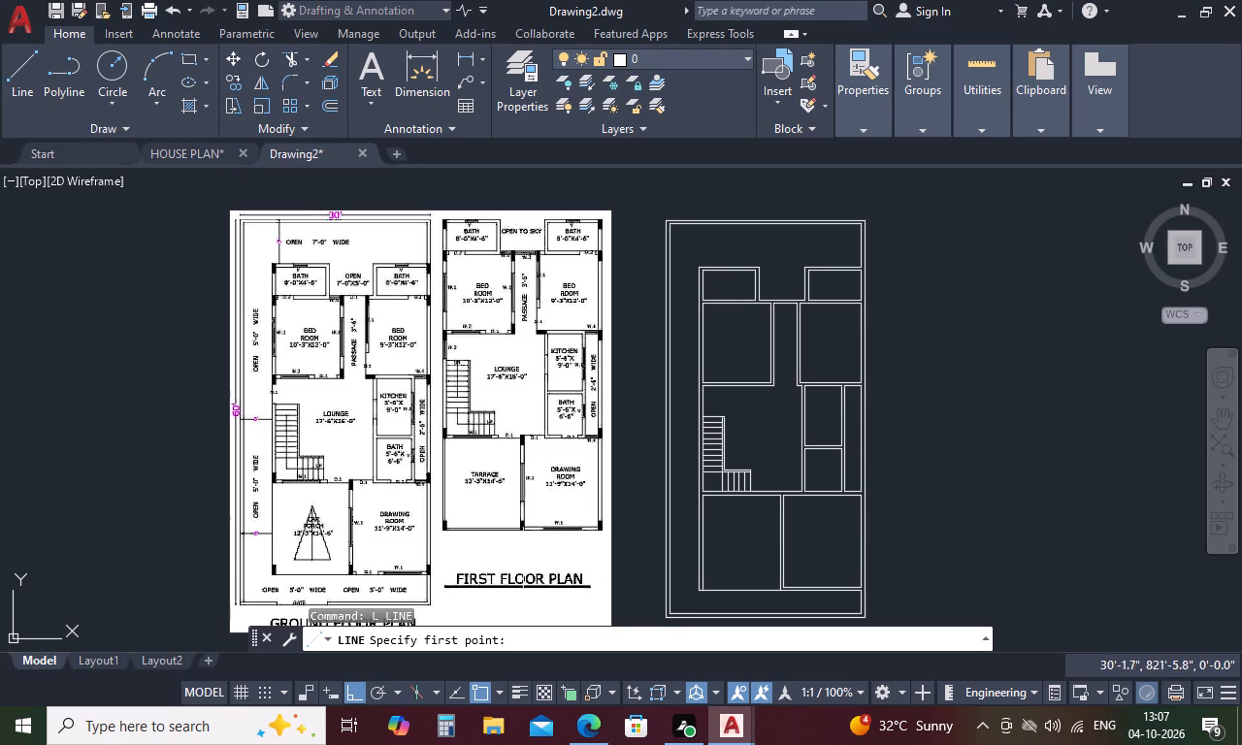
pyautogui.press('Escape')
# Extend the car porch's top wall line to the outer line of the porch's left wall.
pyautogui.write('EX')
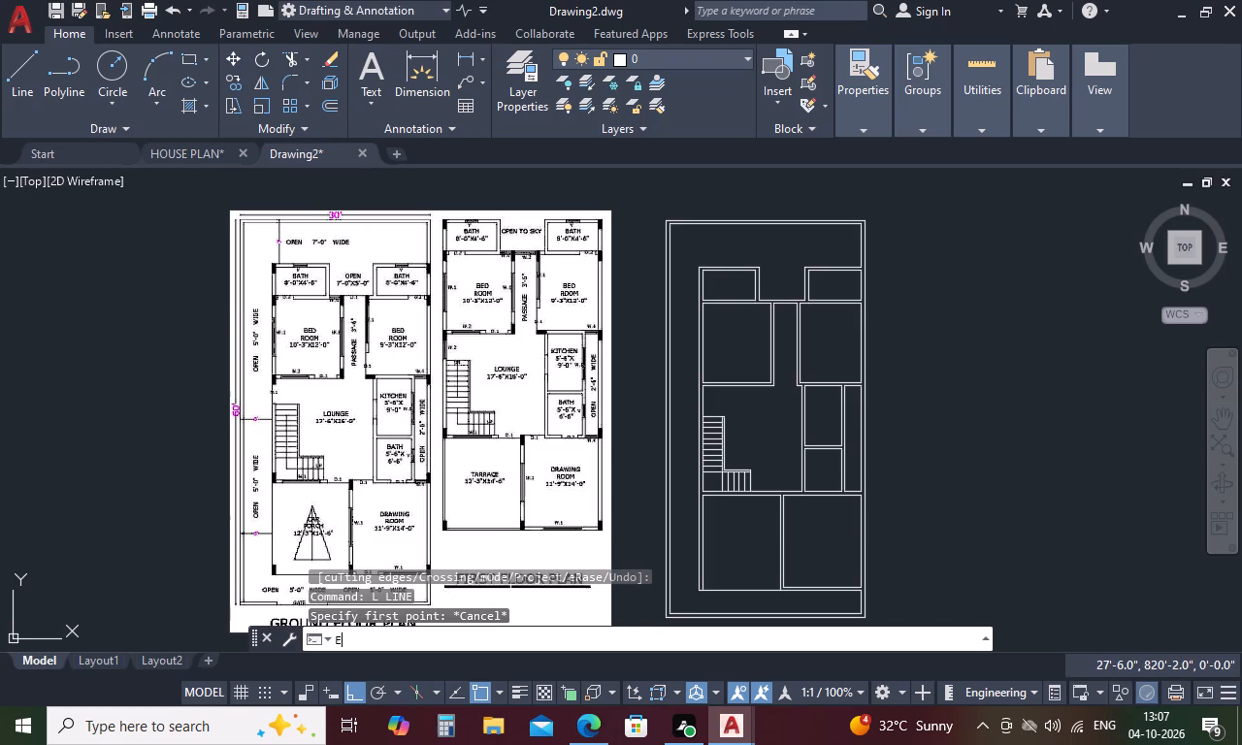
pyautogui.press('space')
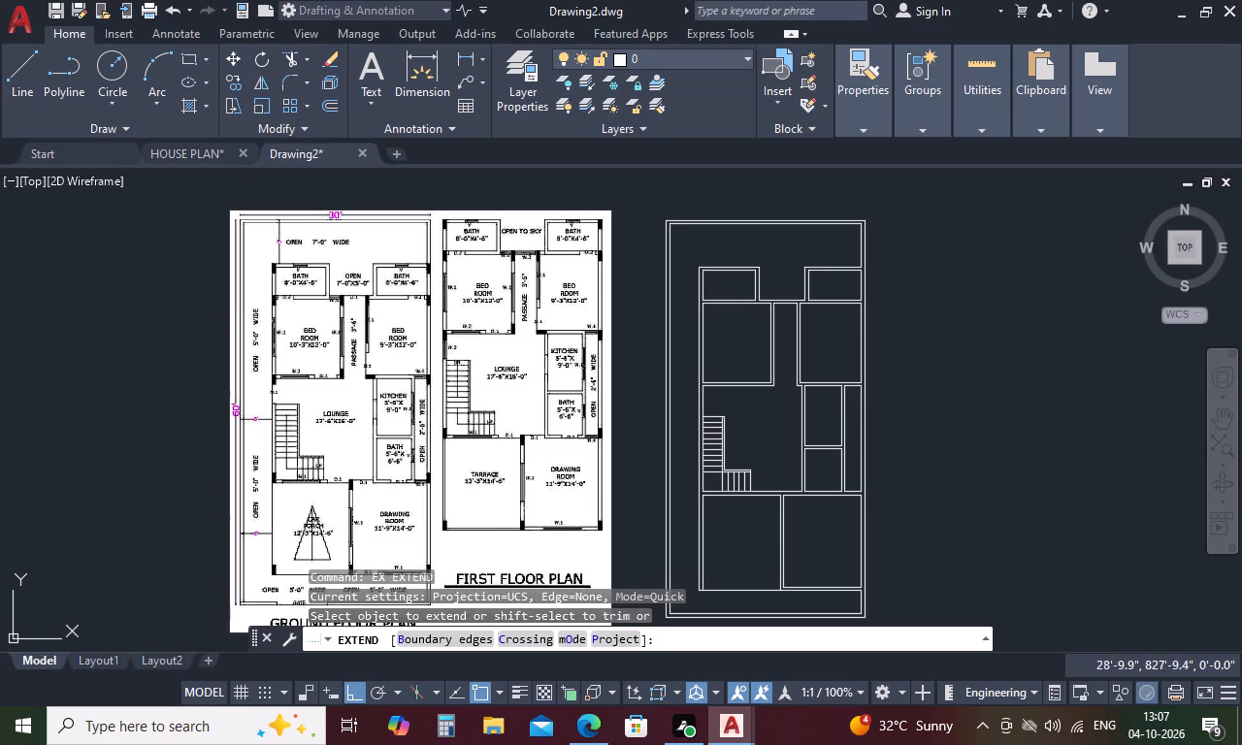
pyautogui.click(707, 498)
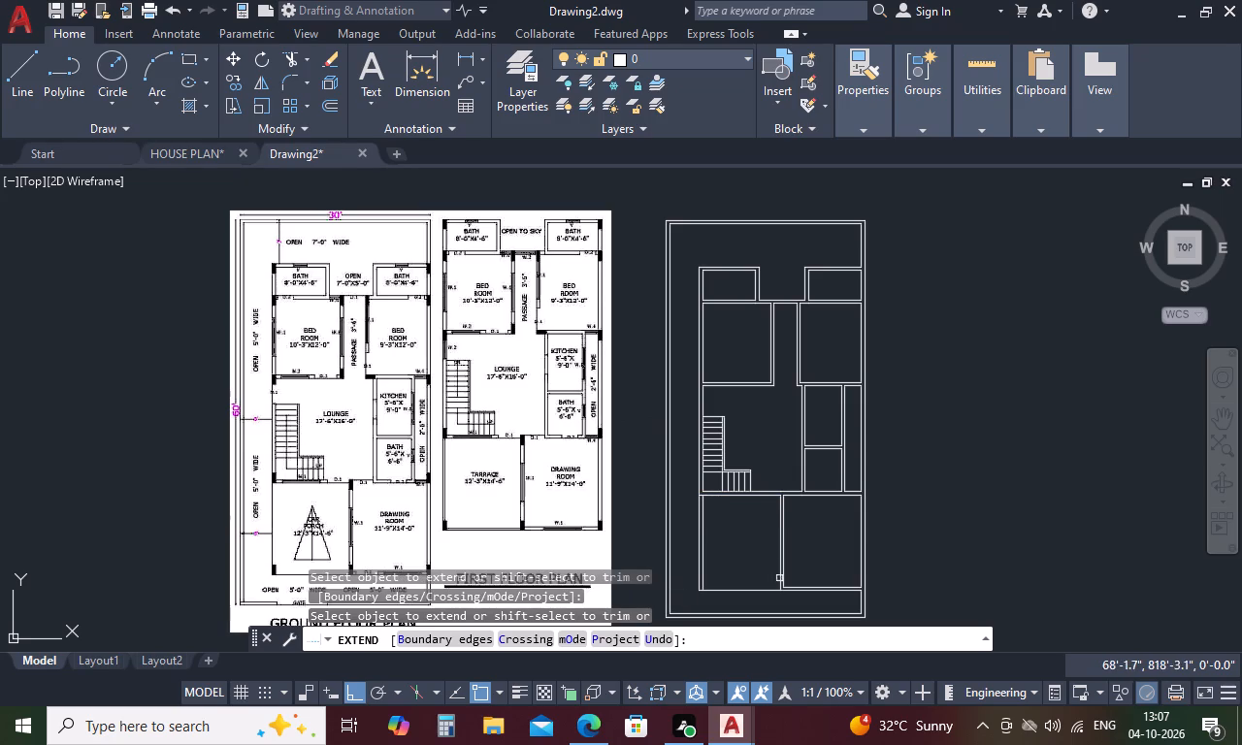
pyautogui.scroll(-1, 512, 440)
pyautogui.scroll(1, 625, 528)
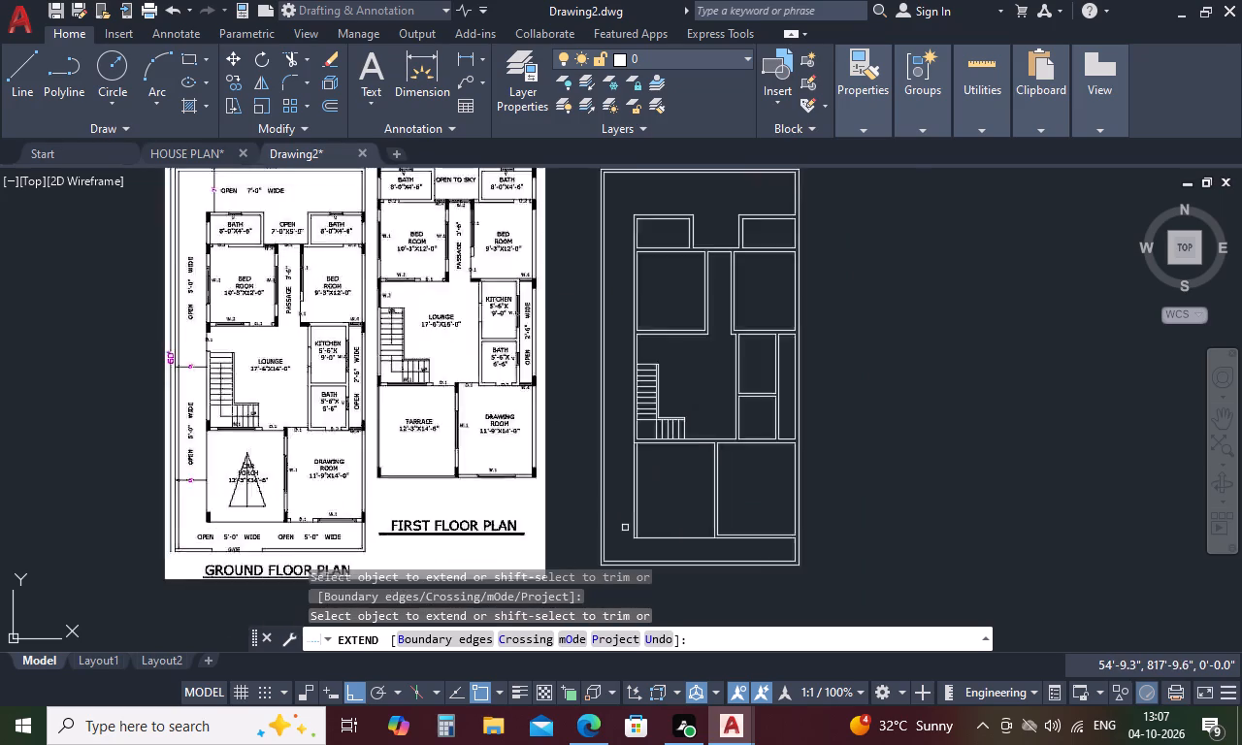
pyautogui.scroll(1, 625, 528)
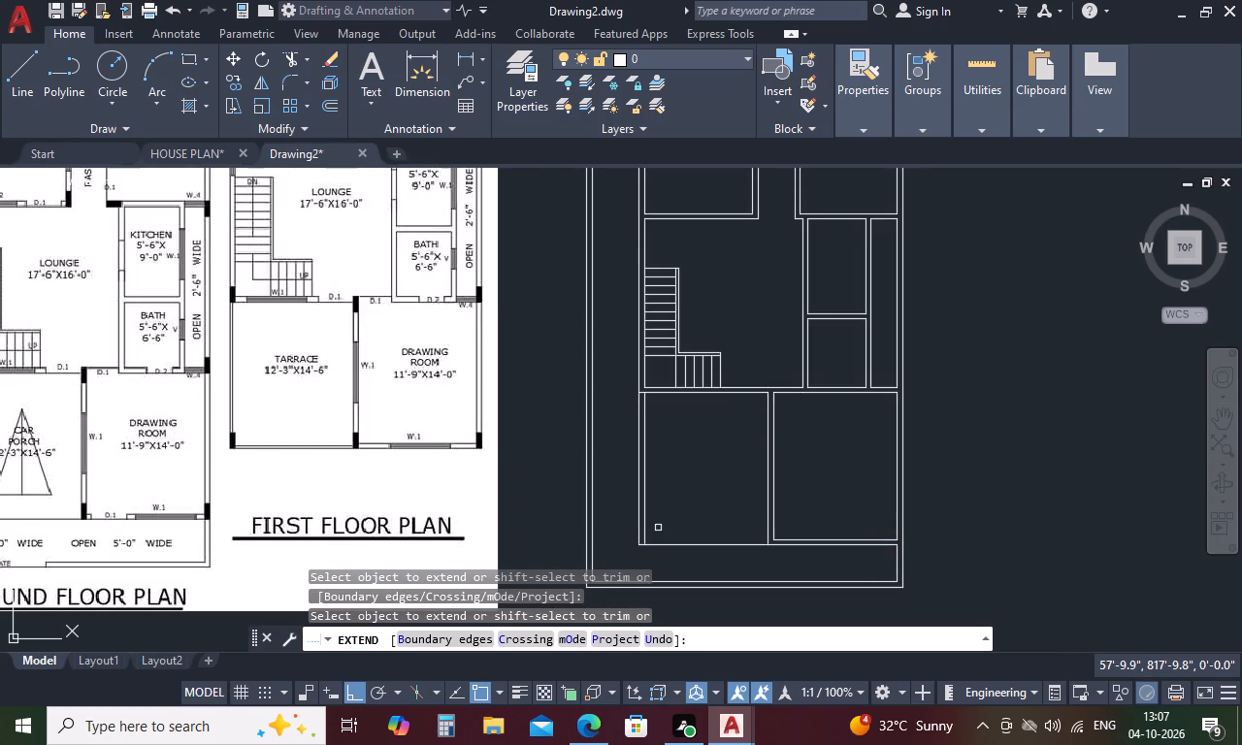
pyautogui.press('Escape')
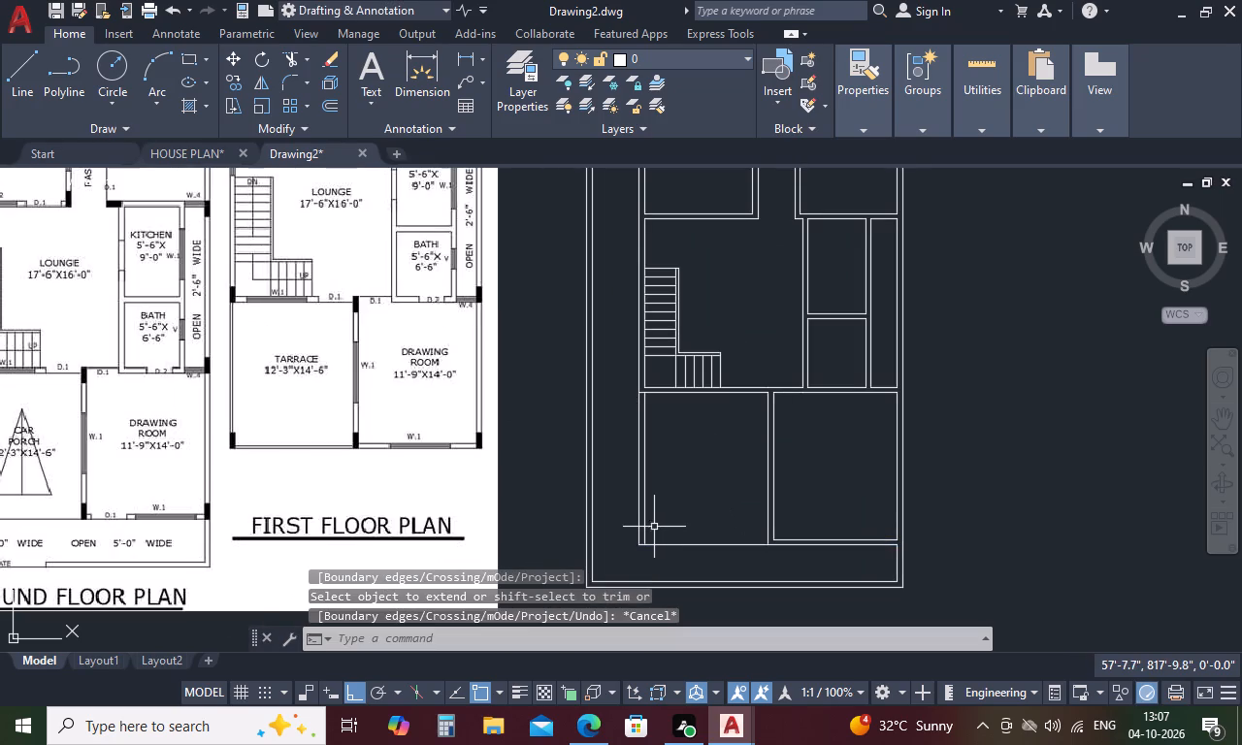
# Delete the inner vertical line of the car porch's left wall.
pyautogui.click(645, 519)
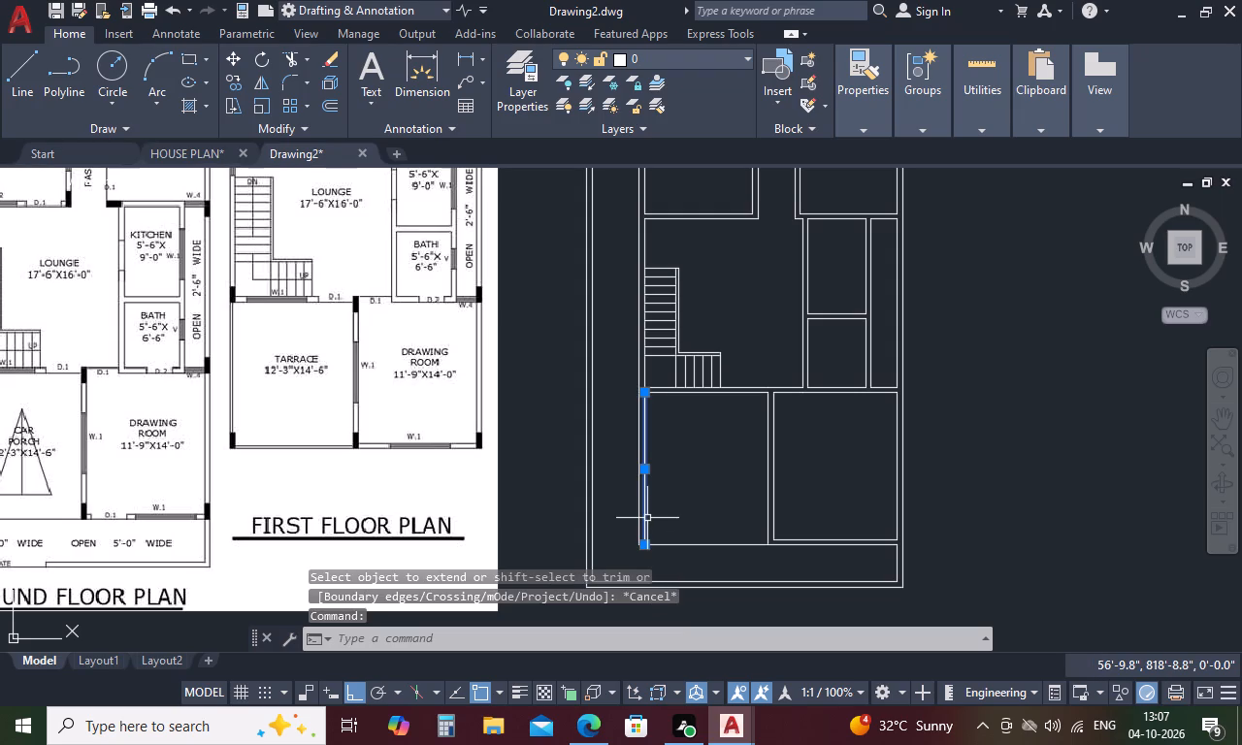
pyautogui.press('Delete')
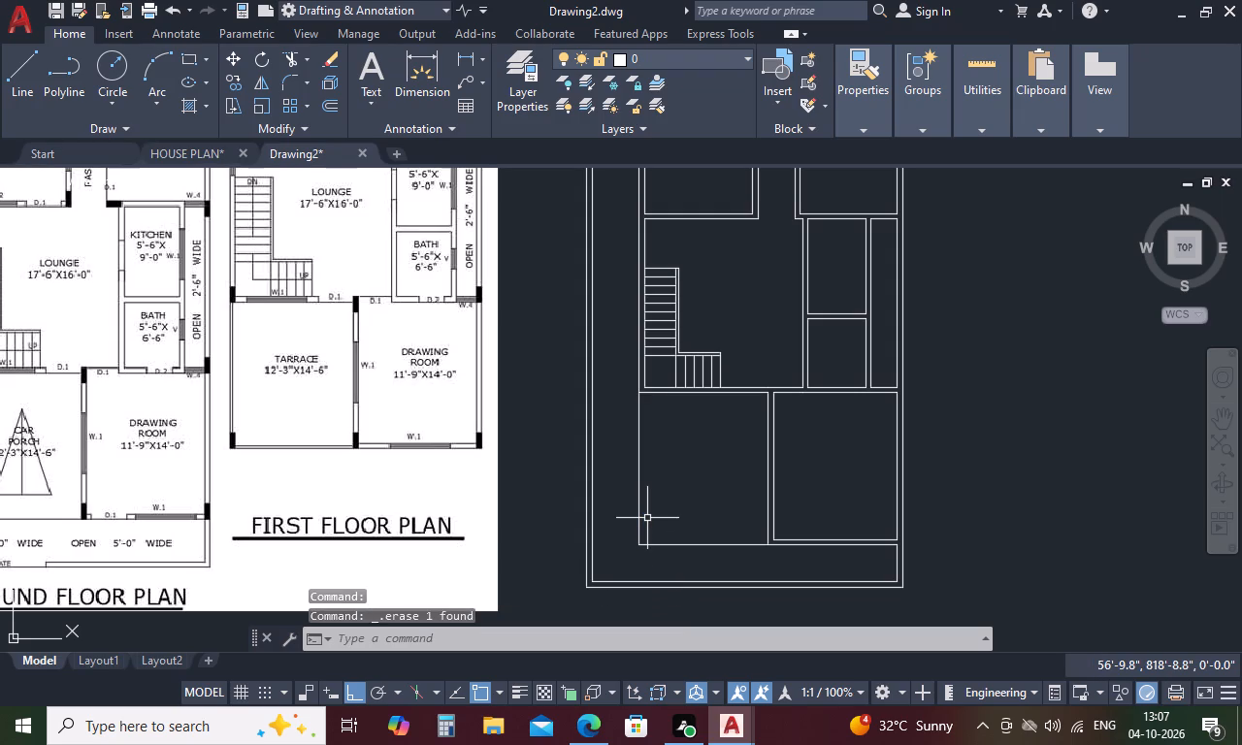
# Draw a horizontal line about 6'-9" long near the bottom of the car porch as the triangular symbol's base.
pyautogui.scroll(-1, 587, 437)
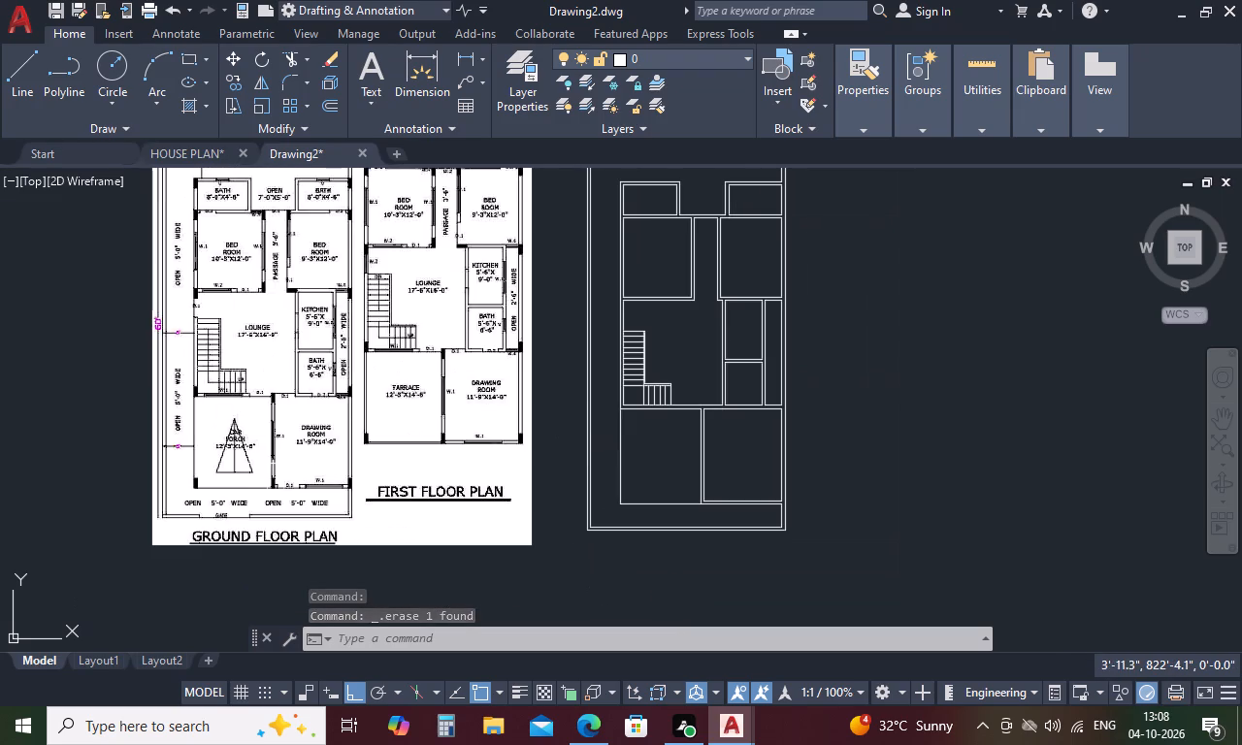
pyautogui.press('l')
pyautogui.press('Return')
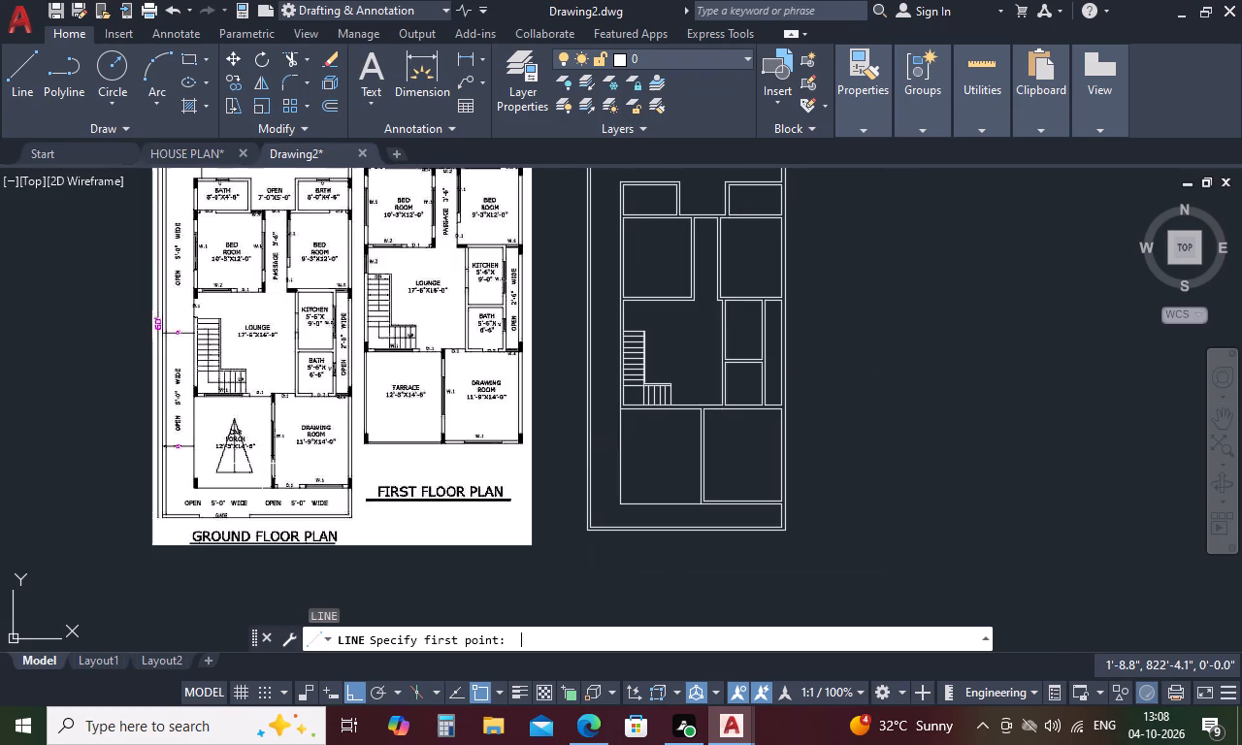
pyautogui.scroll(1, 262, 464)
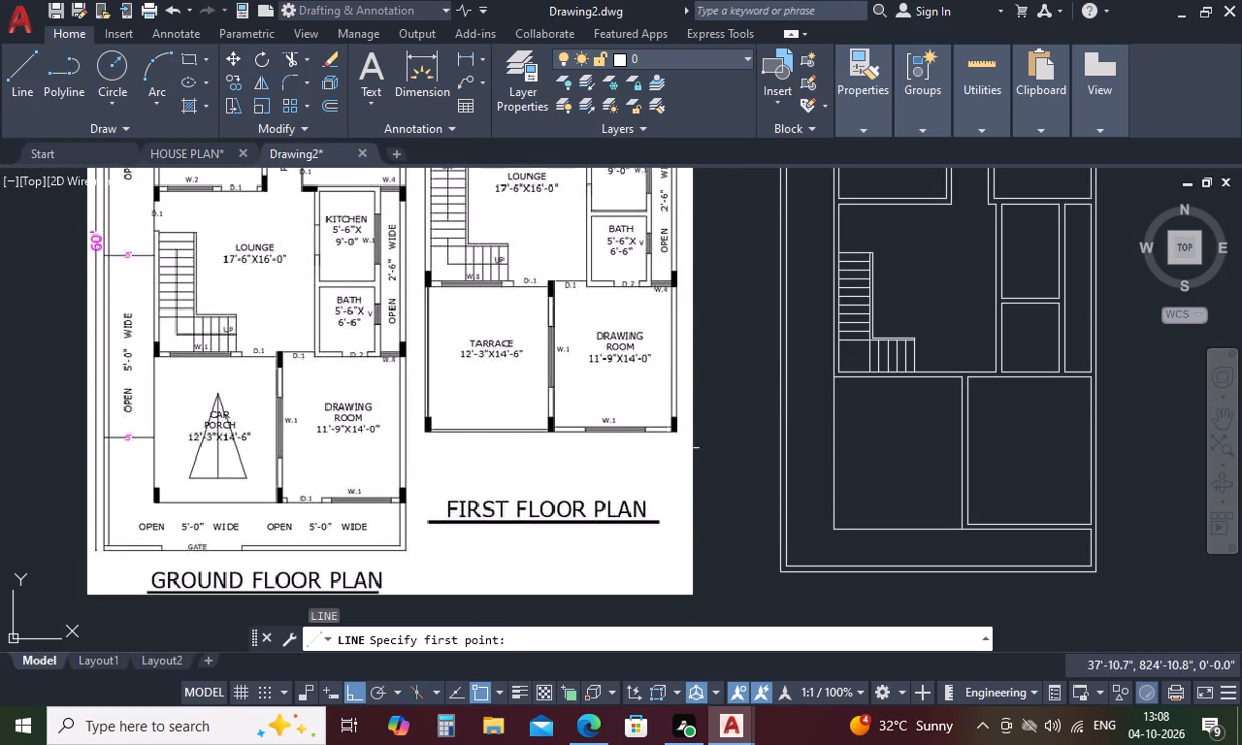
pyautogui.click(866, 502)
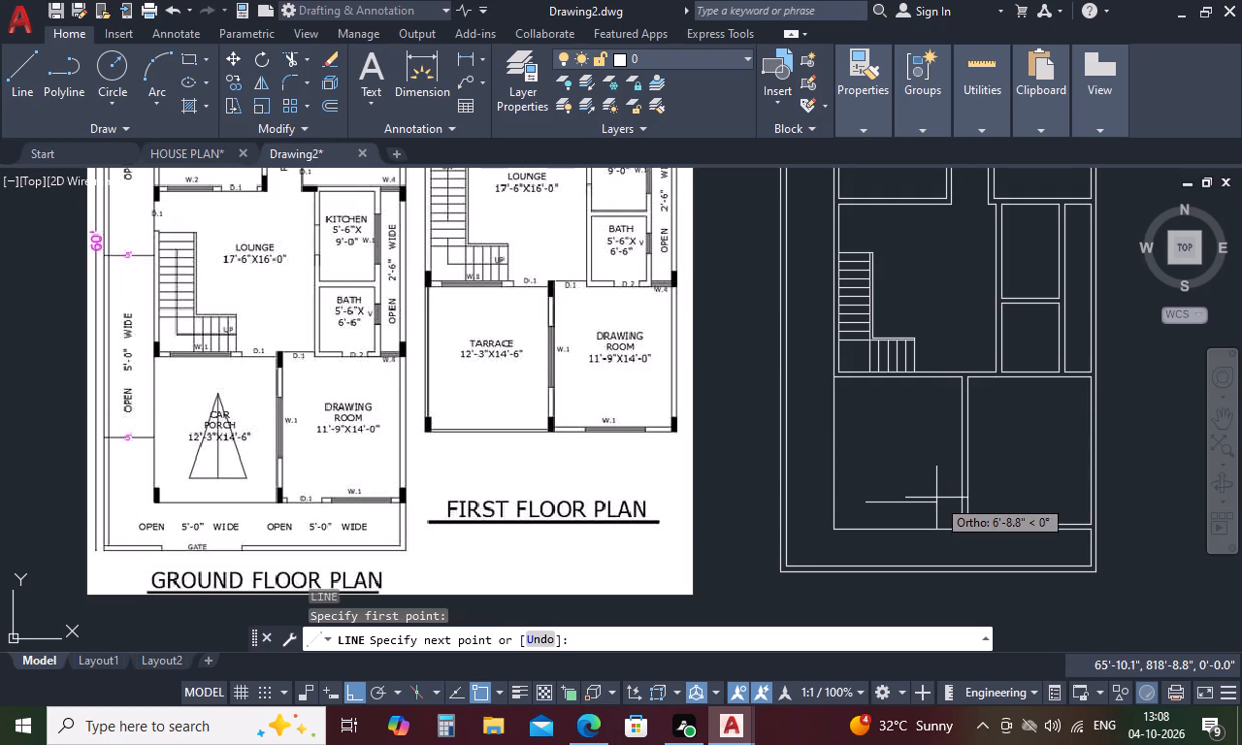
pyautogui.click(936, 498)
pyautogui.press('Escape')
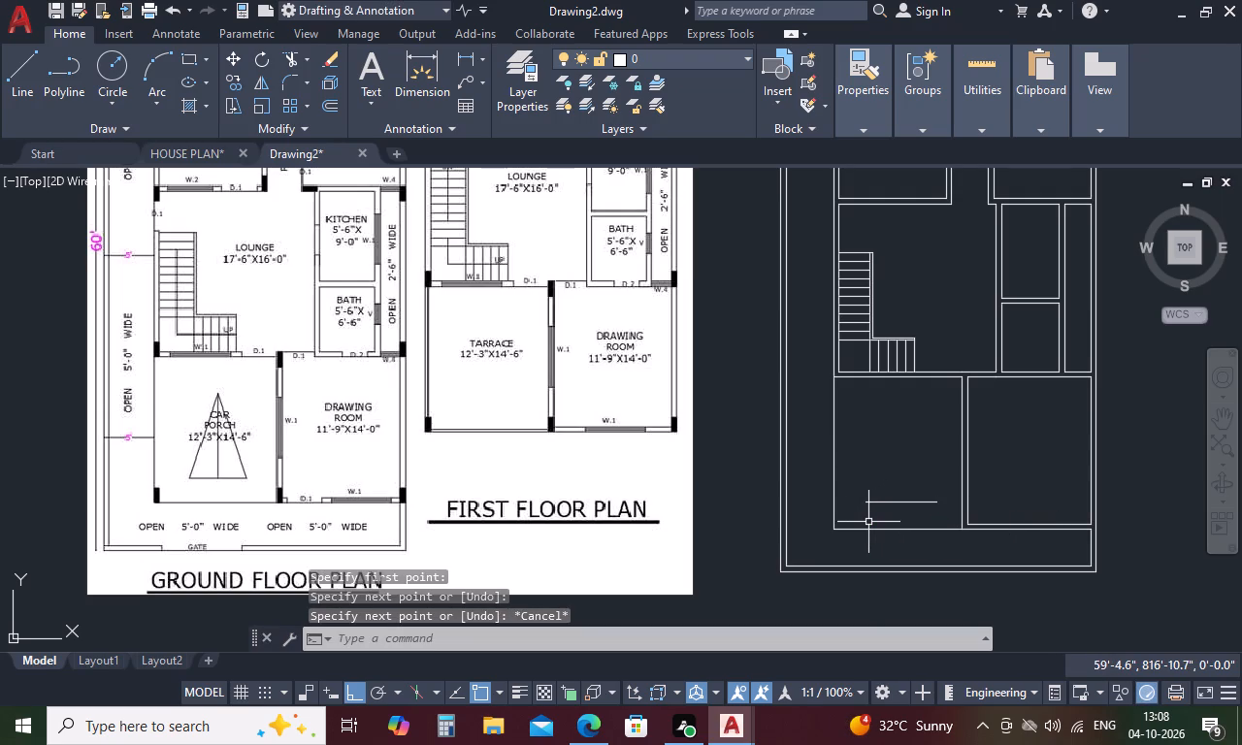
# Complete the car-porch triangle with a centre line about 7'-5" high from the base midpoint and sloping sides from its top to both base ends.
pyautogui.press('l')
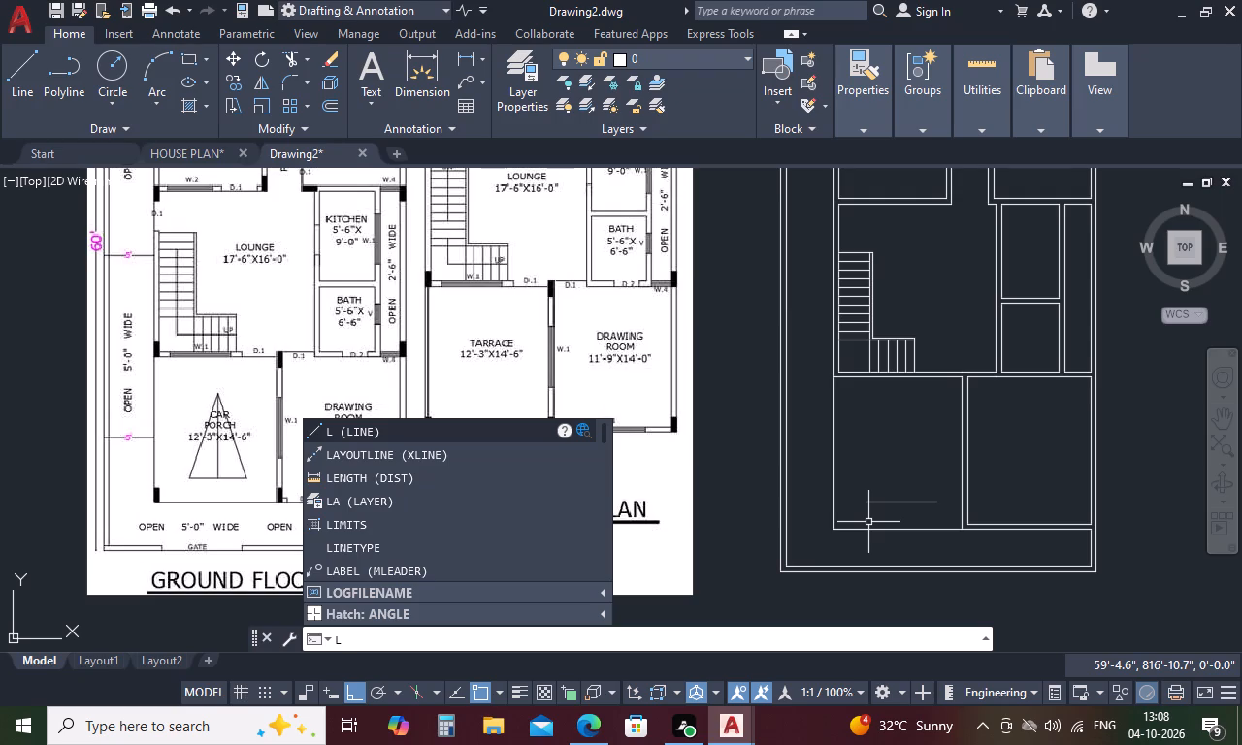
pyautogui.press('Return')
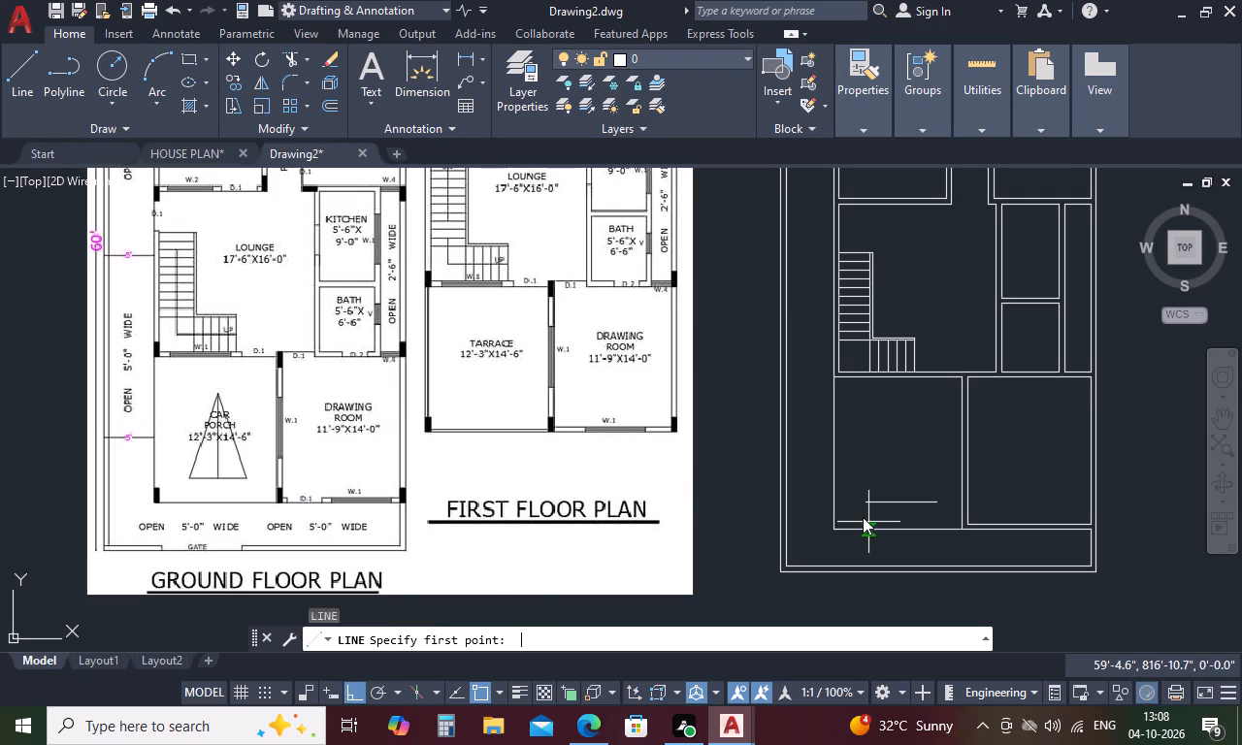
pyautogui.click(899, 504)
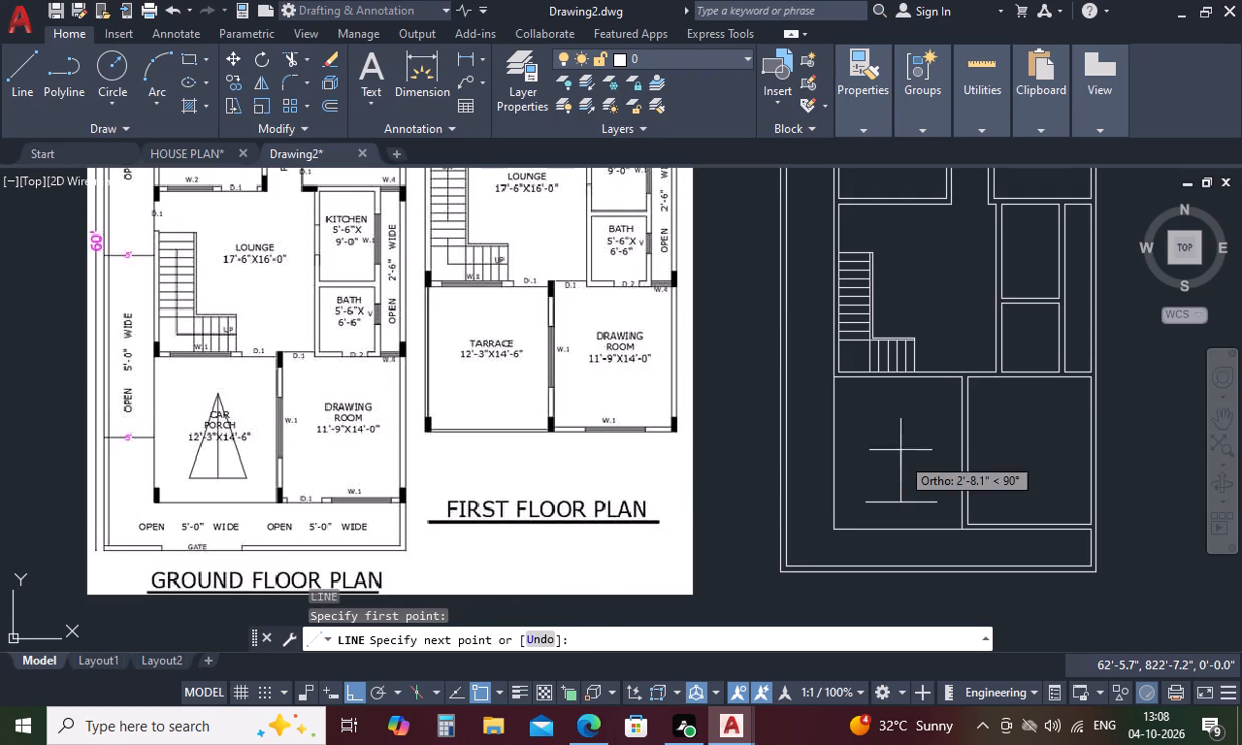
pyautogui.click(900, 424)
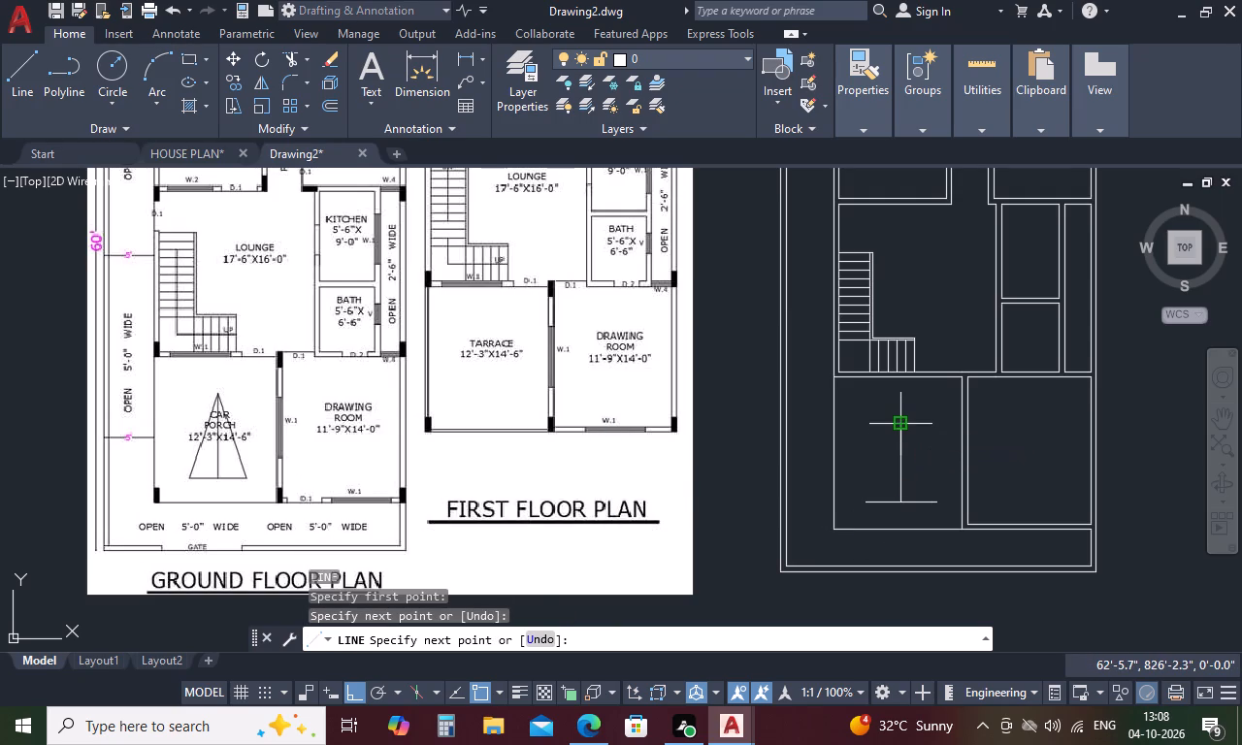
pyautogui.click(934, 504)
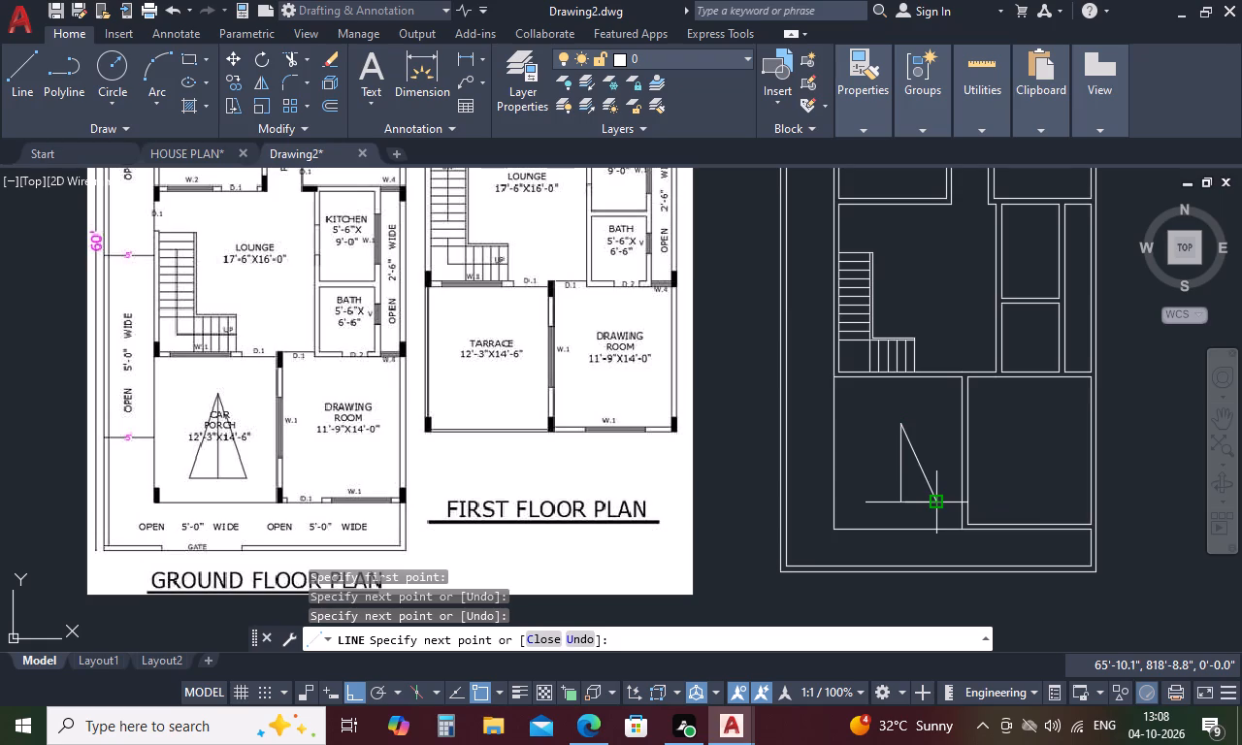
pyautogui.press('Escape')
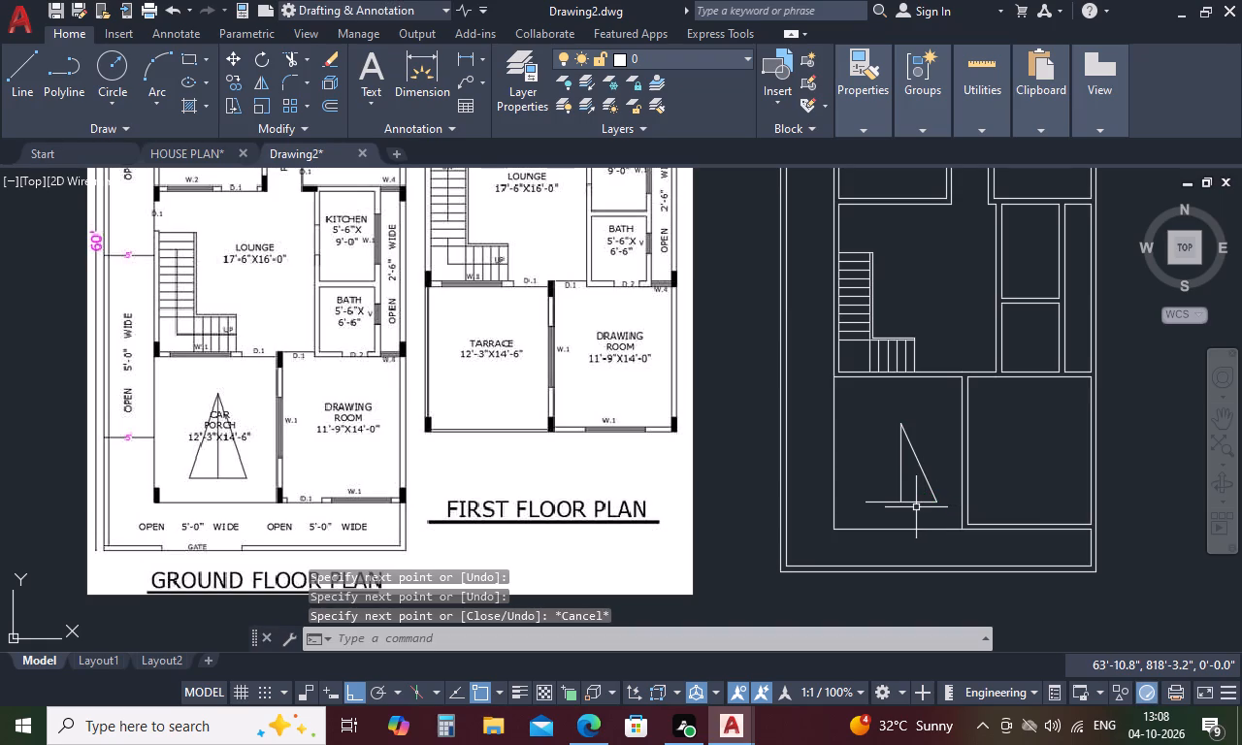
pyautogui.press('l')
pyautogui.press('Return')
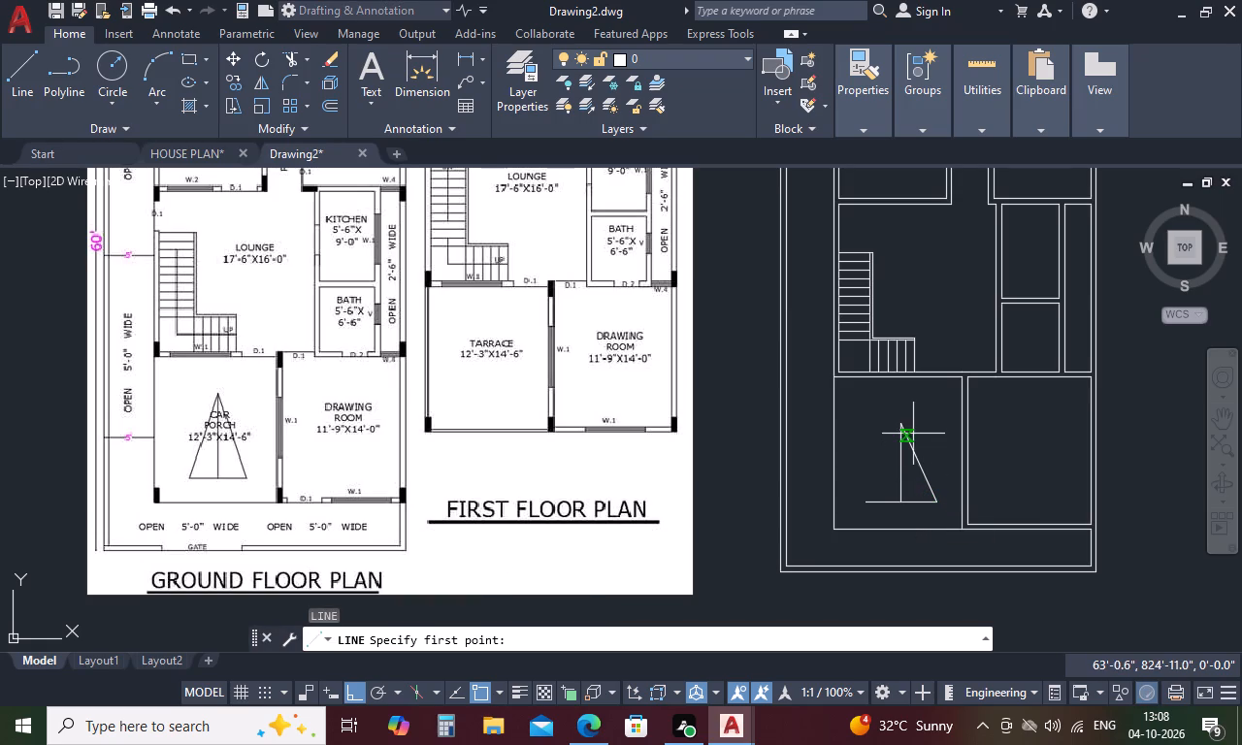
pyautogui.click(899, 424)
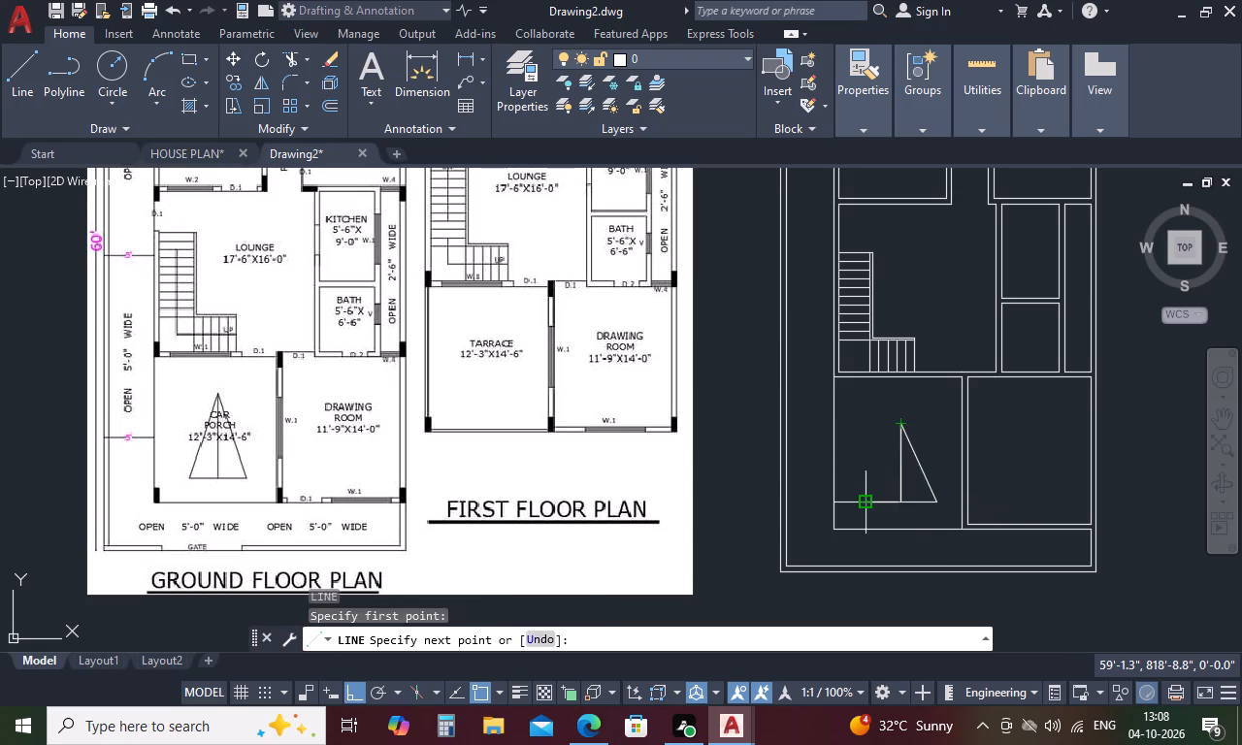
pyautogui.click(871, 502)
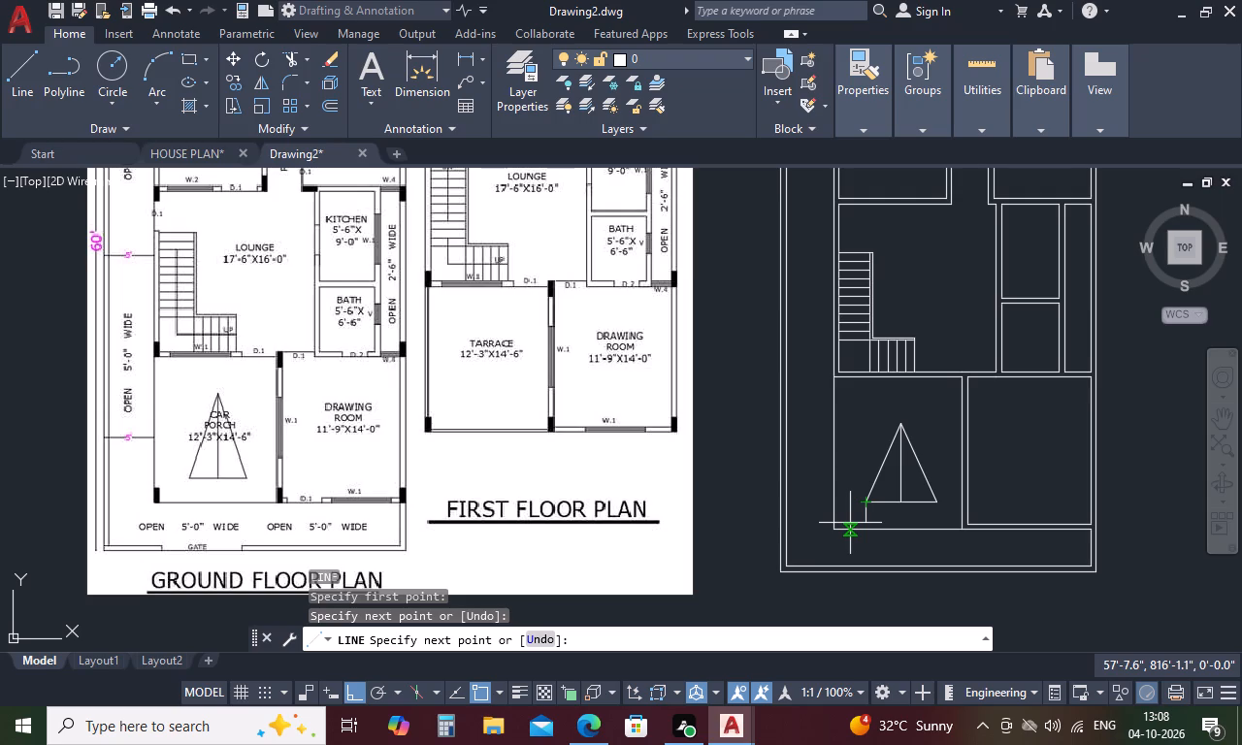
pyautogui.press('Escape')
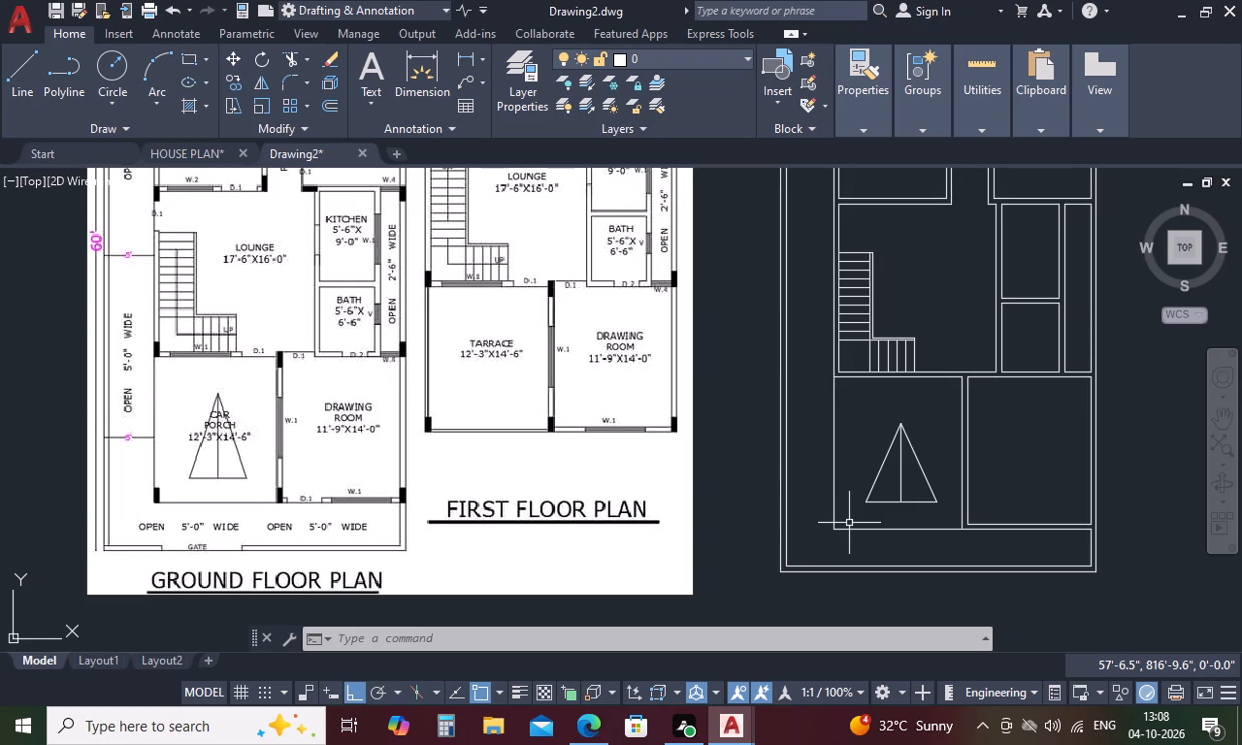
# Compare the ground floor plan in the reference image with the drawn plan to check what is still missing.
pyautogui.scroll(-1, 794, 461)
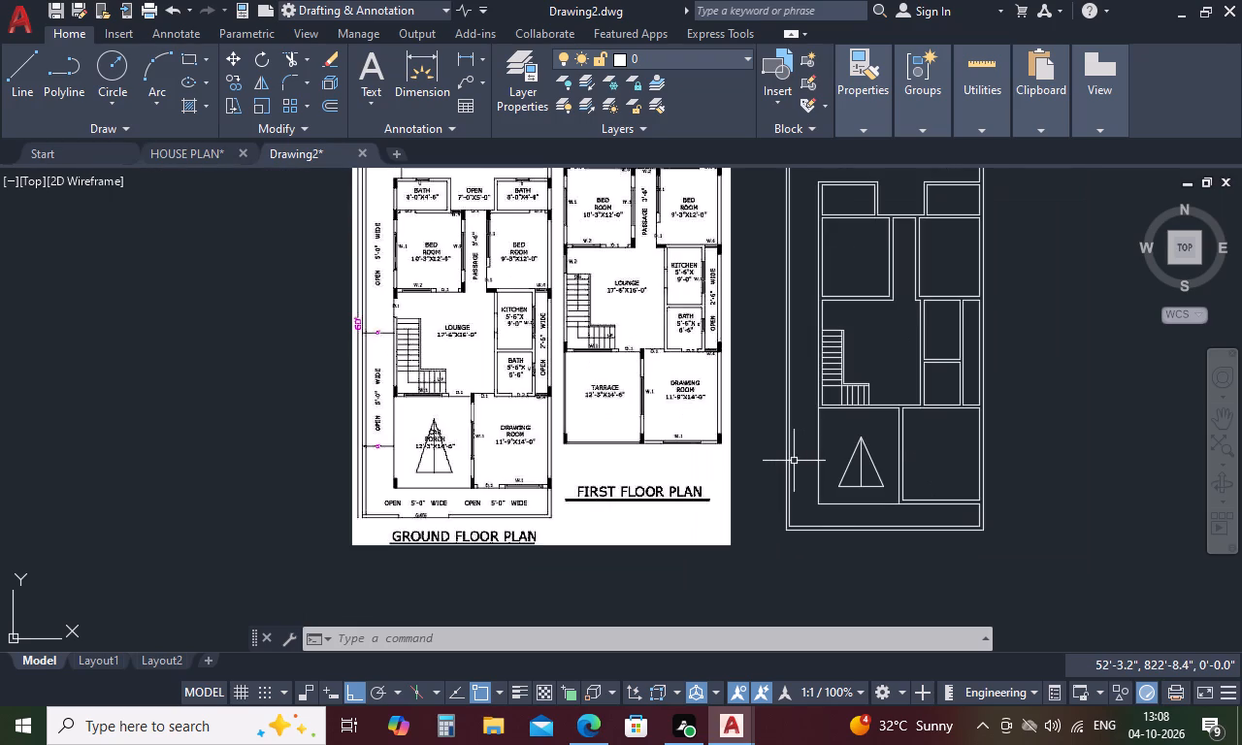
pyautogui.scroll(2, 365, 380)
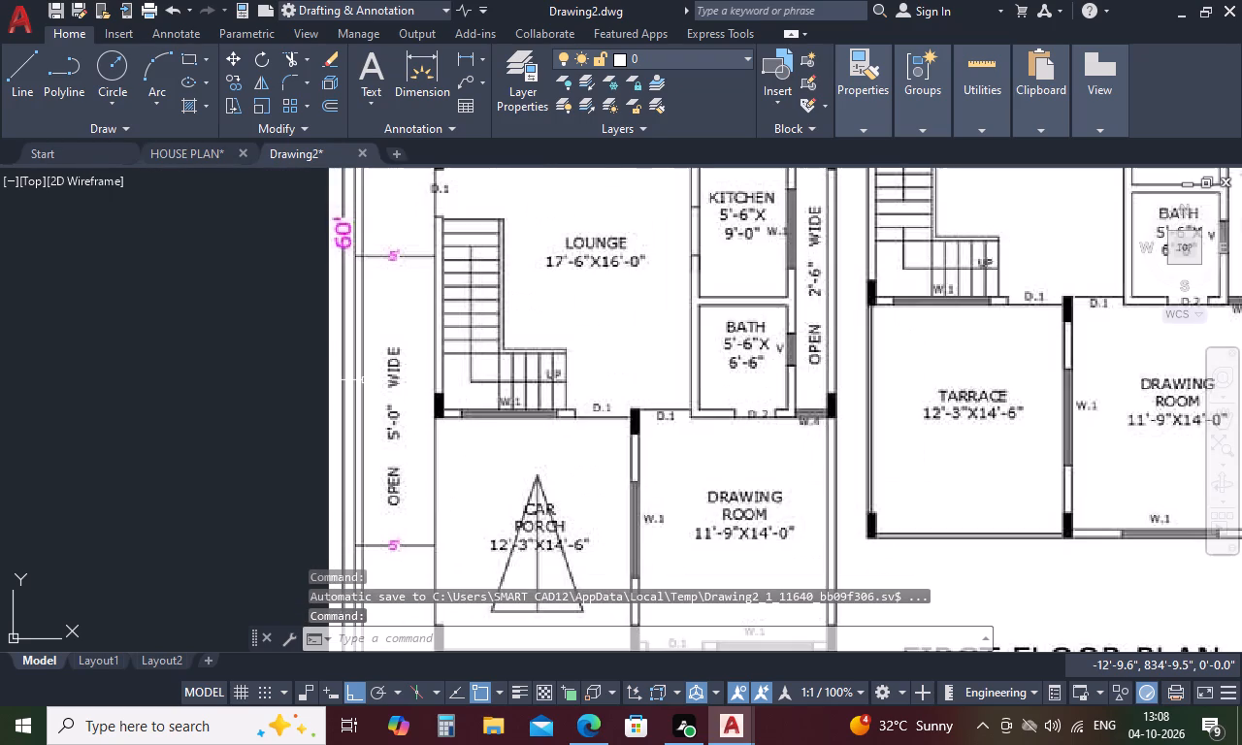
pyautogui.scroll(-3, 365, 380)
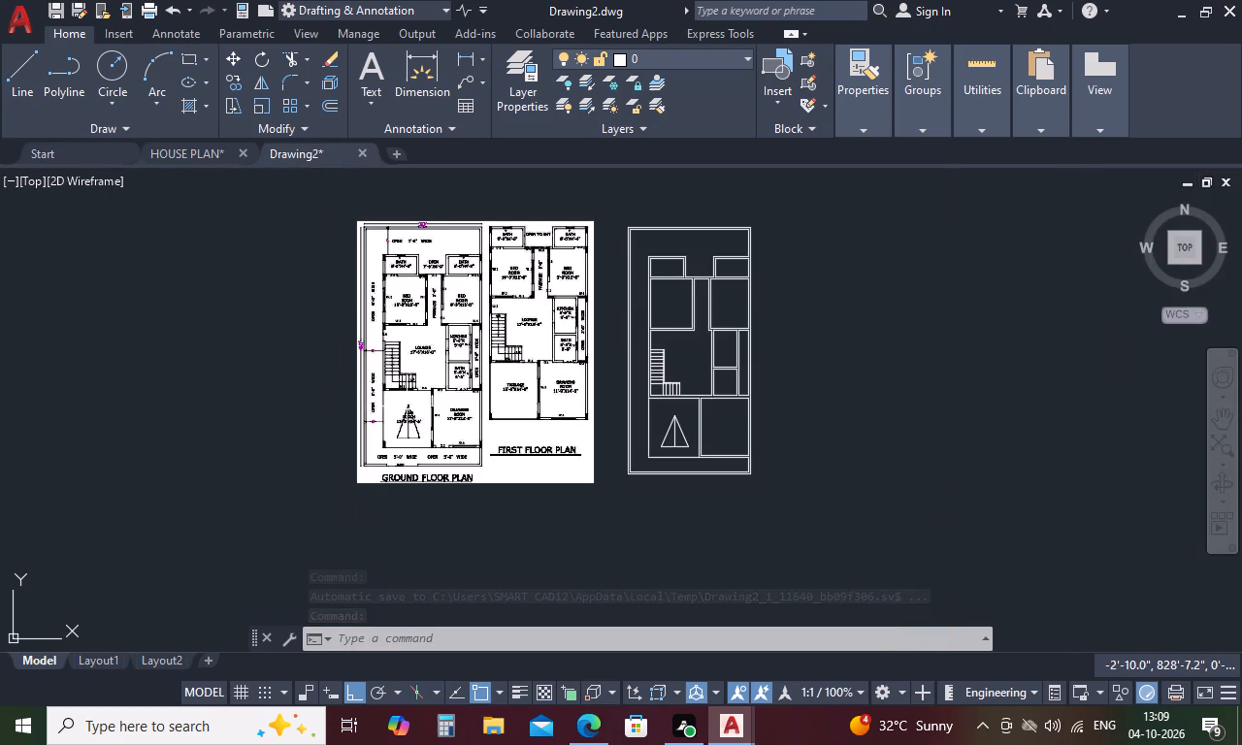
pyautogui.scroll(-1, 407, 406)
pyautogui.scroll(3, 417, 331)
pyautogui.scroll(-2, 417, 330)
pyautogui.scroll(2, 425, 276)
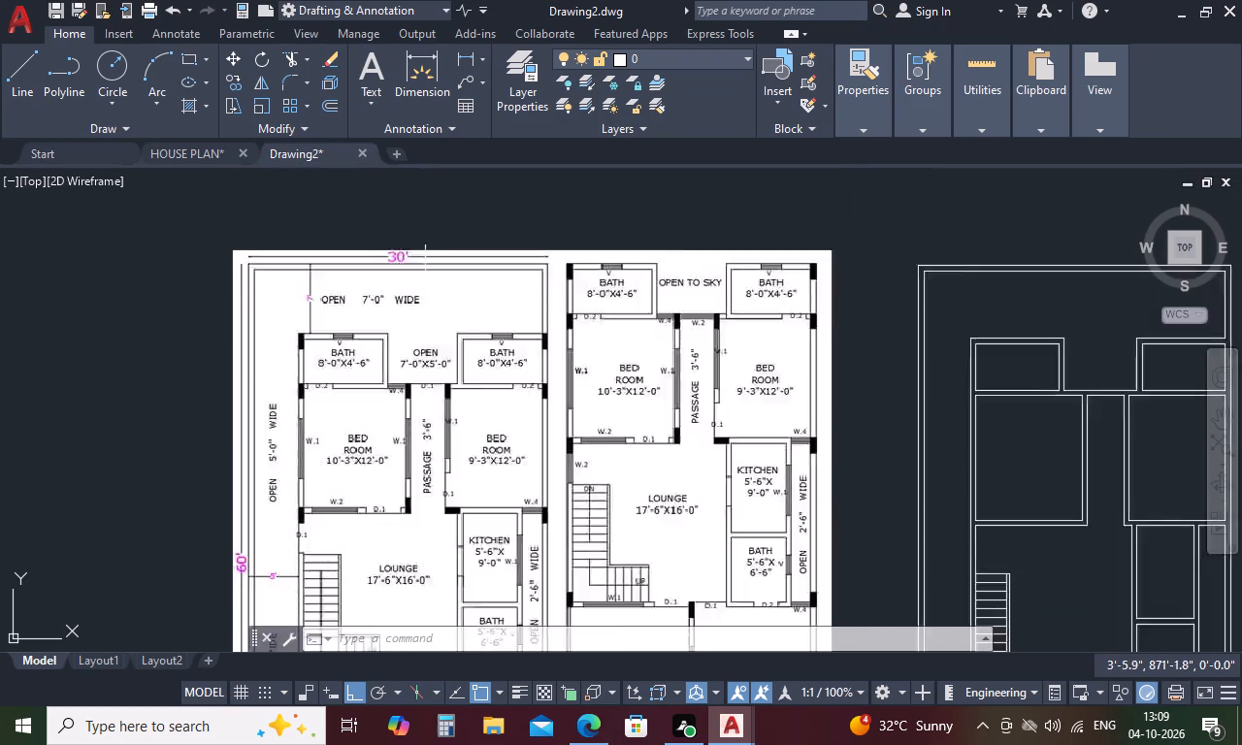
pyautogui.scroll(1, 425, 276)
pyautogui.scroll(-3, 425, 276)
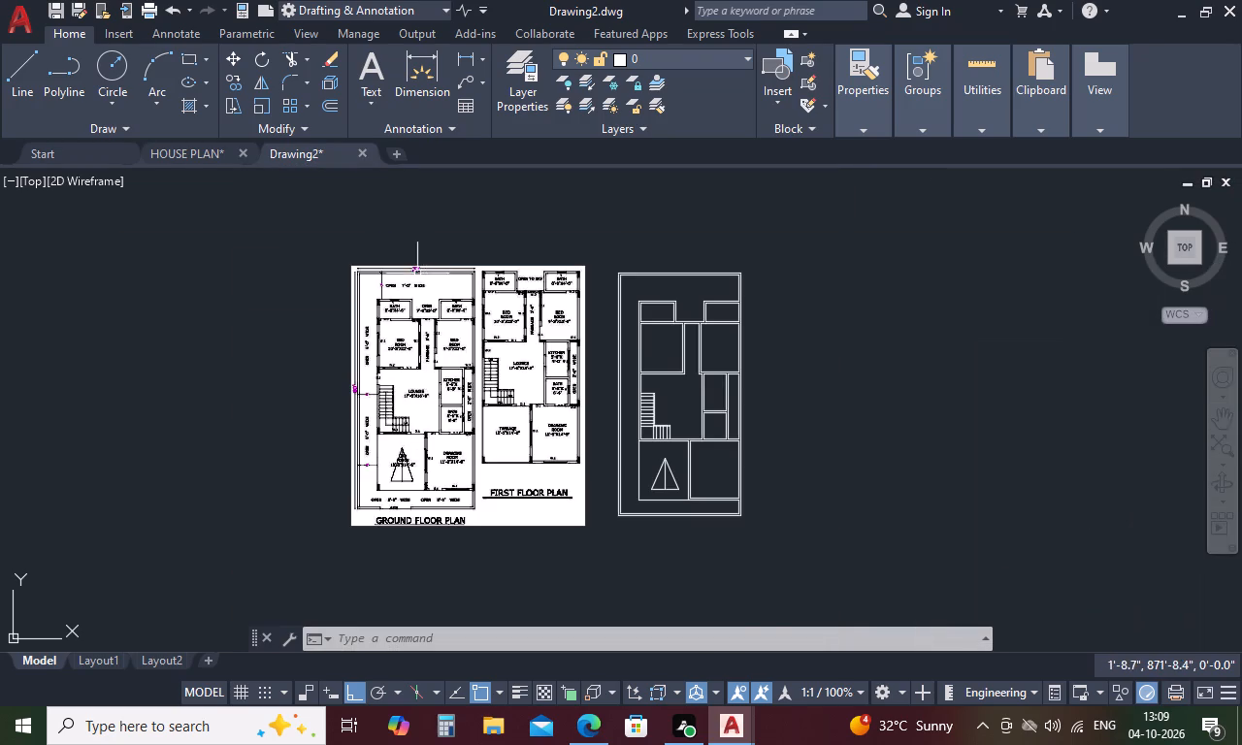
pyautogui.scroll(3, 410, 268)
pyautogui.scroll(-3, 411, 392)
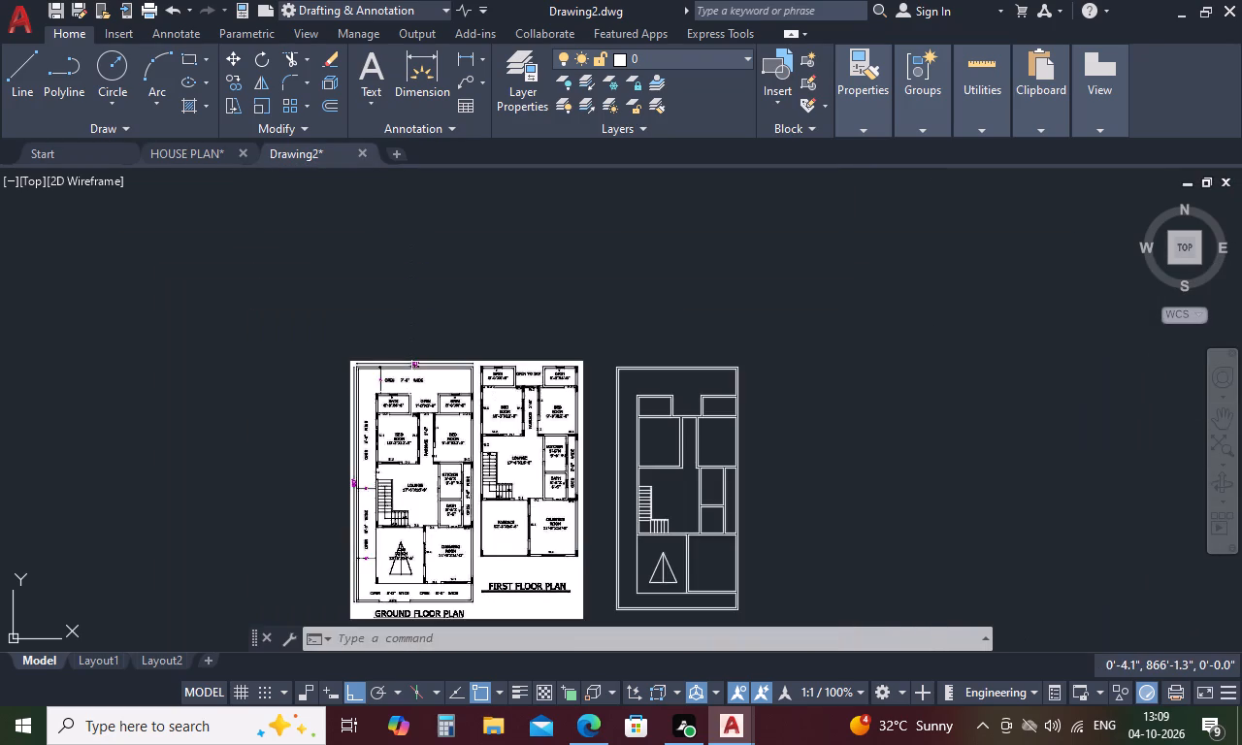
pyautogui.scroll(4, 411, 392)
pyautogui.scroll(-4, 412, 391)
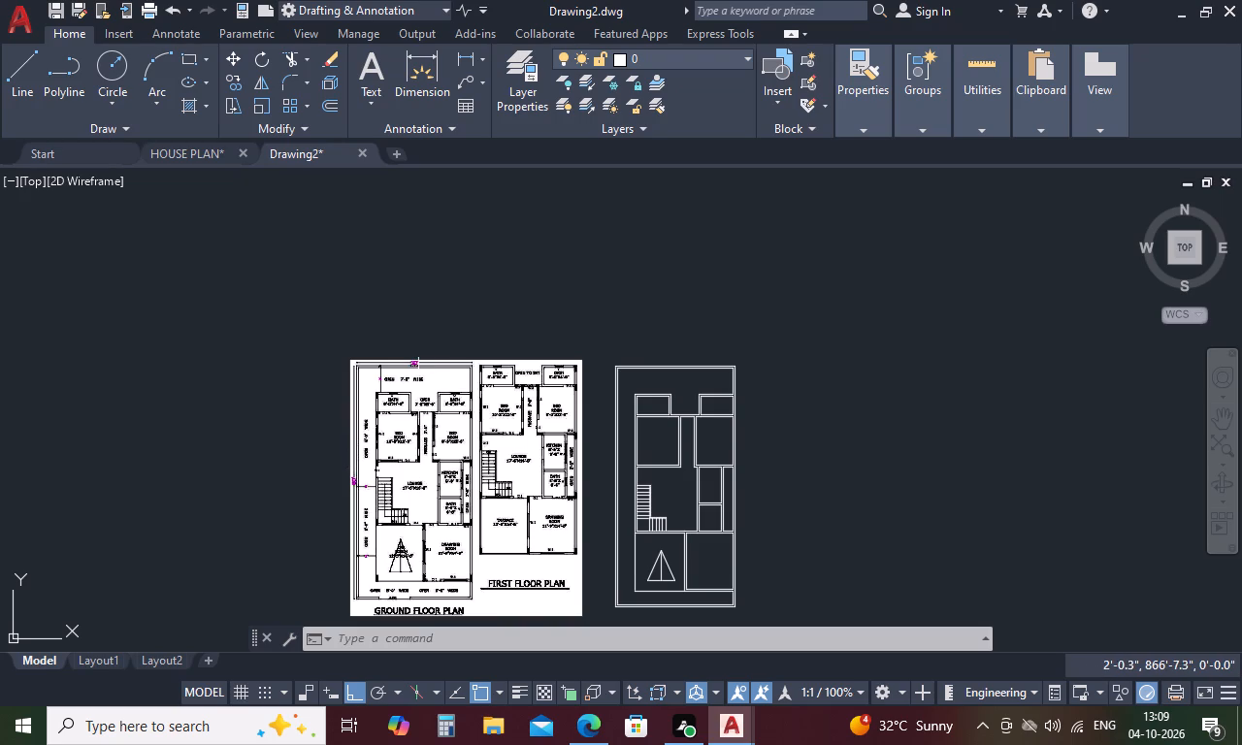
pyautogui.scroll(-1, 419, 384)
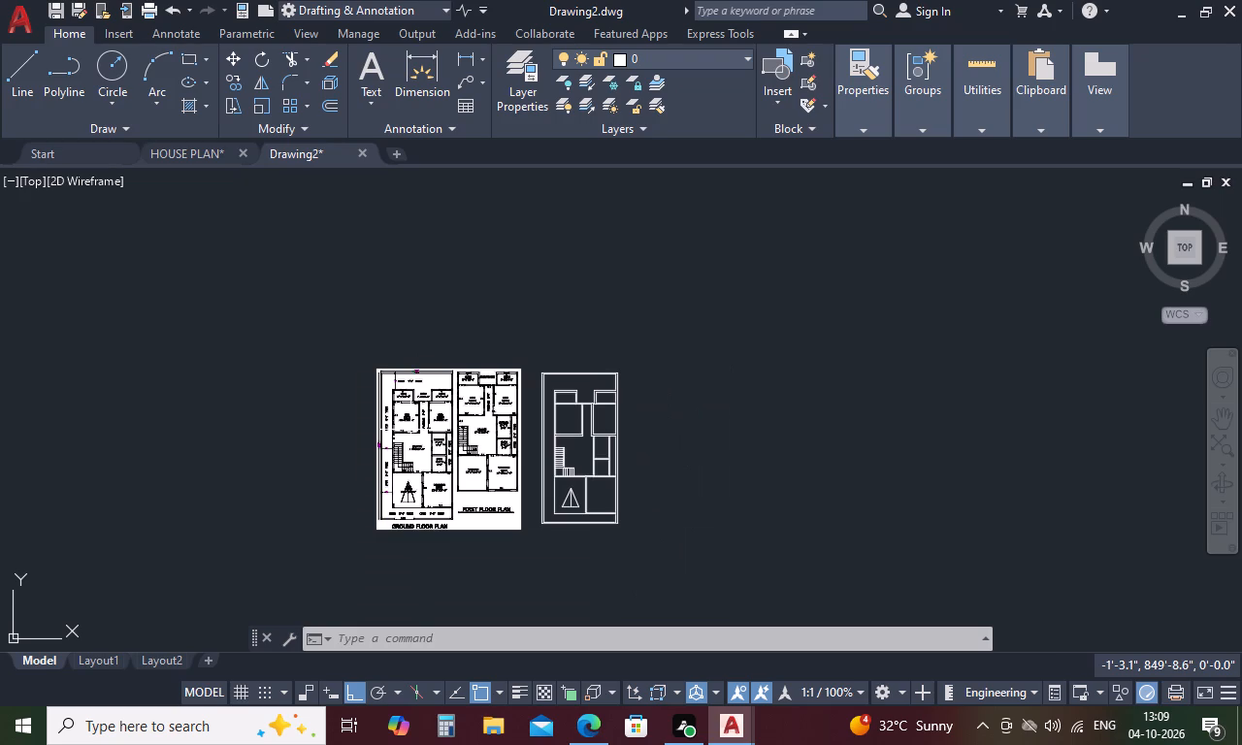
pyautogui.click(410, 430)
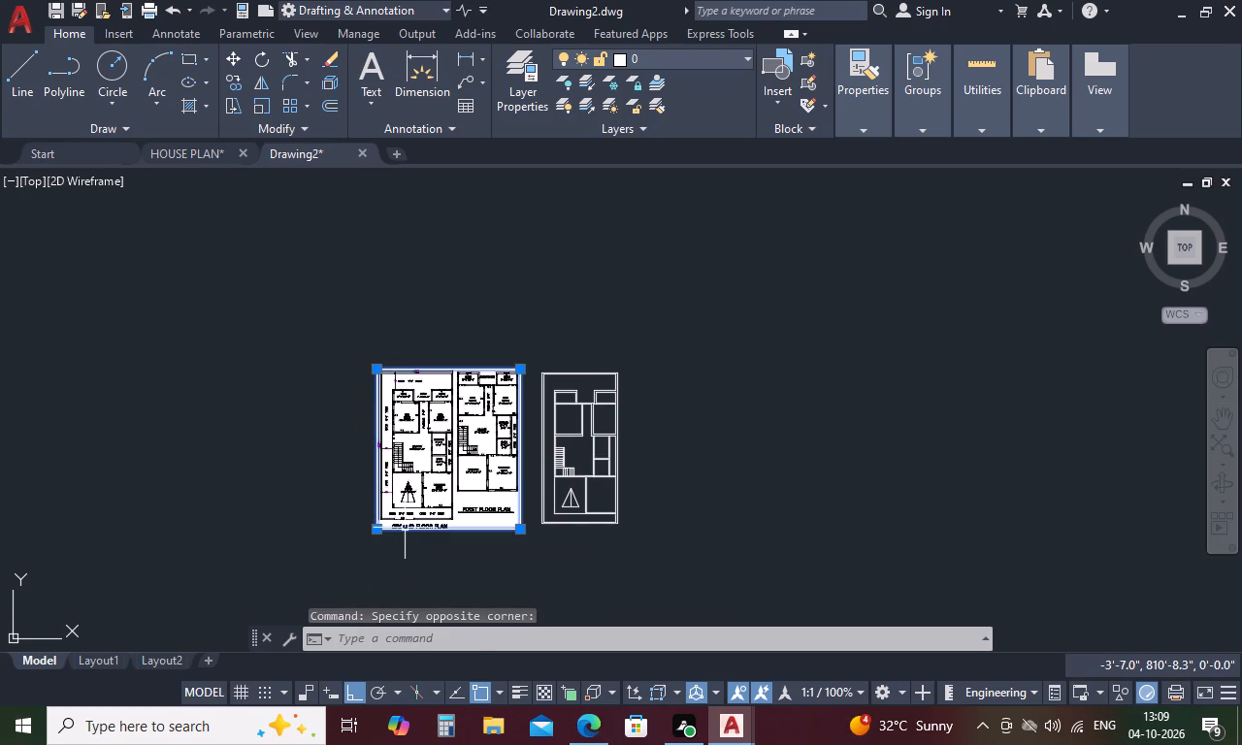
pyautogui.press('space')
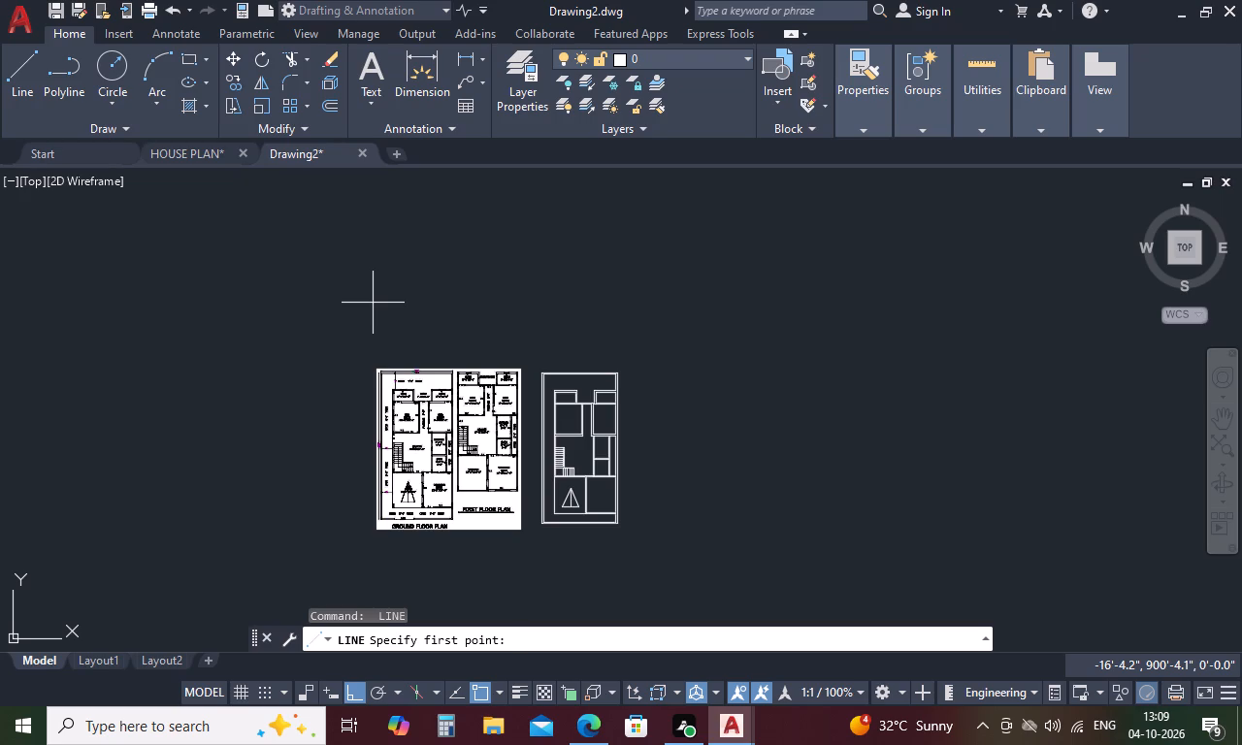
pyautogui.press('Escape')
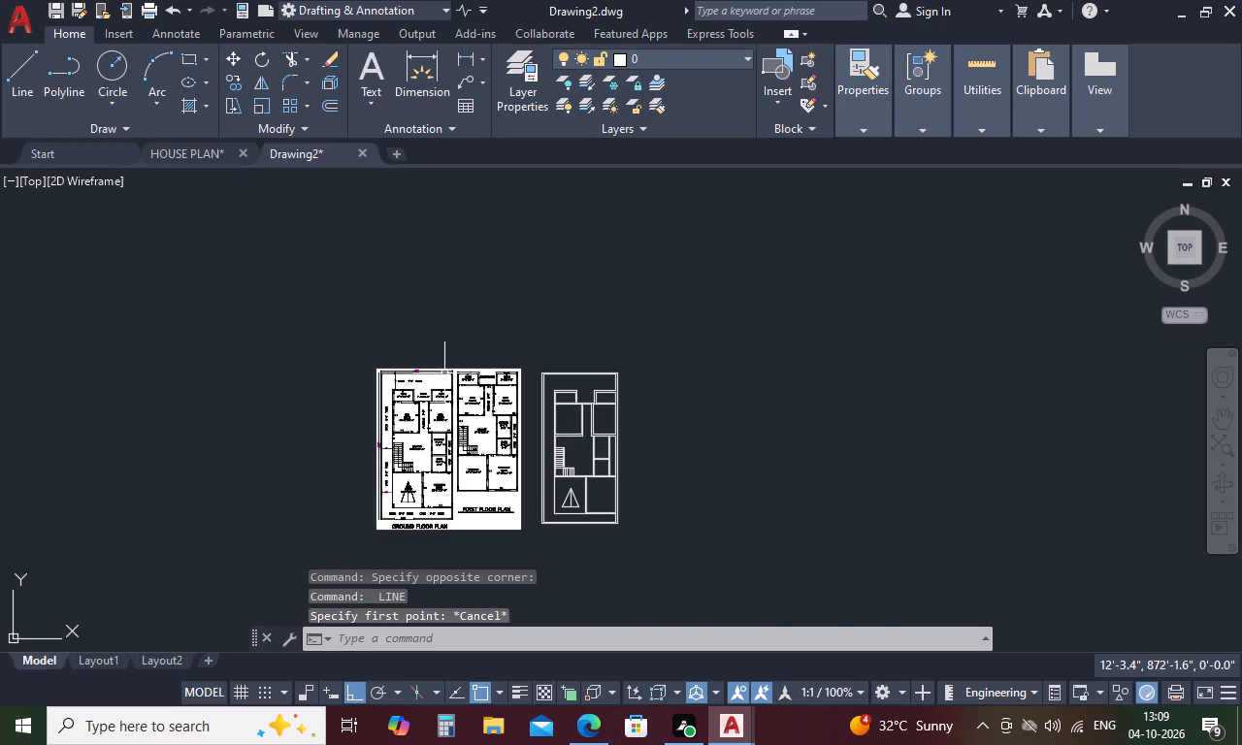
# Examine the reference image's bedrooms, baths, passage and open areas for the doors, windows and columns shown in the walls.
pyautogui.scroll(4, 444, 369)
pyautogui.scroll(-3, 444, 369)
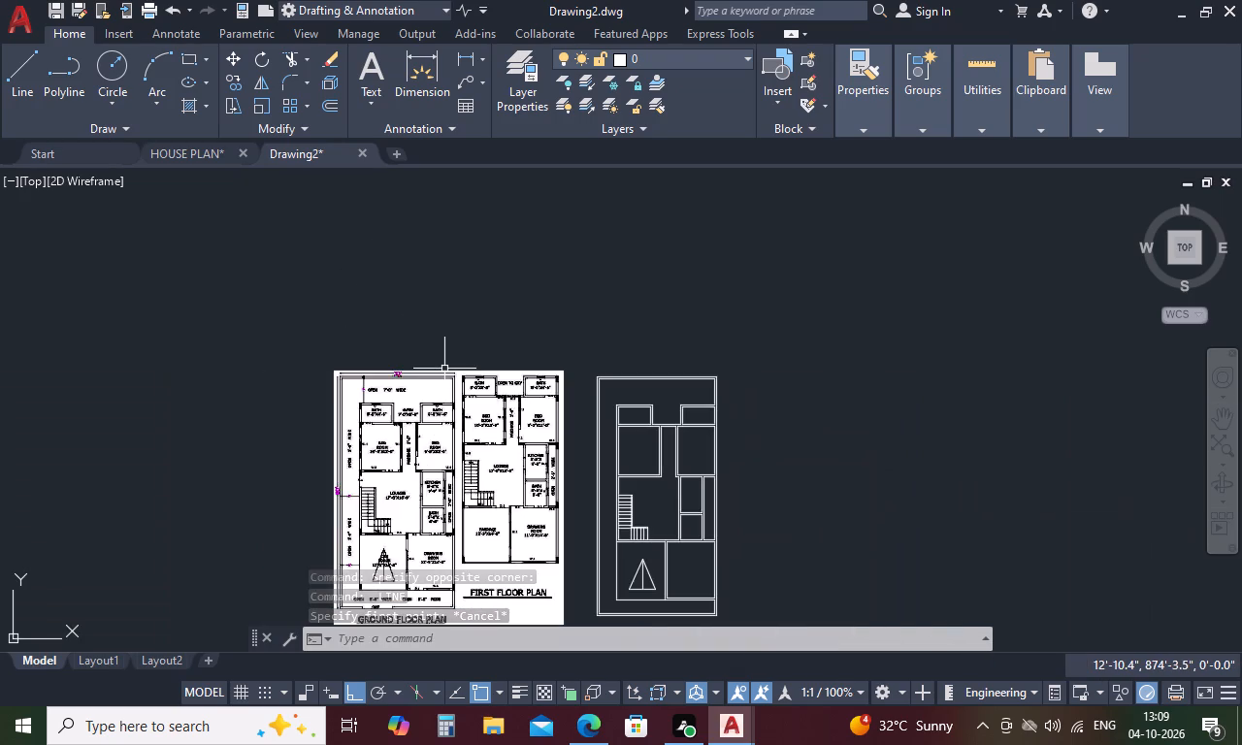
pyautogui.scroll(2, 371, 412)
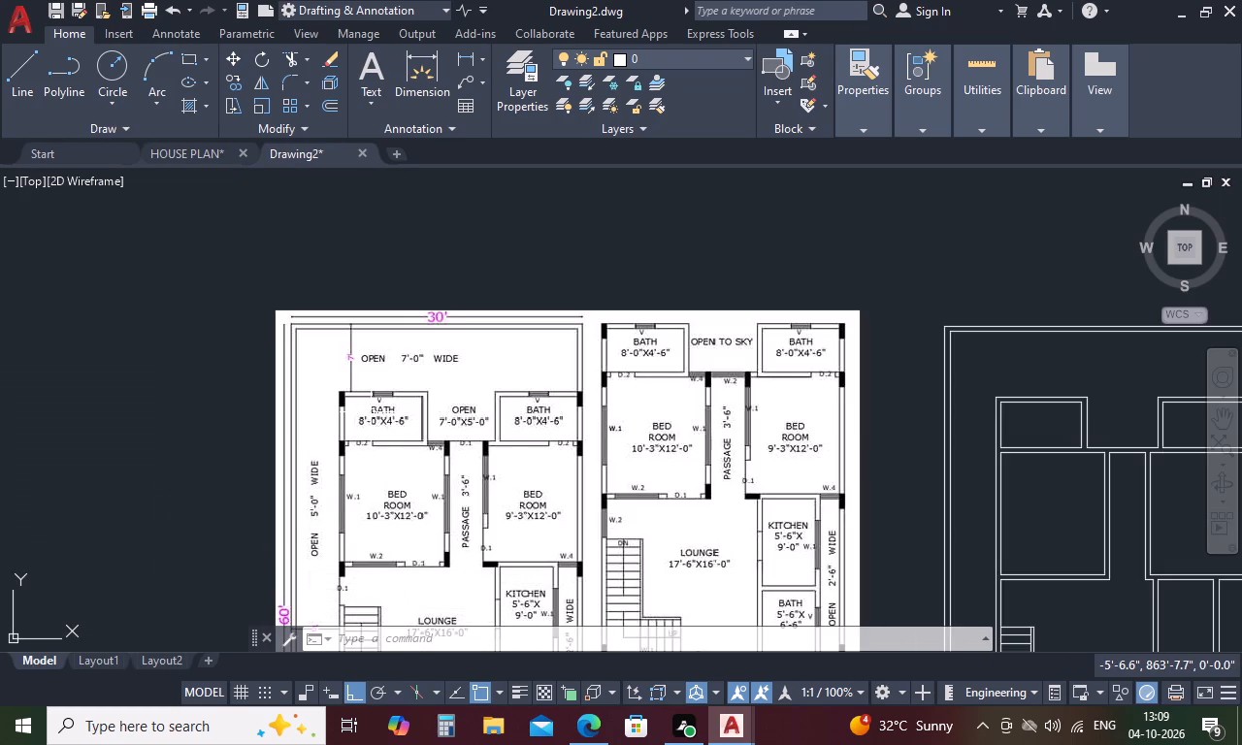
pyautogui.scroll(-1, 352, 392)
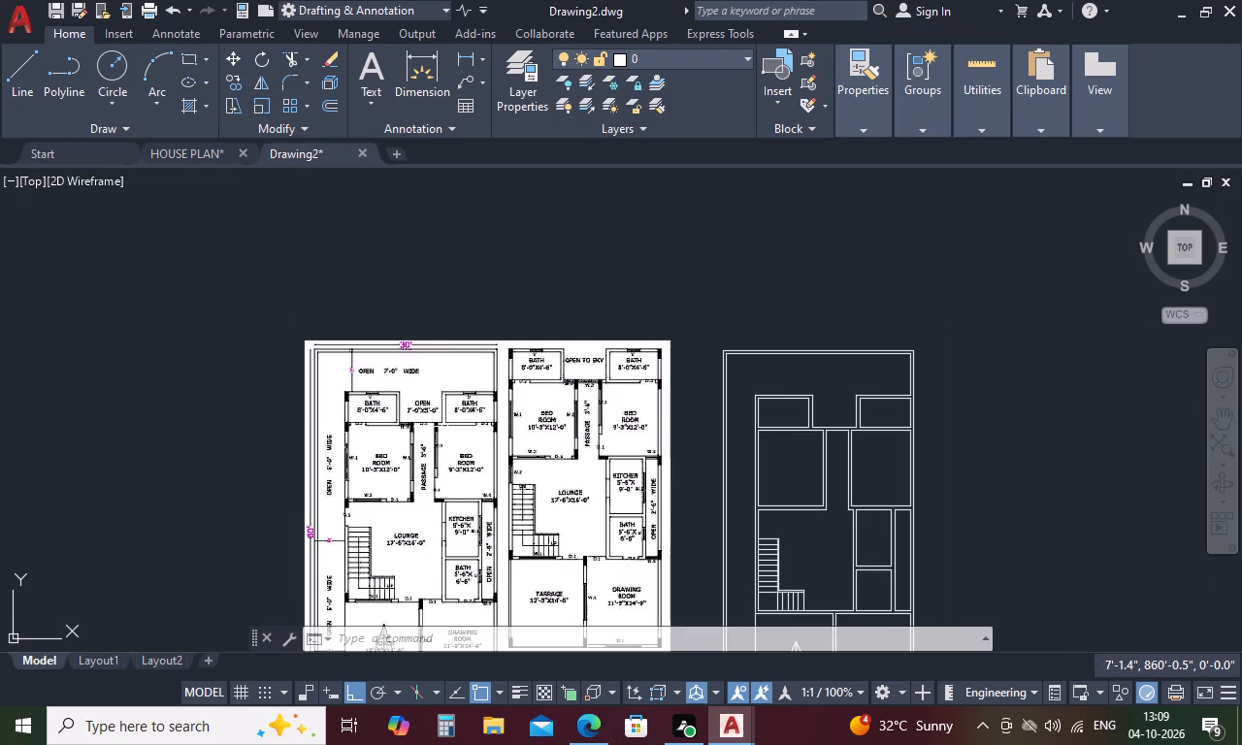
pyautogui.scroll(-1, 444, 427)
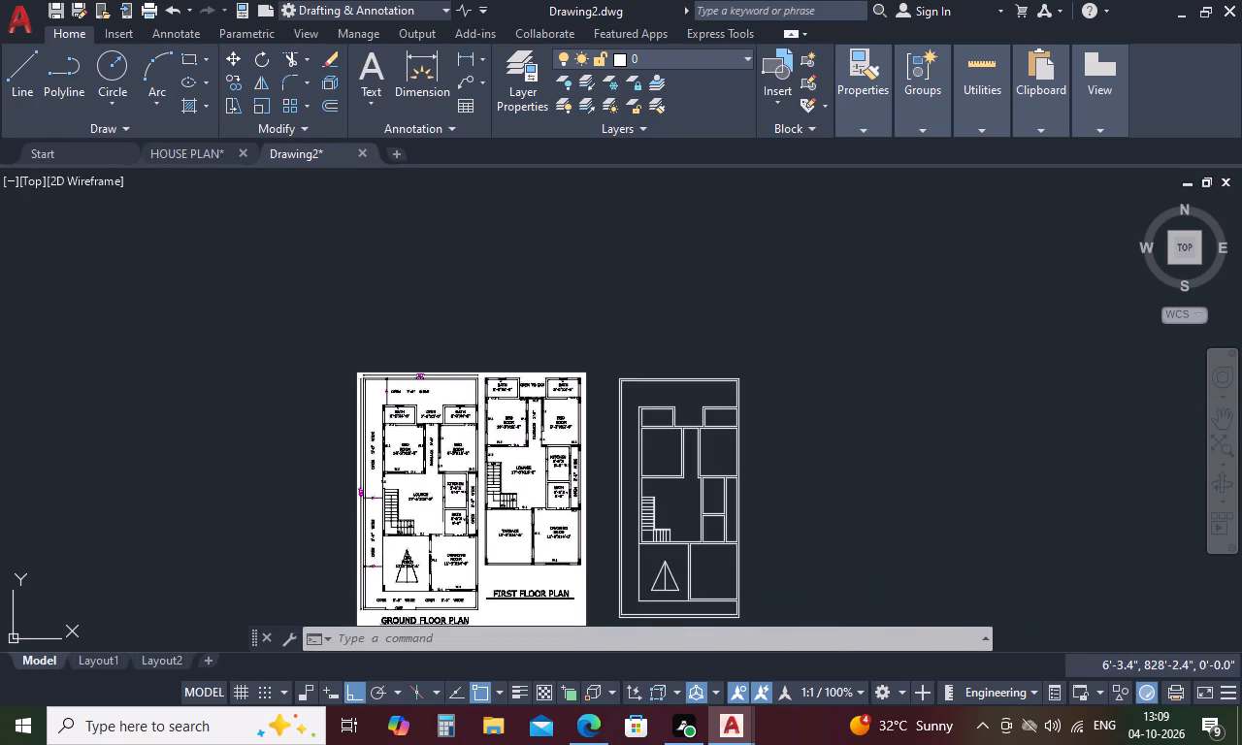
pyautogui.scroll(2, 444, 582)
pyautogui.scroll(-1, 445, 491)
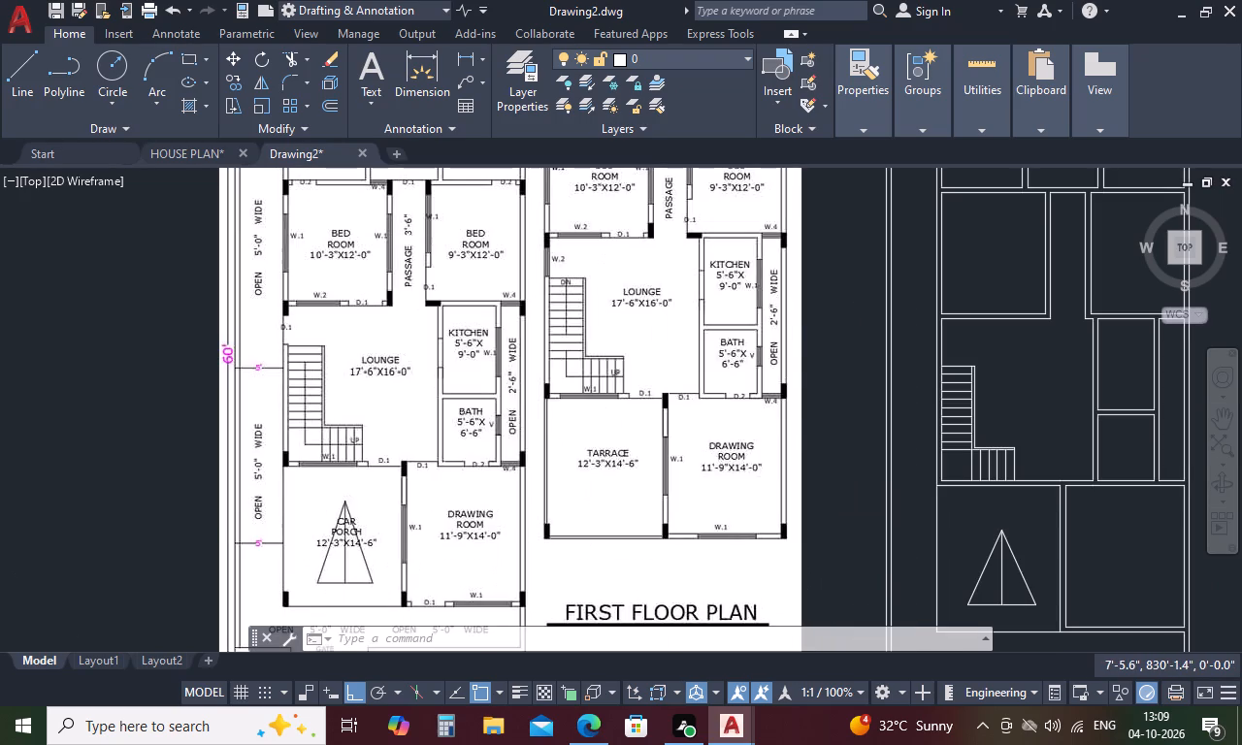
pyautogui.scroll(-1, 445, 491)
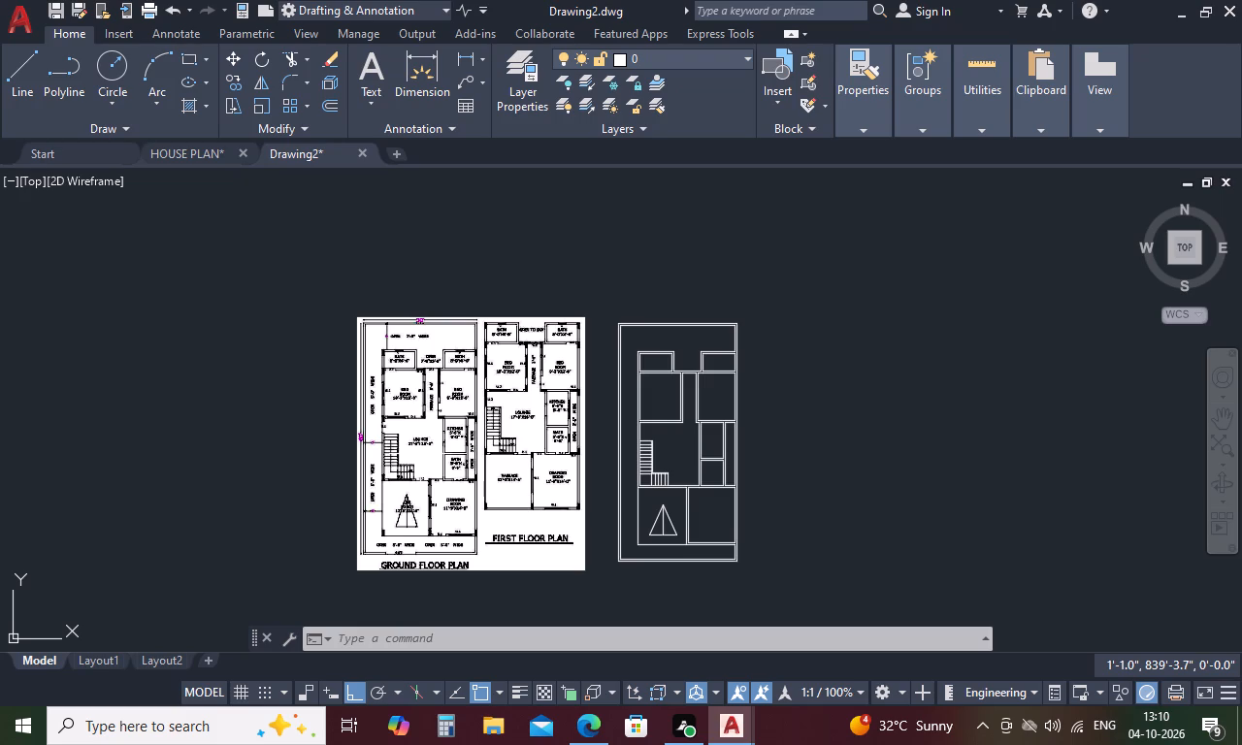
pyautogui.scroll(-1, 378, 370)
pyautogui.scroll(2, 378, 370)
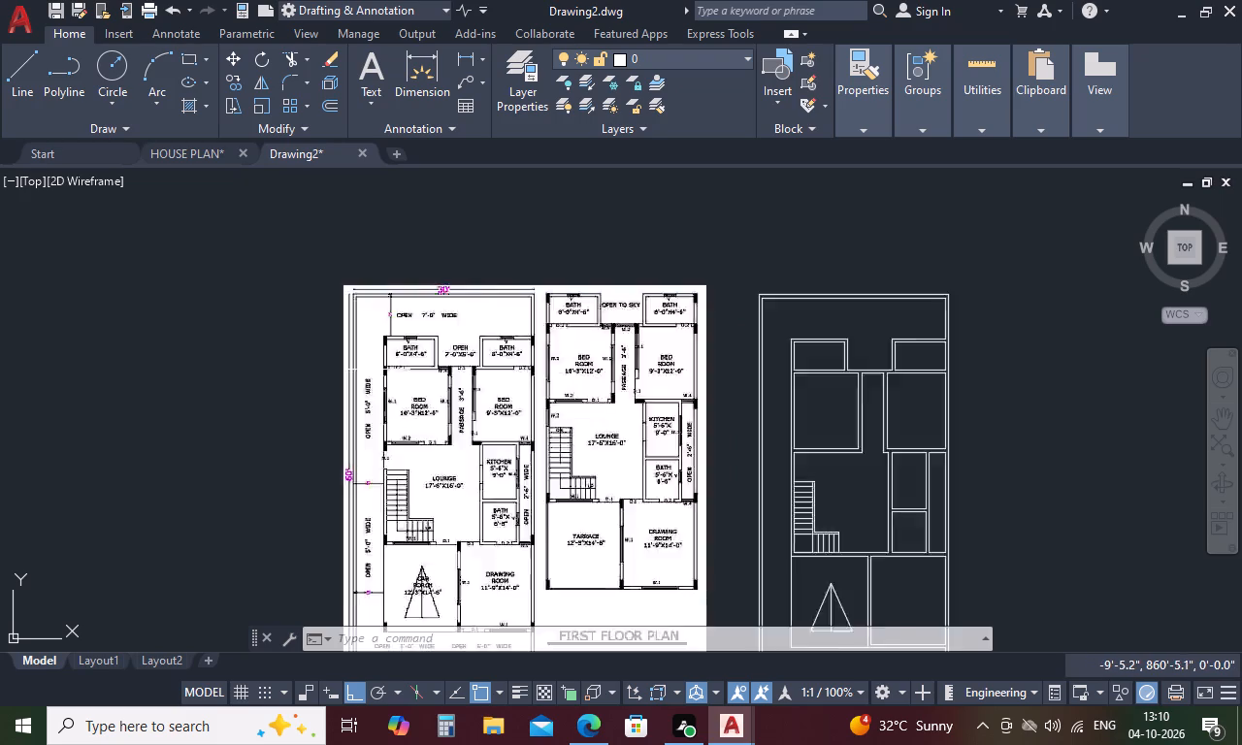
pyautogui.scroll(2, 378, 370)
pyautogui.scroll(-3, 378, 369)
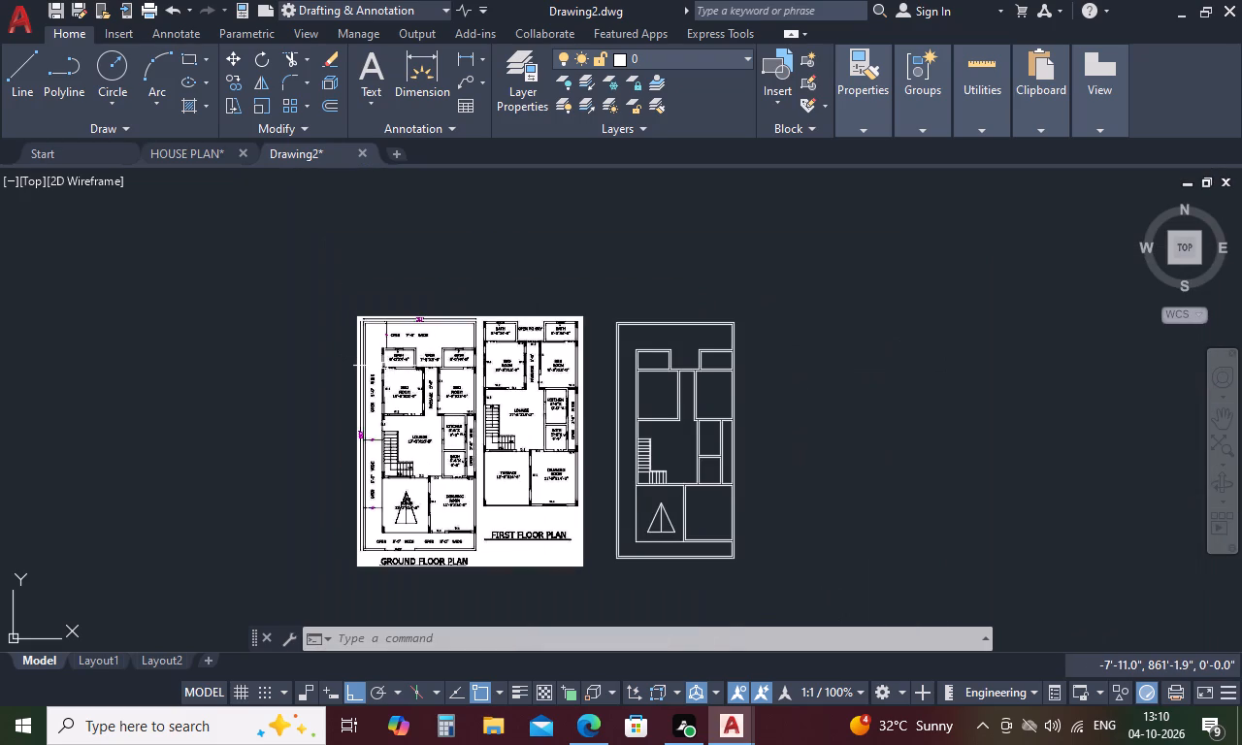
pyautogui.scroll(3, 384, 366)
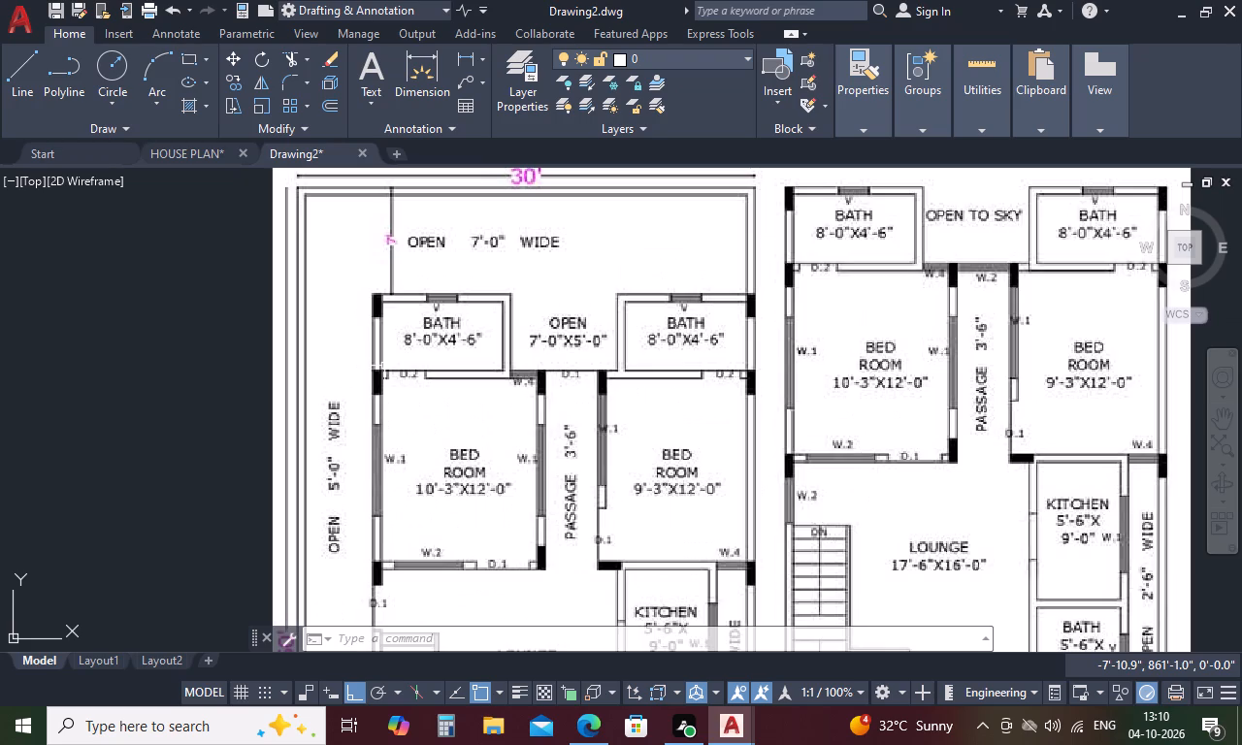
pyautogui.scroll(-2, 386, 350)
pyautogui.scroll(2, 388, 346)
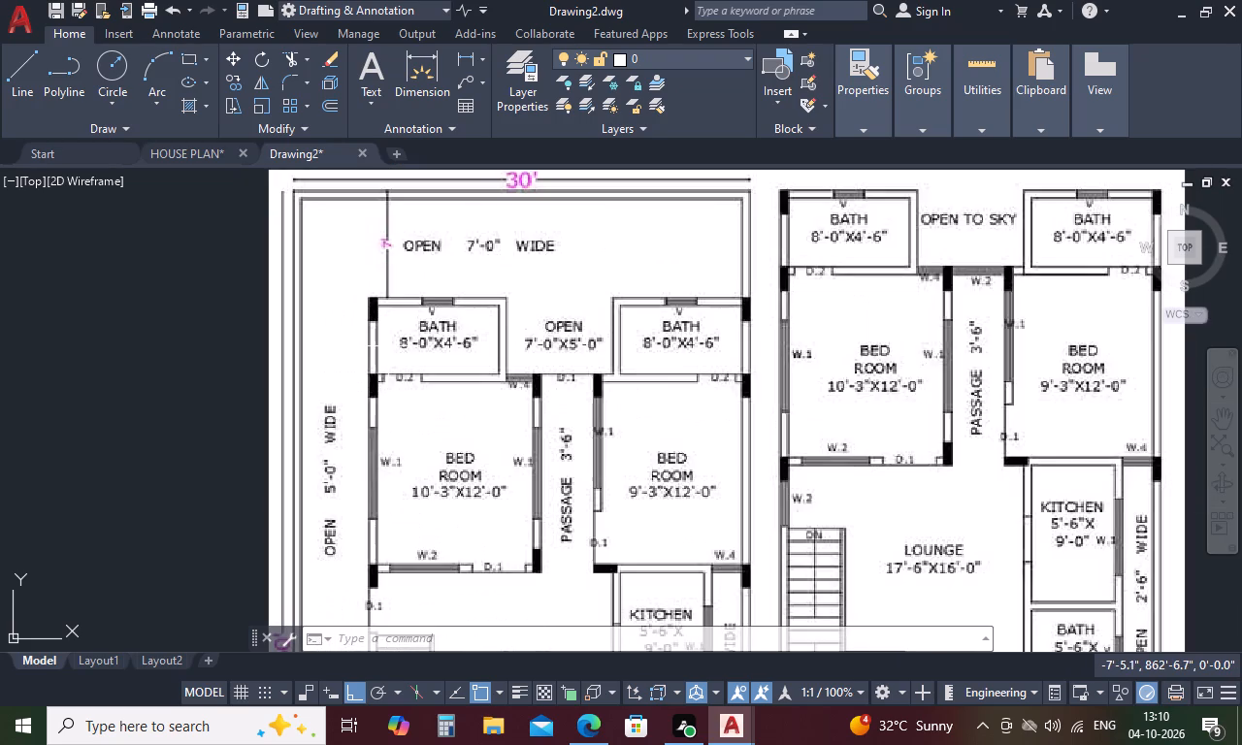
pyautogui.scroll(-3, 388, 346)
pyautogui.scroll(2, 388, 346)
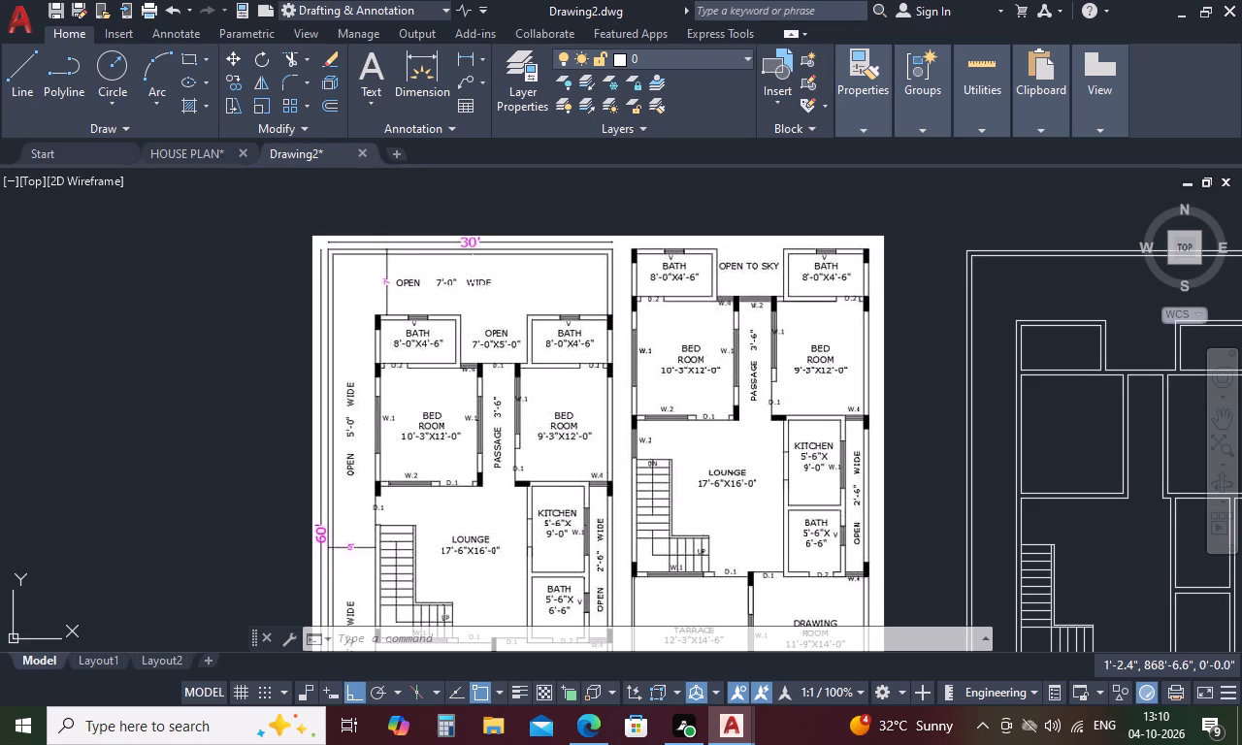
pyautogui.scroll(-3, 473, 286)
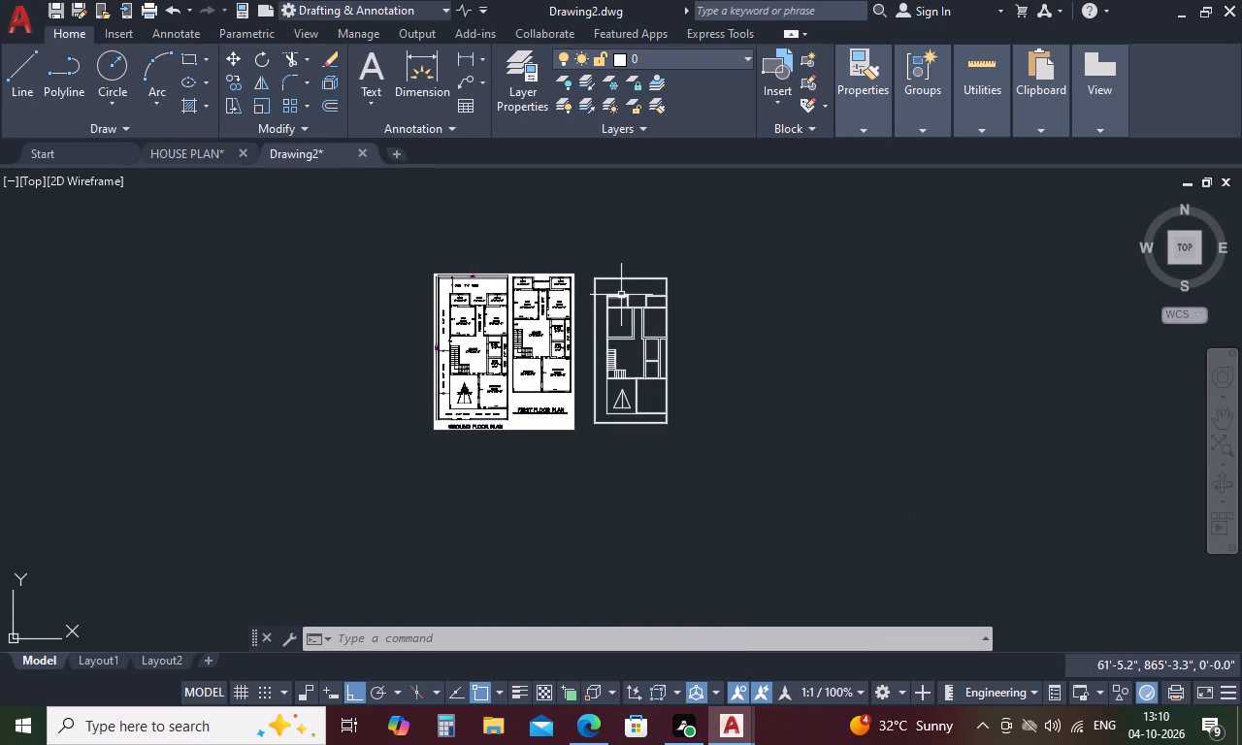
pyautogui.scroll(3, 505, 268)
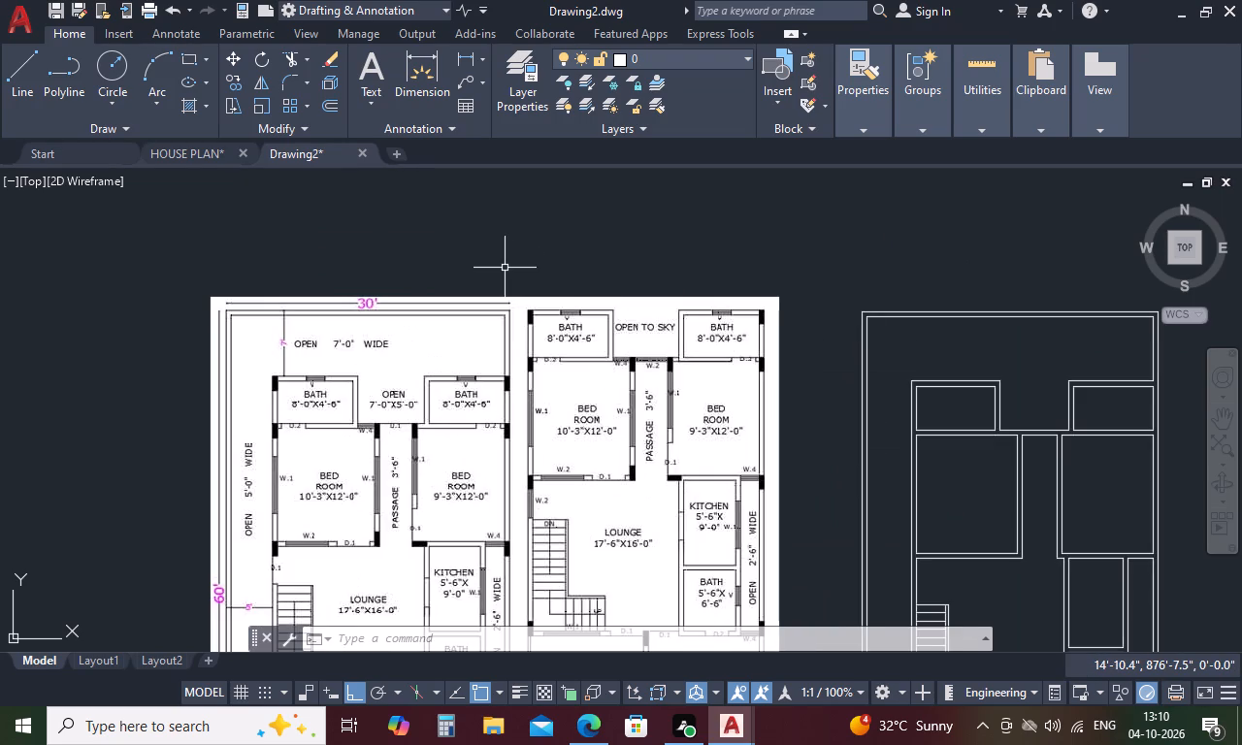
pyautogui.scroll(1, 505, 268)
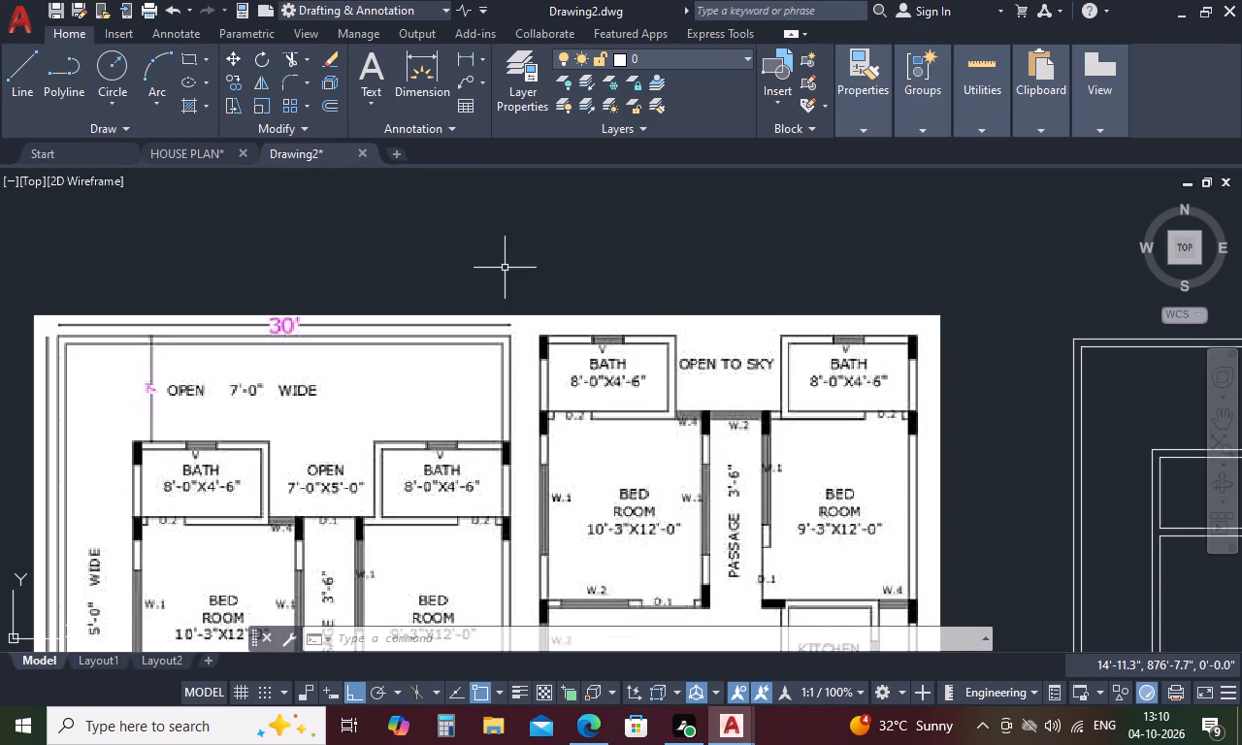
# Examine the reference image's ground floor plan, especially the front boundary wall, for the position and form of the gate.
pyautogui.scroll(-1, 505, 268)
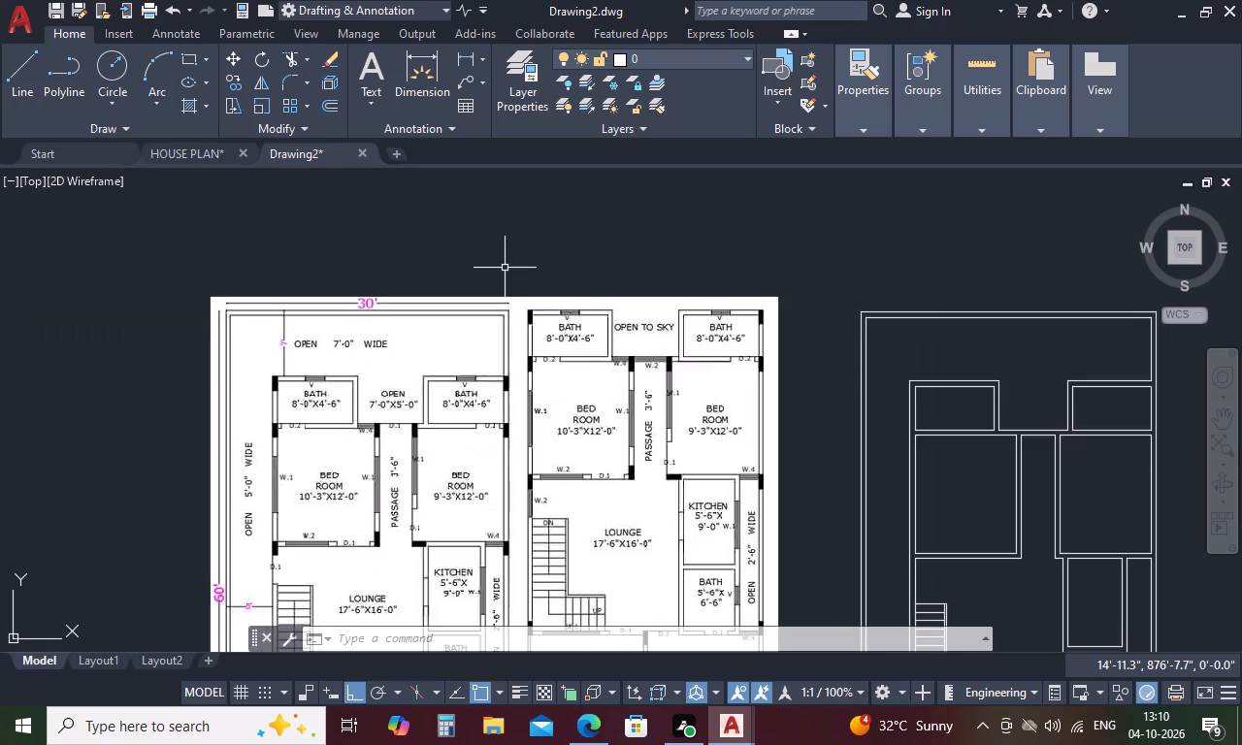
pyautogui.scroll(-1, 505, 268)
pyautogui.scroll(1, 505, 268)
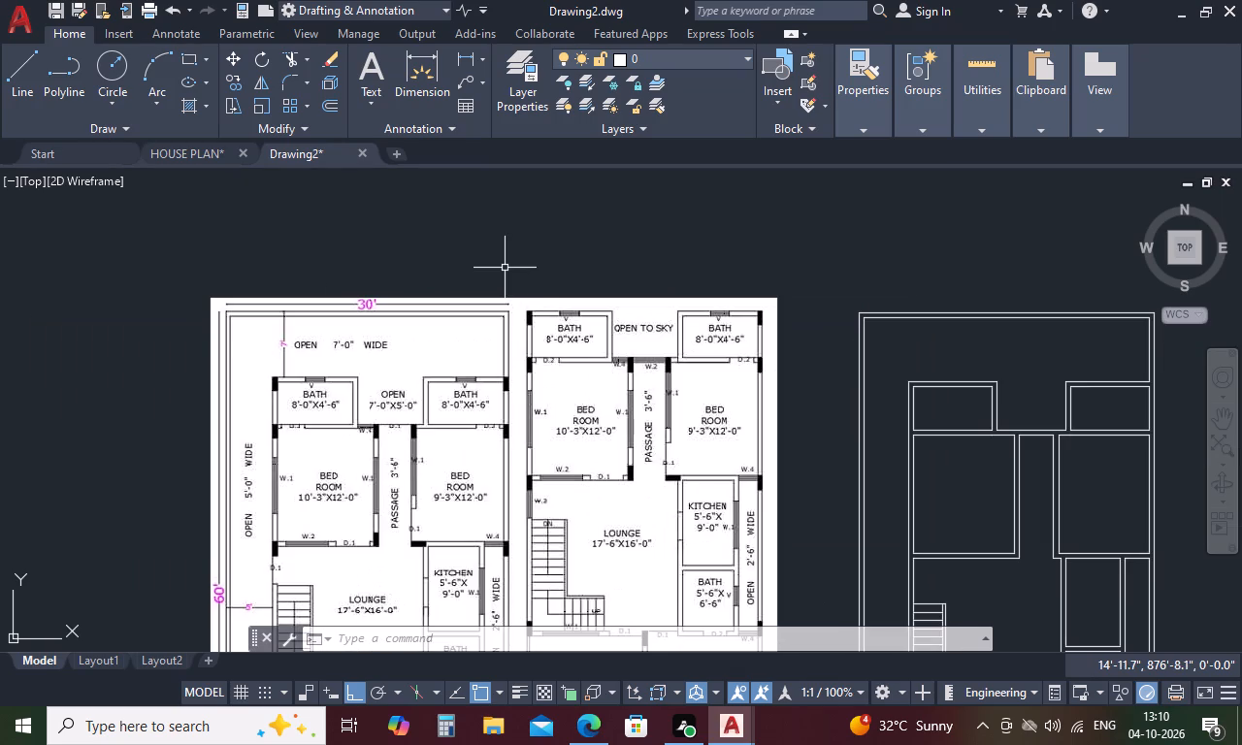
pyautogui.scroll(-2, 505, 268)
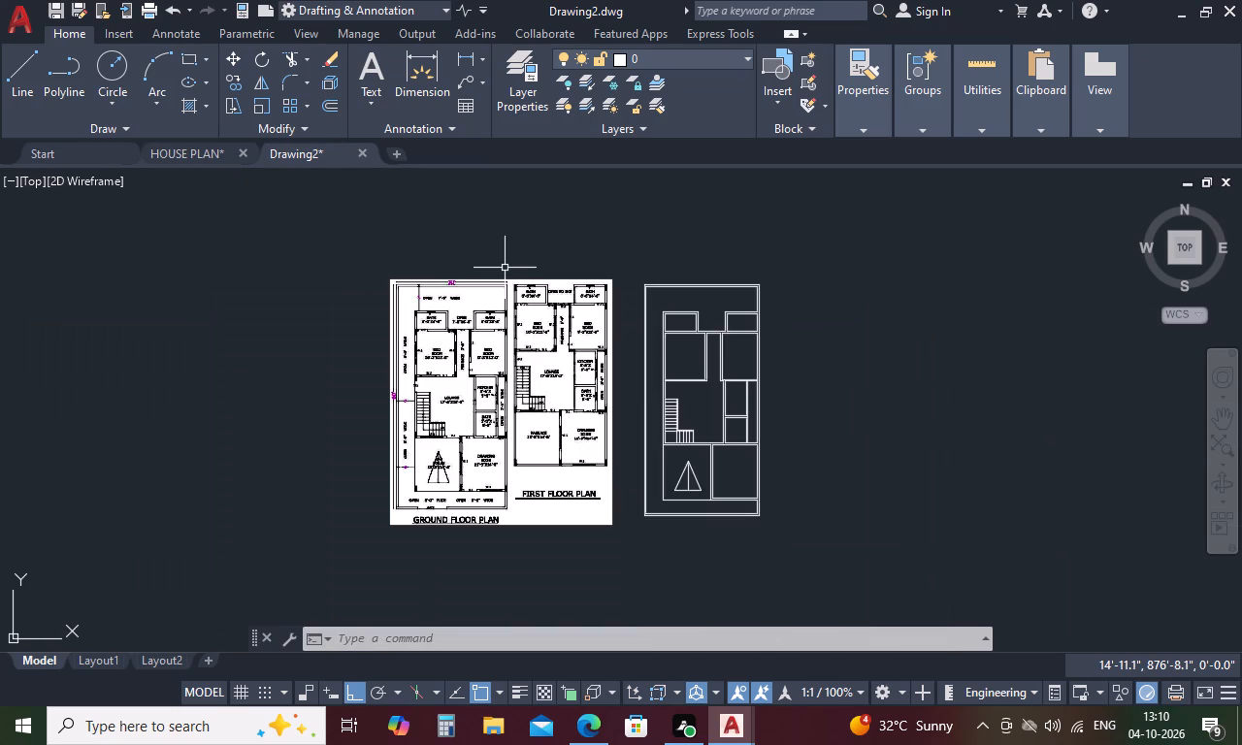
pyautogui.scroll(1, 505, 268)
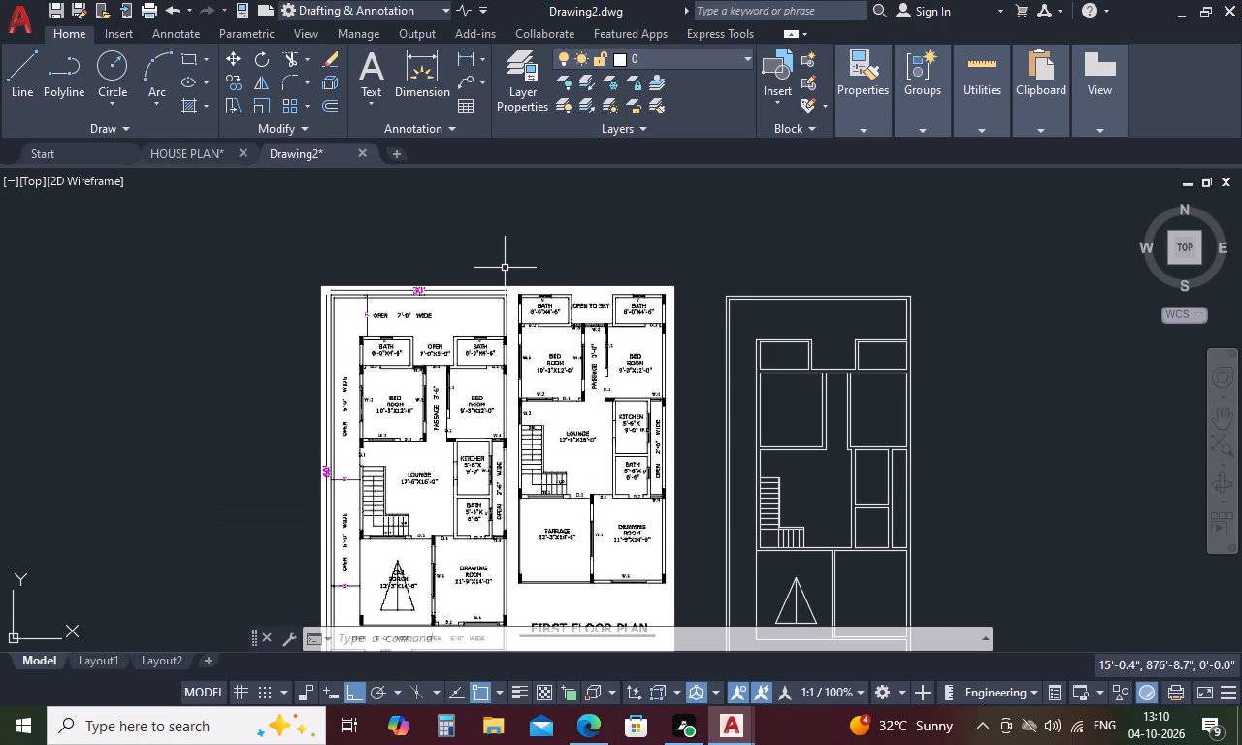
pyautogui.scroll(-1, 505, 268)
pyautogui.scroll(2, 424, 532)
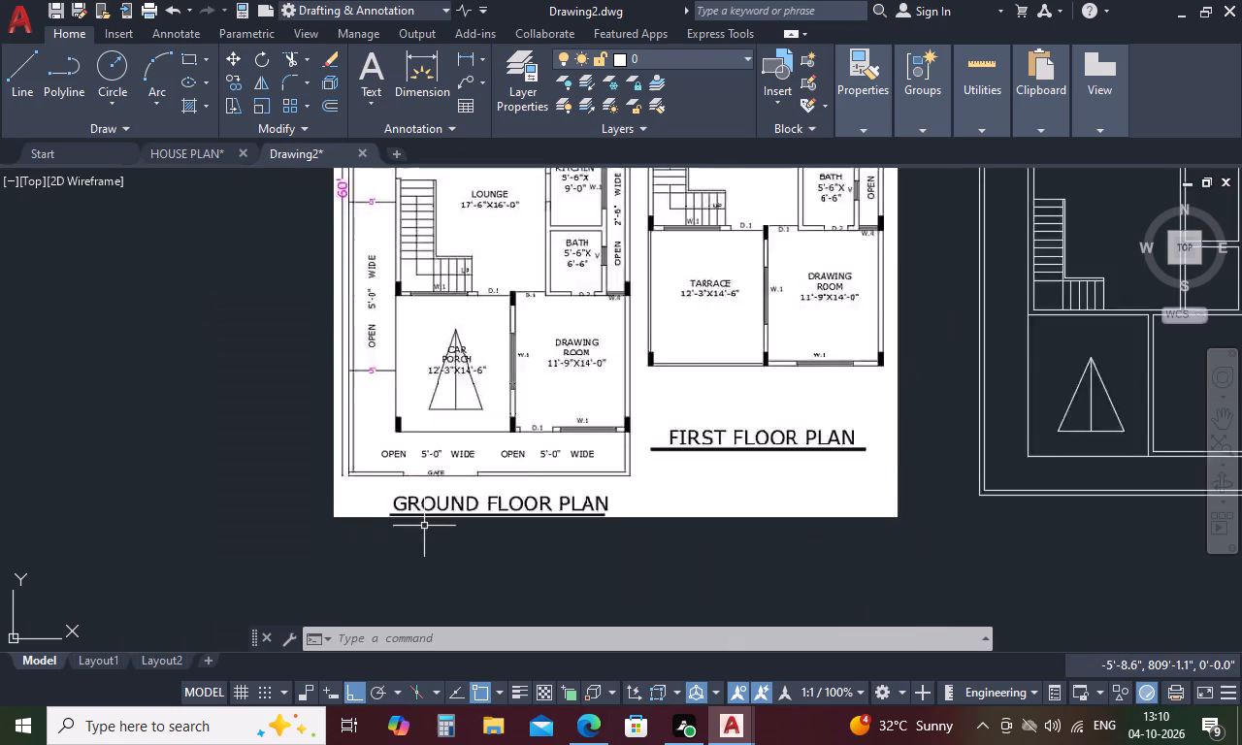
pyautogui.scroll(1, 424, 526)
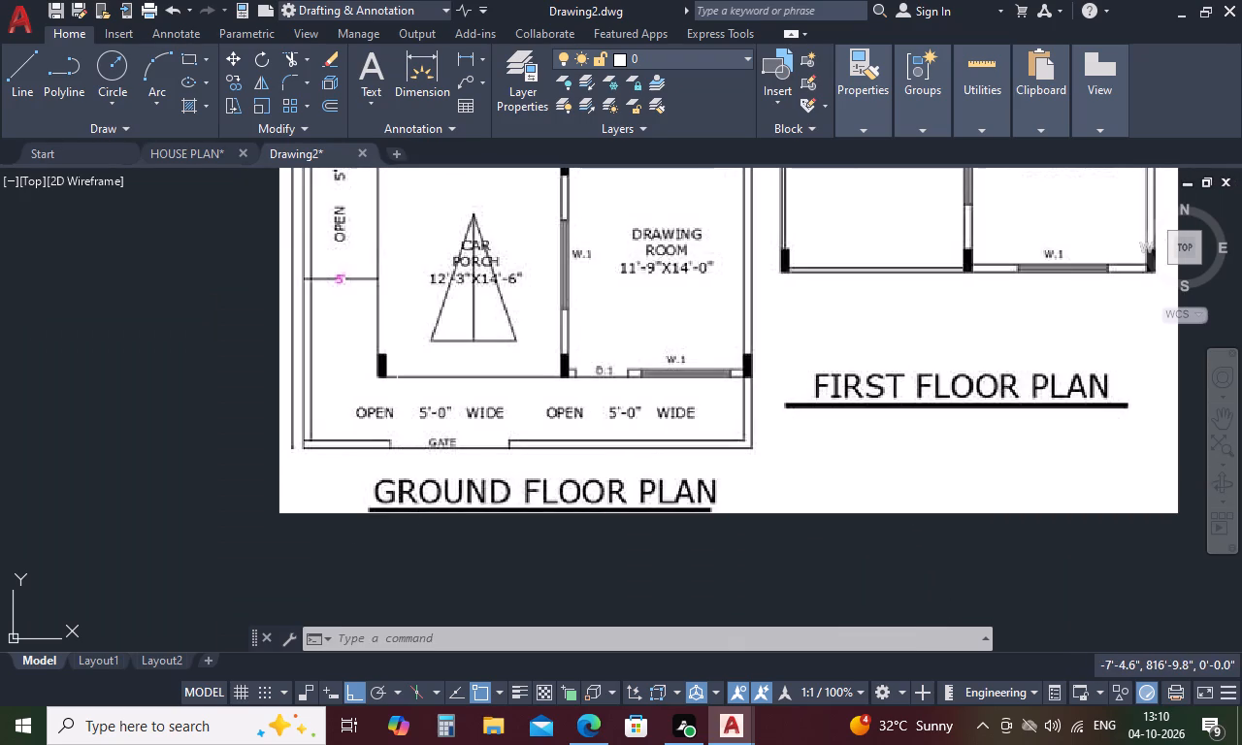
pyautogui.scroll(-2, 397, 405)
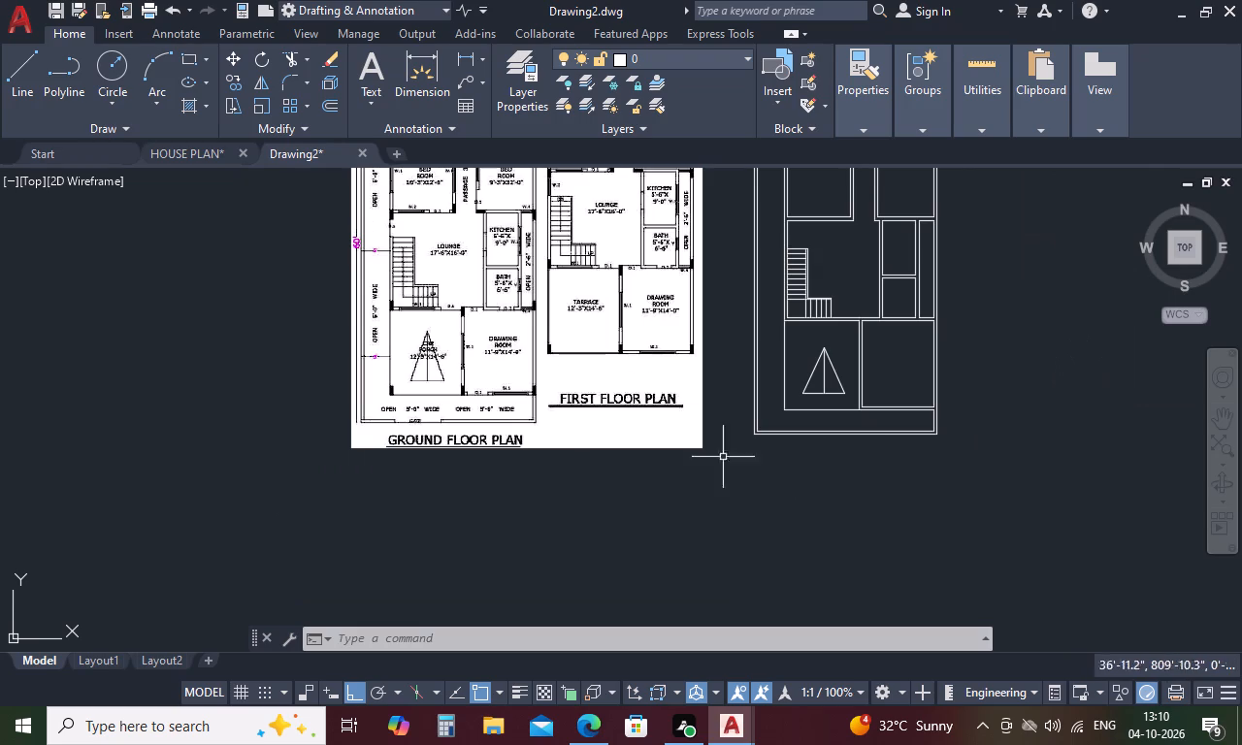
# Draw a short vertical line across the front boundary wall, below the car porch's left part, as the gate's first edge.
pyautogui.scroll(2, 953, 440)
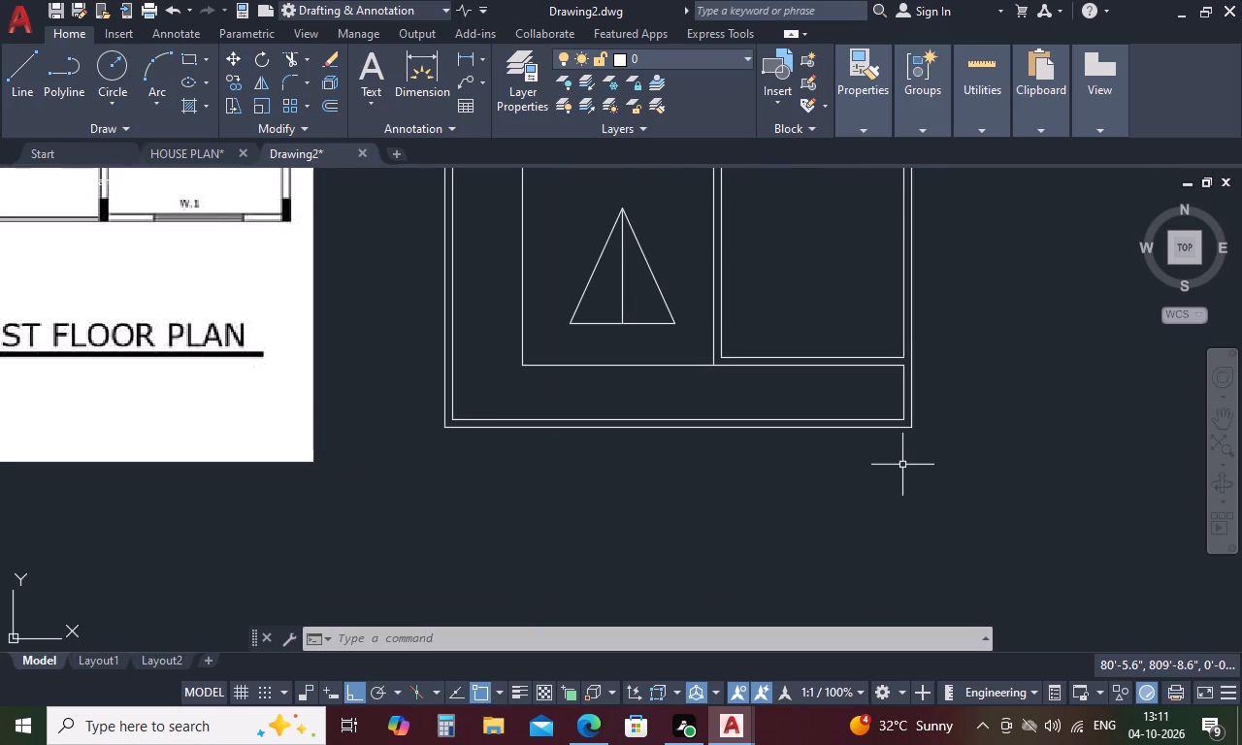
pyautogui.write('L')
pyautogui.press('space')
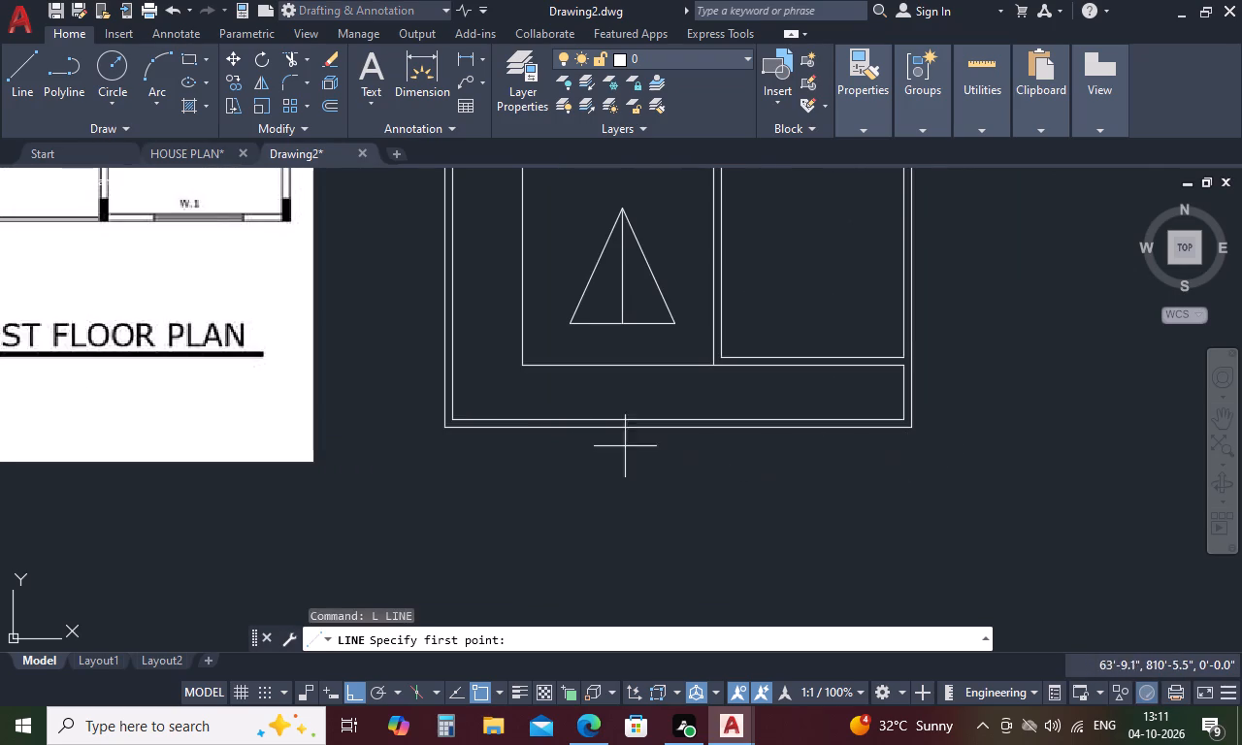
pyautogui.click(545, 419)
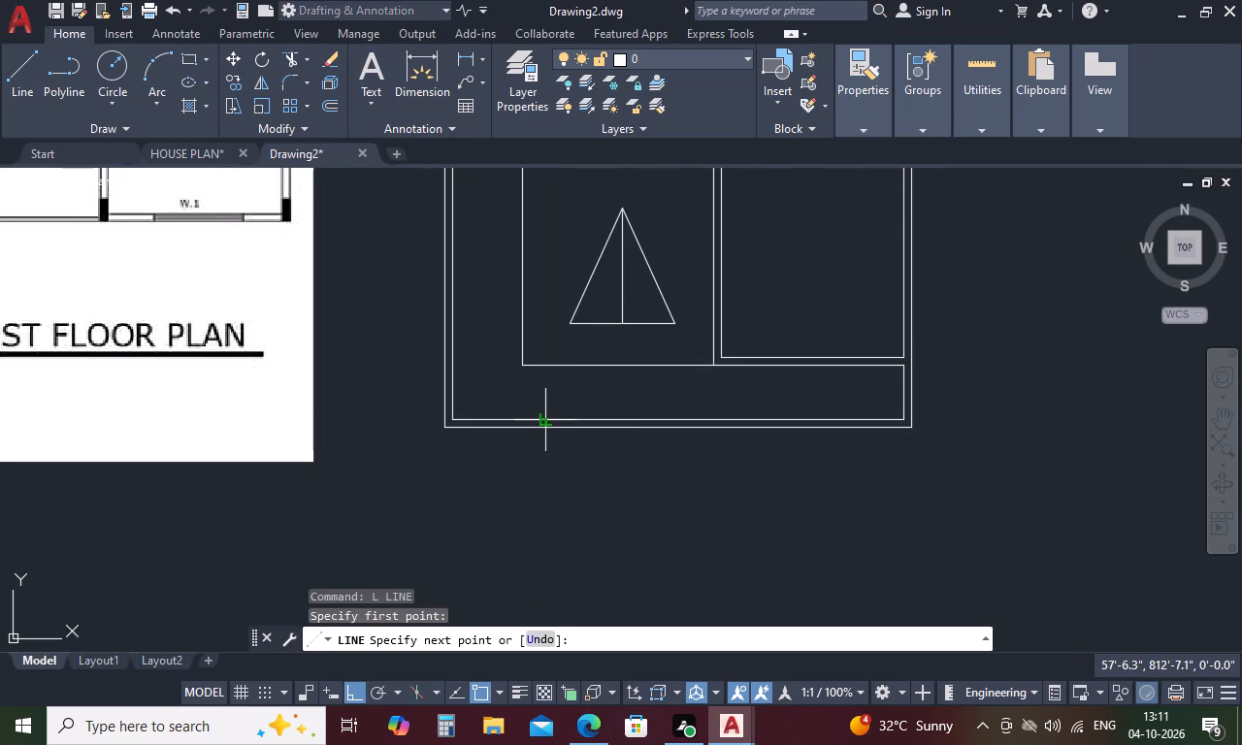
pyautogui.click(549, 432)
pyautogui.press('space')
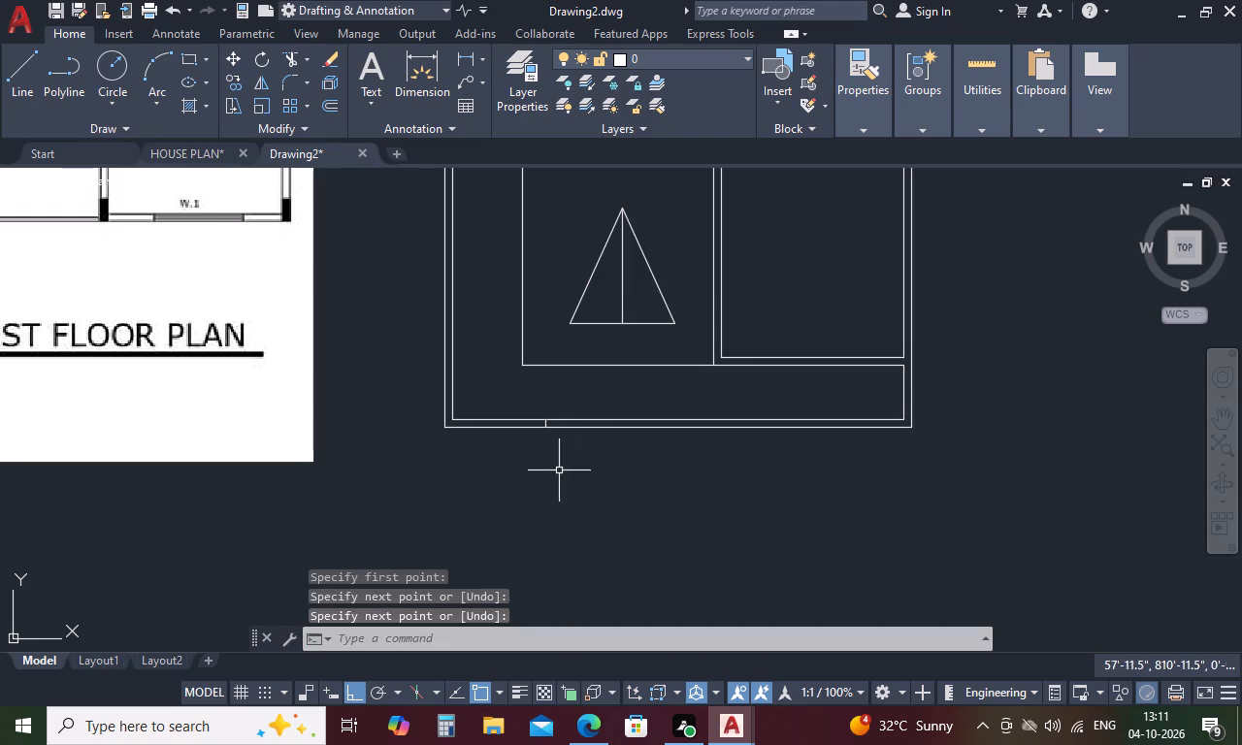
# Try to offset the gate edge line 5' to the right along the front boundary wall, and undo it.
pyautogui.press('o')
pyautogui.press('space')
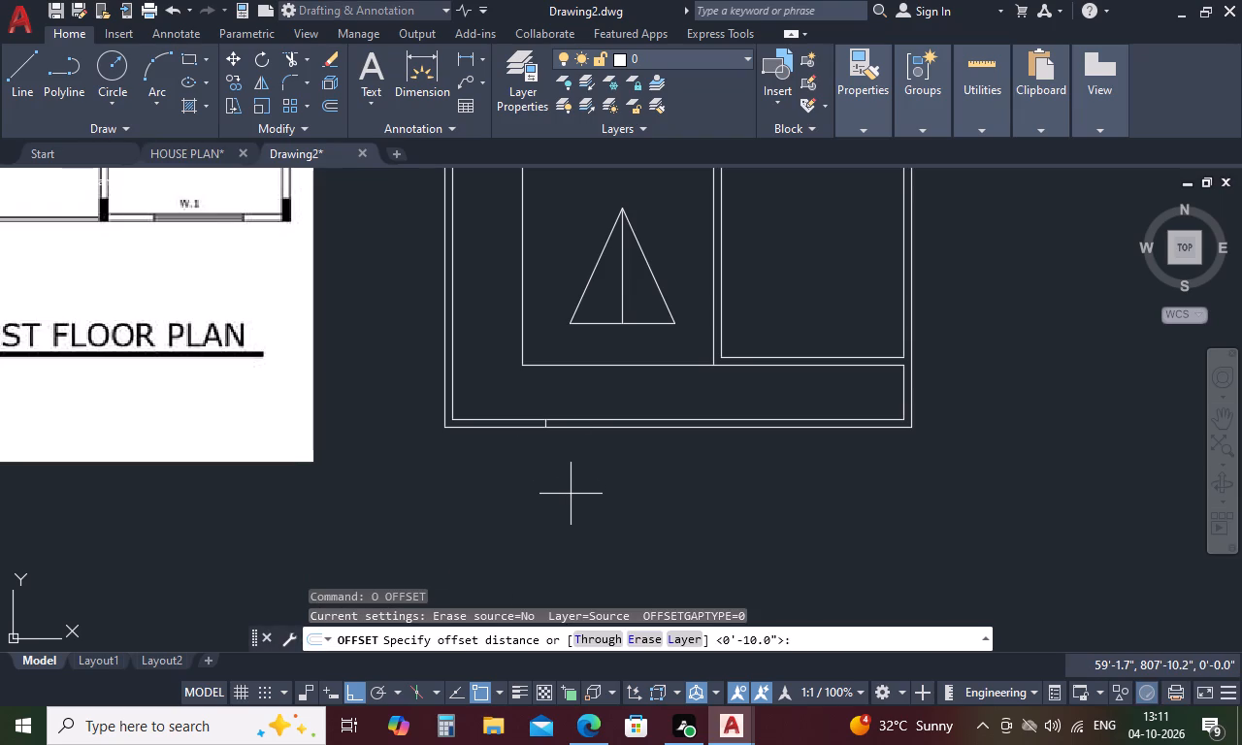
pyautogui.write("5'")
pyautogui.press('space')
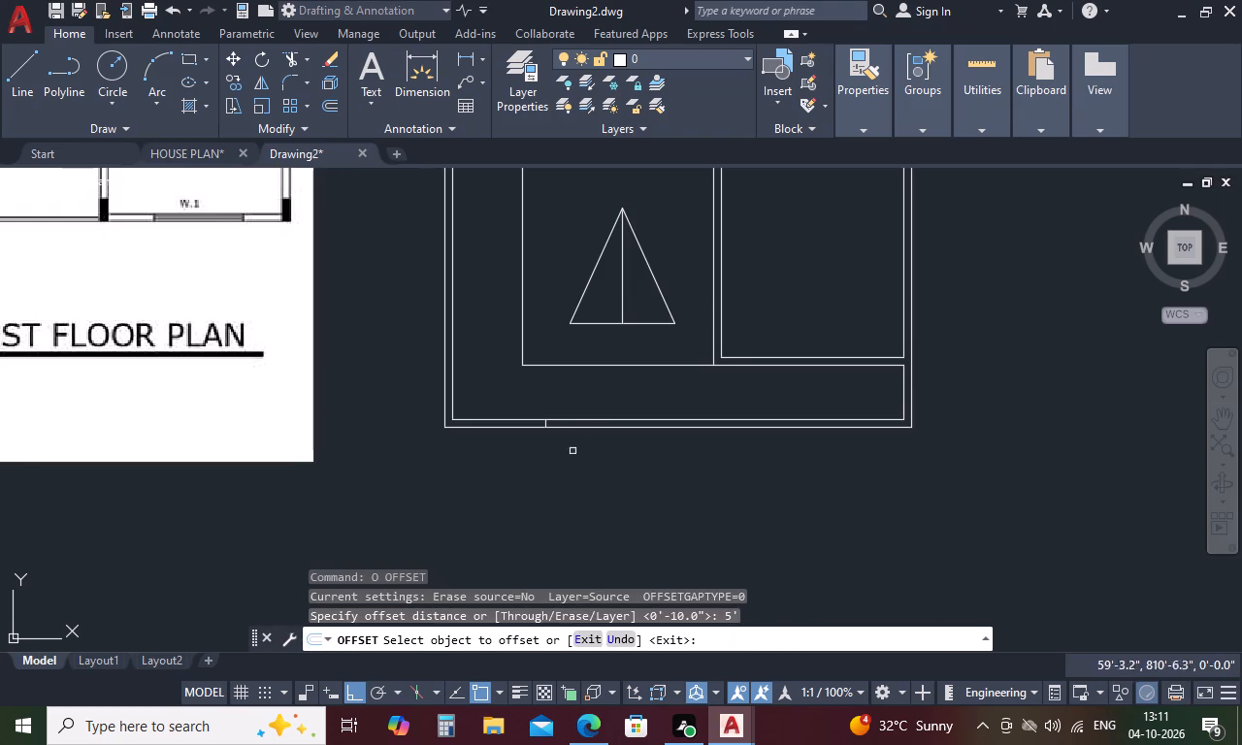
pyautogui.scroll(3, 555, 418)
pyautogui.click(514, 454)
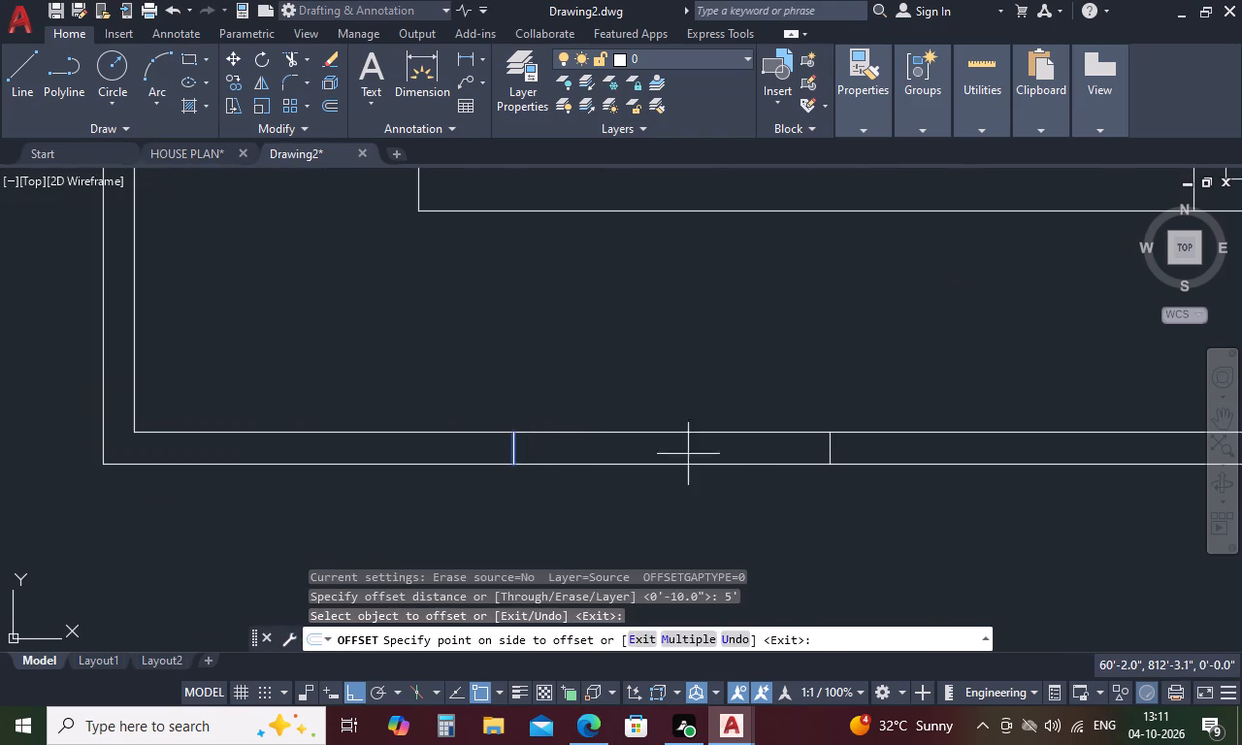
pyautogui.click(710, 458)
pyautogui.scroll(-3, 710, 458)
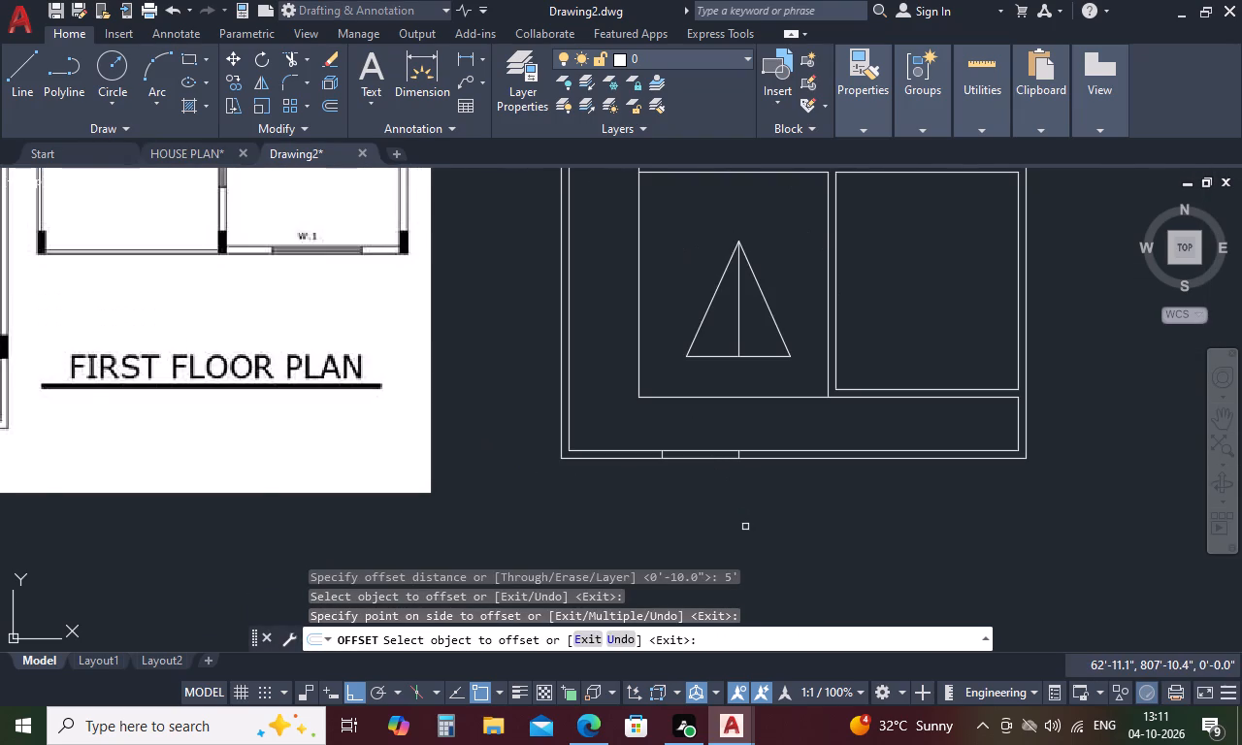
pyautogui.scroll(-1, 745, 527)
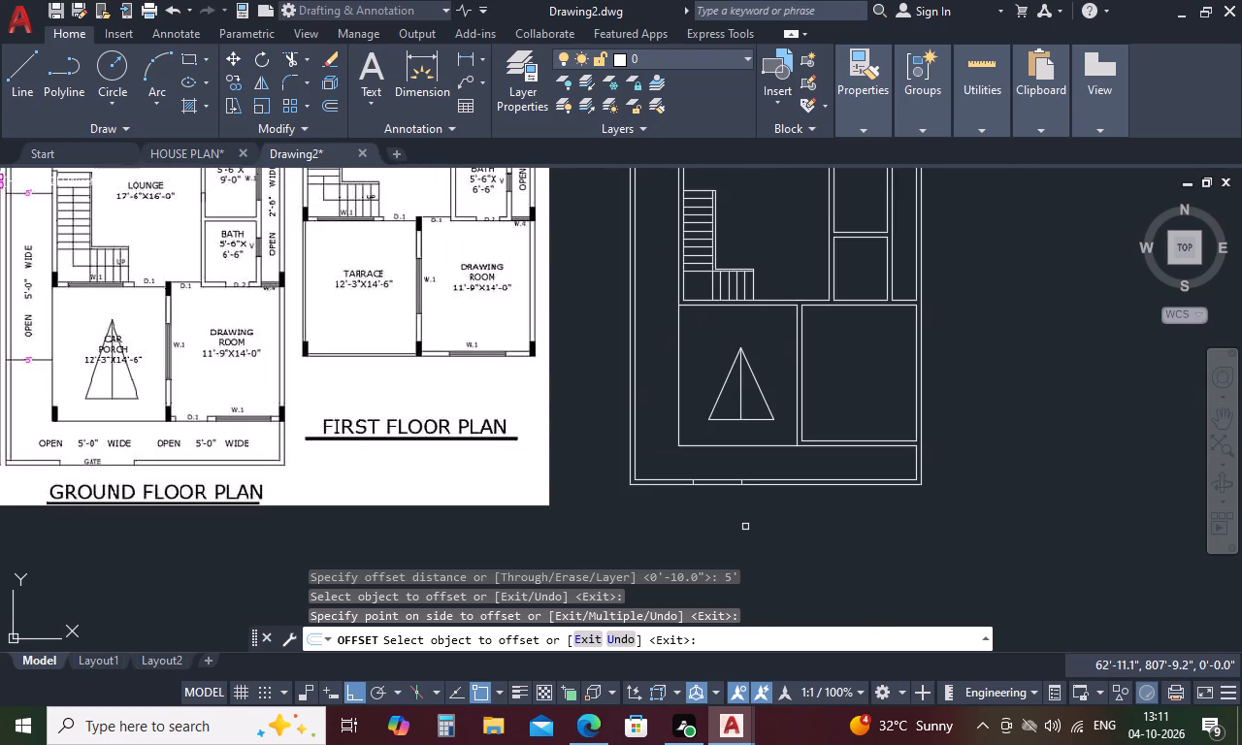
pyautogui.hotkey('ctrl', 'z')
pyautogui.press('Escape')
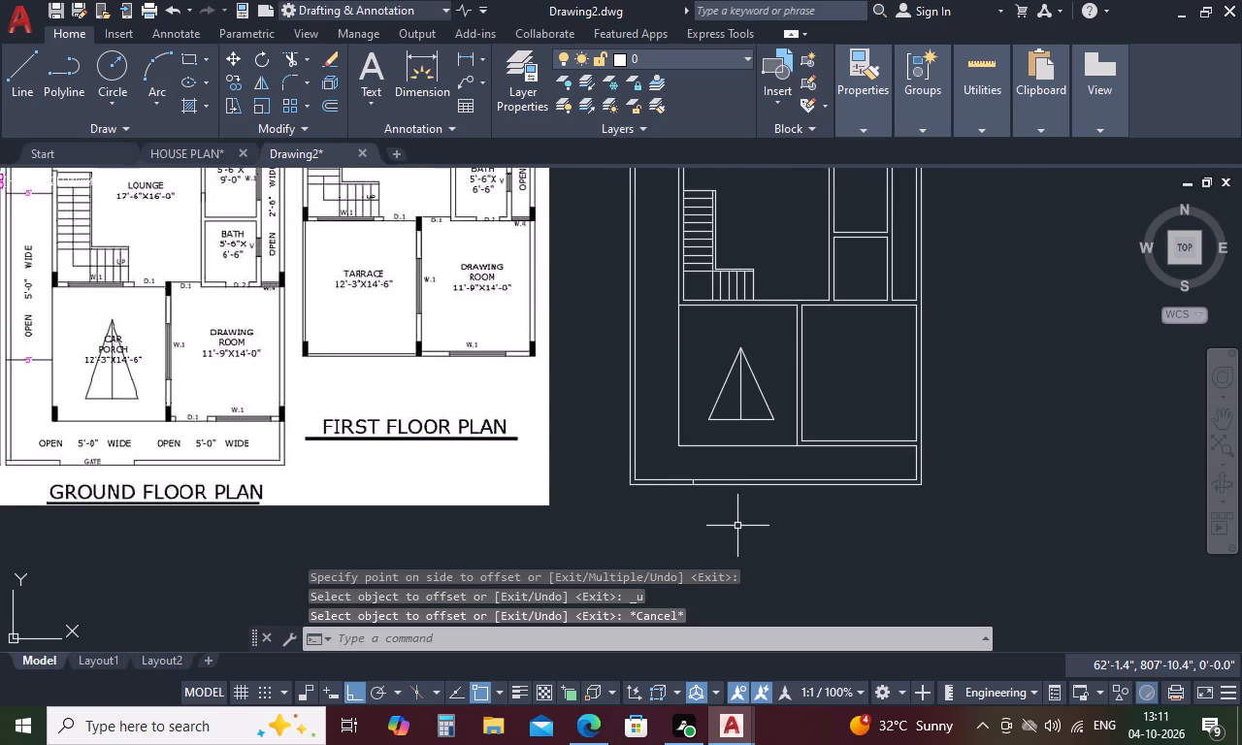
# Offset the gate edge line 7' to the right to form the gate's second edge in the front boundary wall.
pyautogui.write('O')
pyautogui.press('space')
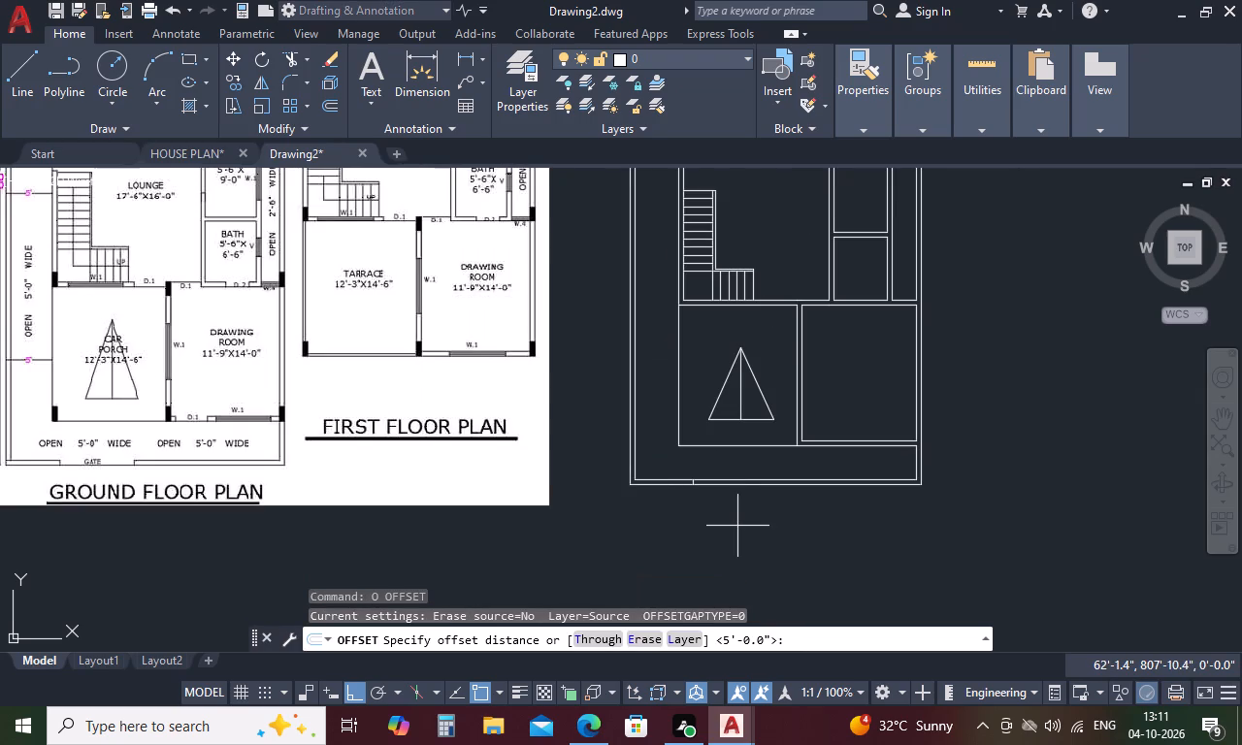
pyautogui.write("7'")
pyautogui.press('space')
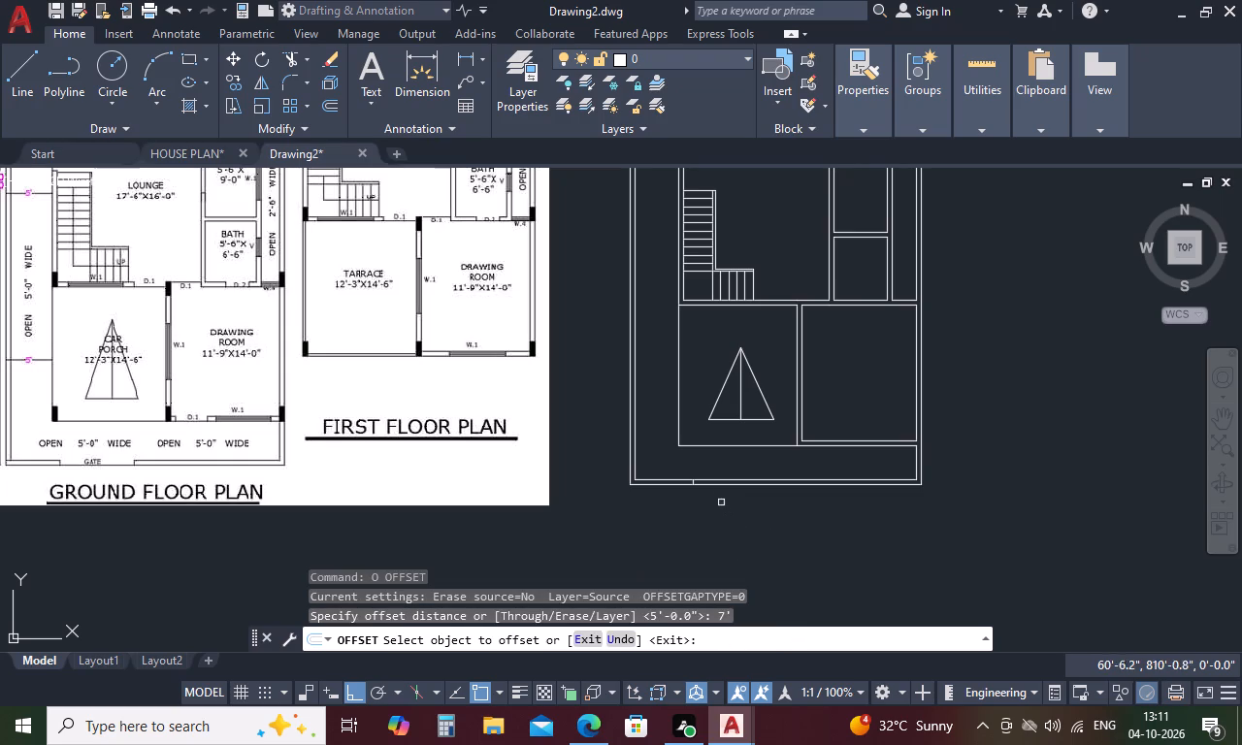
pyautogui.scroll(3, 704, 467)
pyautogui.click(660, 540)
pyautogui.click(767, 527)
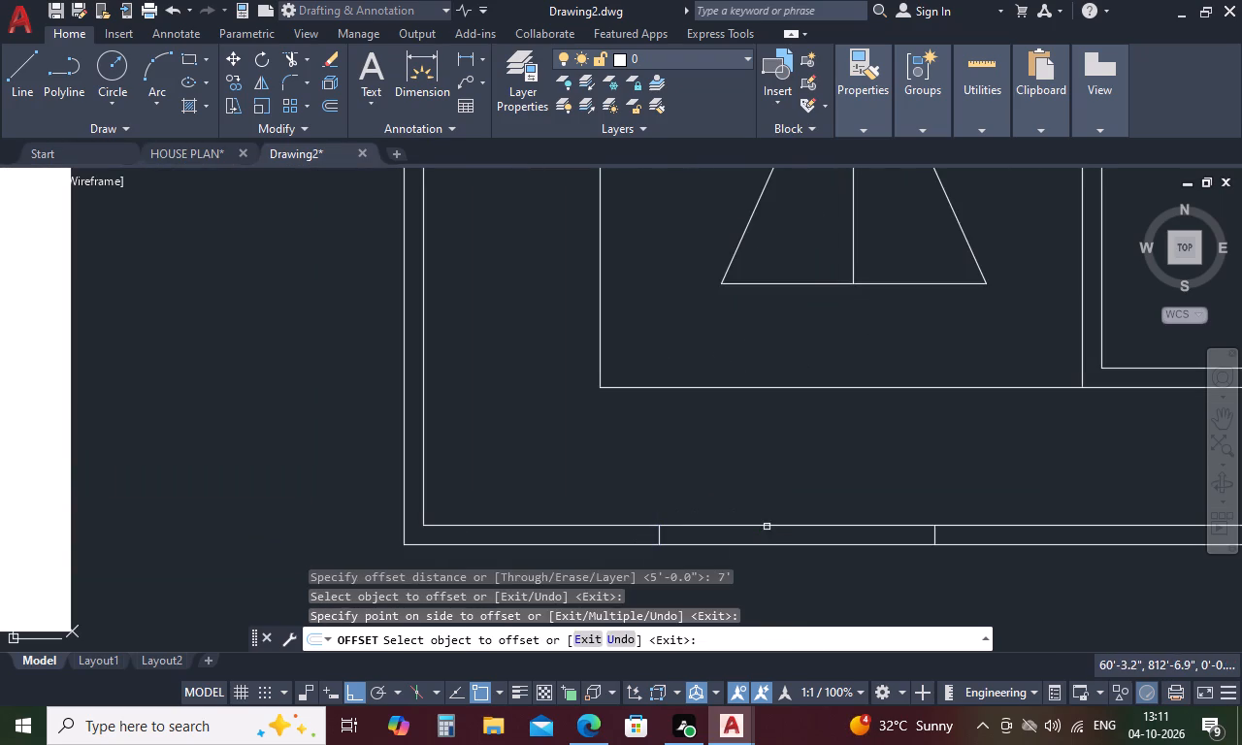
pyautogui.press('Escape')
# Trim both front boundary wall lines between the two gate edges to open the gate gap.
pyautogui.write('TR')
pyautogui.press('space')
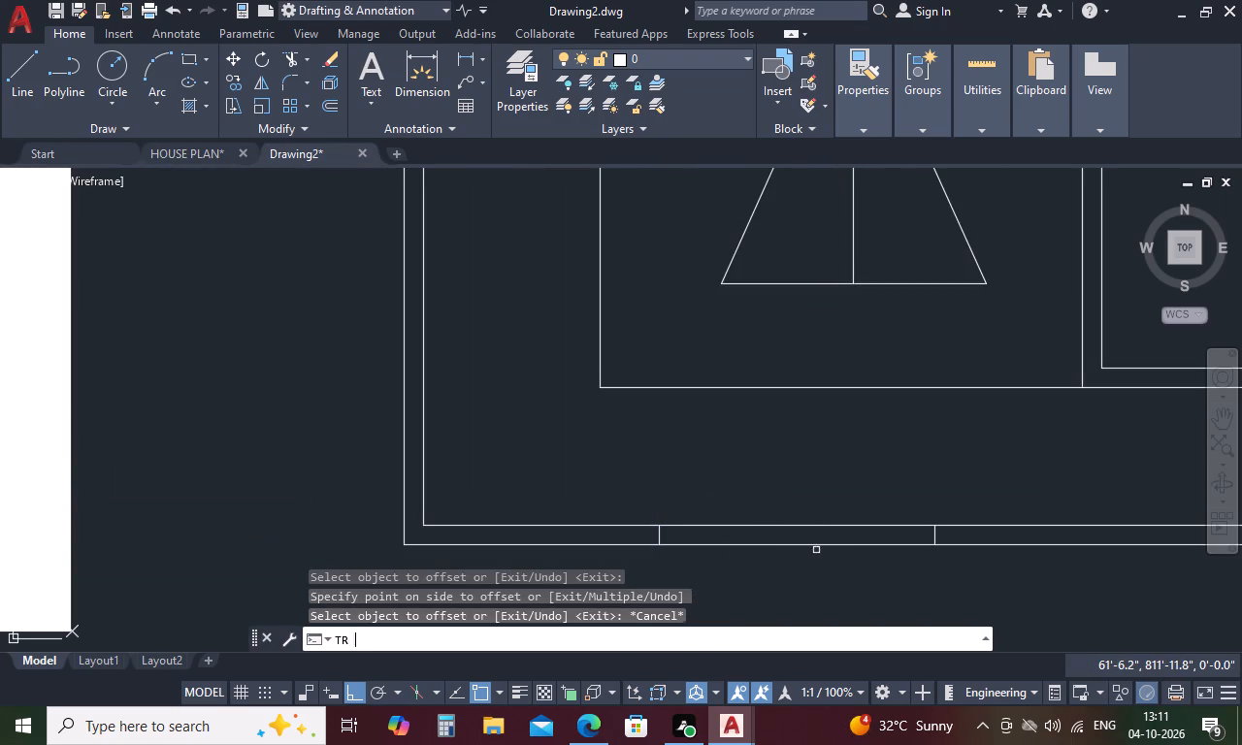
pyautogui.moveTo(836, 503); pyautogui.dragTo(814, 569)
pyautogui.scroll(-4, 784, 494)
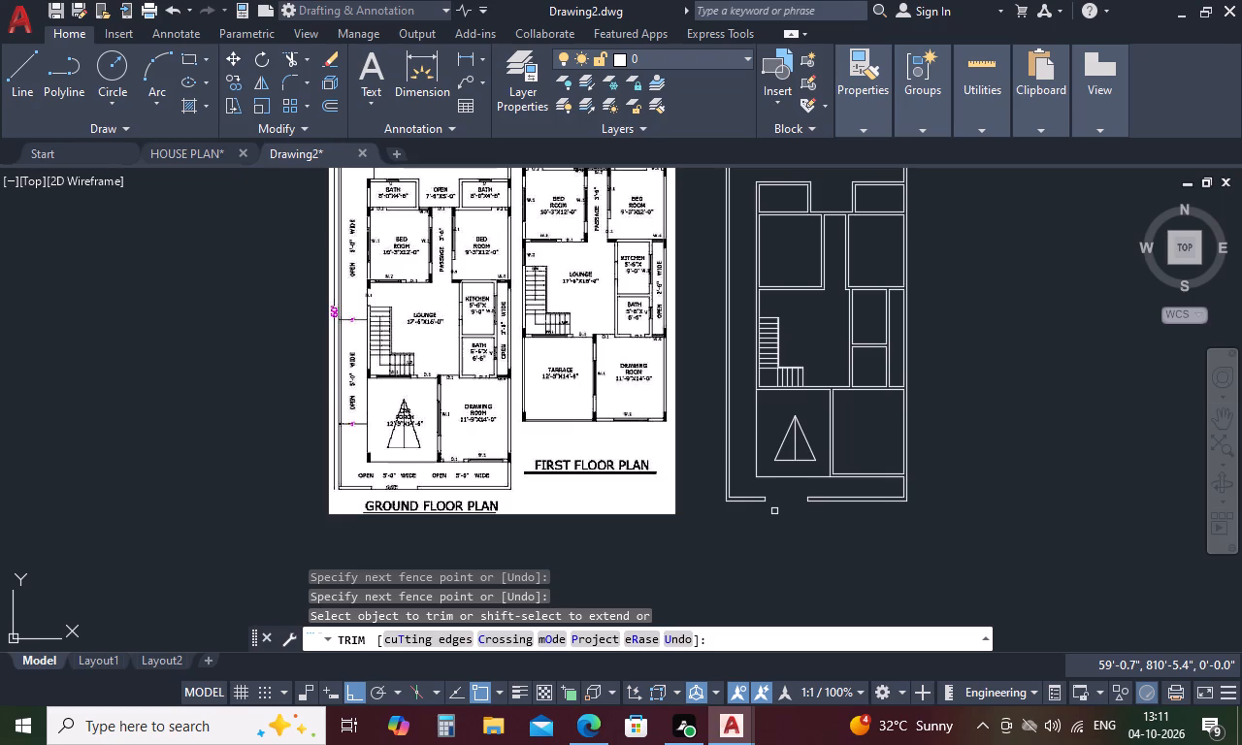
pyautogui.write('EX')
pyautogui.press('space')
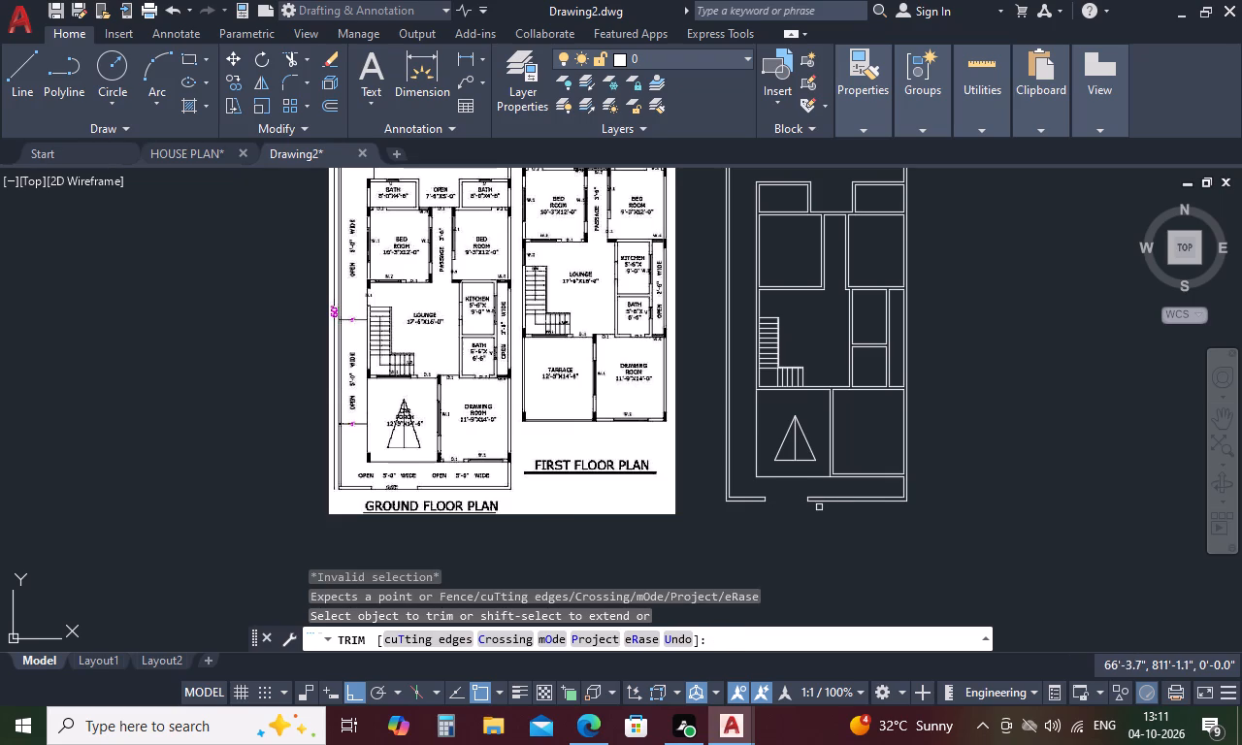
pyautogui.scroll(2, 820, 502)
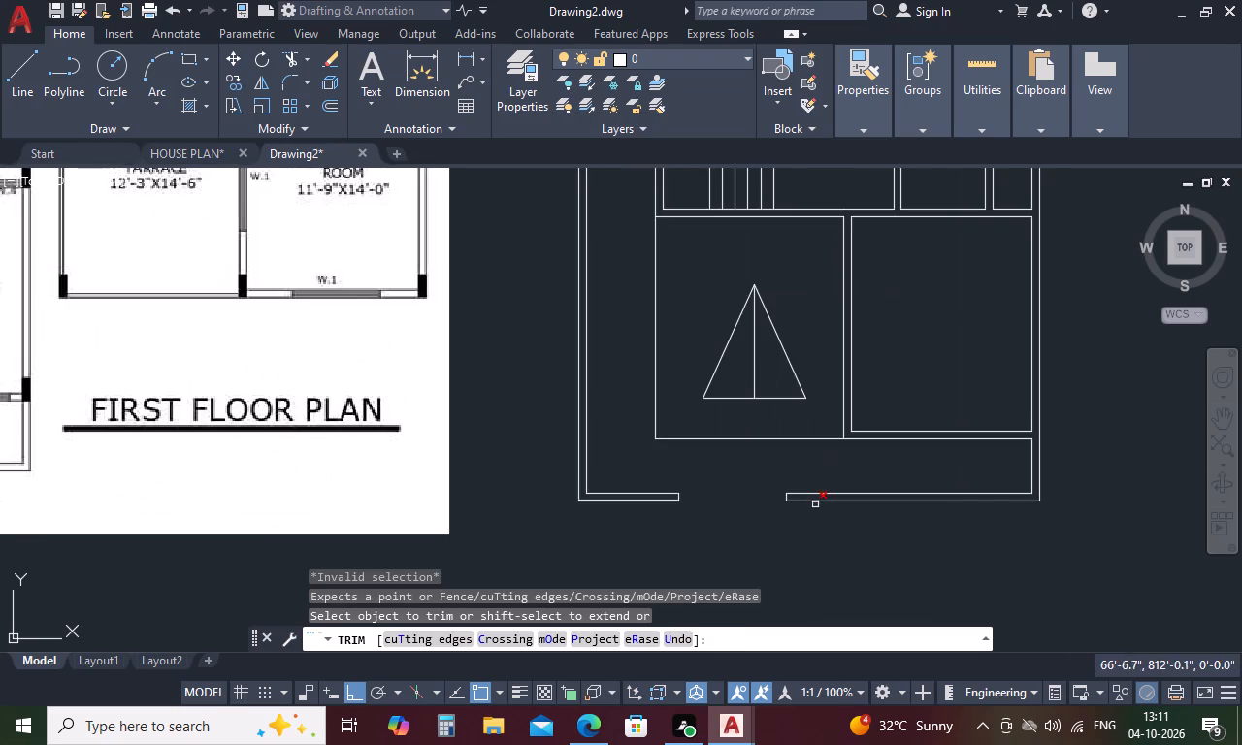
pyautogui.press('Escape')
pyautogui.press('Escape')
pyautogui.press('Escape')
# Extend the outer front boundary wall line across the gate gap to the gate's first edge.
pyautogui.press('e')
pyautogui.write('X')
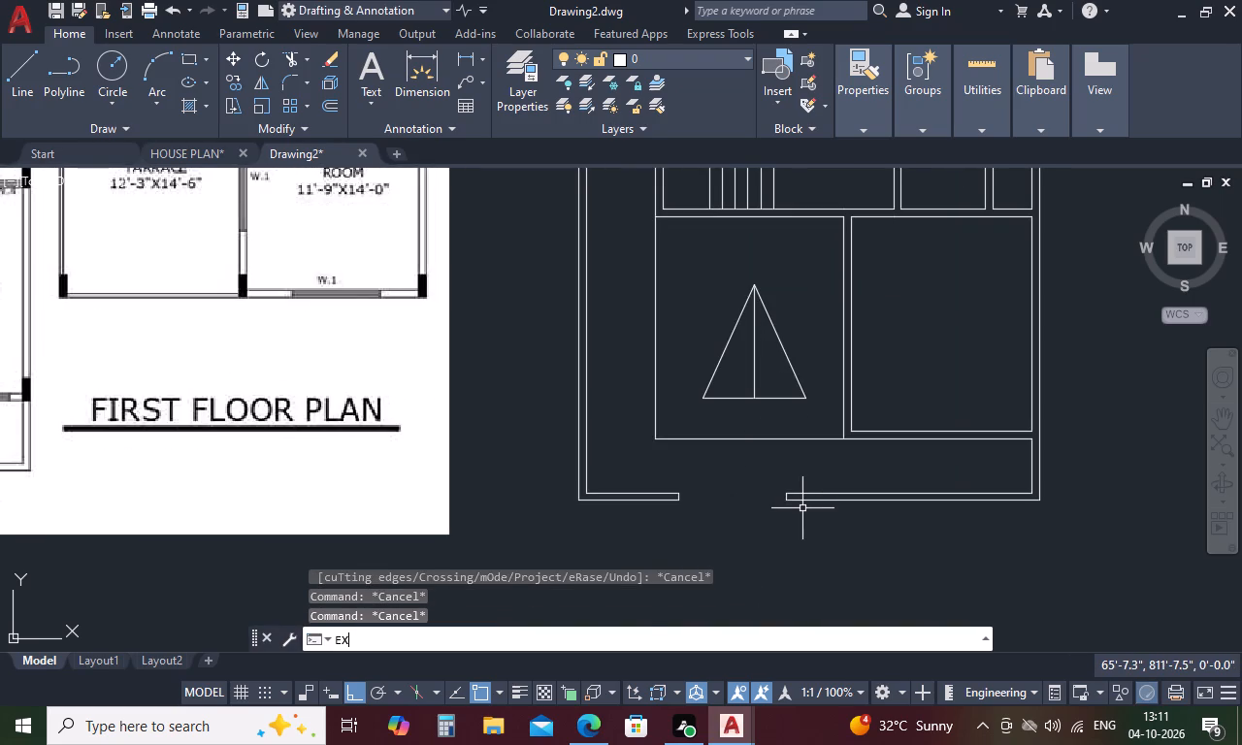
pyautogui.press('space')
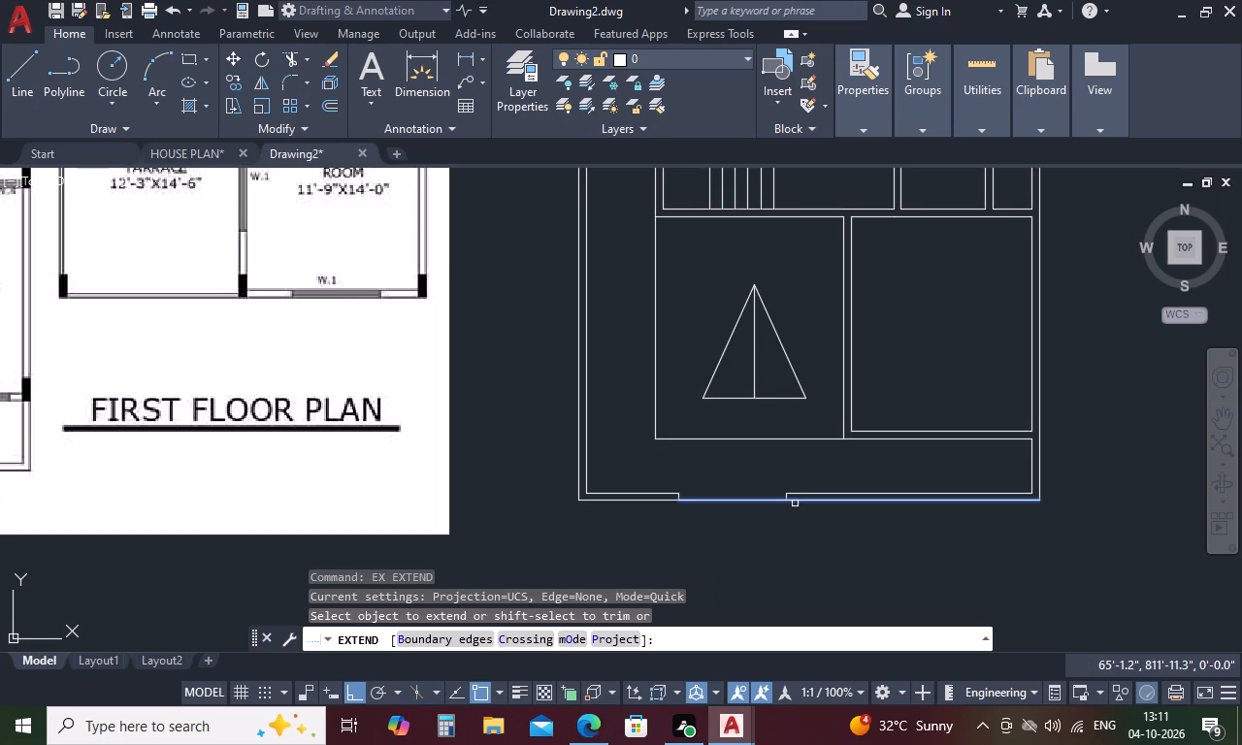
pyautogui.click(795, 503)
pyautogui.scroll(-1, 744, 534)
pyautogui.press('Escape')
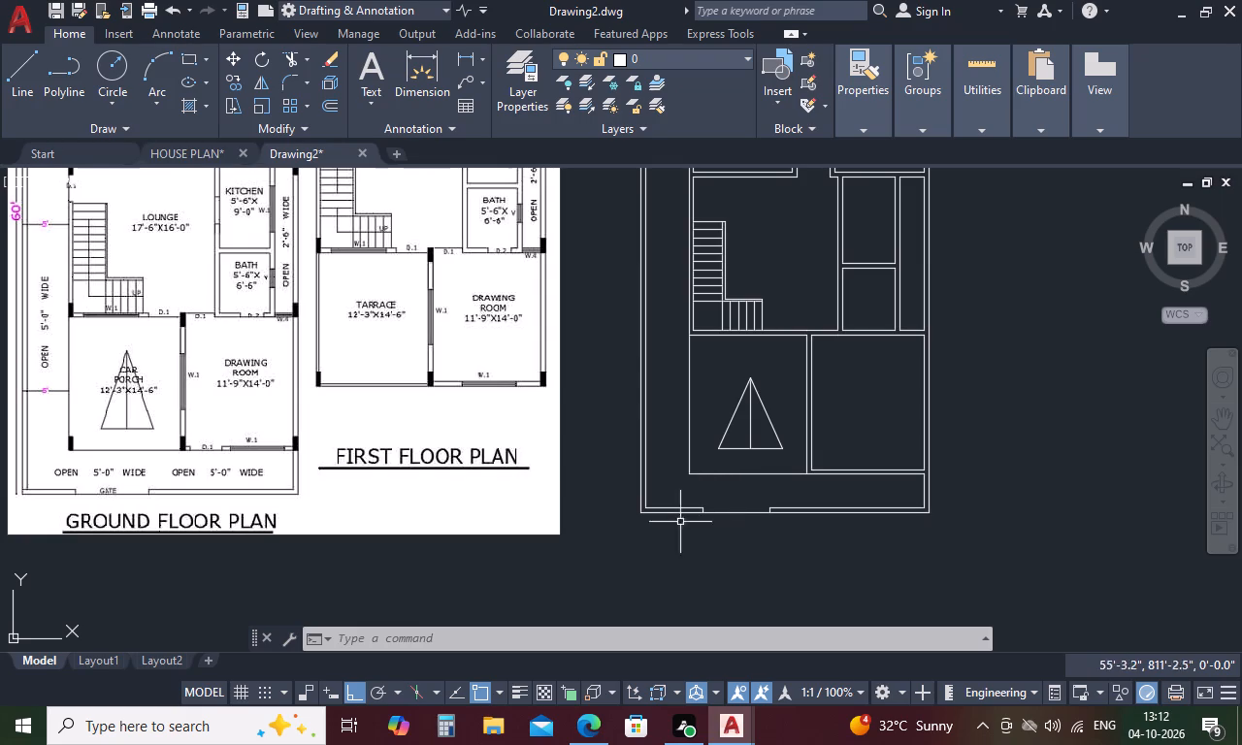
# Compare the reference image's ground floor rooms with the drawn plan for the doors, windows and columns still missing.
pyautogui.scroll(-1, 579, 493)
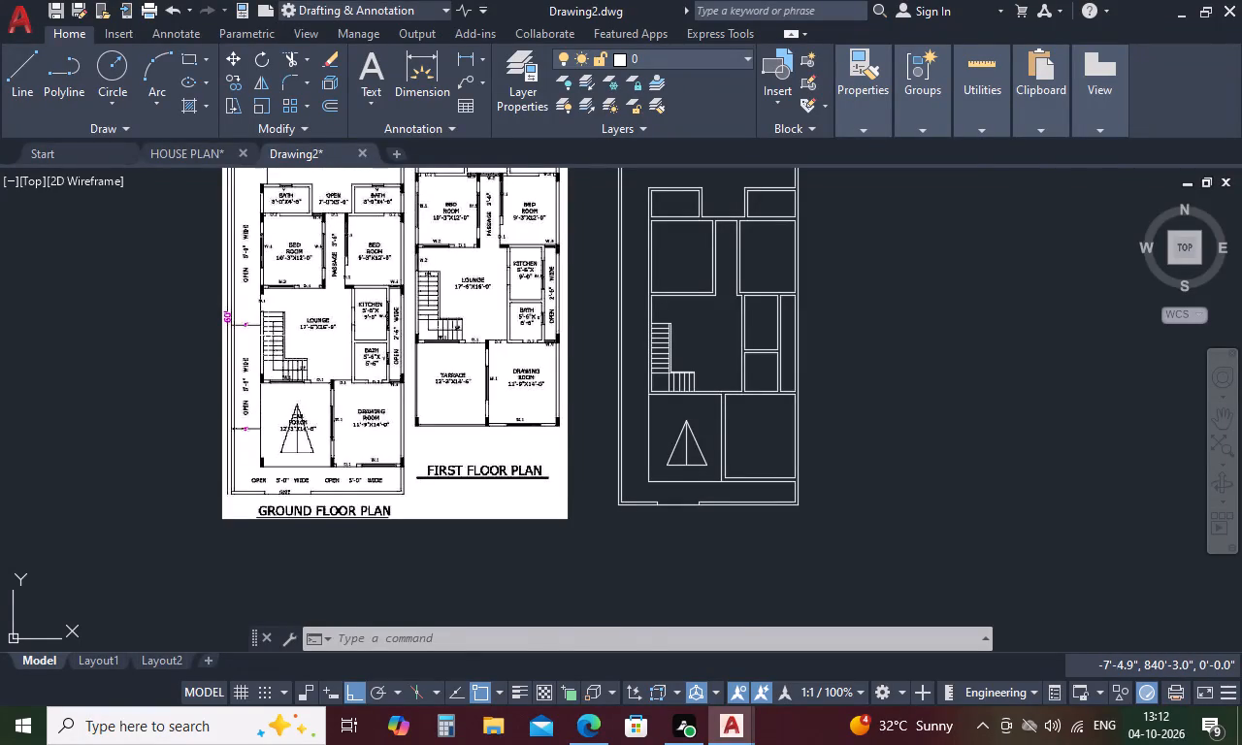
pyautogui.scroll(2, 268, 336)
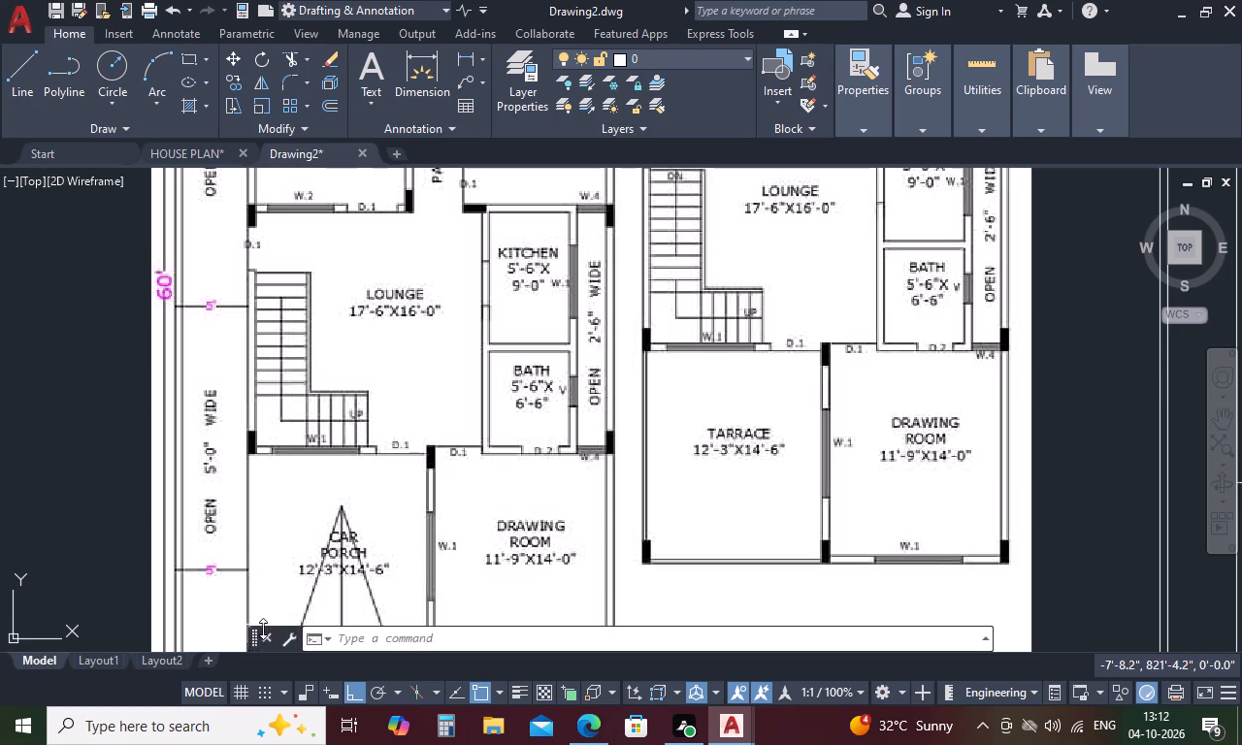
pyautogui.scroll(-2, 329, 385)
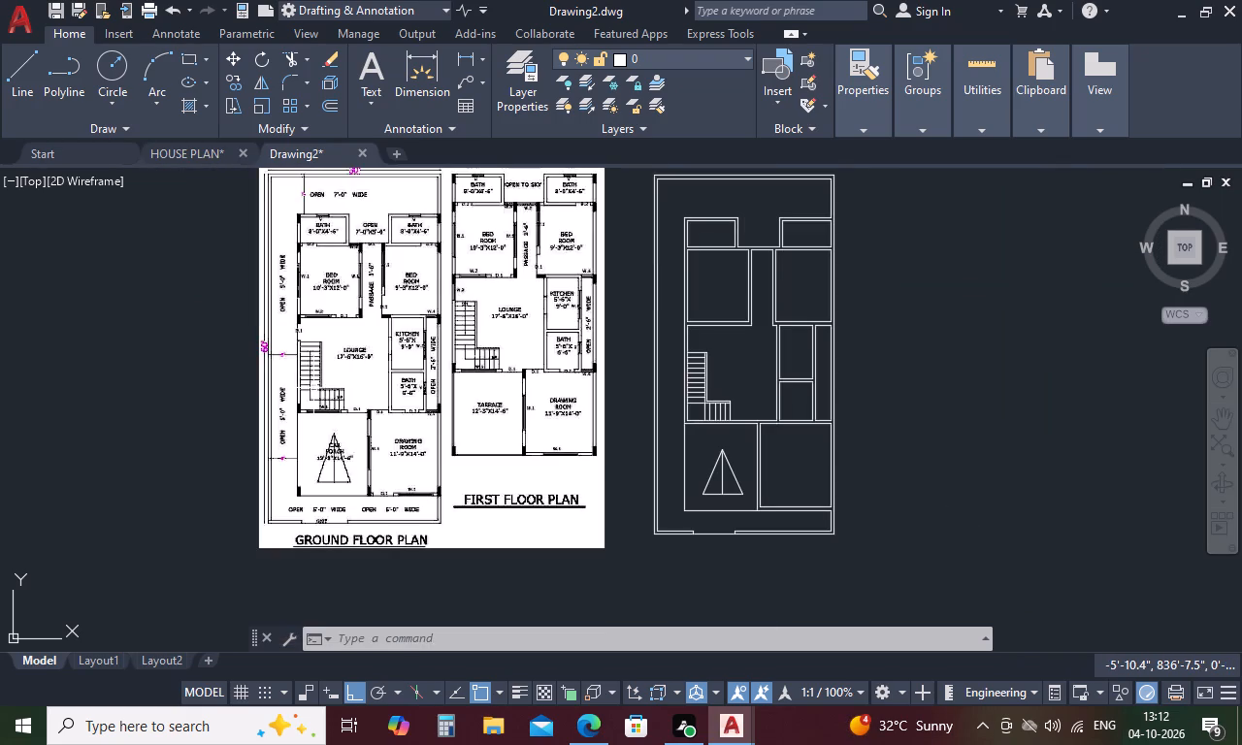
pyautogui.scroll(1, 316, 384)
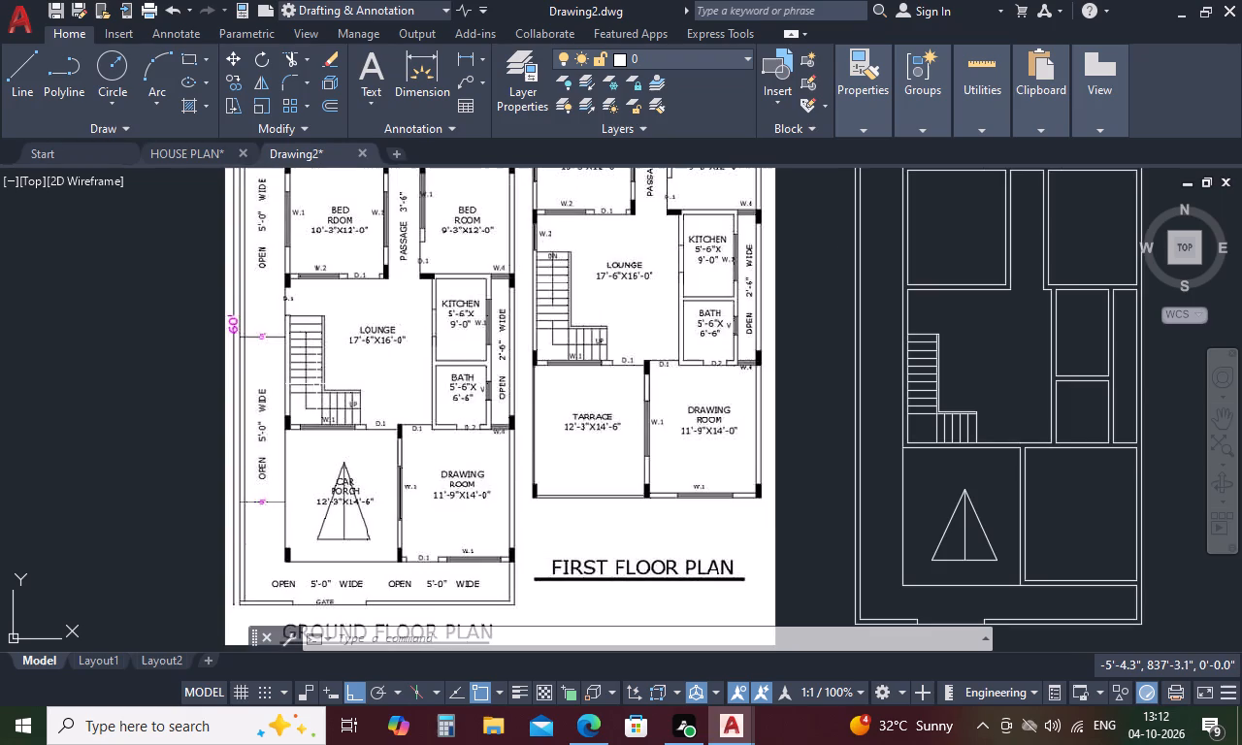
pyautogui.scroll(-2, 316, 384)
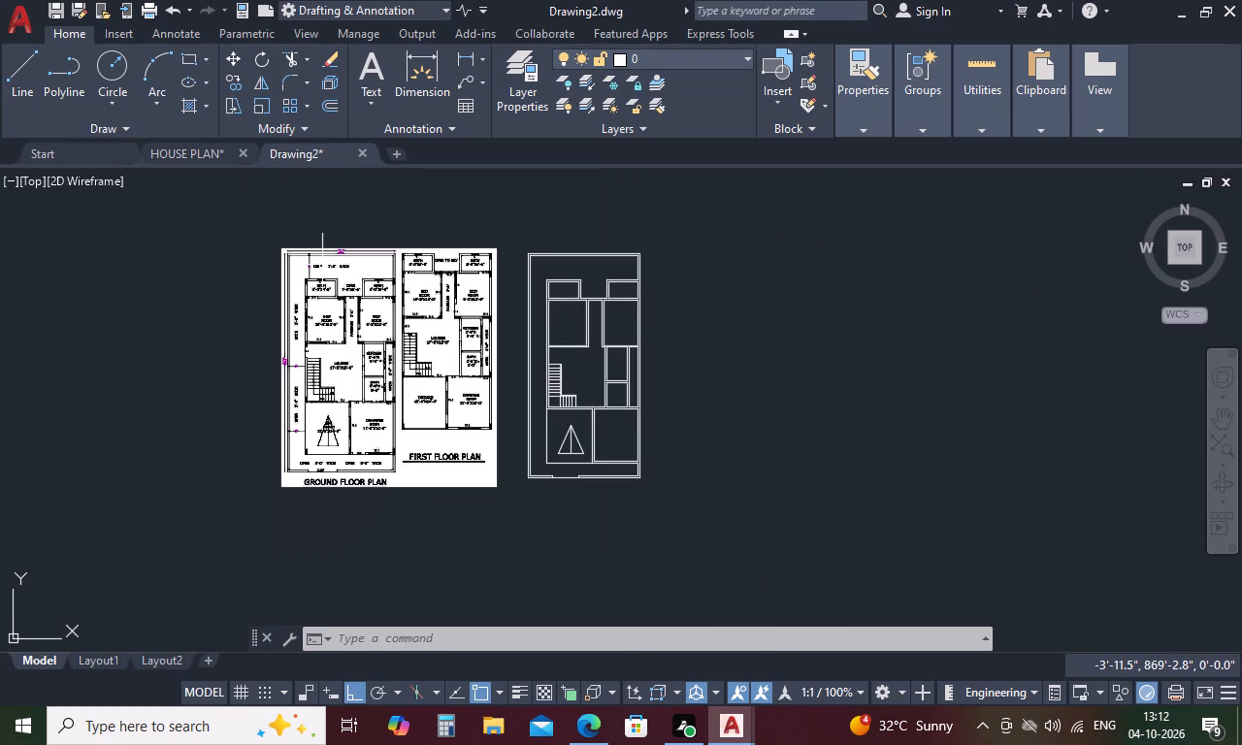
pyautogui.scroll(2, 320, 265)
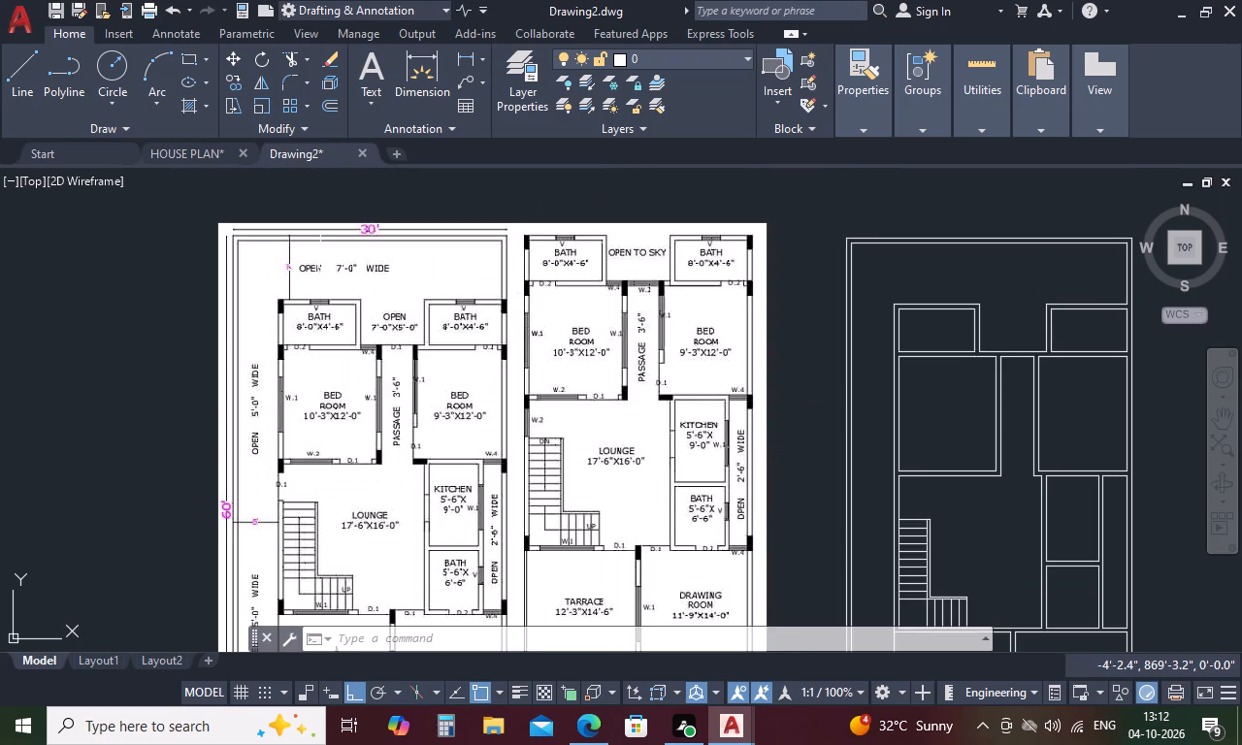
pyautogui.scroll(1, 320, 265)
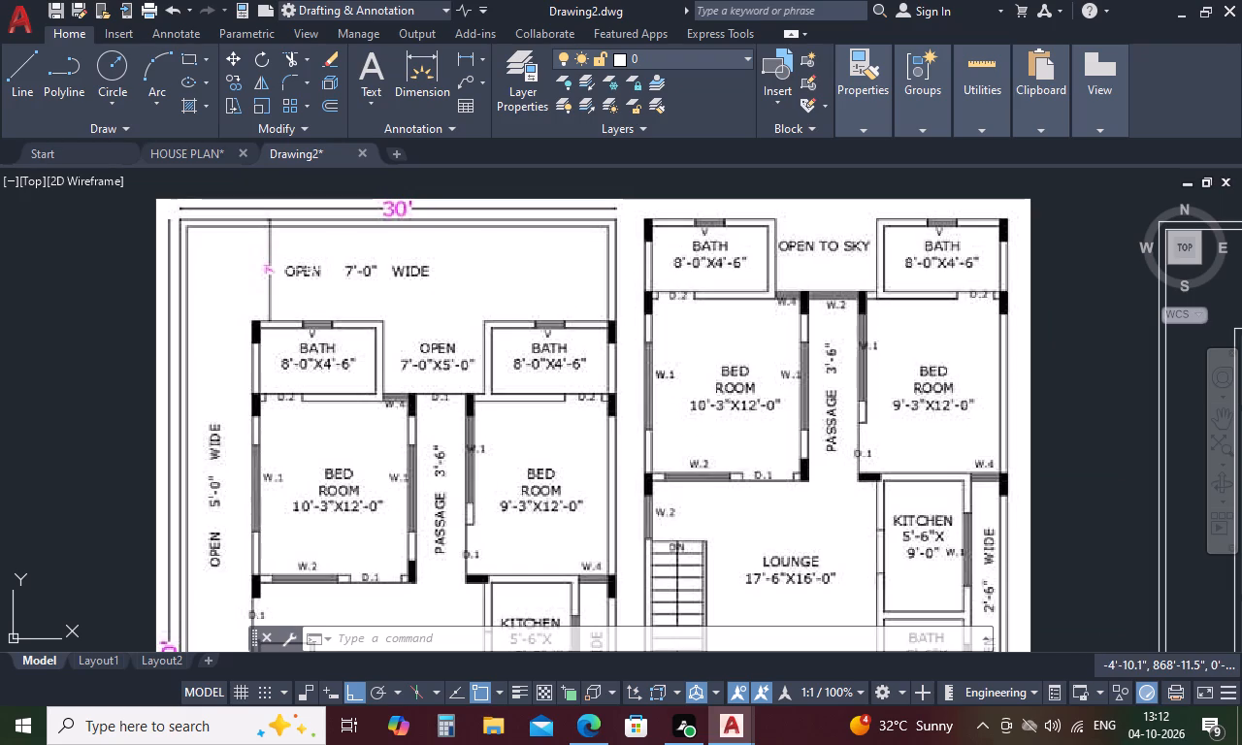
pyautogui.scroll(-2, 379, 315)
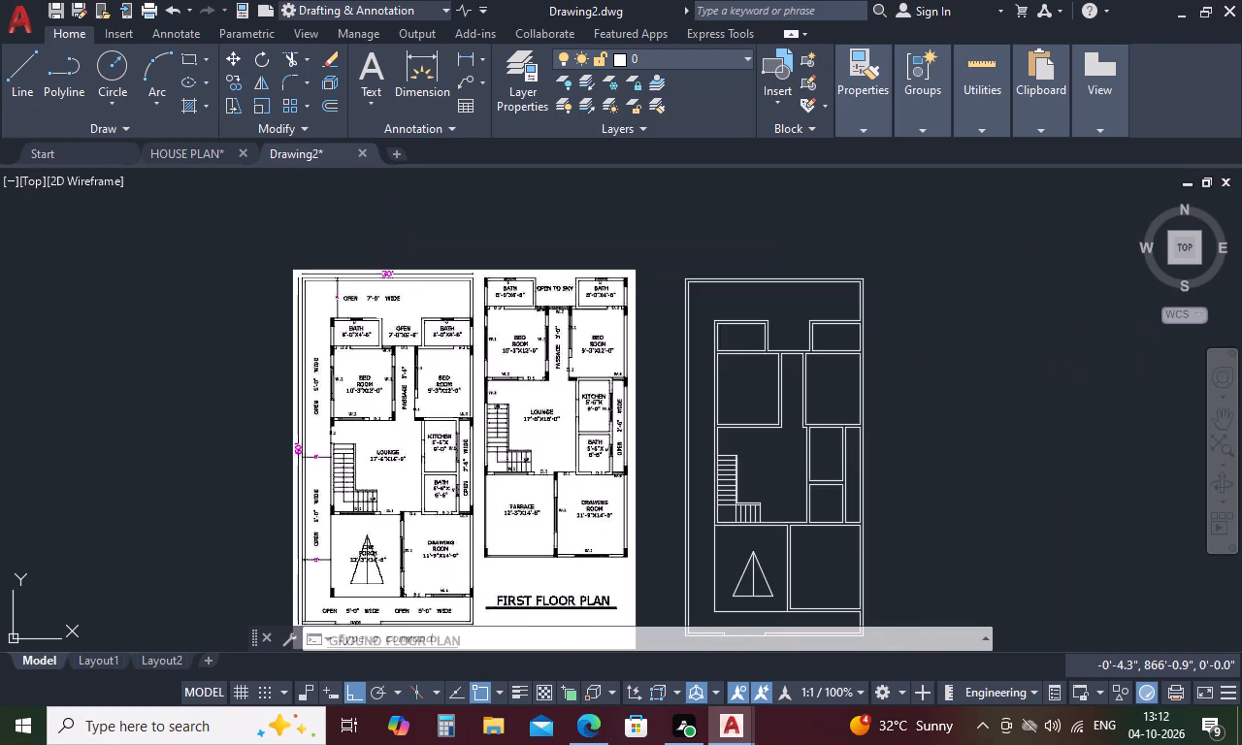
# Examine the reference image's ground floor baths, bedrooms and lounge for their door, window and column positions.
pyautogui.scroll(-1, 379, 315)
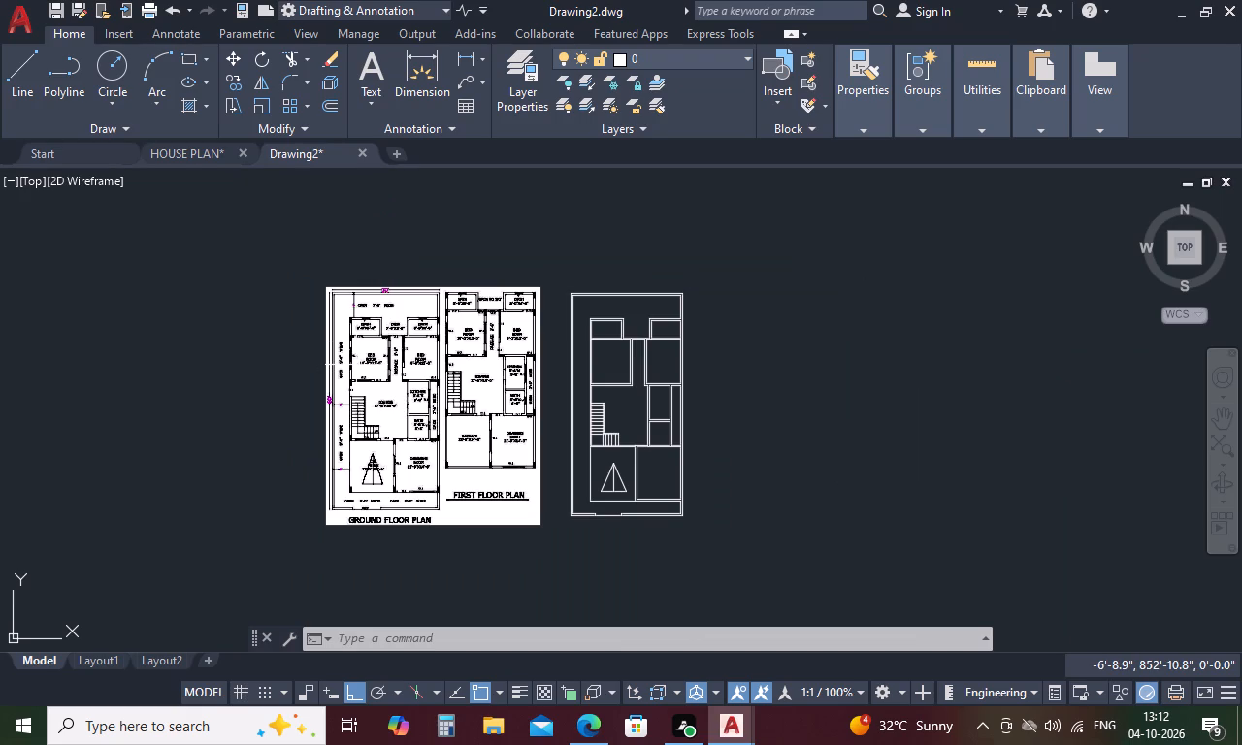
pyautogui.scroll(1, 300, 308)
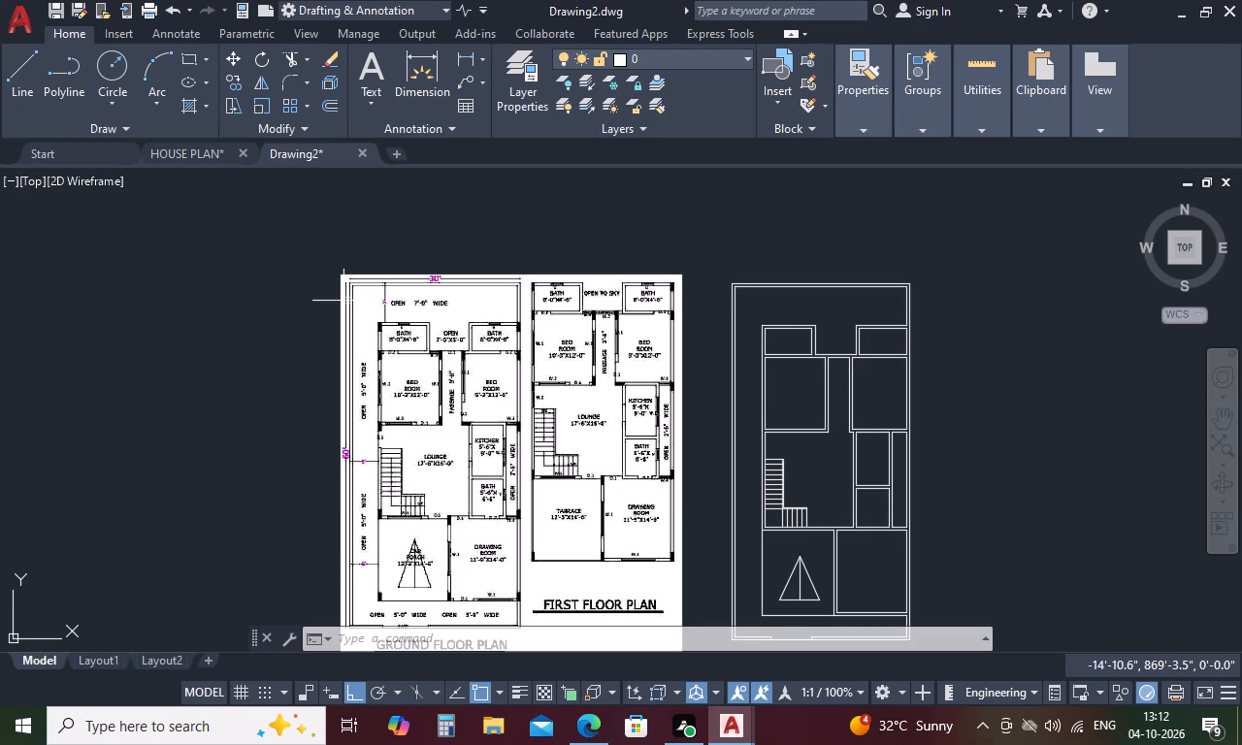
pyautogui.scroll(4, 371, 301)
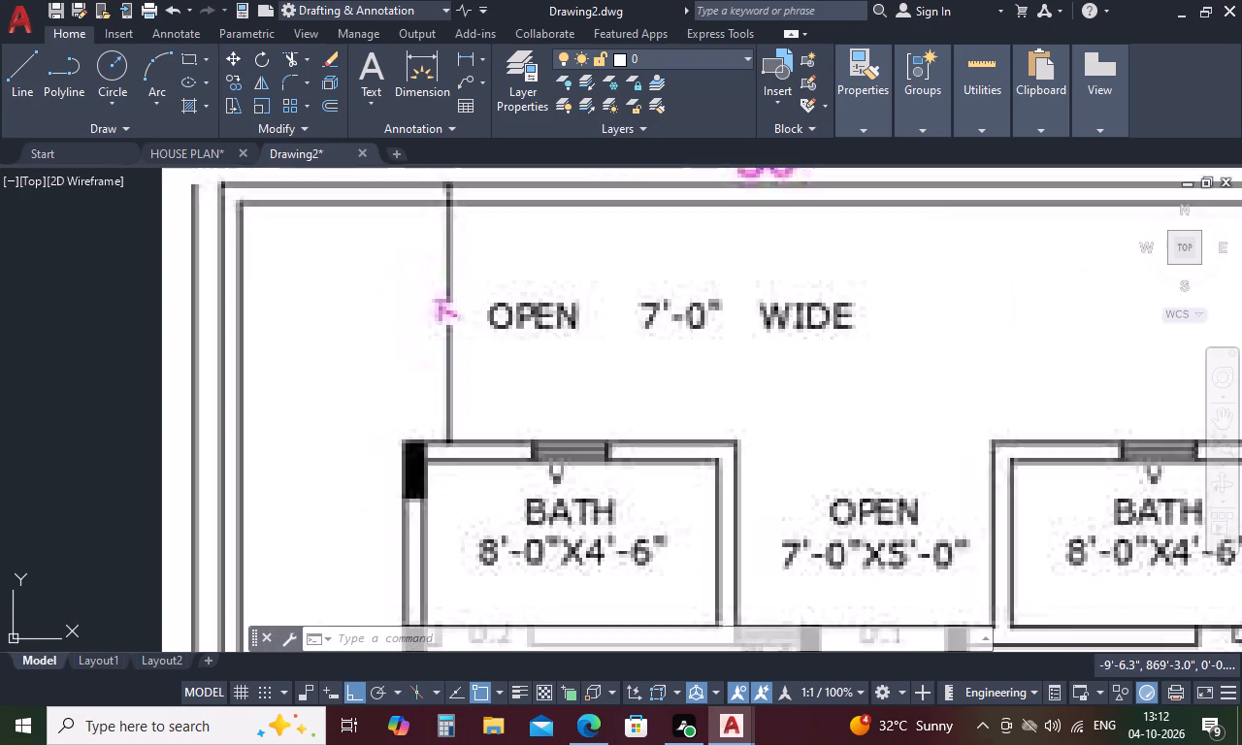
pyautogui.scroll(2, 372, 301)
pyautogui.scroll(-9, 372, 301)
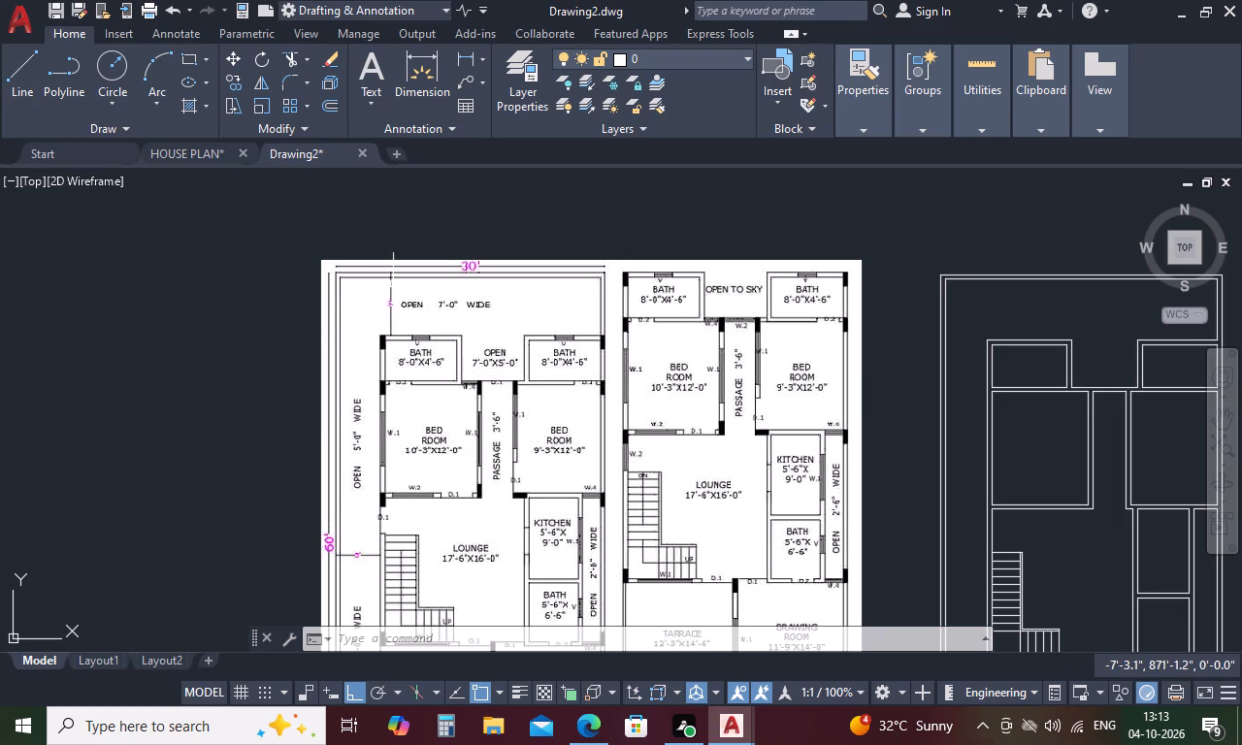
pyautogui.scroll(-1, 393, 284)
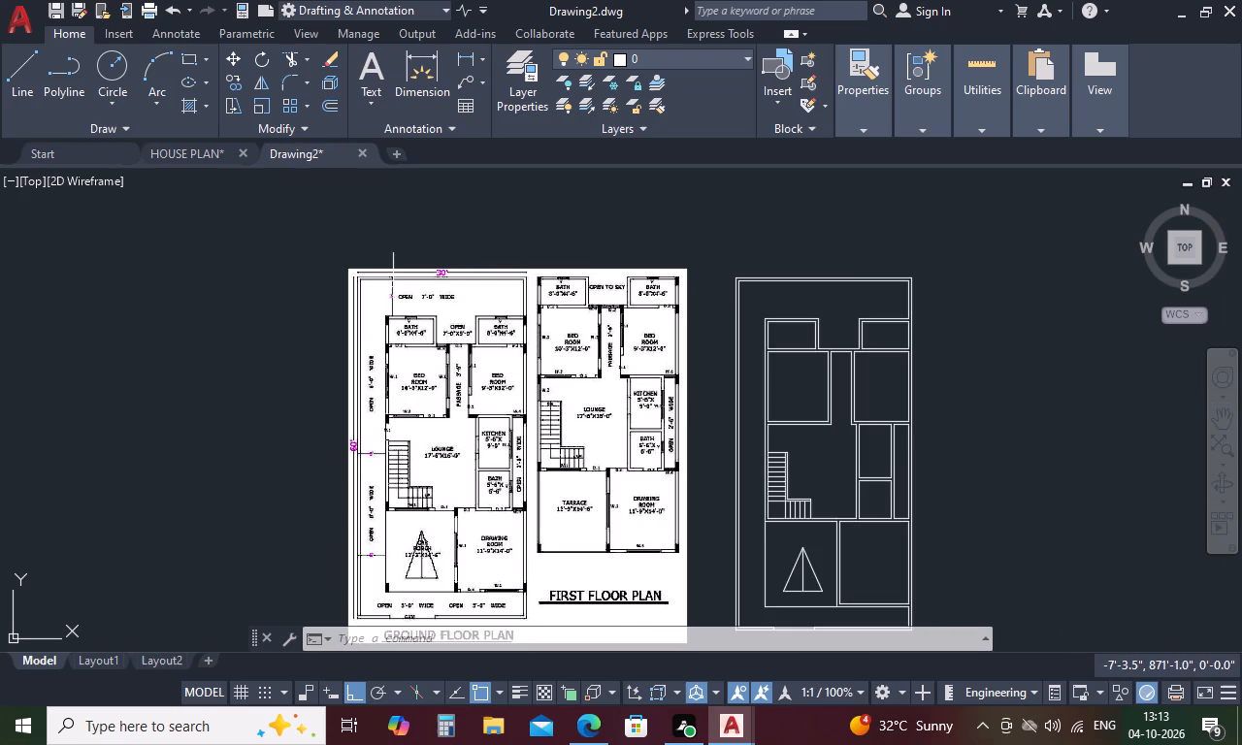
pyautogui.scroll(-1, 393, 284)
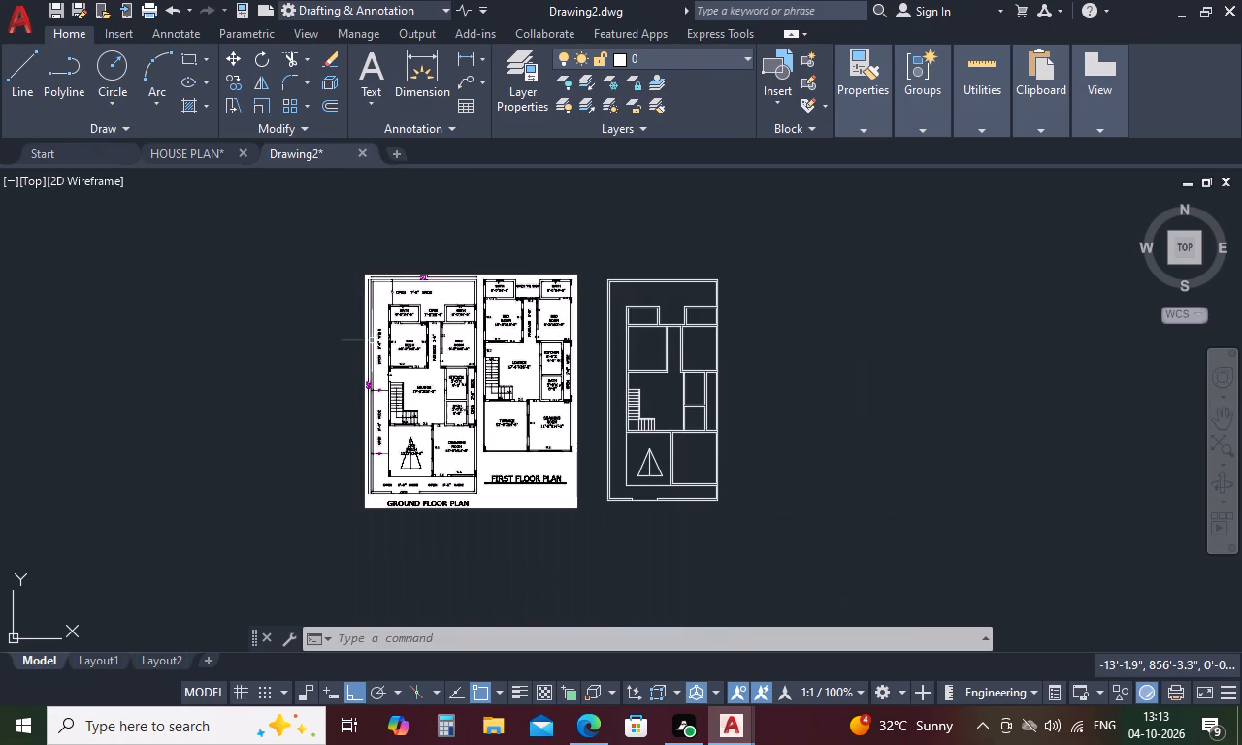
pyautogui.scroll(2, 377, 352)
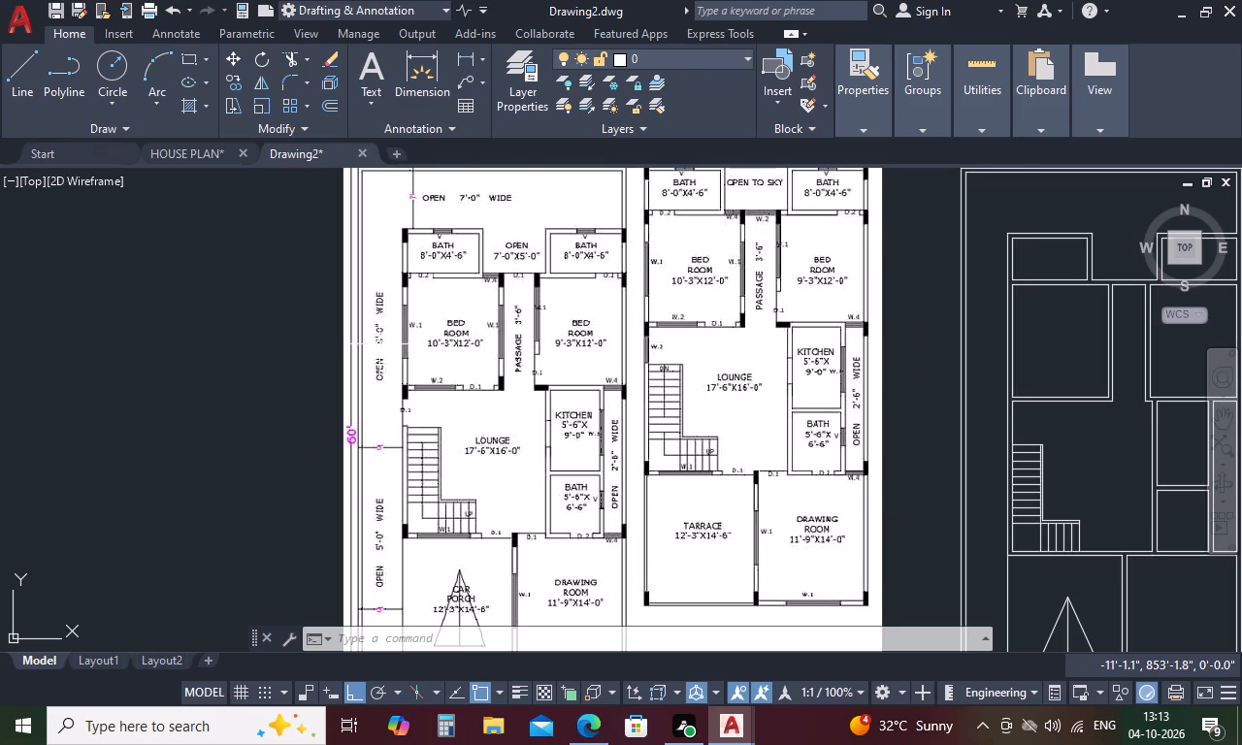
pyautogui.scroll(3, 379, 344)
pyautogui.scroll(-2, 379, 344)
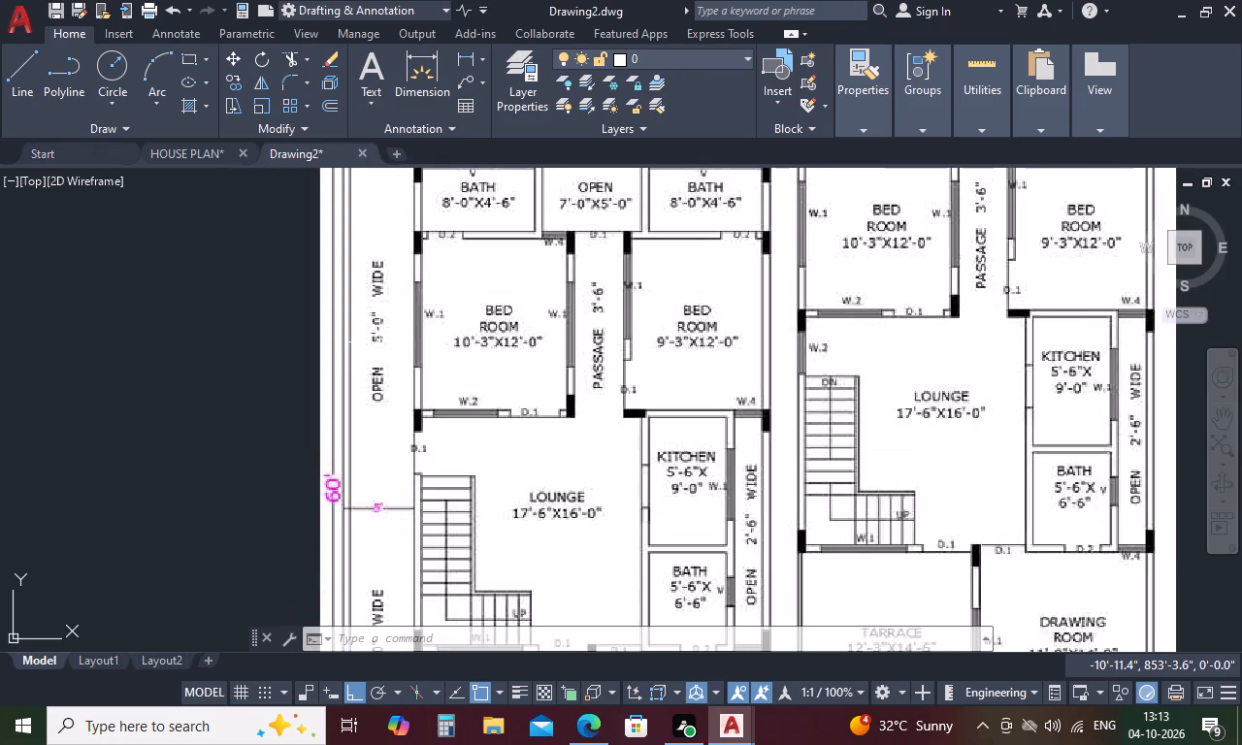
pyautogui.scroll(-2, 376, 330)
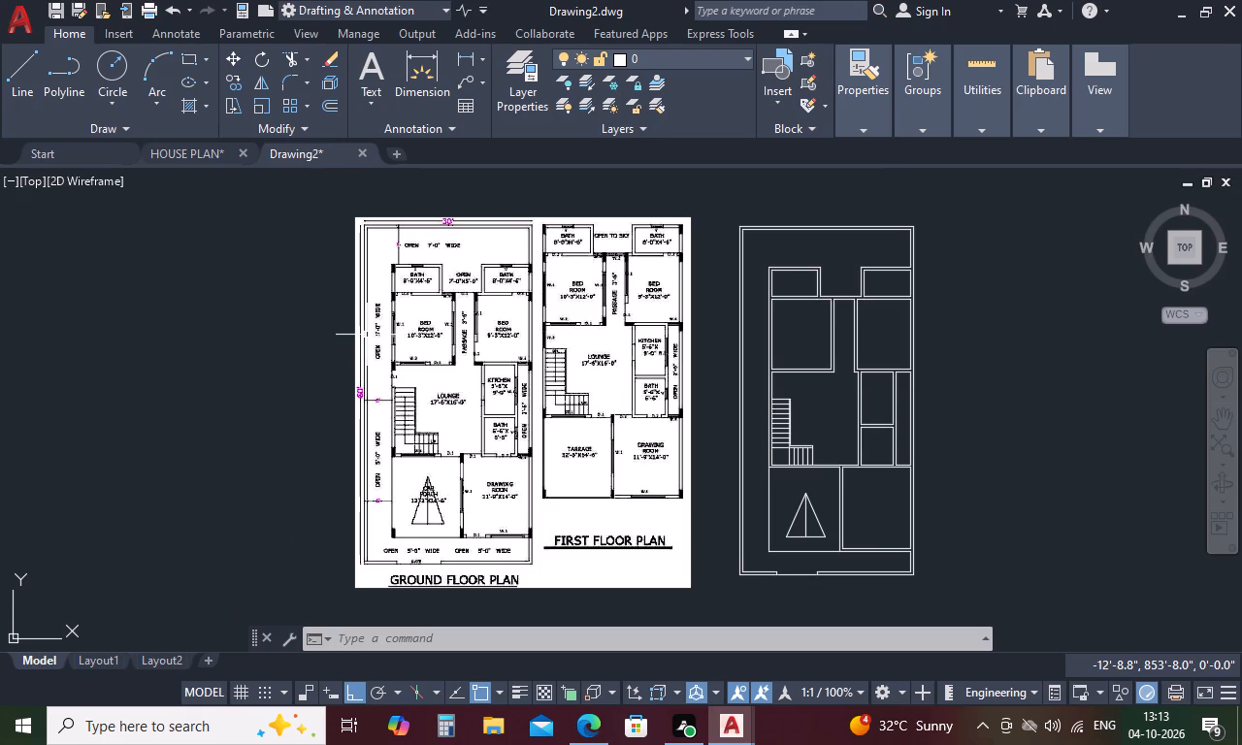
pyautogui.scroll(2, 367, 335)
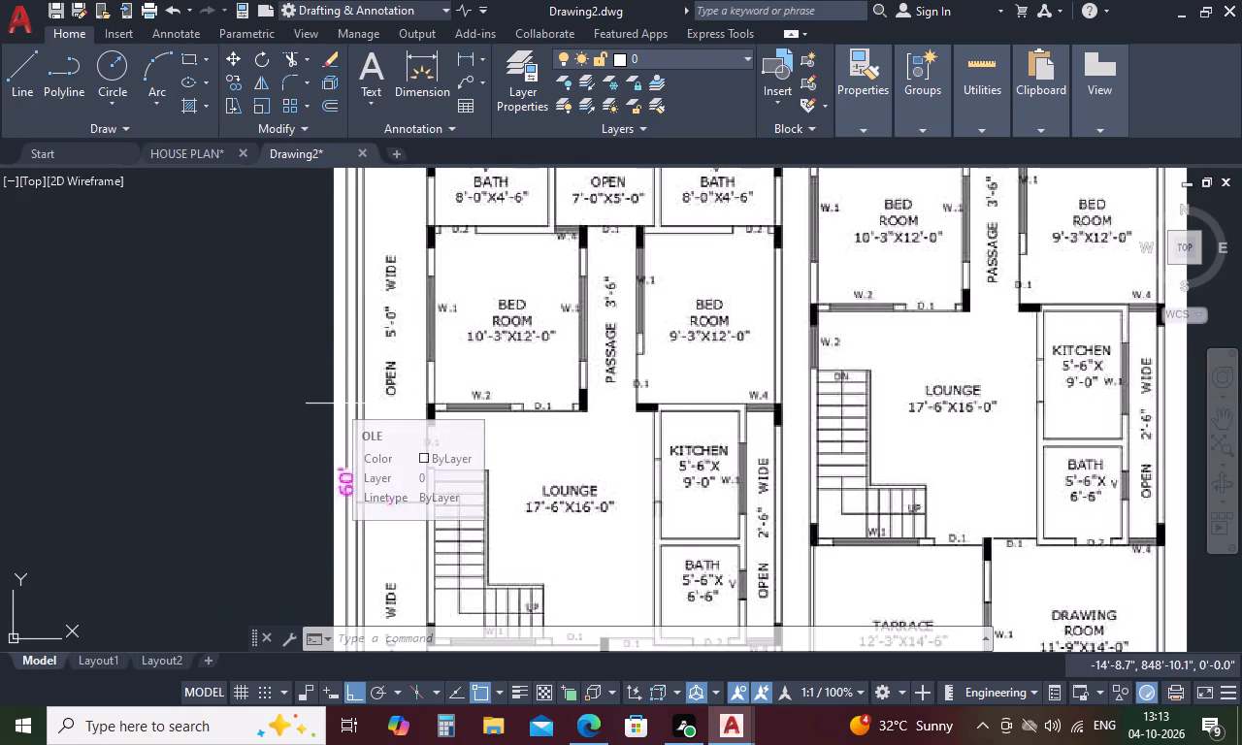
pyautogui.scroll(-2, 331, 360)
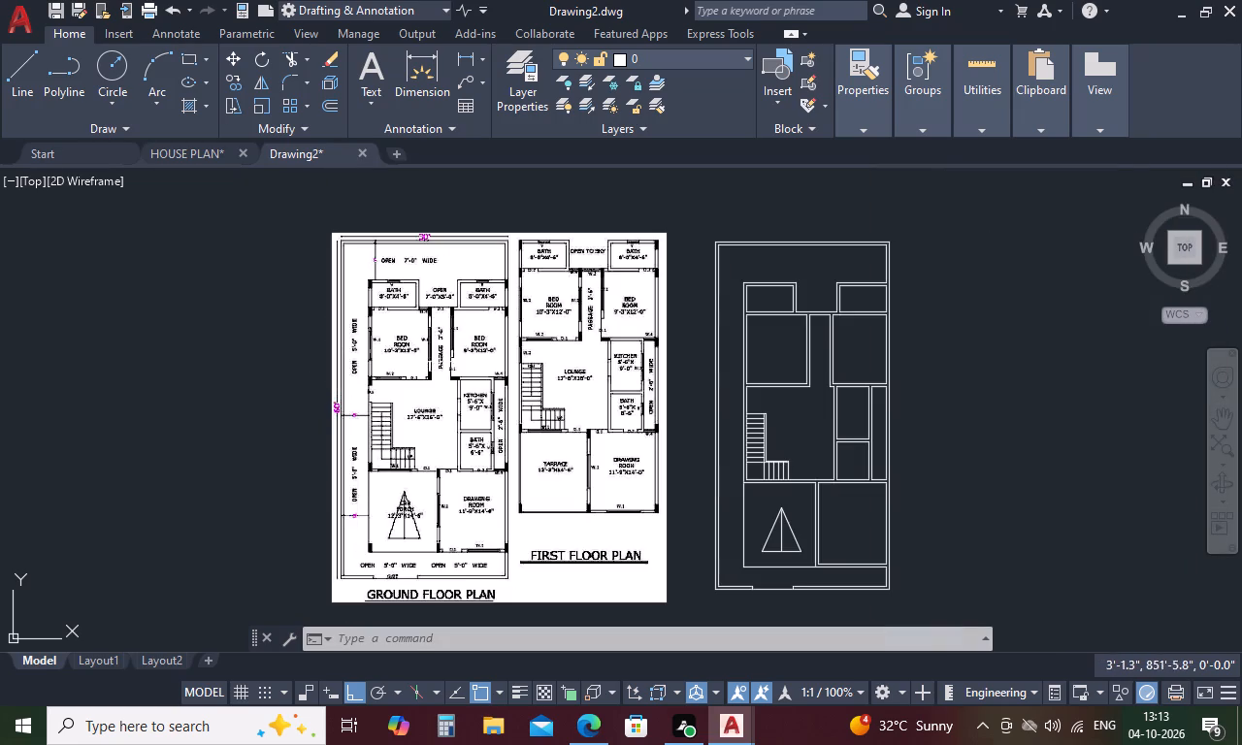
pyautogui.click(453, 254)
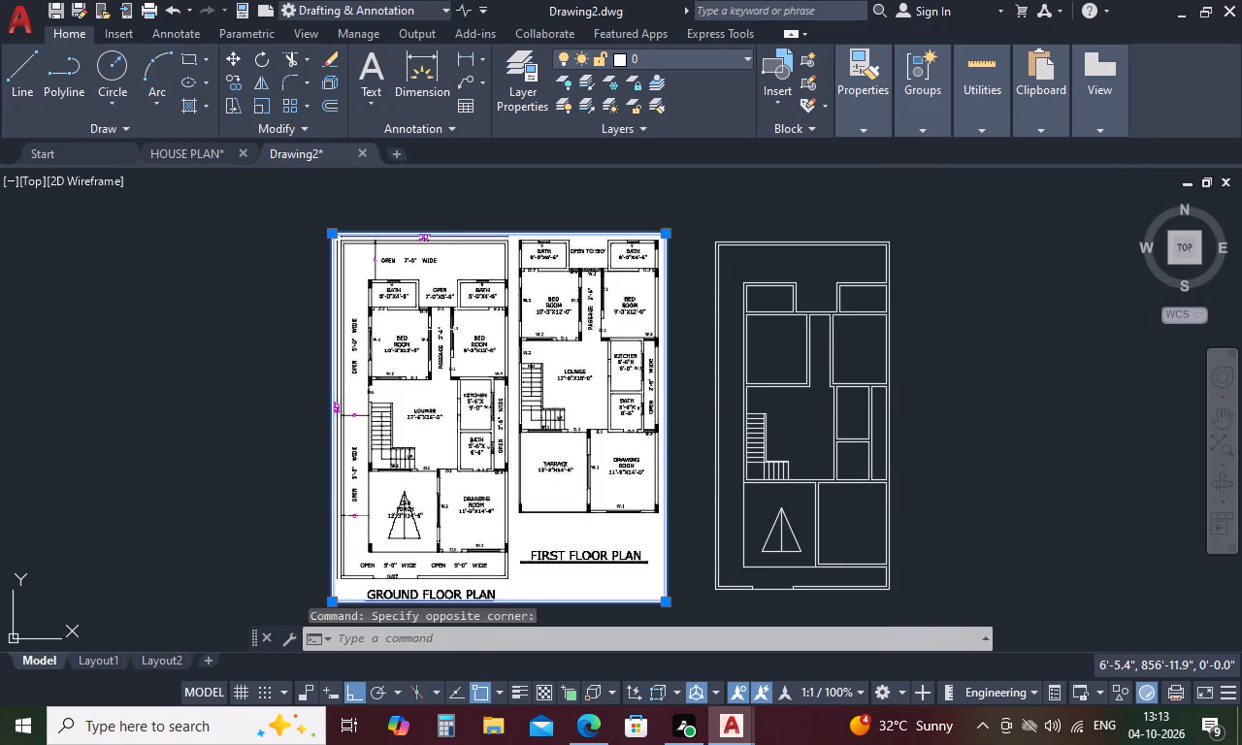
pyautogui.press('Escape')
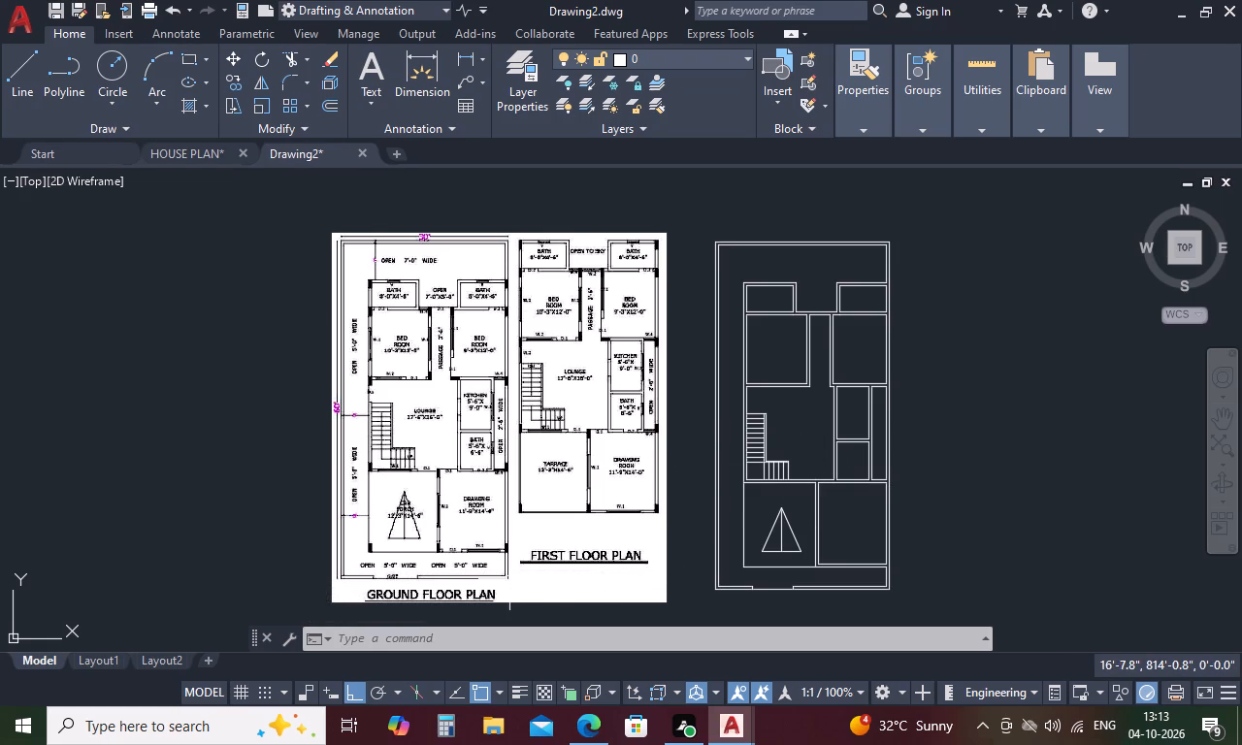
# Examine the reference's drawing room, car porch, kitchen, bath and bedroom walls for door and window labels and locations.
pyautogui.scroll(1, 477, 551)
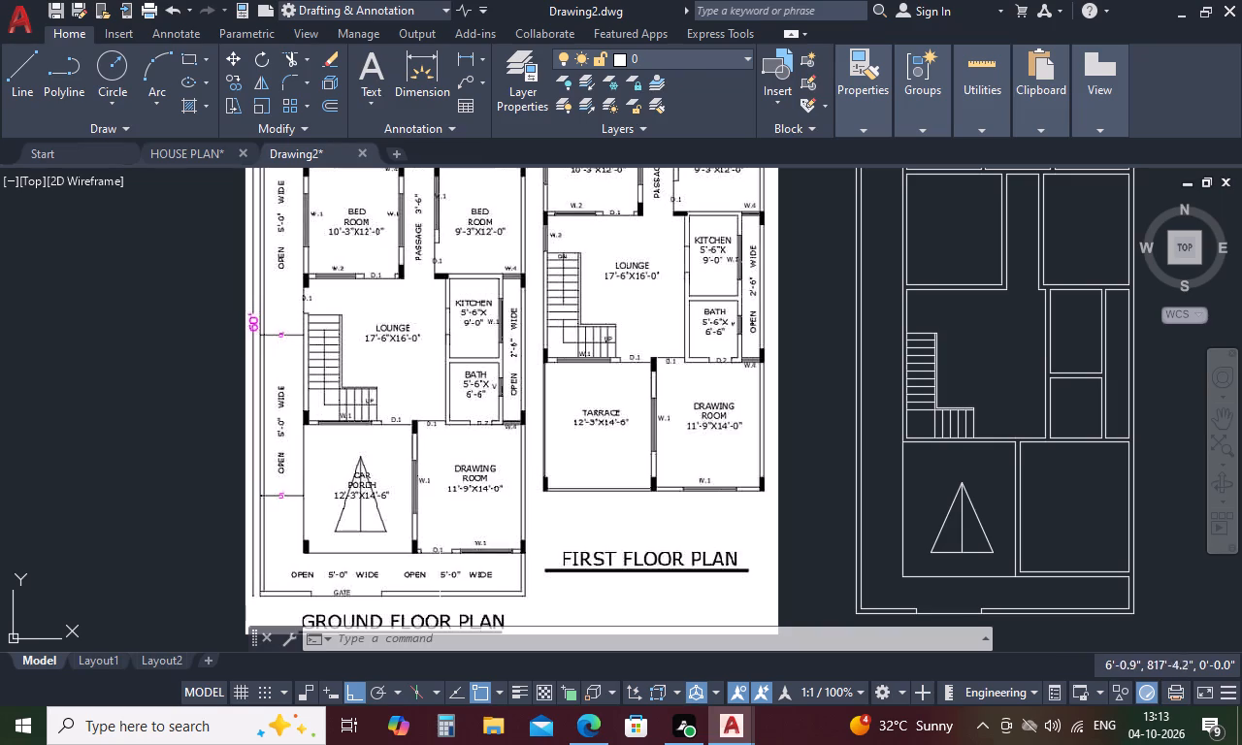
pyautogui.scroll(3, 440, 539)
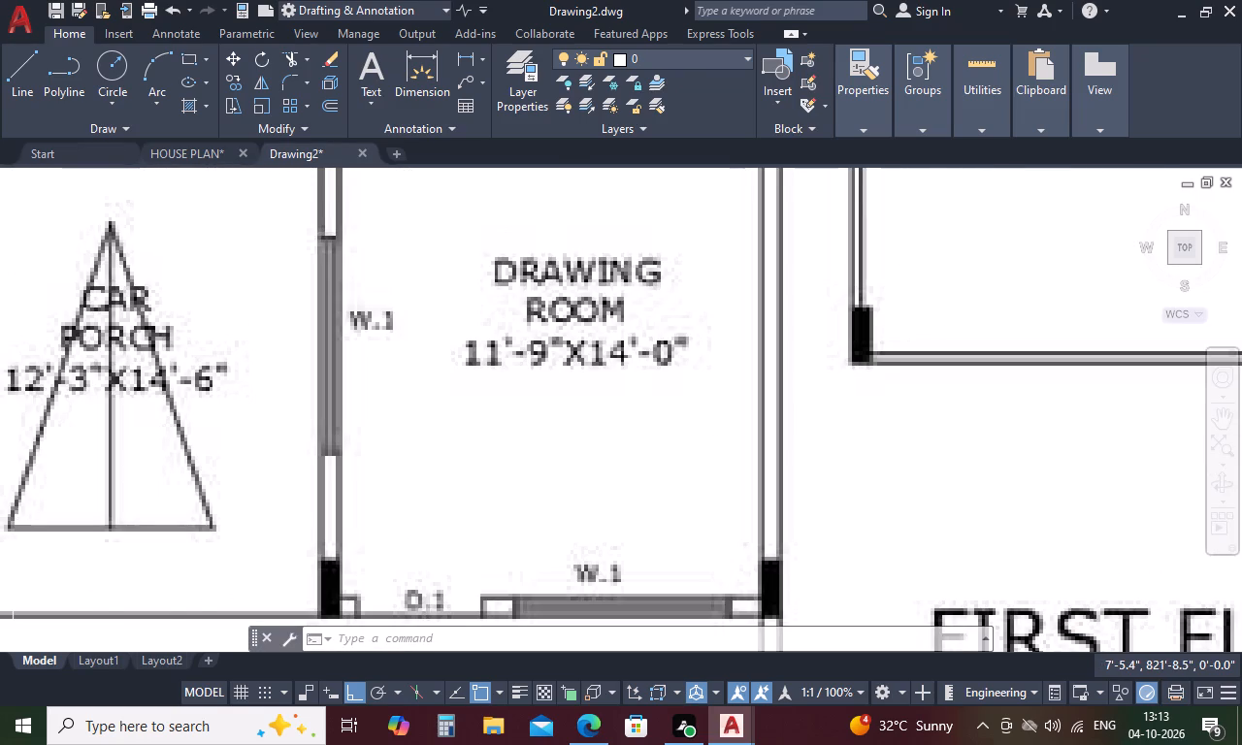
pyautogui.scroll(-1, 485, 501)
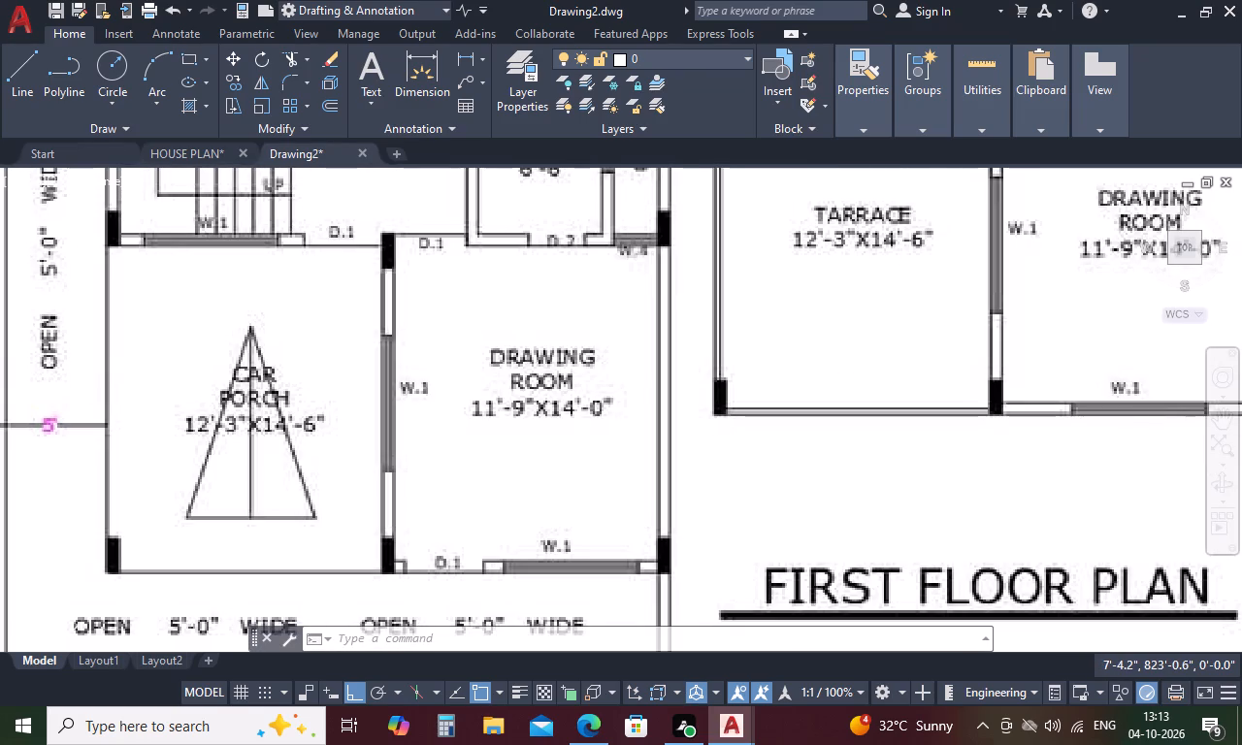
pyautogui.scroll(-1, 459, 528)
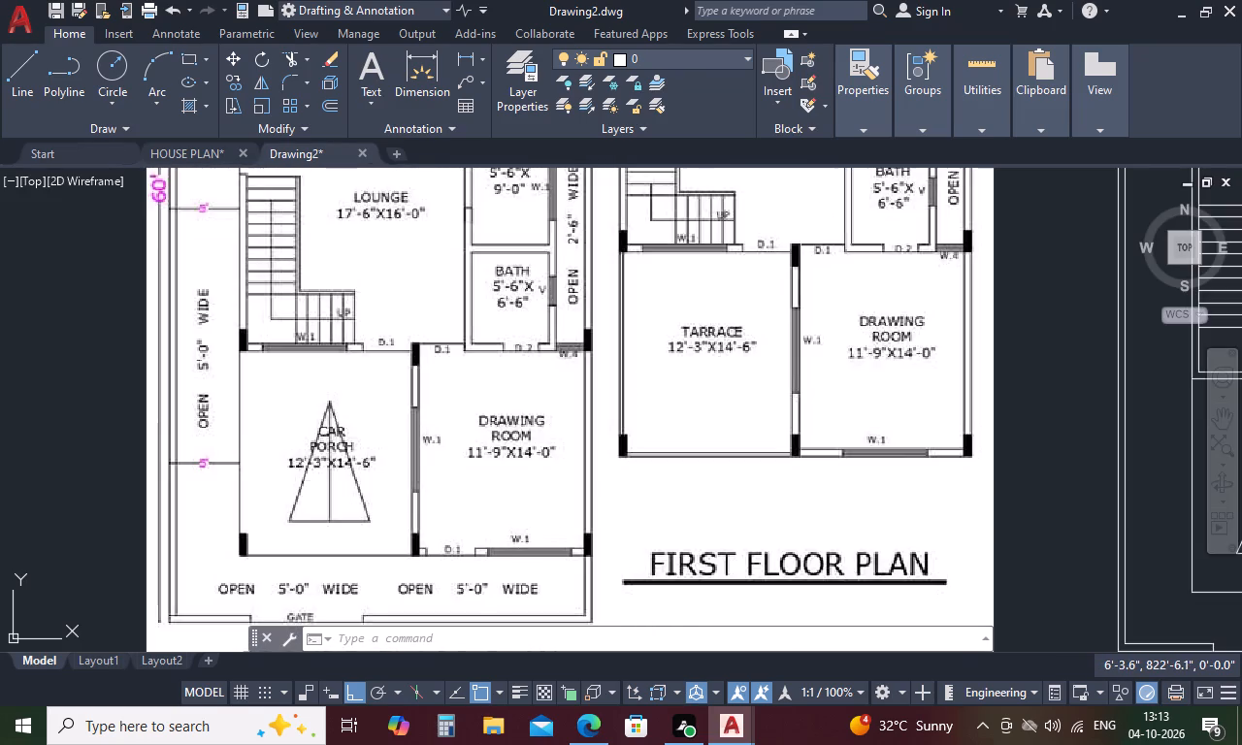
pyautogui.scroll(-2, 459, 499)
pyautogui.scroll(1, 398, 315)
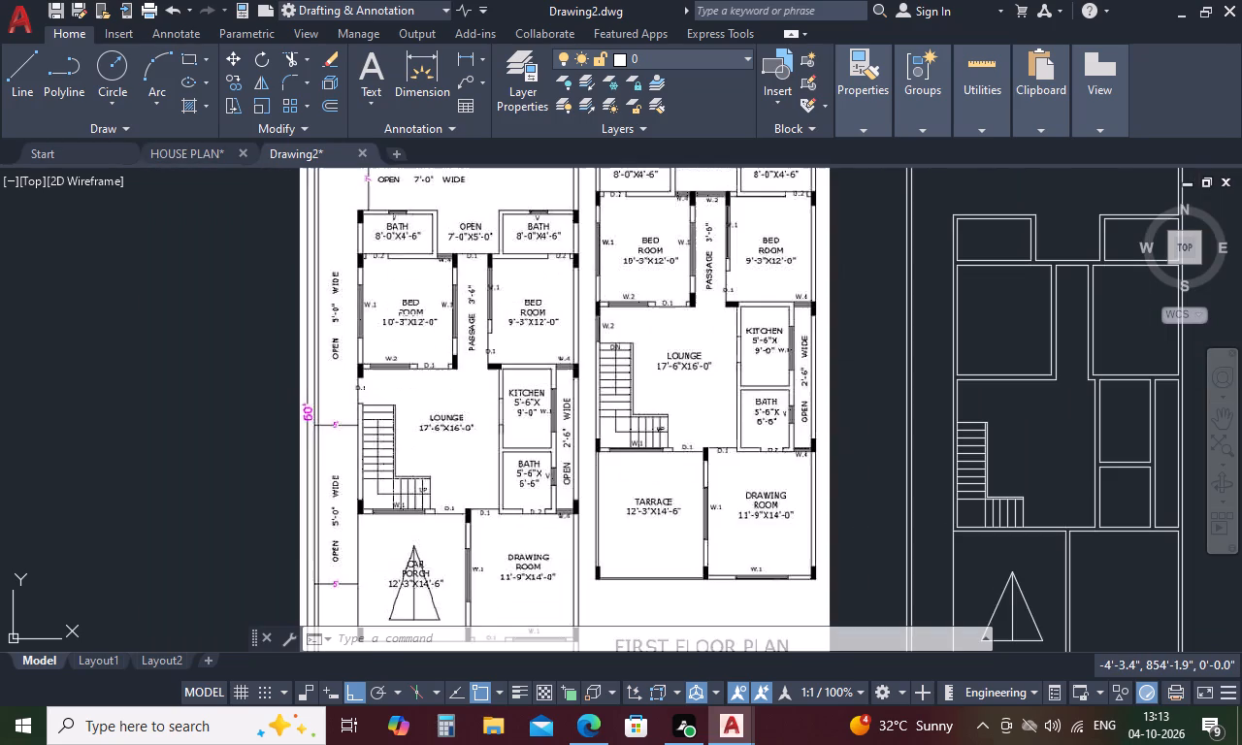
pyautogui.scroll(1, 367, 245)
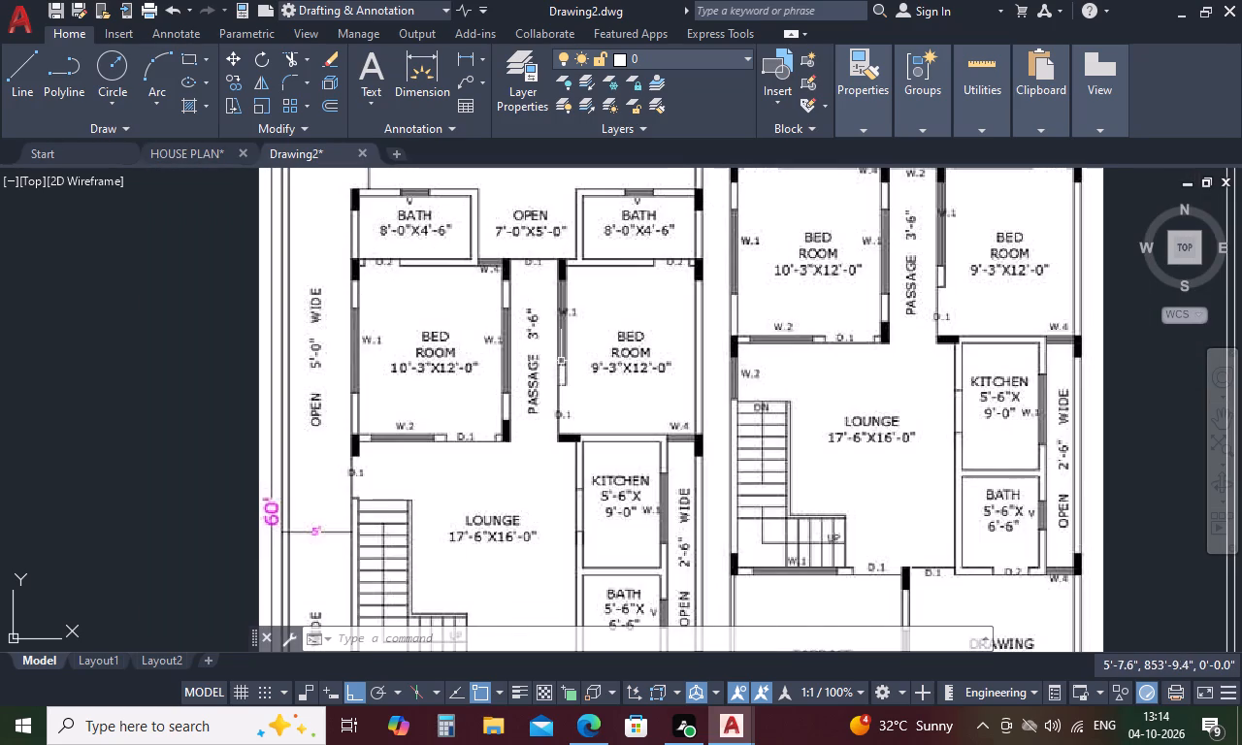
pyautogui.scroll(-2, 563, 355)
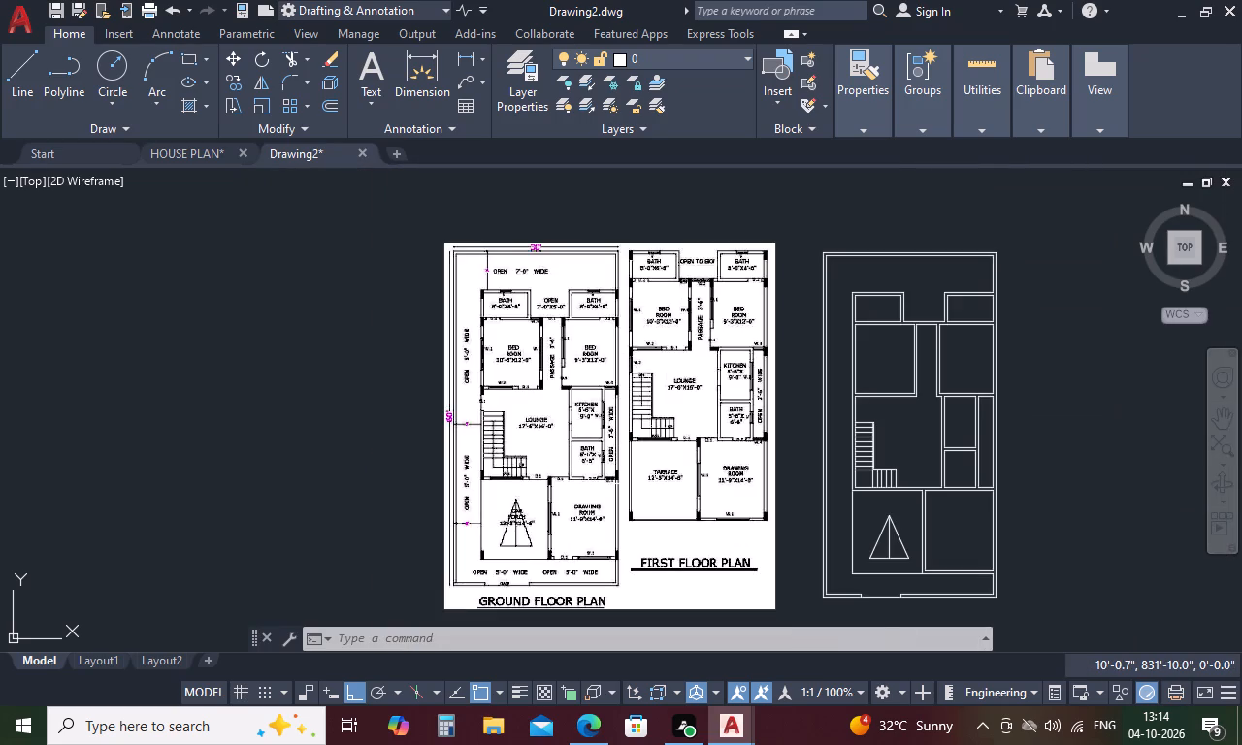
pyautogui.scroll(4, 588, 476)
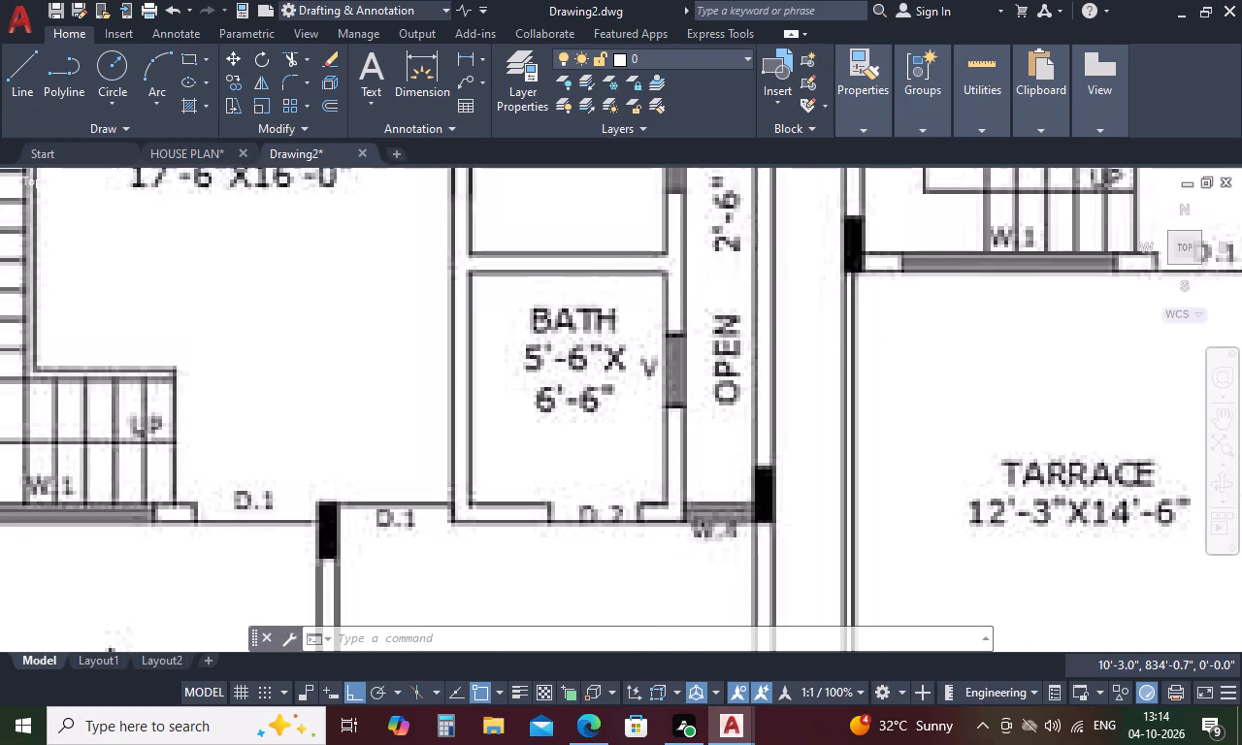
pyautogui.scroll(-3, 587, 443)
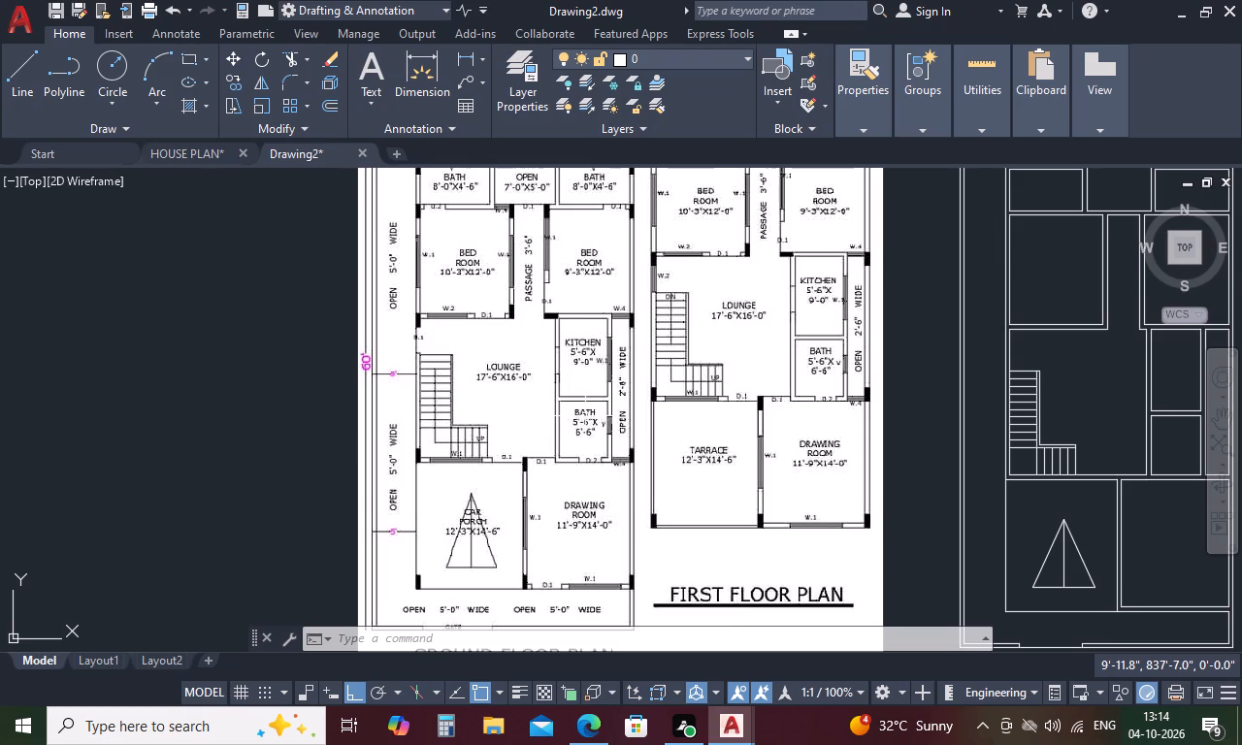
pyautogui.scroll(1, 585, 416)
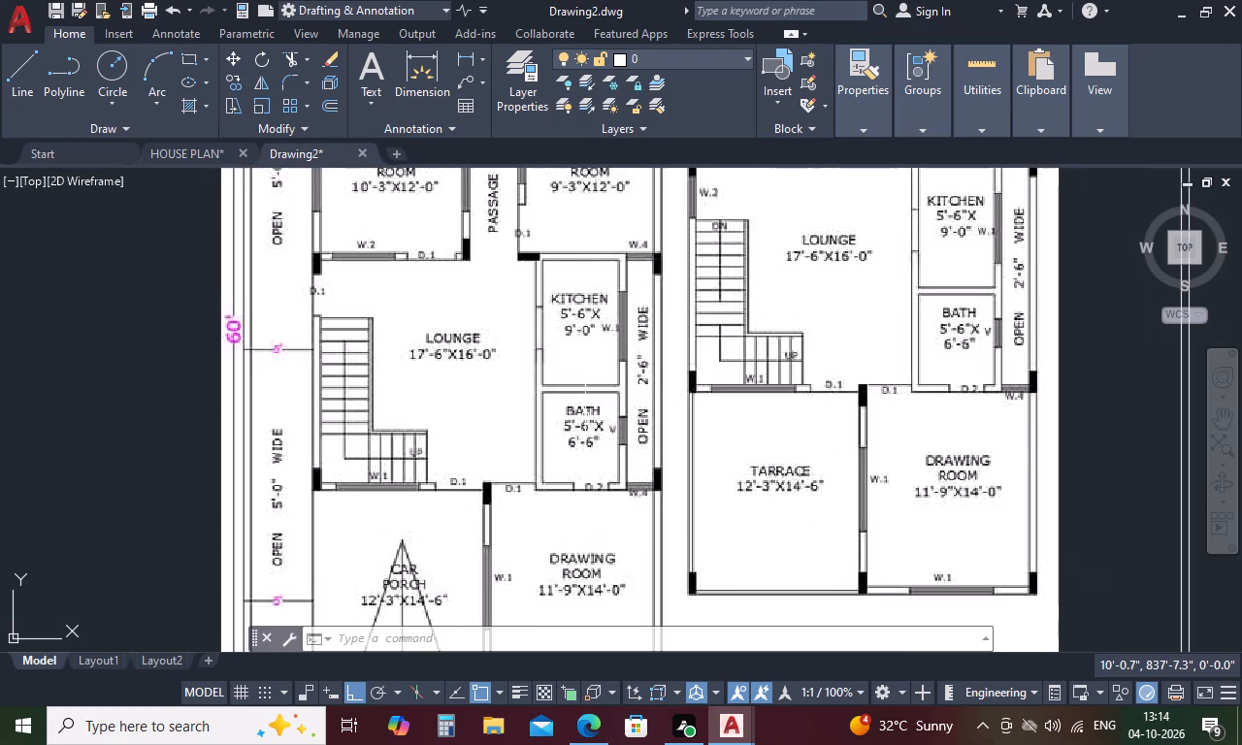
pyautogui.scroll(-1, 585, 416)
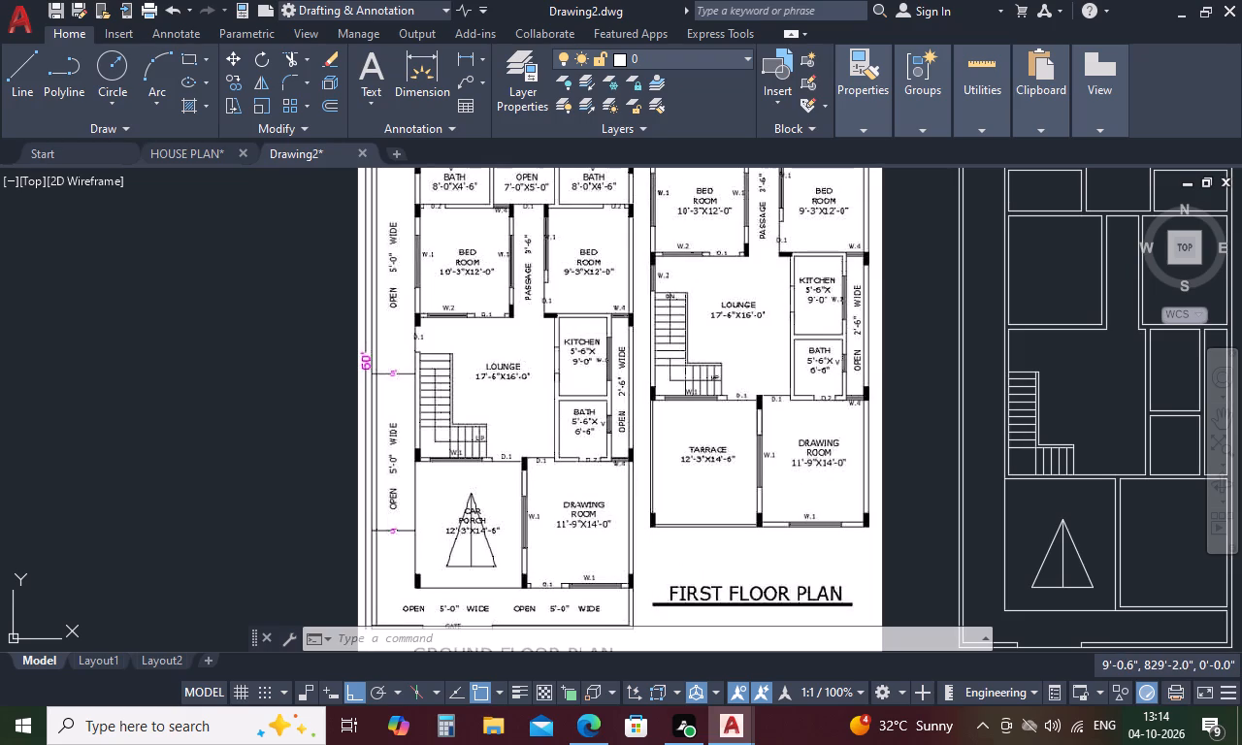
pyautogui.scroll(-1, 552, 496)
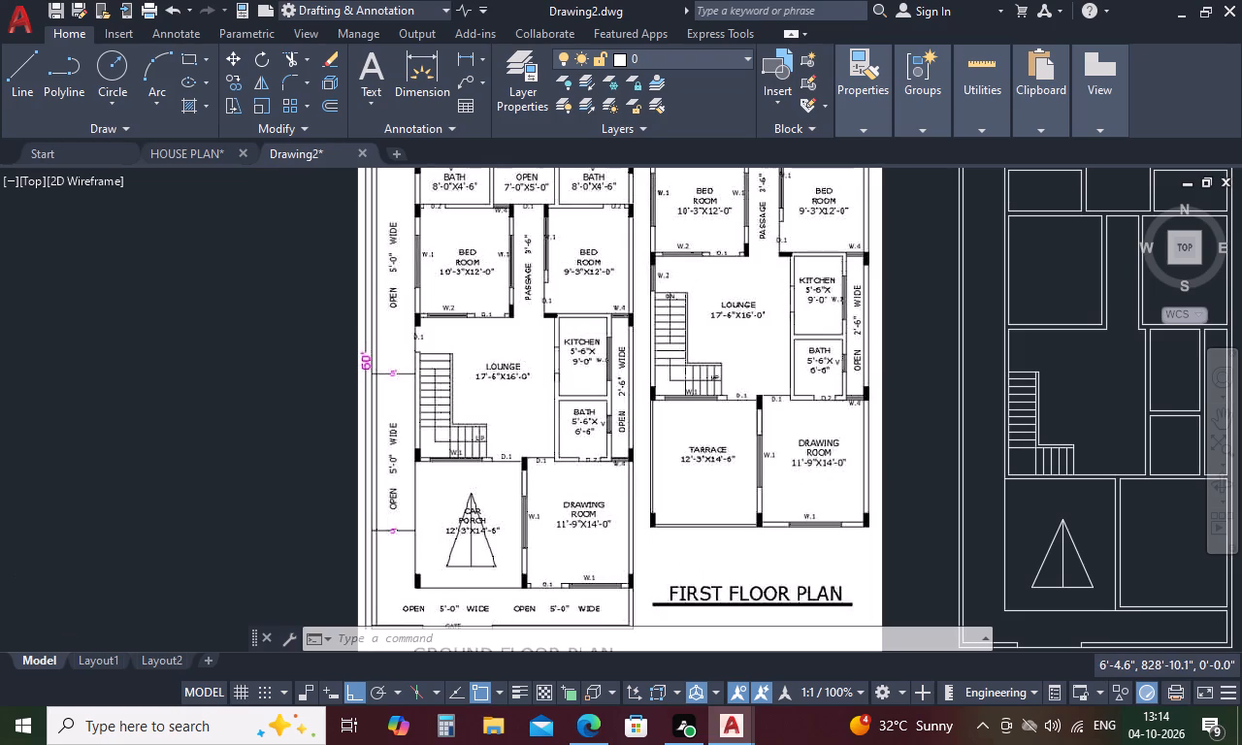
pyautogui.scroll(3, 468, 318)
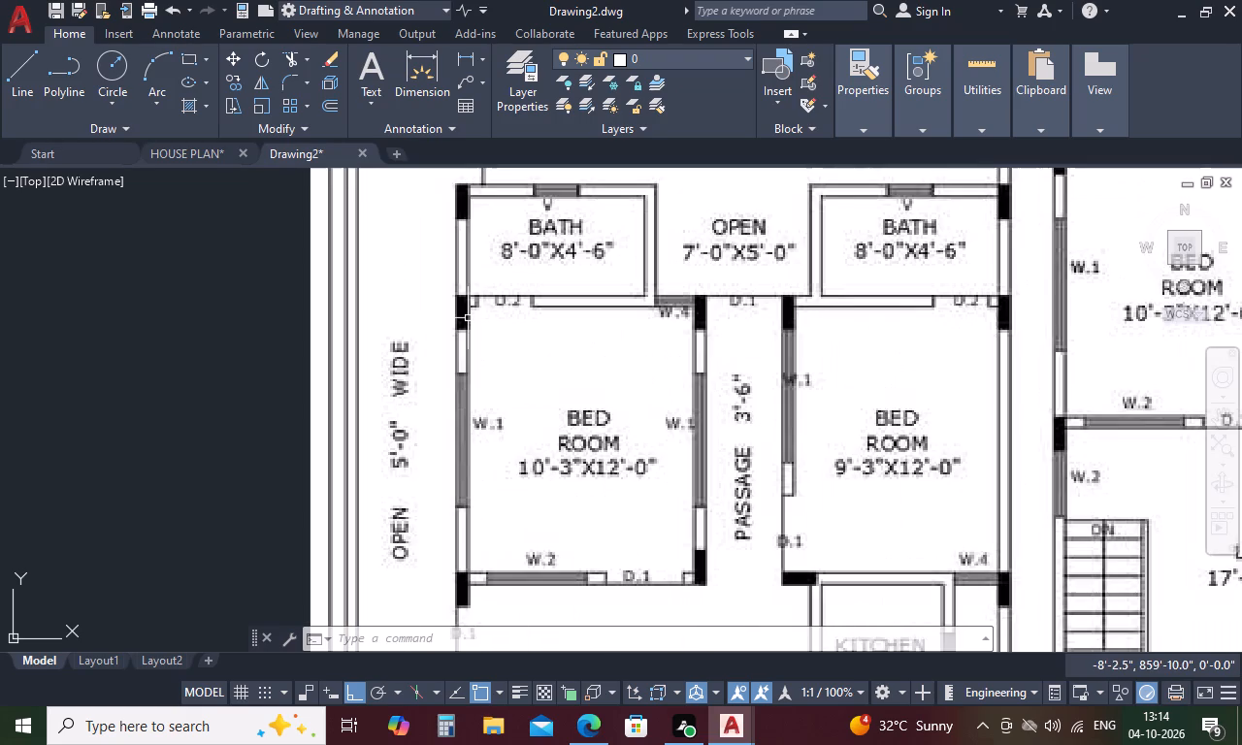
pyautogui.scroll(-2, 478, 312)
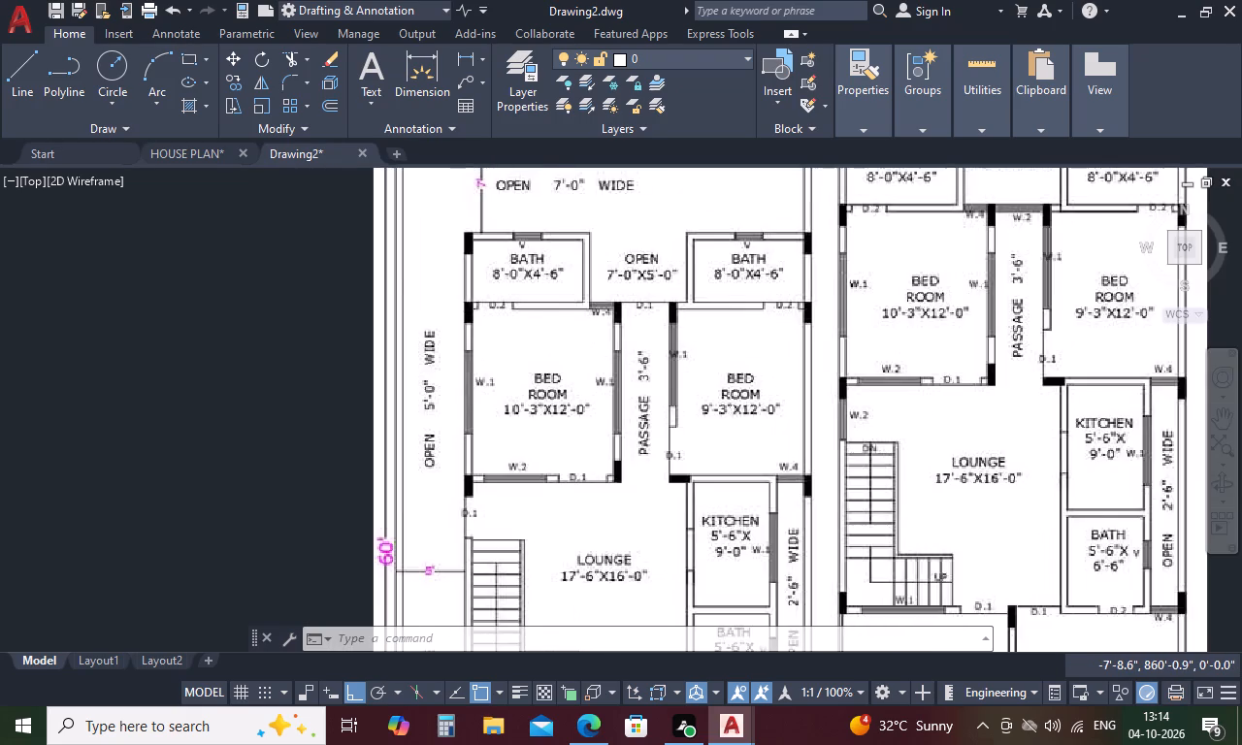
pyautogui.scroll(1, 478, 312)
pyautogui.scroll(-2, 478, 312)
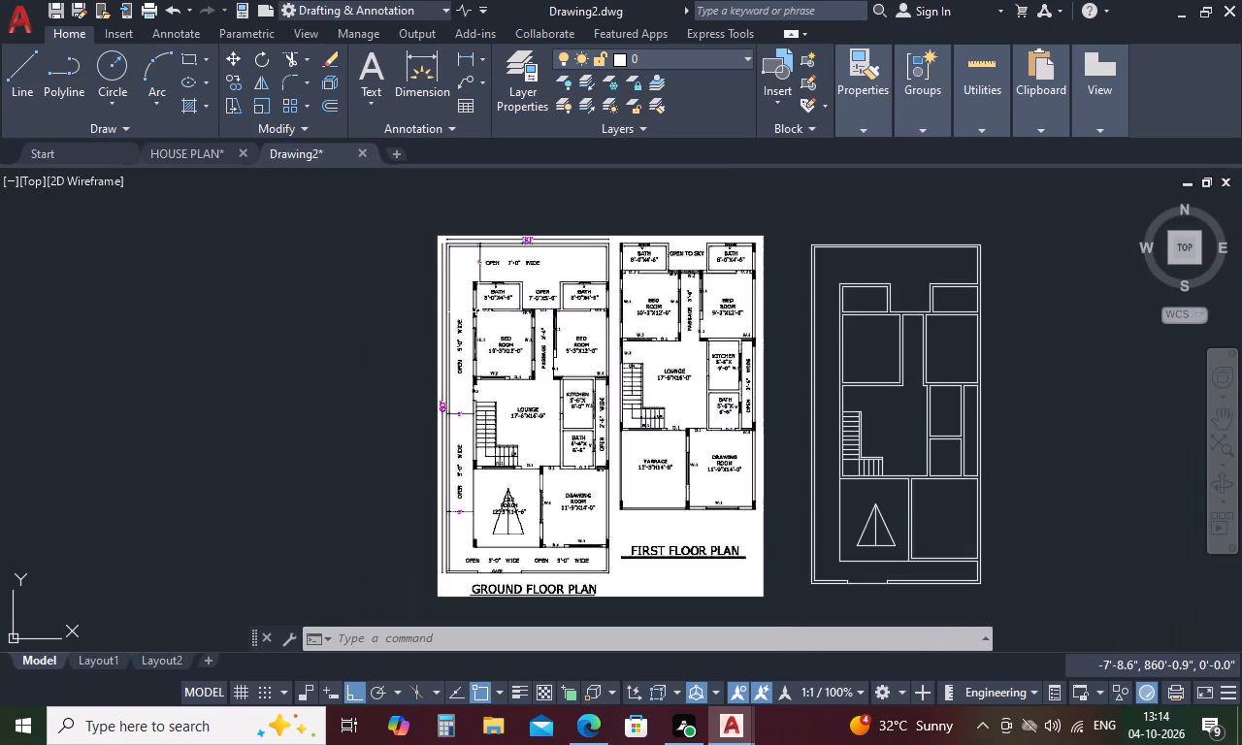
pyautogui.scroll(5, 530, 300)
pyautogui.scroll(-7, 588, 331)
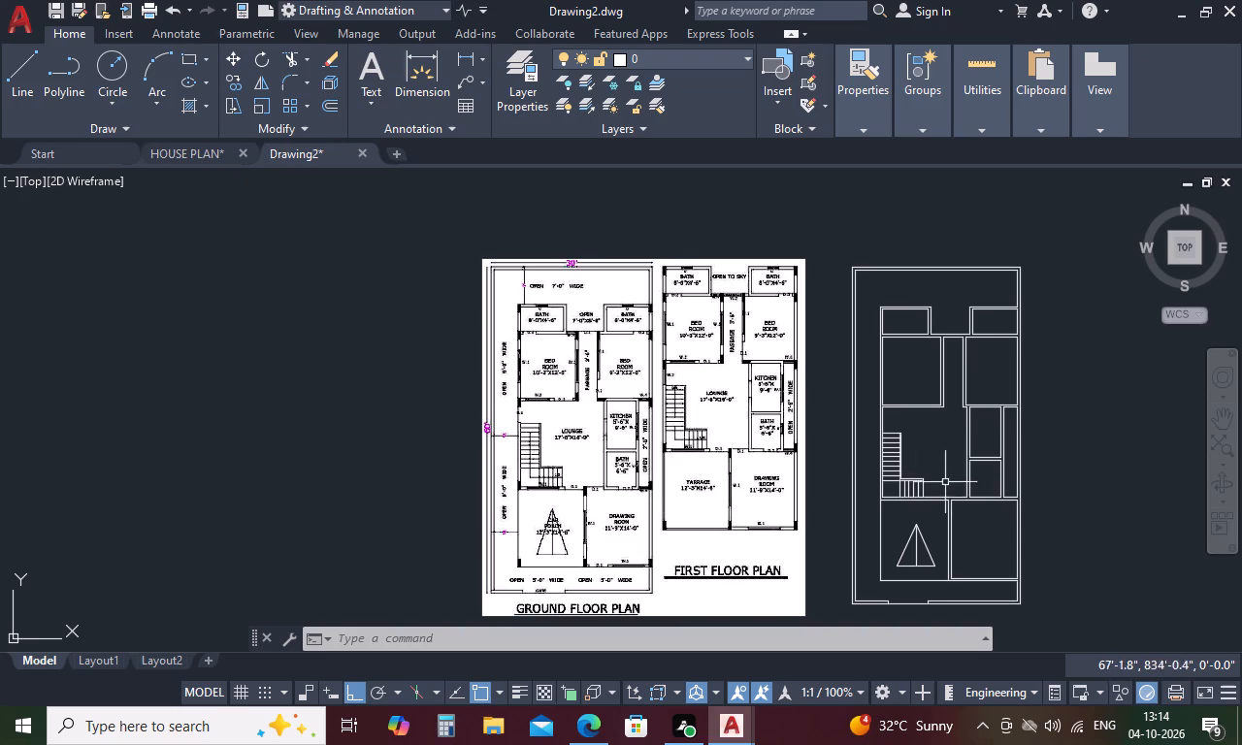
# Draw a short vertical line across the lounge–car porch wall, just left of the drawing room wall, as the door's first edge.
pyautogui.scroll(2, 1000, 503)
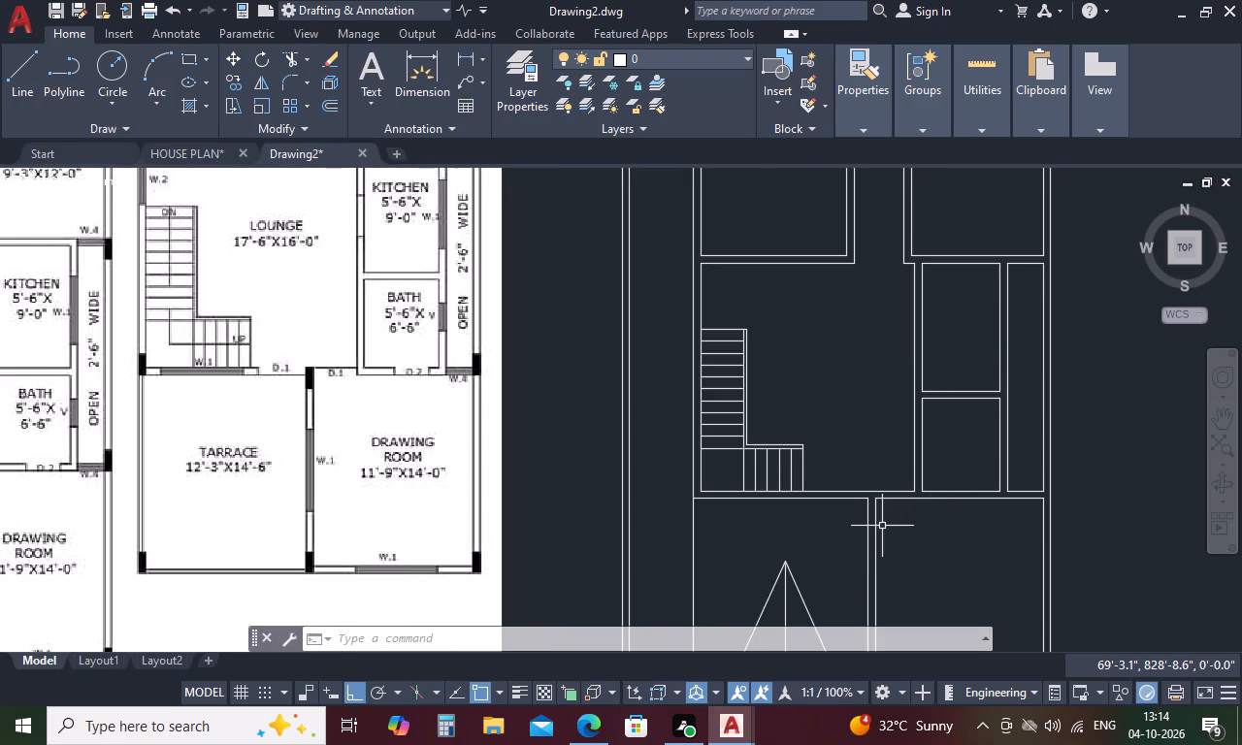
pyautogui.press('l')
pyautogui.press('Return')
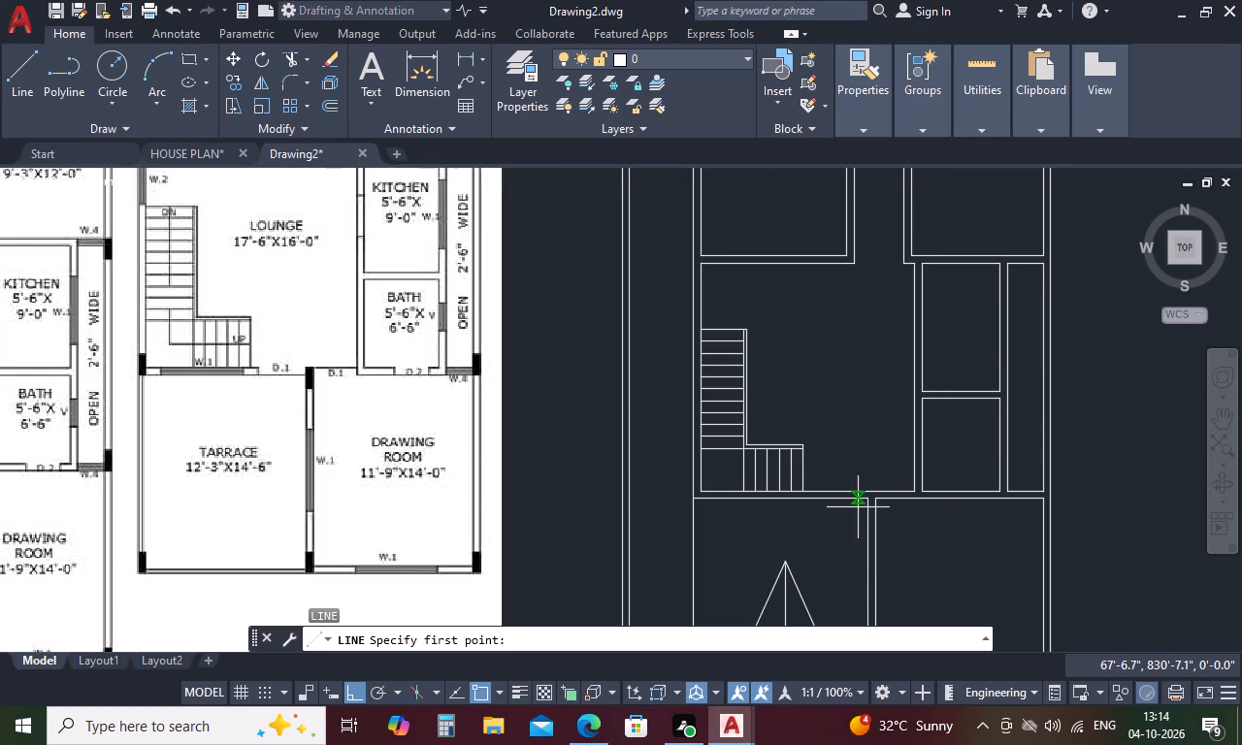
pyautogui.scroll(3, 862, 497)
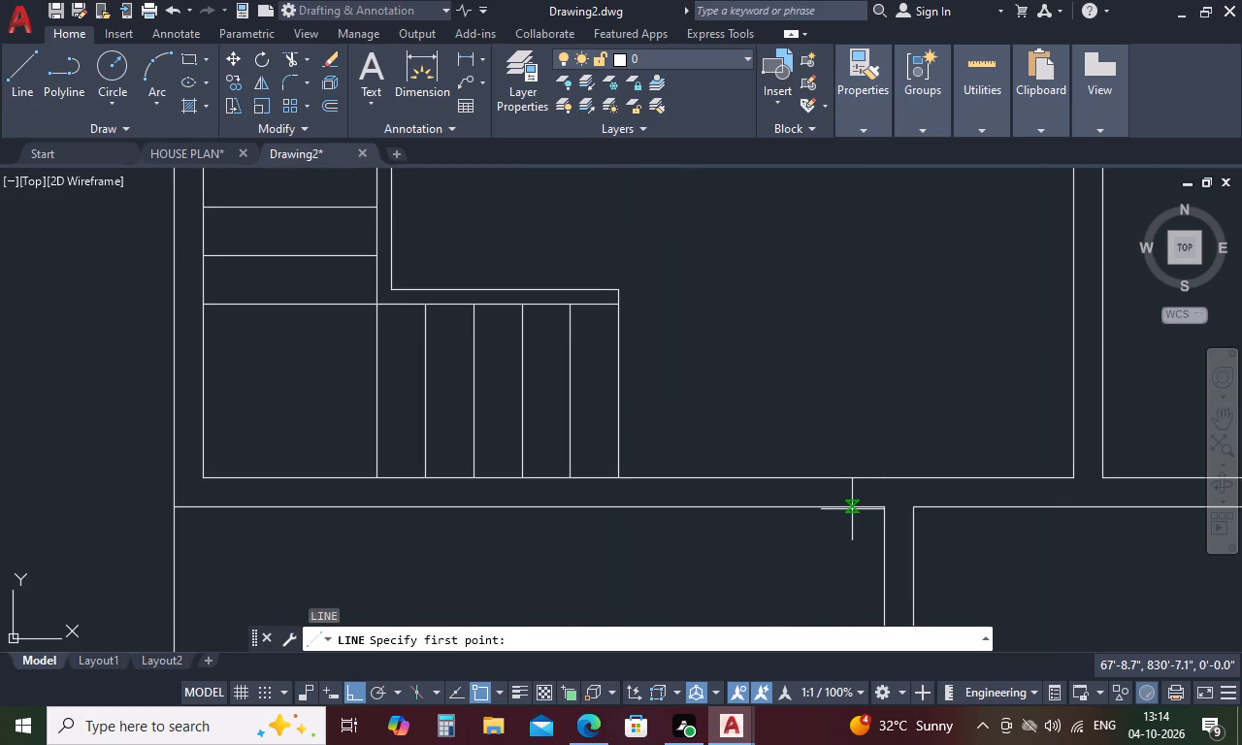
pyautogui.click(852, 509)
pyautogui.click(851, 473)
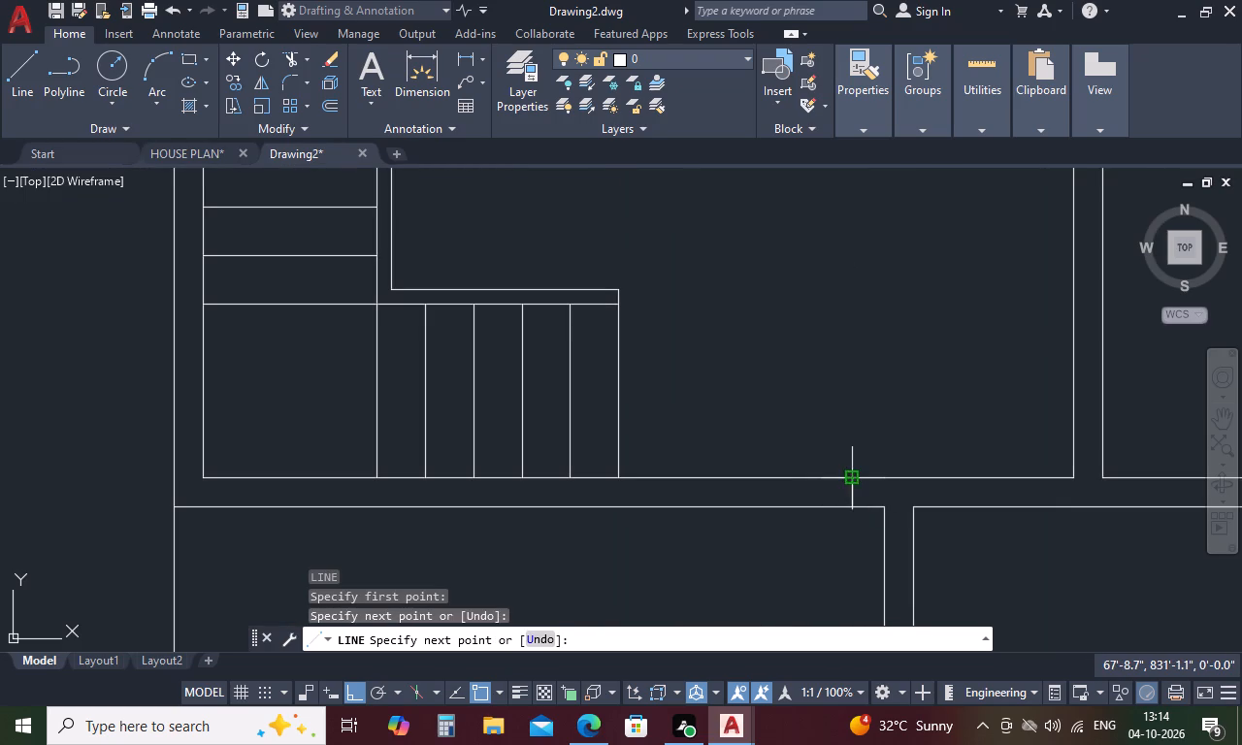
pyautogui.press('Escape')
# Offset the door's first edge line 3' towards the staircase across the lounge–car porch wall as the opening's second edge.
pyautogui.write("O 3'")
pyautogui.press('space')
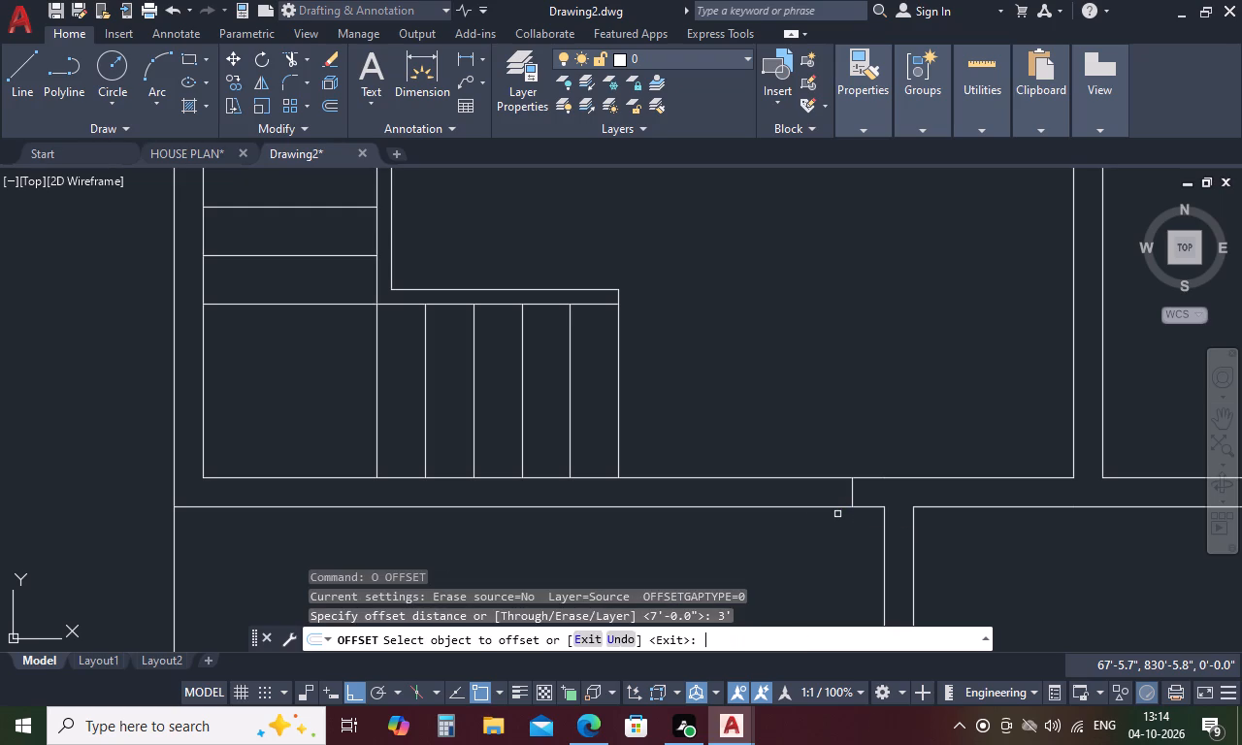
pyautogui.click(853, 486)
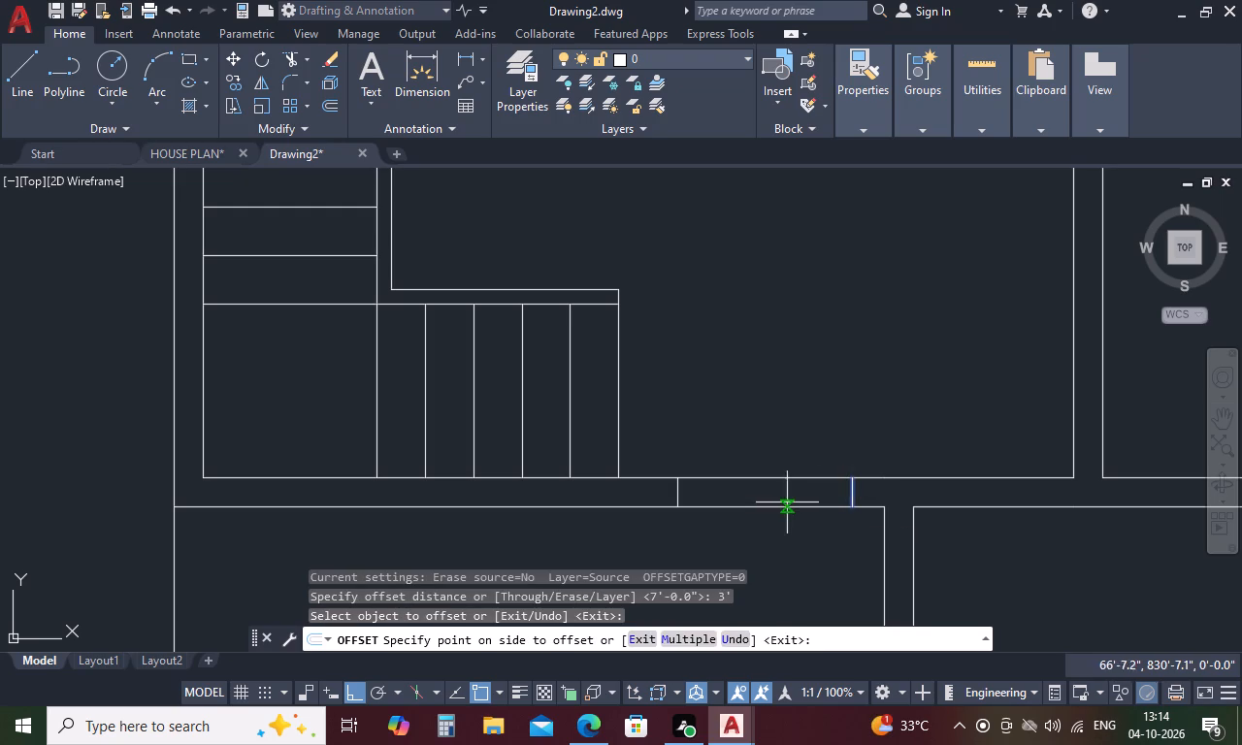
pyautogui.click(763, 502)
pyautogui.press('Escape')
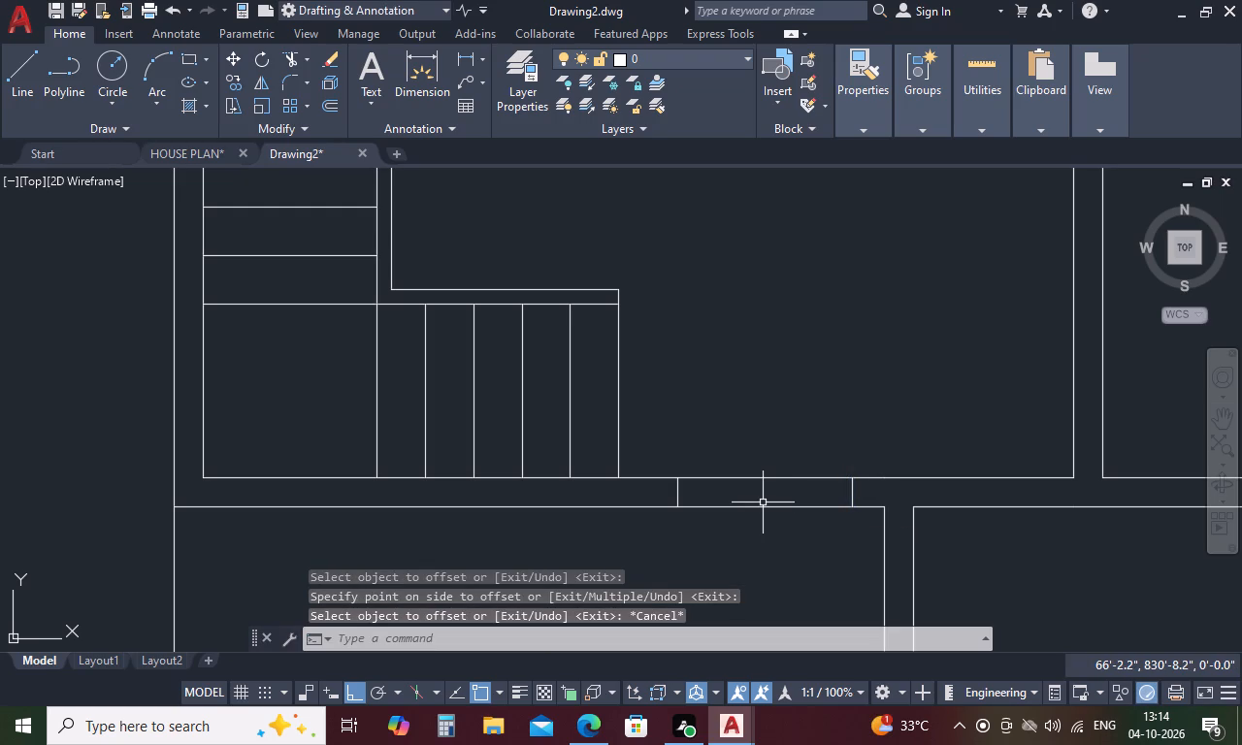
# Draw a 3' vertical door leaf line up into the lounge from the top of the opening edge nearest the drawing room.
pyautogui.write('L')
pyautogui.press('space')
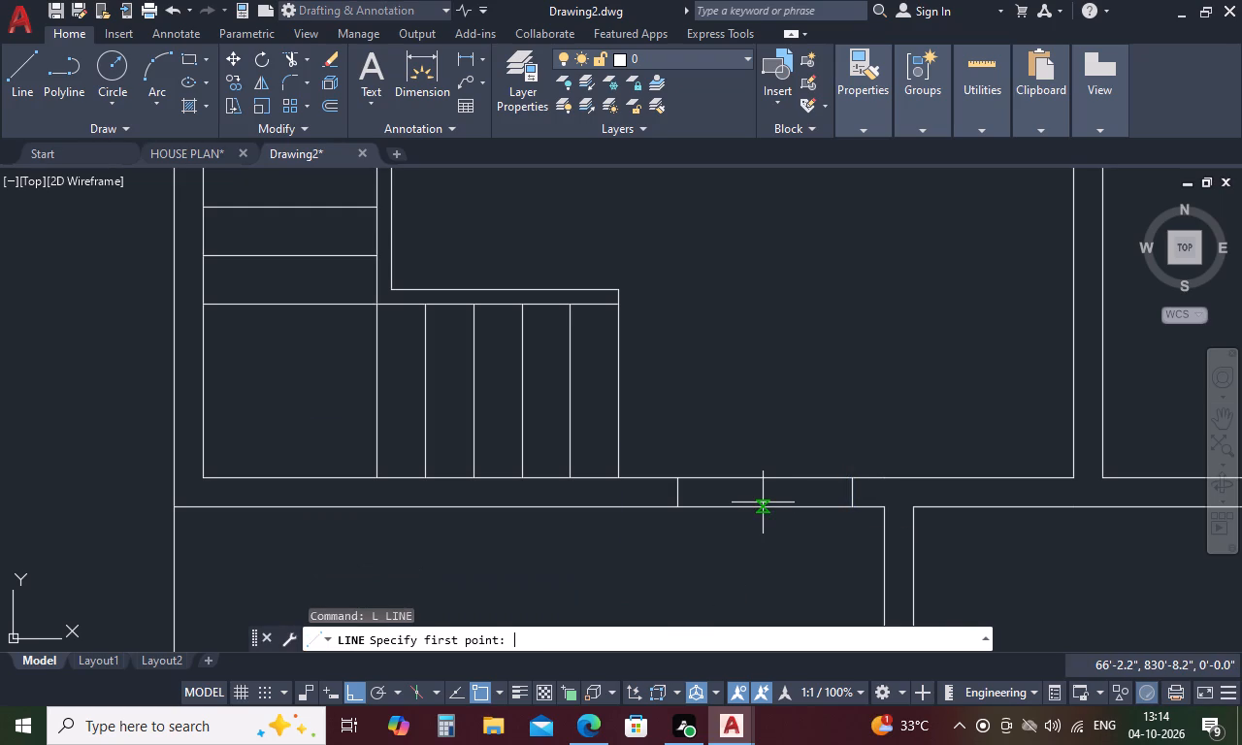
pyautogui.scroll(-3, 789, 372)
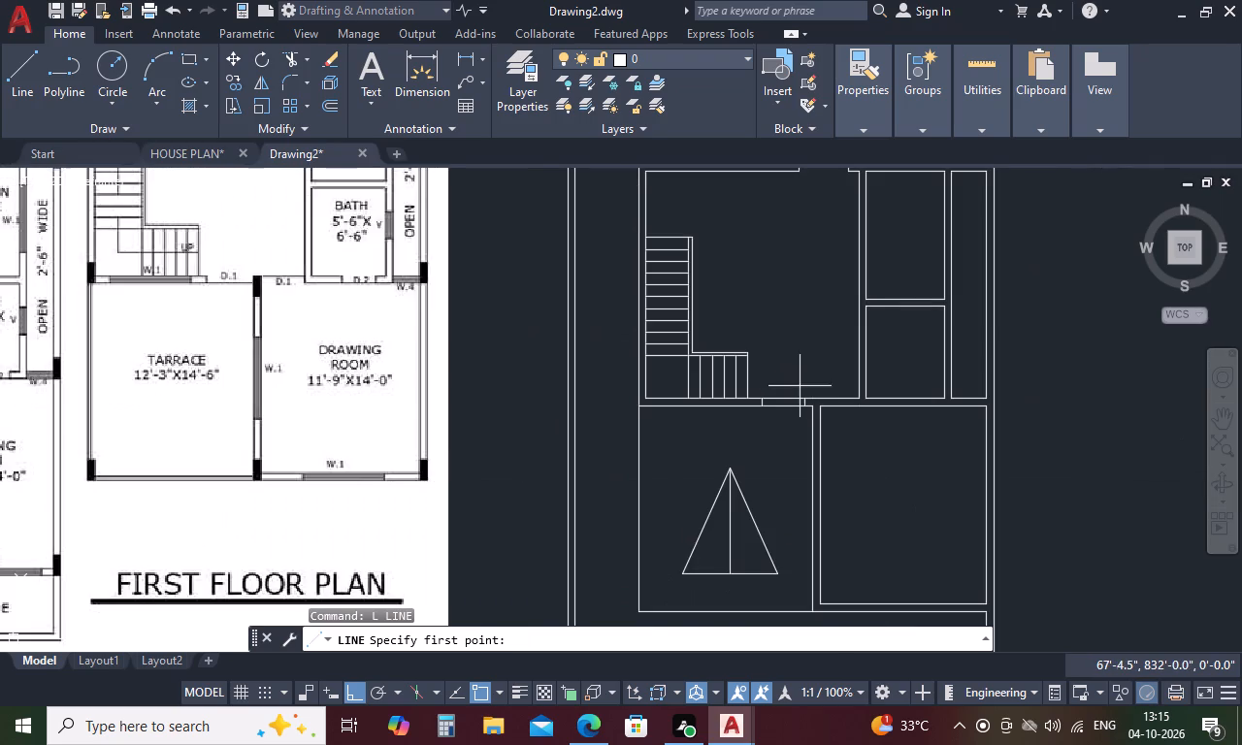
pyautogui.click(803, 394)
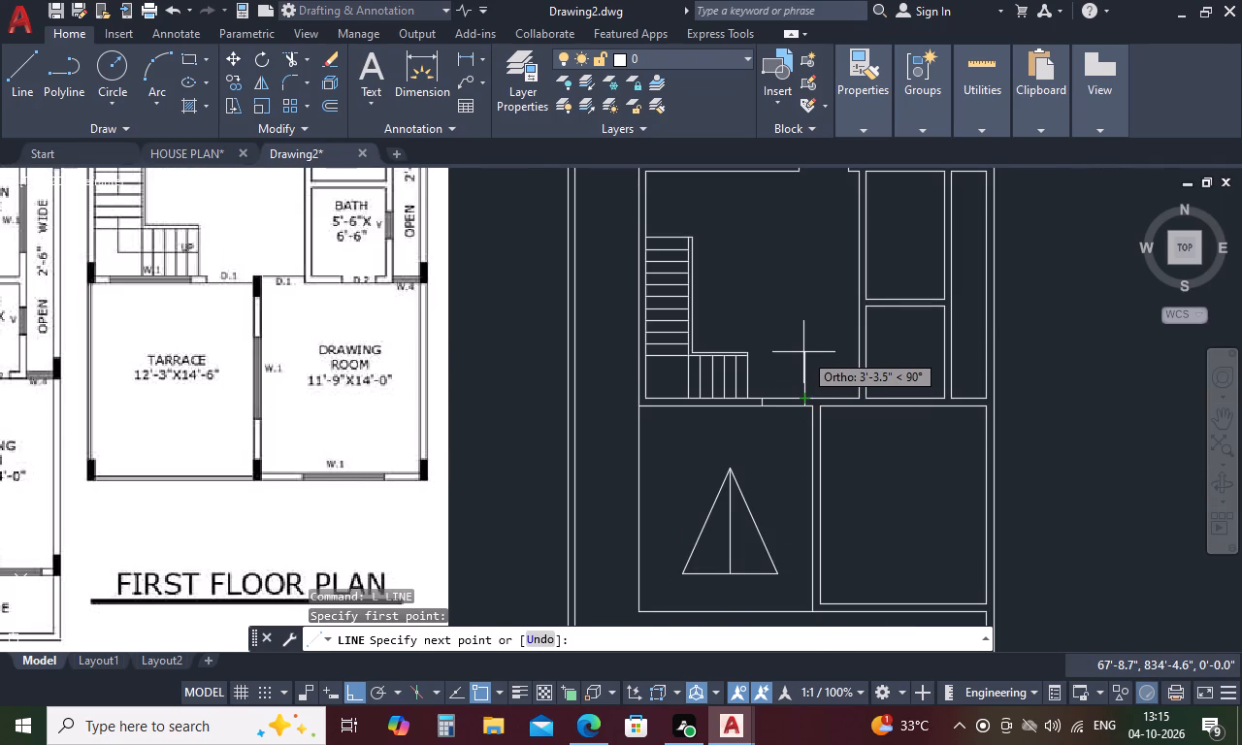
pyautogui.write("3'")
pyautogui.press('Return')
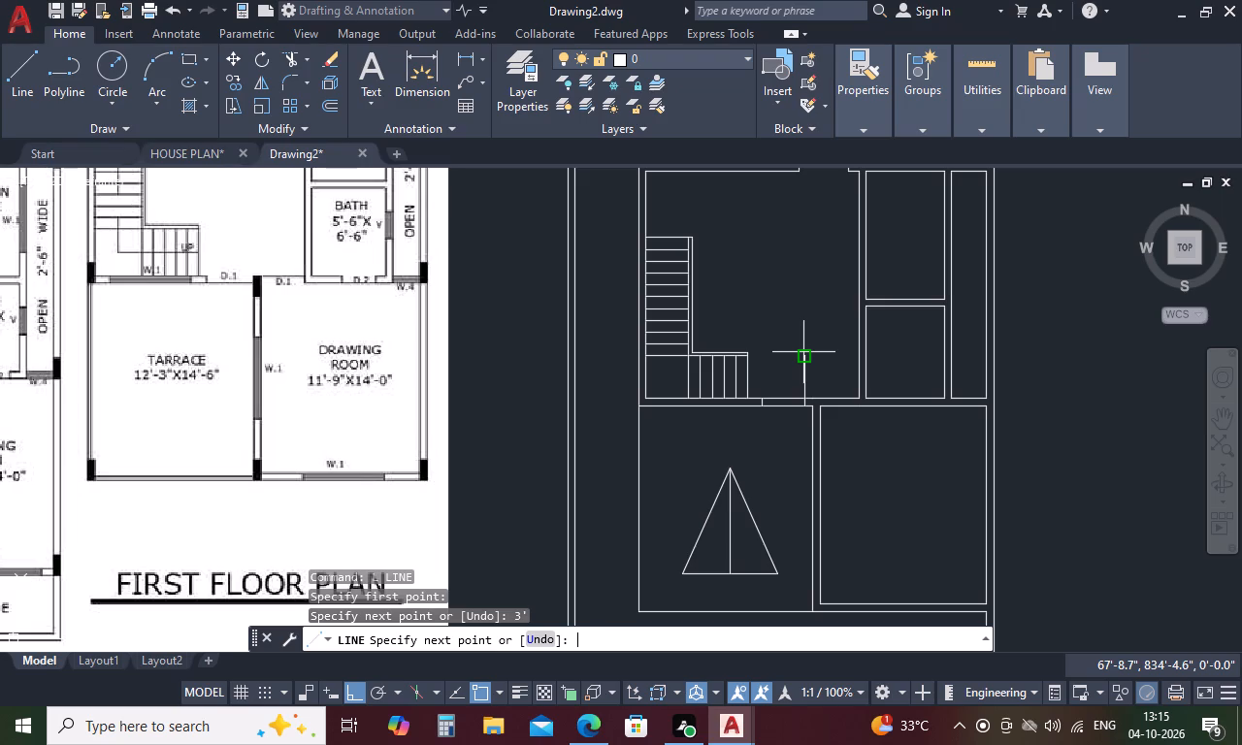
pyautogui.press('Escape')
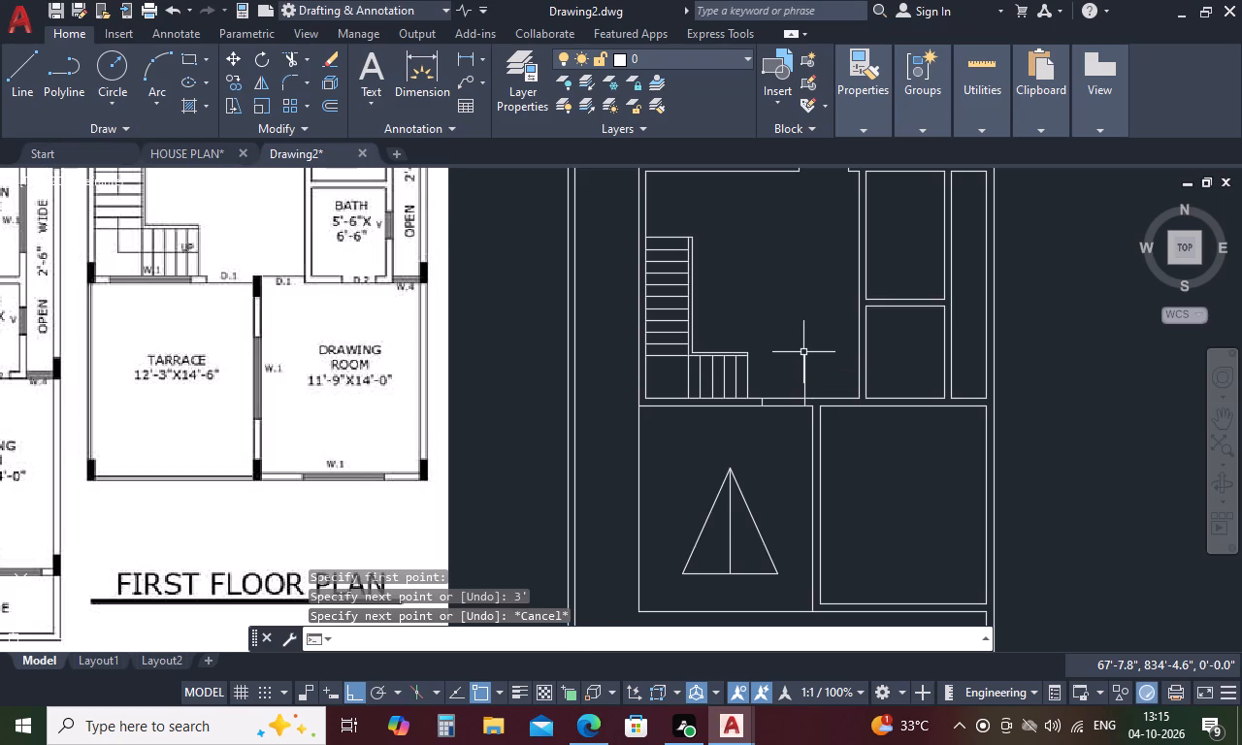
# Offset the vertical door leaf line by 1" to give the leaf its thickness.
pyautogui.write('O 1')
pyautogui.press('space')
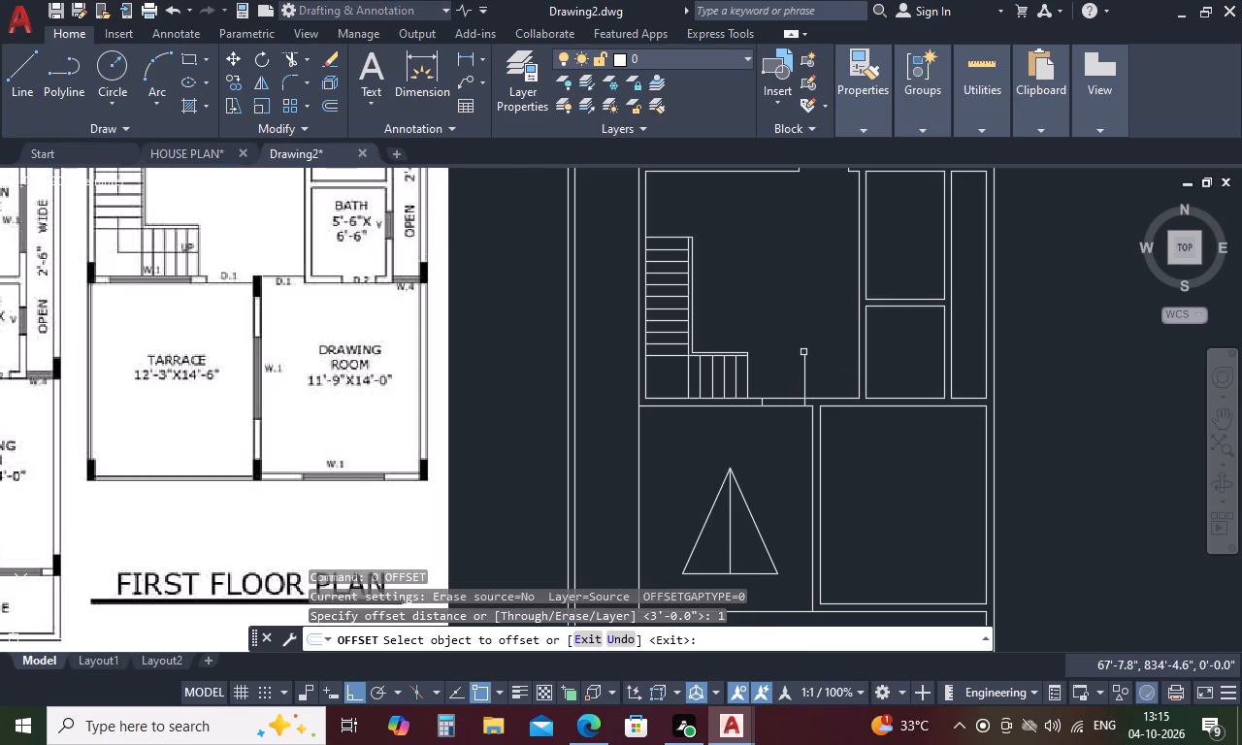
# Offset the vertical door leaf line by 1 inch toward the staircase.
pyautogui.click(802, 372)
pyautogui.click(770, 372)
pyautogui.press('Escape')
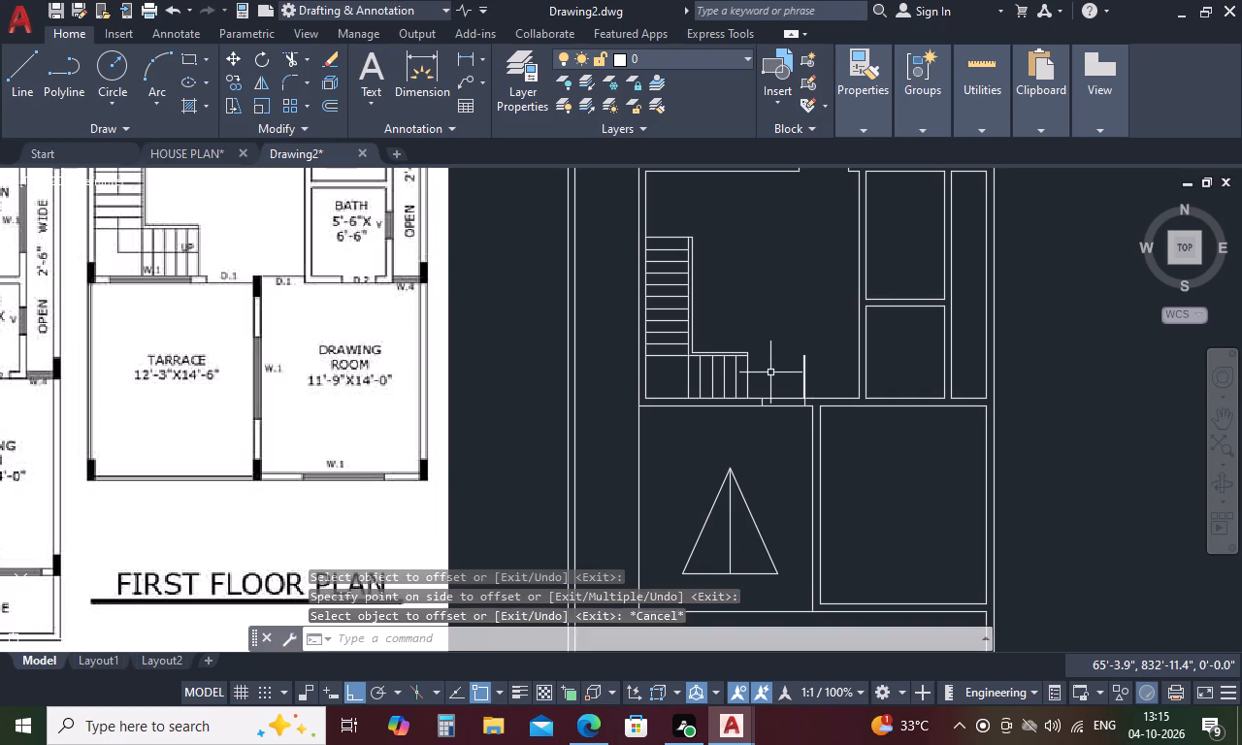
# Draw the door swing as a three-point arc from the opposite jamb at the wall line to the tops of both leaf lines.
pyautogui.write('A')
pyautogui.press('space')
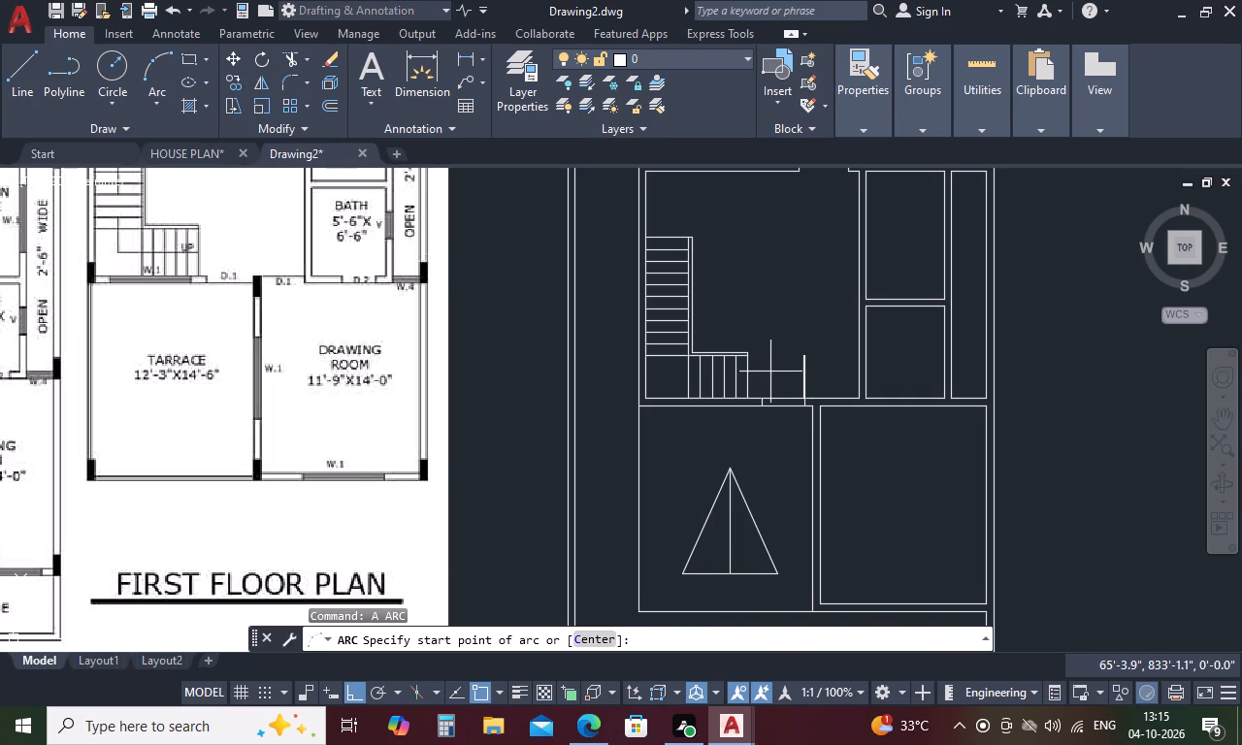
pyautogui.scroll(3, 756, 387)
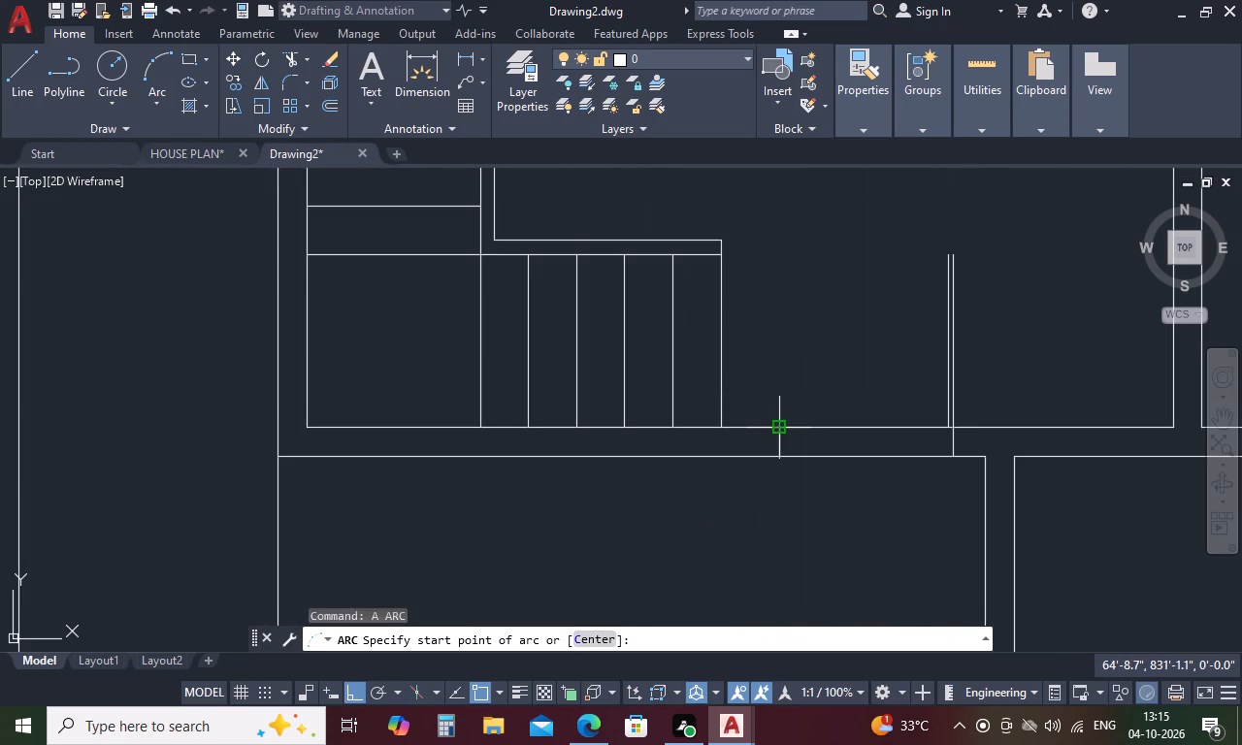
pyautogui.click(776, 425)
pyautogui.scroll(4, 958, 229)
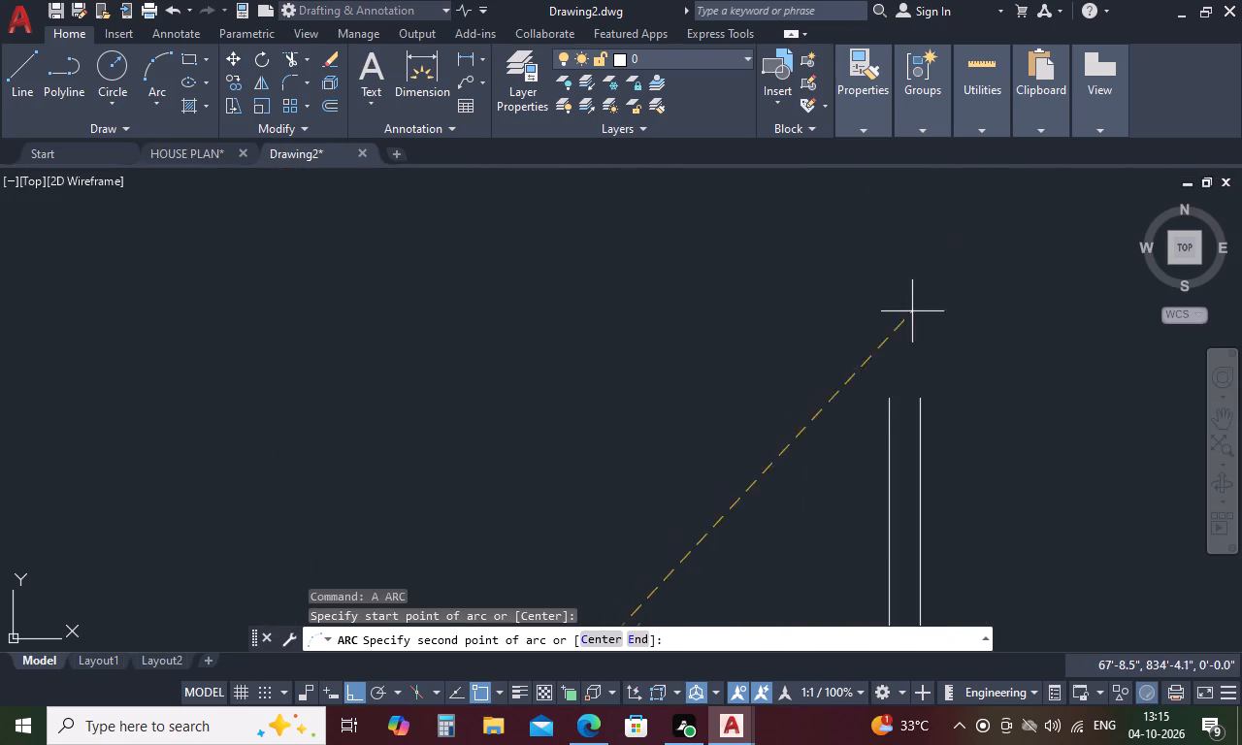
pyautogui.click(888, 395)
pyautogui.click(924, 402)
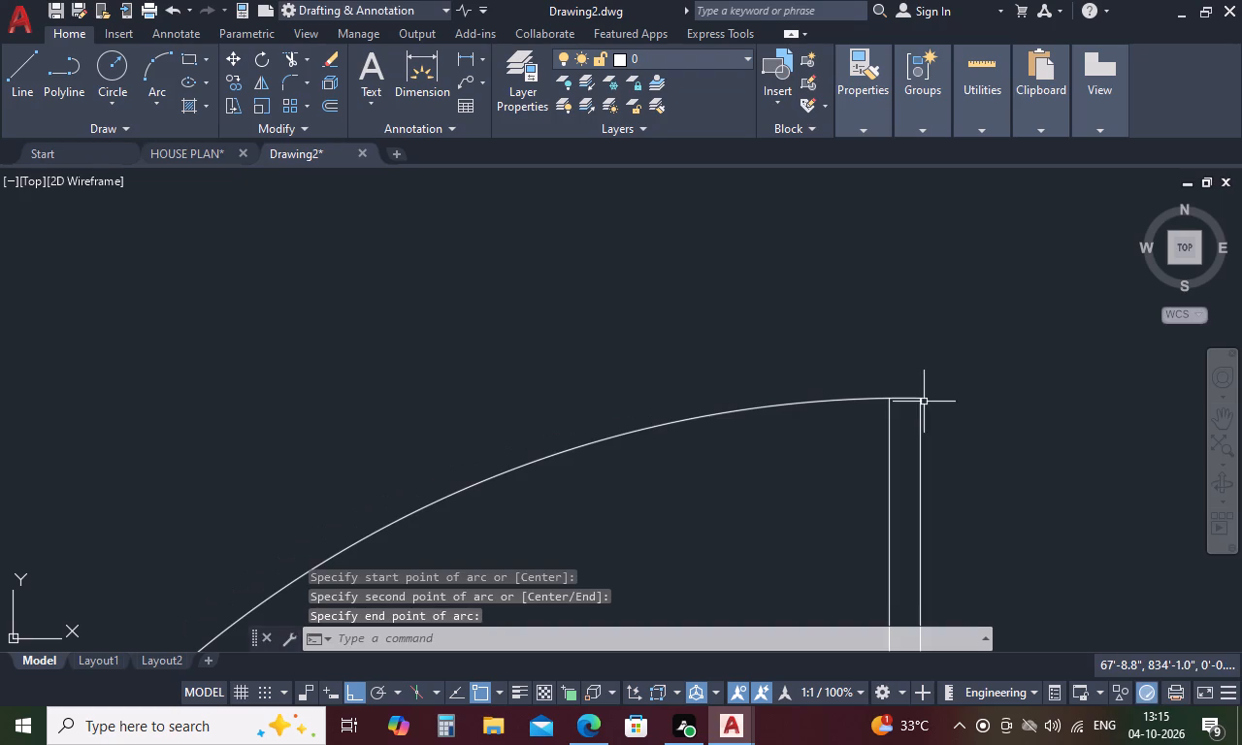
pyautogui.scroll(-5, 797, 243)
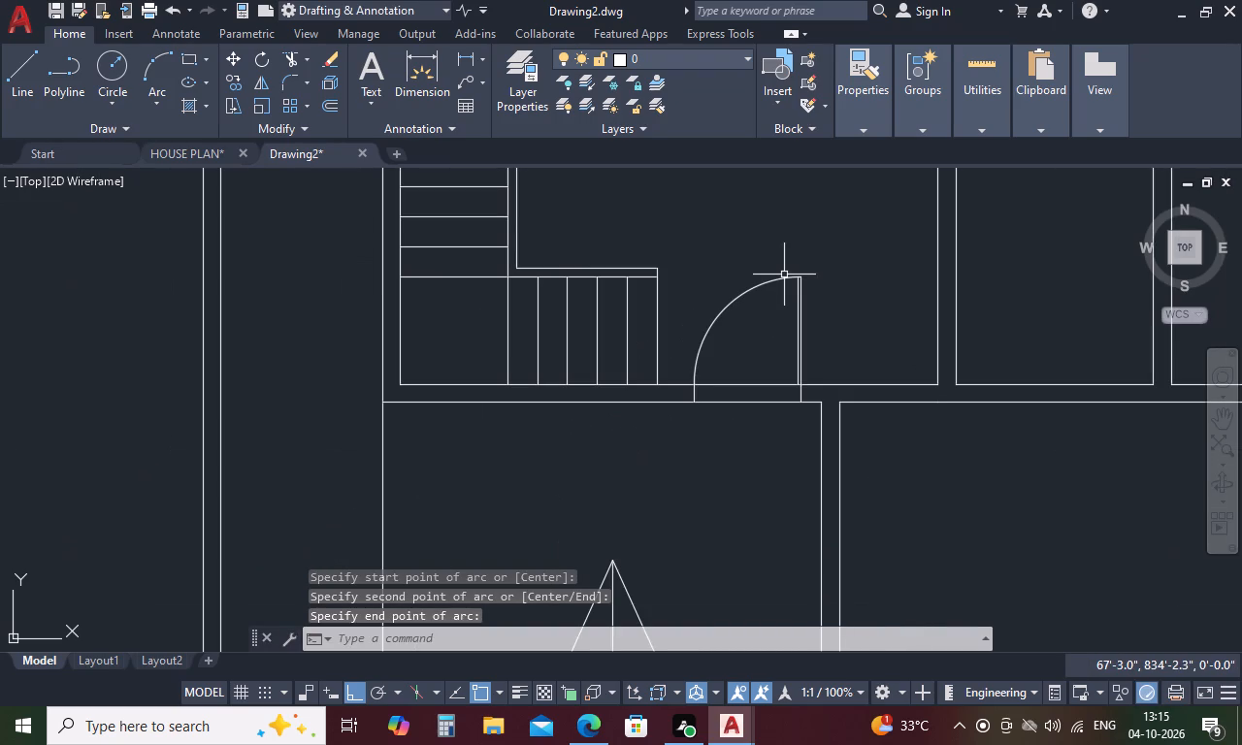
pyautogui.press('Escape')
# Trim both wall lines between the jambs to open the doorway between the lounge and the car porch.
pyautogui.write('TR')
pyautogui.press('space')
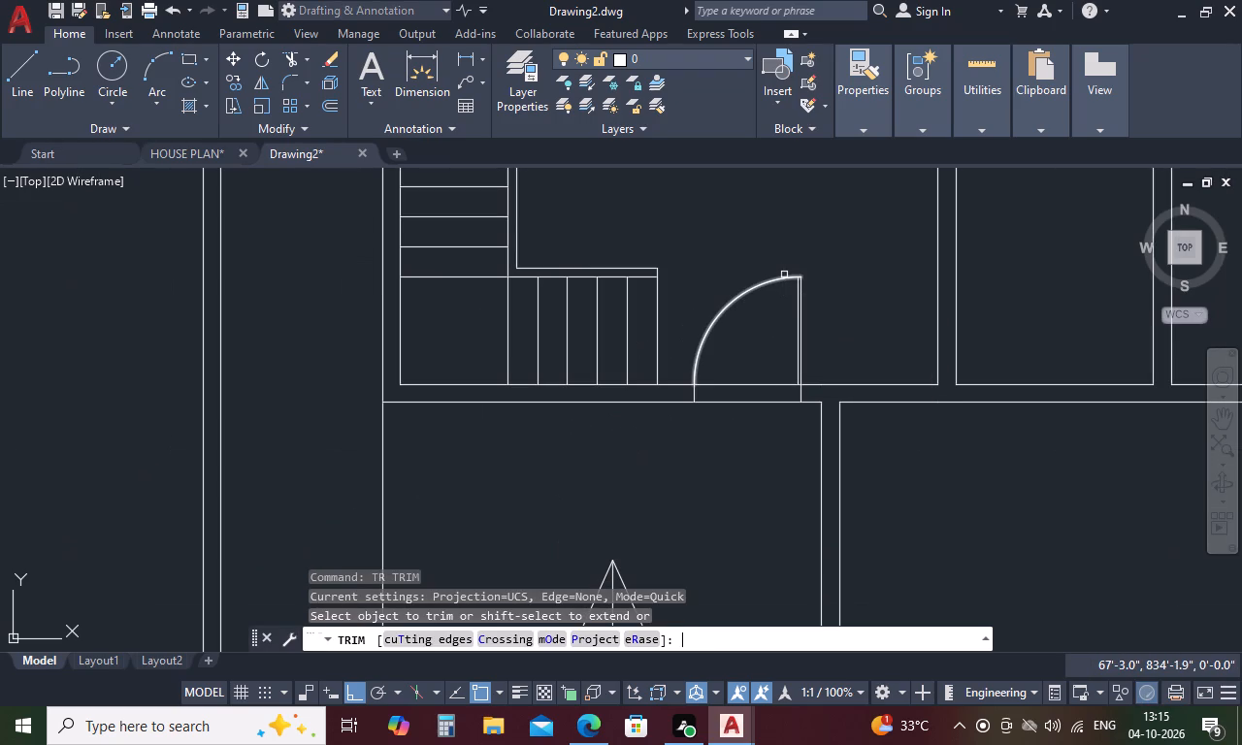
pyautogui.click(735, 383)
pyautogui.click(736, 403)
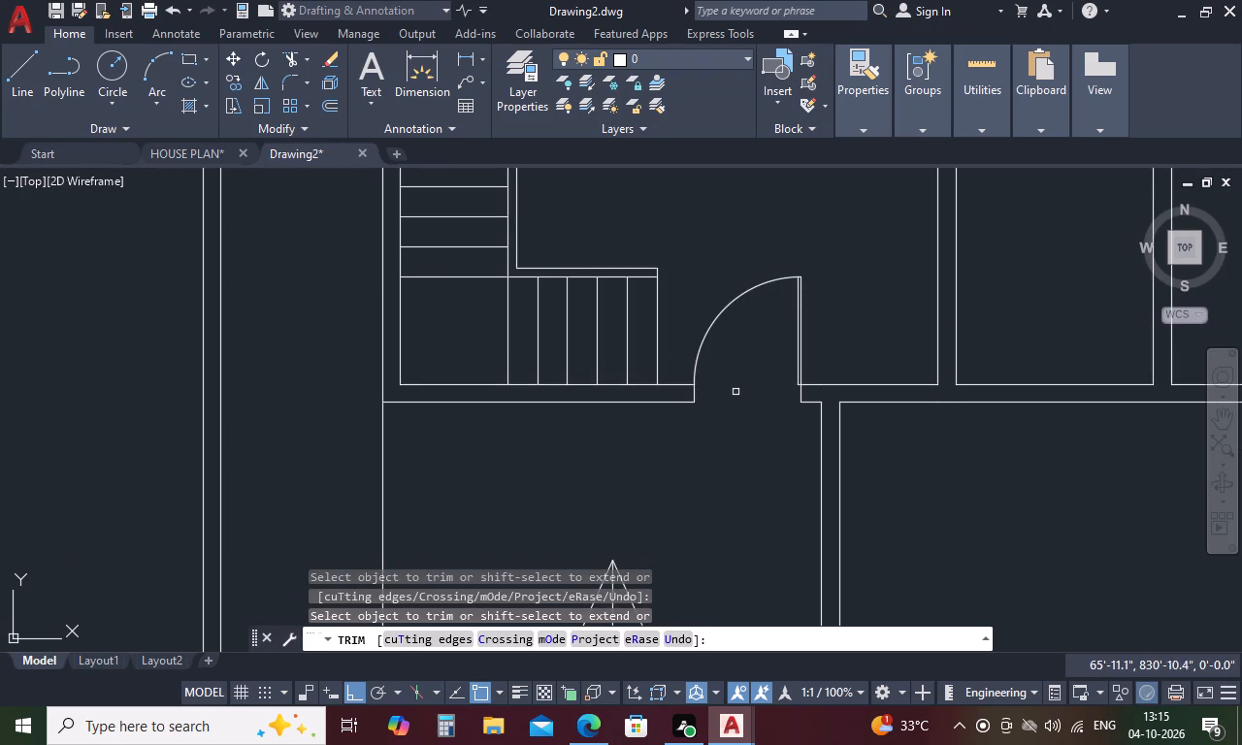
pyautogui.scroll(-3, 735, 390)
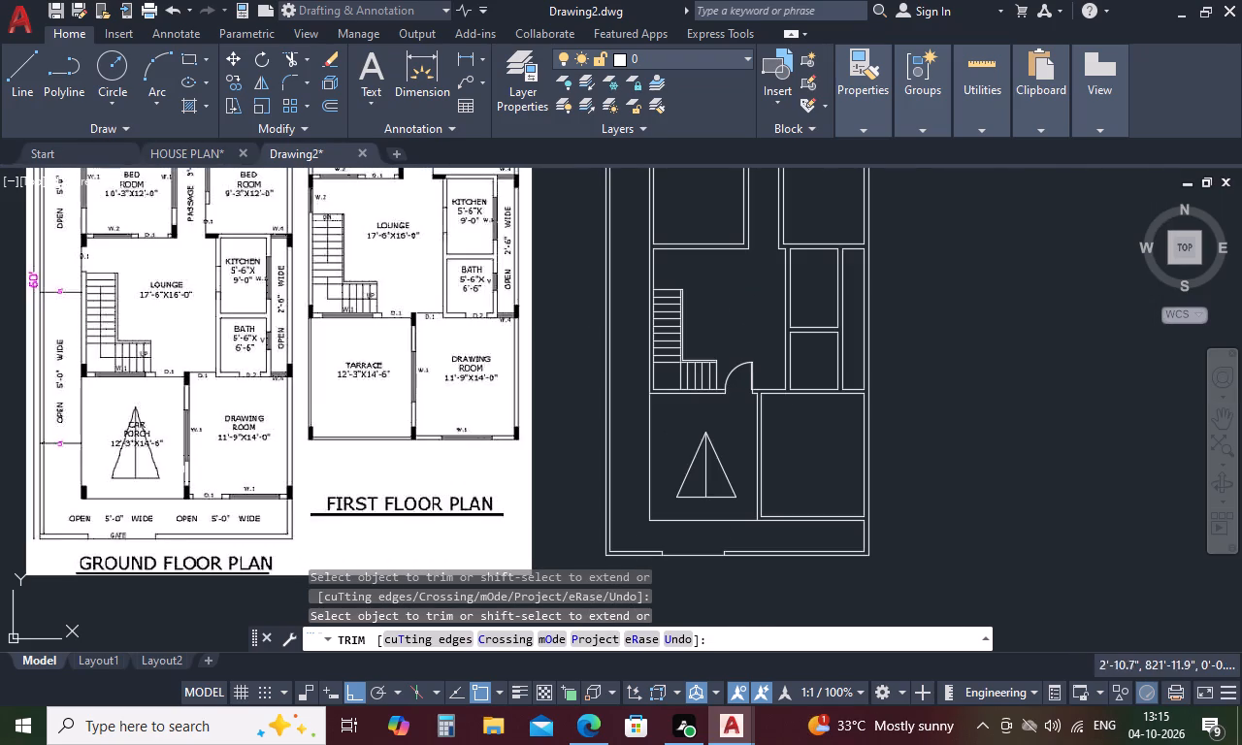
pyautogui.scroll(2, 181, 494)
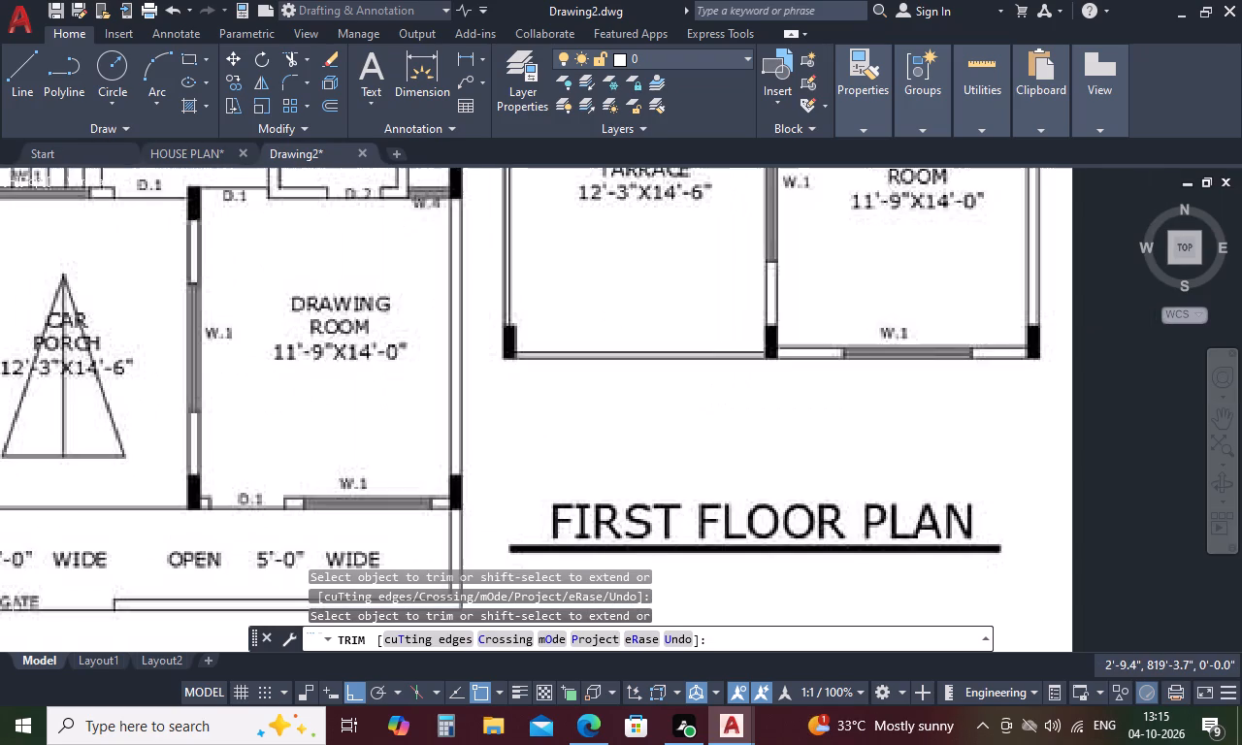
pyautogui.scroll(-1, 247, 476)
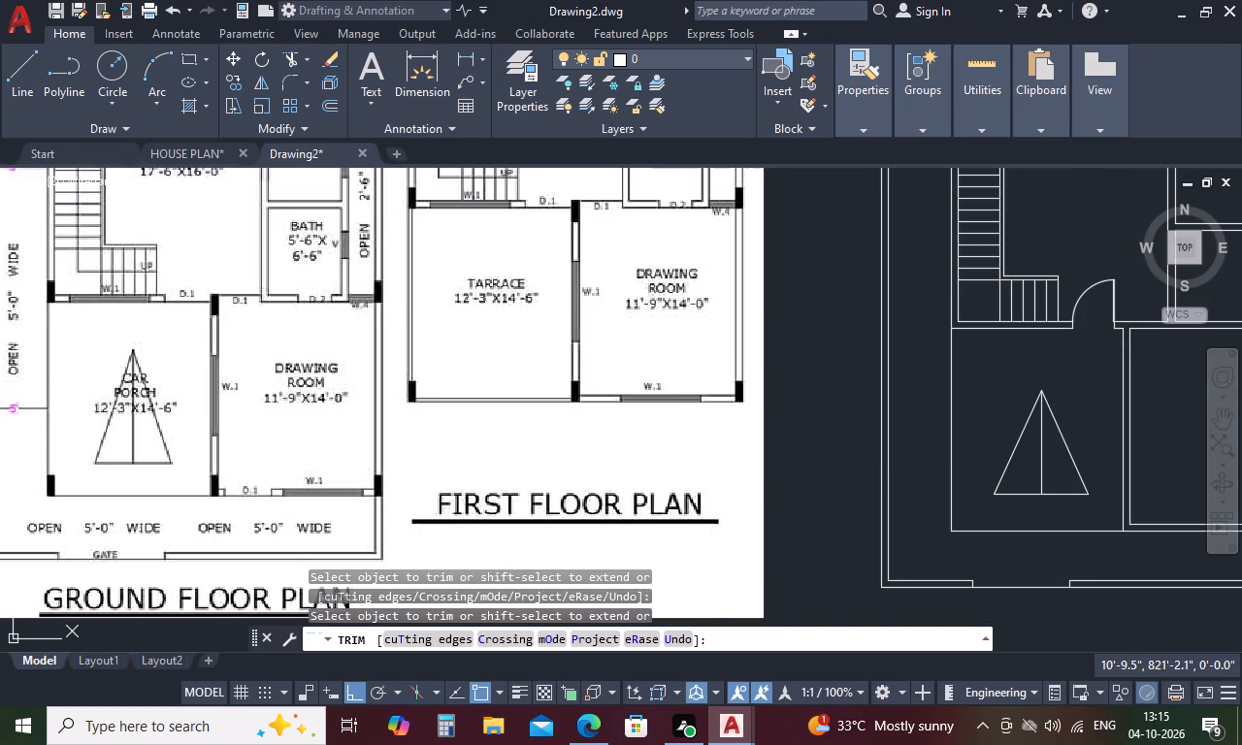
pyautogui.press('Escape')
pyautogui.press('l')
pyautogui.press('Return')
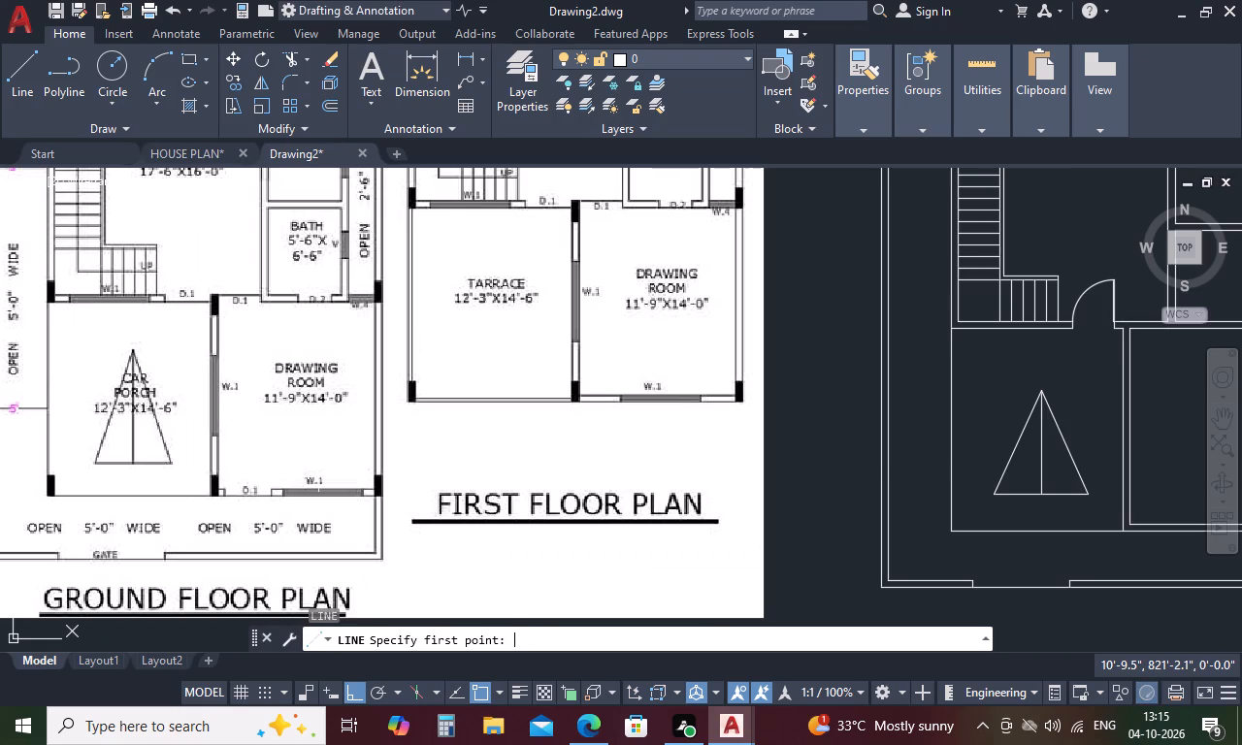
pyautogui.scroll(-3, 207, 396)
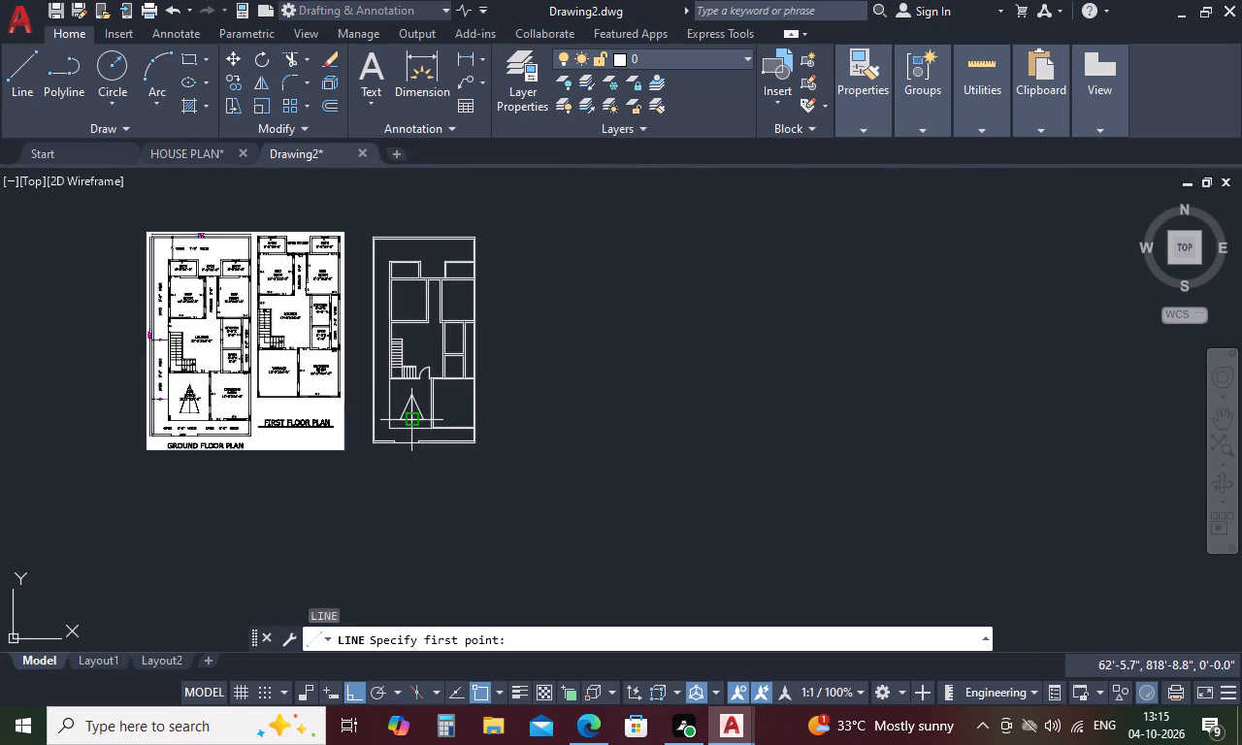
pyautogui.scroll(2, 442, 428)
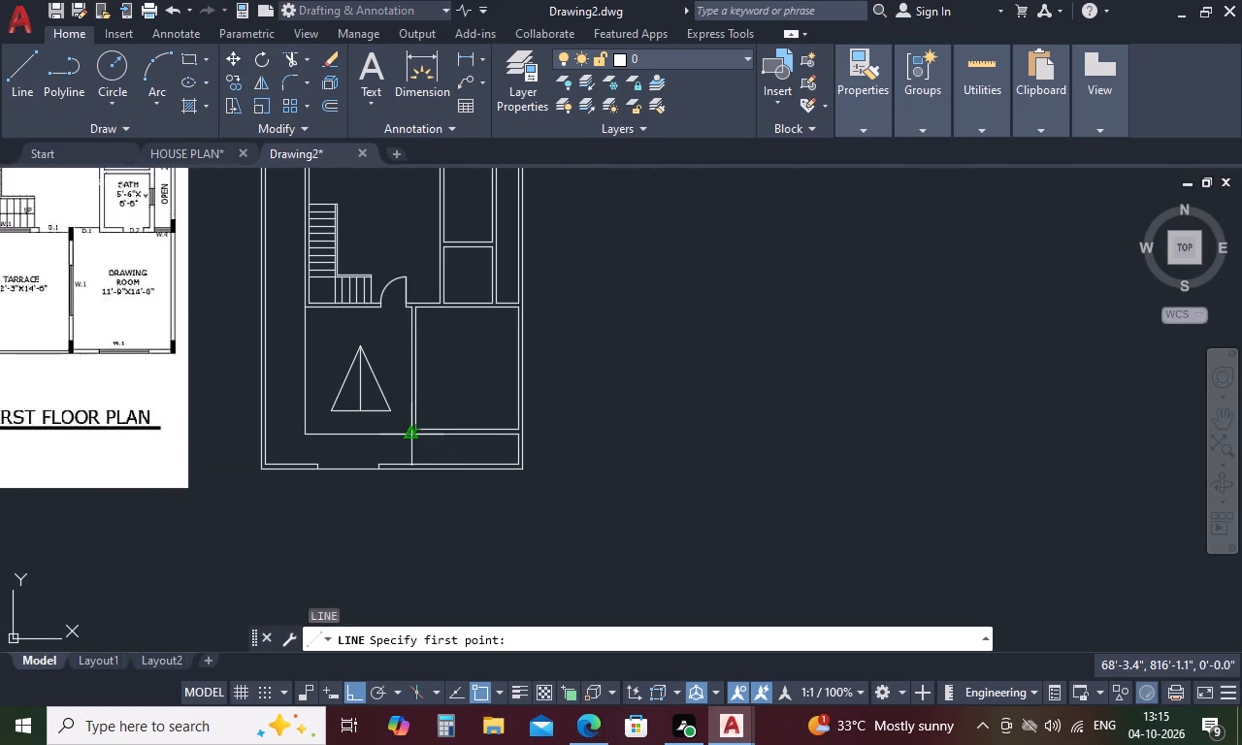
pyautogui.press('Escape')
# Copy the lounge door with its swing, leaf and jamb lines to the drawing room's front wall near the car porch corner, with Ortho off.
pyautogui.scroll(1, 369, 287)
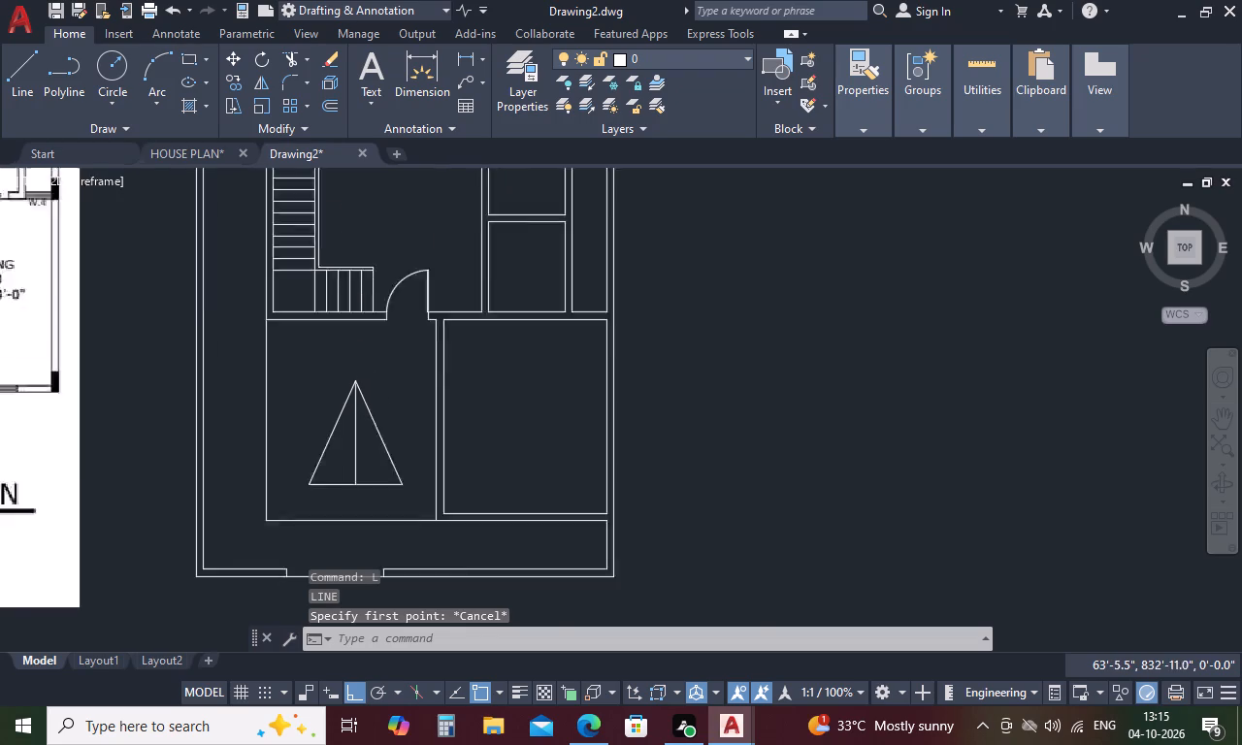
pyautogui.scroll(3, 369, 287)
pyautogui.moveTo(670, 249); pyautogui.dragTo(431, 279)
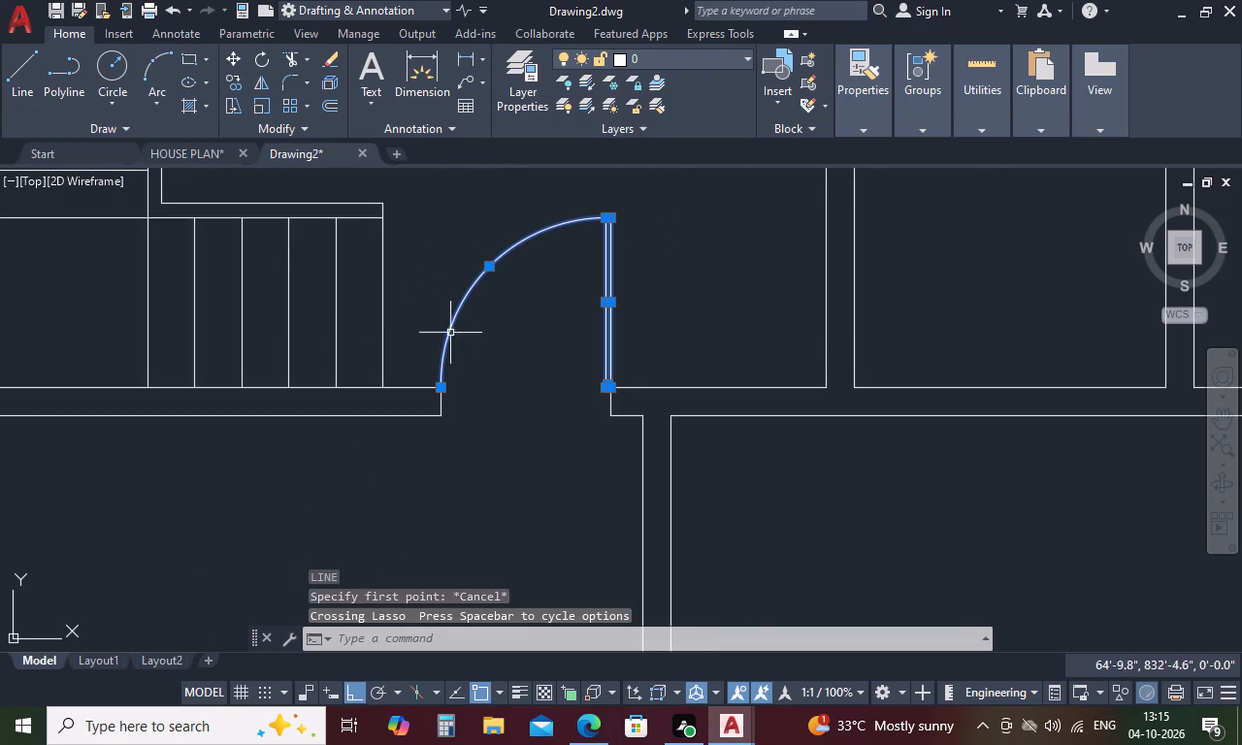
pyautogui.click(442, 407)
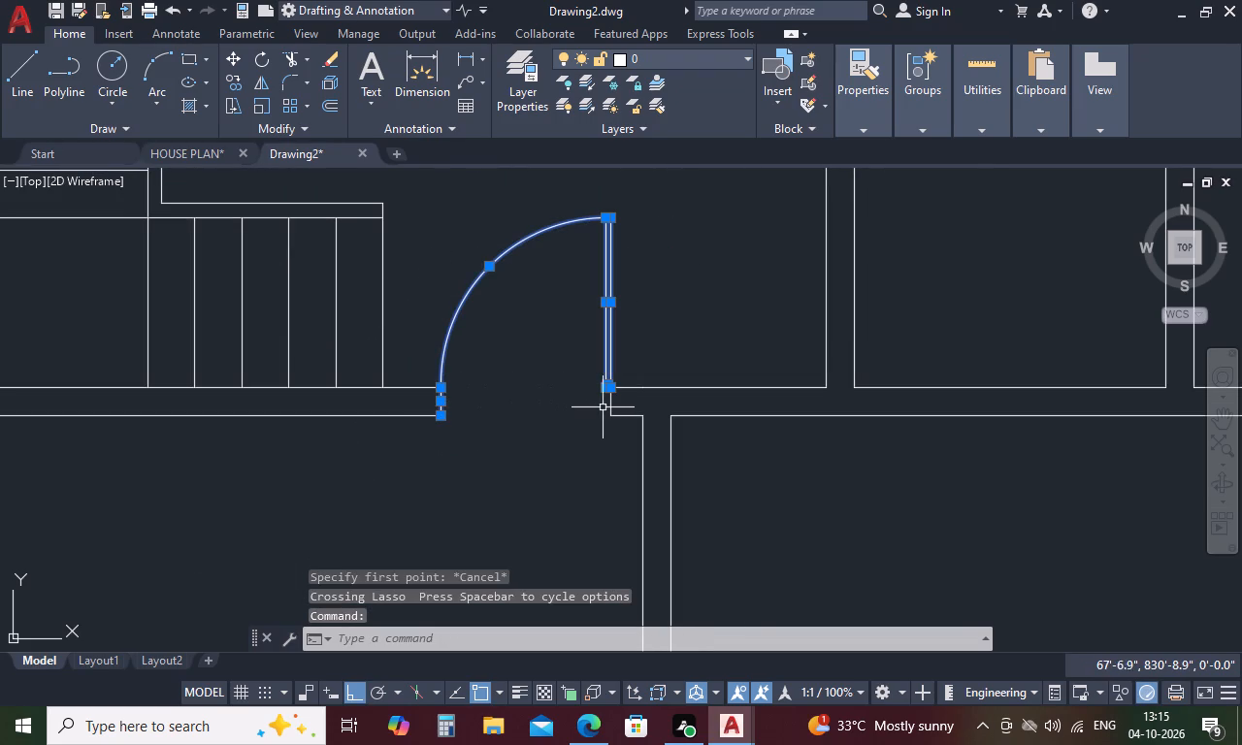
pyautogui.click(608, 404)
pyautogui.rightClick(471, 405)
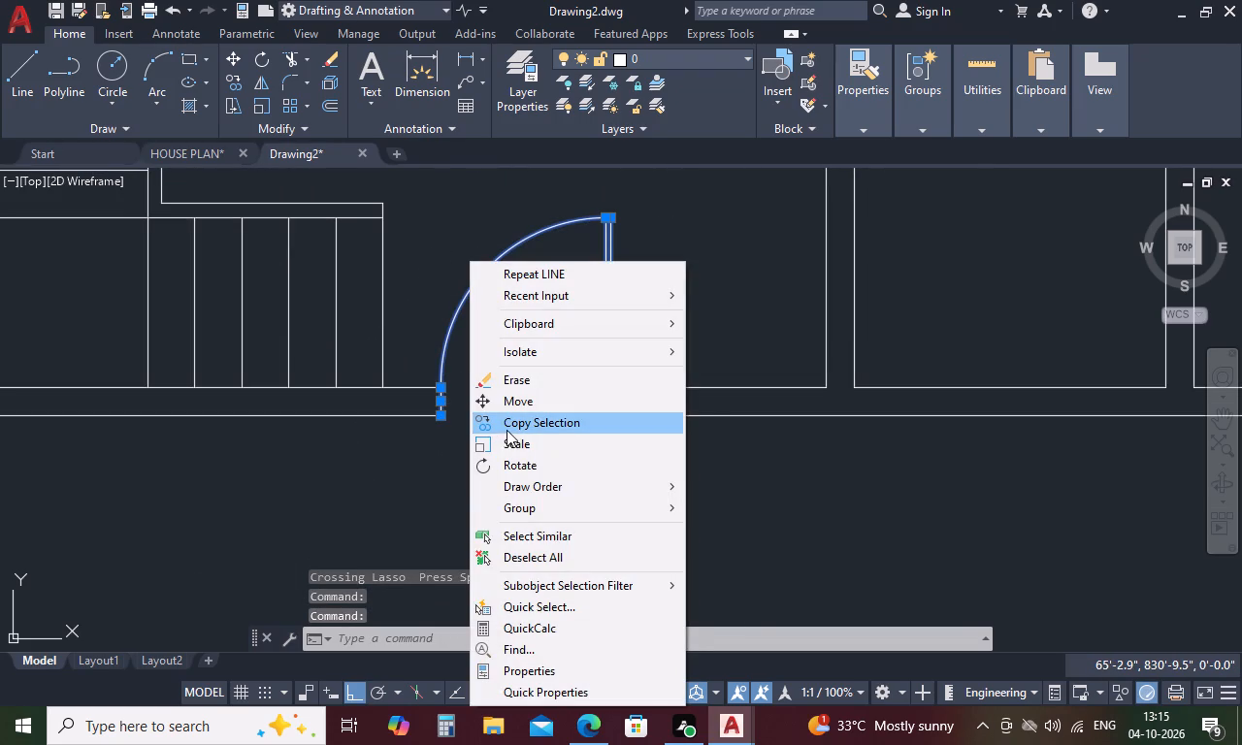
pyautogui.click(507, 429)
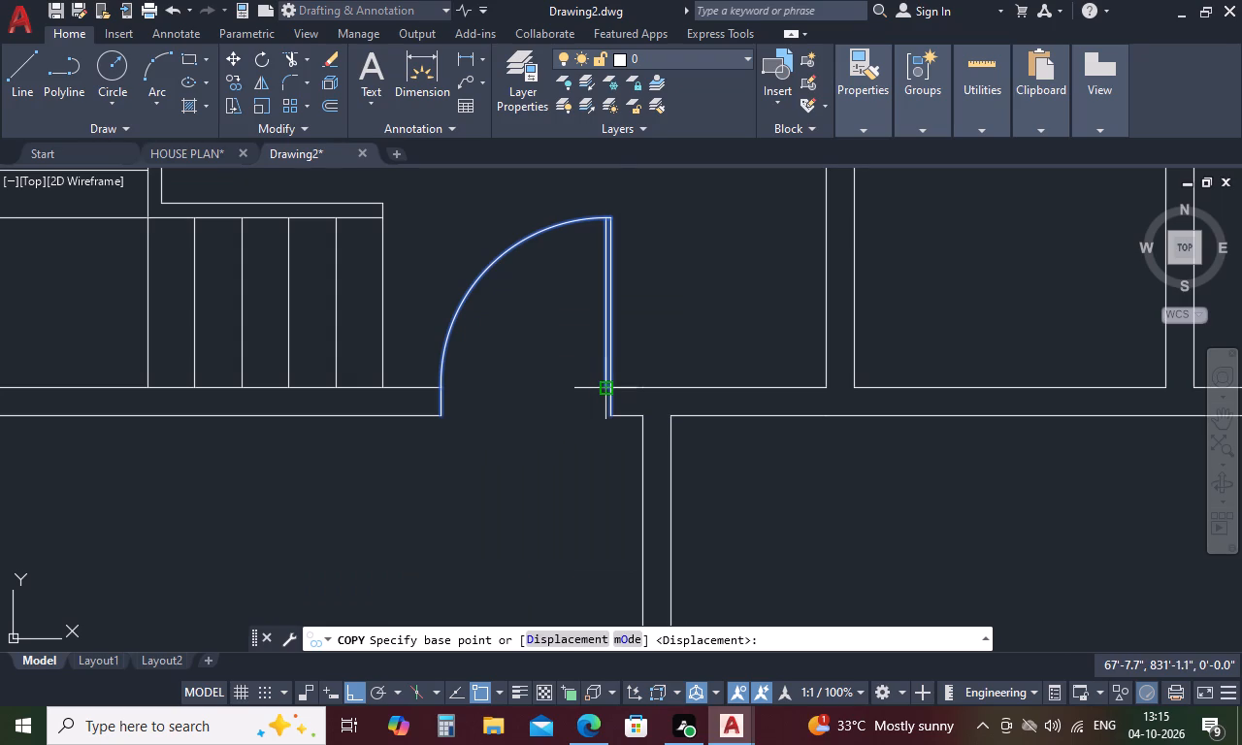
pyautogui.scroll(4, 608, 390)
pyautogui.click(612, 362)
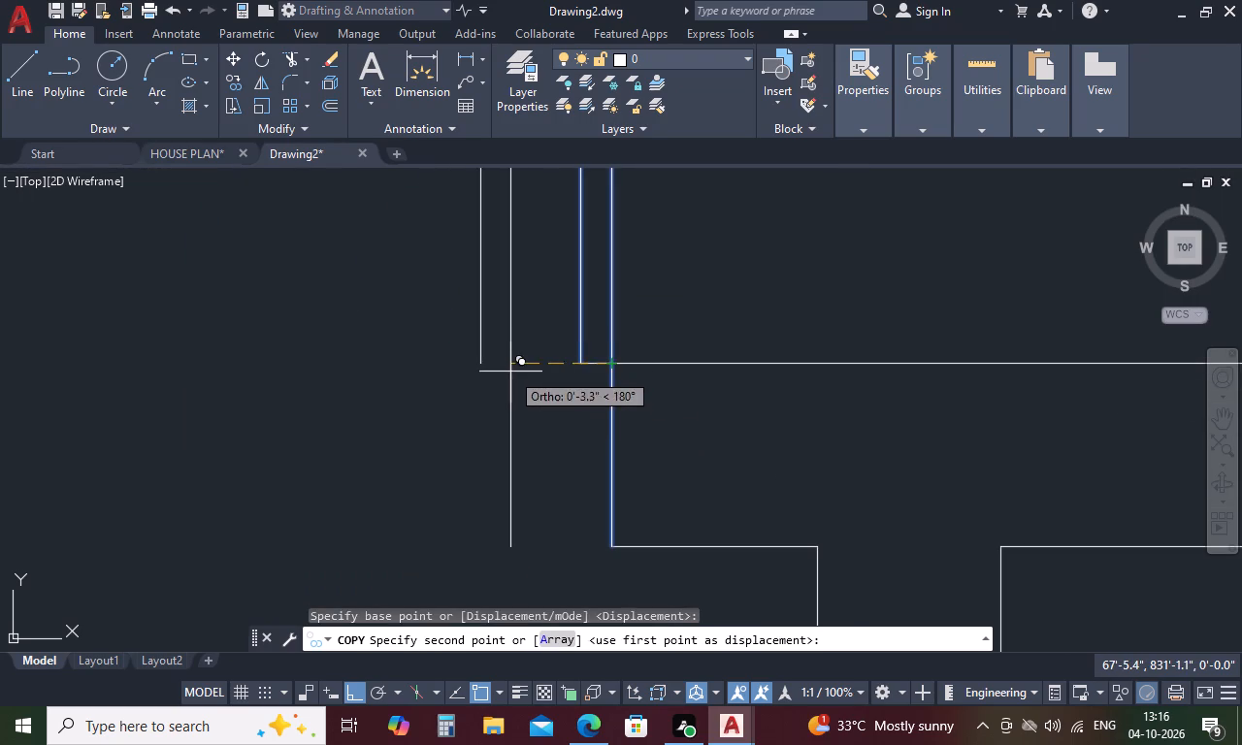
pyautogui.scroll(-9, 510, 369)
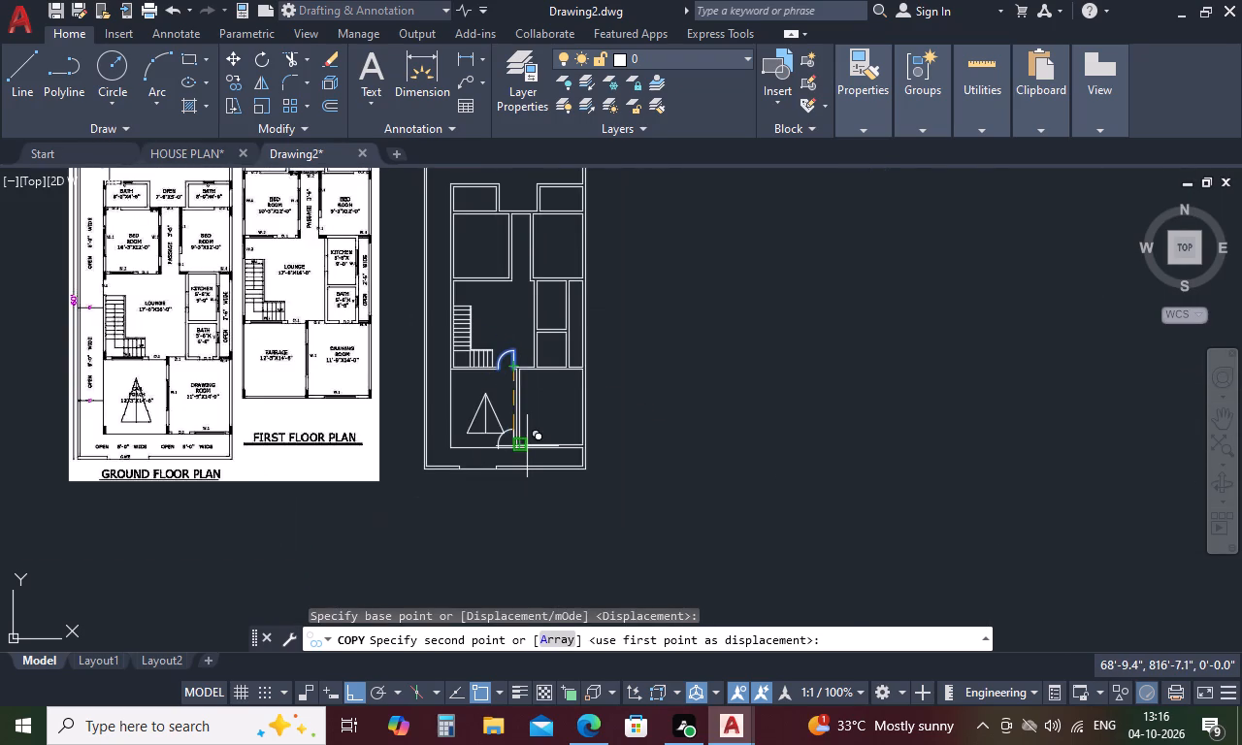
pyautogui.scroll(4, 527, 446)
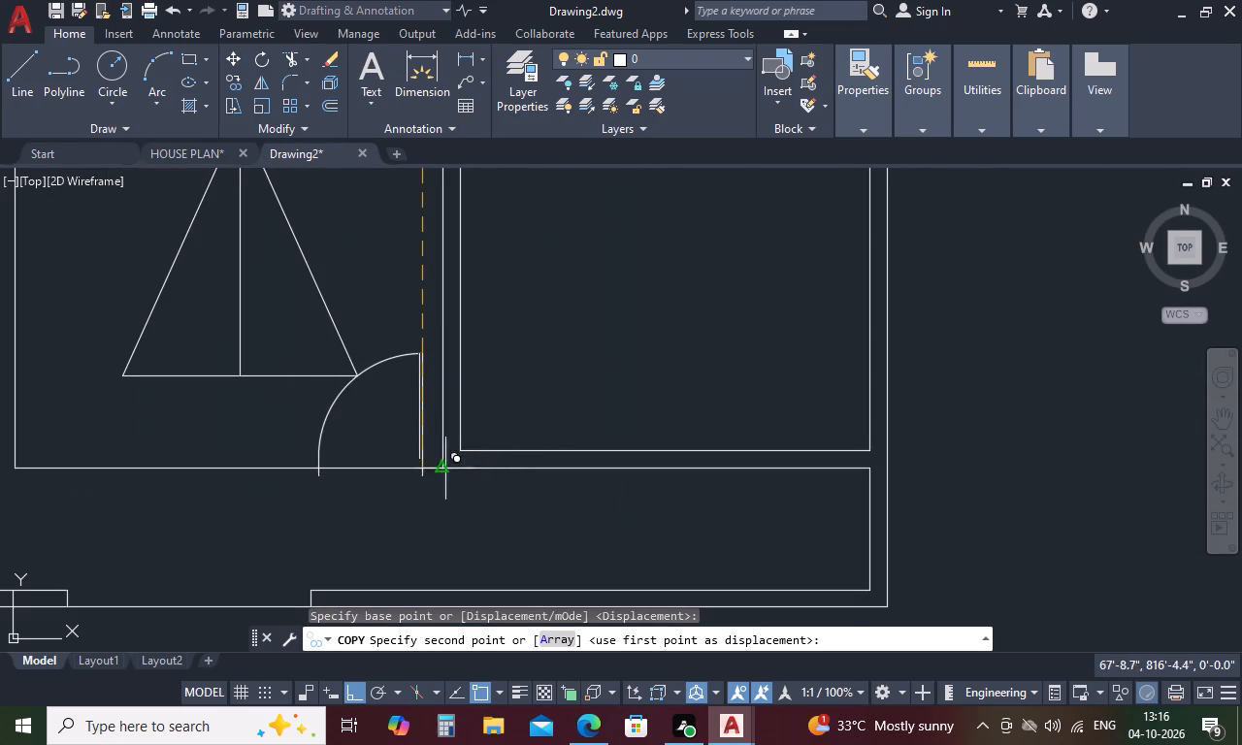
pyautogui.press('F8')
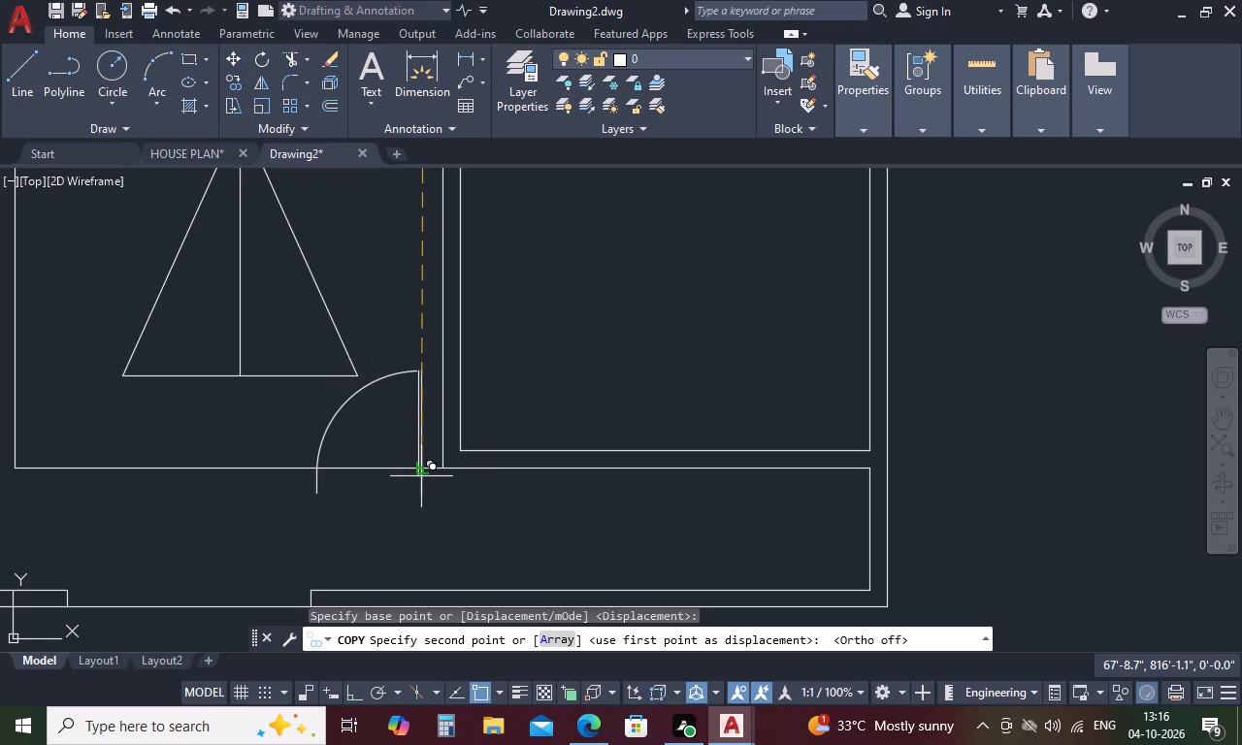
pyautogui.click(479, 452)
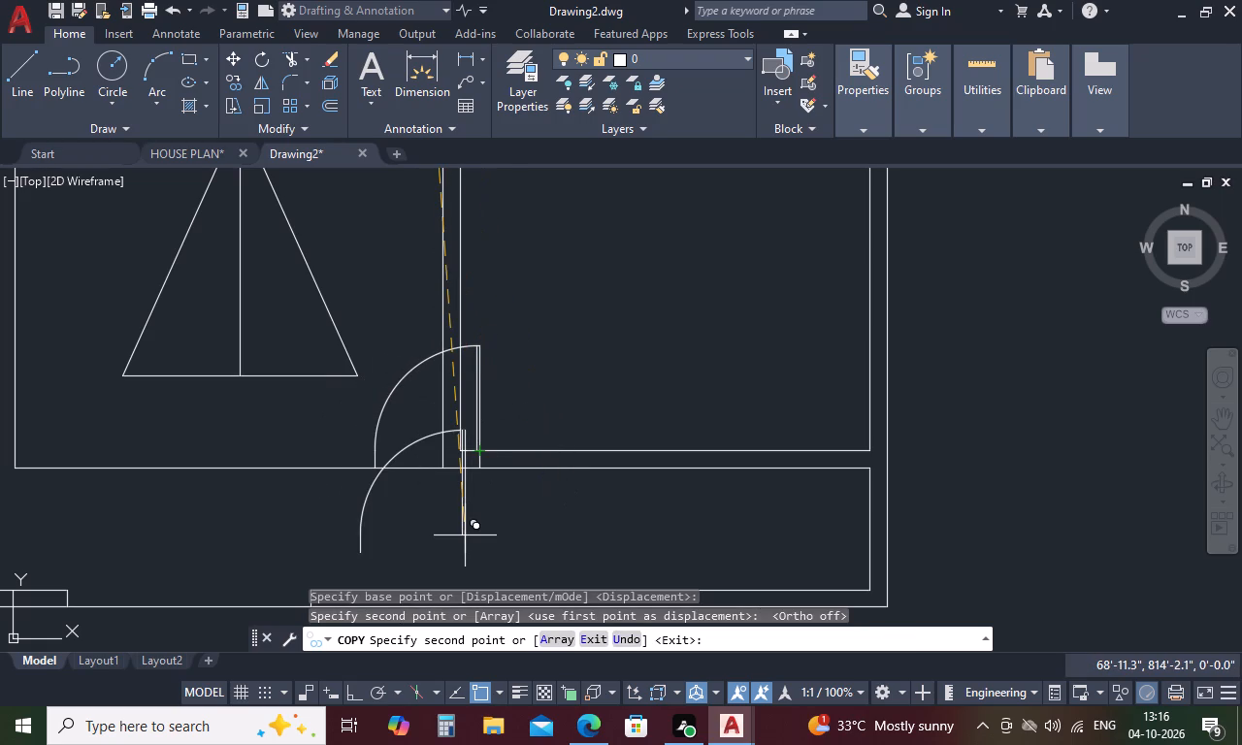
pyautogui.press('Escape')
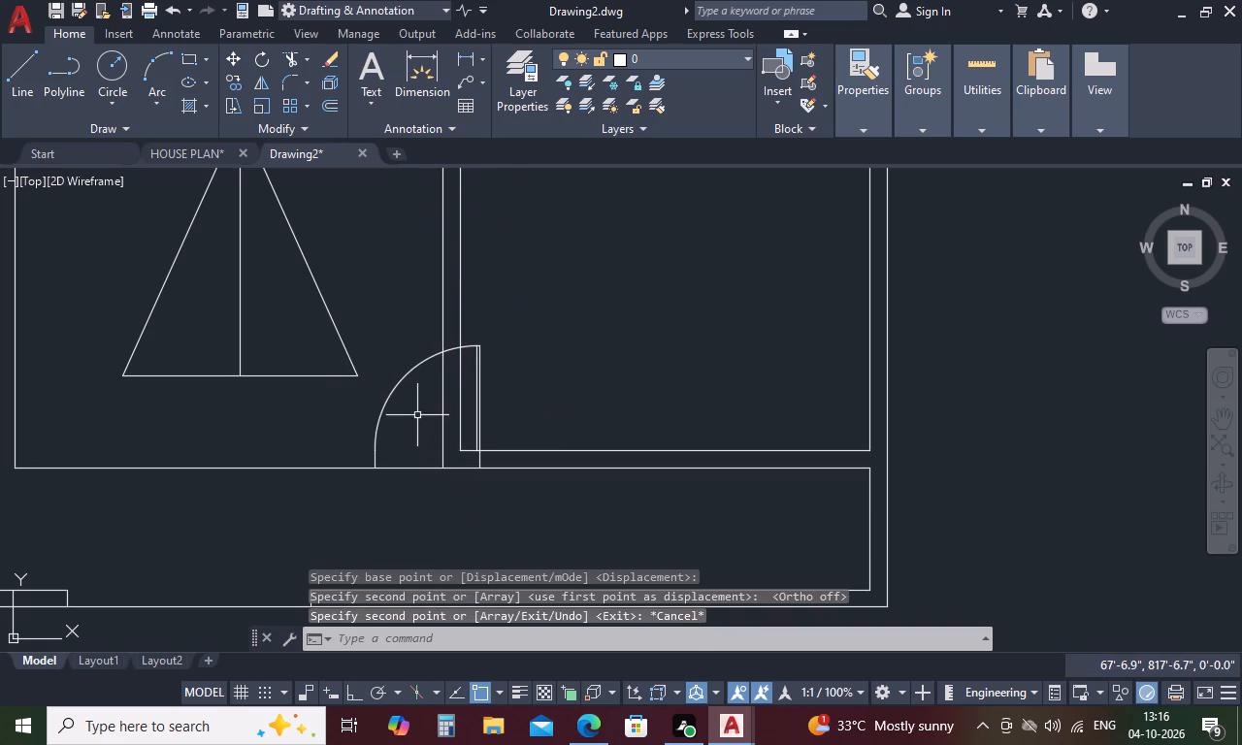
# Mirror the copied door's swing, leaf and far jamb about its outer leaf line into the drawing room, erasing the source objects.
pyautogui.moveTo(417, 414); pyautogui.dragTo(347, 415)
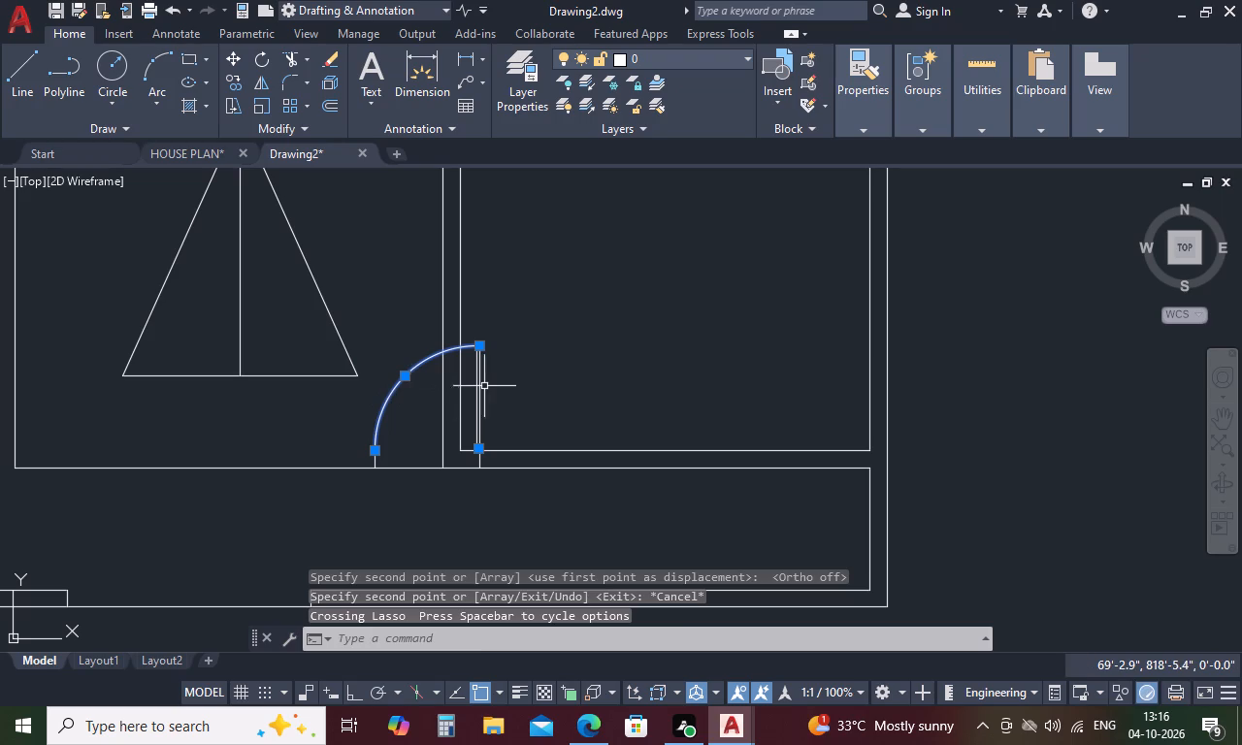
pyautogui.moveTo(502, 386); pyautogui.dragTo(464, 408)
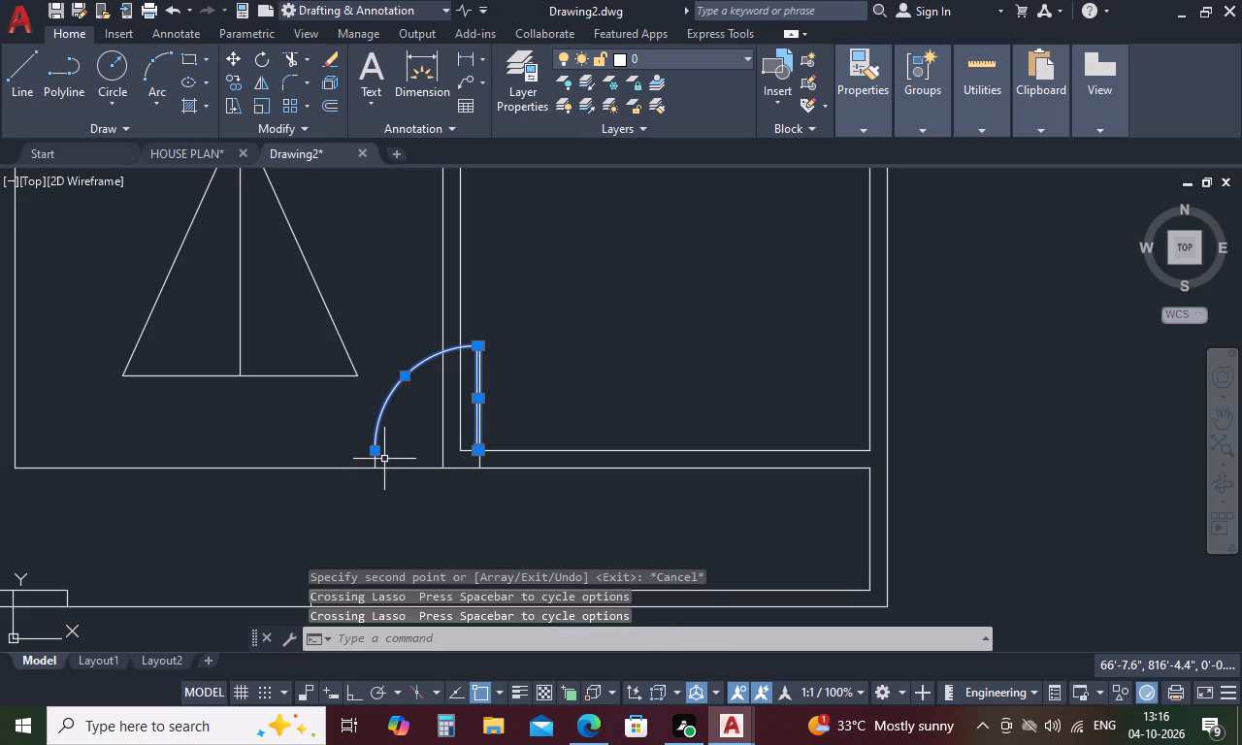
pyautogui.moveTo(383, 459); pyautogui.dragTo(364, 460)
pyautogui.write('MI')
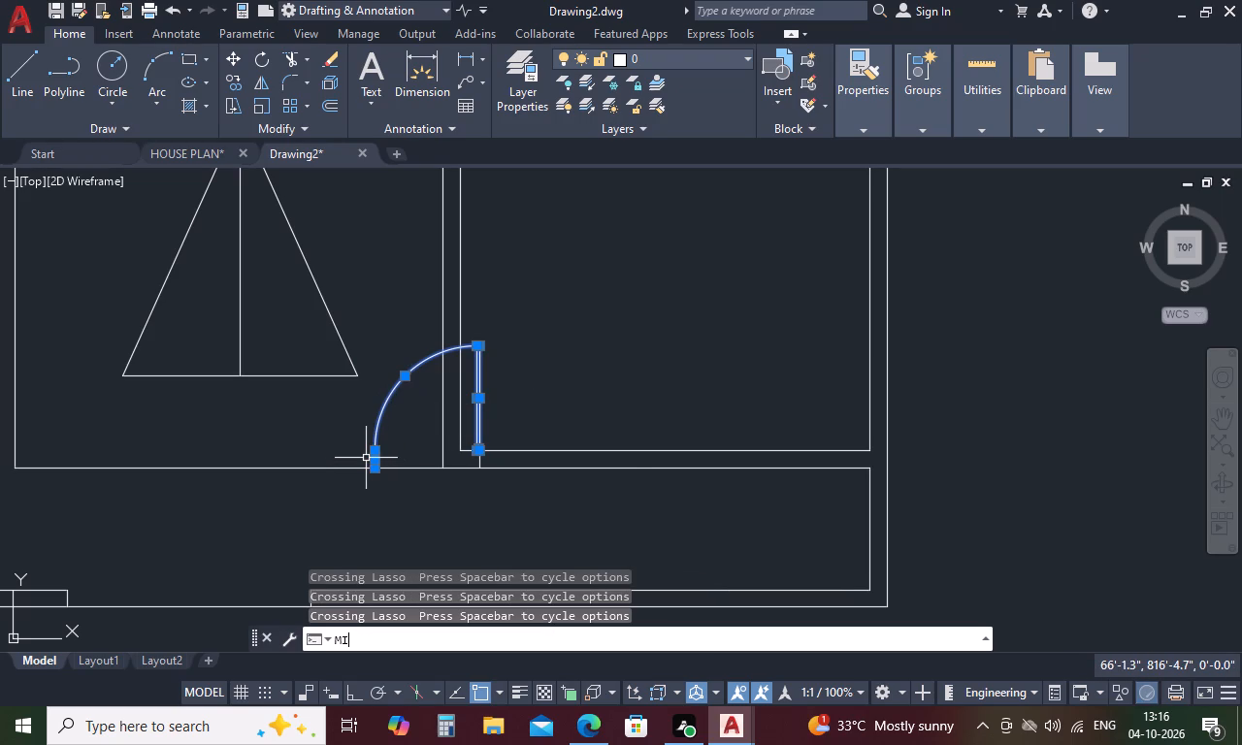
pyautogui.press('Return')
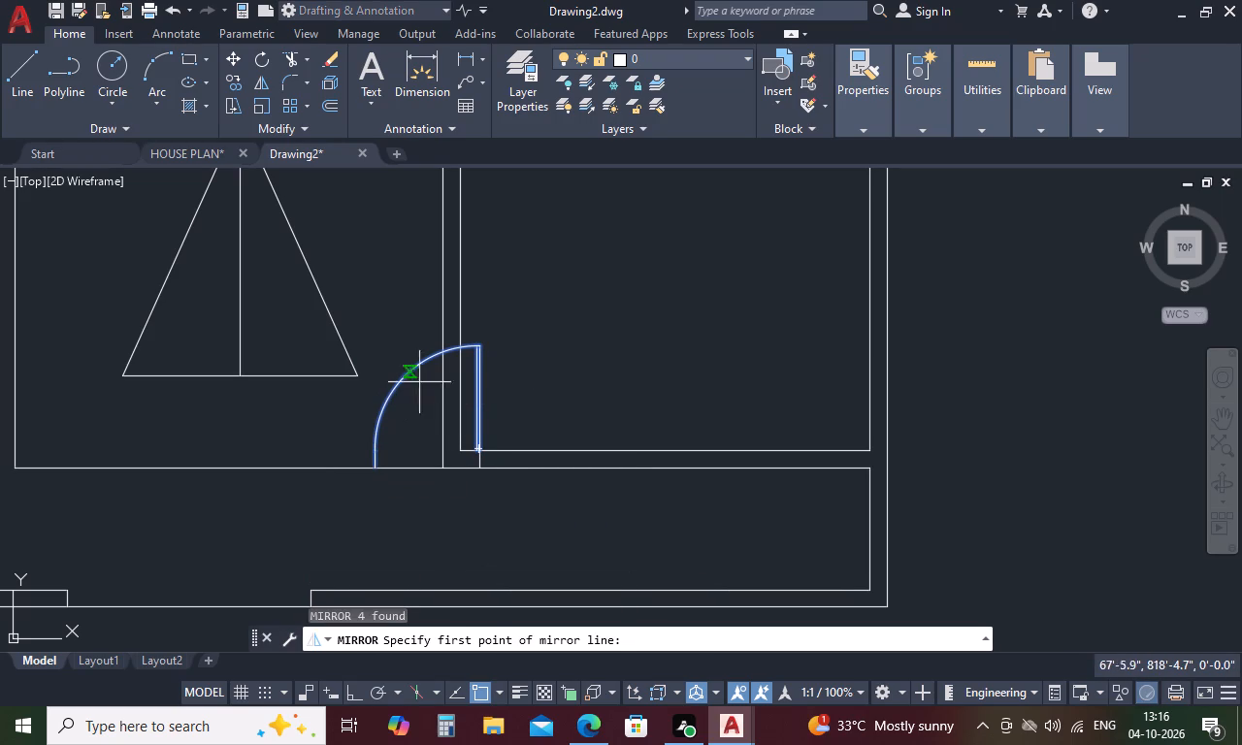
pyautogui.scroll(3, 476, 327)
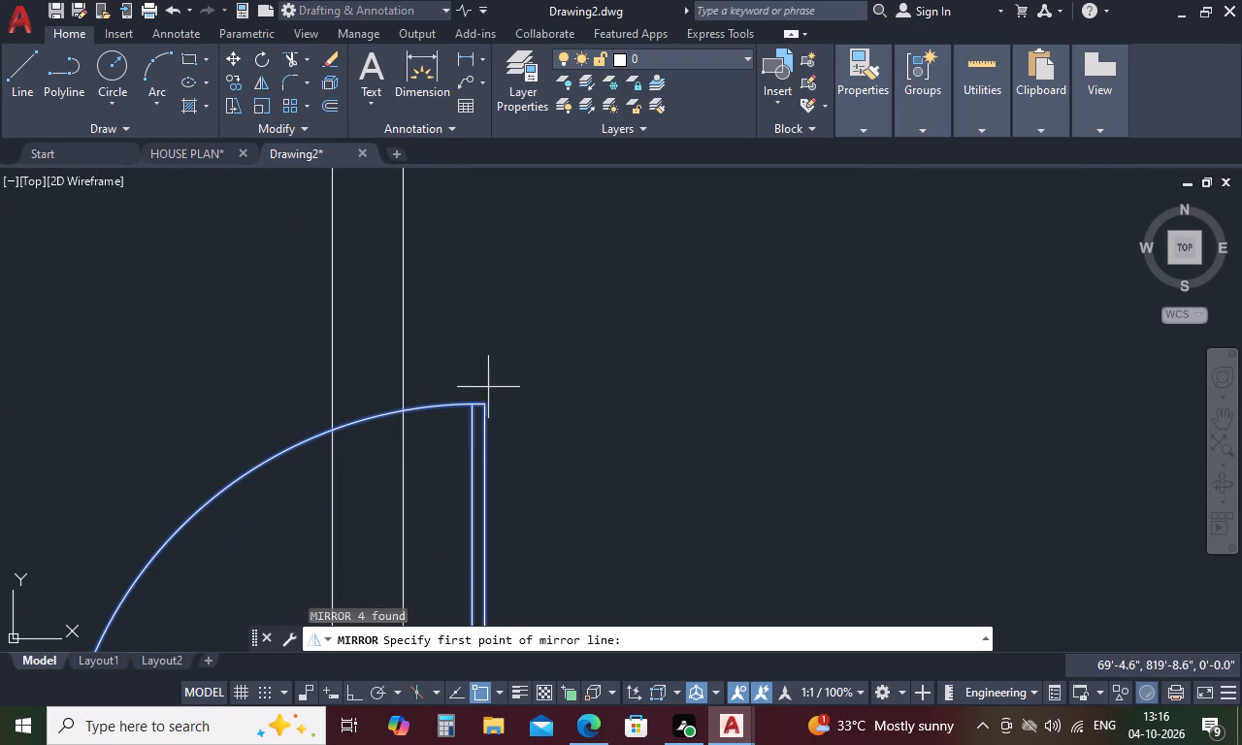
pyautogui.click(485, 406)
pyautogui.scroll(-3, 485, 406)
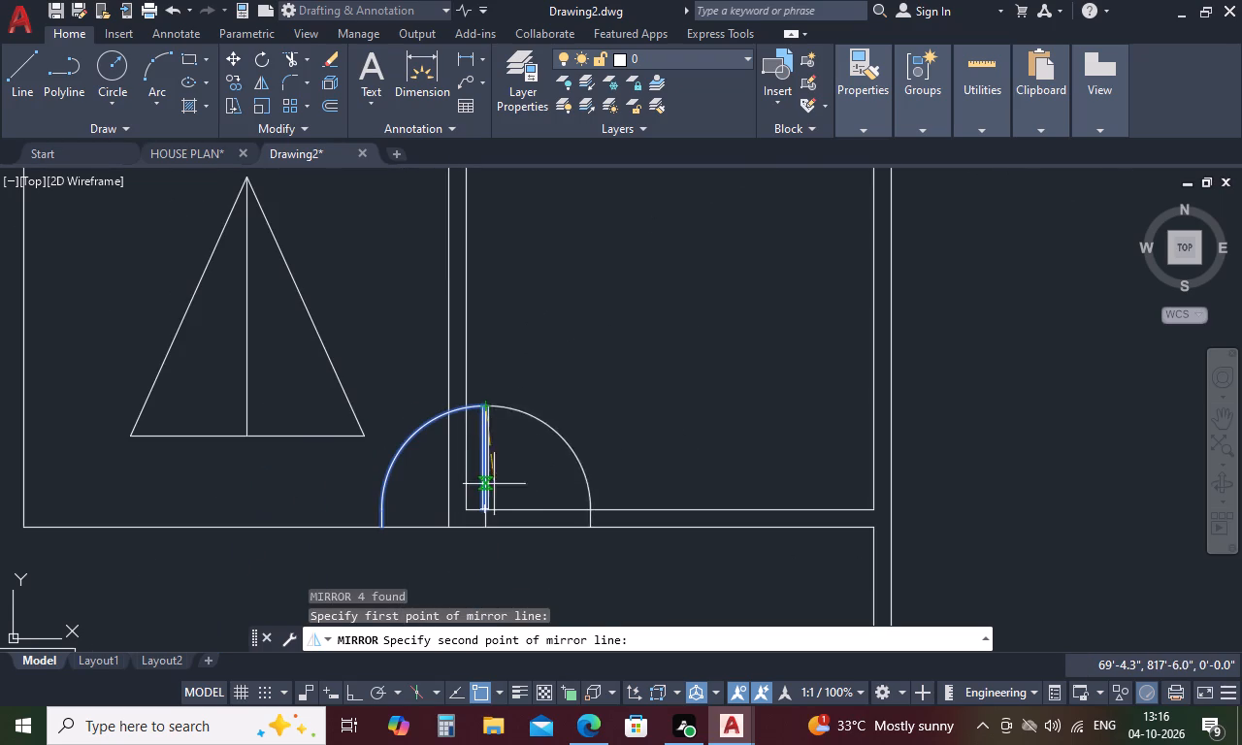
pyautogui.scroll(3, 488, 508)
pyautogui.click(471, 530)
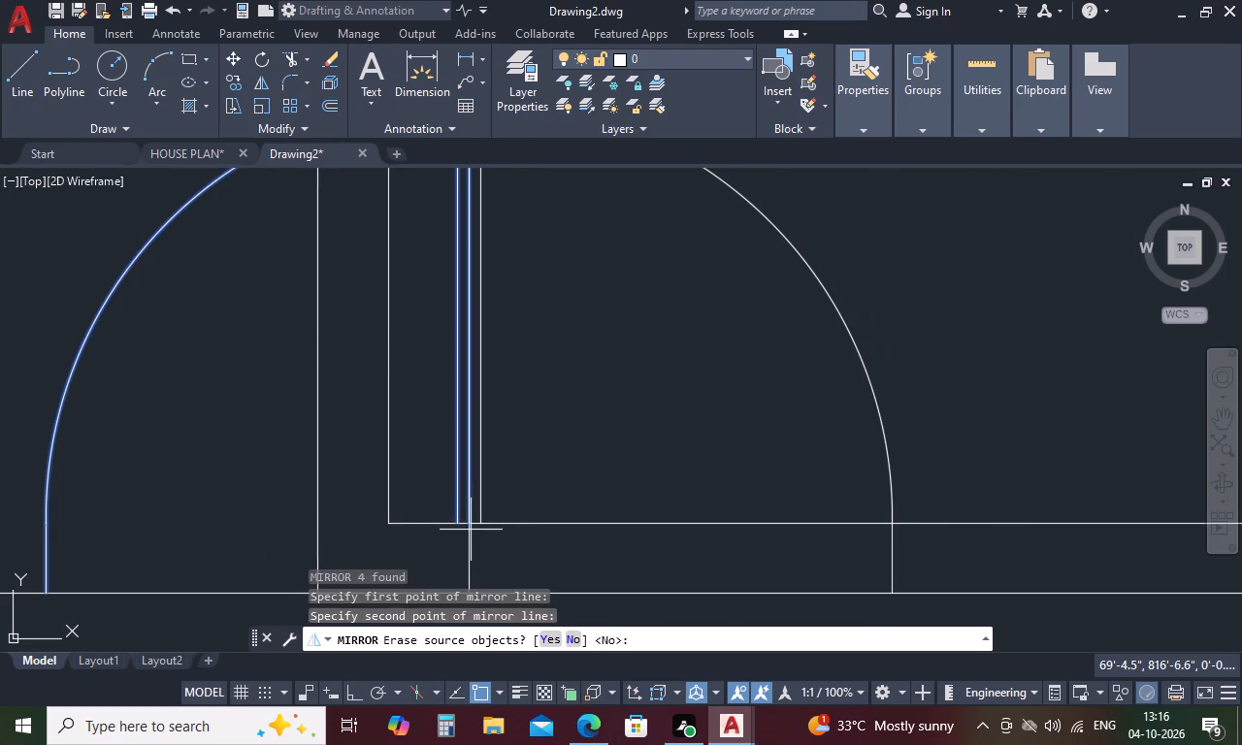
pyautogui.click(549, 646)
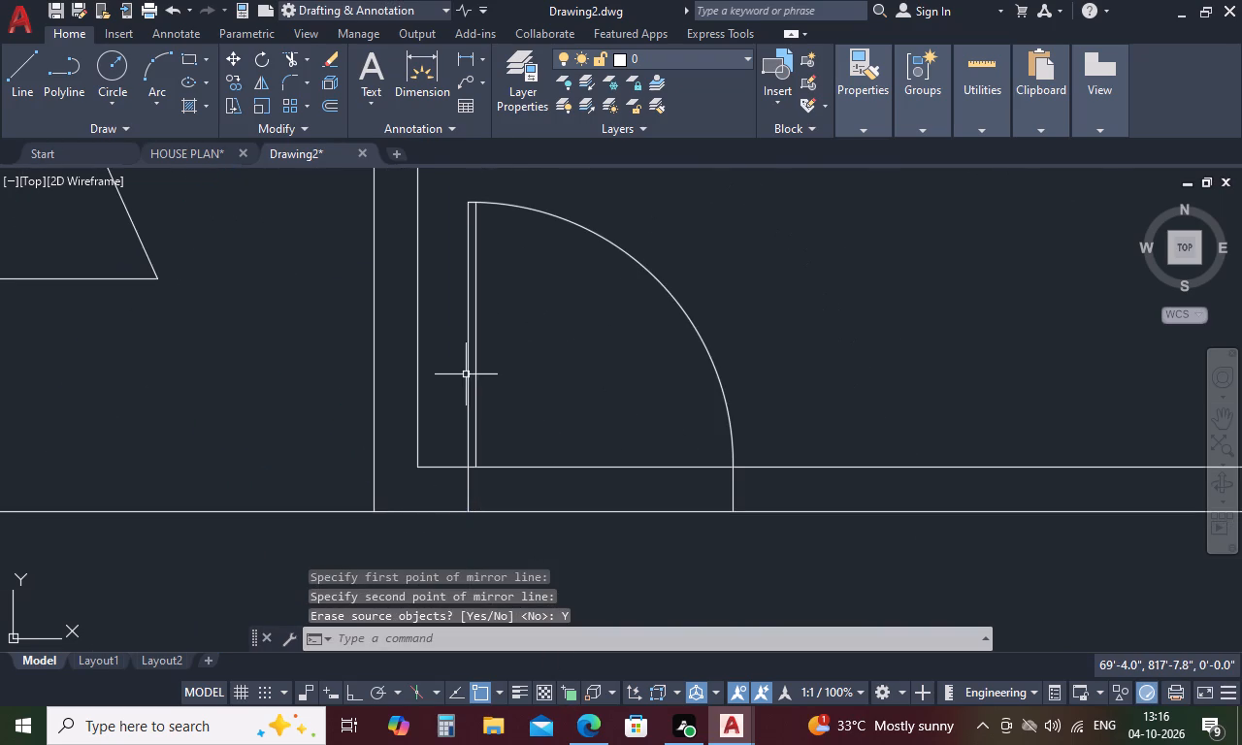
pyautogui.scroll(-1, 466, 374)
pyautogui.press('Escape')
# Trim both wall lines between the jambs of the drawing room's front wall door to open the doorway.
pyautogui.write('TR')
pyautogui.press('space')
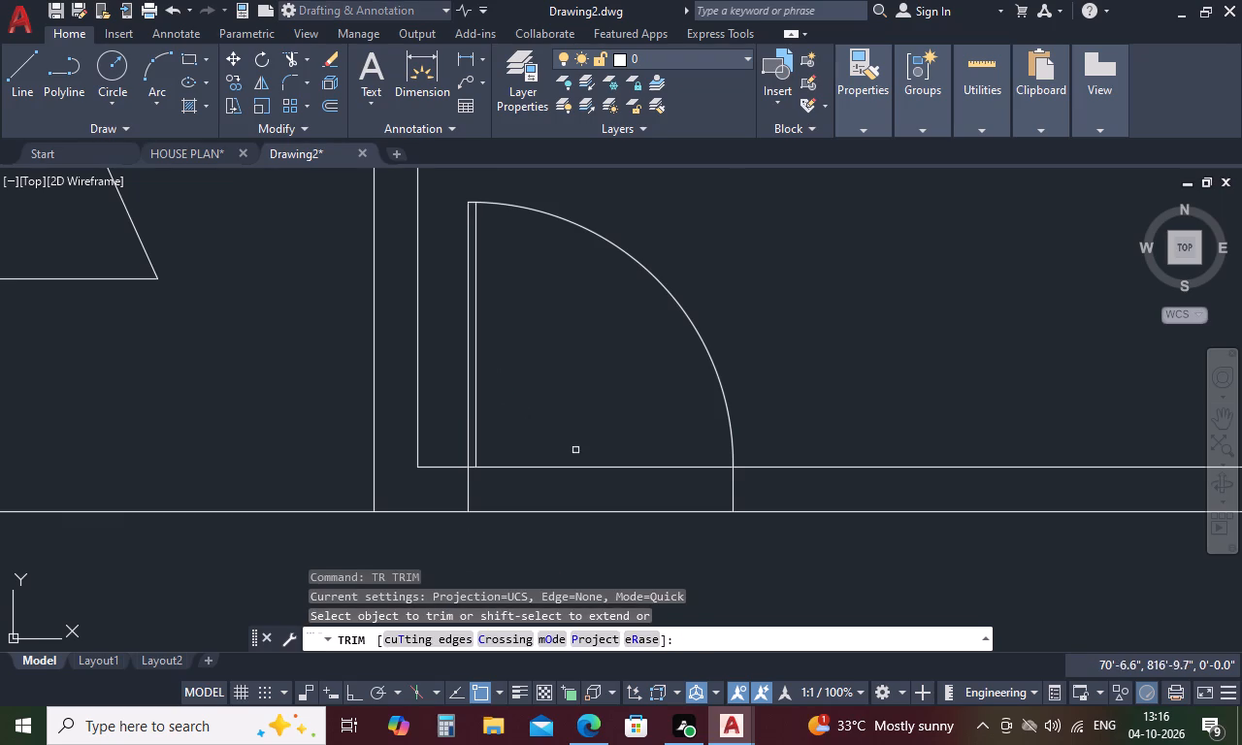
pyautogui.moveTo(594, 455); pyautogui.dragTo(564, 535)
pyautogui.scroll(-3, 562, 443)
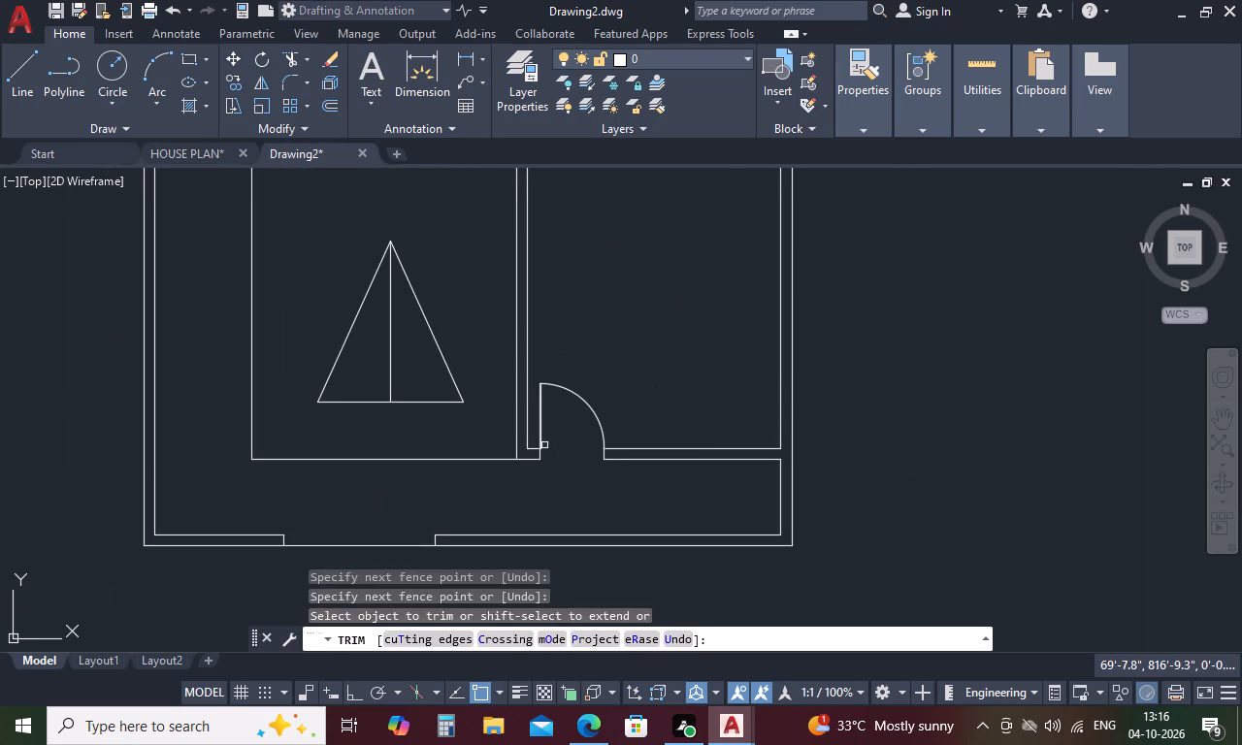
pyautogui.scroll(-3, 537, 447)
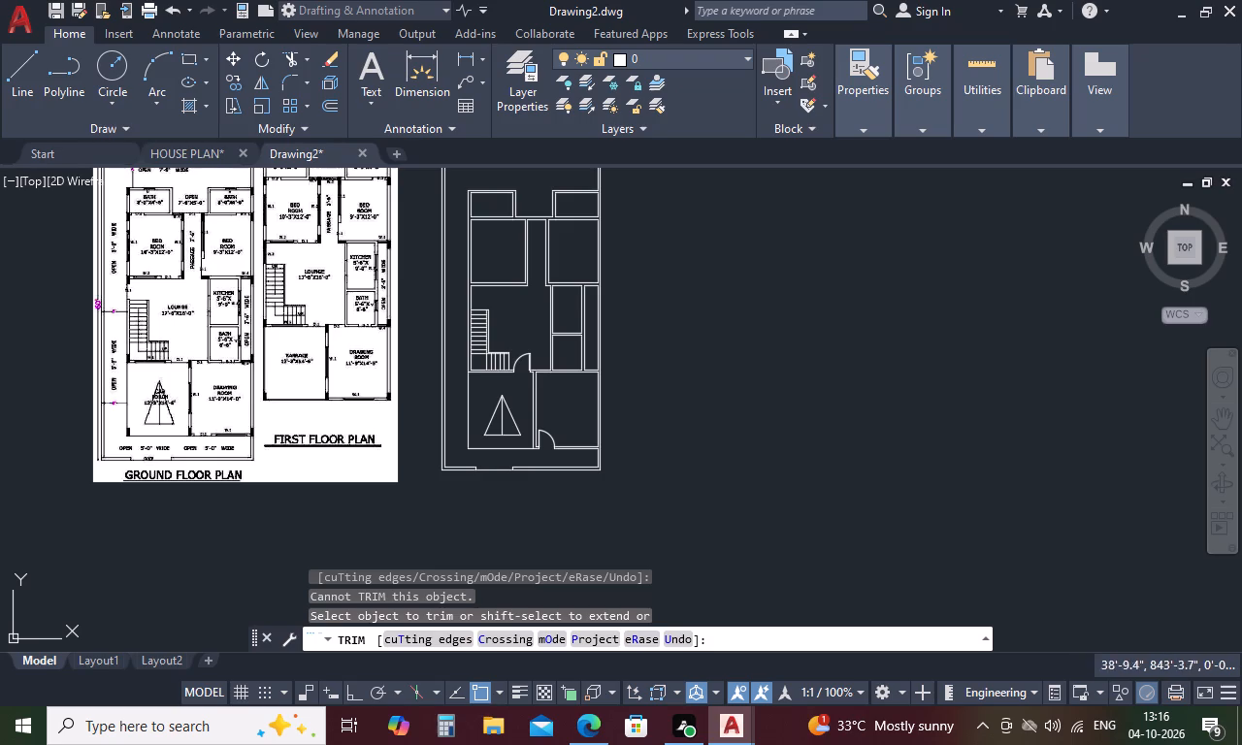
pyautogui.scroll(3, 579, 367)
pyautogui.scroll(2, 406, 394)
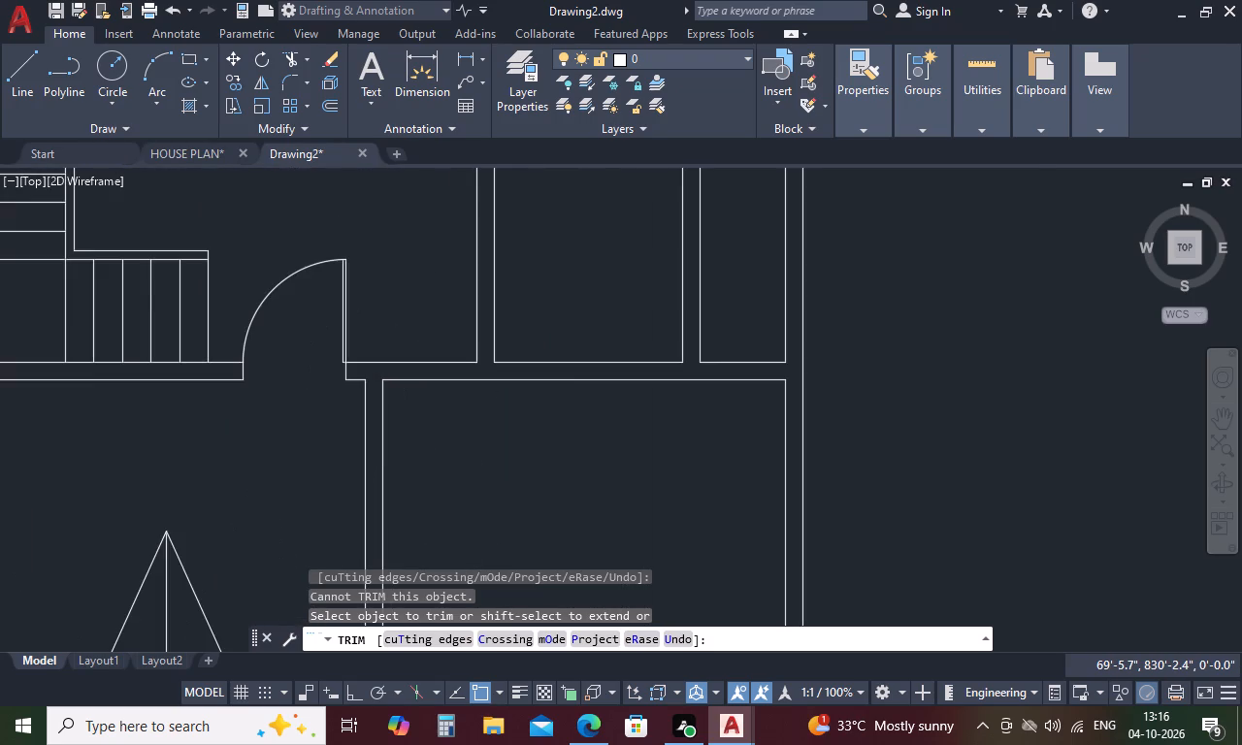
pyautogui.press('Escape')
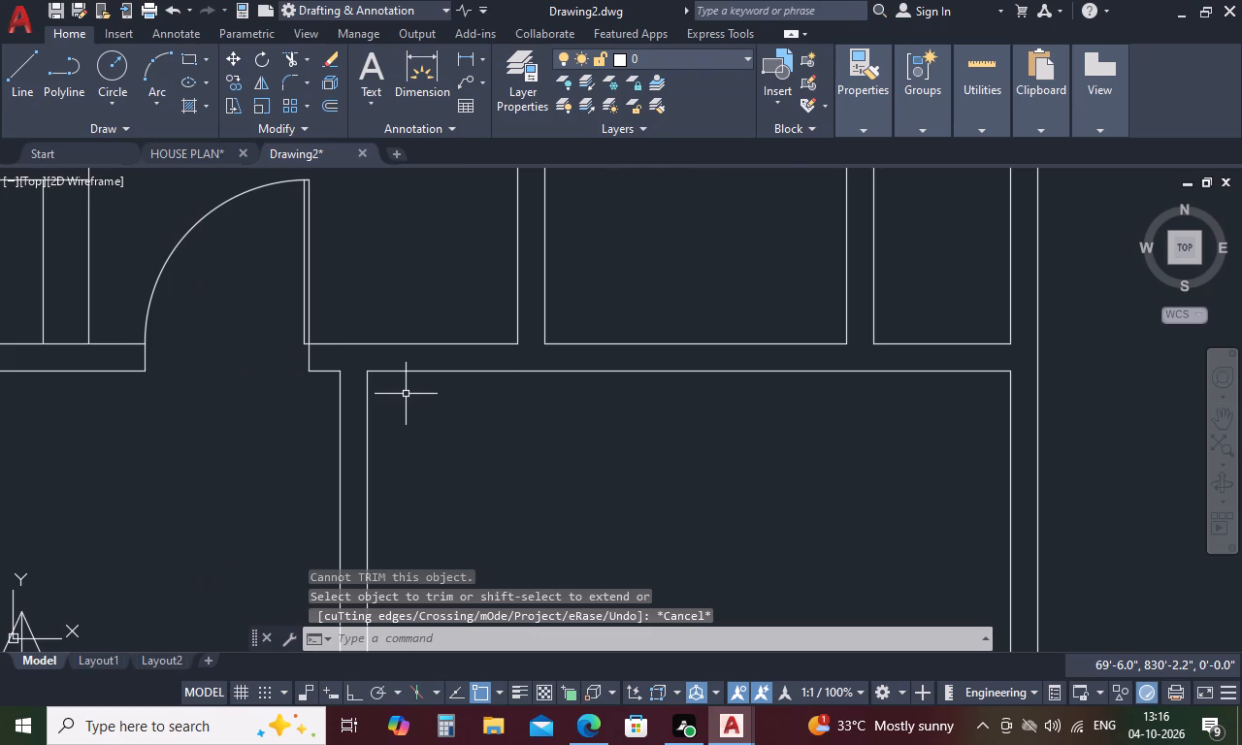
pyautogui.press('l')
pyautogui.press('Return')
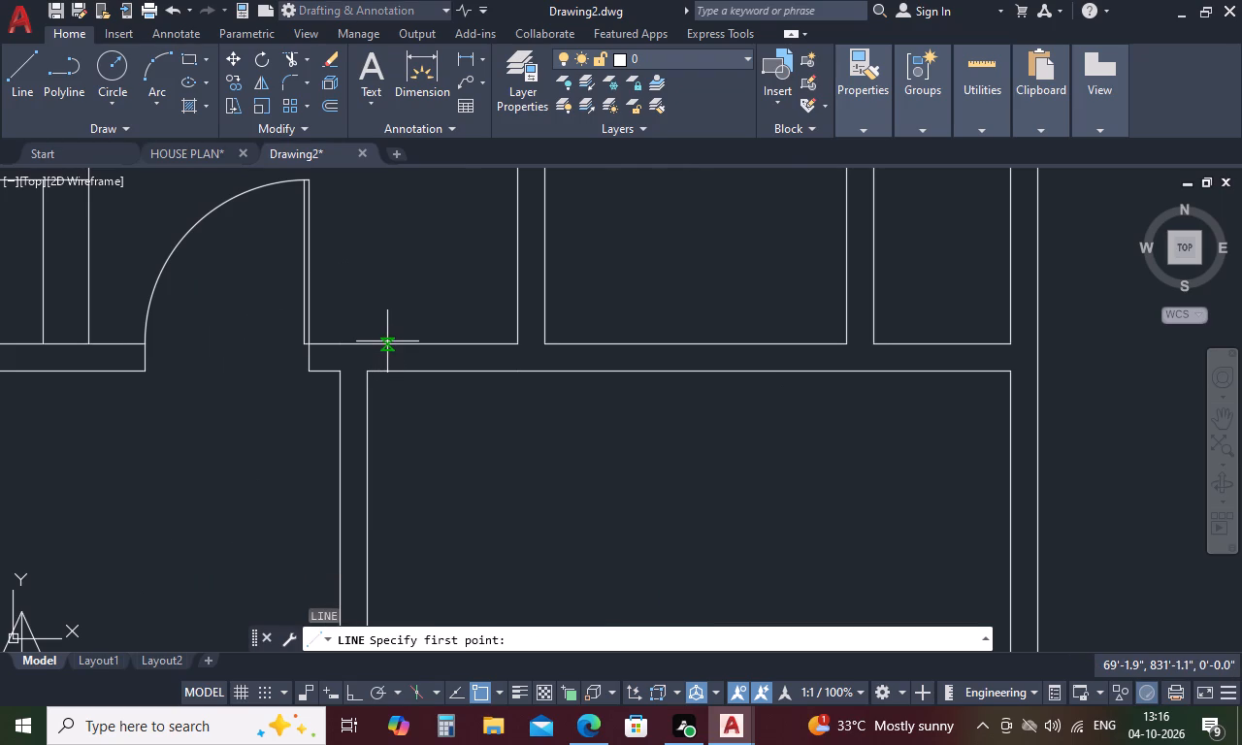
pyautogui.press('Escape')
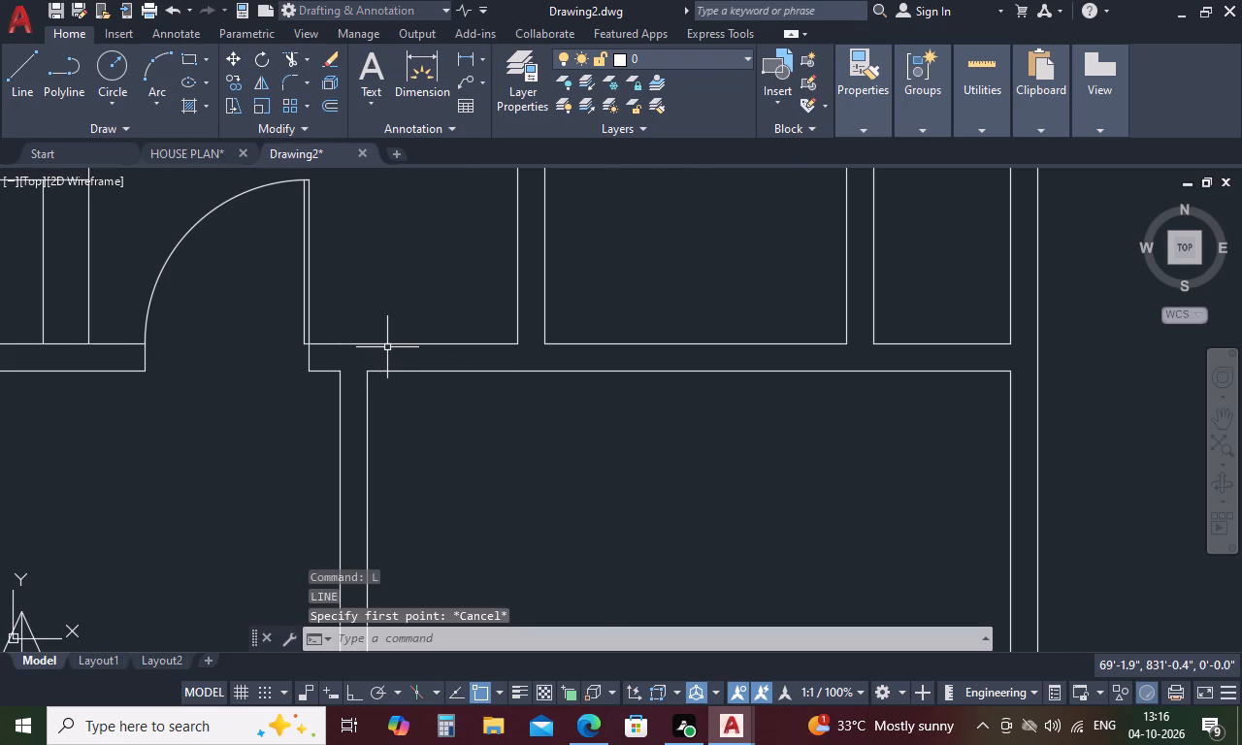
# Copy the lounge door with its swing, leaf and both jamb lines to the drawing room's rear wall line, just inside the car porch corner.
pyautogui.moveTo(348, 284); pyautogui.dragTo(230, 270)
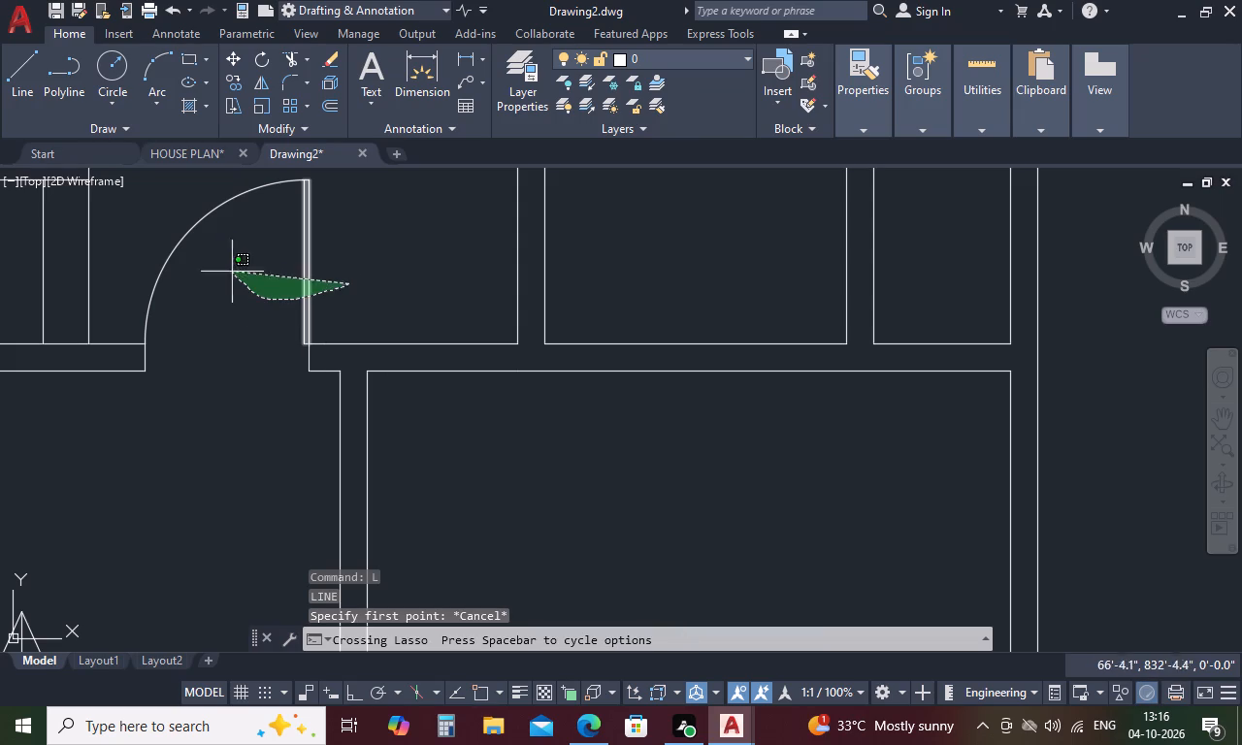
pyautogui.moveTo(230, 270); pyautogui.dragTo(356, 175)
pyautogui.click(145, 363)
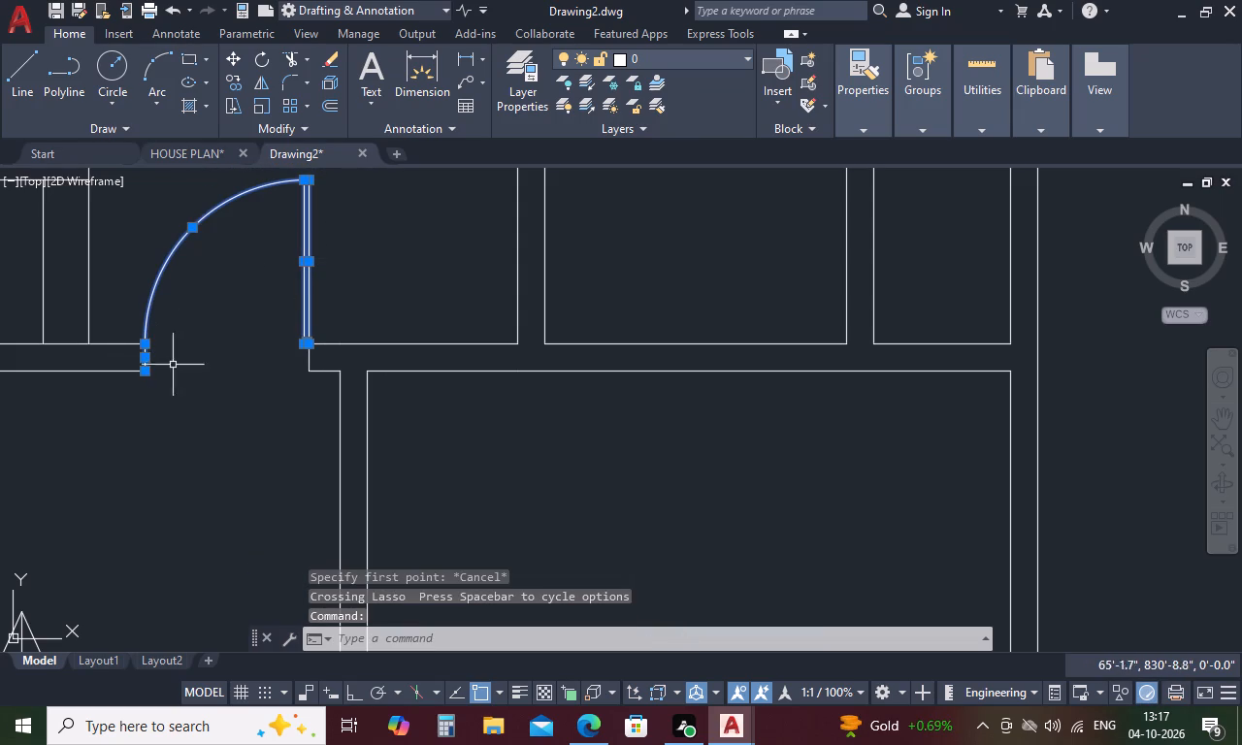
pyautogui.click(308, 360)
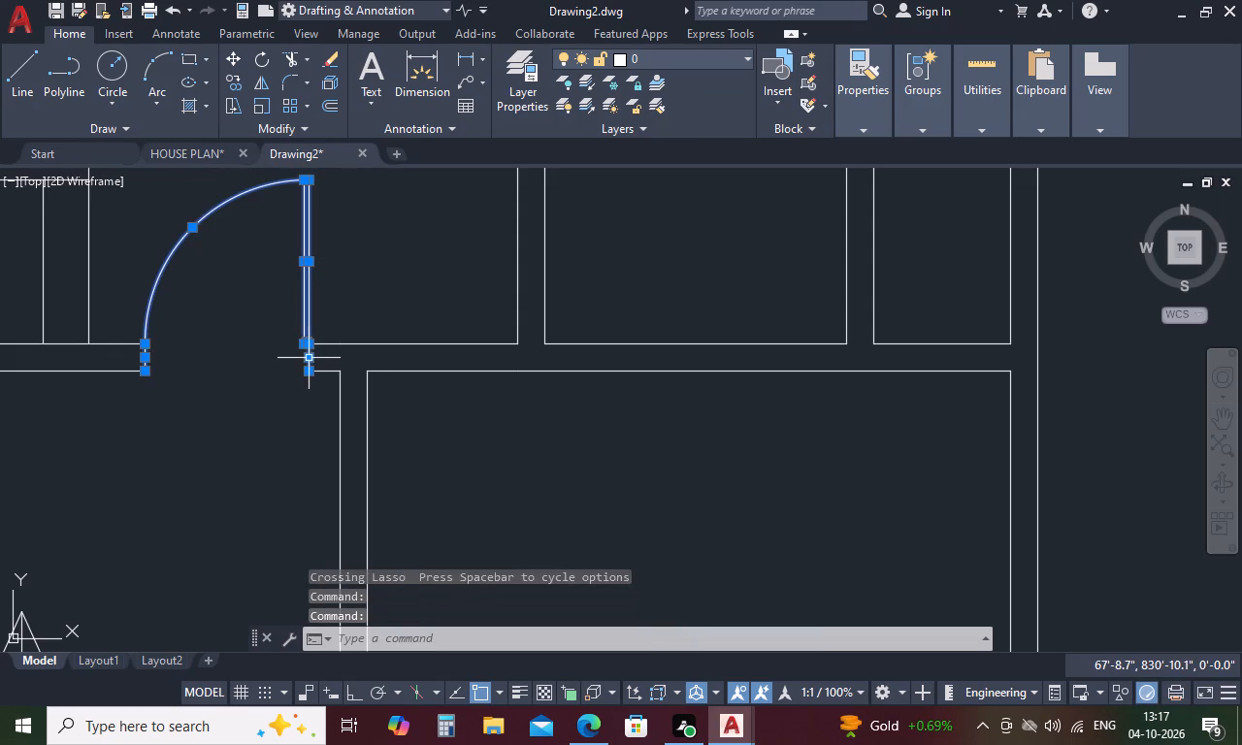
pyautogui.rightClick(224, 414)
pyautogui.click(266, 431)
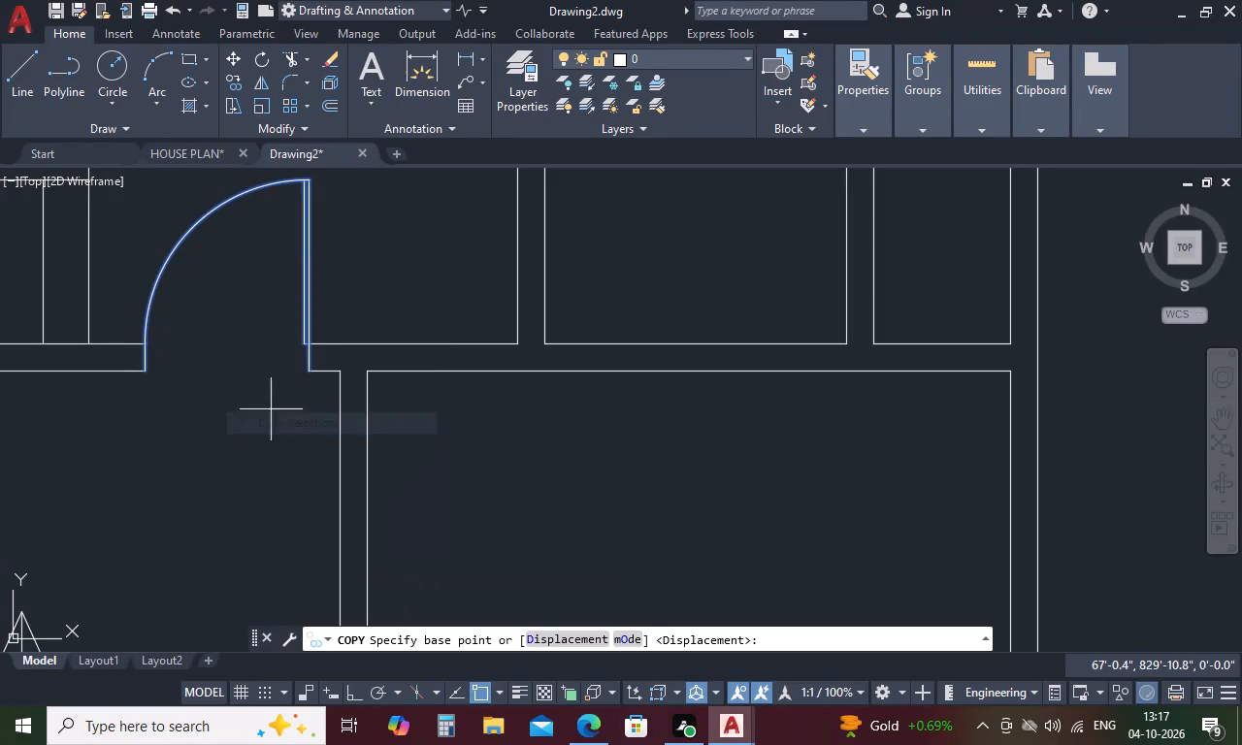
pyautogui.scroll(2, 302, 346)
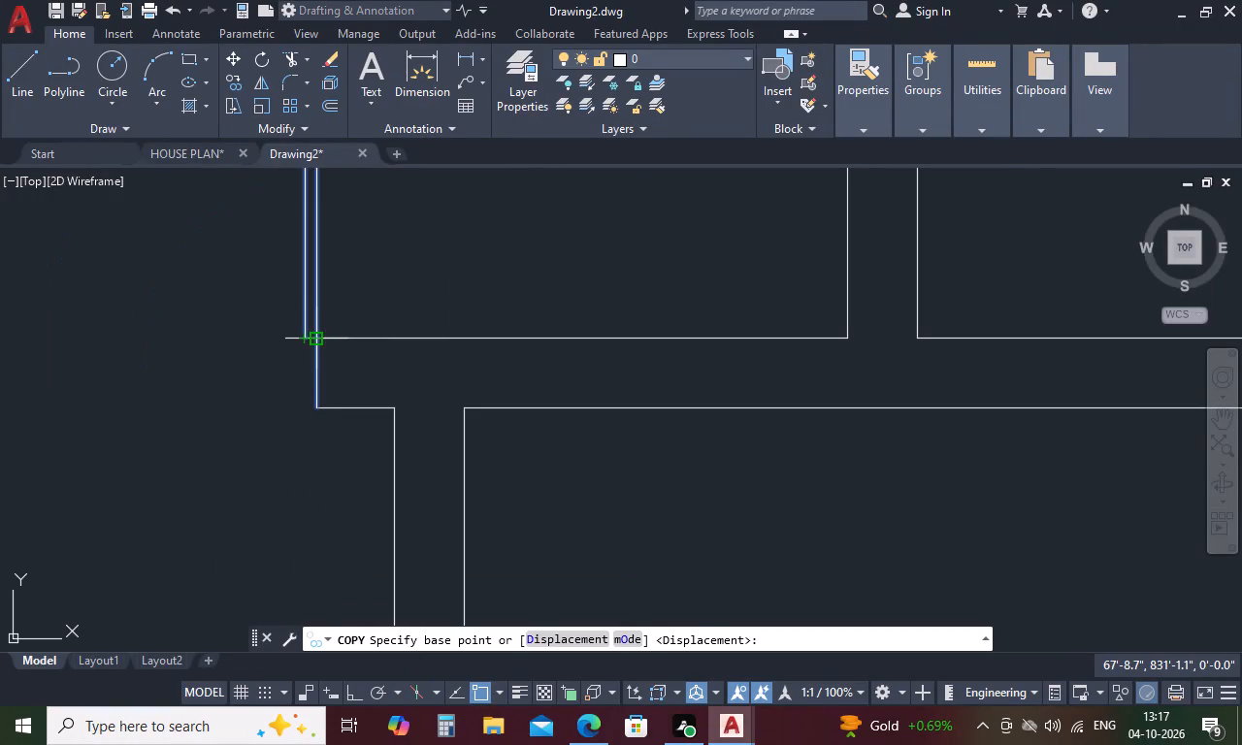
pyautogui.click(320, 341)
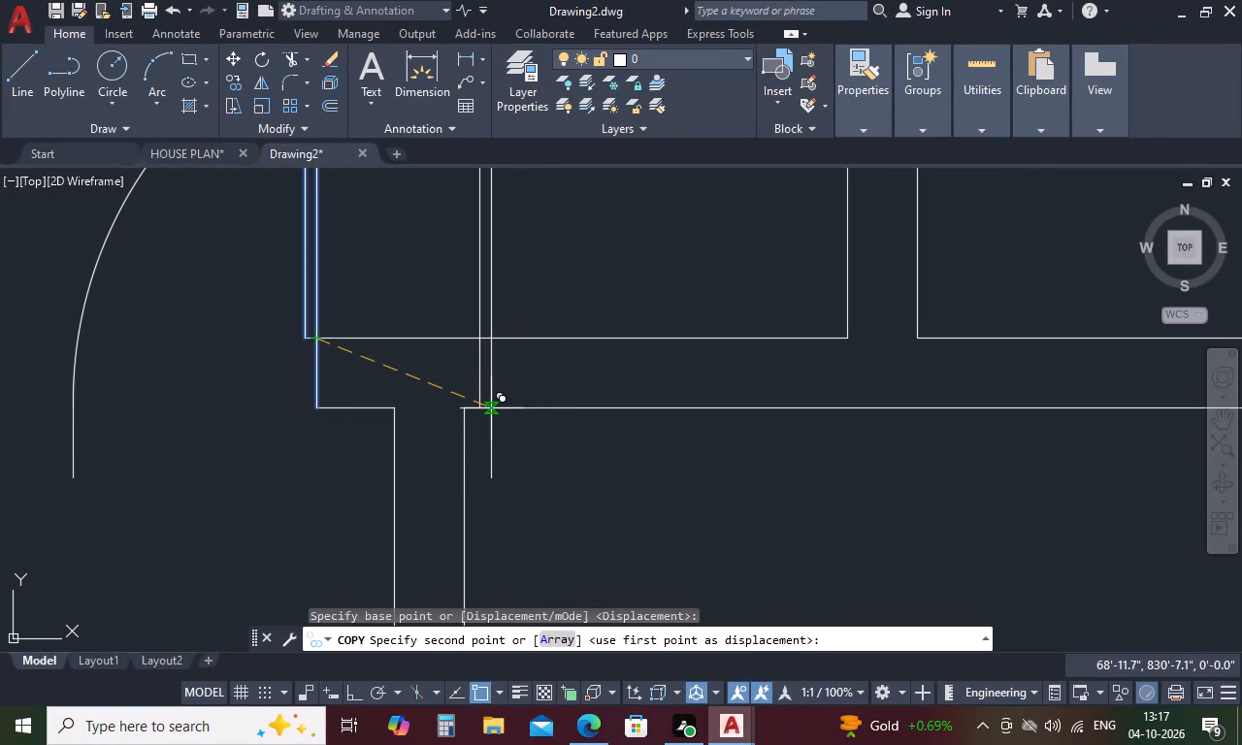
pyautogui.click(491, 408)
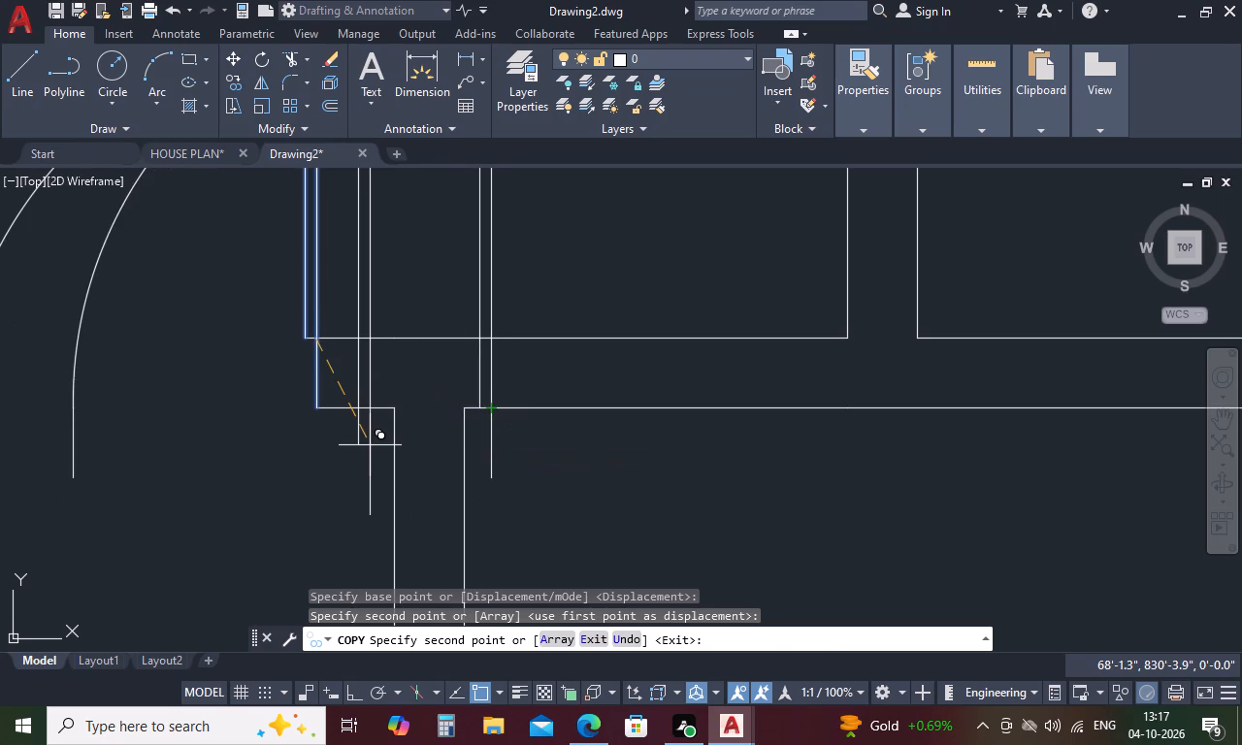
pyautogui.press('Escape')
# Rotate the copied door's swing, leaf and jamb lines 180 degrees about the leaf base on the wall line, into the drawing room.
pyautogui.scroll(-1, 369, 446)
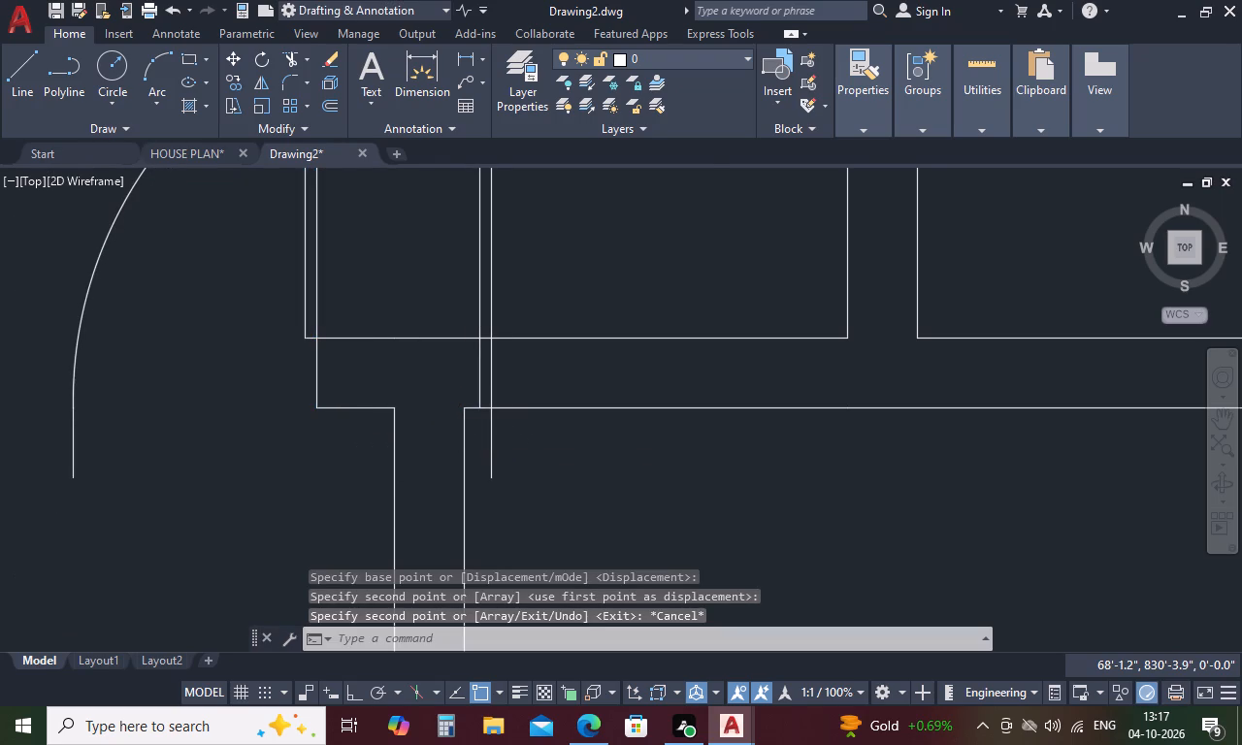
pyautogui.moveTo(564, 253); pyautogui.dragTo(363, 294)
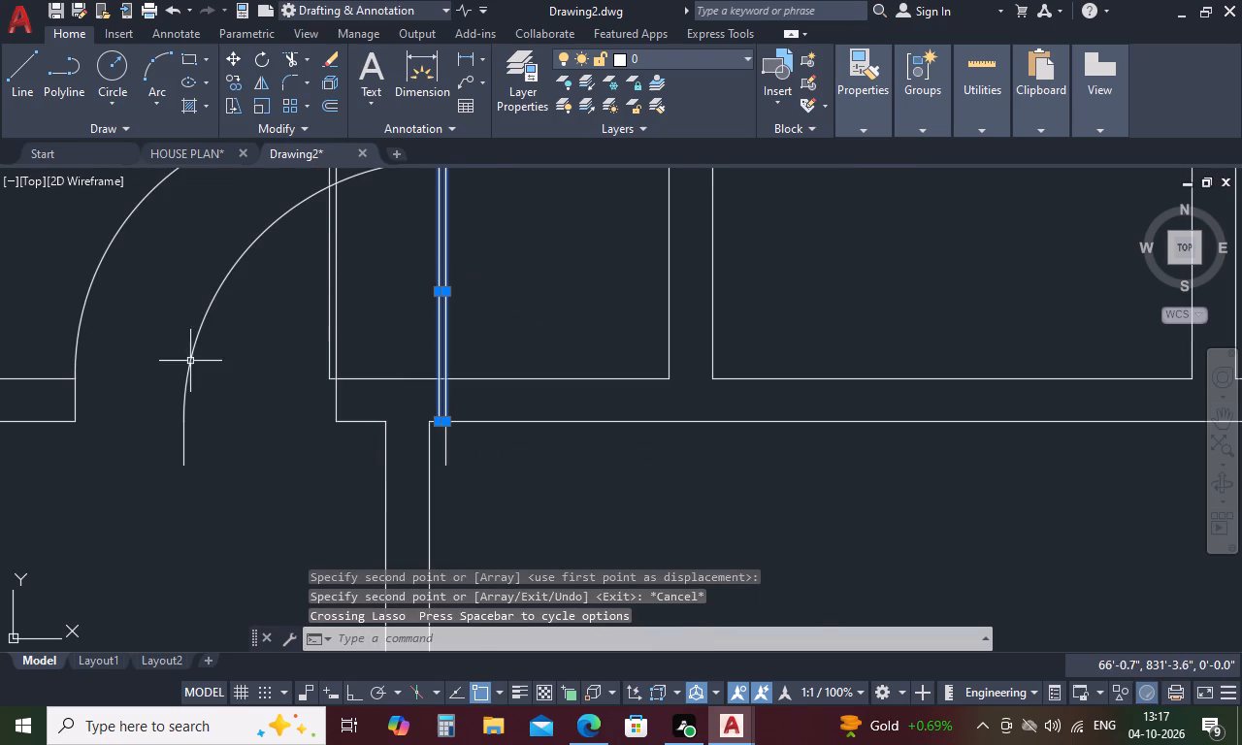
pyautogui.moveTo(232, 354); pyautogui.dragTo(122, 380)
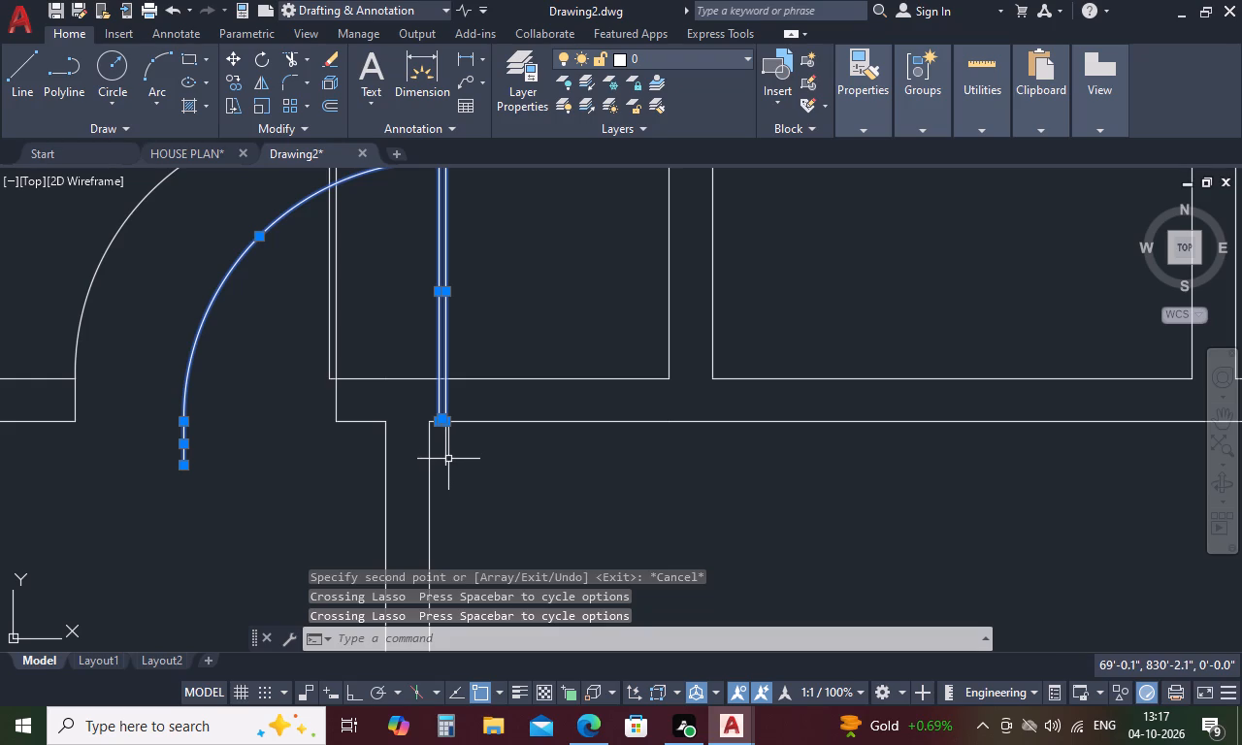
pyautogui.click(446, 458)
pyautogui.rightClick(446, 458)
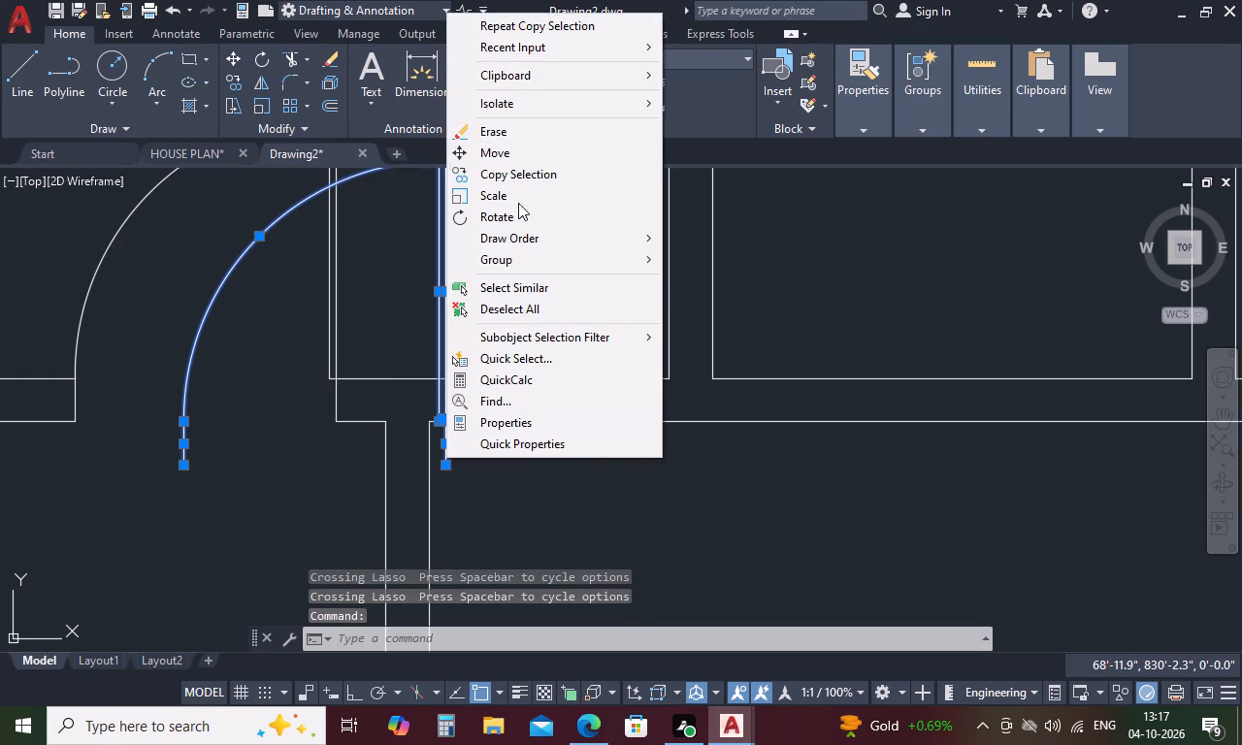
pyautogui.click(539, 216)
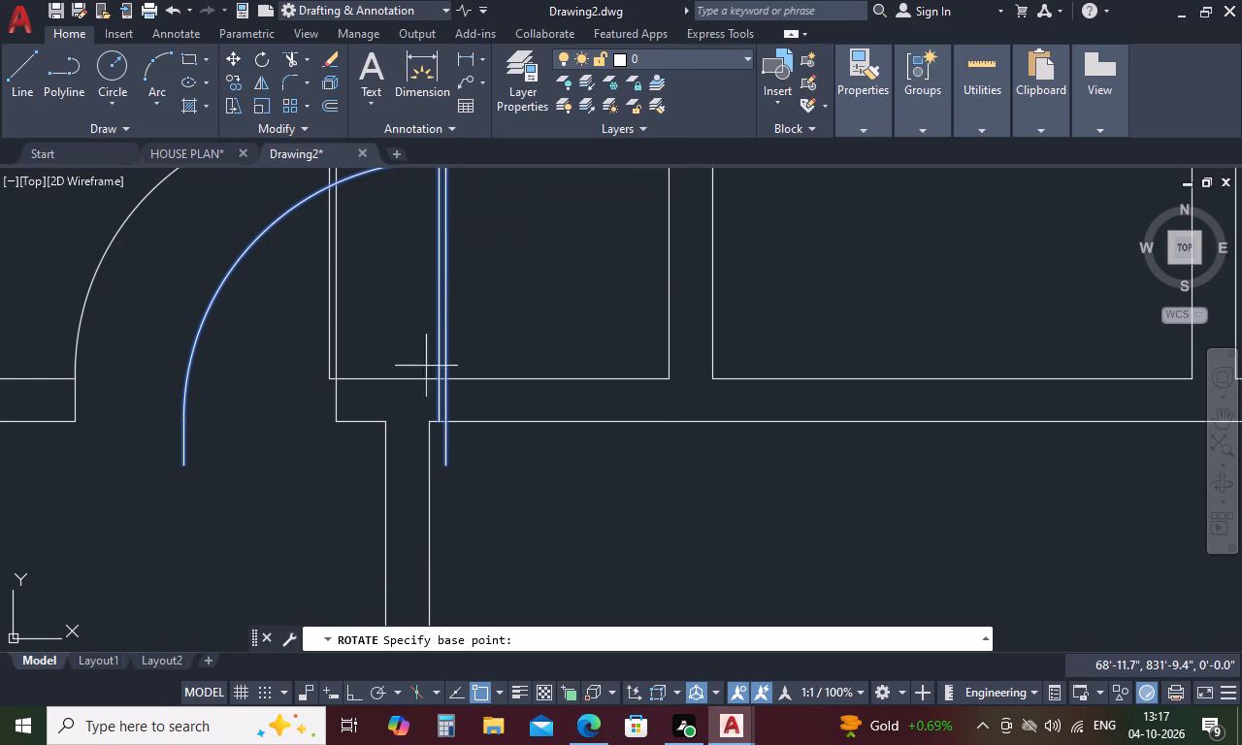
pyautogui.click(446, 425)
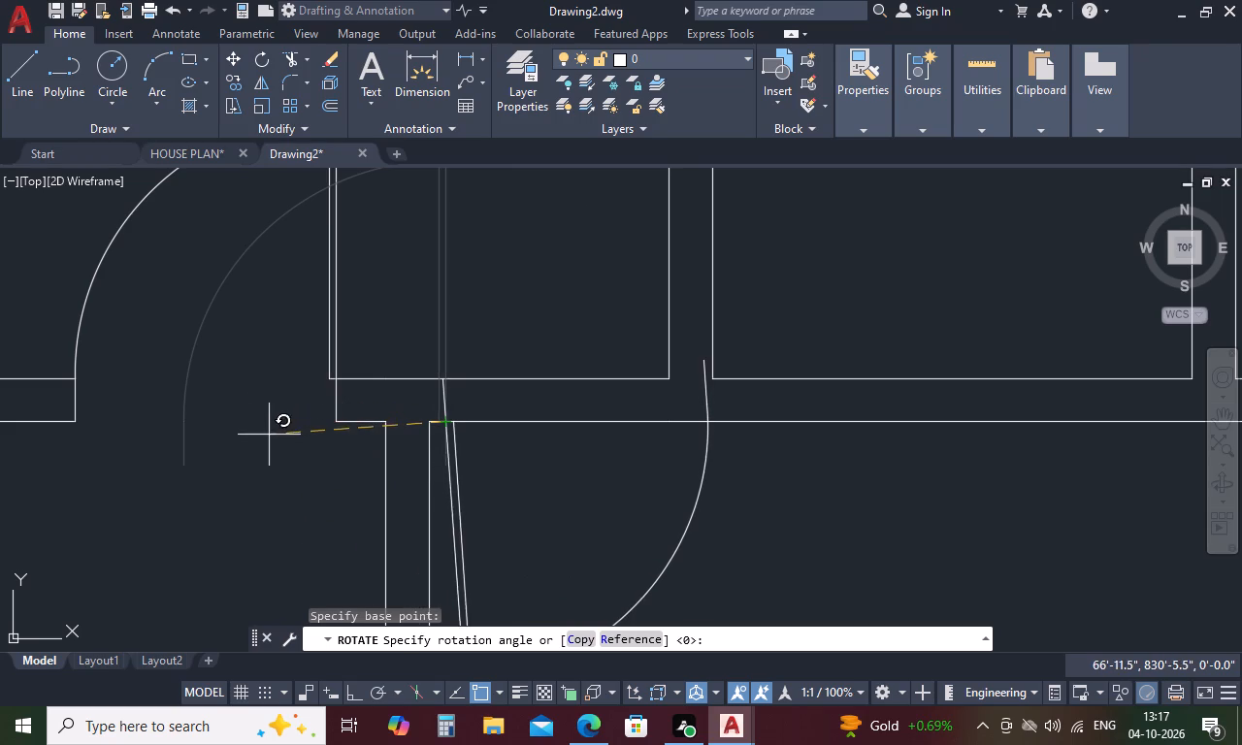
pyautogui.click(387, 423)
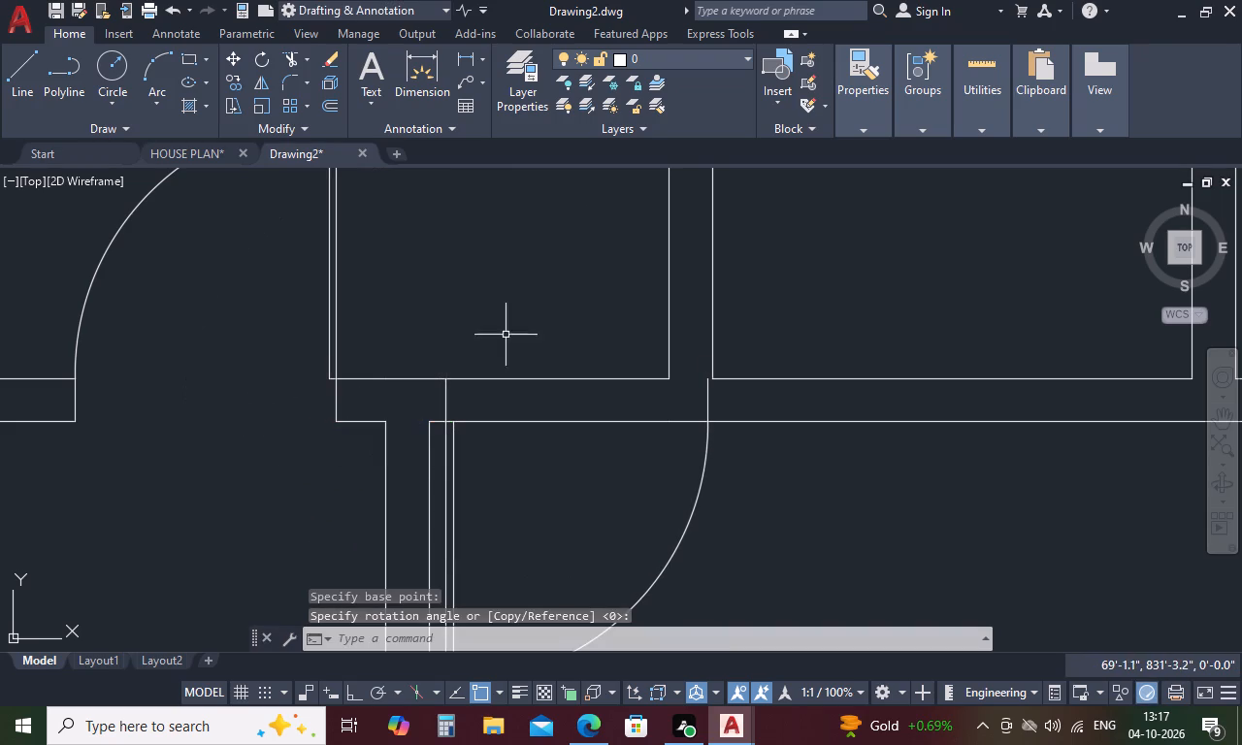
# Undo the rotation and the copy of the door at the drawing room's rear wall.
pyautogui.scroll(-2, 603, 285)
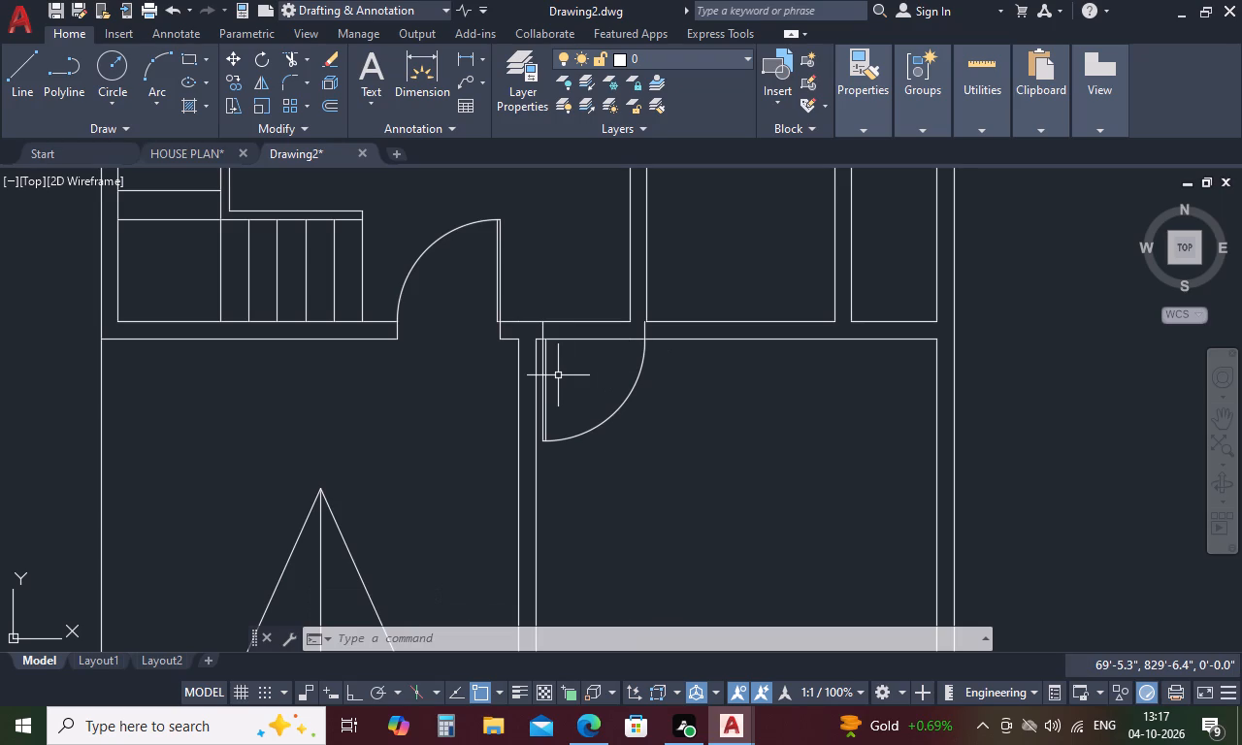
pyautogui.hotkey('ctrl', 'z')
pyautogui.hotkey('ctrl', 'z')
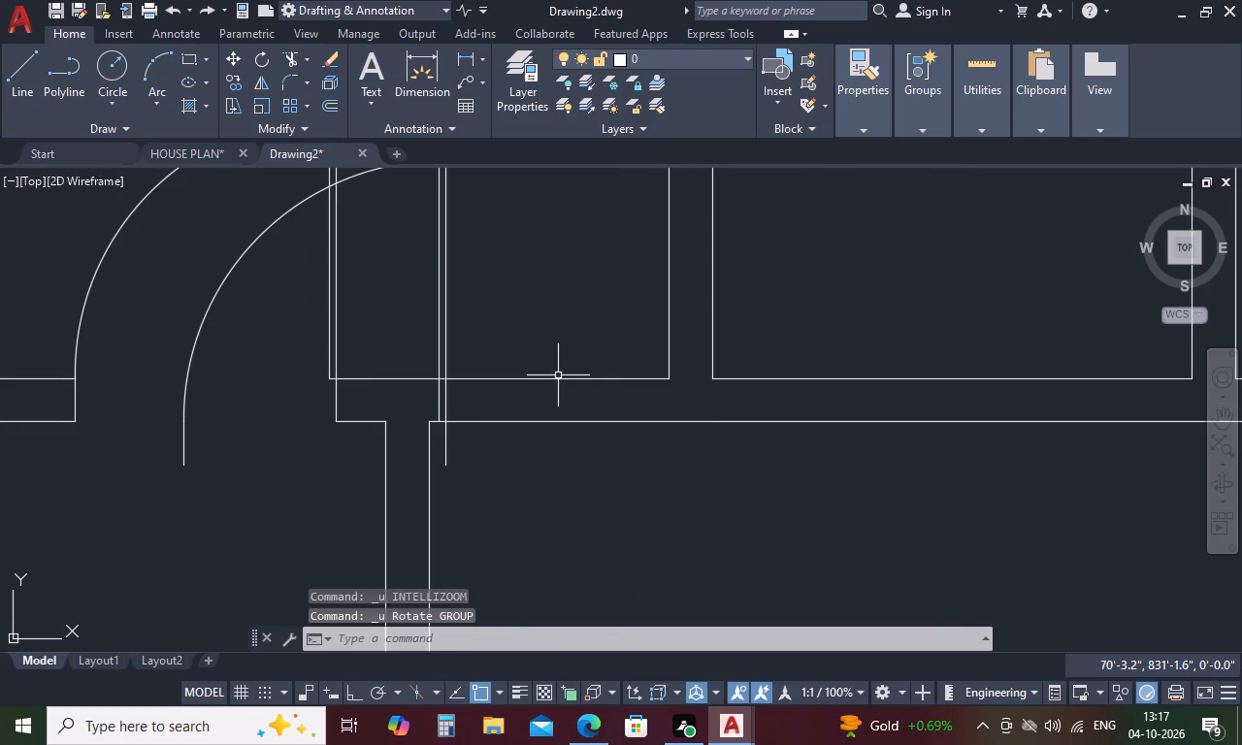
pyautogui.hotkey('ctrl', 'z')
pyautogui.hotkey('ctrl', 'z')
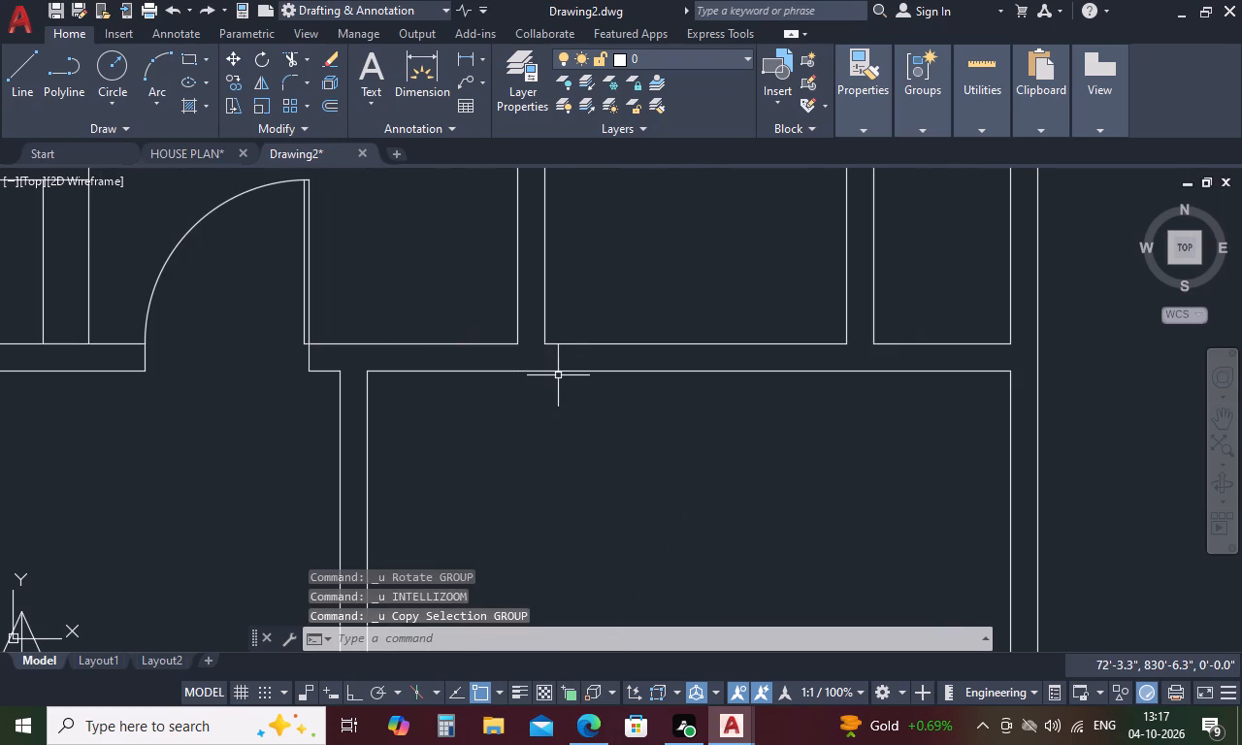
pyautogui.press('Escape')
# Draw a jamb line across the wall between the drawing room and the lounge, just inside the car porch side corner.
pyautogui.write('L')
pyautogui.press('space')
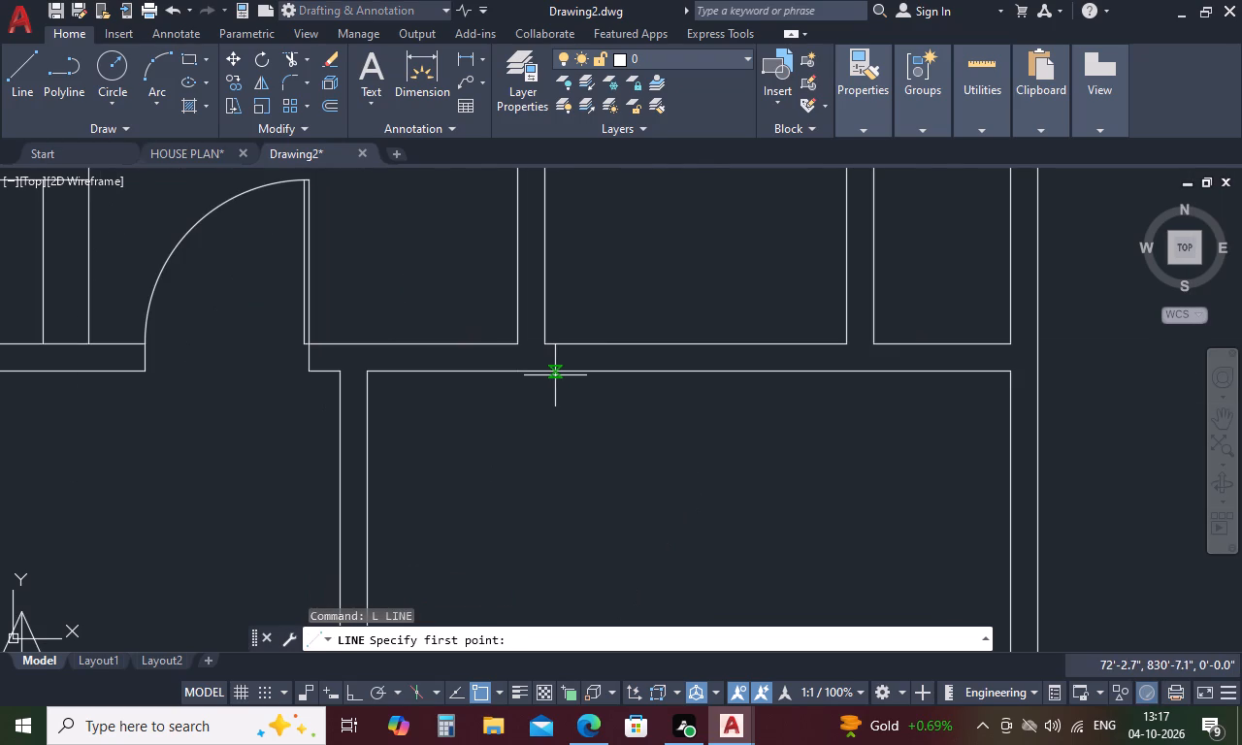
pyautogui.click(379, 372)
pyautogui.click(380, 343)
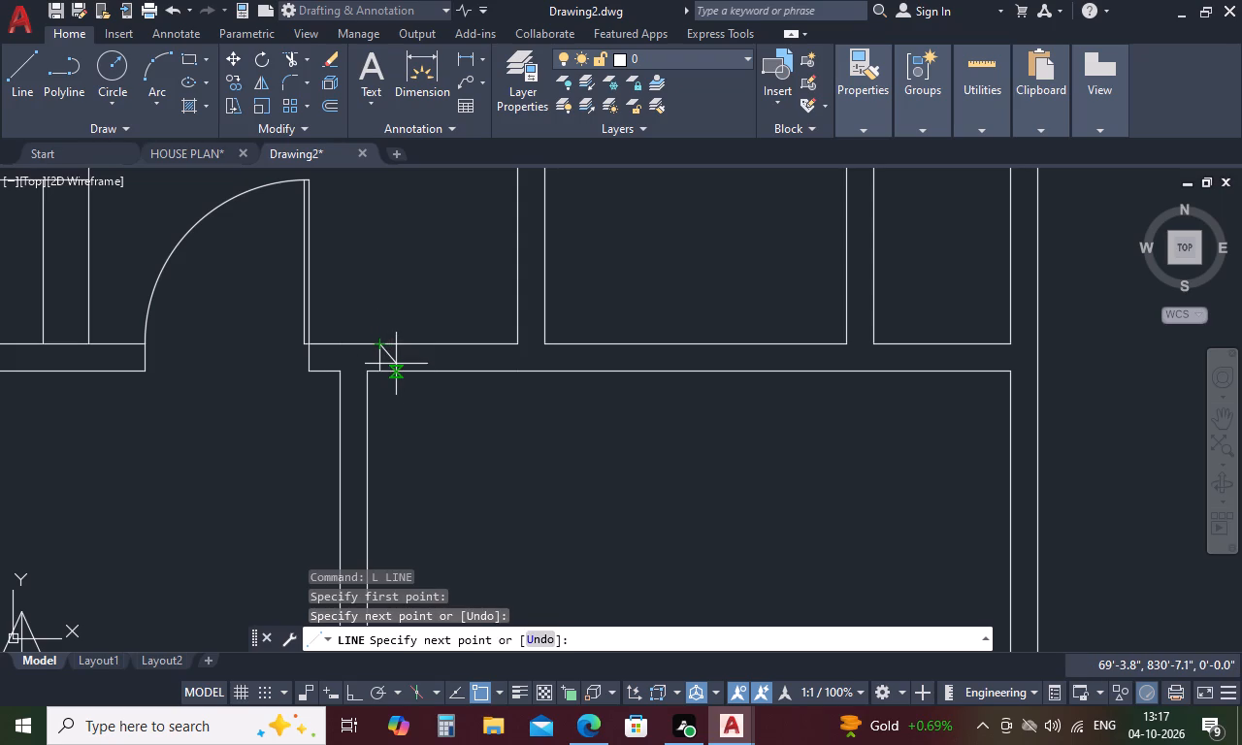
pyautogui.press('space')
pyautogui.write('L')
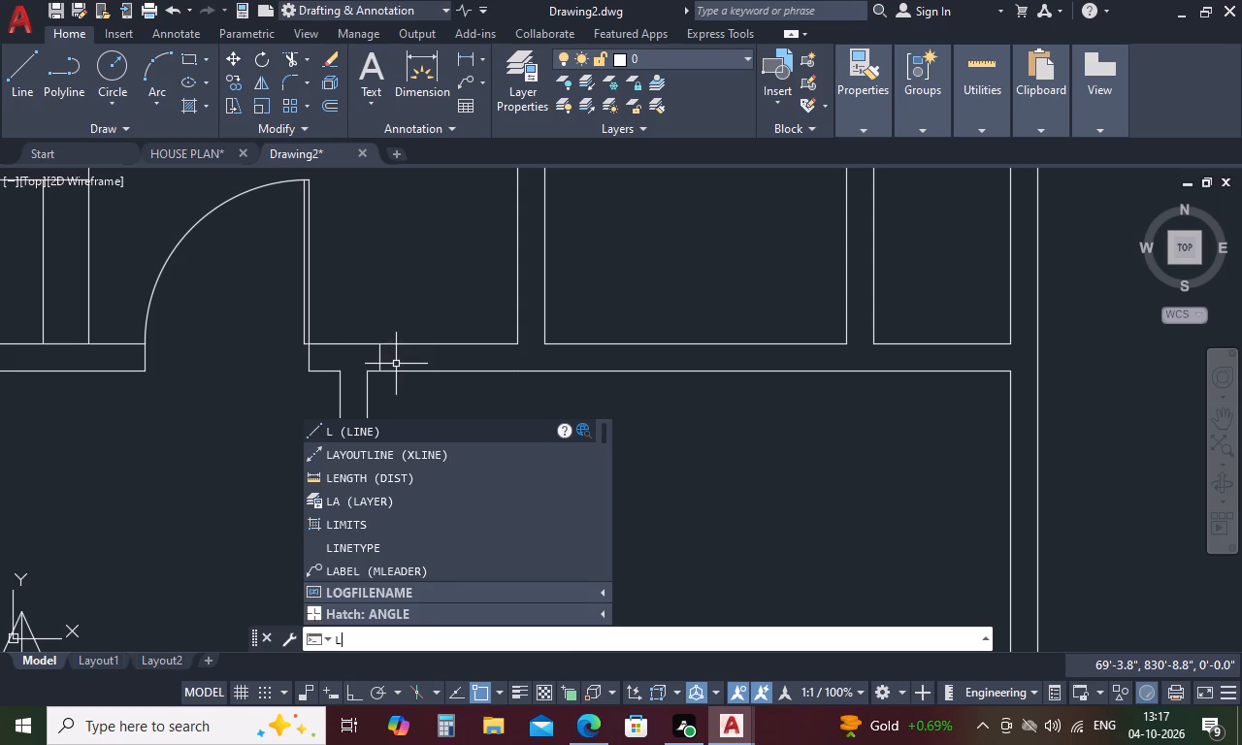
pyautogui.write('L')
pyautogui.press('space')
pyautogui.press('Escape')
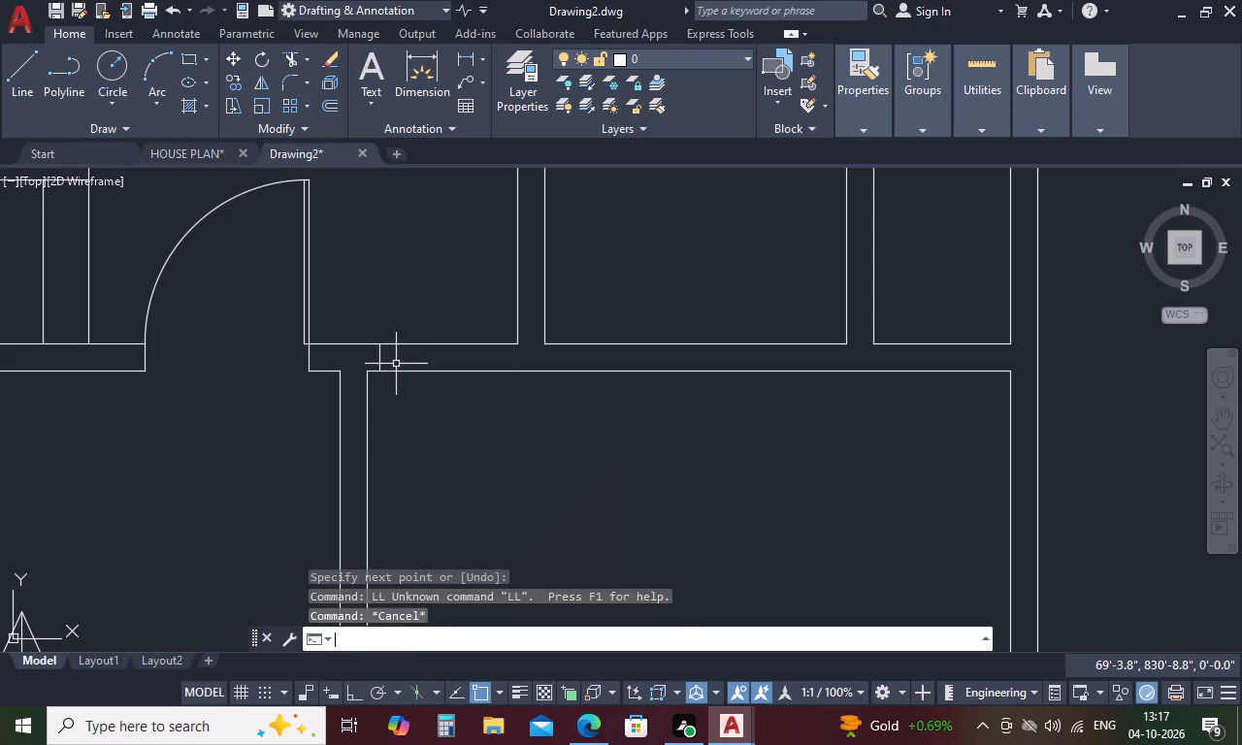
# Draw a 2.5' door leaf line from the jamb's lower end straight down into the drawing room, with Ortho on.
pyautogui.write('L')
pyautogui.press('space')
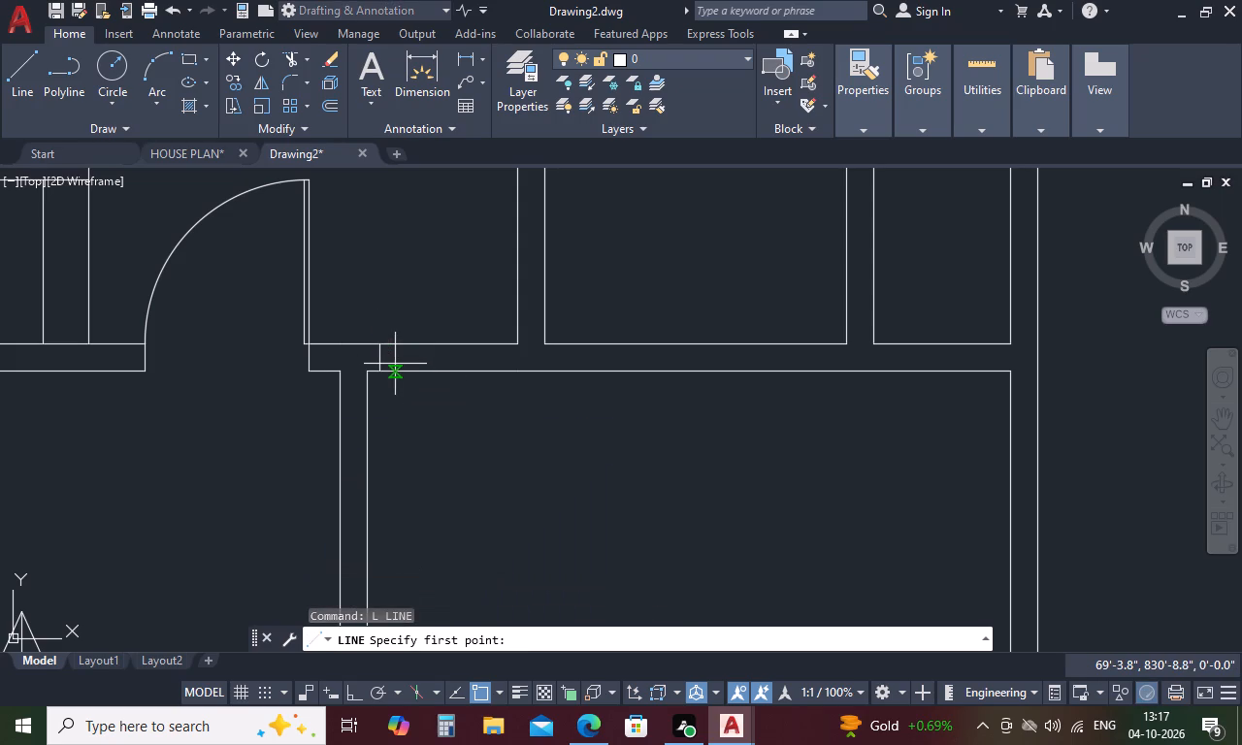
pyautogui.click(377, 371)
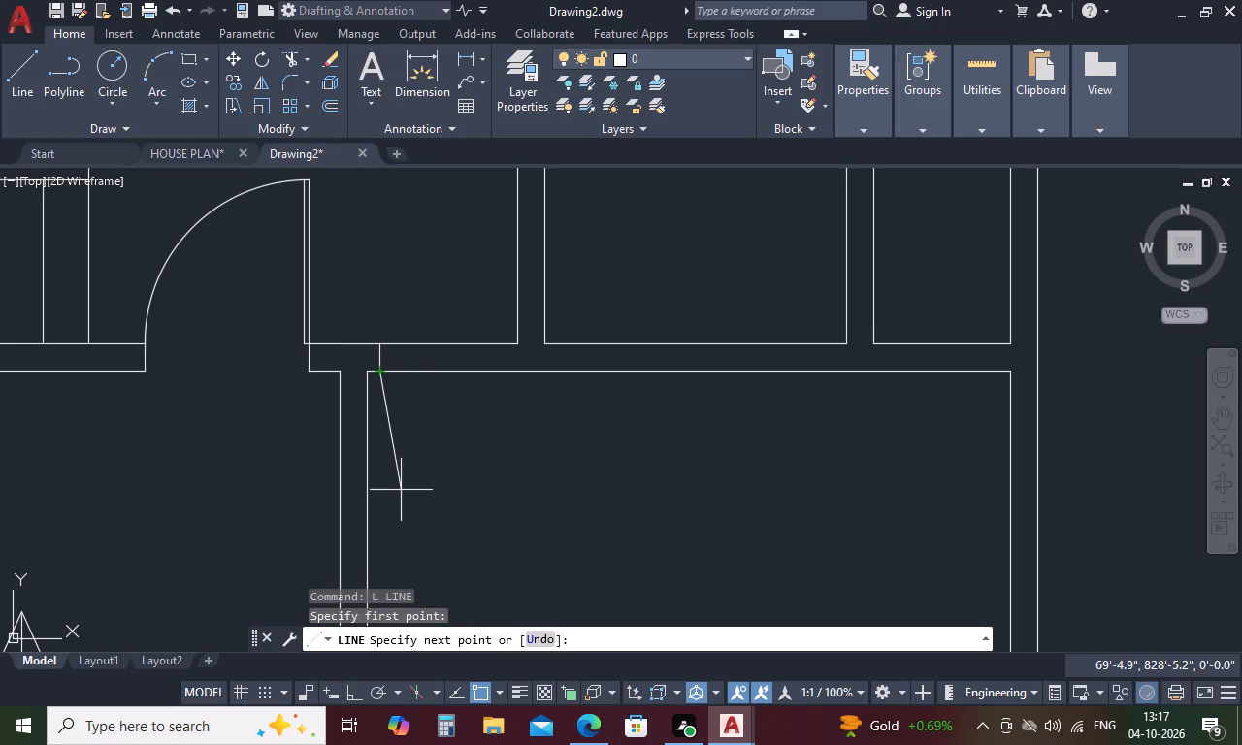
pyautogui.scroll(-2, 406, 360)
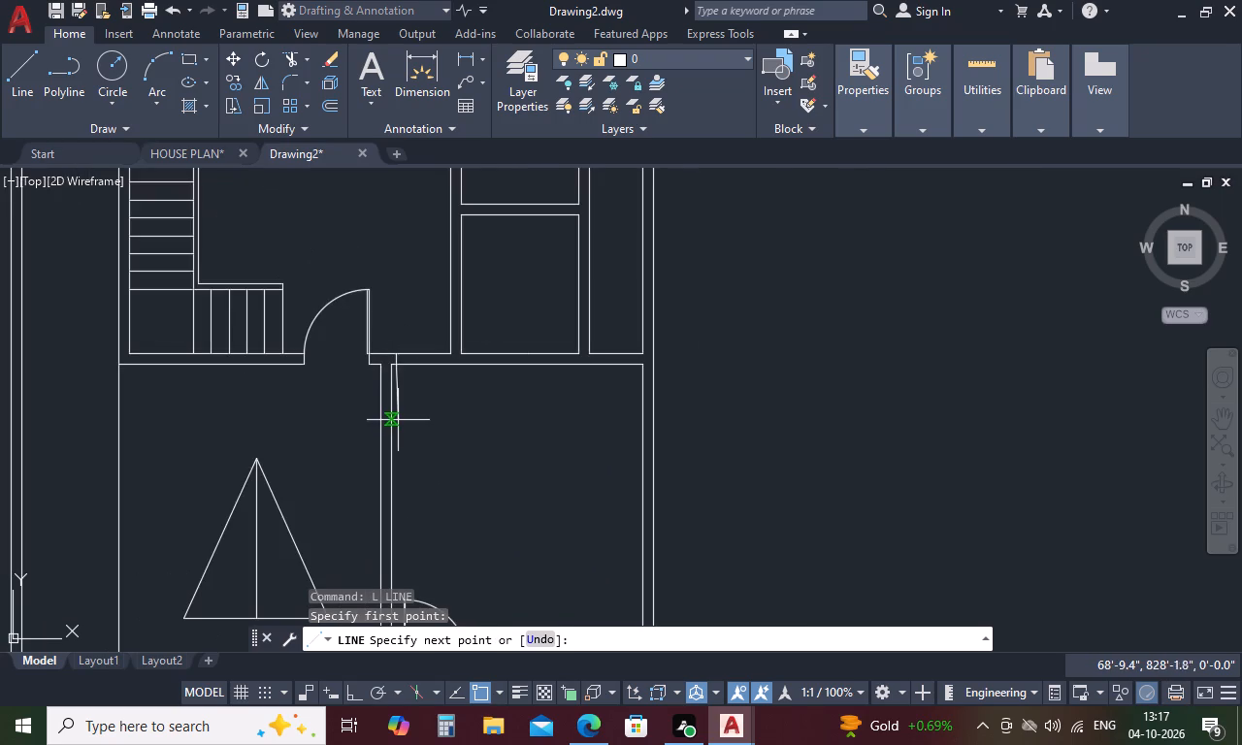
pyautogui.scroll(2, 398, 423)
pyautogui.press('F8')
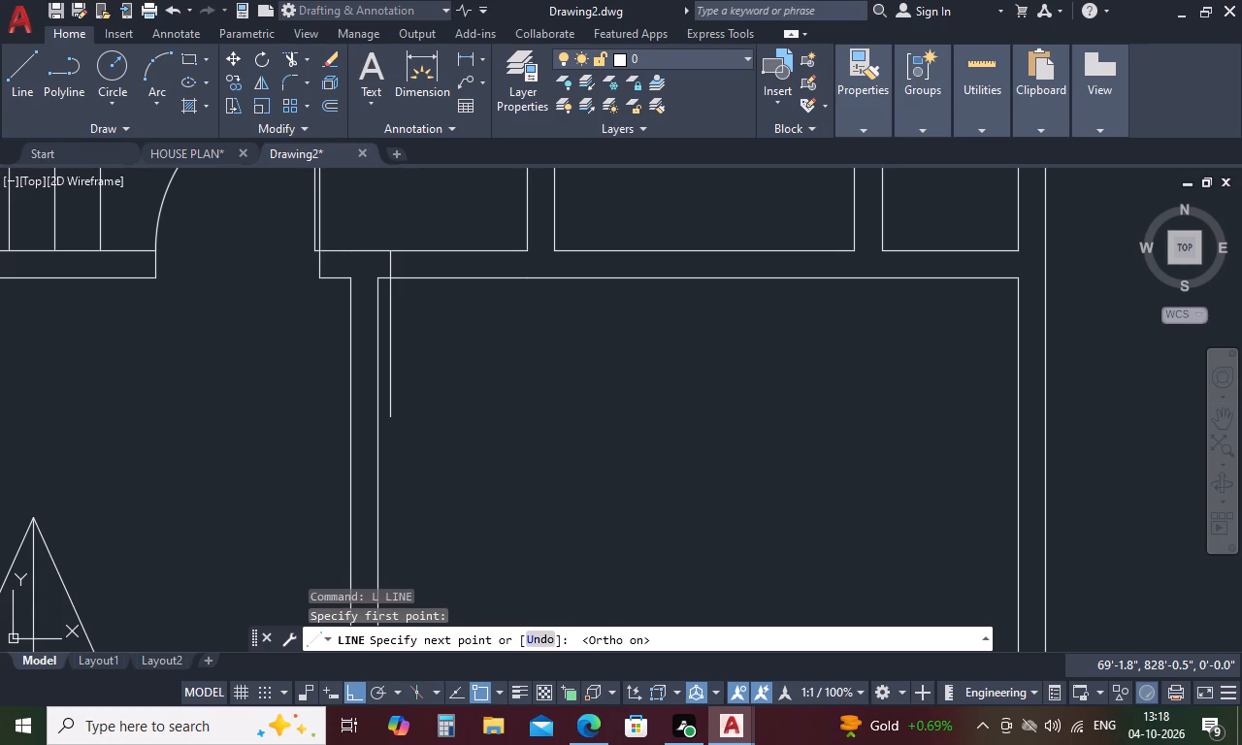
pyautogui.write("2.5'")
pyautogui.press('Return')
pyautogui.press('Escape')
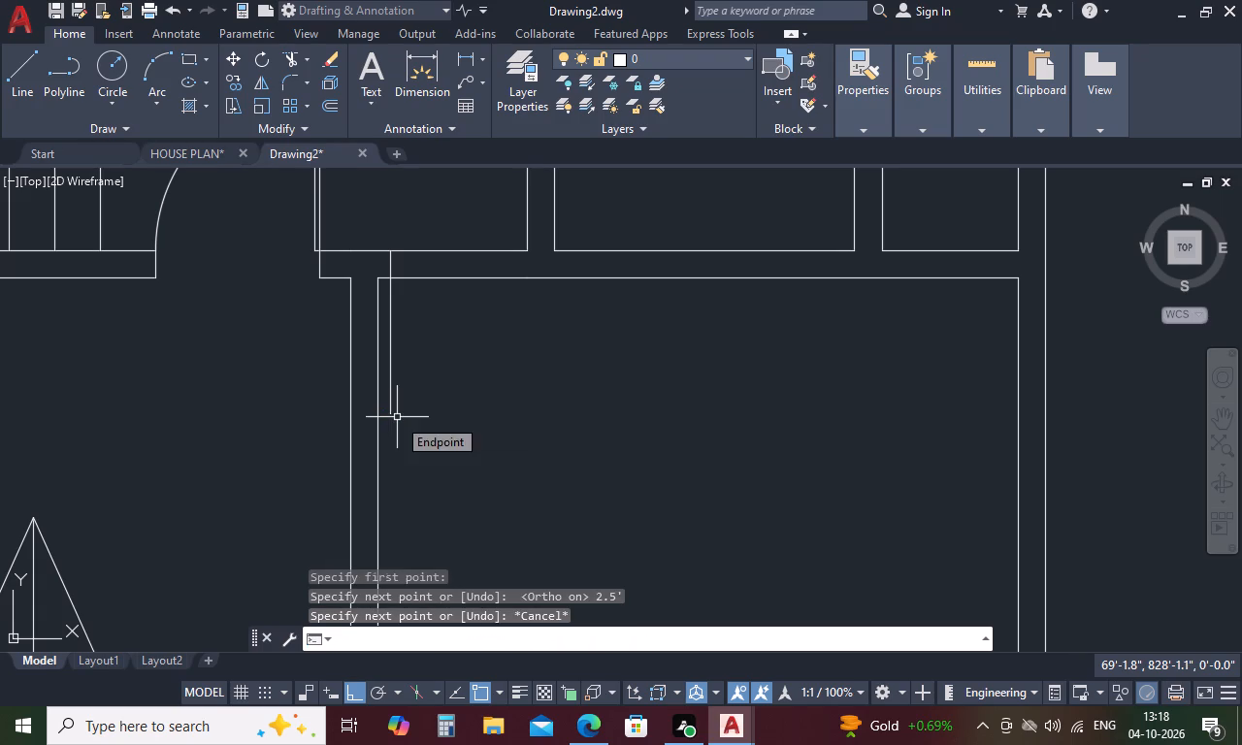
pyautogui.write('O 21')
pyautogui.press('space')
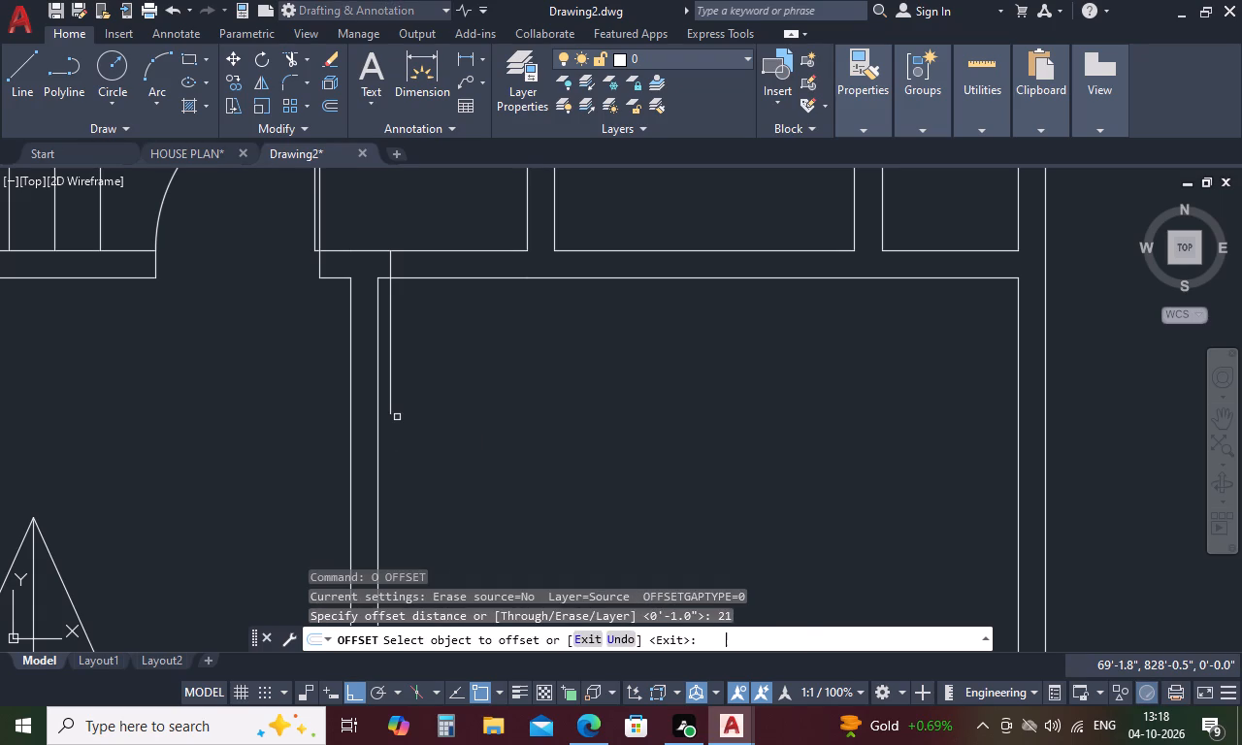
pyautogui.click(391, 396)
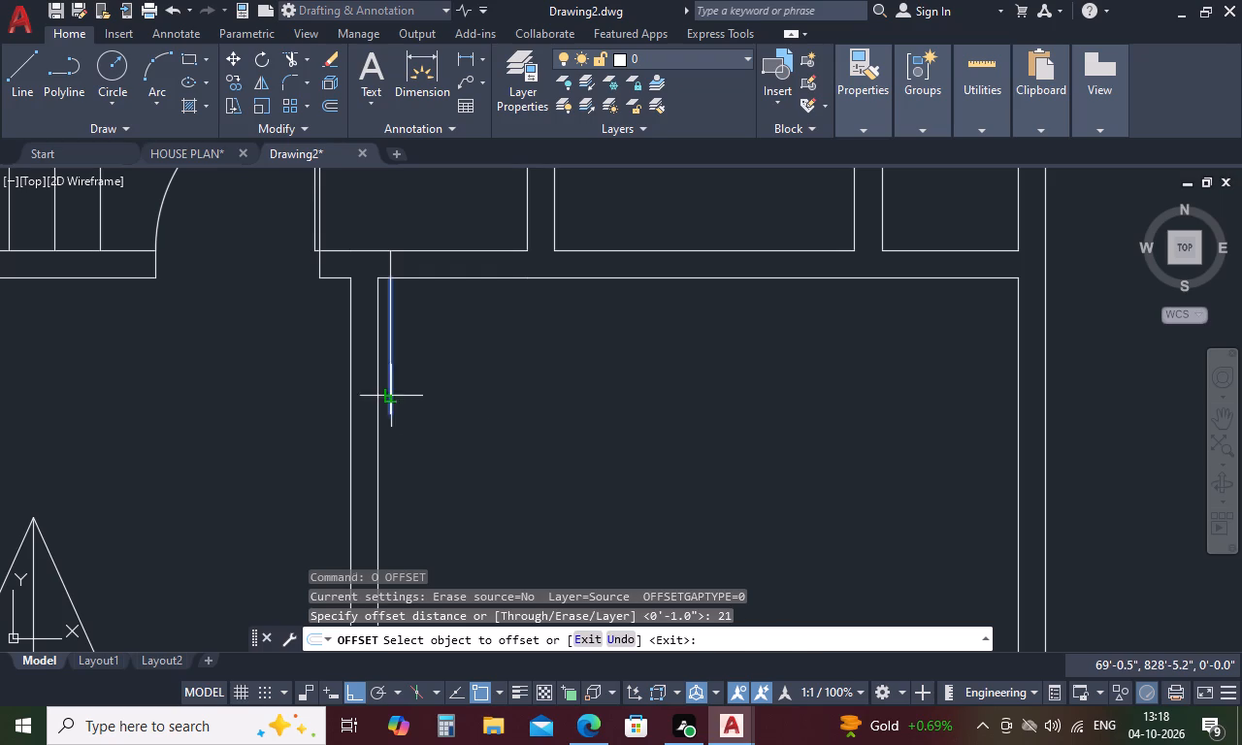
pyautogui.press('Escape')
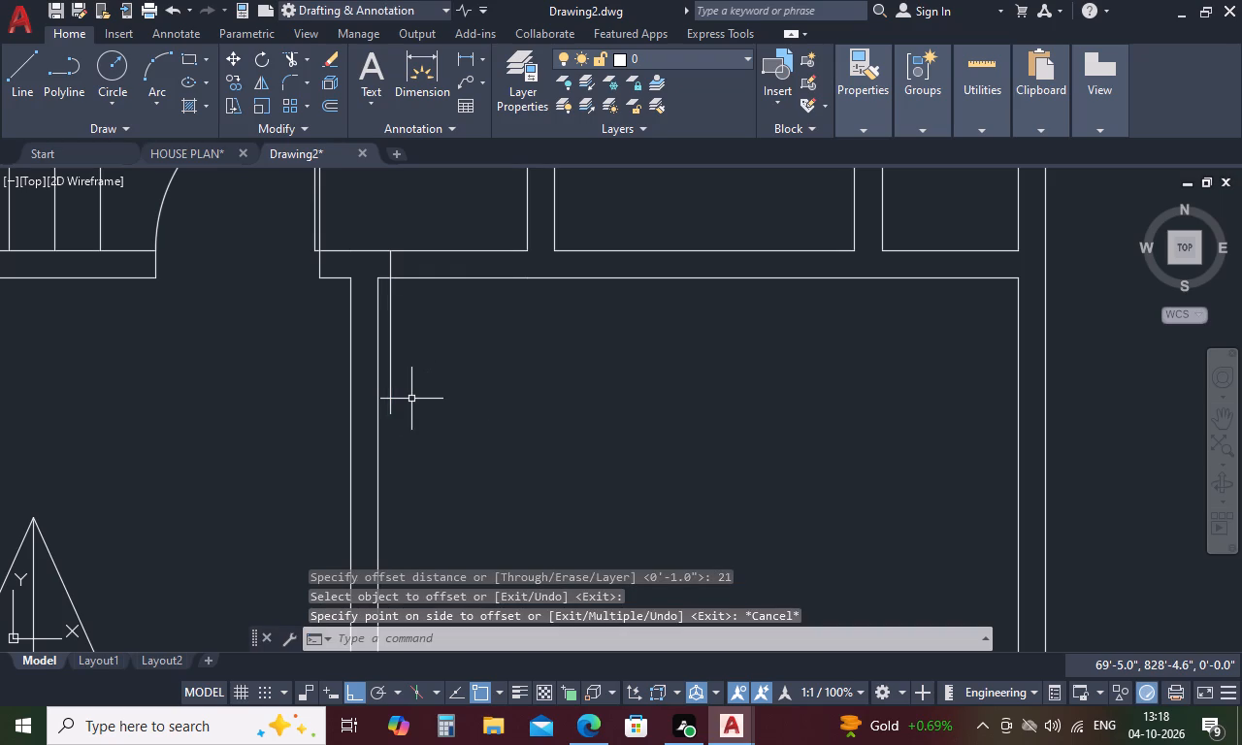
# Offset the drawing room door's leaf line by 1" toward the room interior to give the leaf its thickness.
pyautogui.write('O')
pyautogui.press('space')
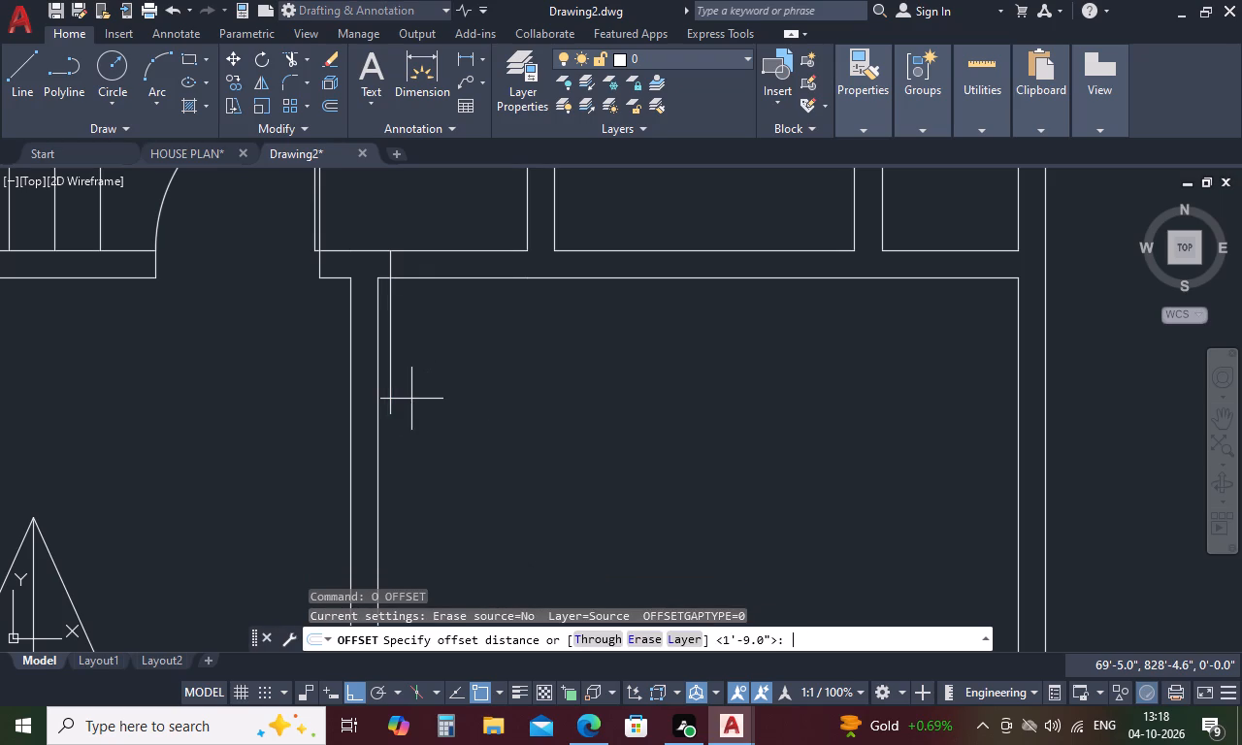
pyautogui.write('1')
pyautogui.press('space')
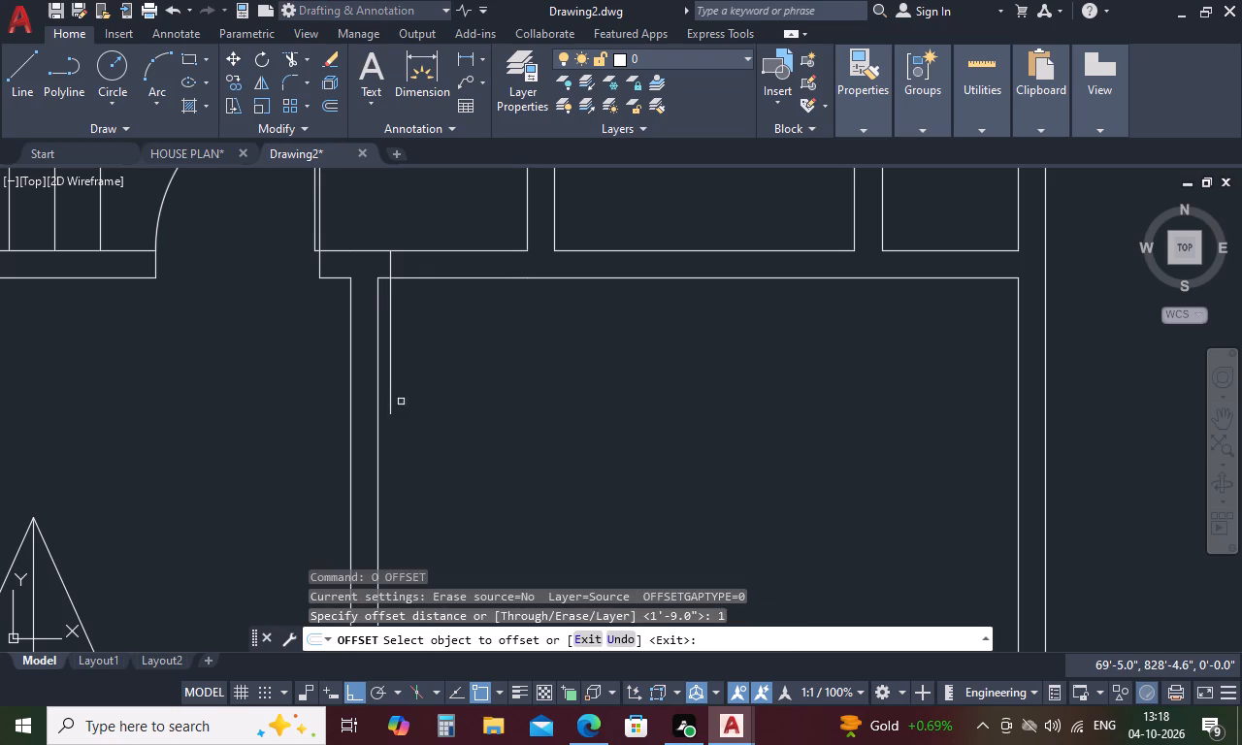
pyautogui.click(391, 401)
pyautogui.click(445, 395)
pyautogui.press('space')
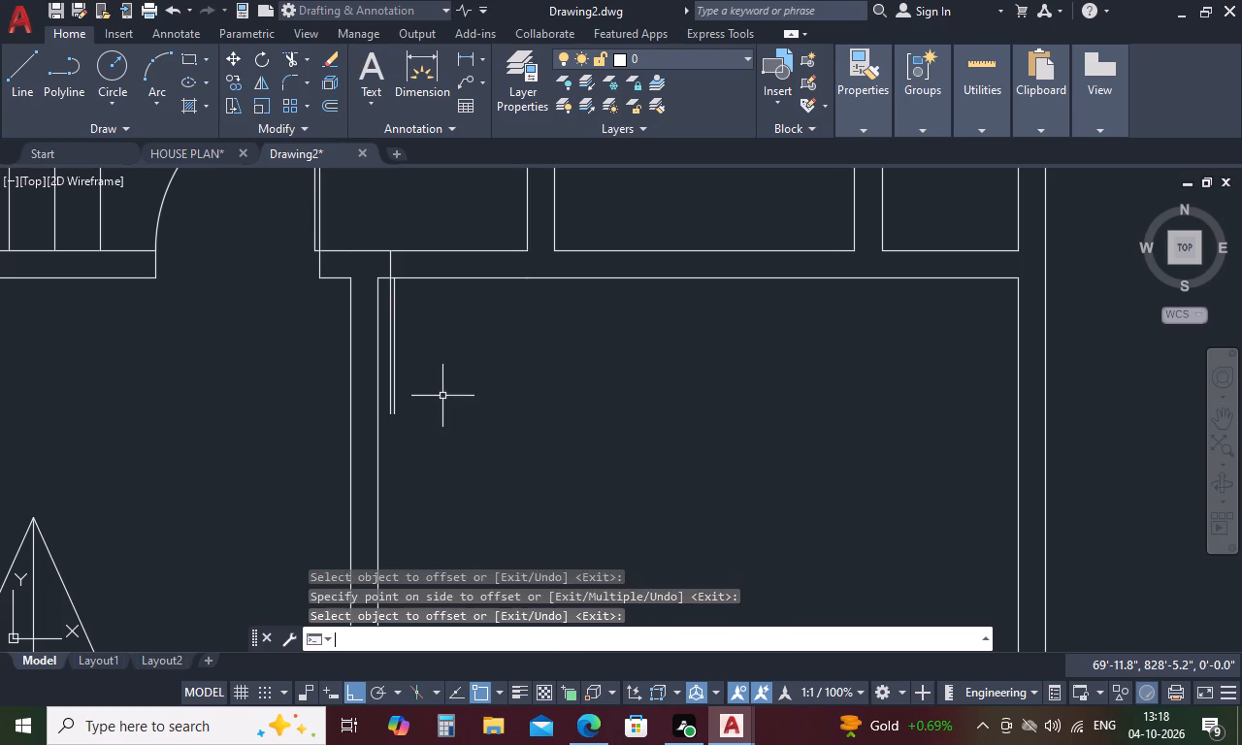
# Offset the door's jamb line 2.5' along the drawing room's rear wall to mark the other side of the opening.
pyautogui.press('space')
pyautogui.write("2.5'")
pyautogui.press('space')
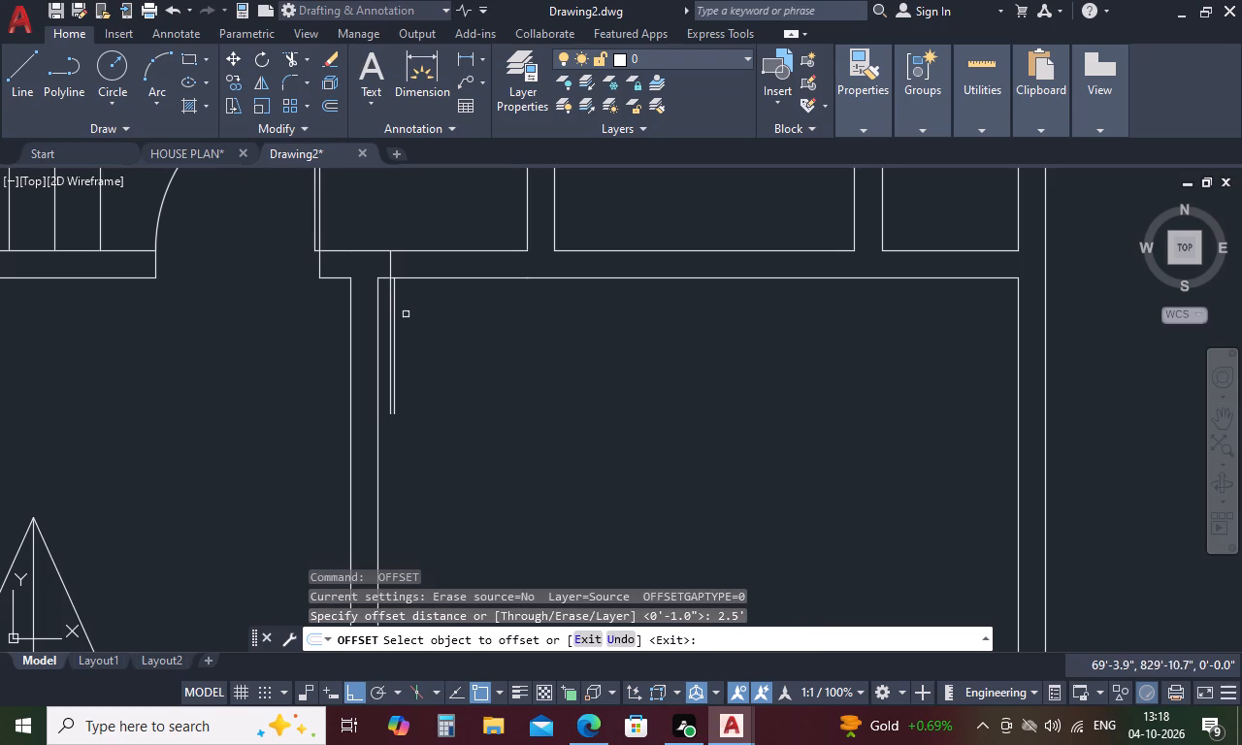
pyautogui.click(390, 271)
pyautogui.click(490, 270)
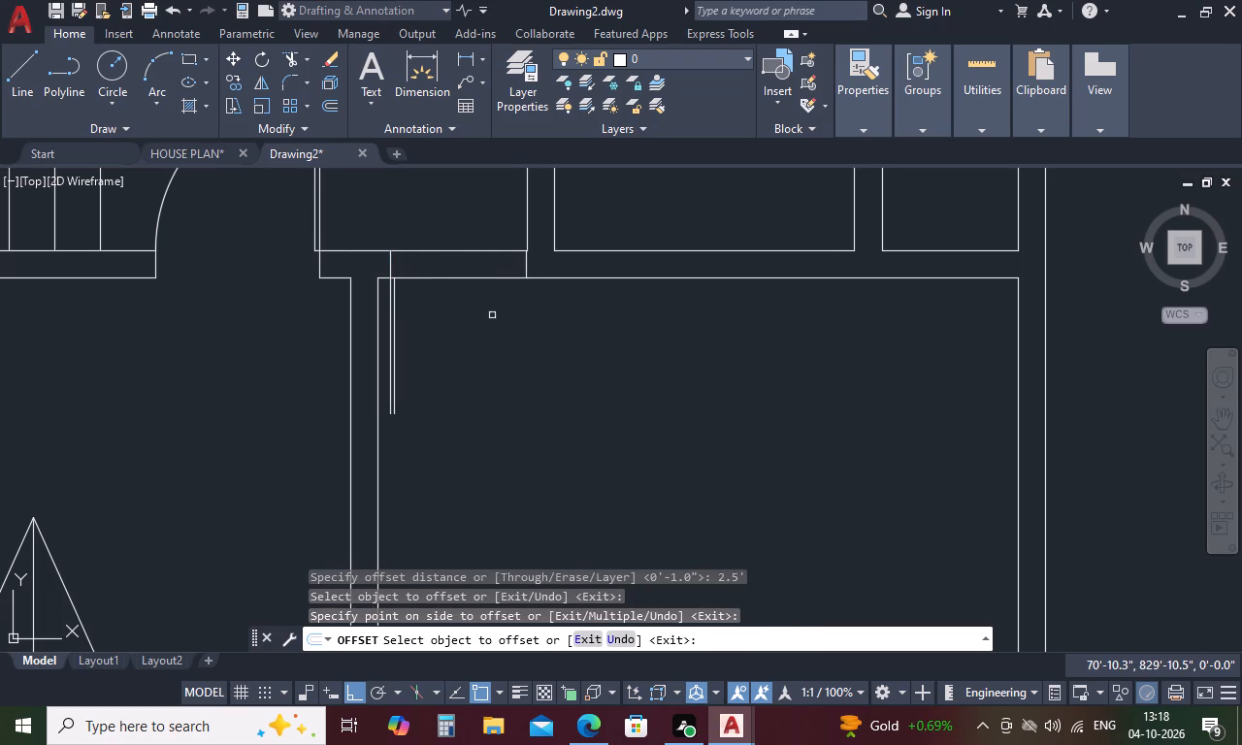
pyautogui.press('Escape')
# Draw the drawing room door's swing arc from the far jamb's lower end through the ends of the two leaf lines.
pyautogui.write('A')
pyautogui.press('space')
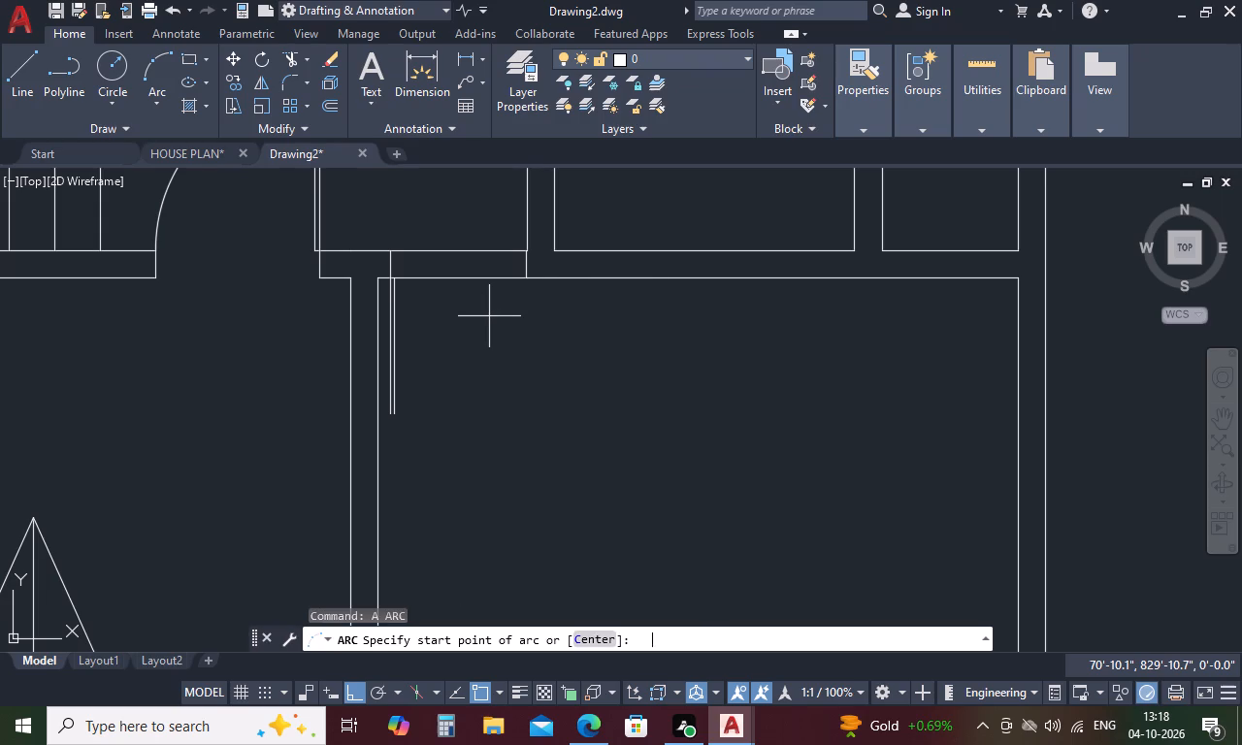
pyautogui.click(521, 275)
pyautogui.scroll(4, 390, 409)
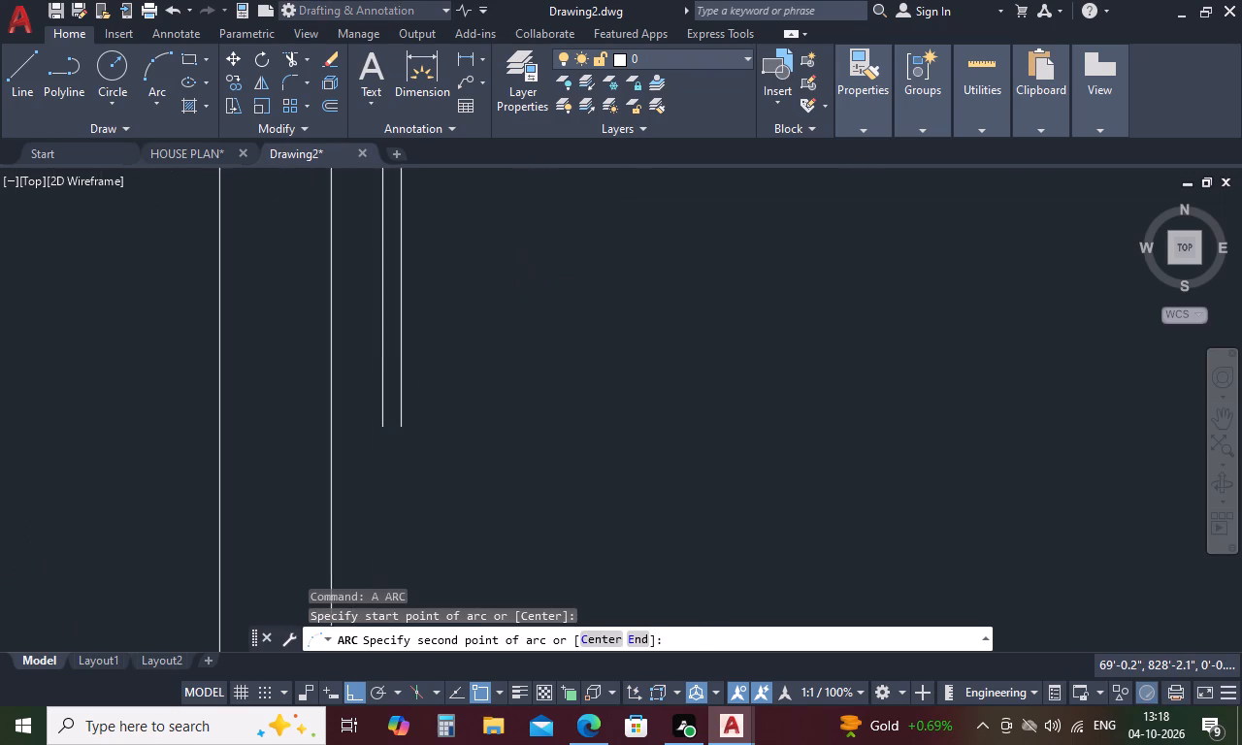
pyautogui.click(403, 435)
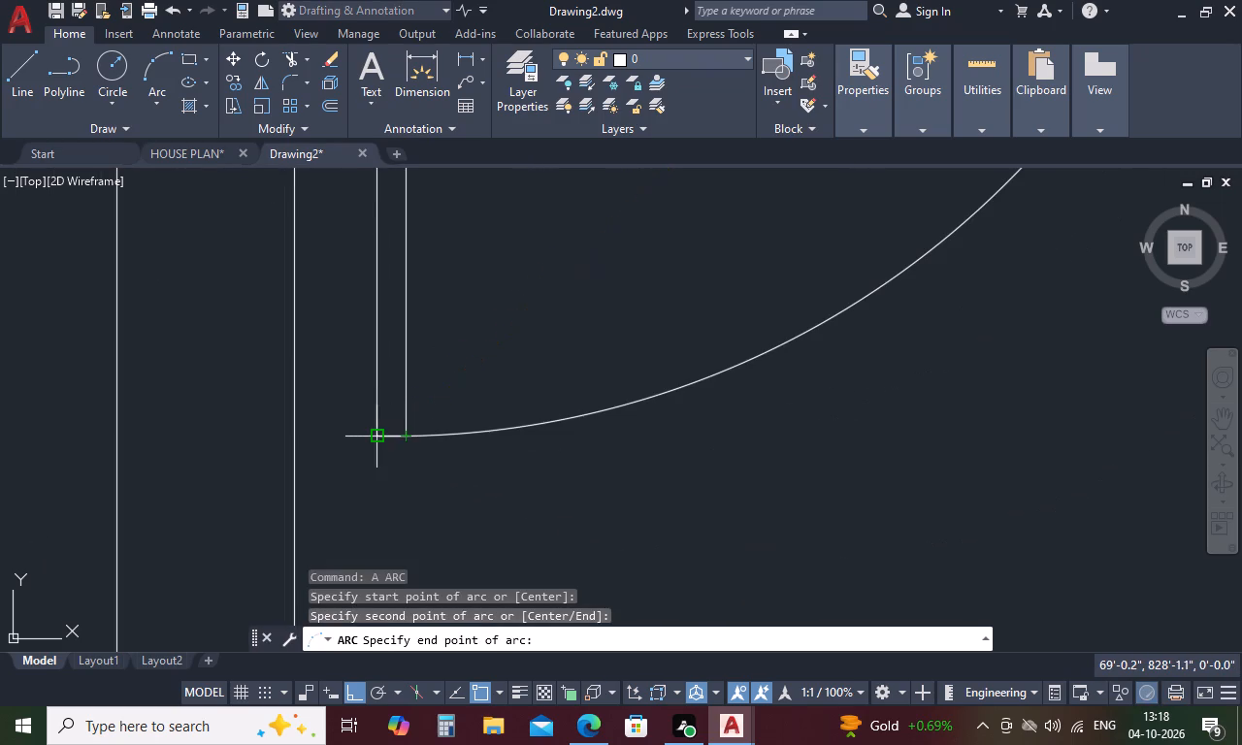
pyautogui.click(376, 435)
pyautogui.scroll(-5, 428, 435)
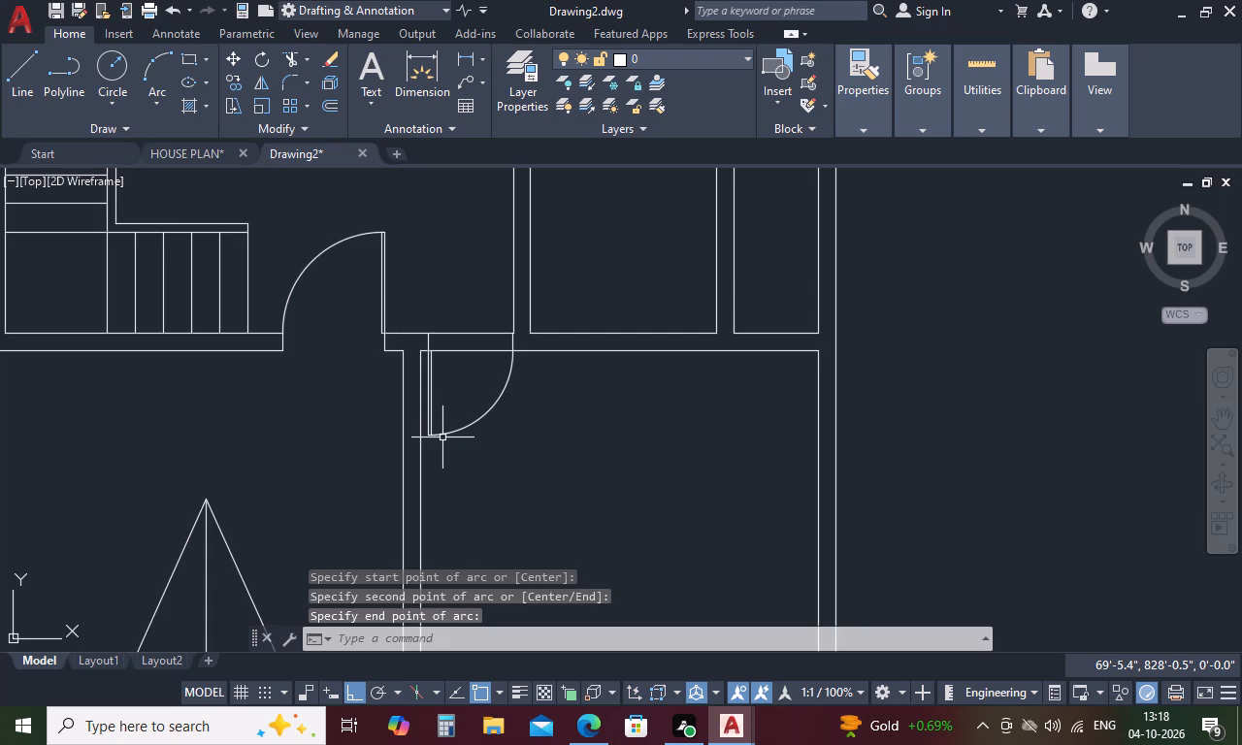
pyautogui.press('Escape')
# Trim both wall lines between the jambs to open the doorway between the drawing room and the lounge.
pyautogui.write('TR')
pyautogui.press('space')
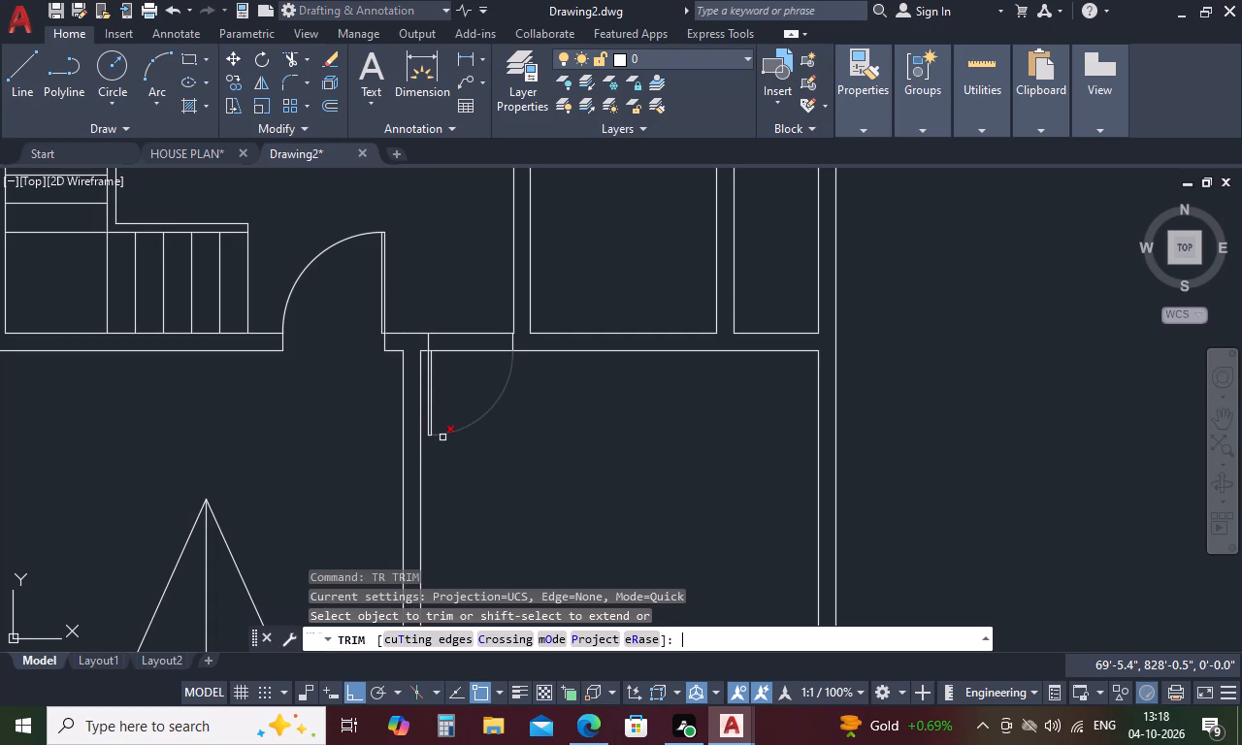
pyautogui.click(469, 336)
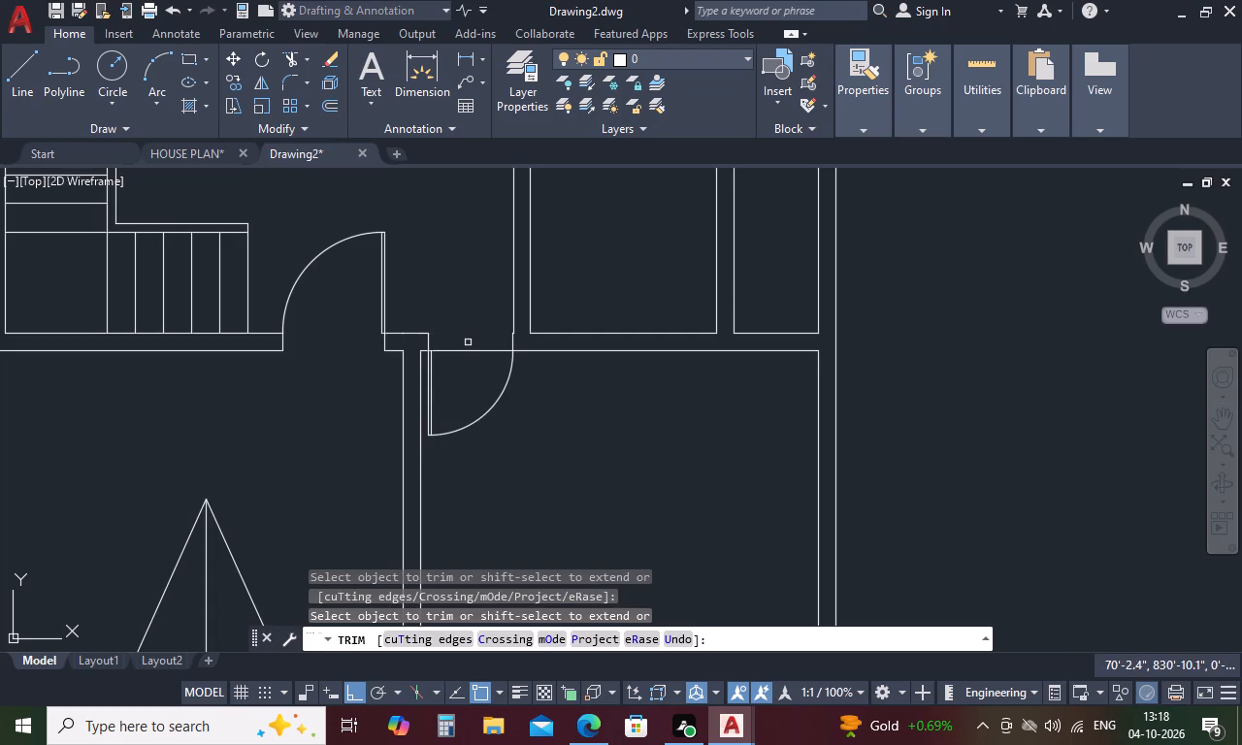
pyautogui.click(466, 354)
pyautogui.click(472, 340)
pyautogui.scroll(-3, 472, 340)
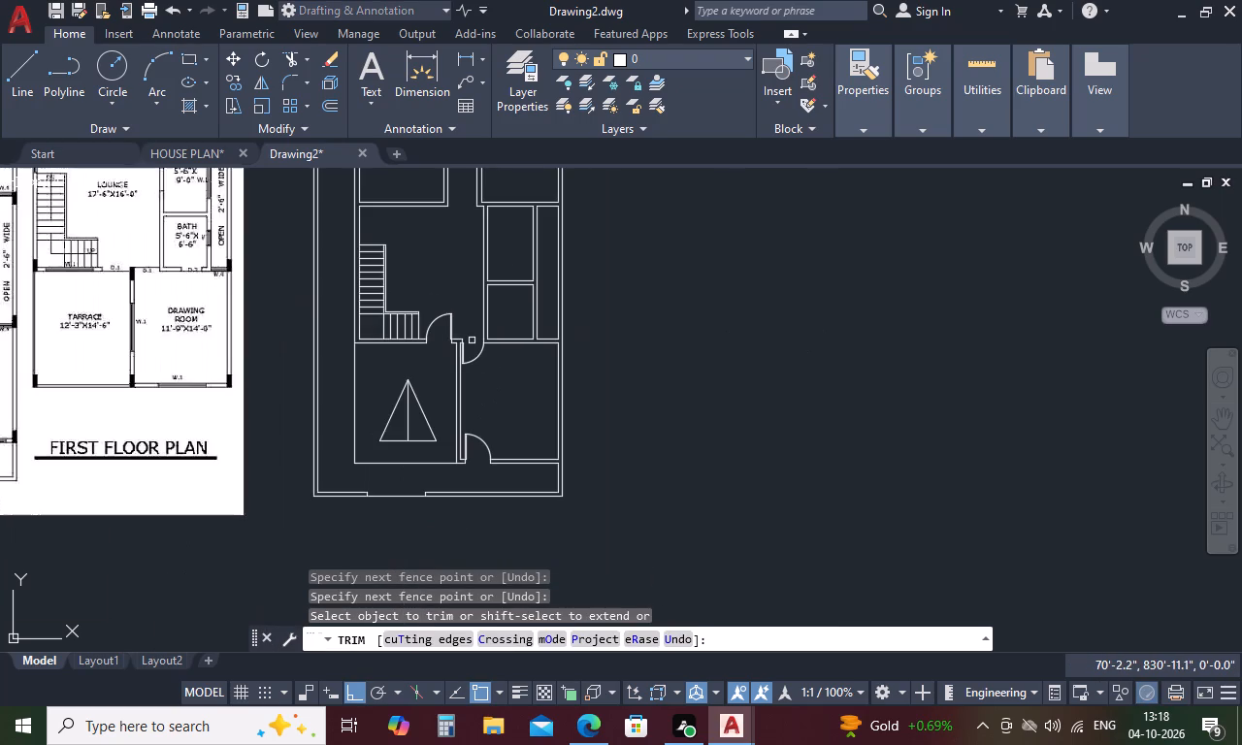
pyautogui.scroll(-2, 472, 343)
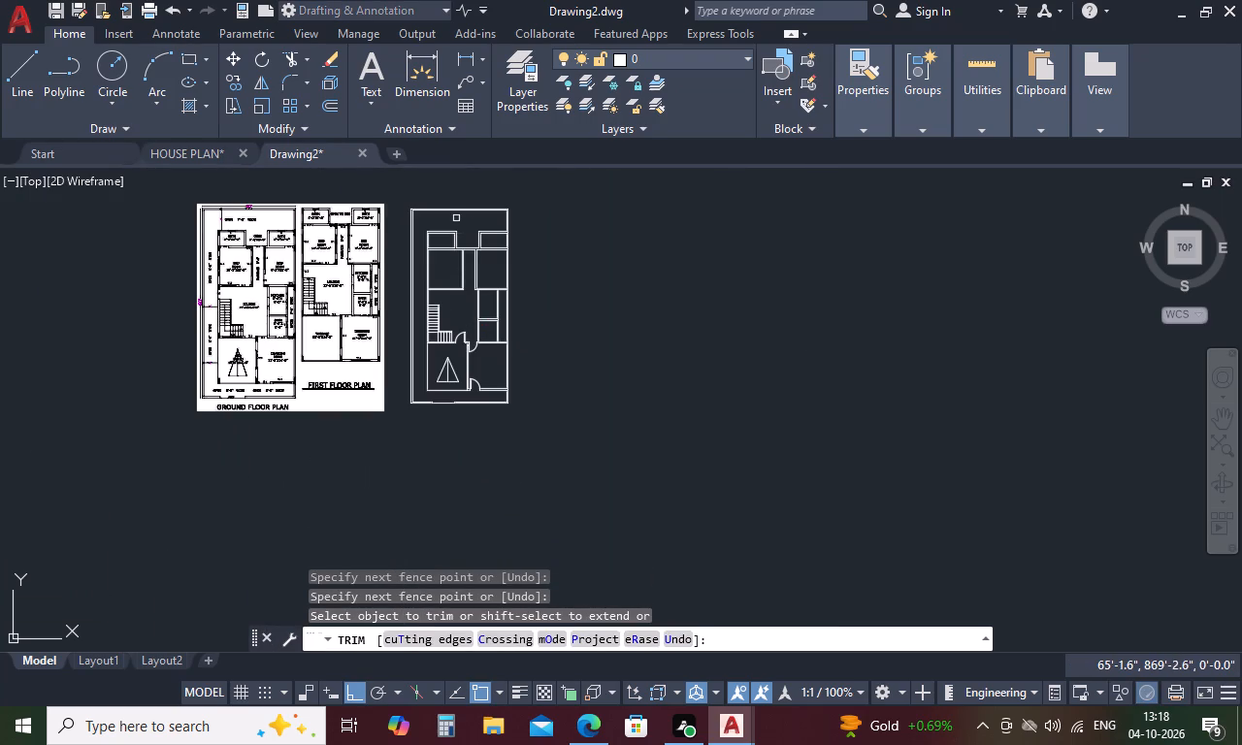
pyautogui.scroll(3, 158, 292)
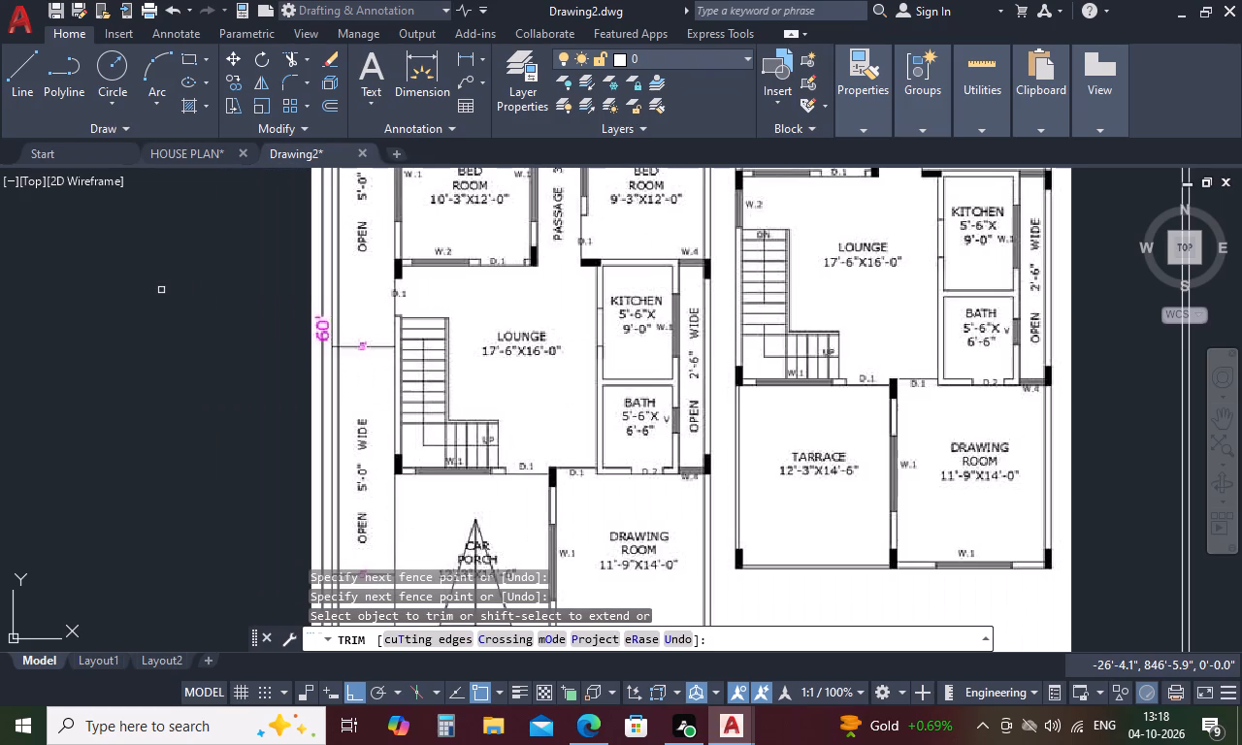
pyautogui.scroll(-2, 165, 286)
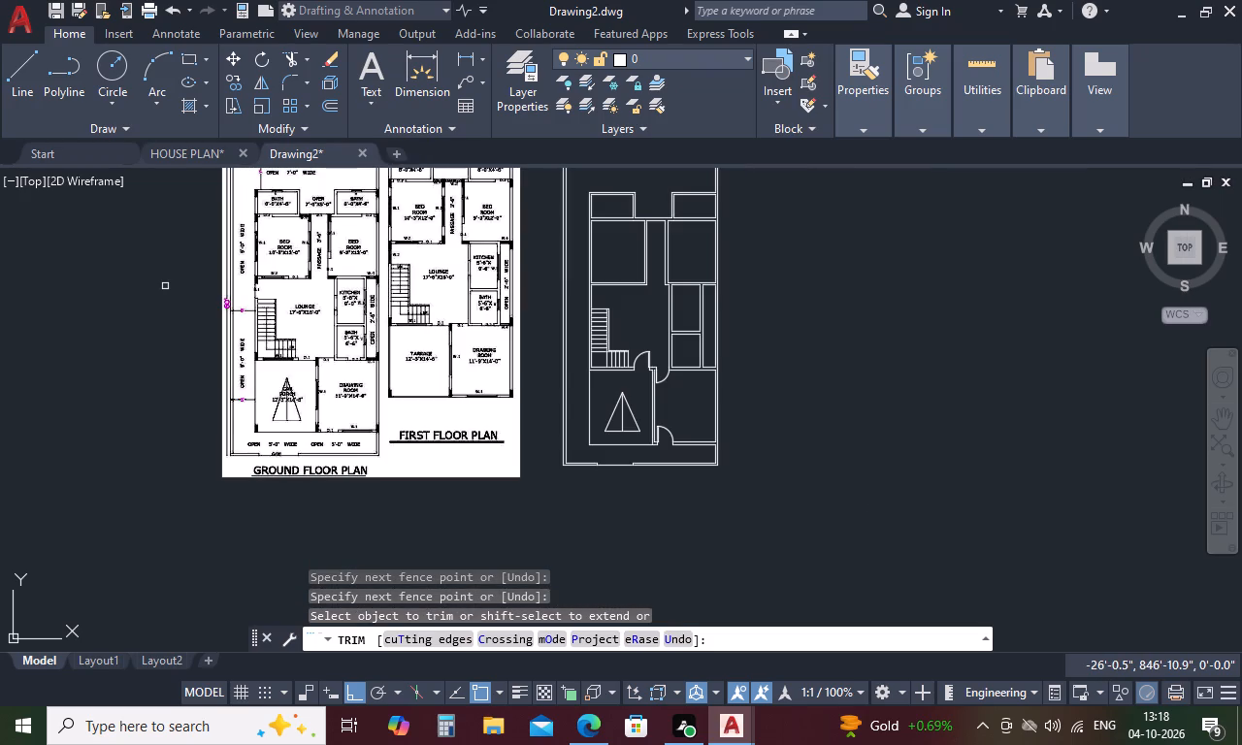
pyautogui.press('space')
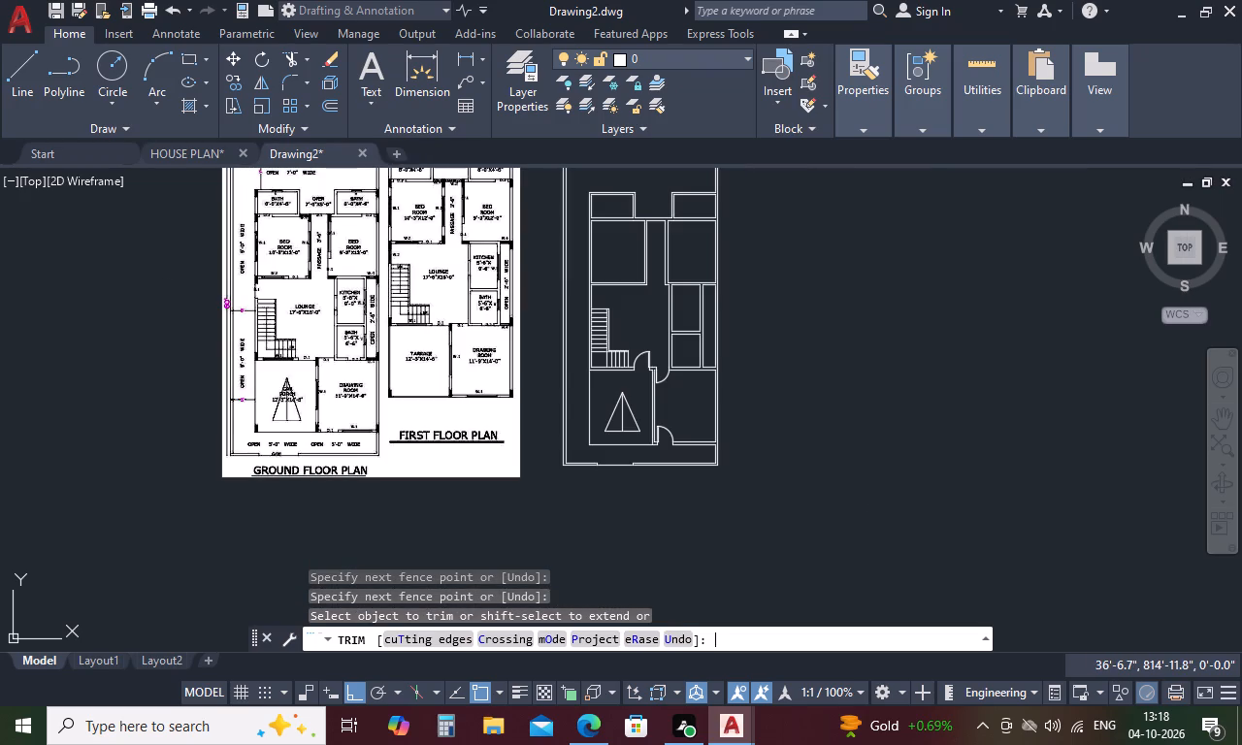
# Copy the car porch–lounge door with both jambs from its leaf base to the 10'-3" bedroom's lounge wall, near the passage, with Ortho off.
pyautogui.scroll(3, 652, 360)
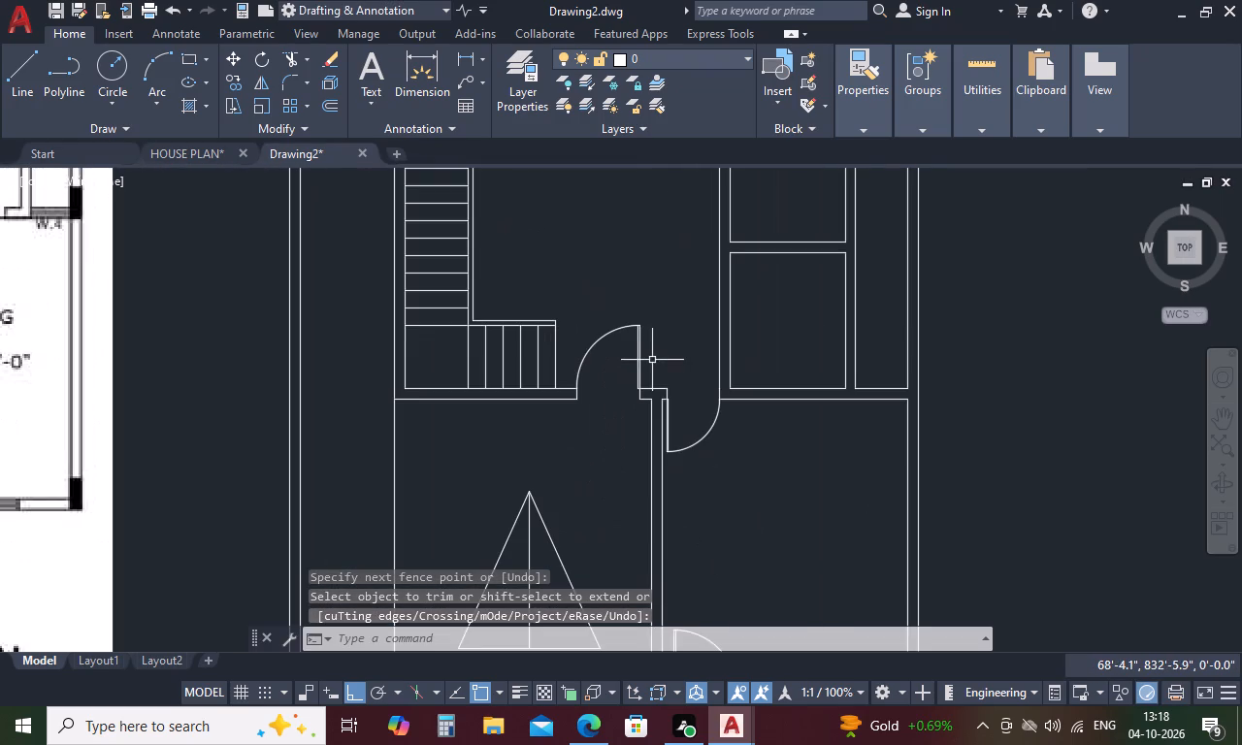
pyautogui.moveTo(652, 352); pyautogui.dragTo(606, 309)
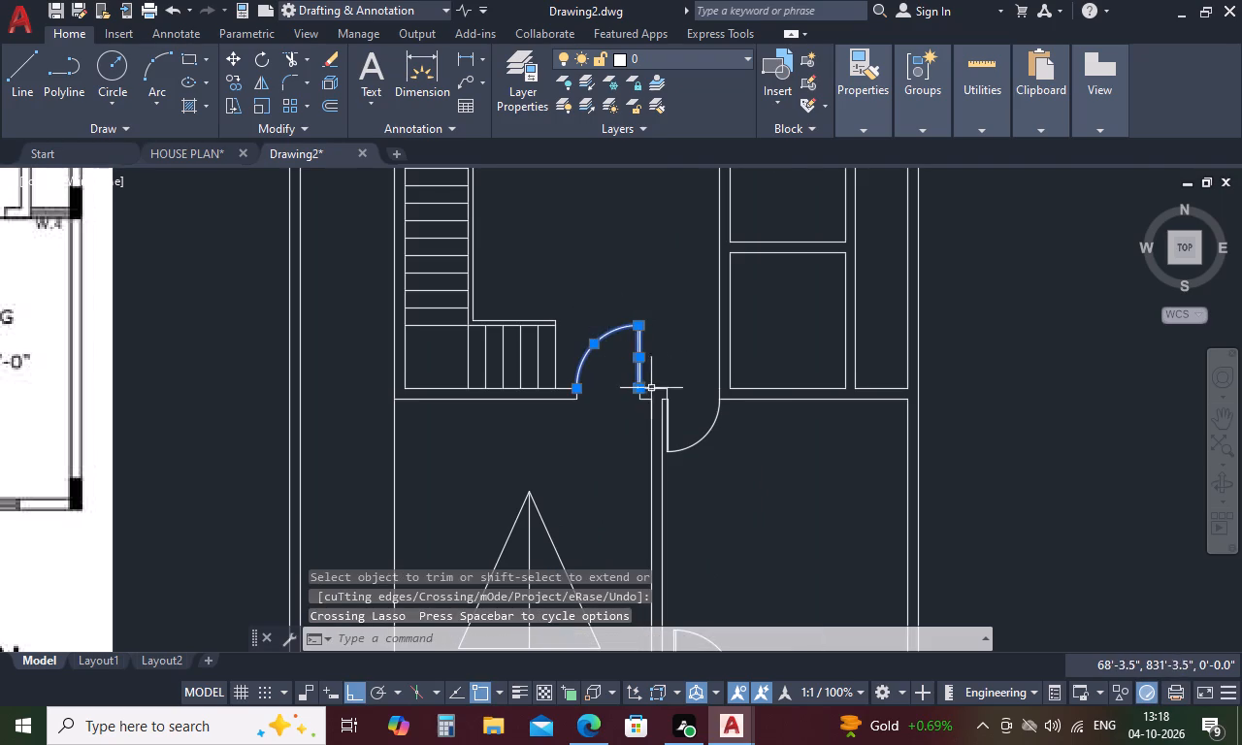
pyautogui.scroll(4, 651, 392)
pyautogui.moveTo(623, 403); pyautogui.dragTo(486, 435)
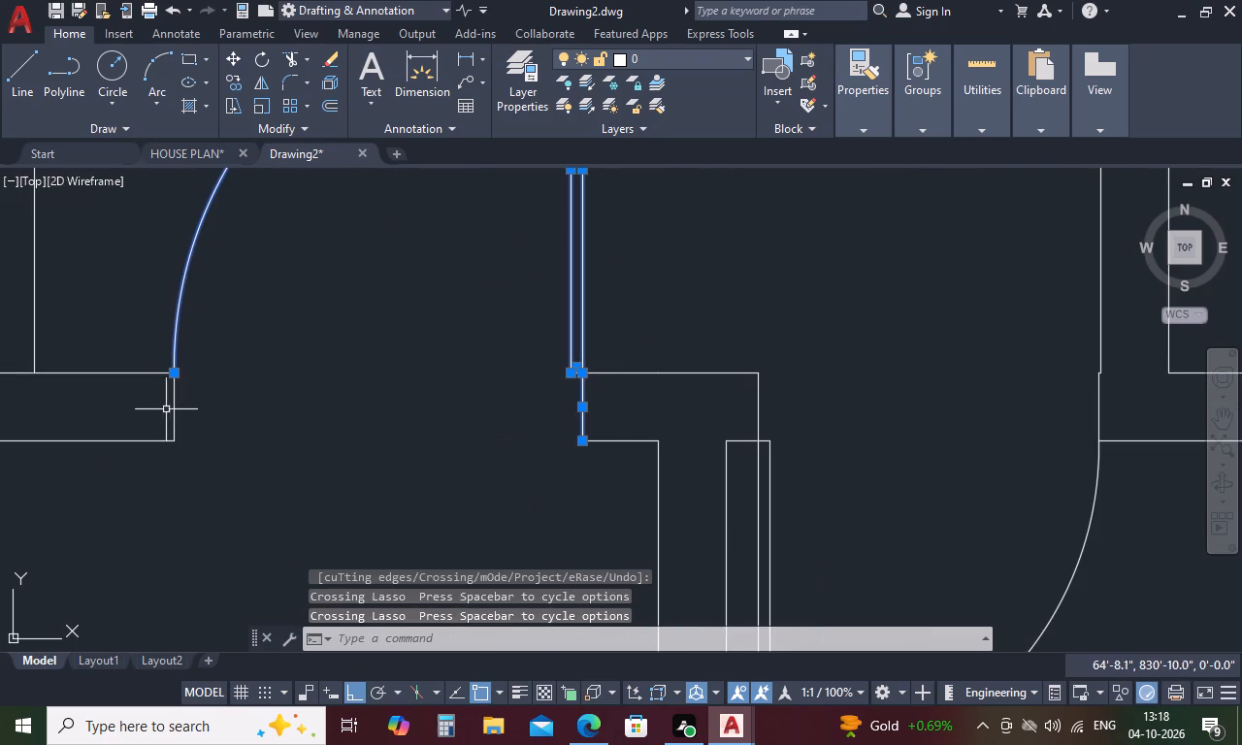
pyautogui.moveTo(155, 398); pyautogui.dragTo(201, 426)
pyautogui.moveTo(206, 426); pyautogui.dragTo(144, 403)
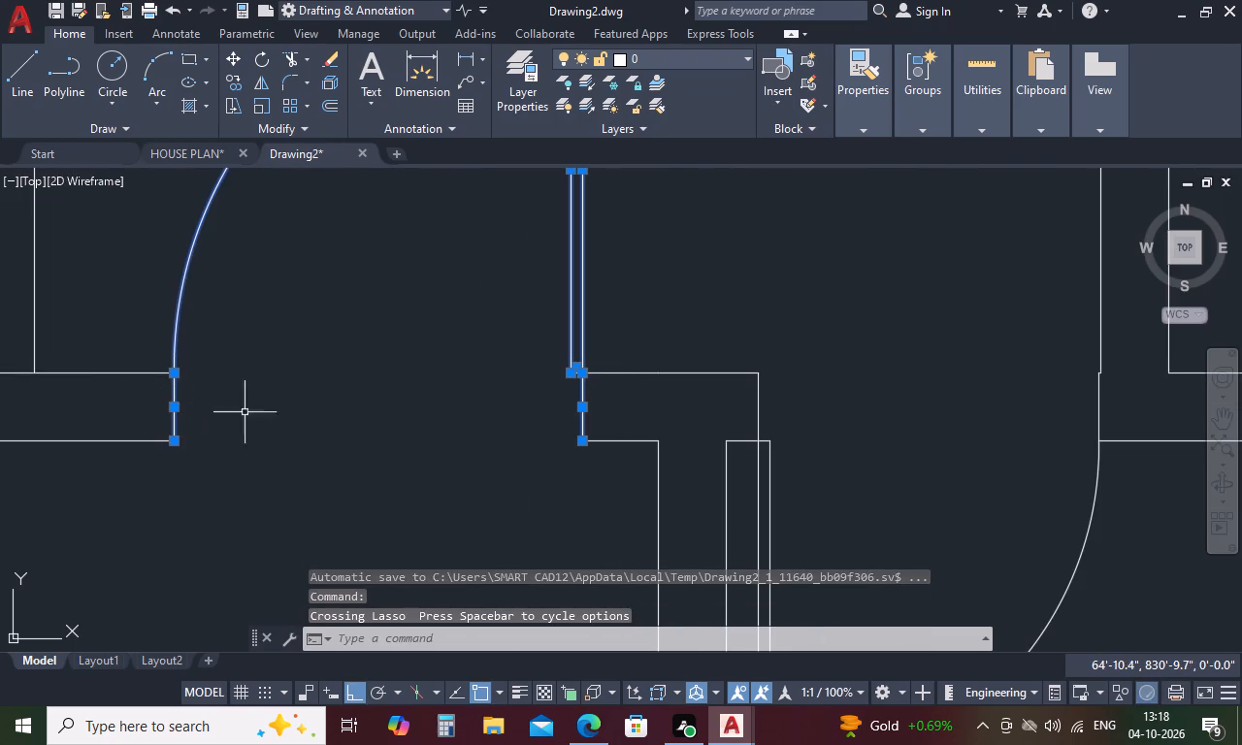
pyautogui.rightClick(286, 410)
pyautogui.click(334, 424)
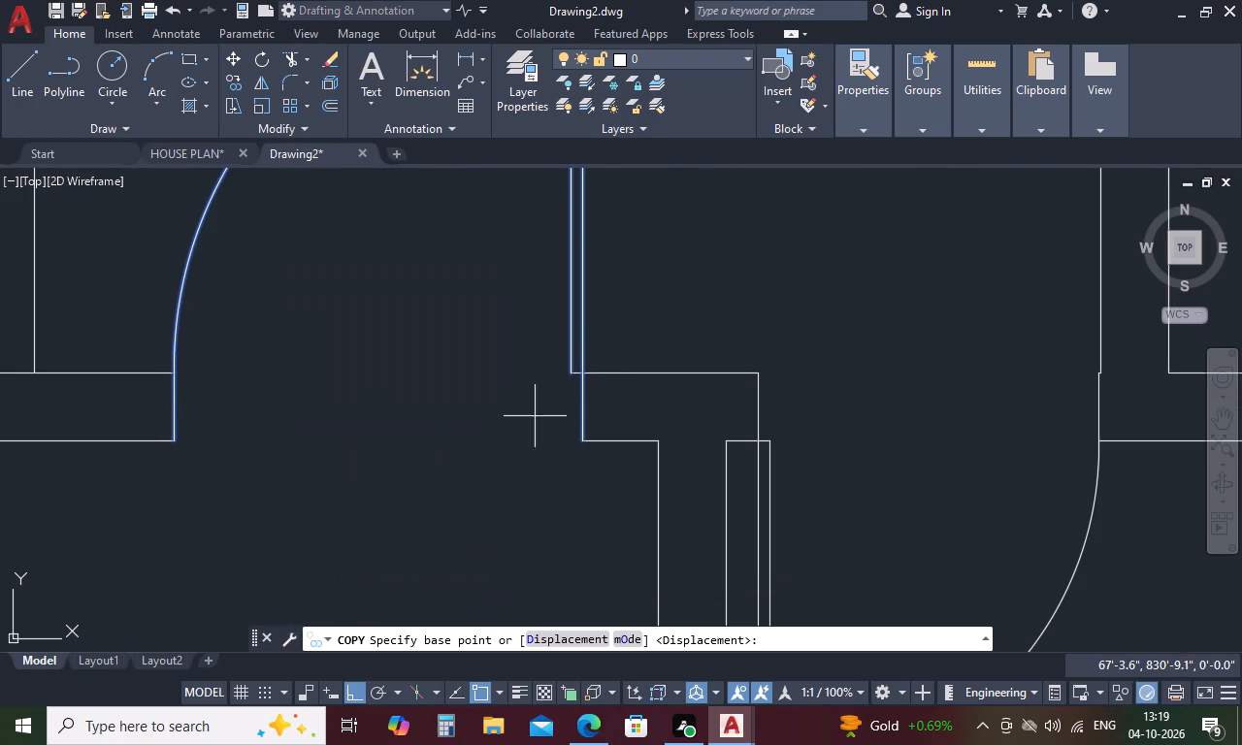
pyautogui.click(581, 372)
pyautogui.scroll(-5, 492, 493)
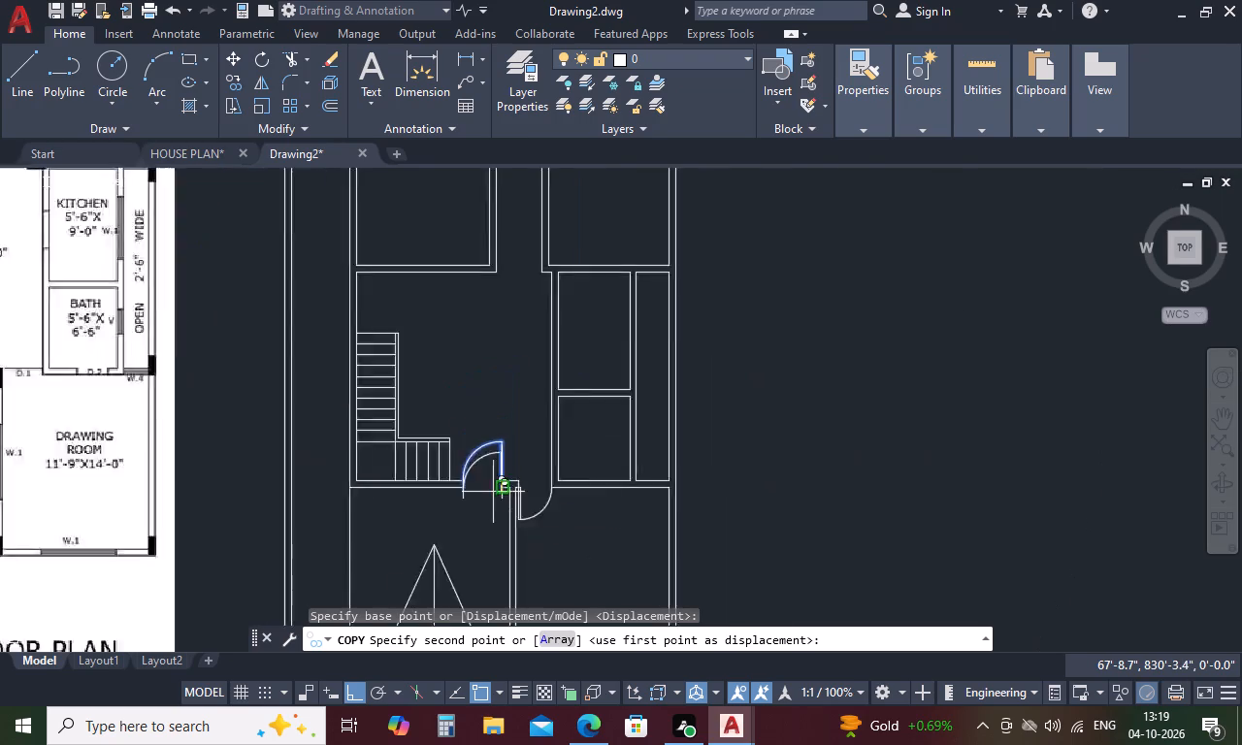
pyautogui.scroll(-2, 493, 492)
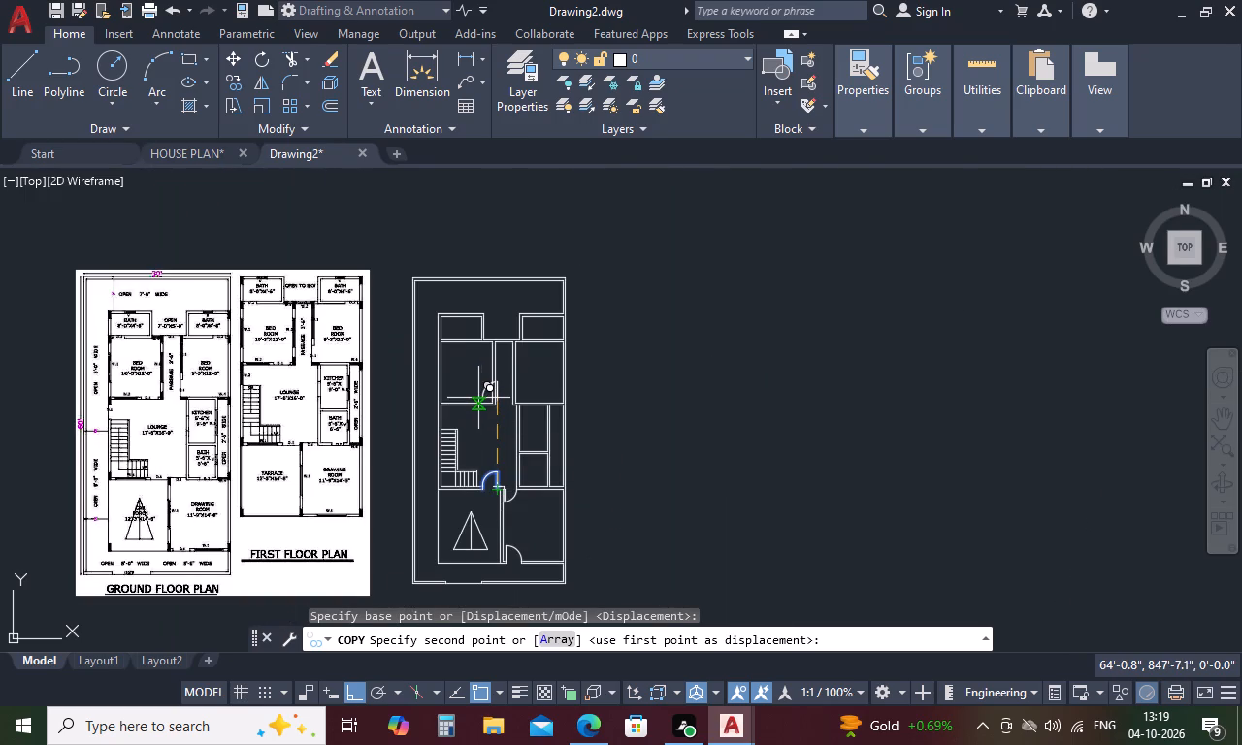
pyautogui.press('F8')
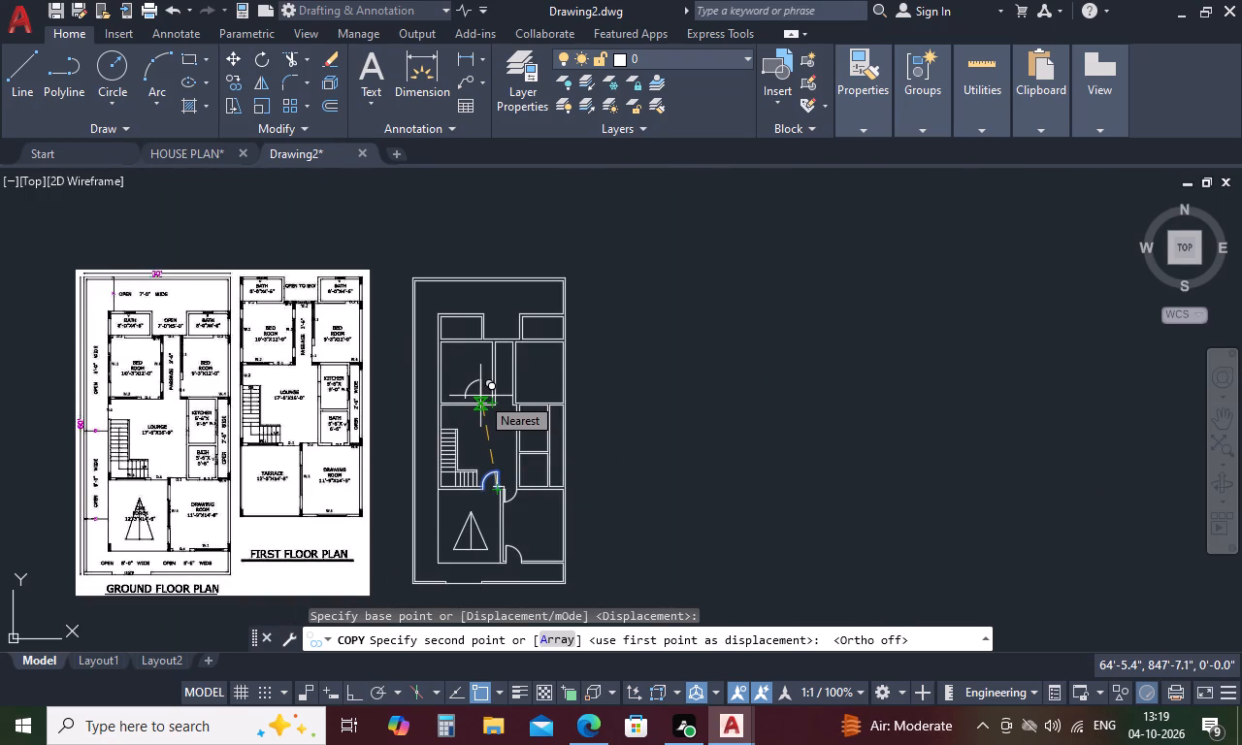
pyautogui.scroll(4, 484, 396)
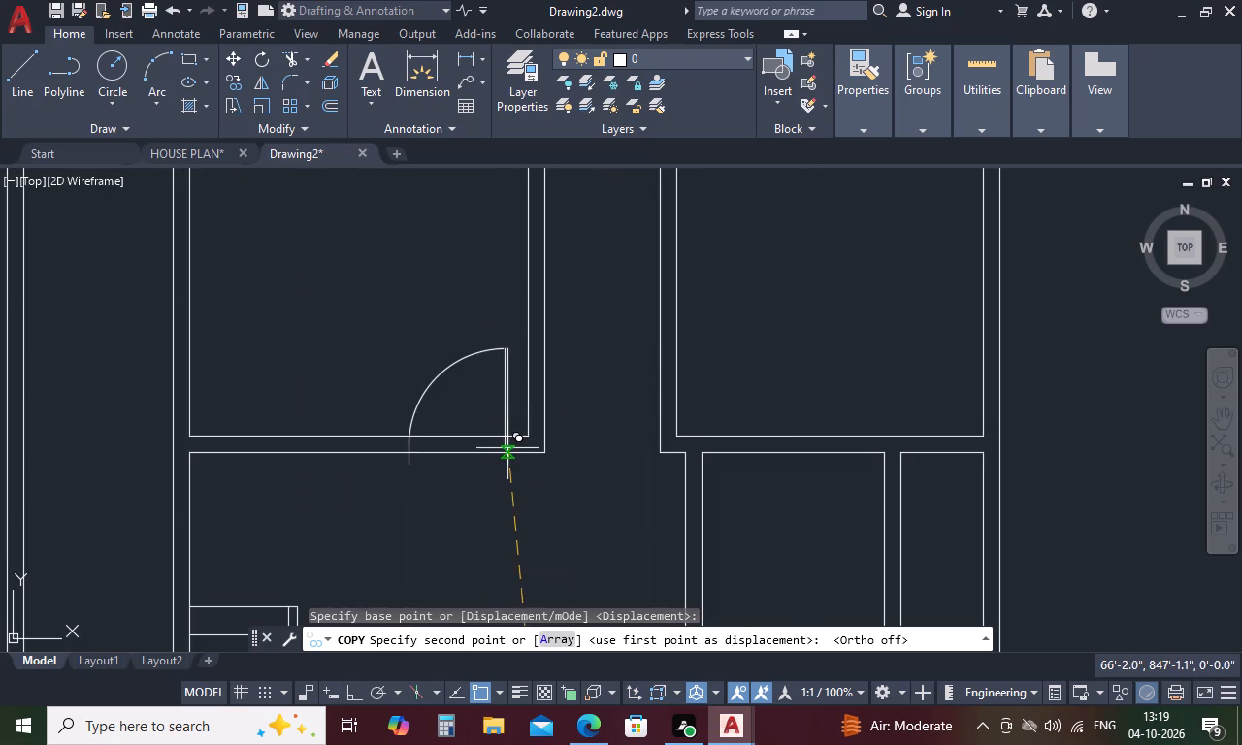
pyautogui.scroll(4, 501, 437)
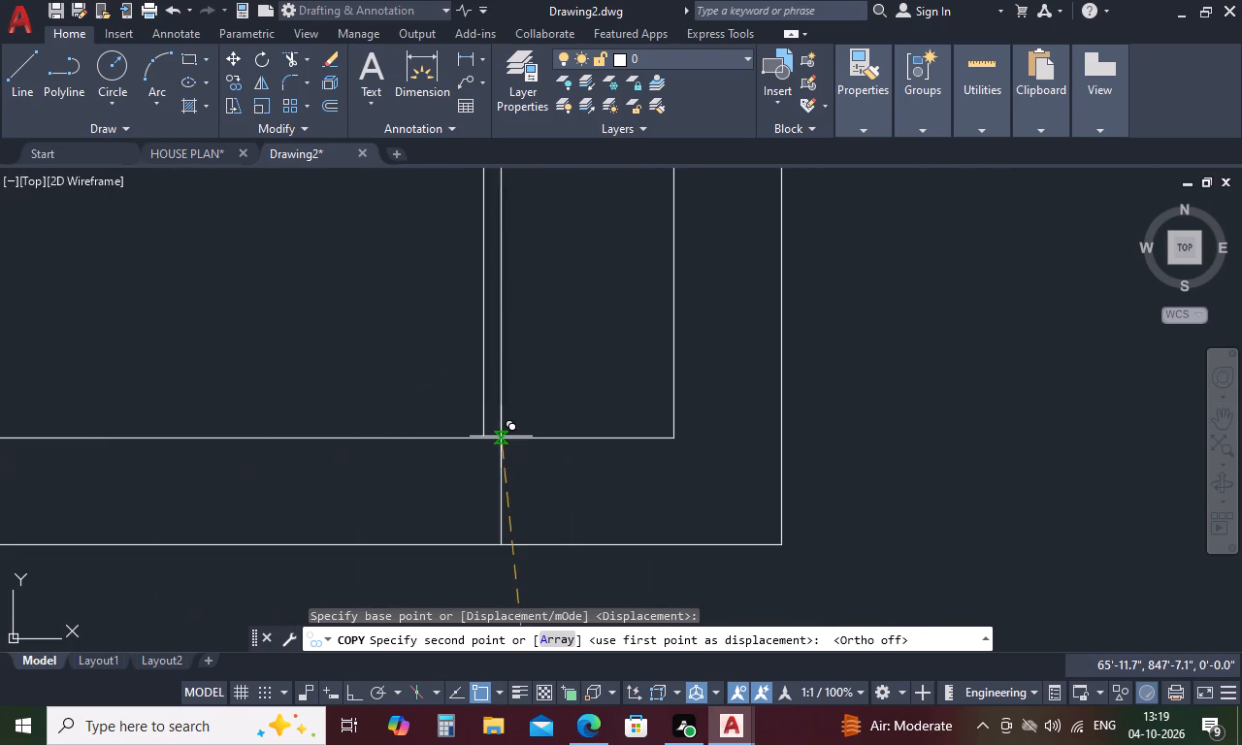
pyautogui.click(564, 439)
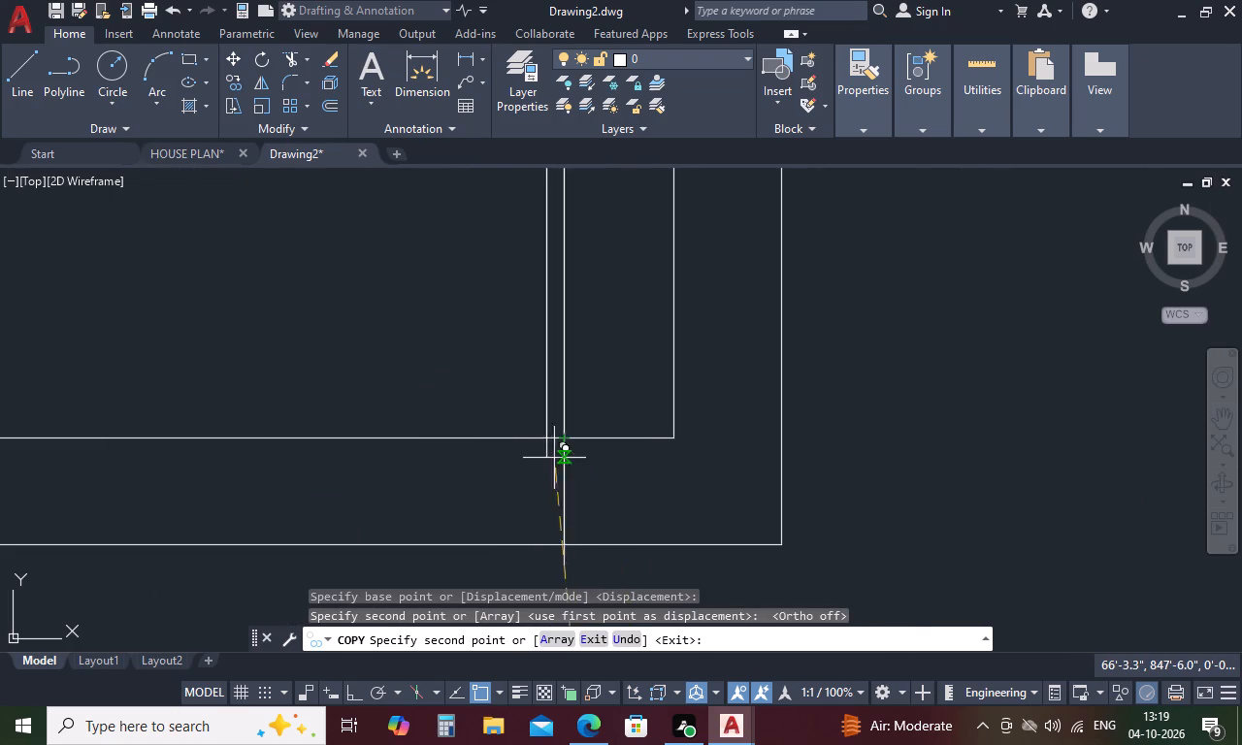
# Place a second copy of the door on the 9'-3" bedroom's passage wall, just above its lounge-side corner.
pyautogui.scroll(-6, 509, 439)
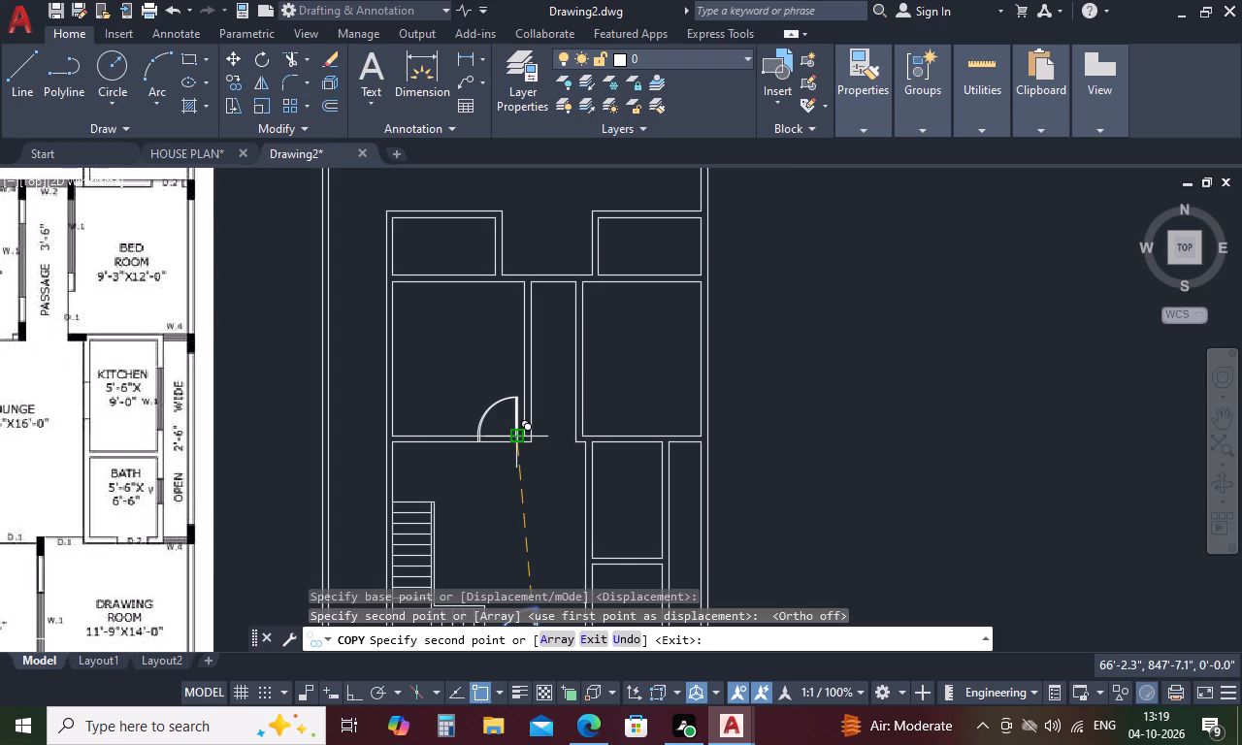
pyautogui.scroll(3, 582, 419)
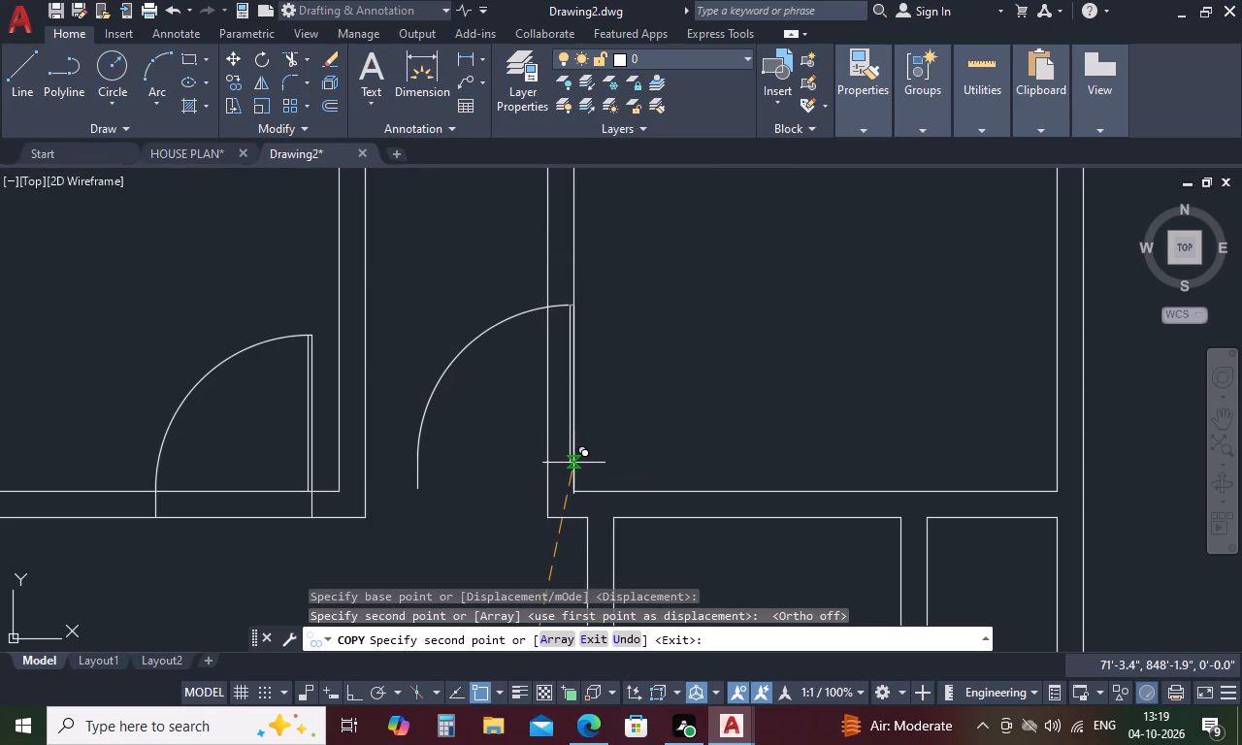
pyautogui.click(575, 456)
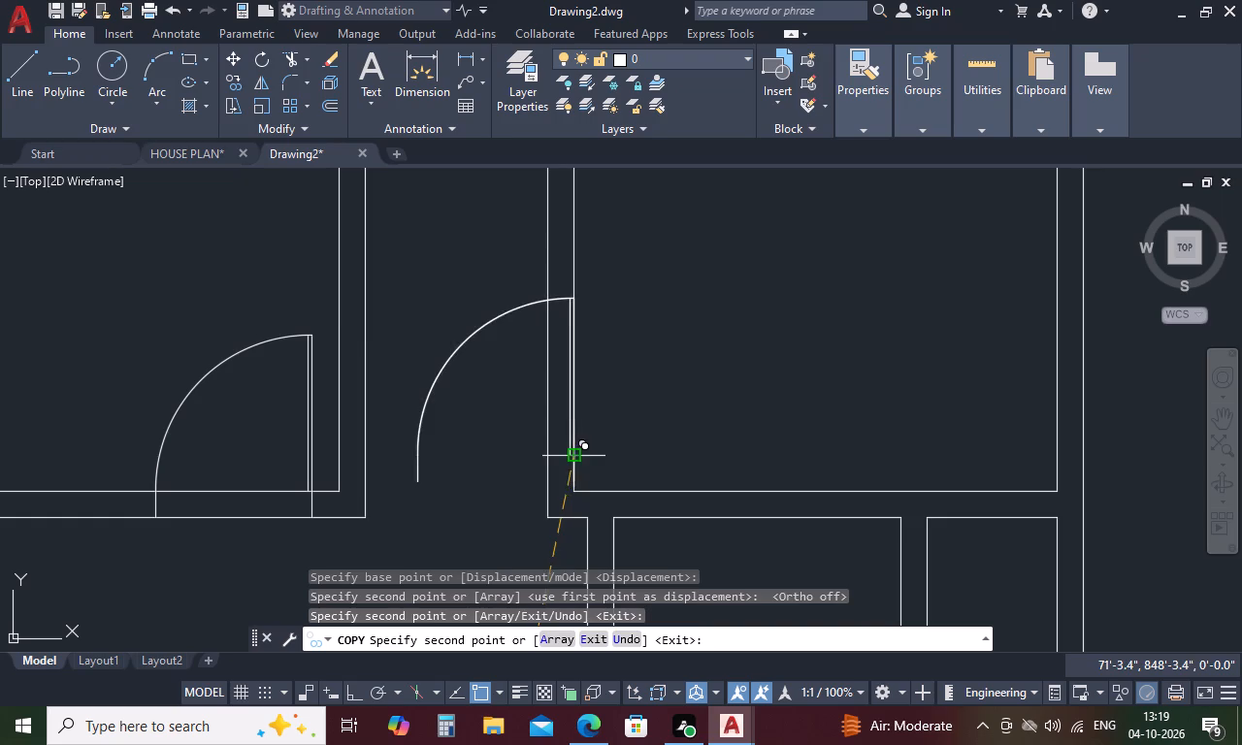
pyautogui.press('Escape')
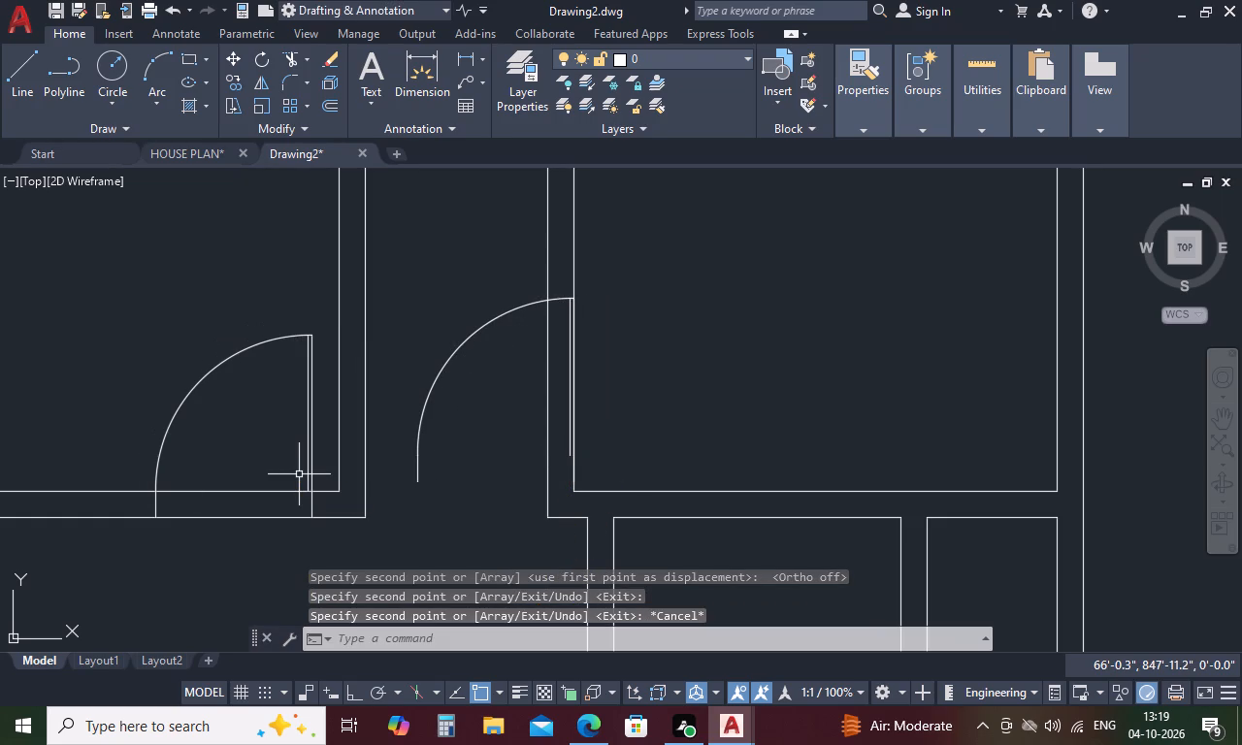
# Trim both wall lines between the door jambs to open the doorway between the 10'-3" bedroom and the lounge.
pyautogui.write('TR')
pyautogui.press('space')
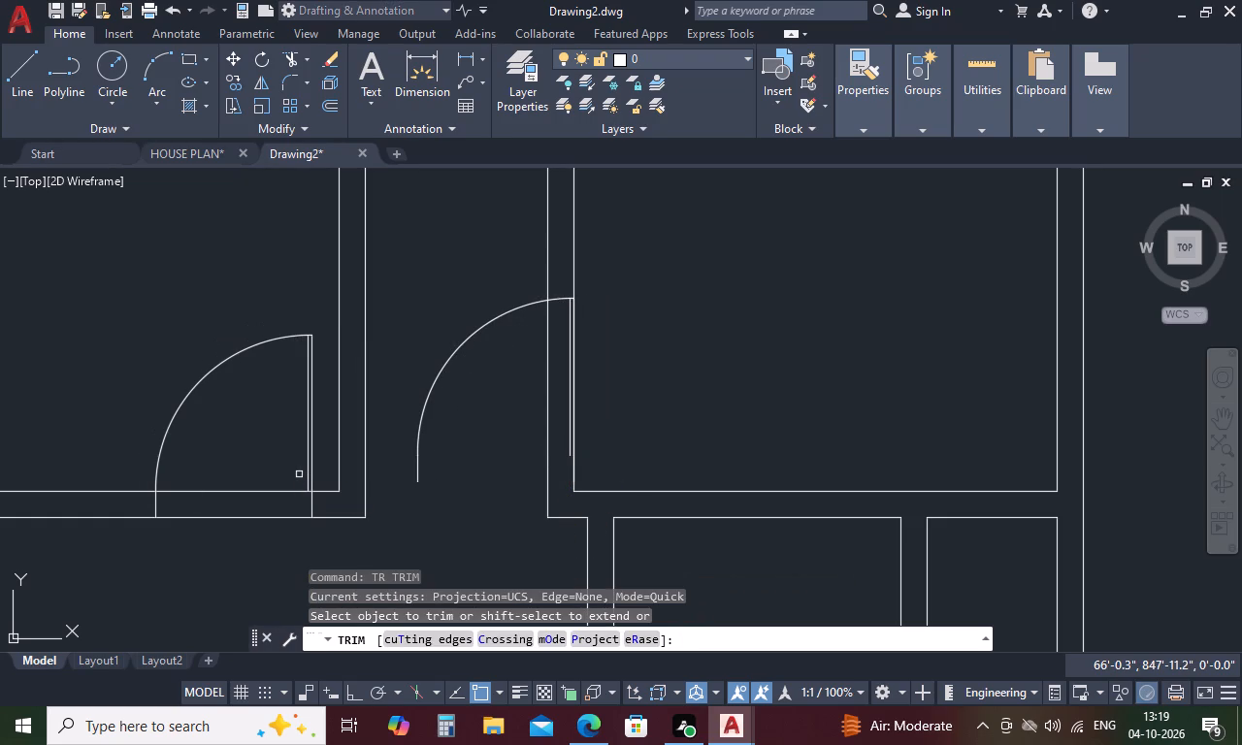
pyautogui.moveTo(263, 474); pyautogui.dragTo(241, 533)
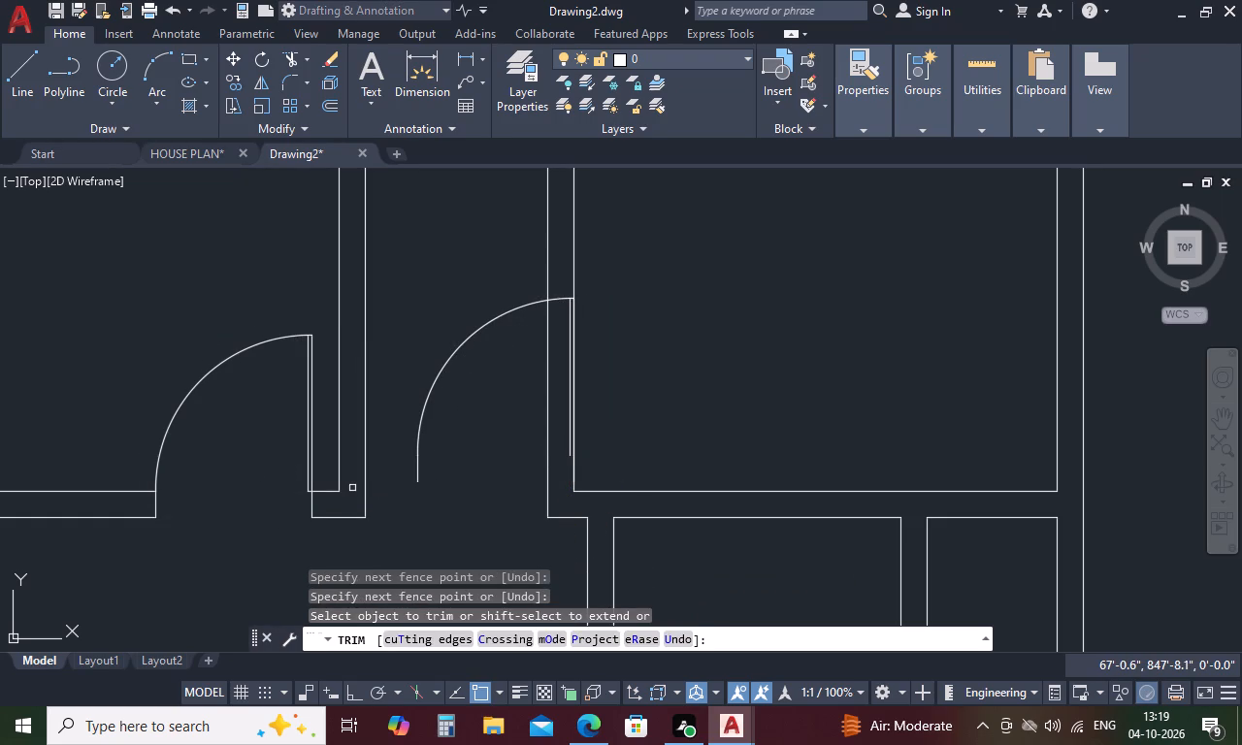
pyautogui.press('Escape')
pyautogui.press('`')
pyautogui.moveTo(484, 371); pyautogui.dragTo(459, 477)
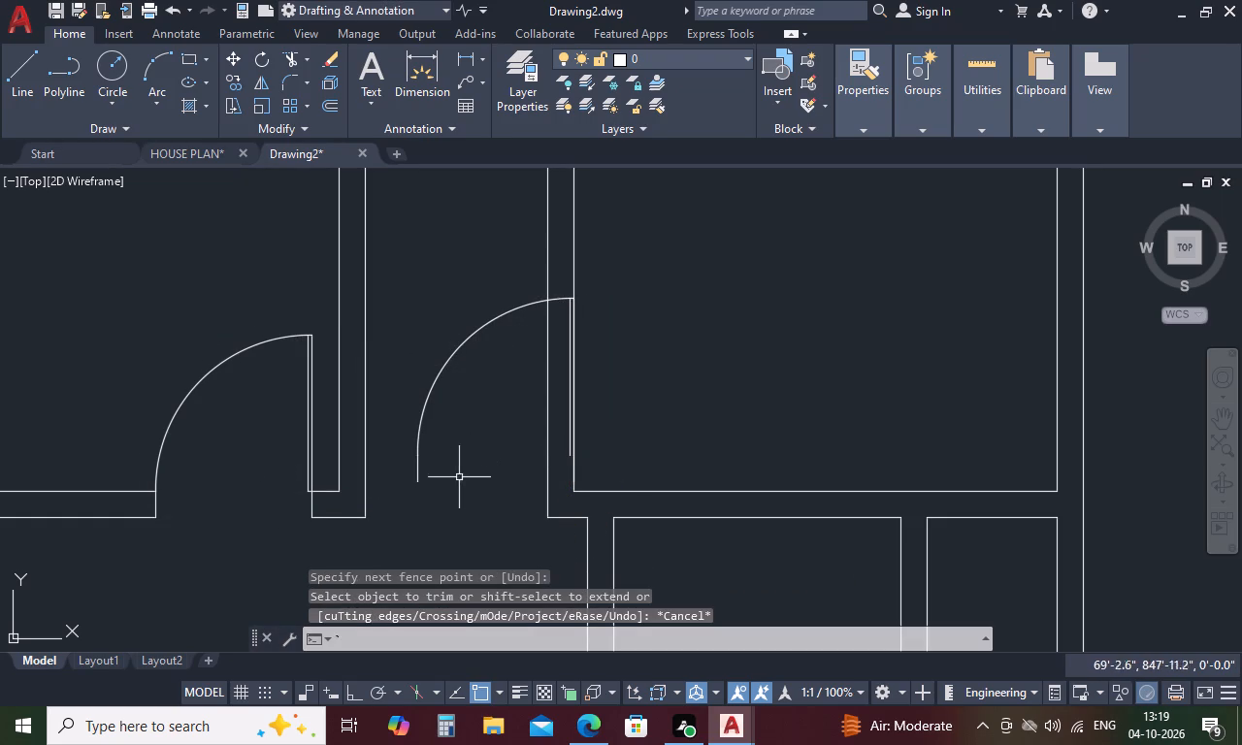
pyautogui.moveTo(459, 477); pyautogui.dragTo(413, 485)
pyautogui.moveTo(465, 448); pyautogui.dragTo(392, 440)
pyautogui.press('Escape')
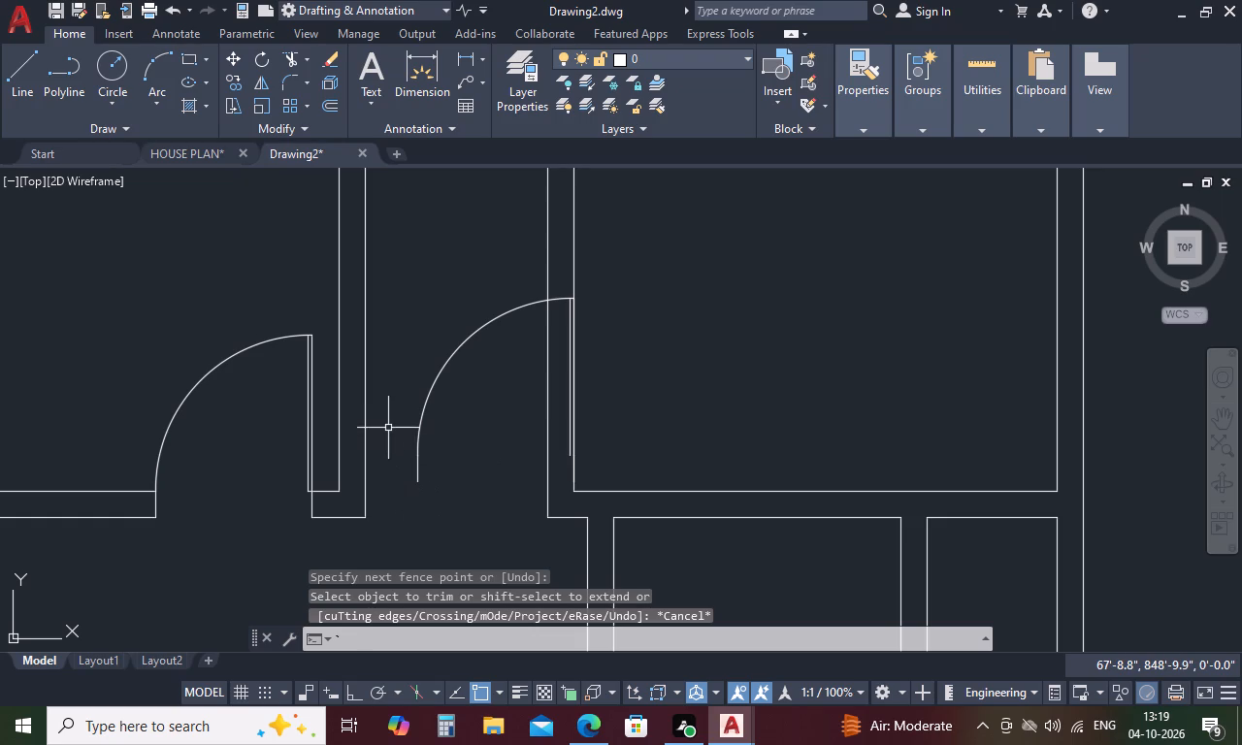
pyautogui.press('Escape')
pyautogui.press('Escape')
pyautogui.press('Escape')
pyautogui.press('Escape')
# Rotate the 9'-3" bedroom's door with both jambs by 270° about its leaf base so it swings into the bedroom.
pyautogui.moveTo(445, 460); pyautogui.dragTo(445, 461)
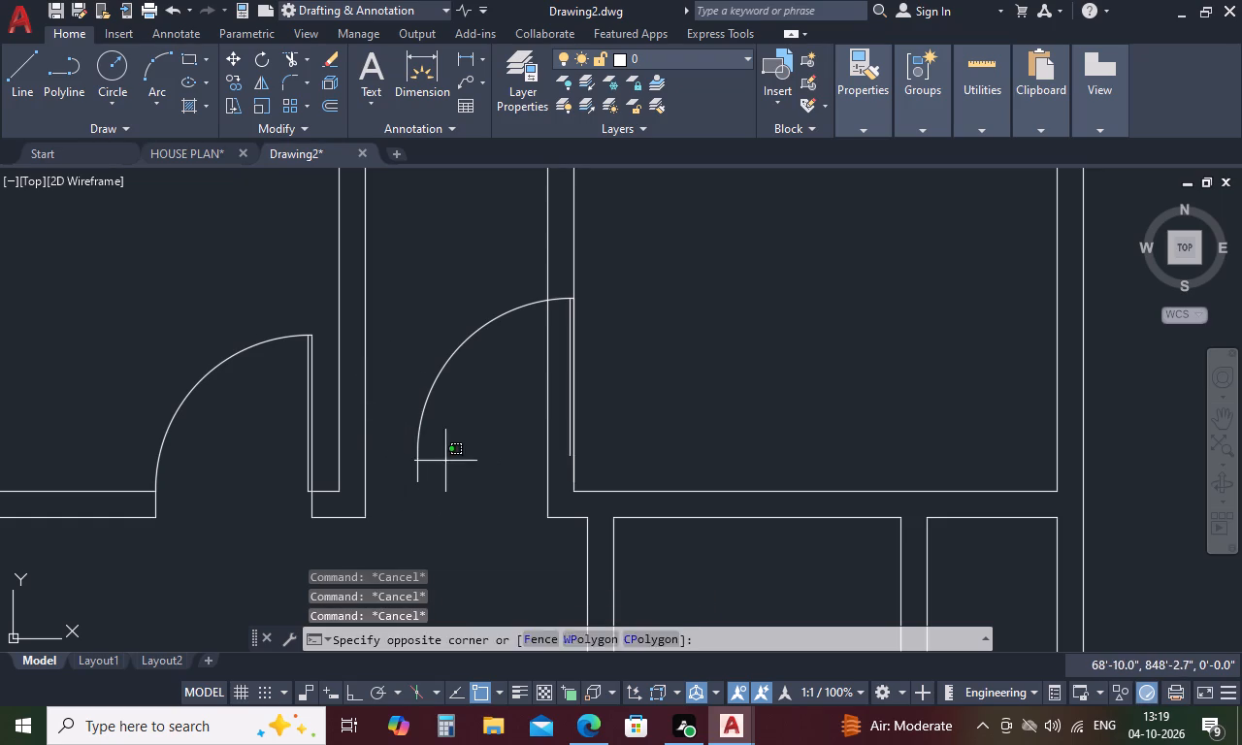
pyautogui.moveTo(445, 461); pyautogui.dragTo(487, 359)
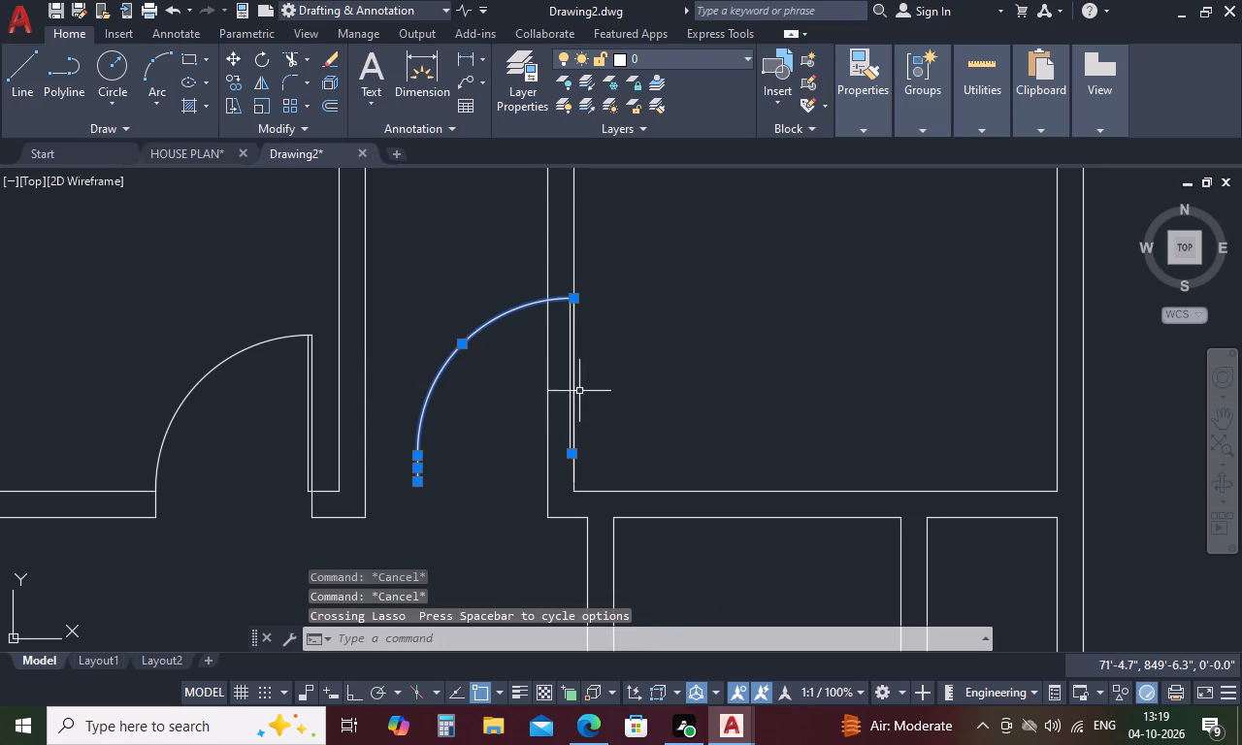
pyautogui.click(573, 392)
pyautogui.scroll(2, 571, 391)
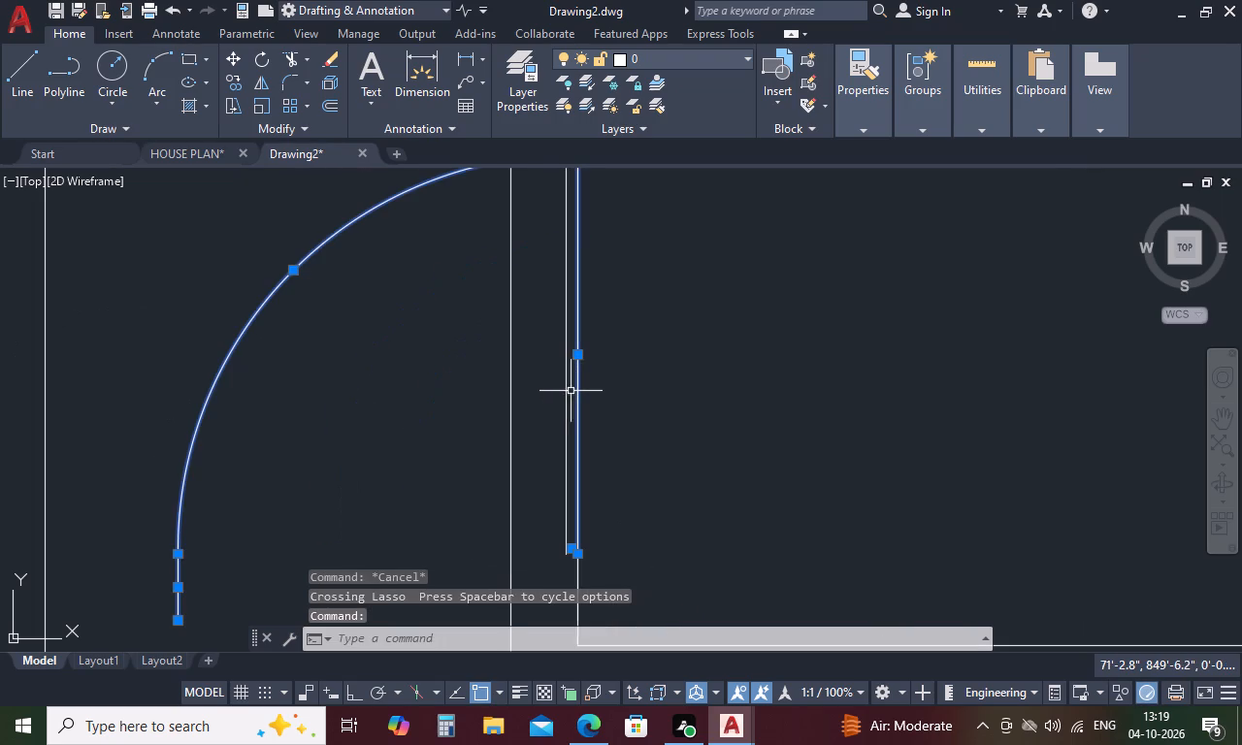
pyautogui.click(567, 397)
pyautogui.scroll(-2, 568, 389)
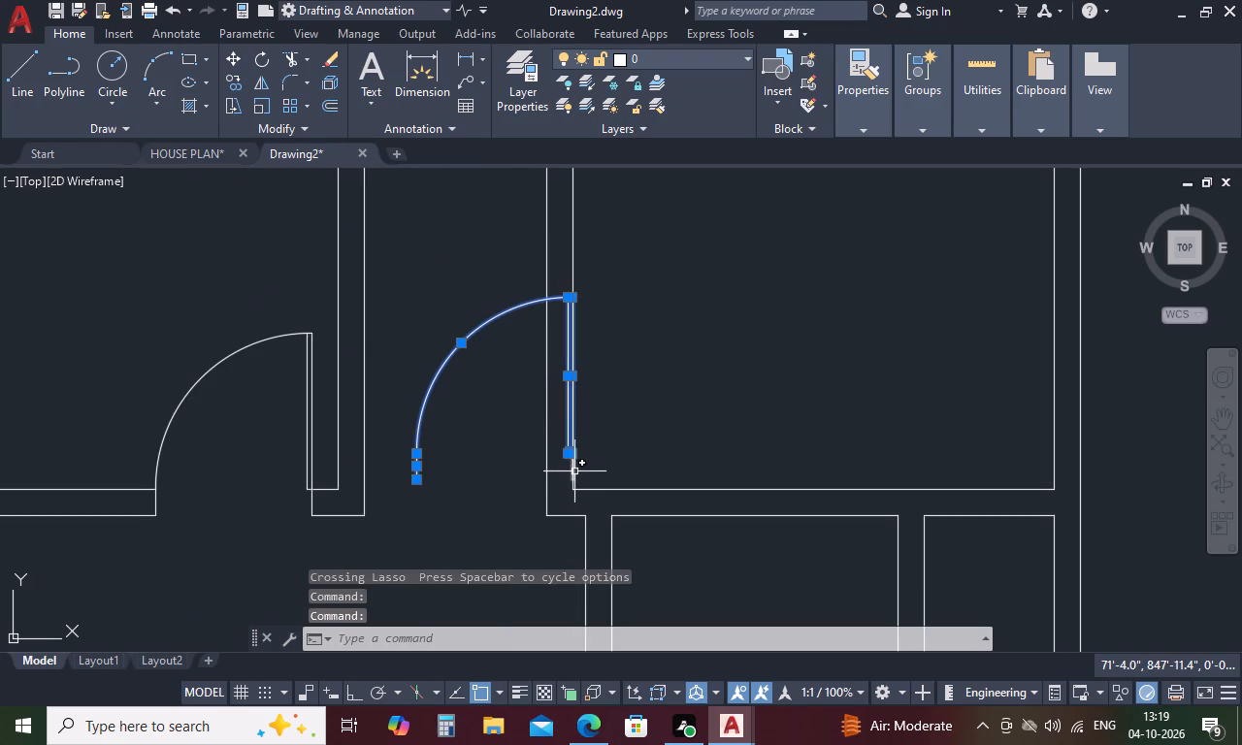
pyautogui.click(574, 471)
pyautogui.rightClick(556, 459)
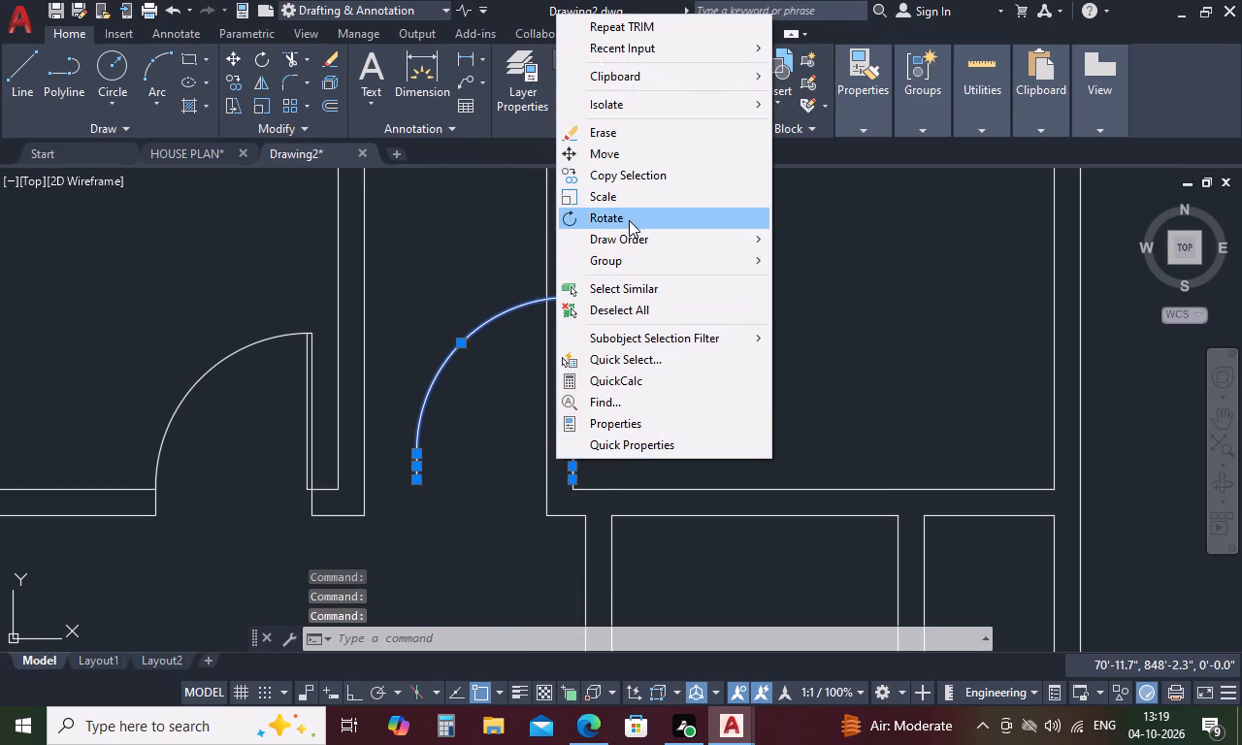
pyautogui.click(630, 215)
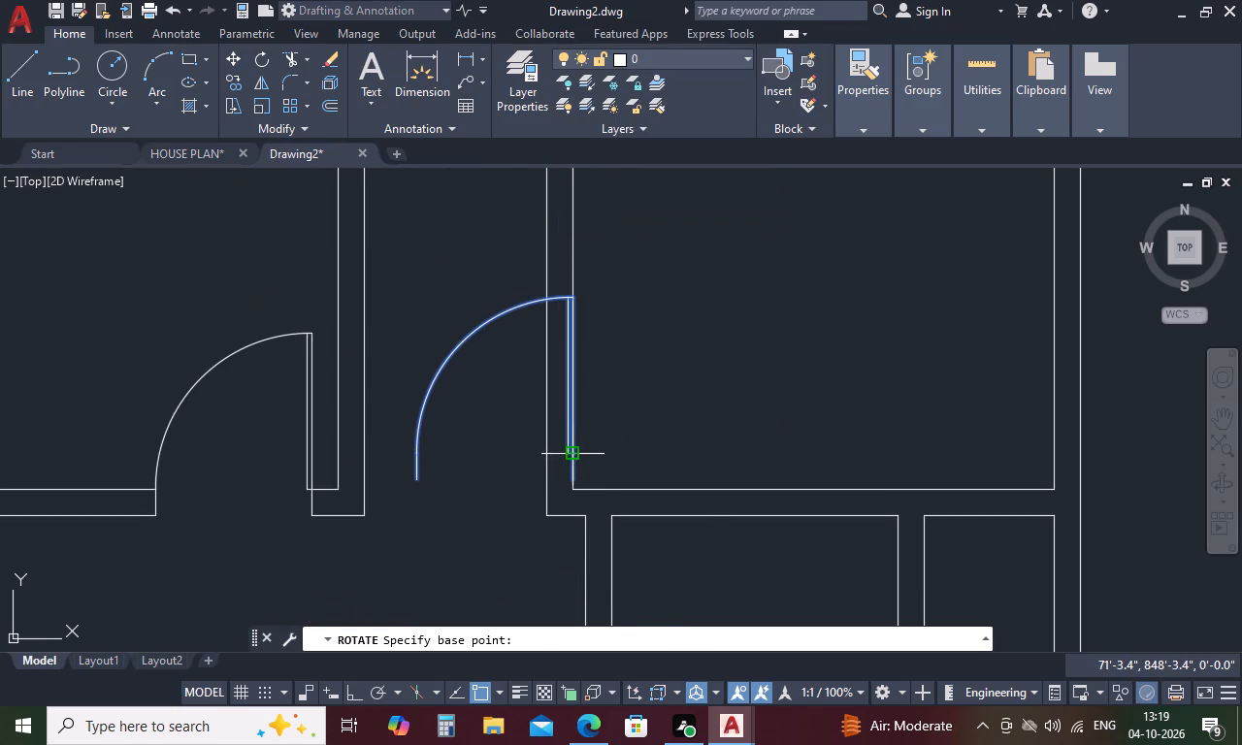
pyautogui.click(570, 449)
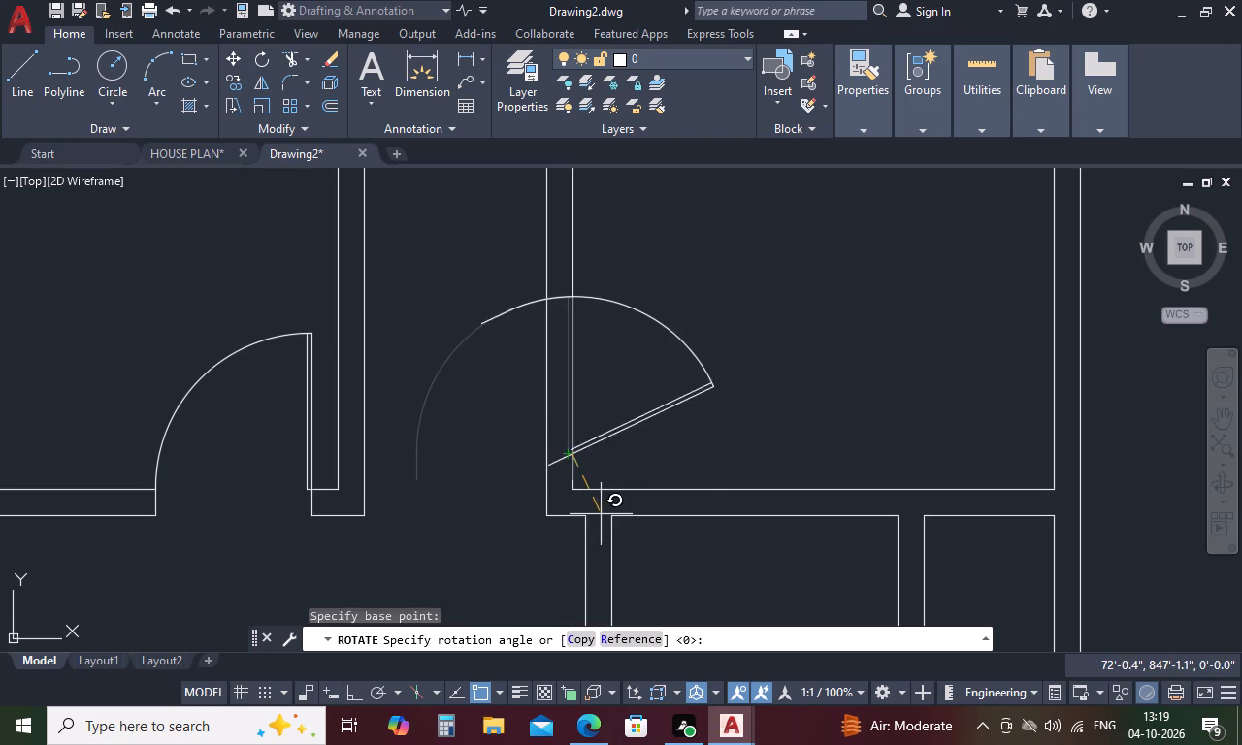
pyautogui.click(575, 493)
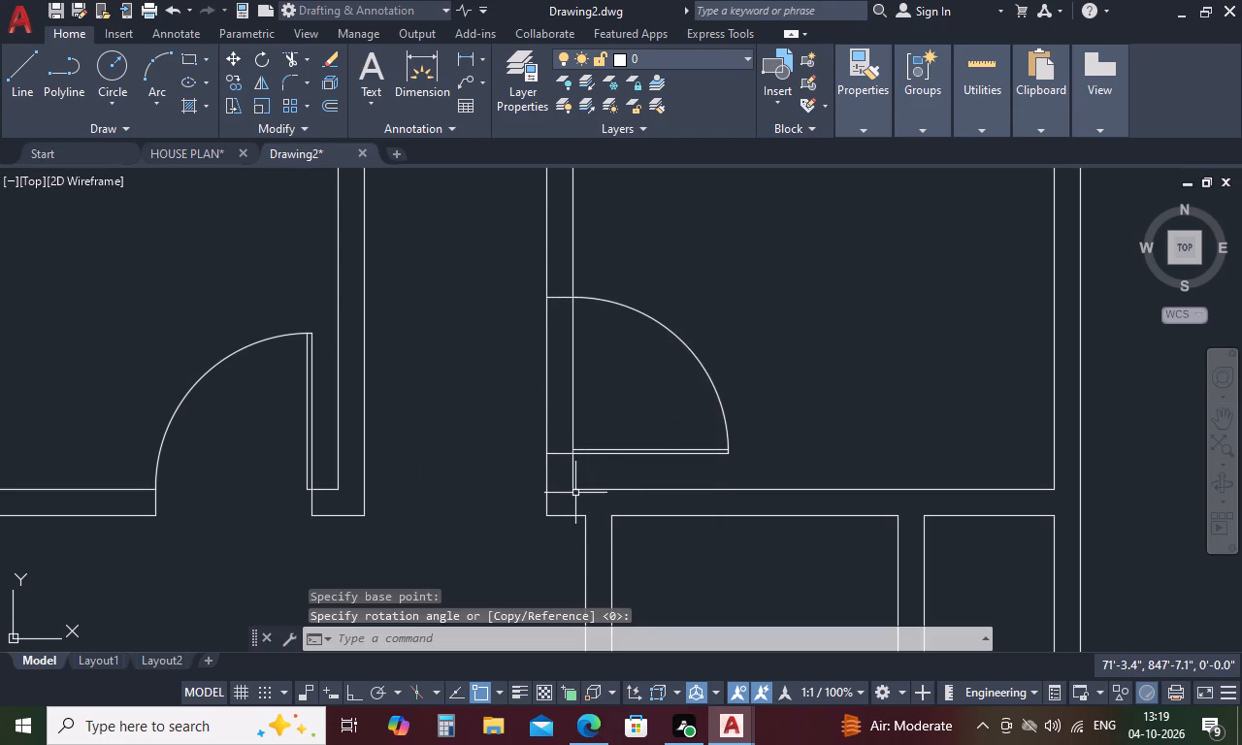
pyautogui.press('Escape')
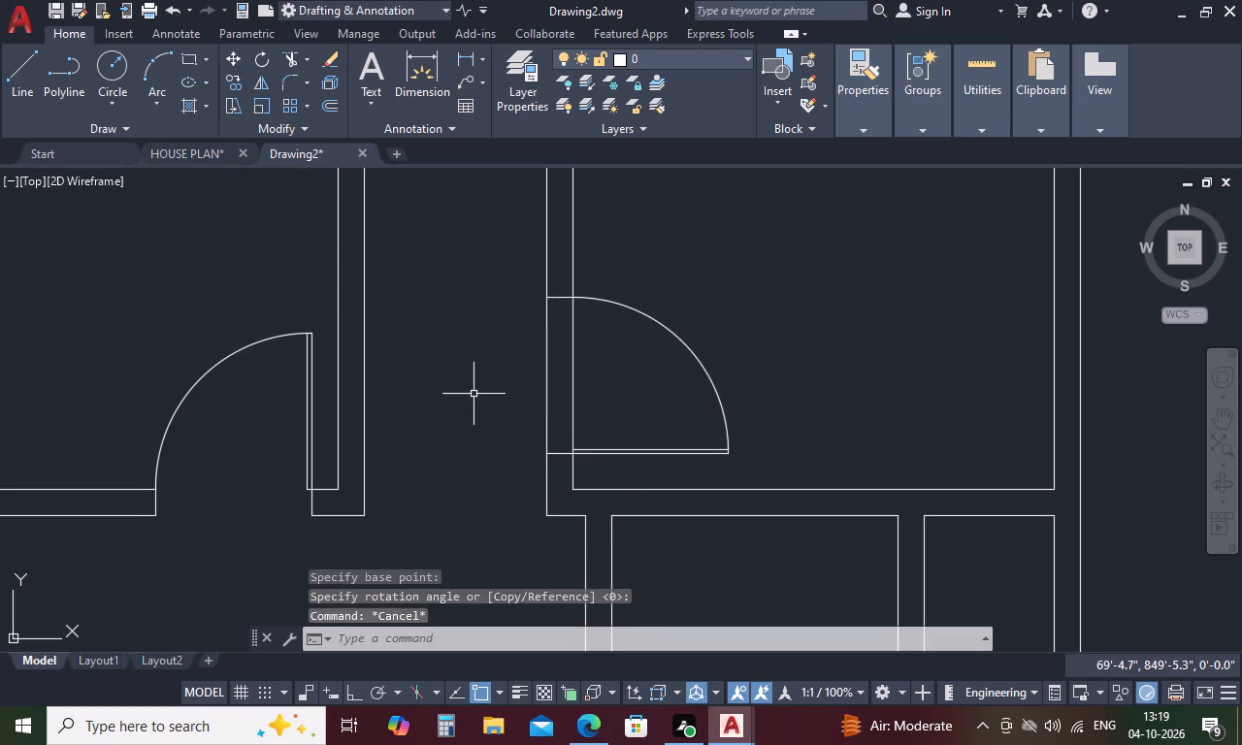
# Trim both passage wall lines between the jambs to open the 9'-3" bedroom's doorway.
pyautogui.write('TR')
pyautogui.press('space')
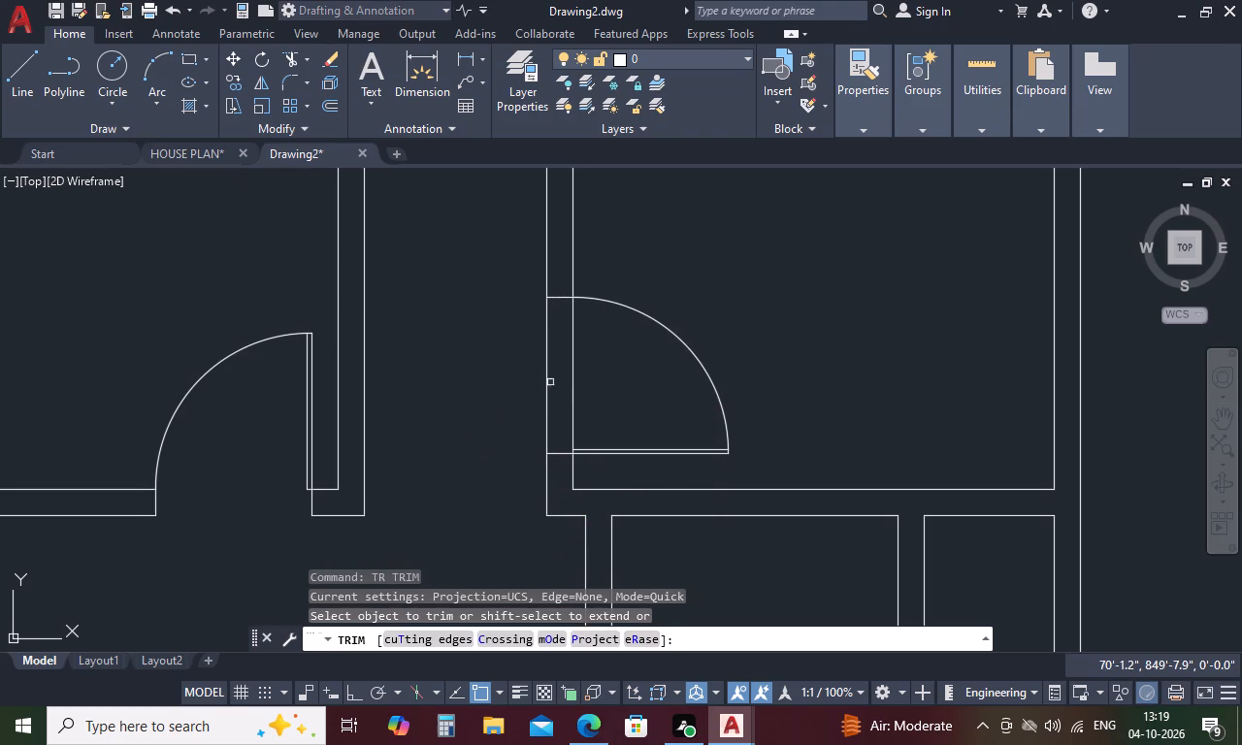
pyautogui.moveTo(599, 388); pyautogui.dragTo(536, 398)
pyautogui.scroll(-4, 562, 381)
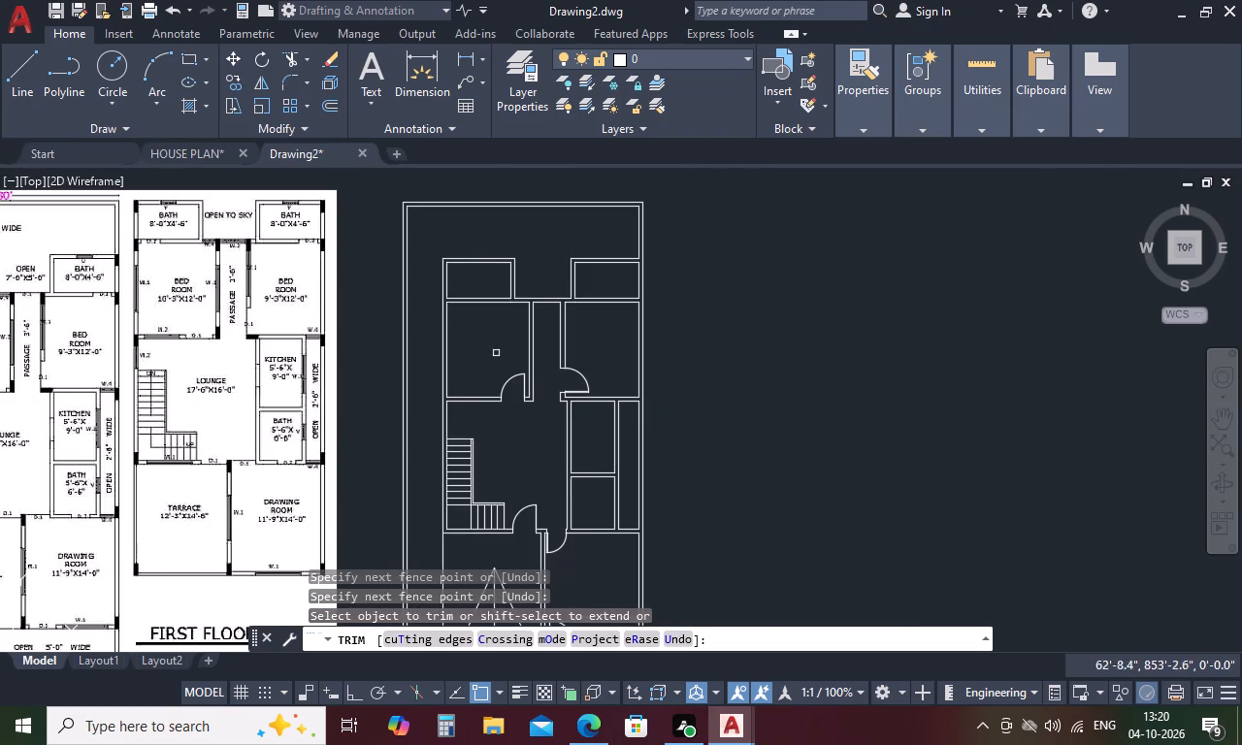
pyautogui.scroll(-1, 538, 338)
pyautogui.scroll(2, 556, 502)
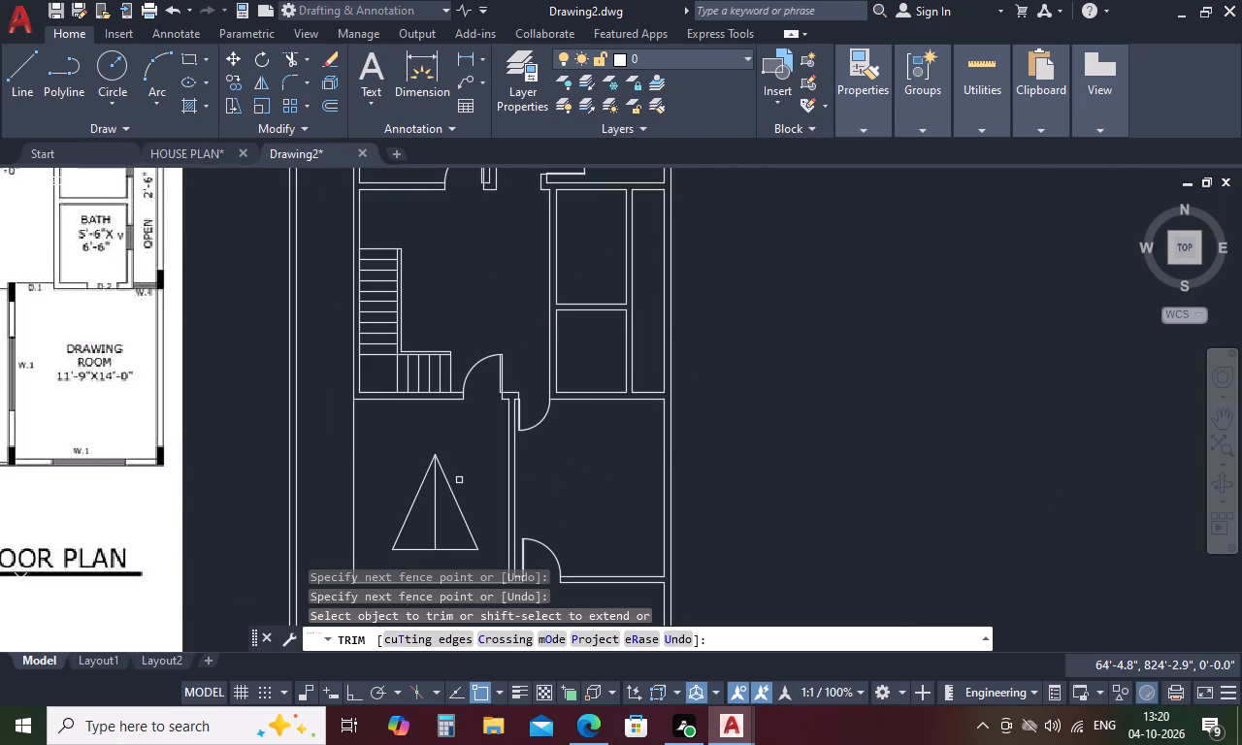
pyautogui.press('Escape')
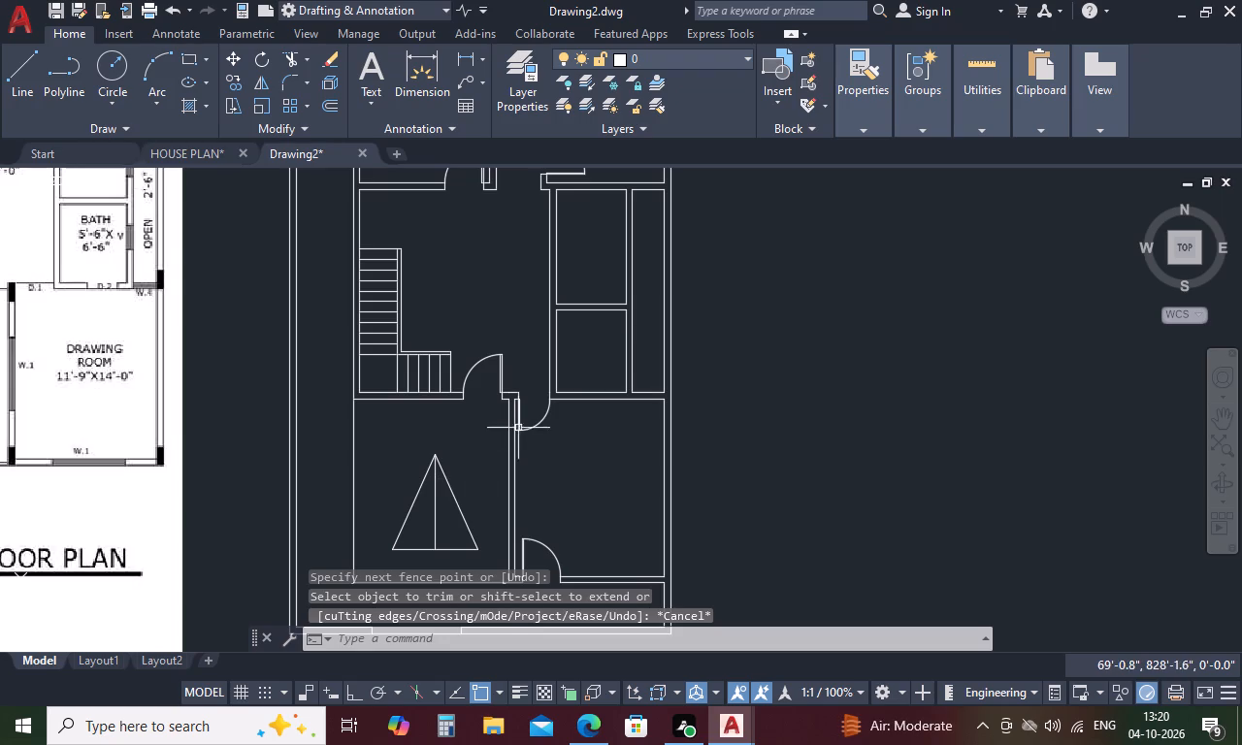
# Copy the drawing room–lounge door with both jambs from its leaf base to the 10'-3" bedroom's bath wall, near the outer wall.
pyautogui.scroll(4, 515, 406)
pyautogui.moveTo(709, 490); pyautogui.dragTo(507, 469)
pyautogui.click(523, 322)
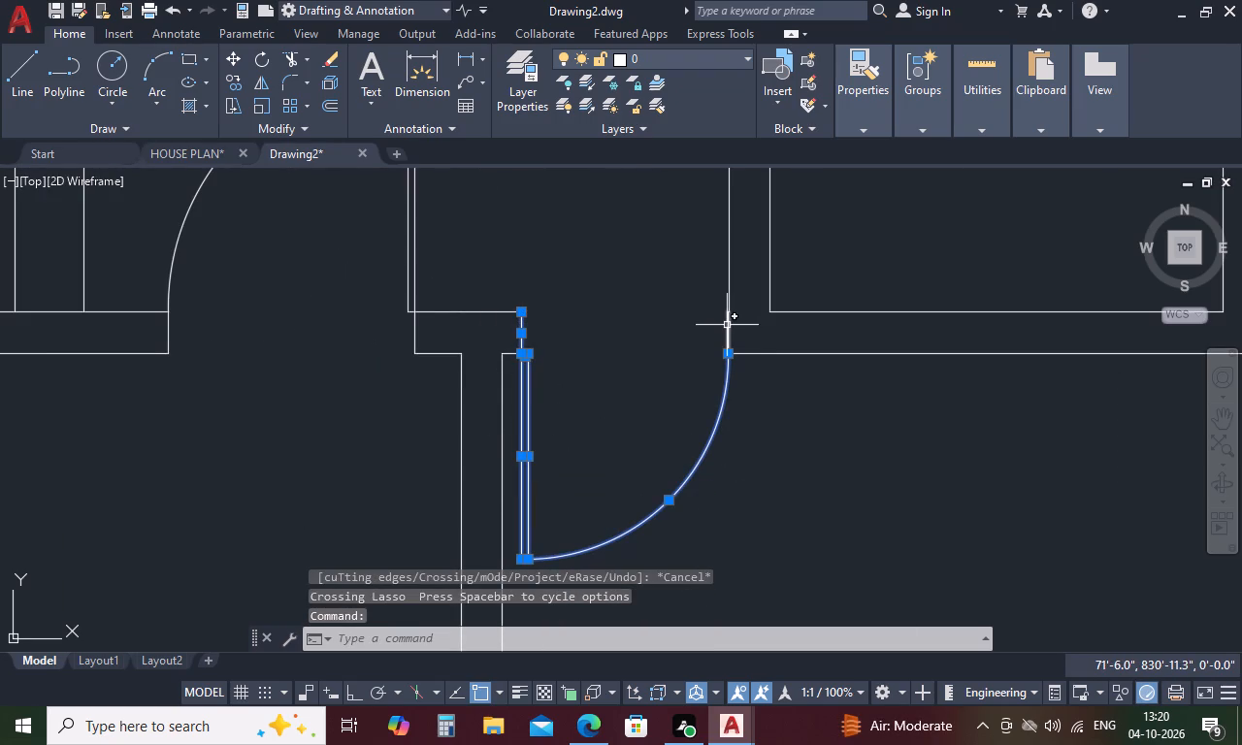
pyautogui.click(727, 325)
pyautogui.rightClick(658, 352)
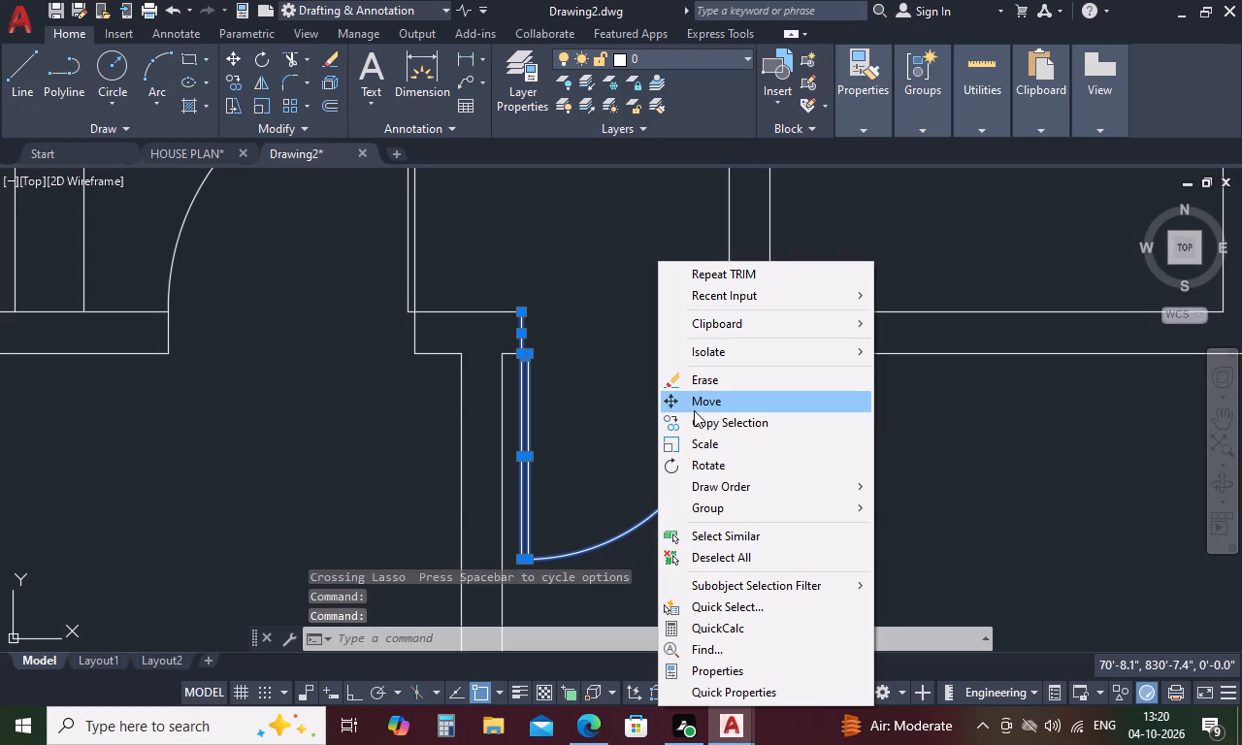
pyautogui.click(696, 426)
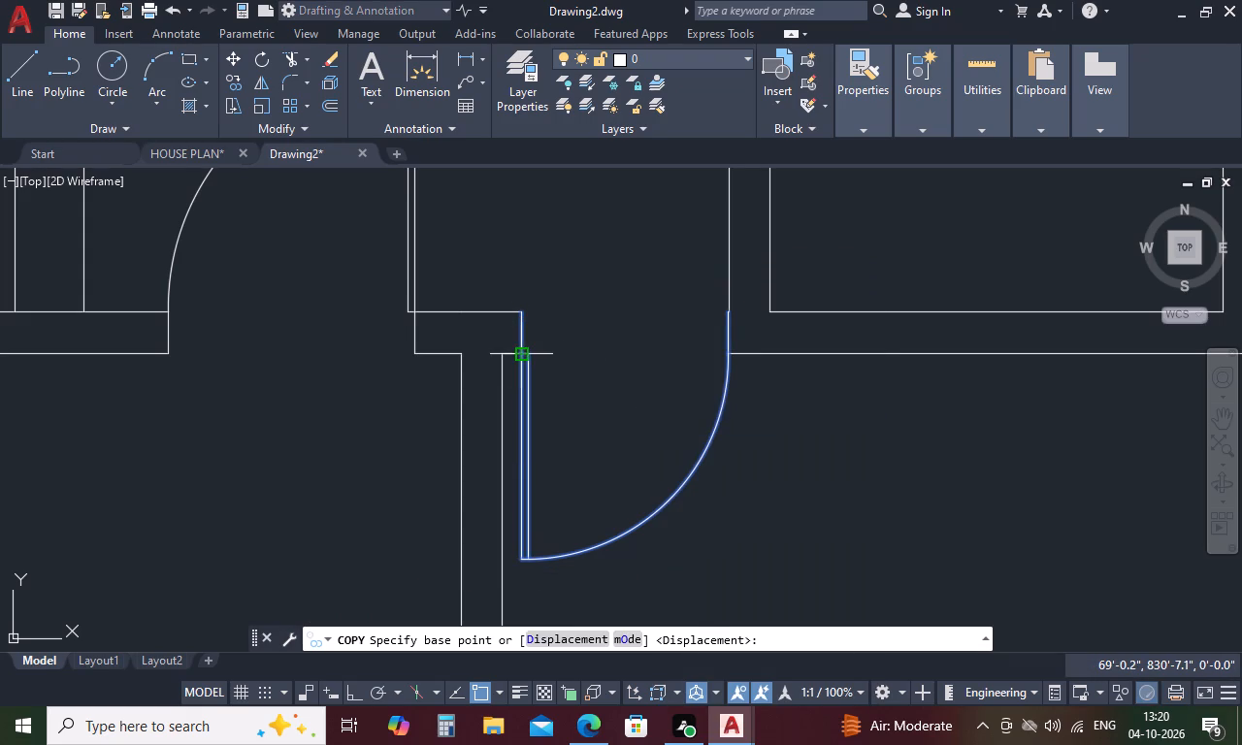
pyautogui.click(521, 356)
pyautogui.scroll(-7, 623, 560)
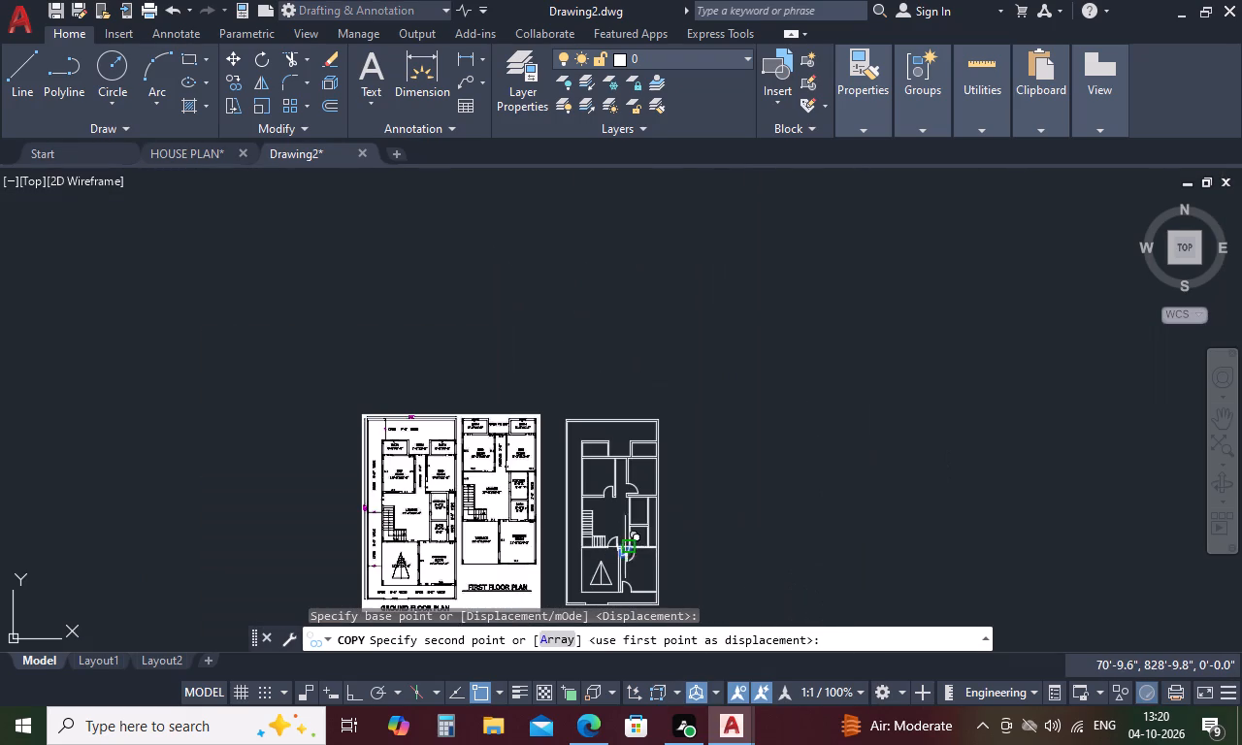
pyautogui.scroll(1, 594, 479)
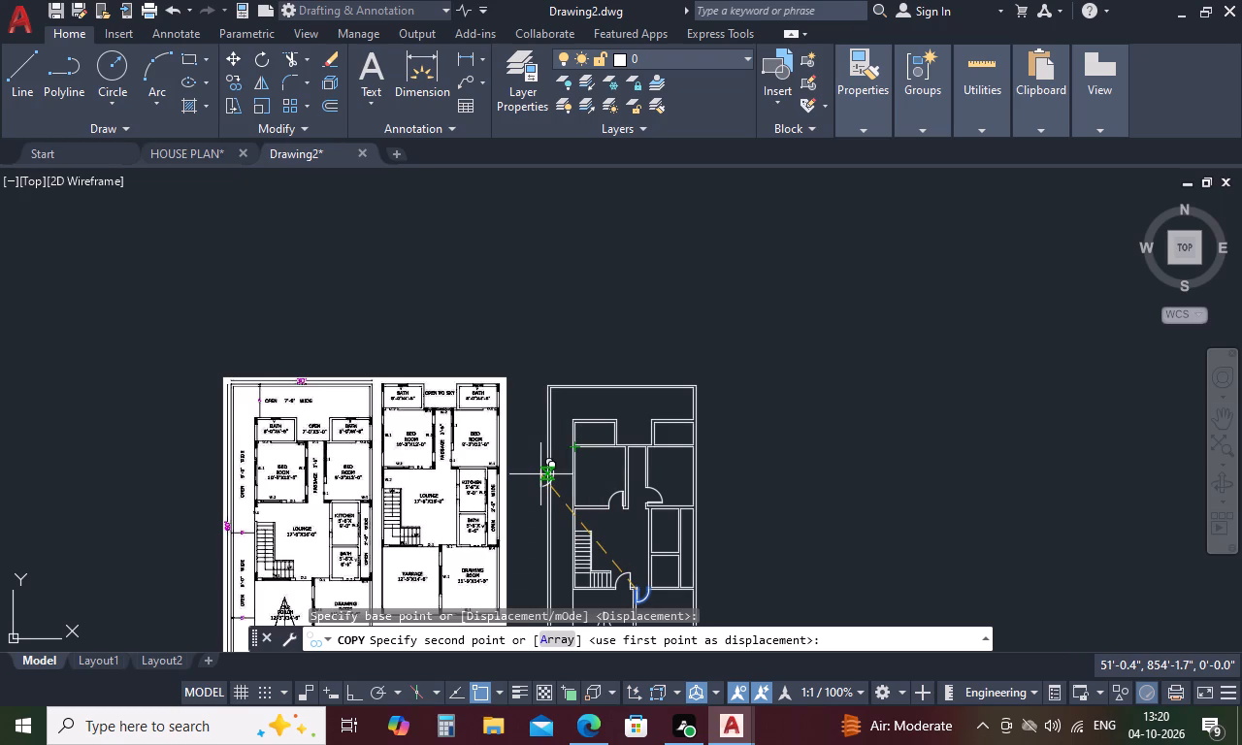
pyautogui.scroll(4, 577, 459)
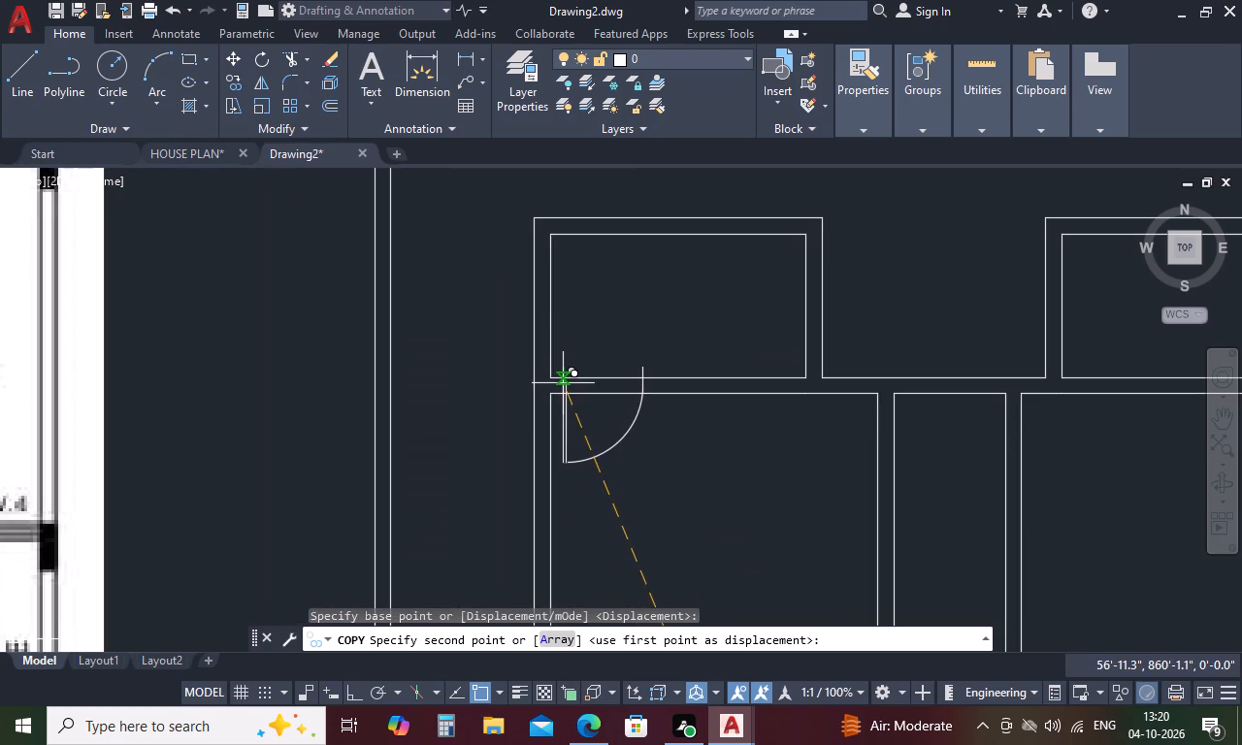
pyautogui.click(569, 377)
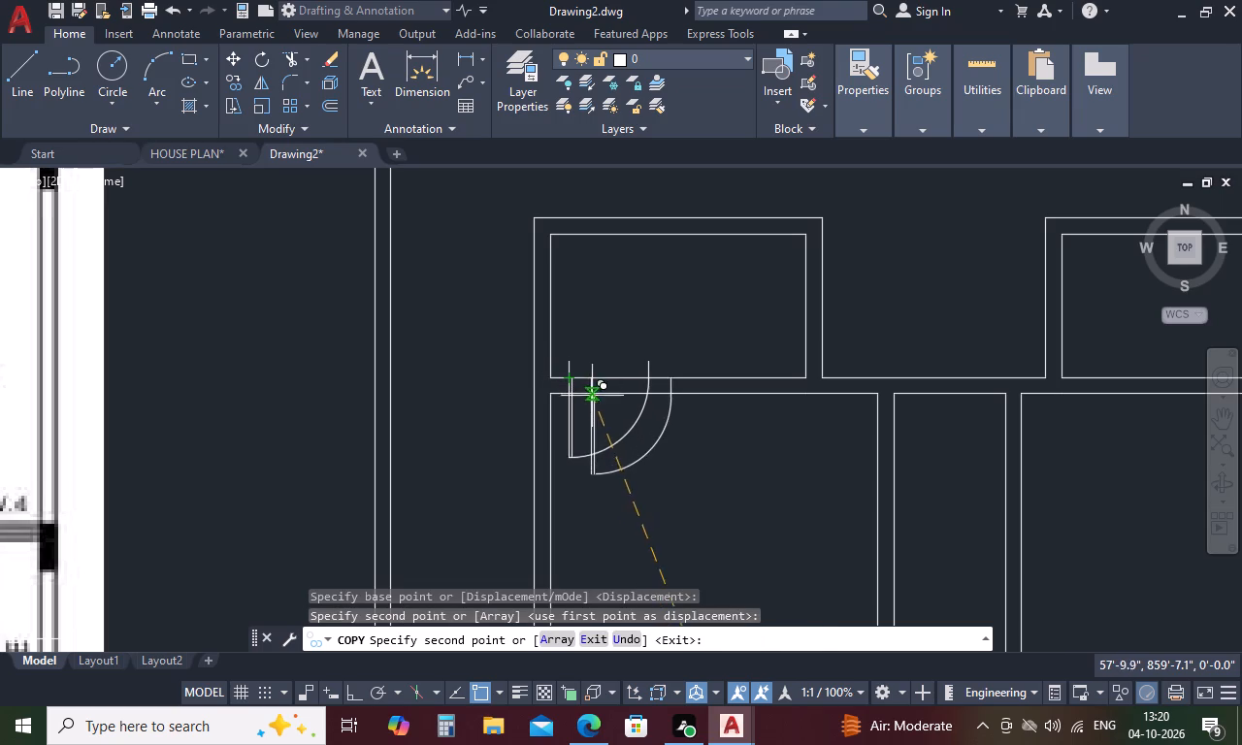
pyautogui.press('Escape')
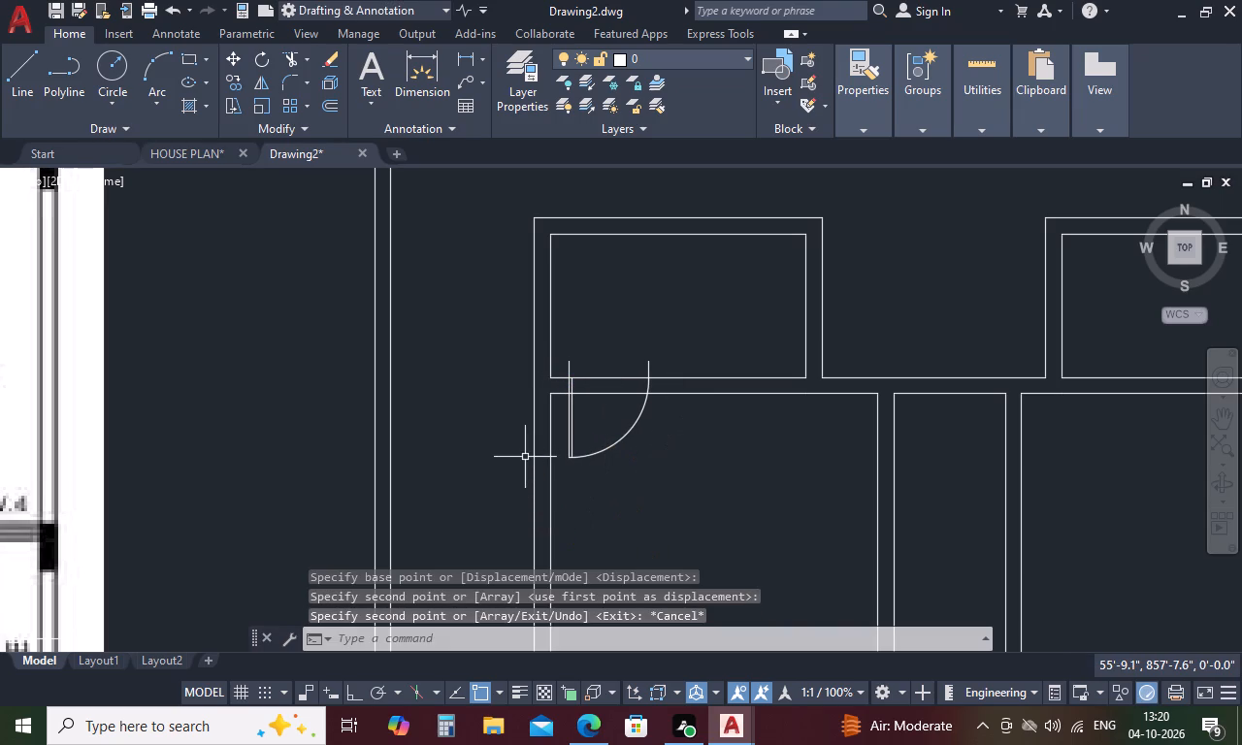
# Rotate the copied bath door with both jambs by 180° about its leaf base so the leaf points into the bath.
pyautogui.moveTo(616, 456); pyautogui.dragTo(609, 438)
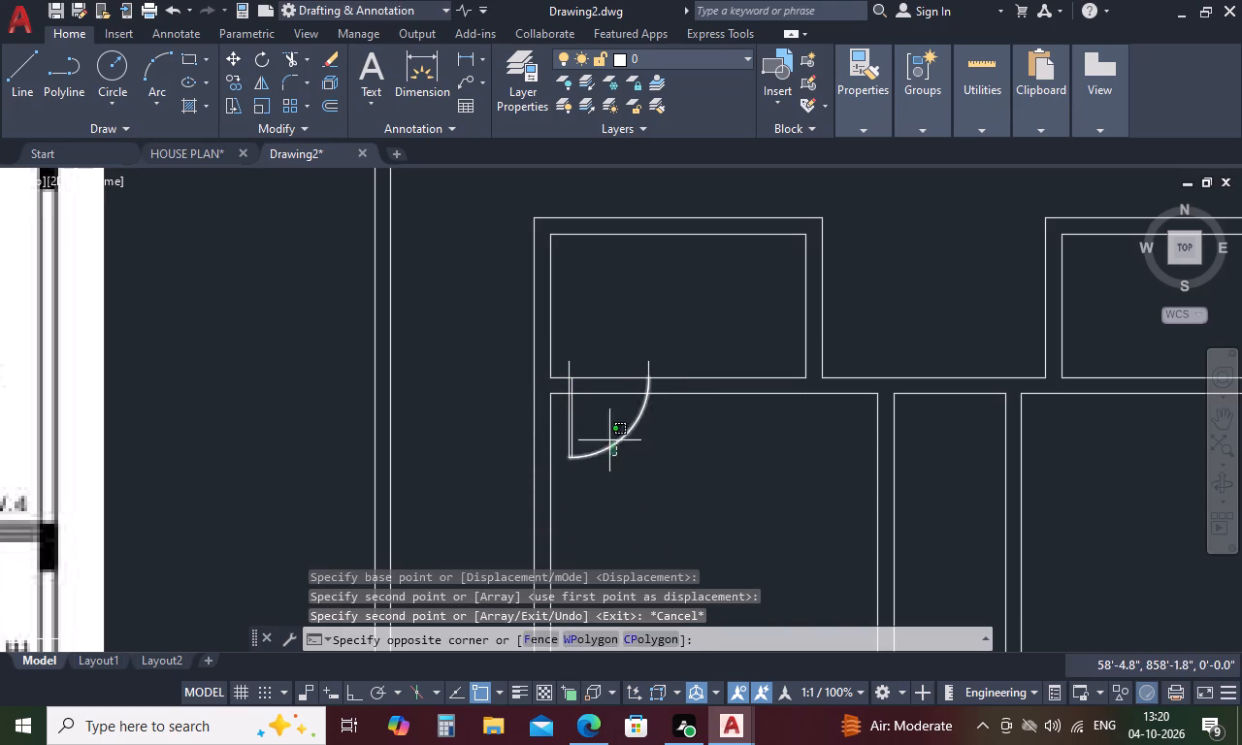
pyautogui.moveTo(609, 438); pyautogui.dragTo(563, 405)
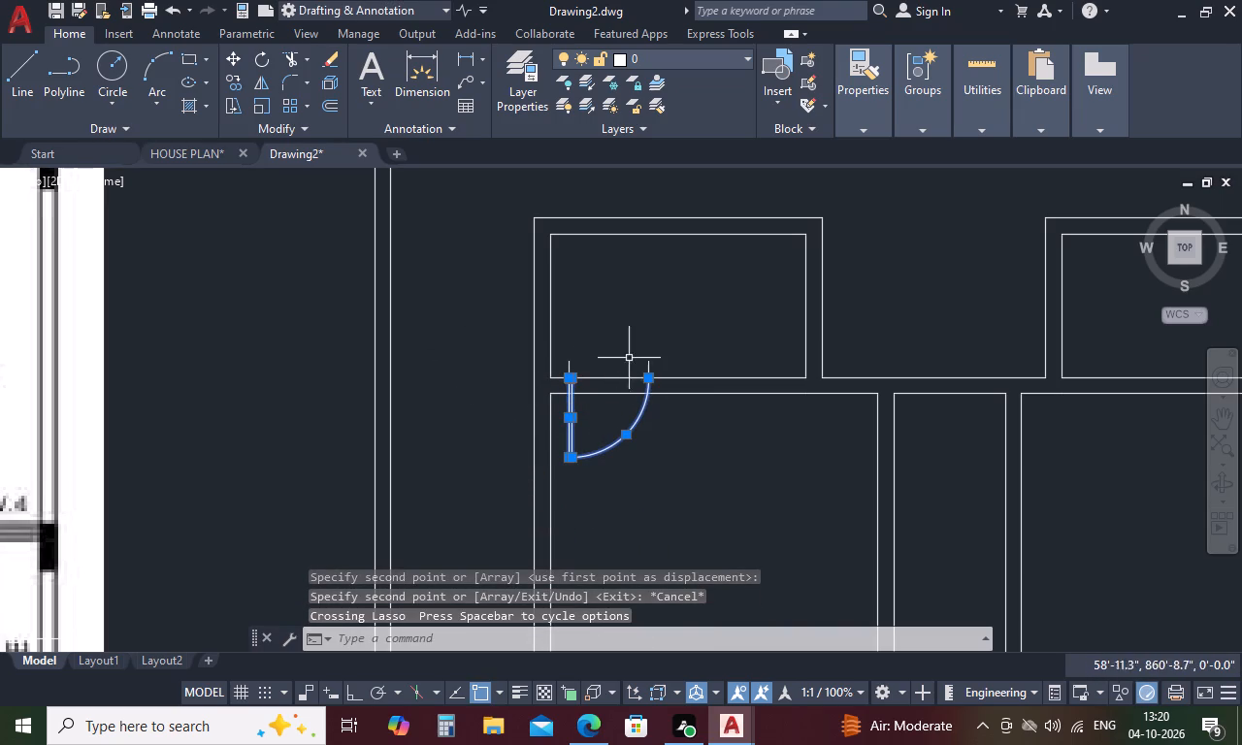
pyautogui.moveTo(652, 360); pyautogui.dragTo(560, 364)
pyautogui.rightClick(629, 325)
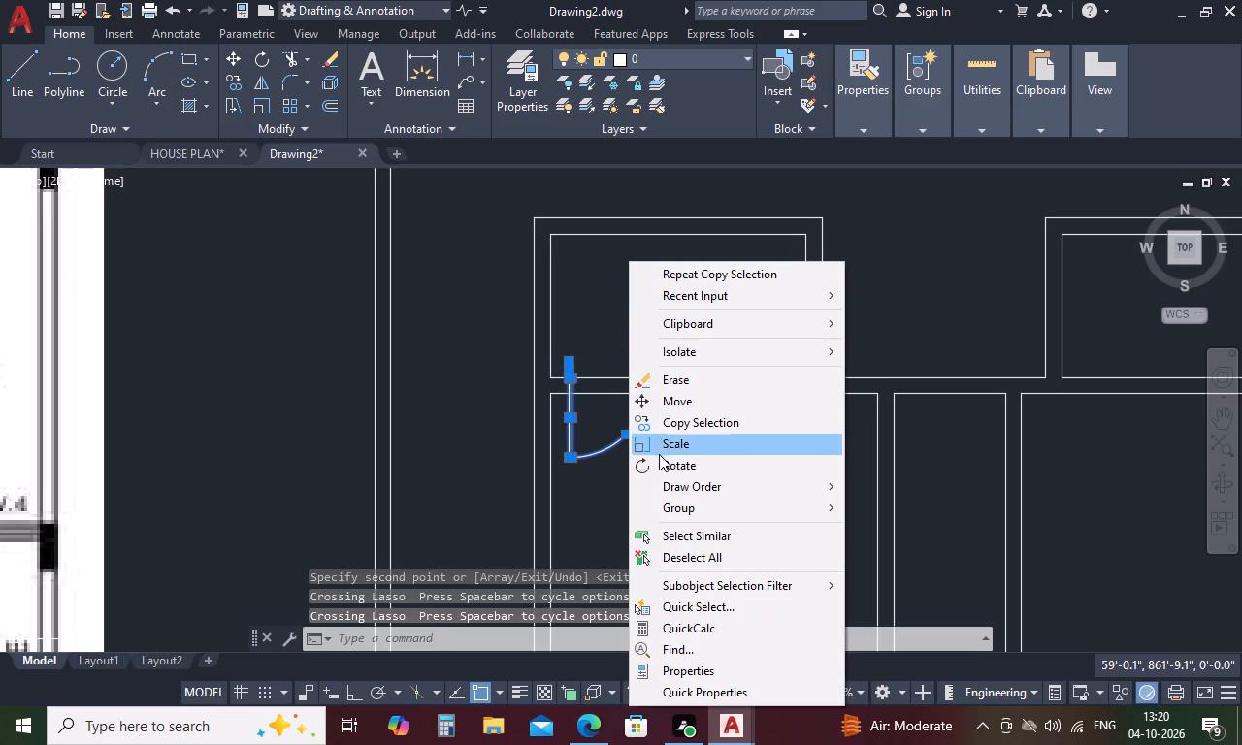
pyautogui.click(659, 466)
pyautogui.scroll(3, 575, 368)
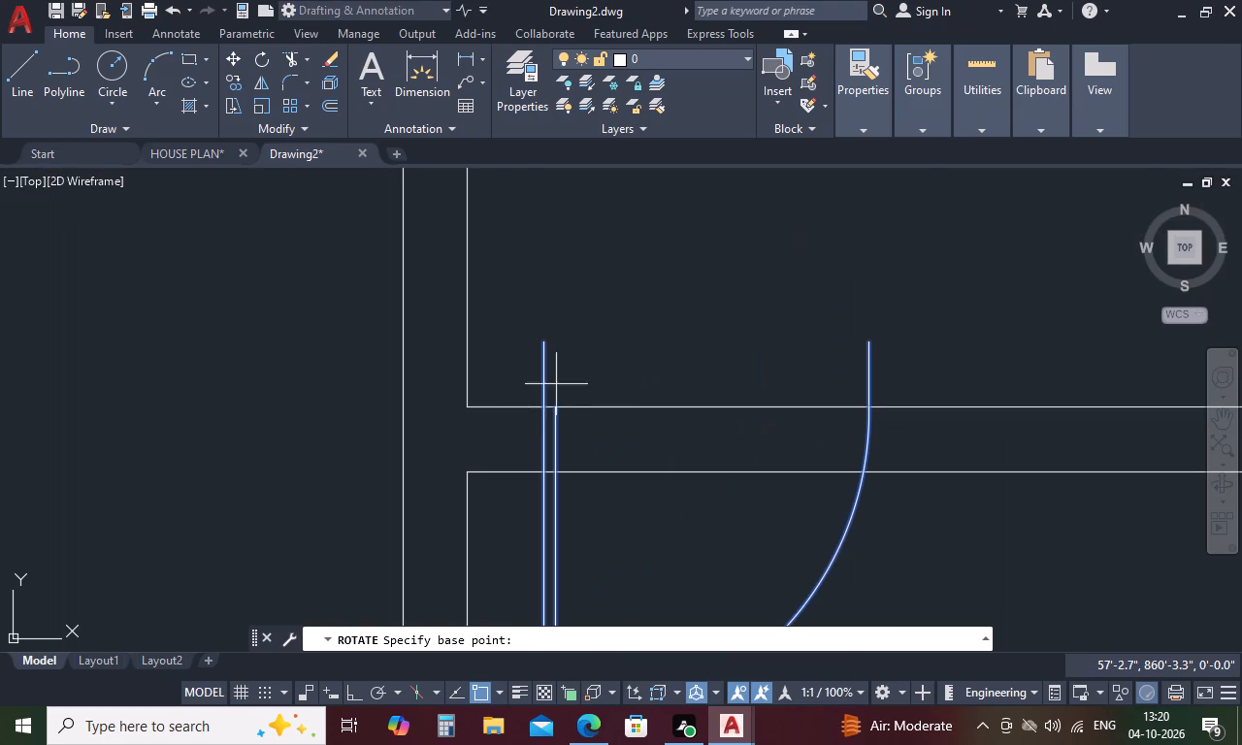
pyautogui.click(542, 411)
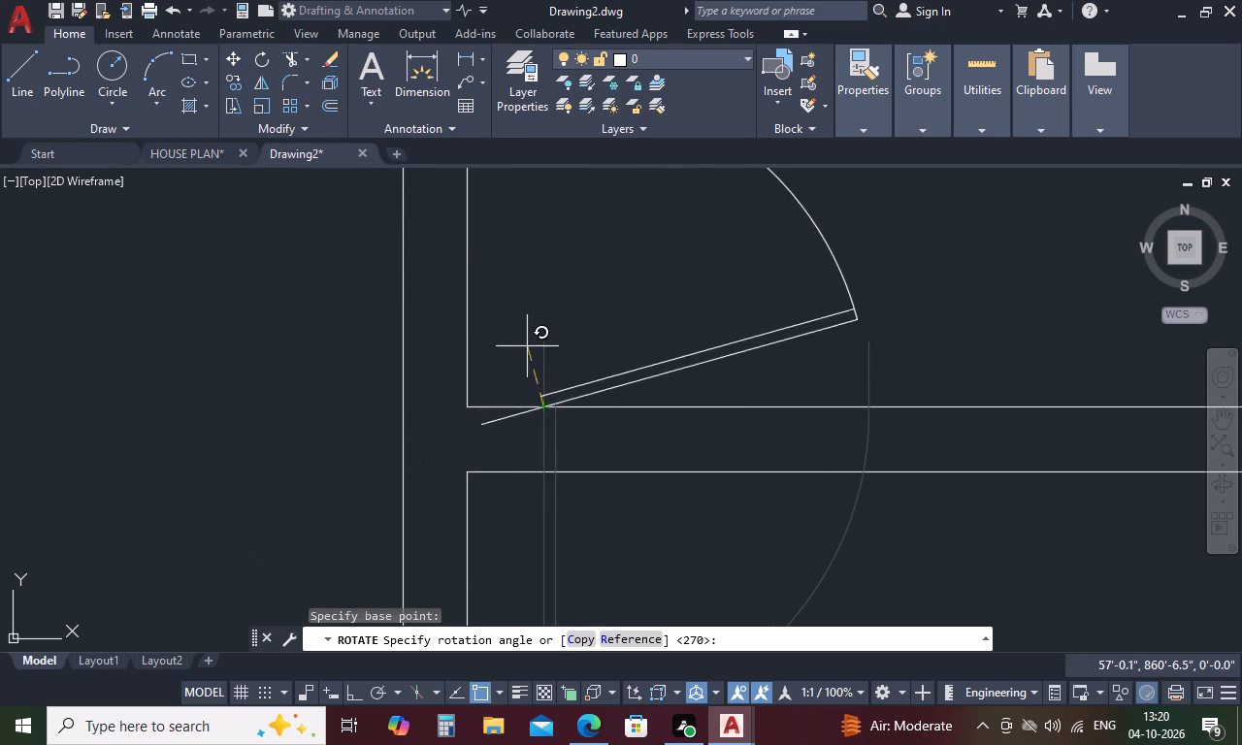
pyautogui.click(465, 409)
pyautogui.scroll(-2, 623, 459)
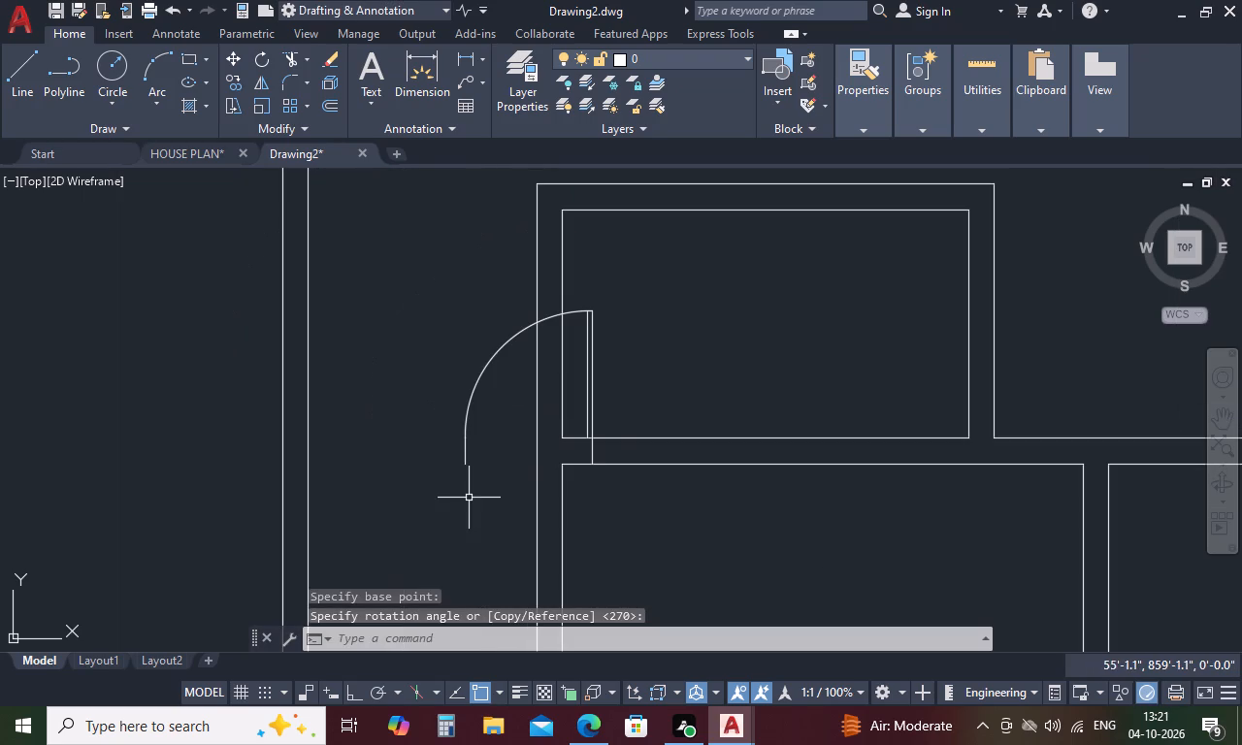
pyautogui.press('Escape')
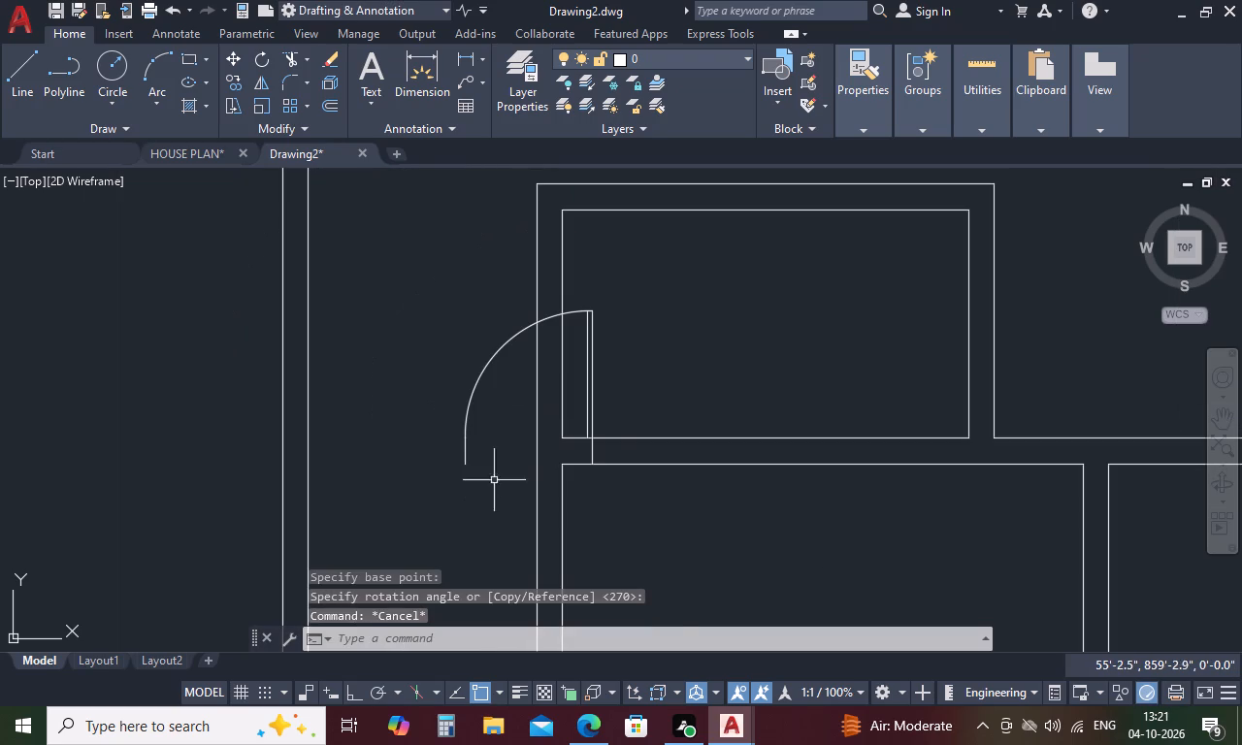
# Mirror the 10'-3" bedroom's bath door leaf, swing and far jamb about the hinge jamb, erasing the source, so it lies within the bath.
pyautogui.moveTo(527, 406); pyautogui.dragTo(439, 352)
pyautogui.moveTo(663, 377); pyautogui.dragTo(581, 410)
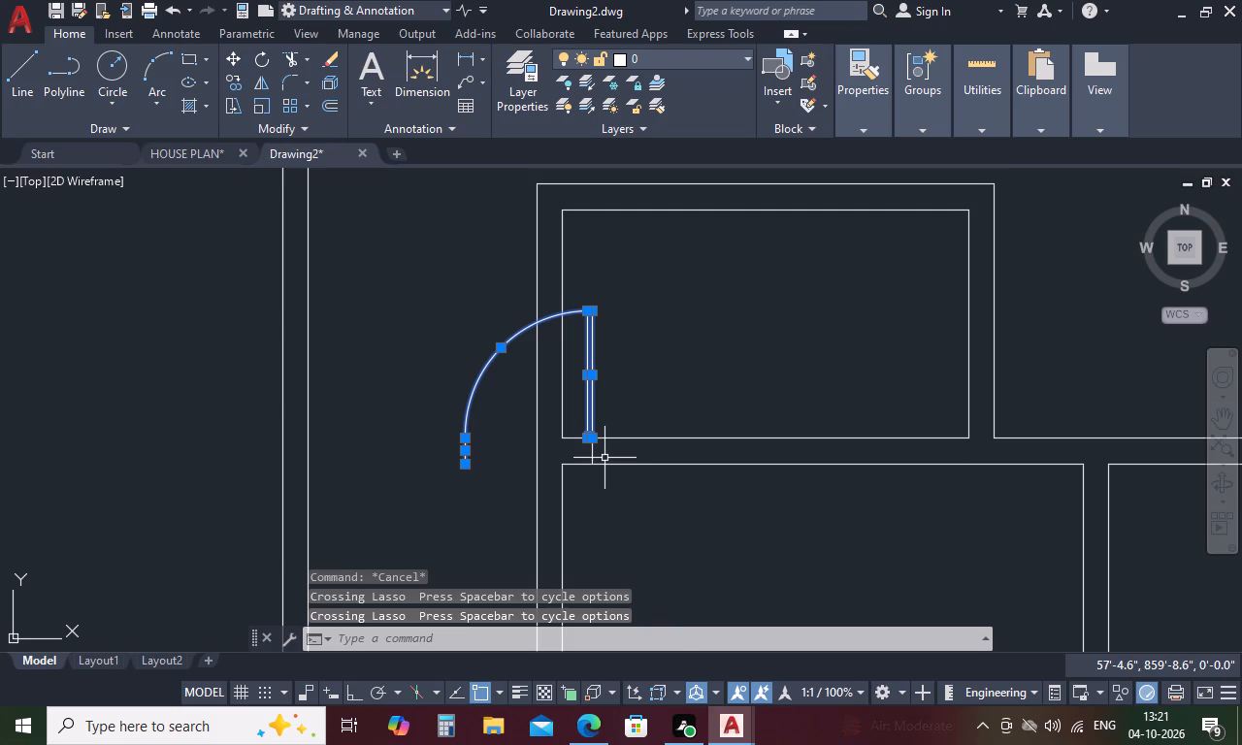
pyautogui.click(604, 452)
pyautogui.click(611, 451)
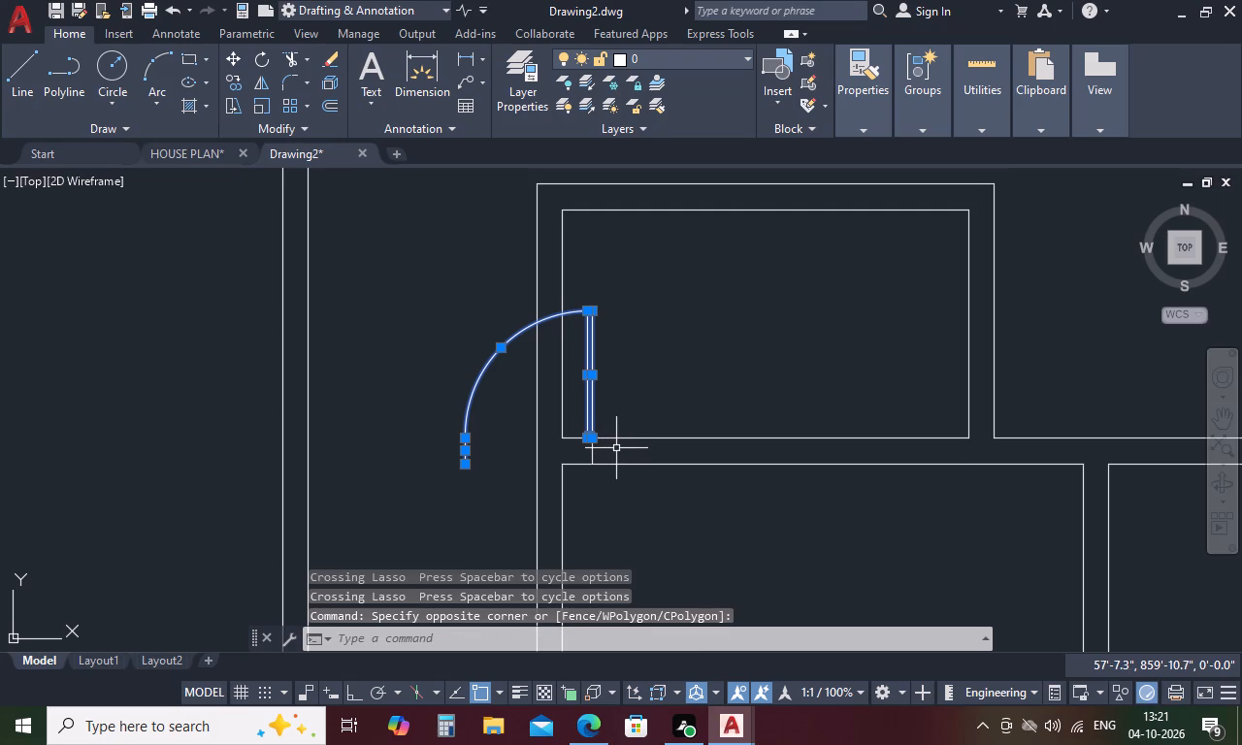
pyautogui.write('MI')
pyautogui.press('space')
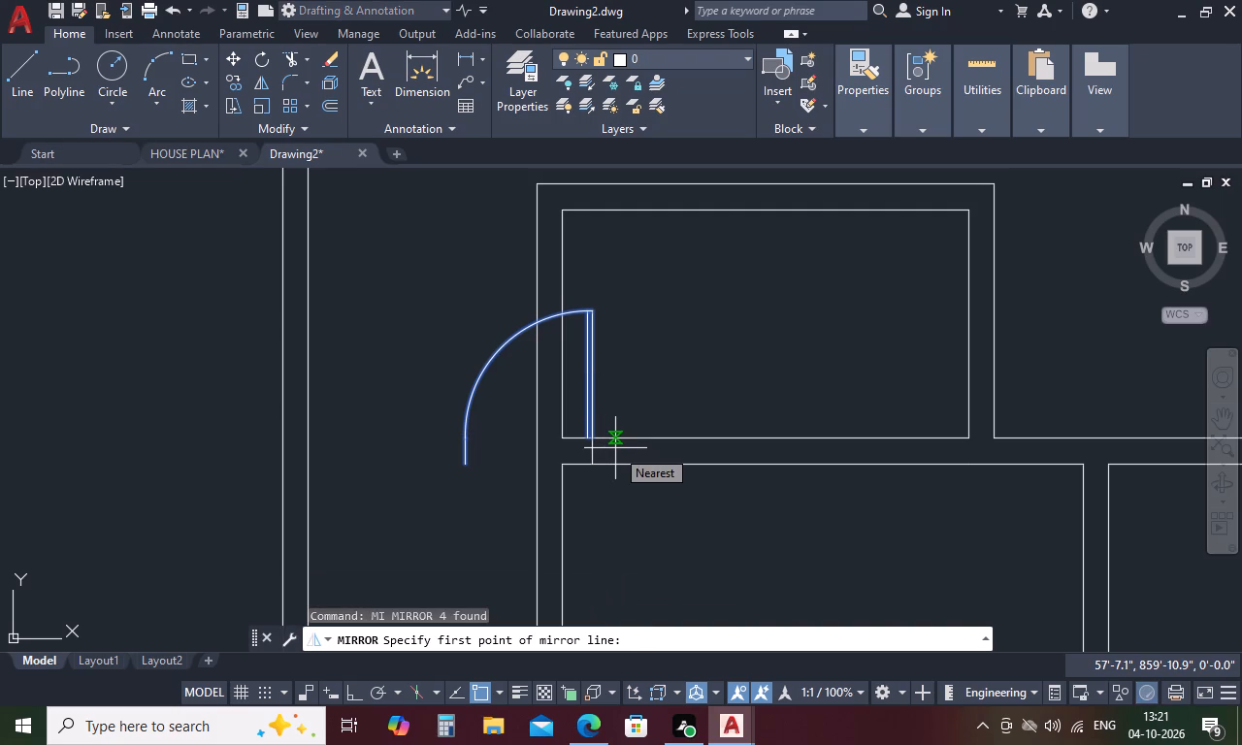
pyautogui.click(594, 462)
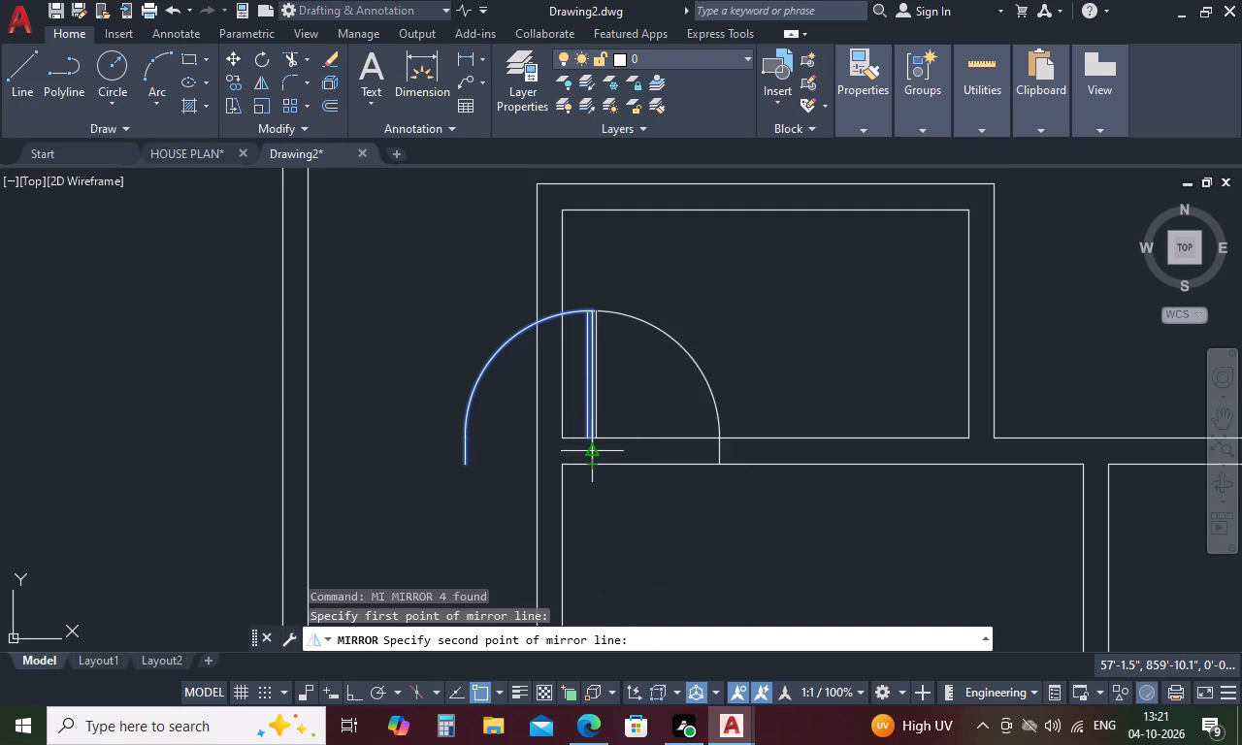
pyautogui.click(593, 440)
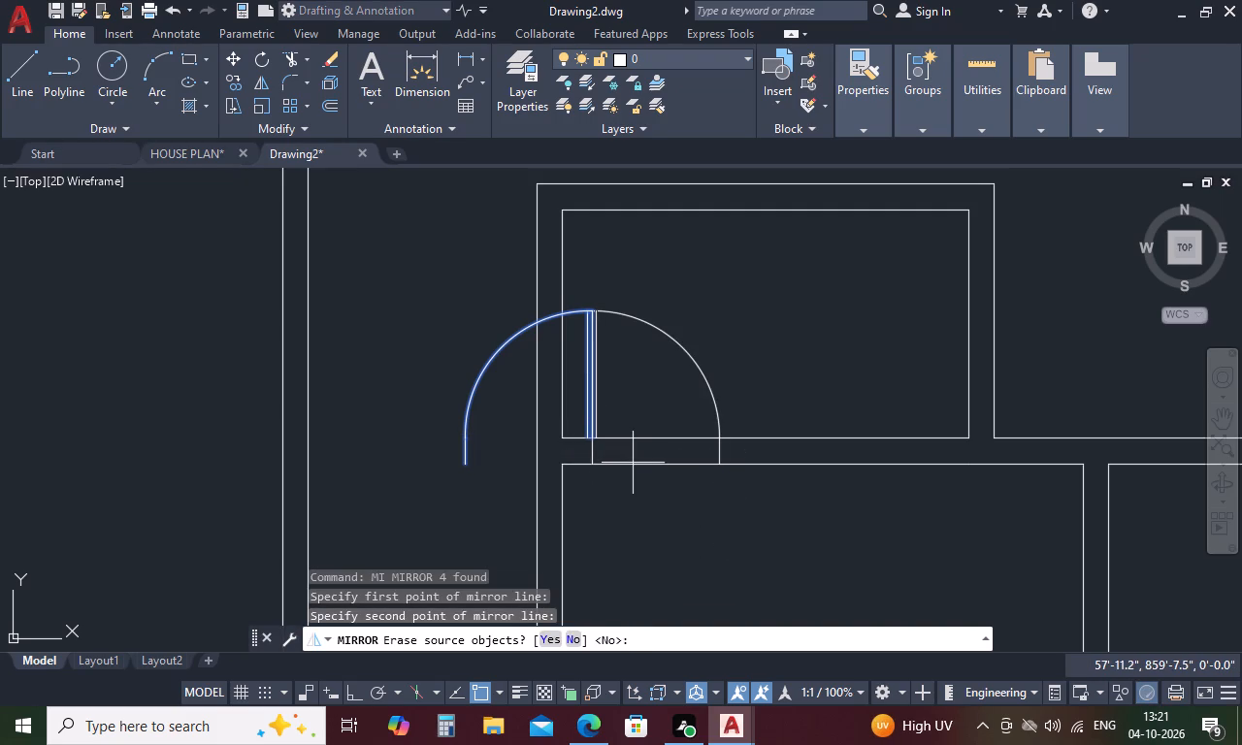
pyautogui.click(545, 639)
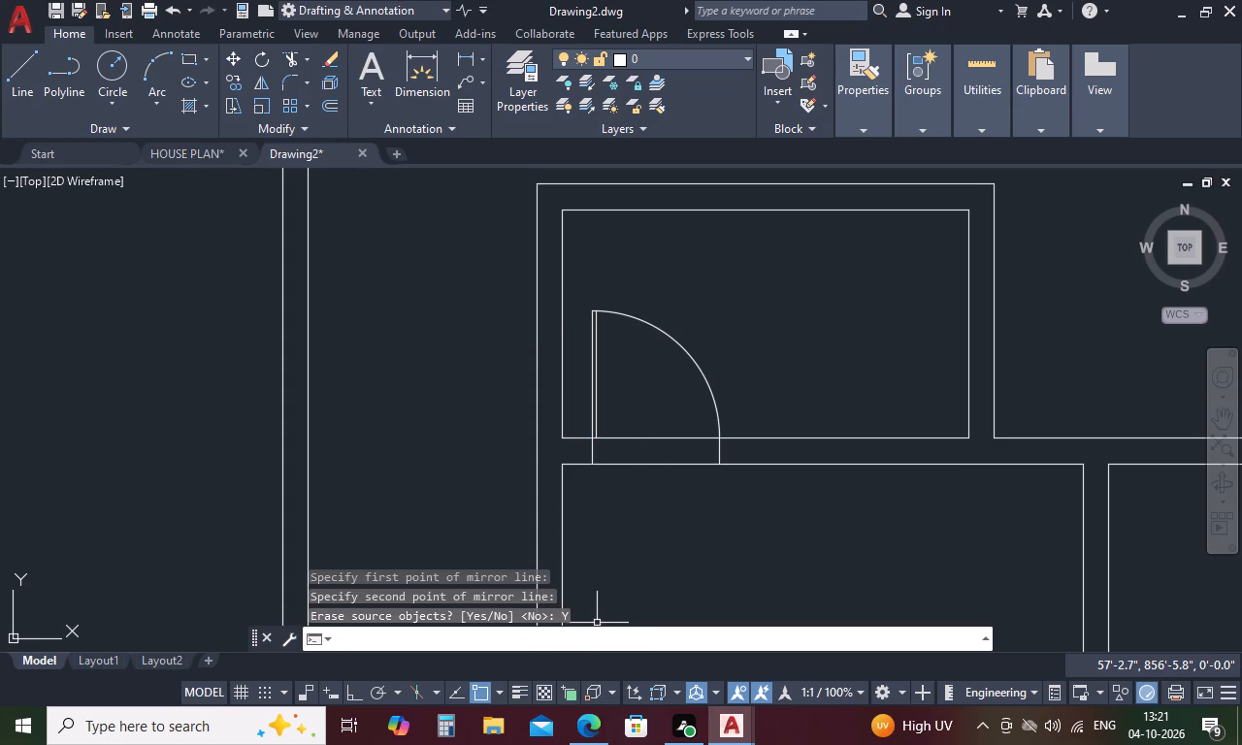
pyautogui.scroll(-3, 632, 361)
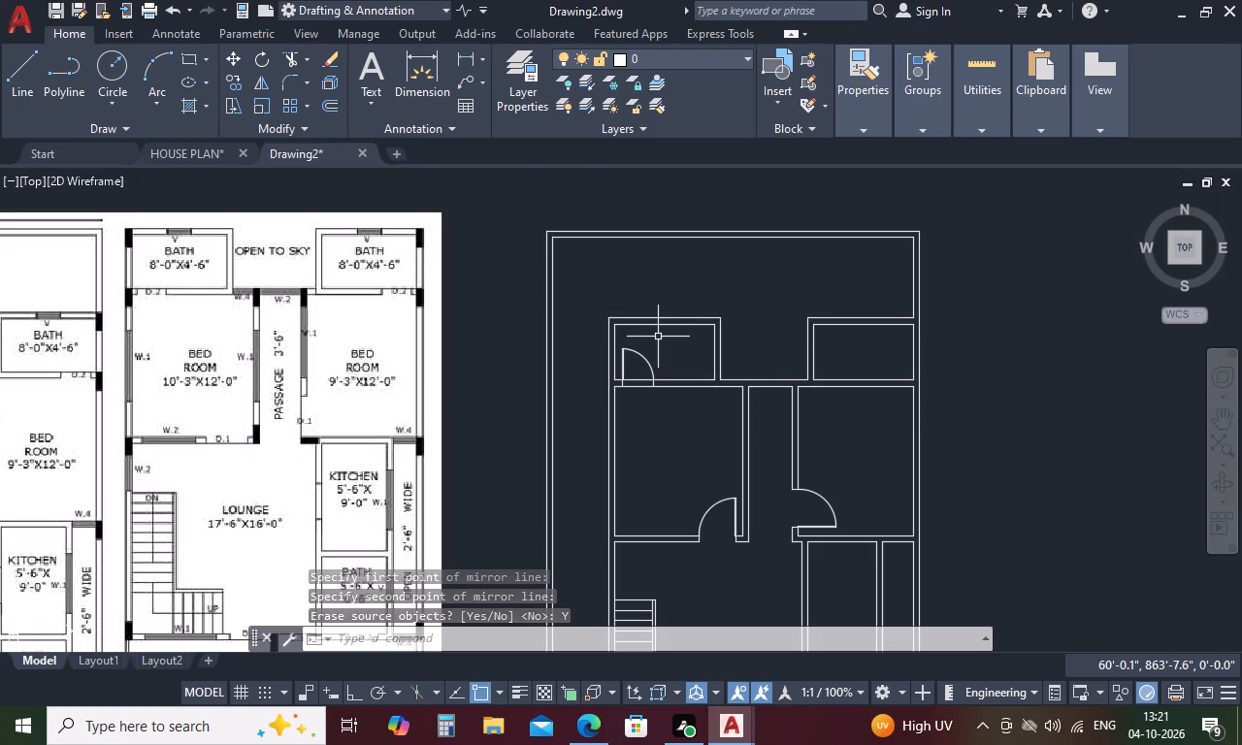
pyautogui.press('Escape')
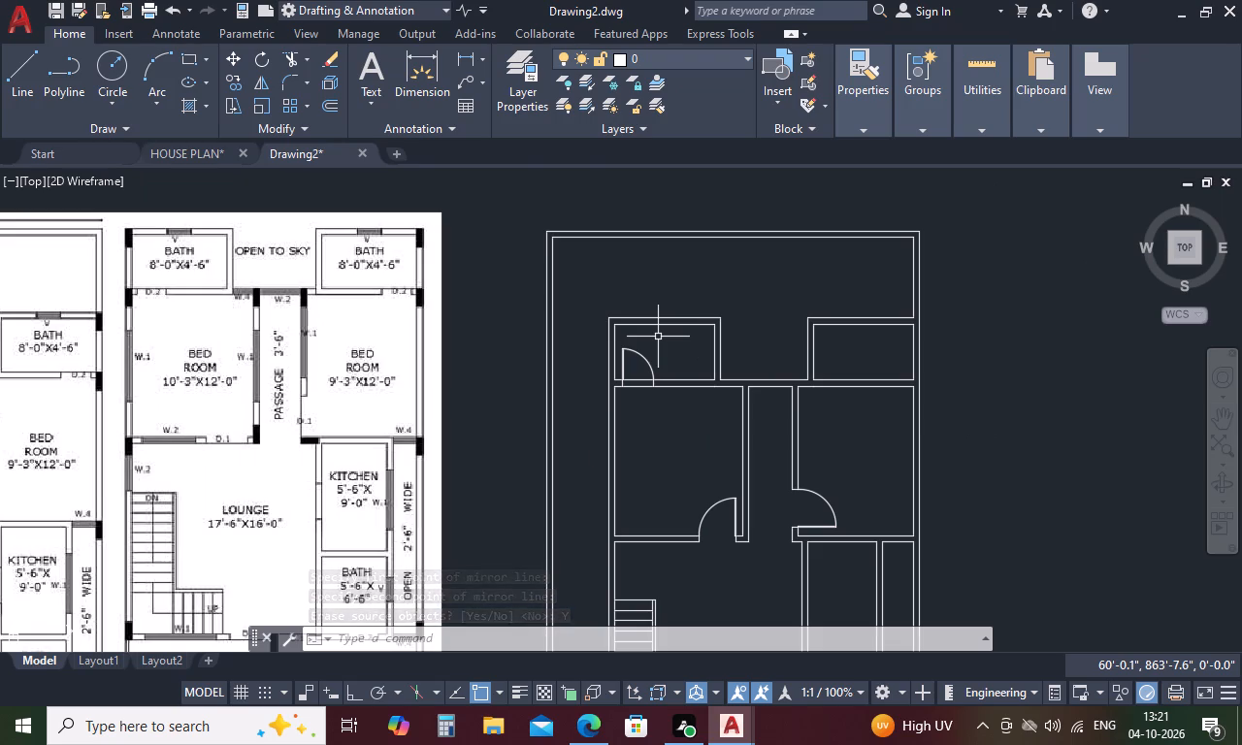
# Trim both wall lines between the jambs to open the 10'-3" bedroom's bath doorway.
pyautogui.write('TR')
pyautogui.press('space')
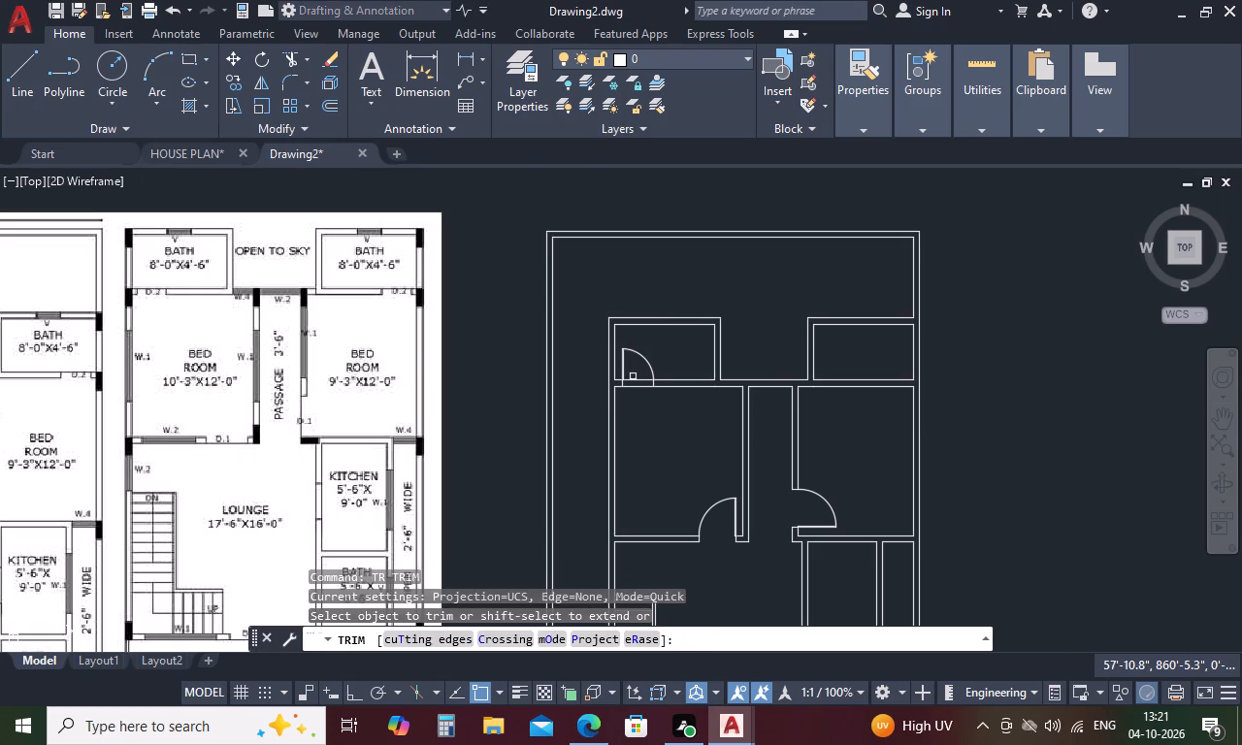
pyautogui.click(638, 380)
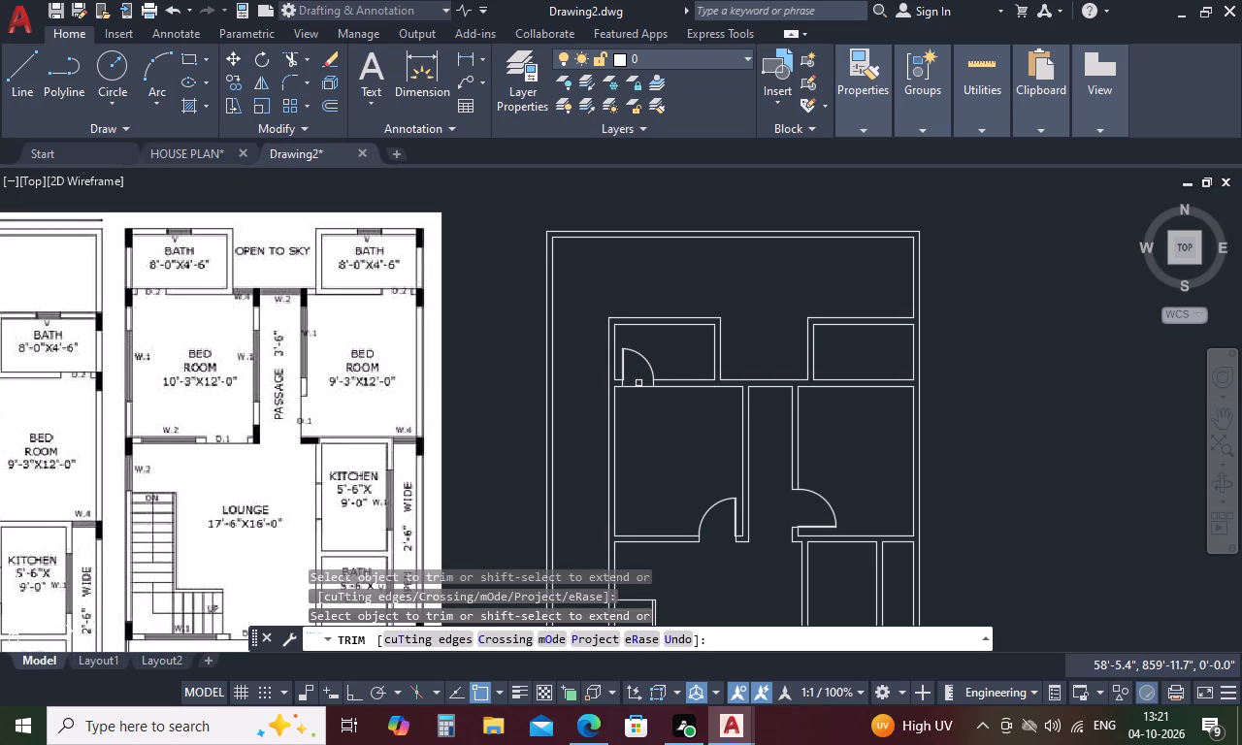
pyautogui.click(638, 387)
pyautogui.scroll(-1, 651, 394)
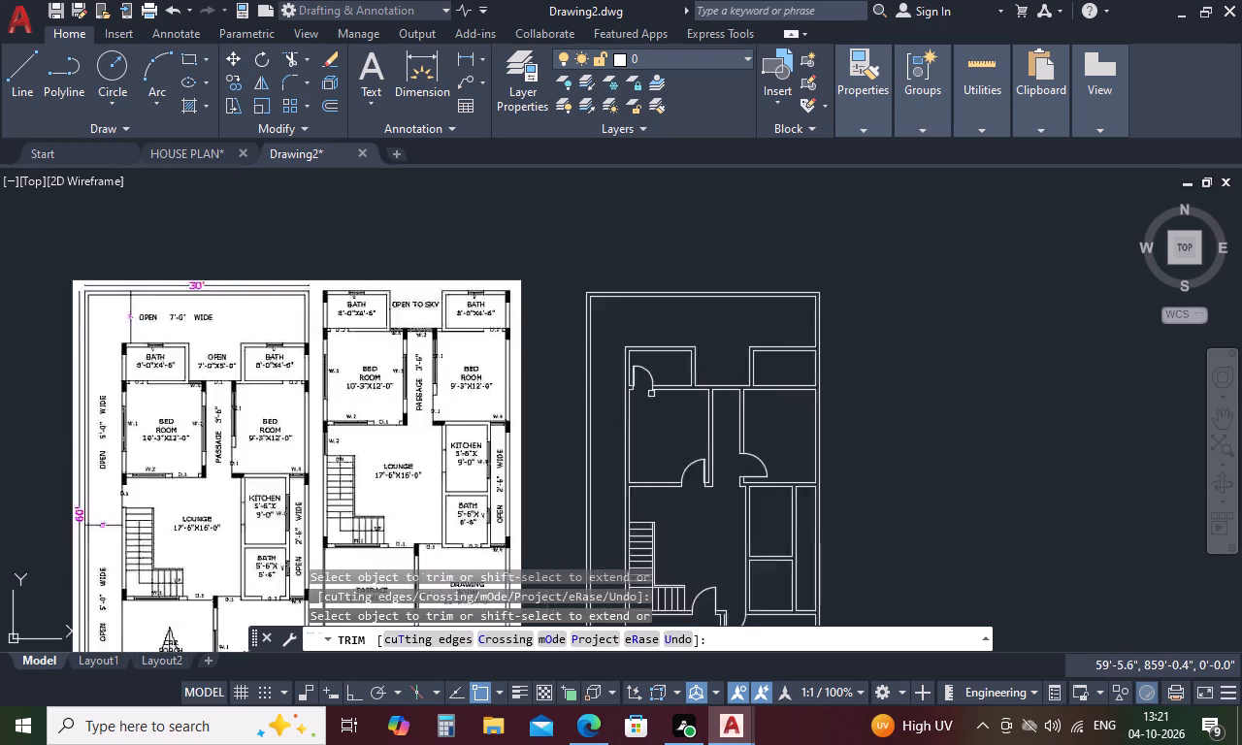
pyautogui.scroll(-1, 651, 394)
pyautogui.scroll(2, 331, 372)
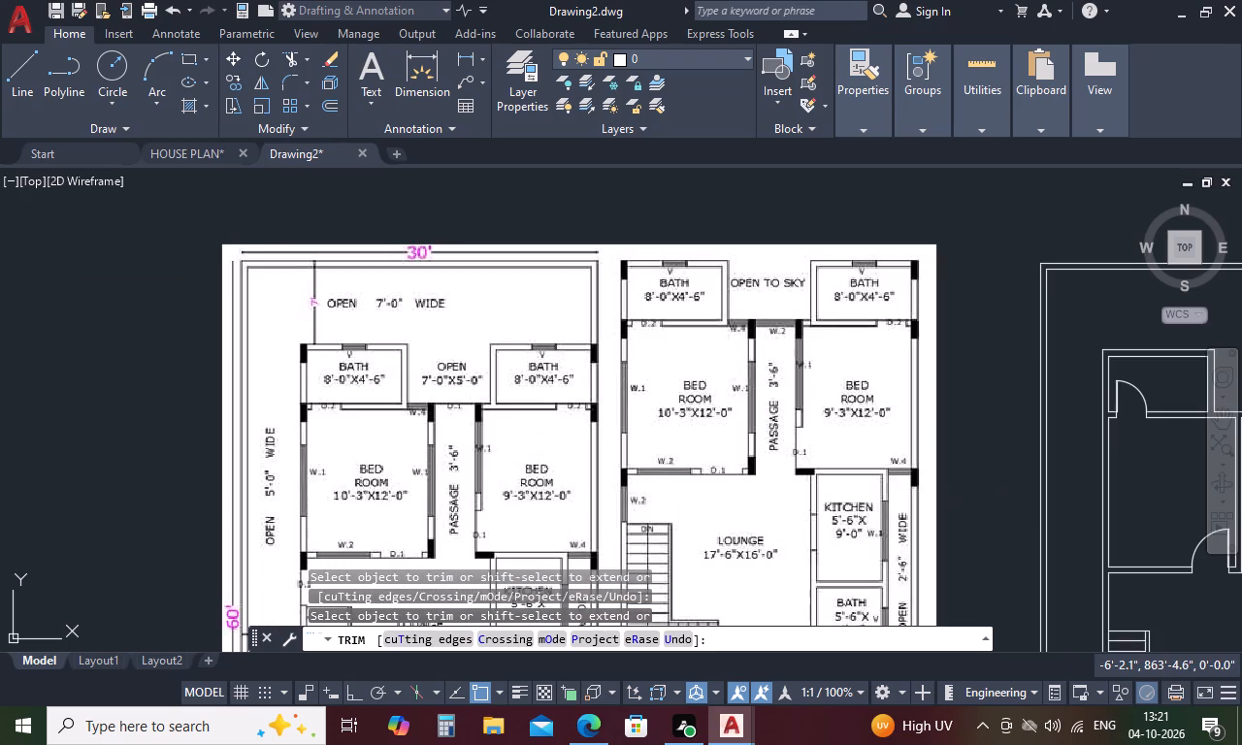
pyautogui.scroll(-2, 330, 370)
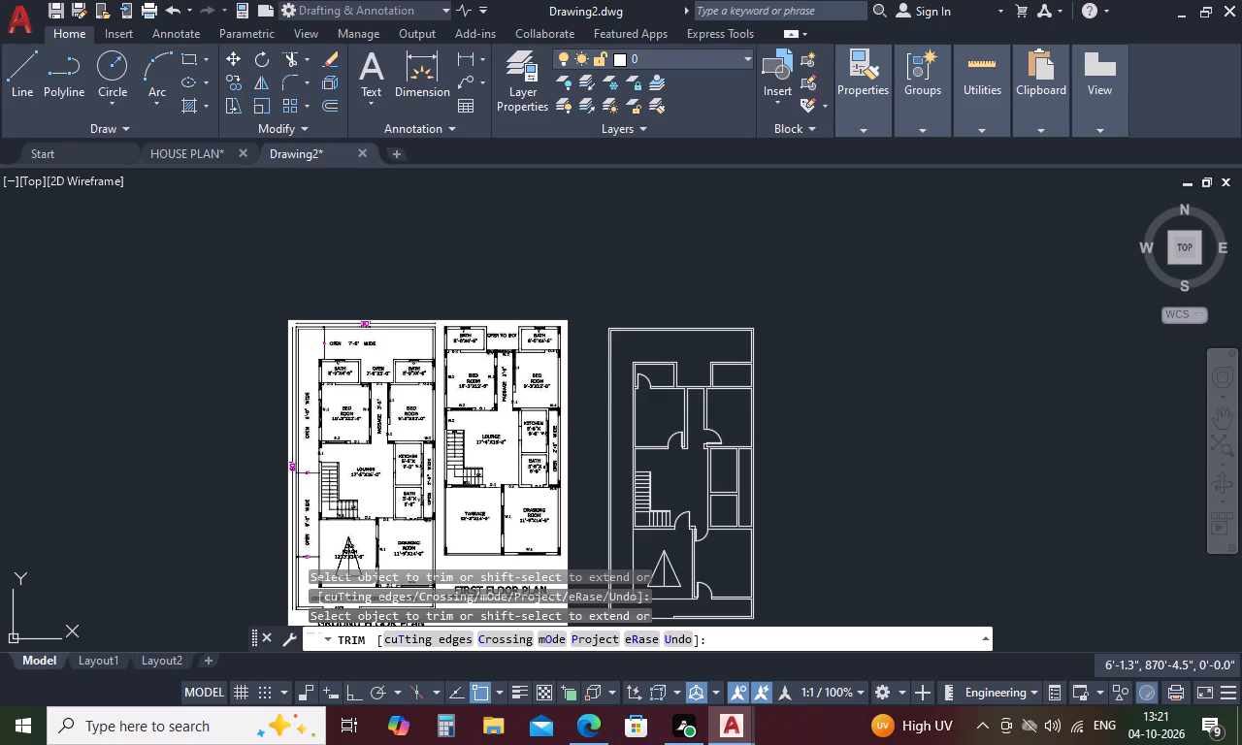
pyautogui.press('Escape')
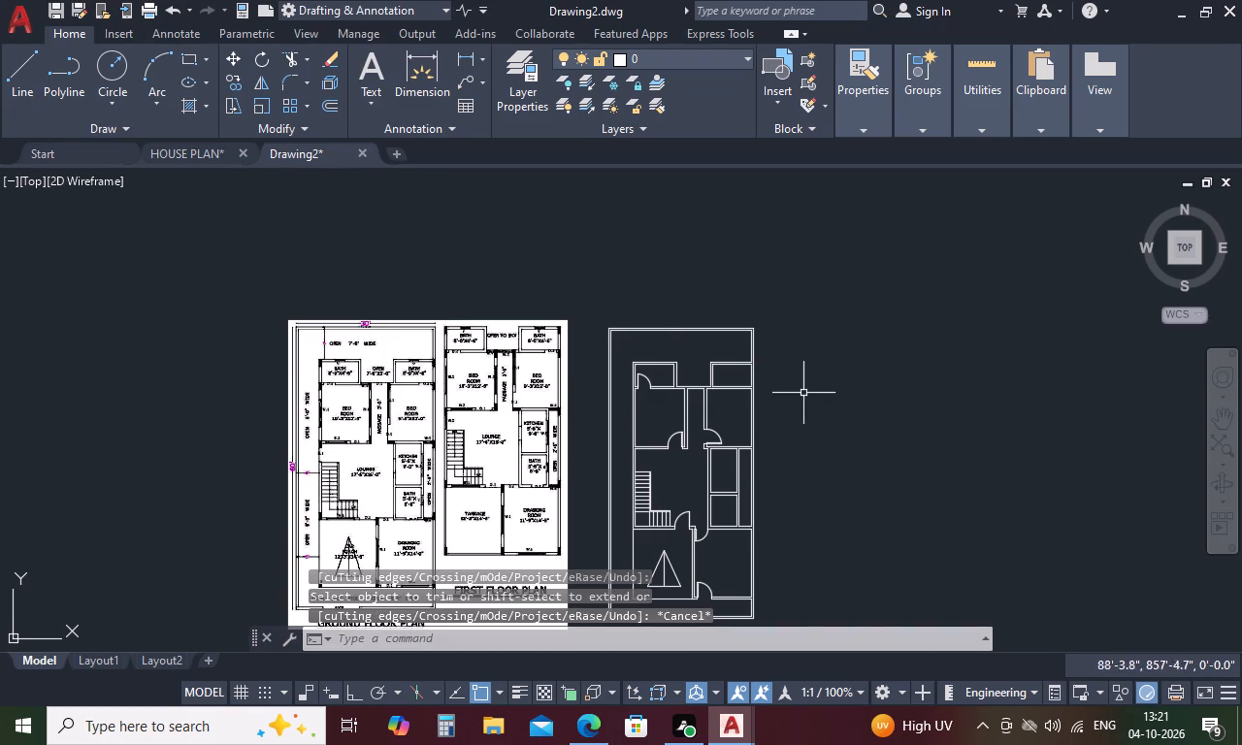
# Copy the 10'-3" bedroom's bath door with both jambs from its leaf base to the 9'-3" bedroom's bath wall, near the outer wall.
pyautogui.scroll(3, 665, 369)
pyautogui.scroll(3, 559, 405)
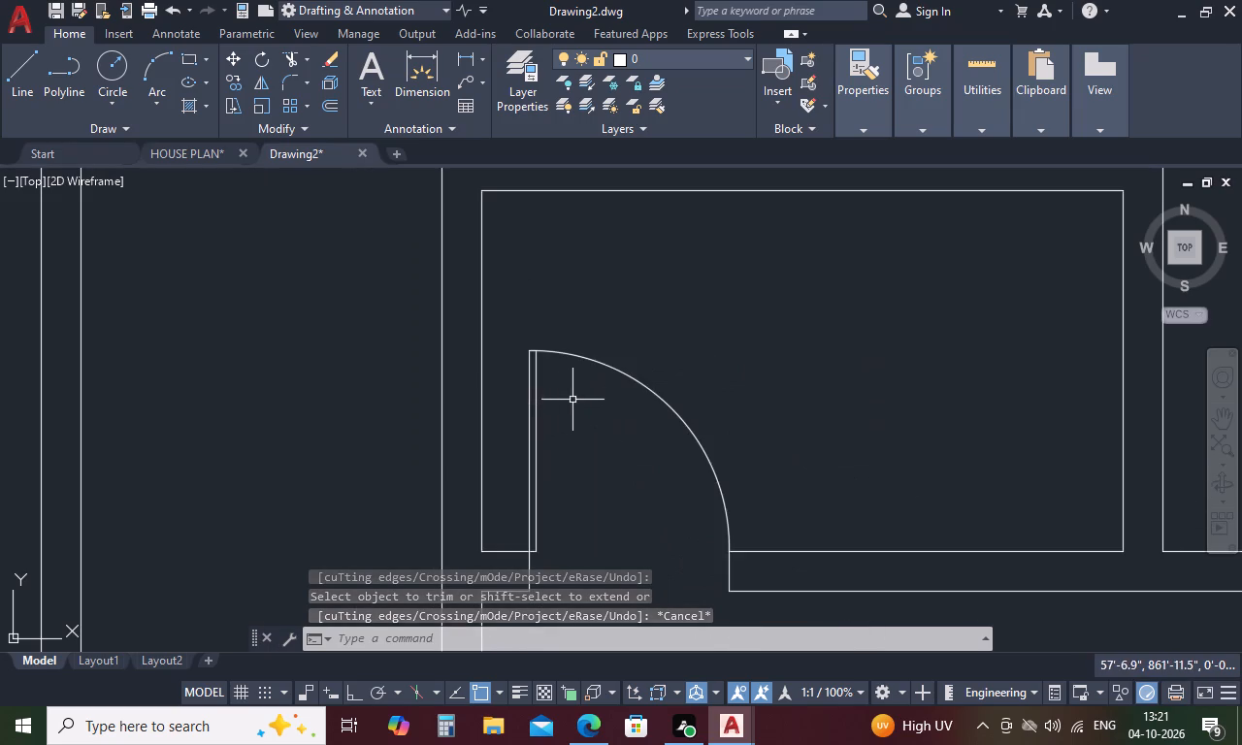
pyautogui.moveTo(657, 365); pyautogui.dragTo(562, 434)
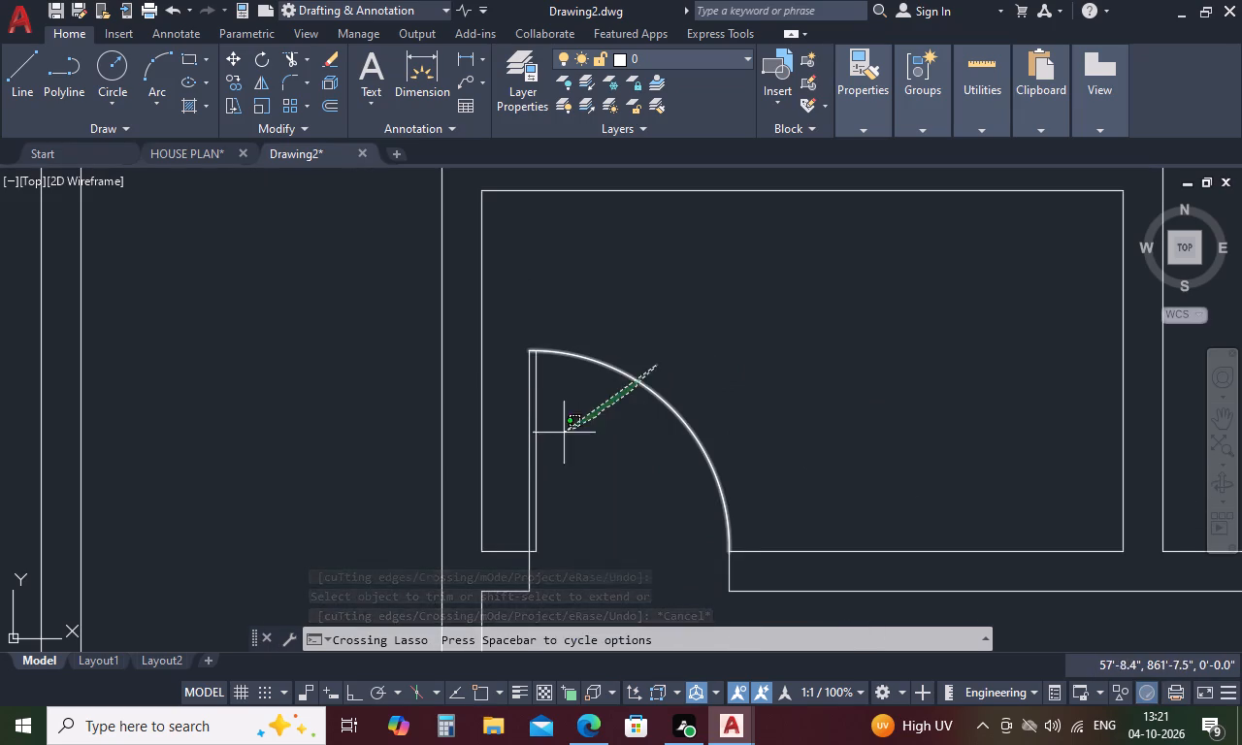
pyautogui.moveTo(562, 434); pyautogui.dragTo(513, 445)
pyautogui.scroll(-2, 584, 379)
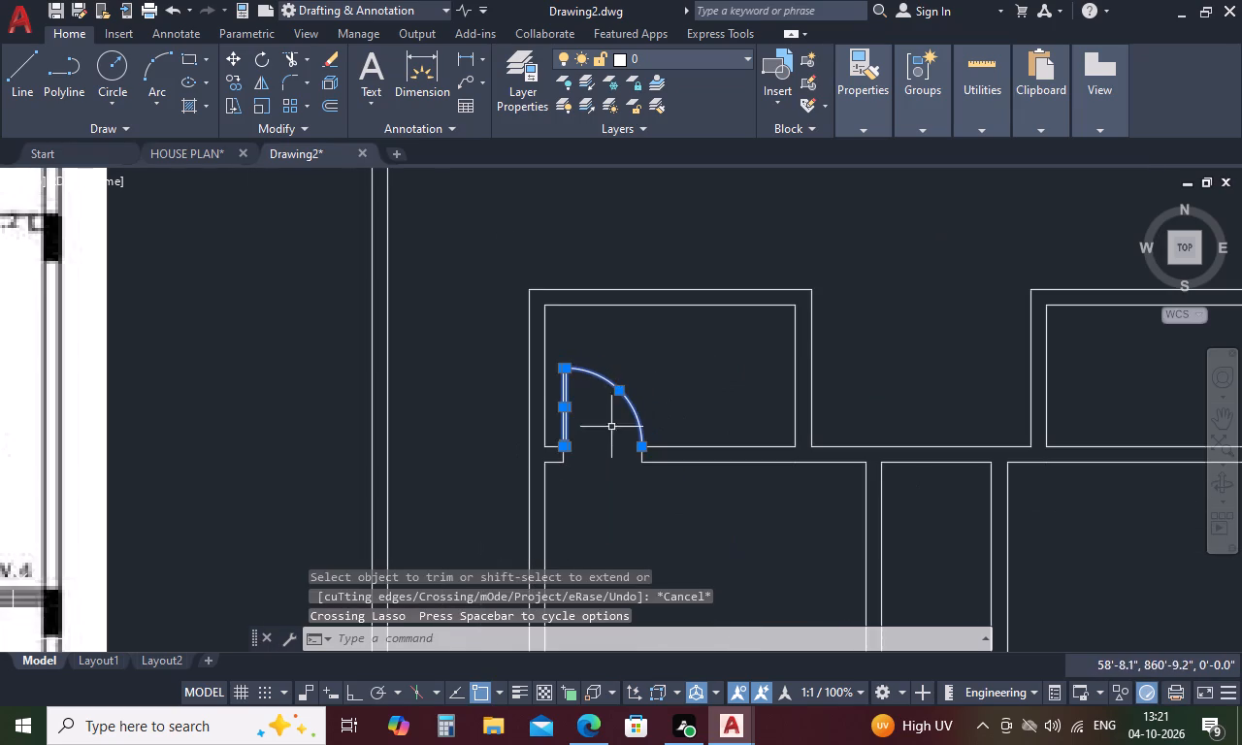
pyautogui.scroll(4, 581, 457)
pyautogui.click(441, 458)
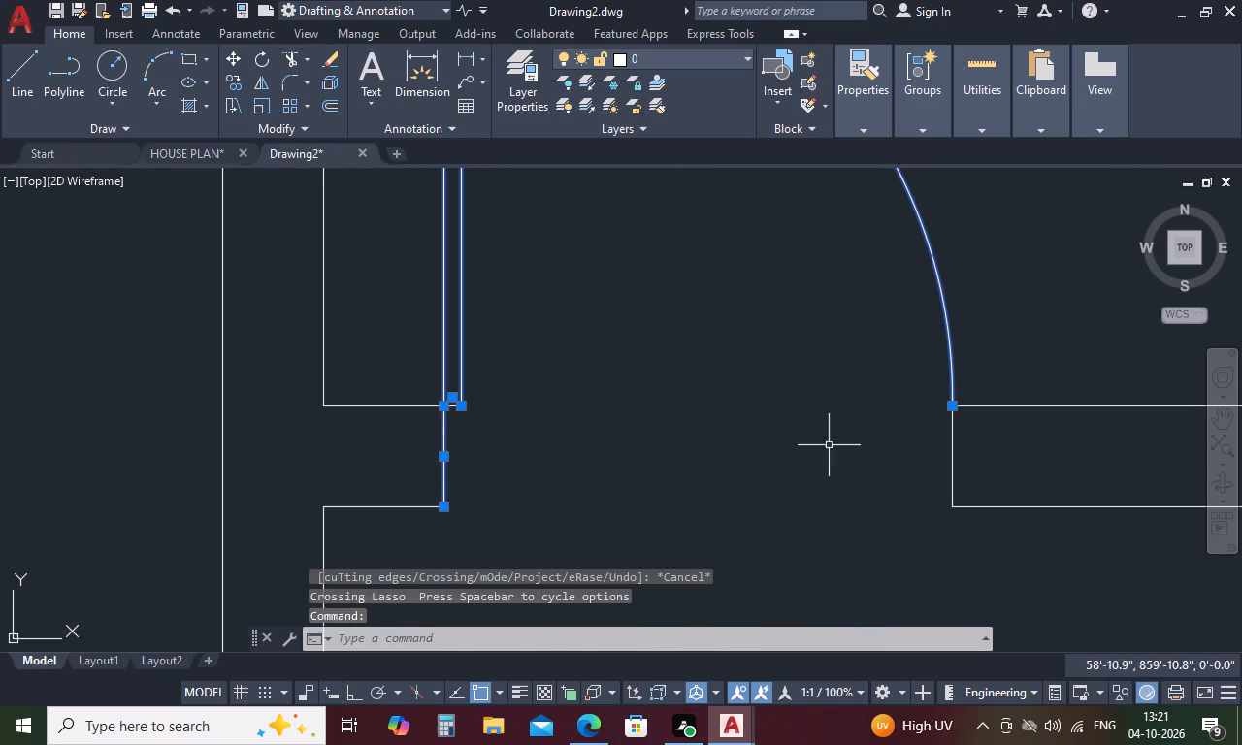
pyautogui.click(954, 452)
pyautogui.rightClick(758, 421)
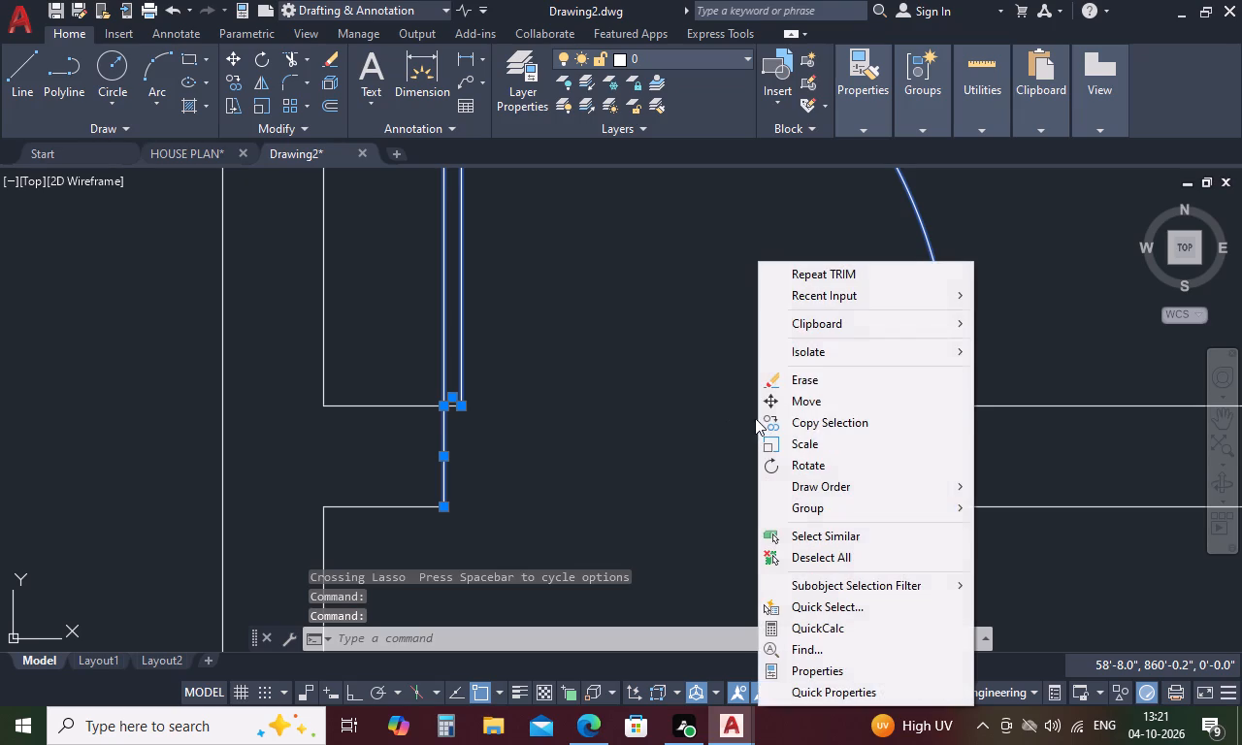
pyautogui.click(770, 414)
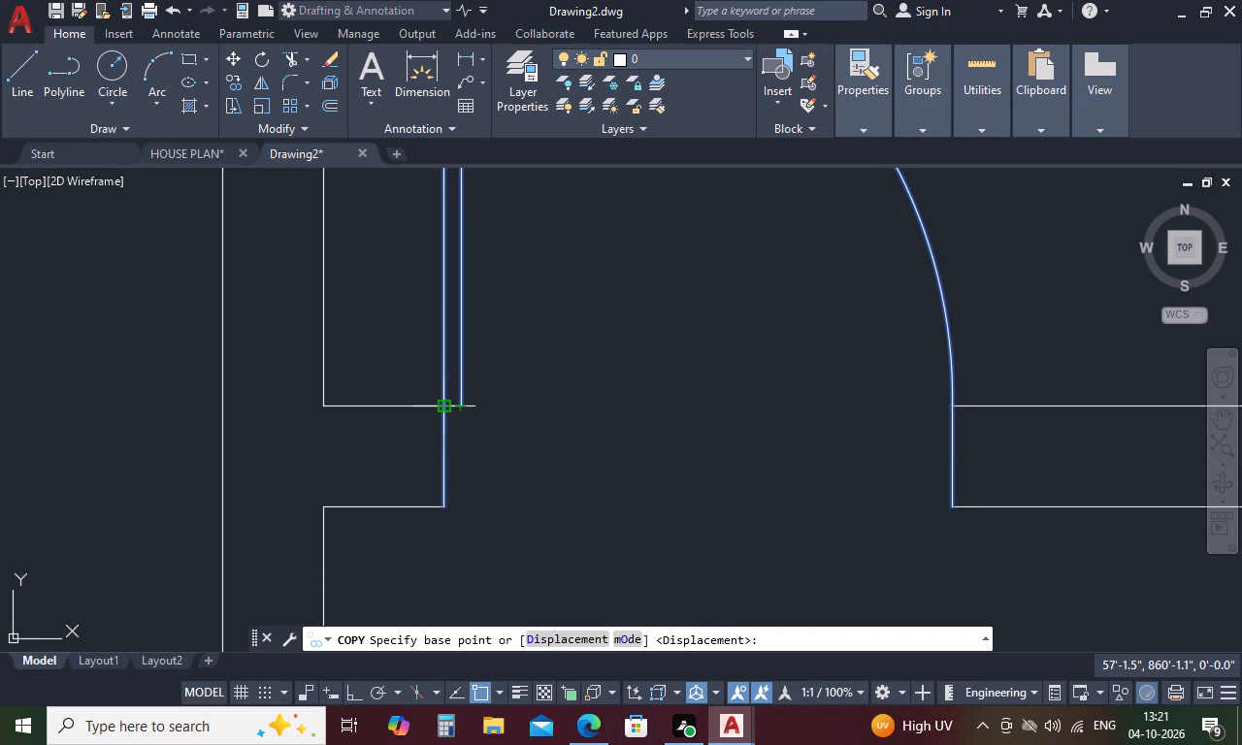
pyautogui.click(448, 407)
pyautogui.scroll(-8, 655, 397)
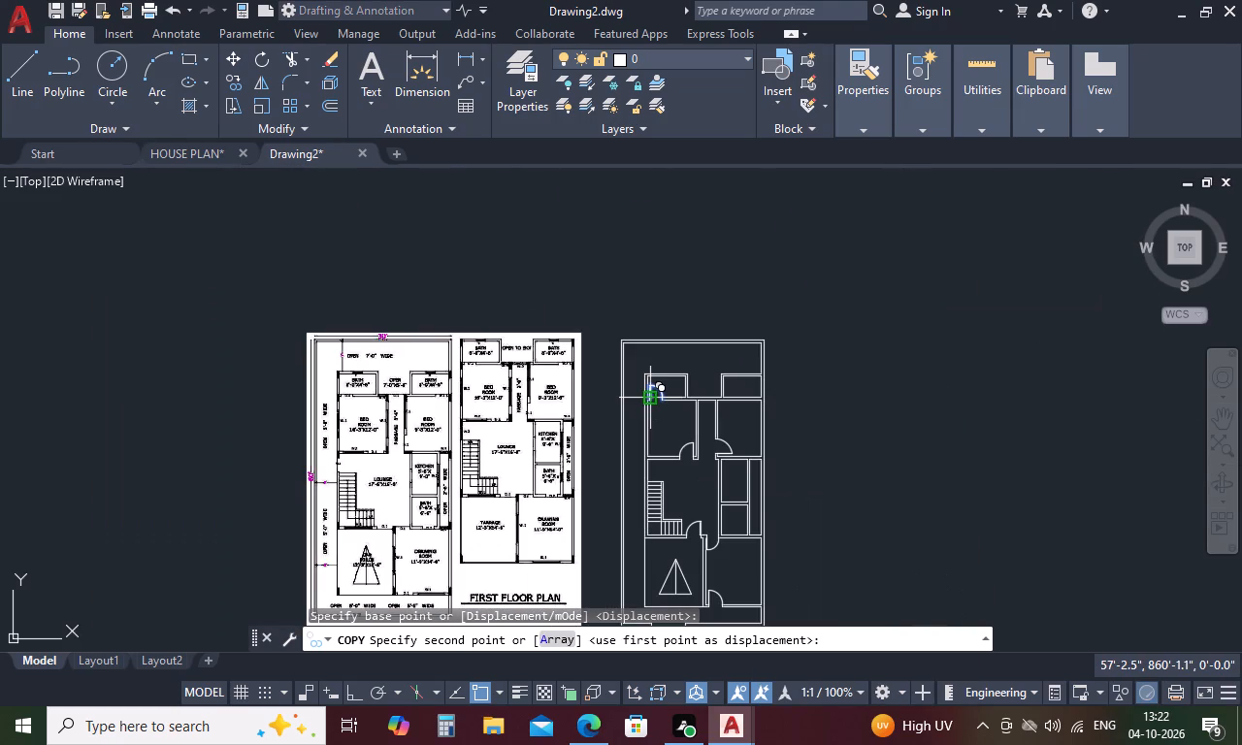
pyautogui.scroll(2, 758, 395)
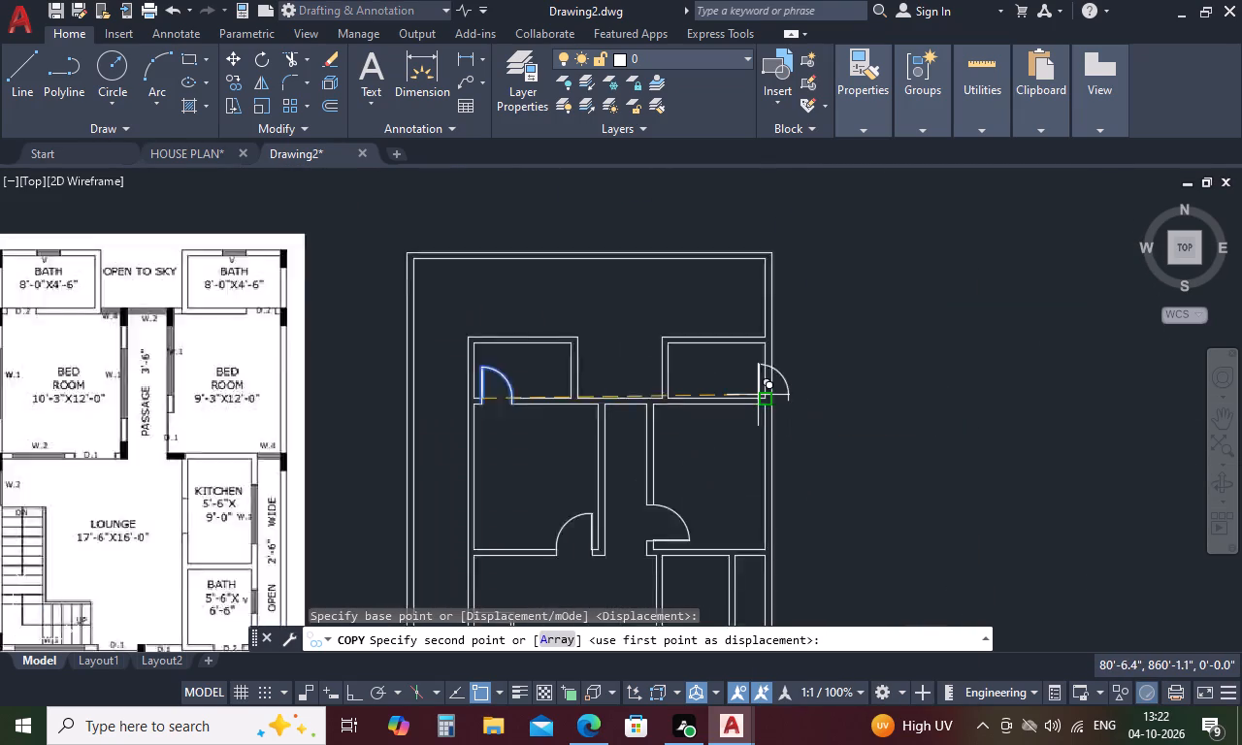
pyautogui.scroll(4, 758, 395)
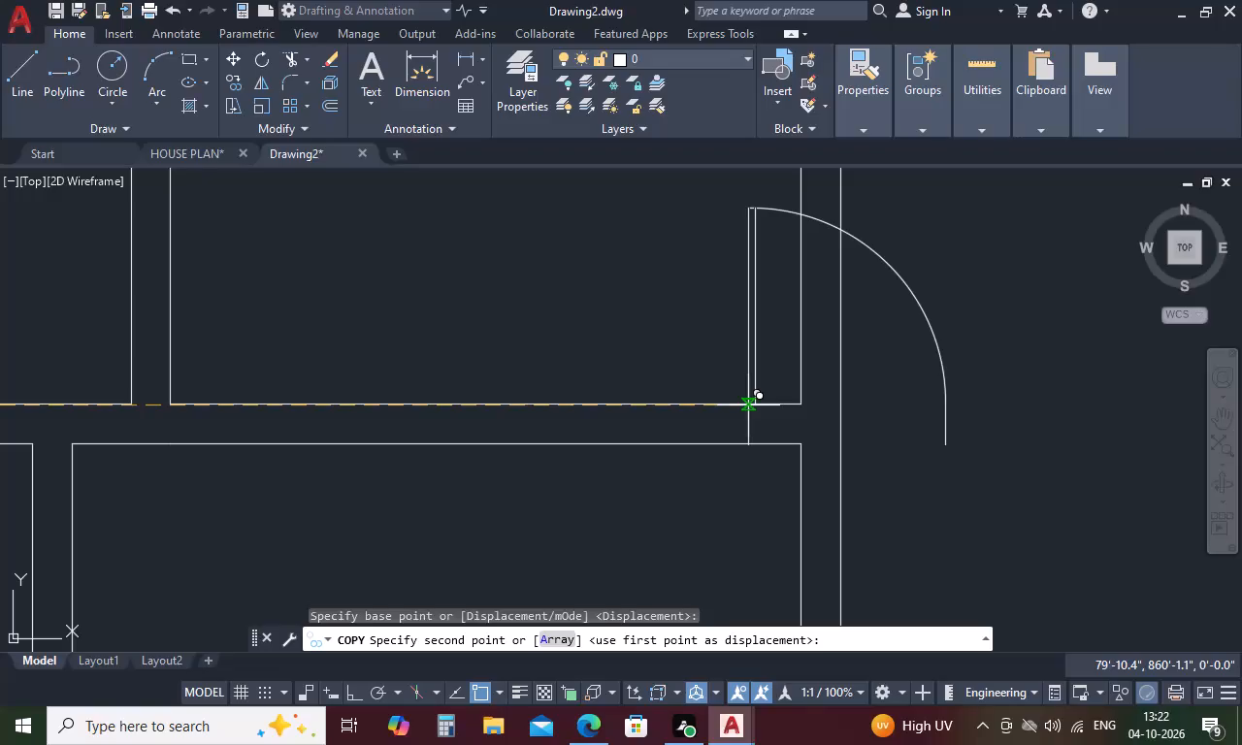
pyautogui.click(748, 405)
pyautogui.press('Escape')
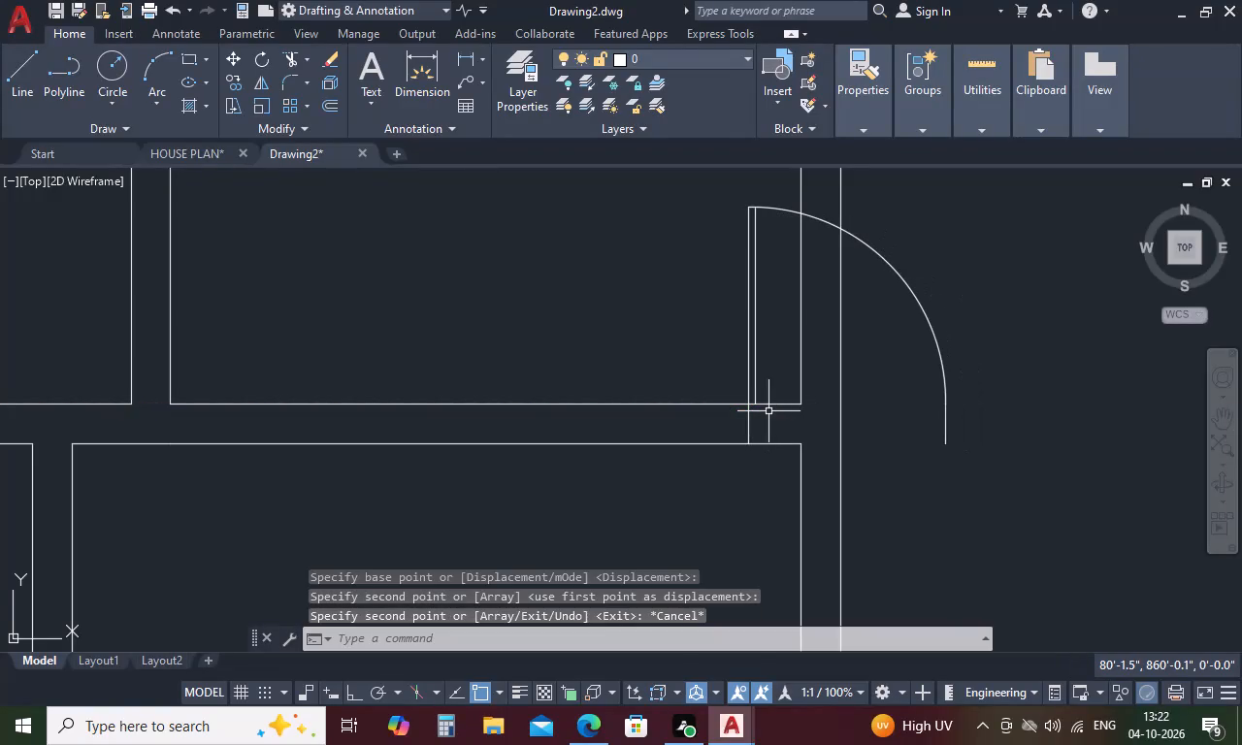
# Mirror the copied door's leaf, swing and far jamb about its leaf line, erasing the source, so it lies within the 9'-3" bedroom's bath.
pyautogui.moveTo(785, 290); pyautogui.dragTo(649, 378)
pyautogui.moveTo(1020, 270); pyautogui.dragTo(1002, 474)
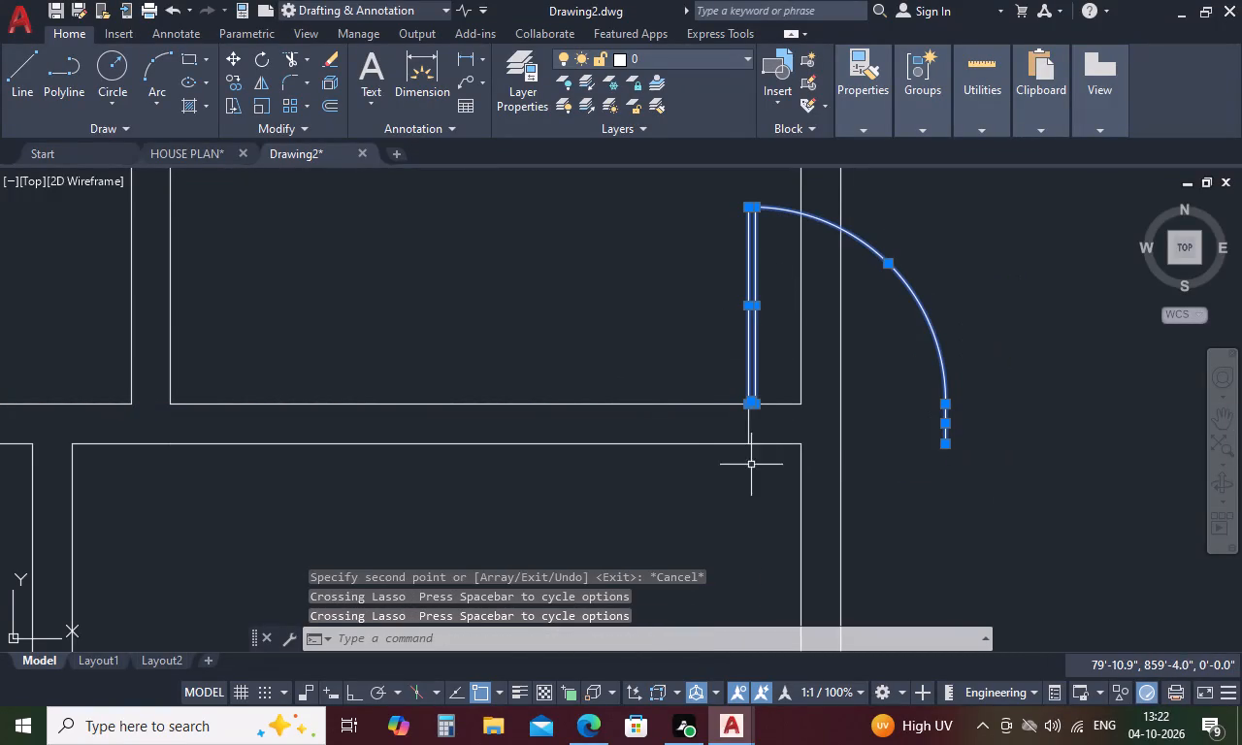
pyautogui.write('MI')
pyautogui.press('space')
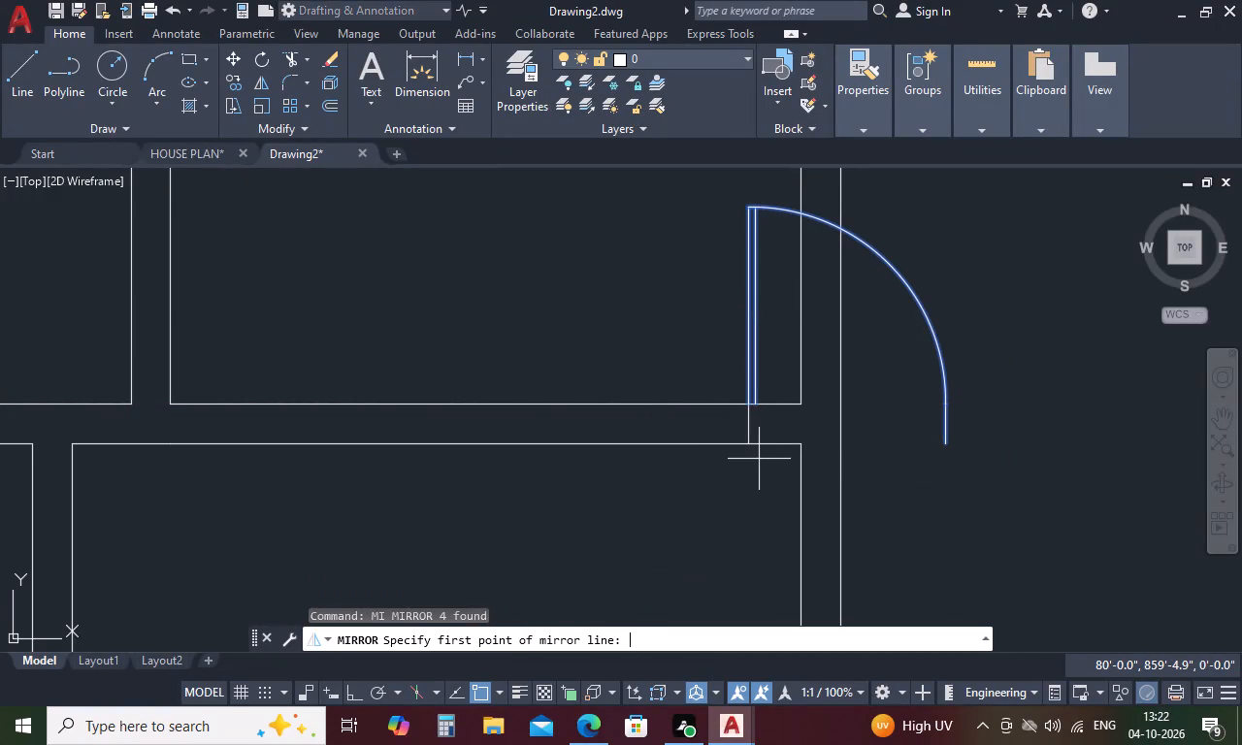
pyautogui.click(749, 408)
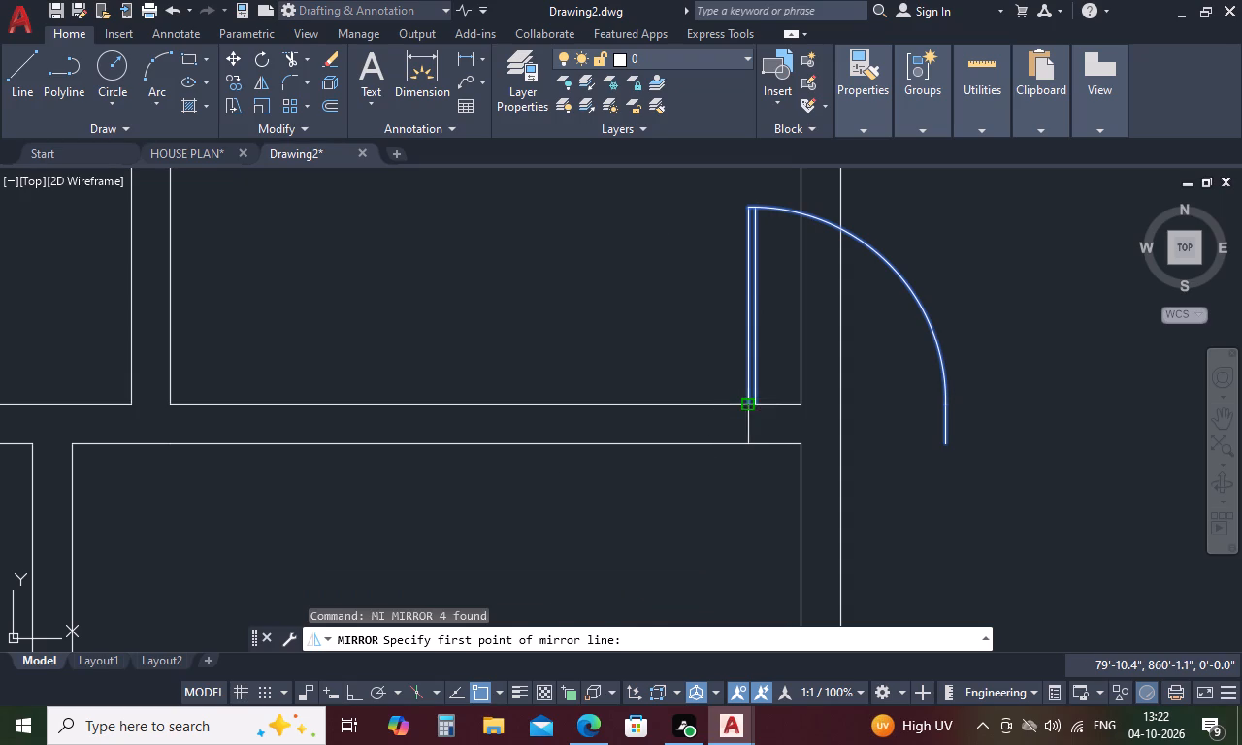
pyautogui.click(746, 205)
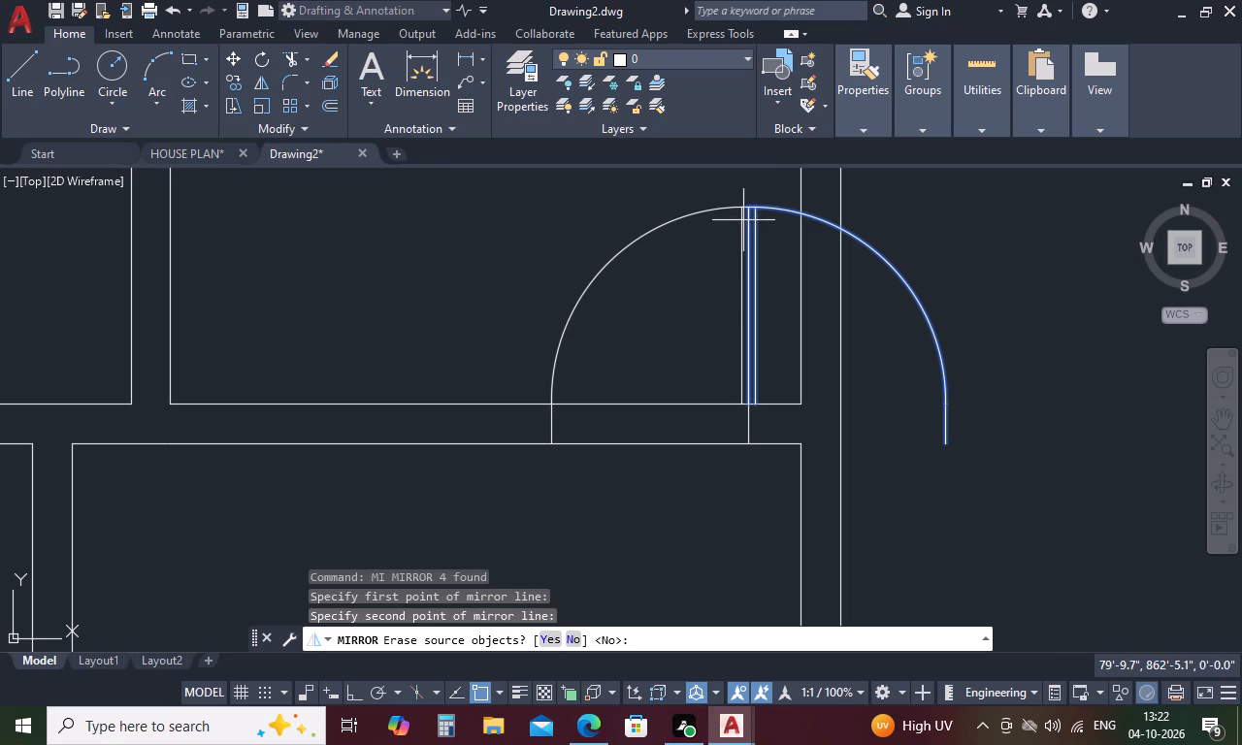
pyautogui.click(547, 648)
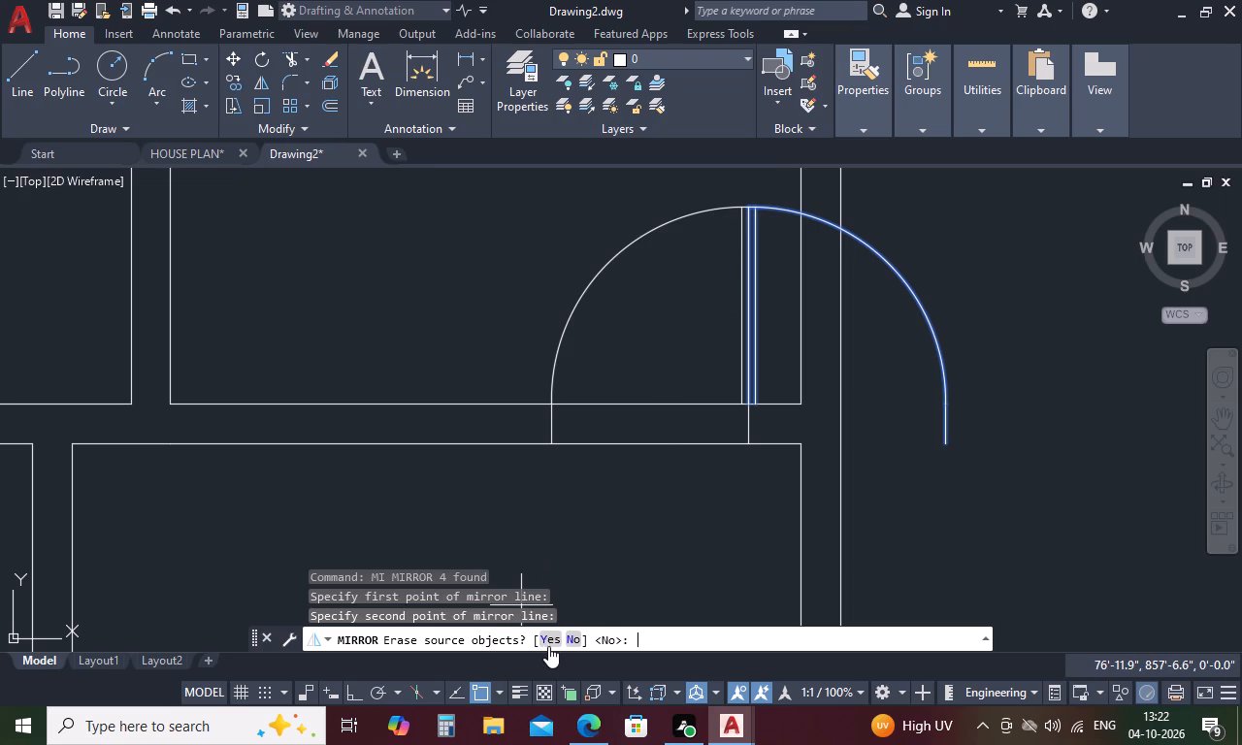
pyautogui.click(549, 639)
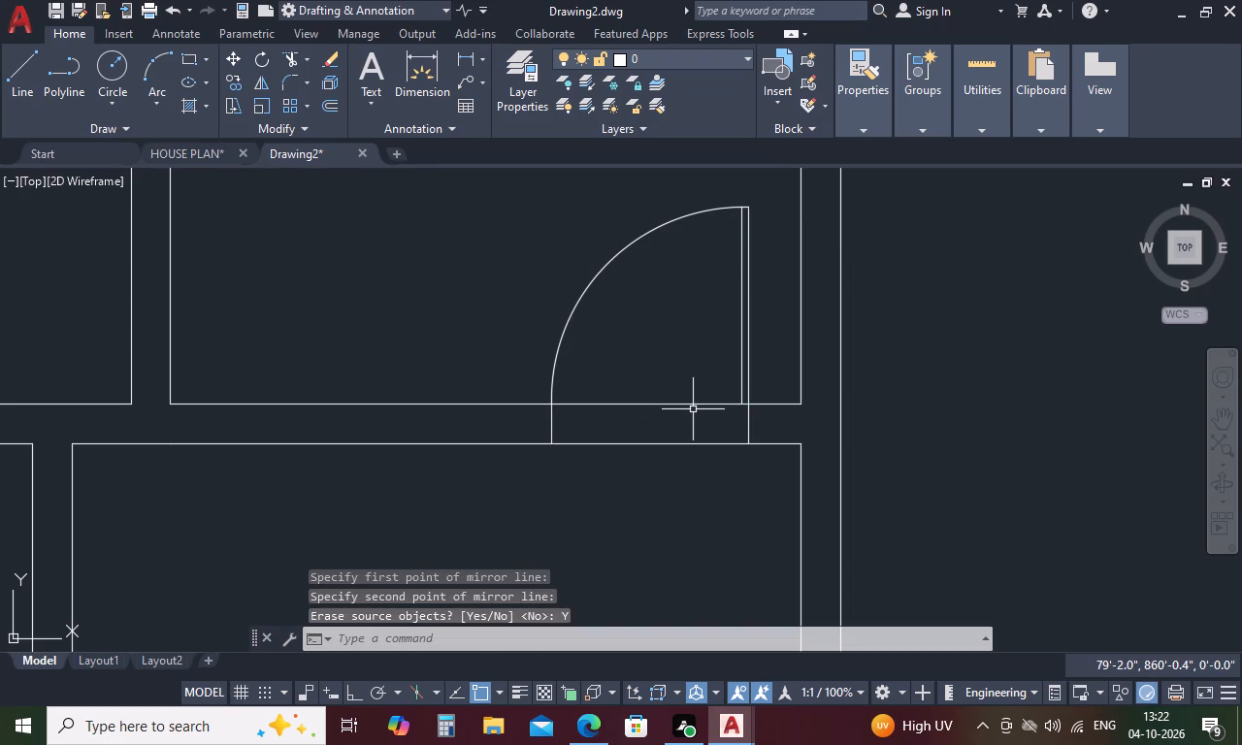
pyautogui.press('Escape')
# Trim both wall lines between the jambs to open the 9'-3" bedroom's bath doorway.
pyautogui.write('TR')
pyautogui.press('space')
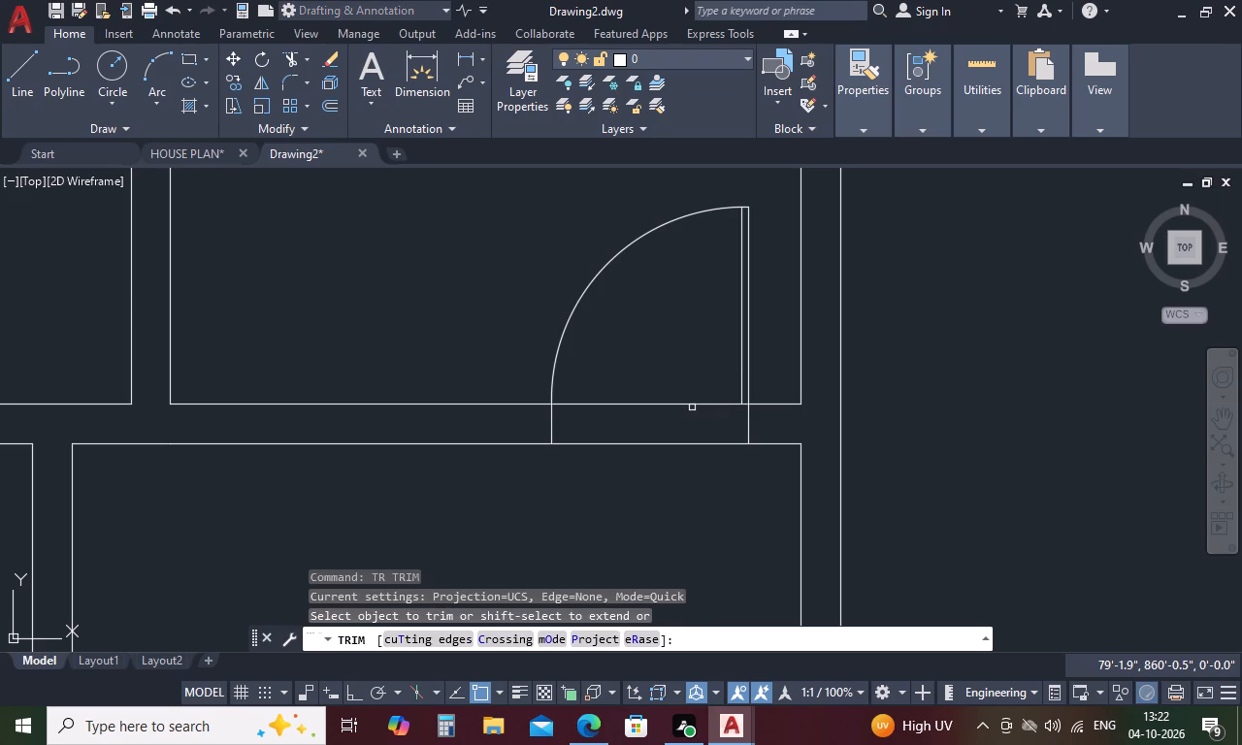
pyautogui.click(692, 406)
pyautogui.click(695, 442)
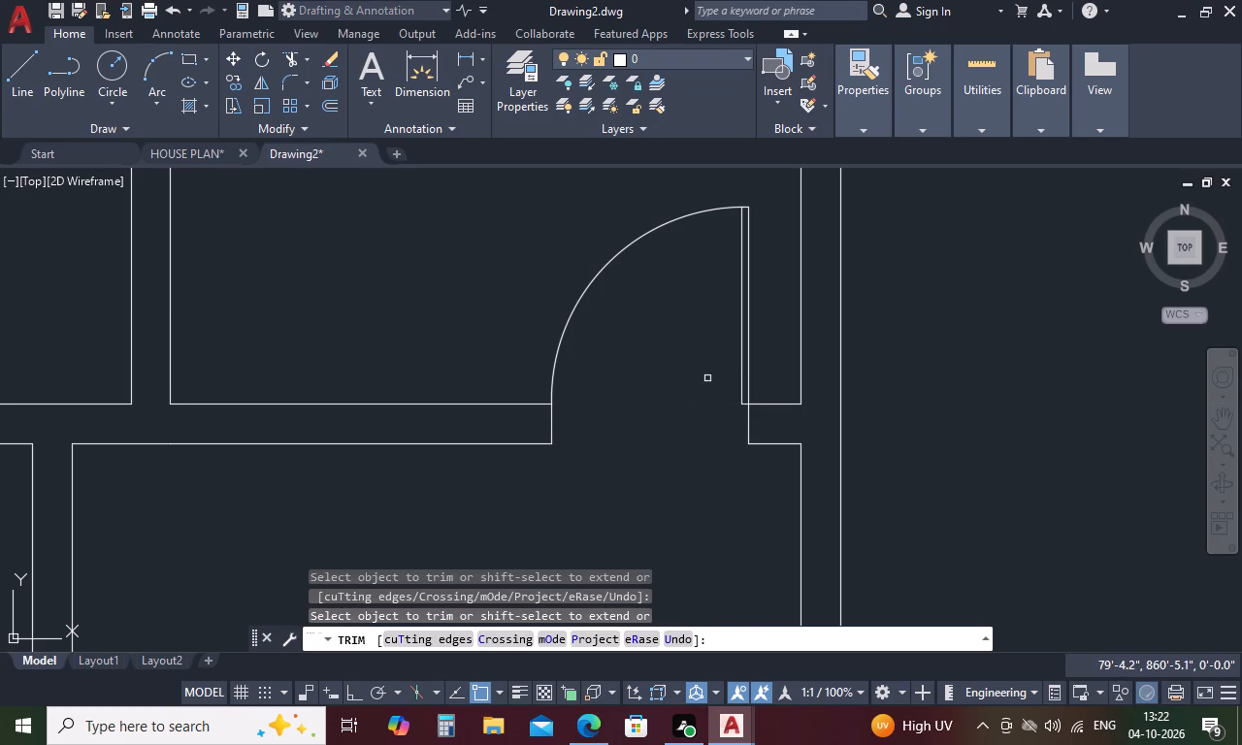
pyautogui.scroll(-5, 707, 378)
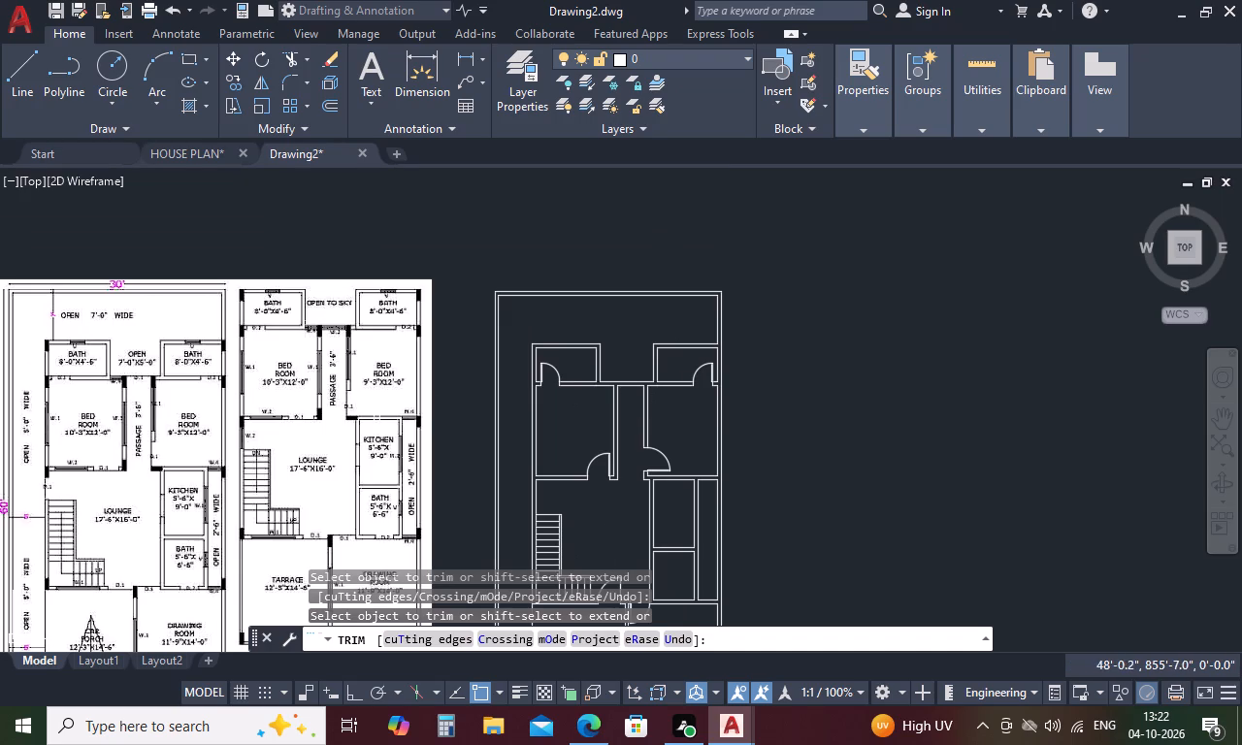
pyautogui.scroll(3, 122, 372)
pyautogui.scroll(-4, 122, 372)
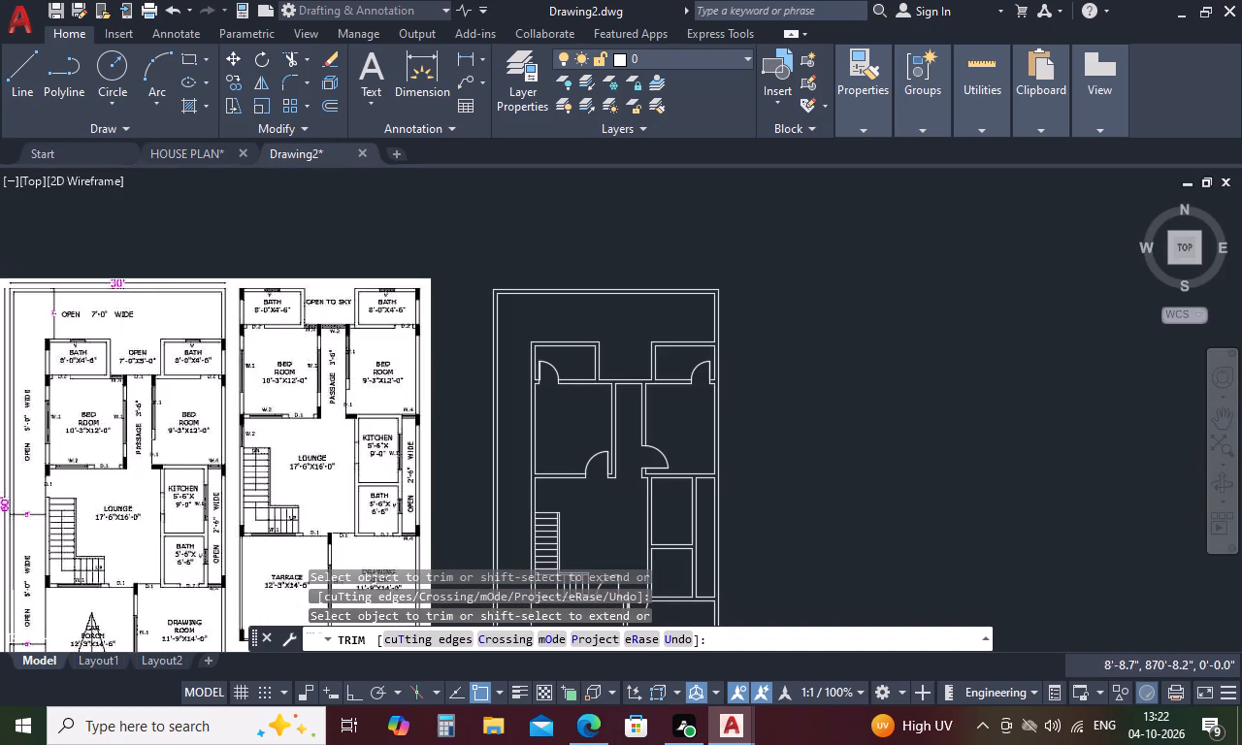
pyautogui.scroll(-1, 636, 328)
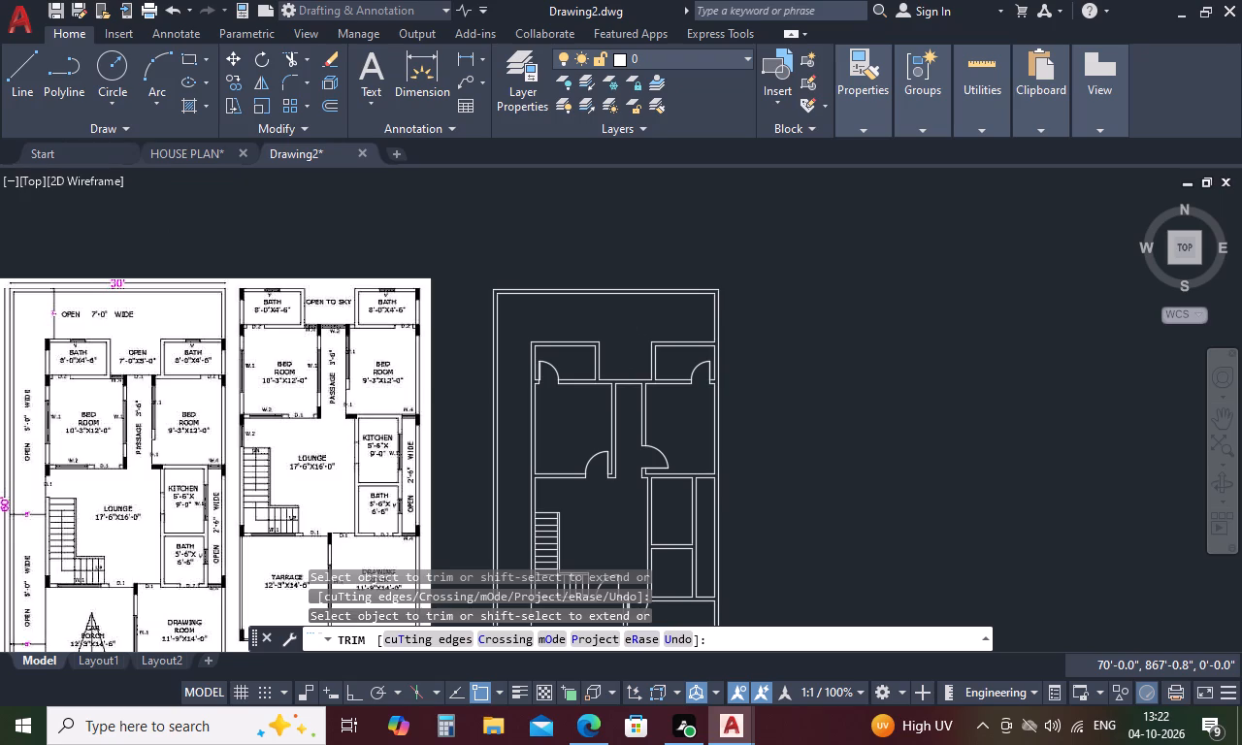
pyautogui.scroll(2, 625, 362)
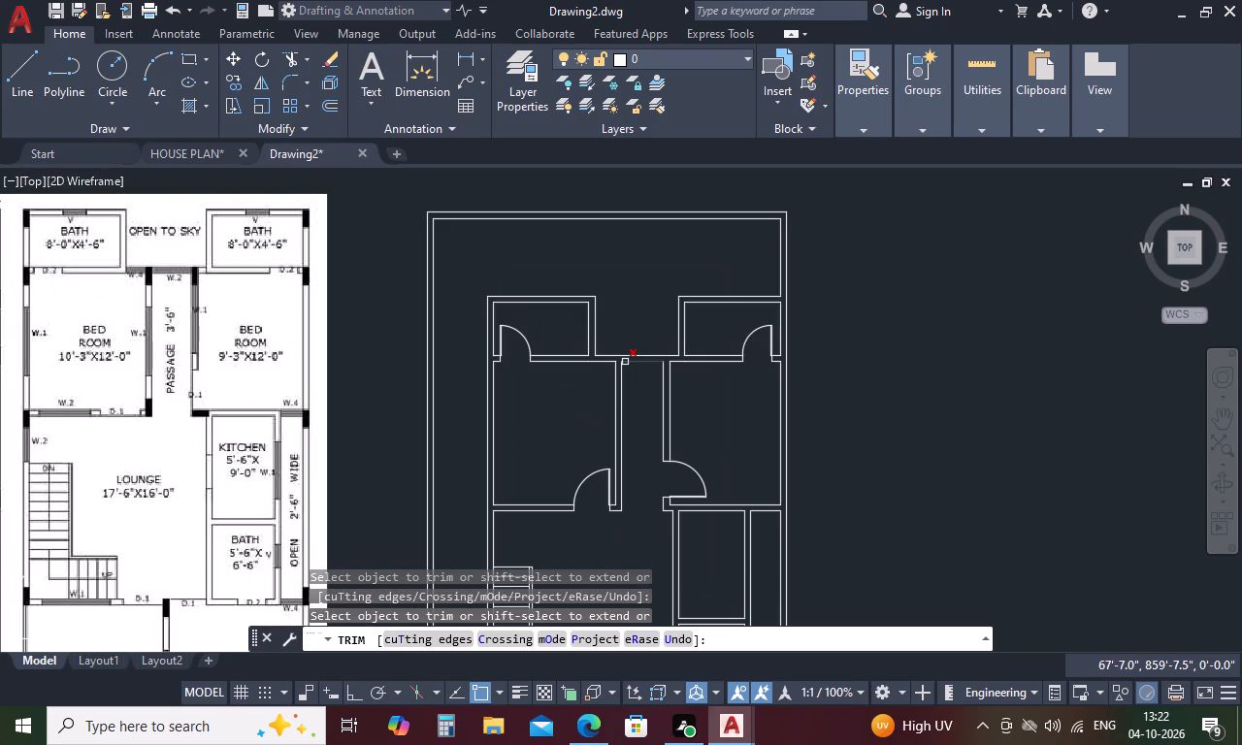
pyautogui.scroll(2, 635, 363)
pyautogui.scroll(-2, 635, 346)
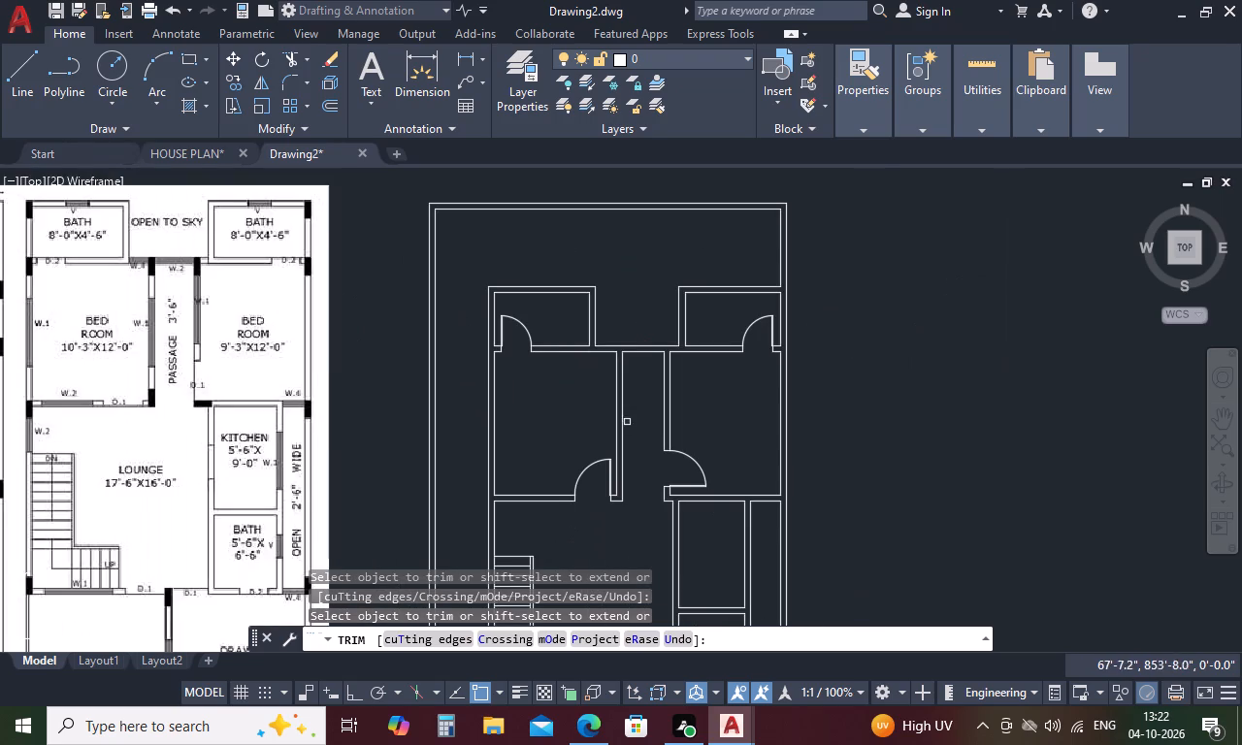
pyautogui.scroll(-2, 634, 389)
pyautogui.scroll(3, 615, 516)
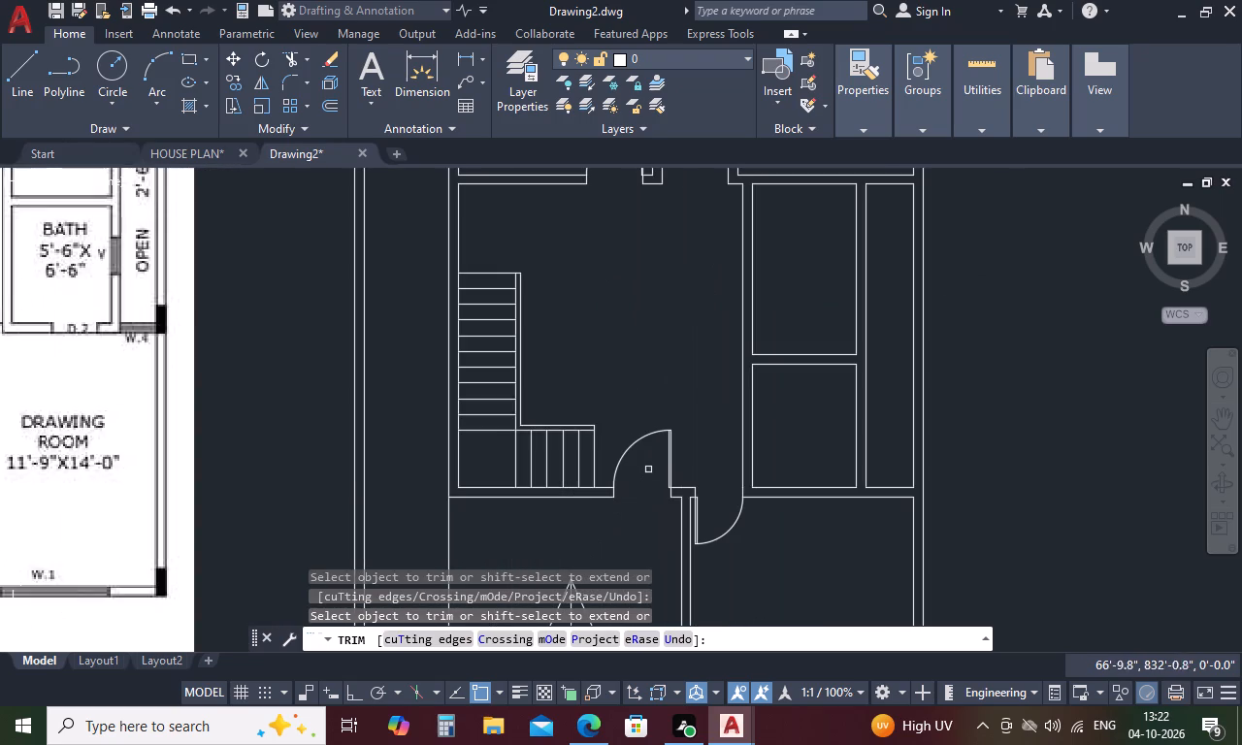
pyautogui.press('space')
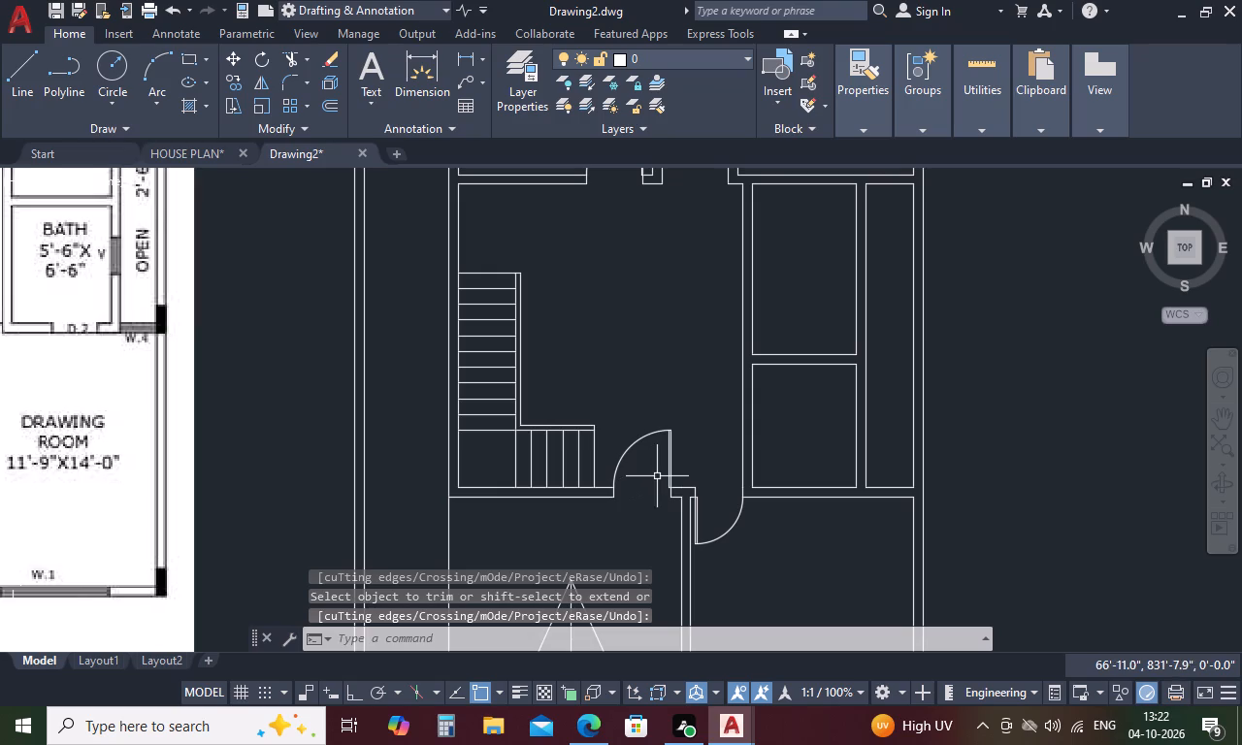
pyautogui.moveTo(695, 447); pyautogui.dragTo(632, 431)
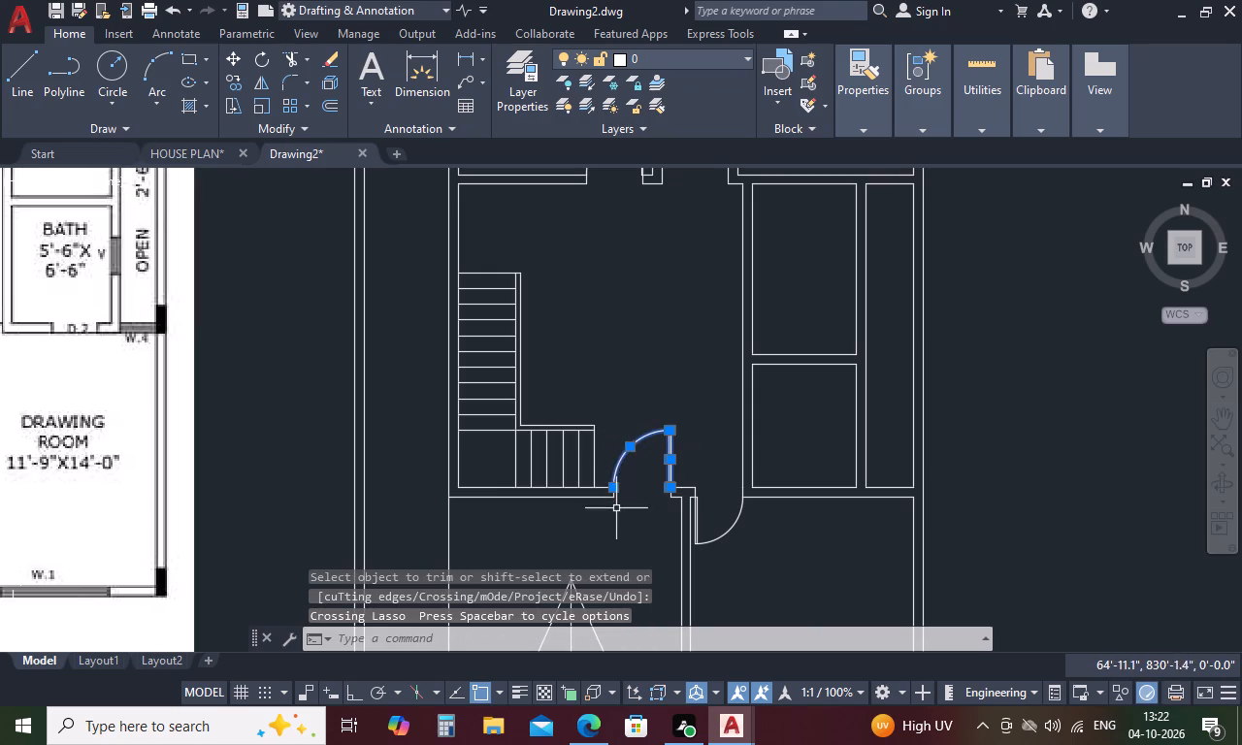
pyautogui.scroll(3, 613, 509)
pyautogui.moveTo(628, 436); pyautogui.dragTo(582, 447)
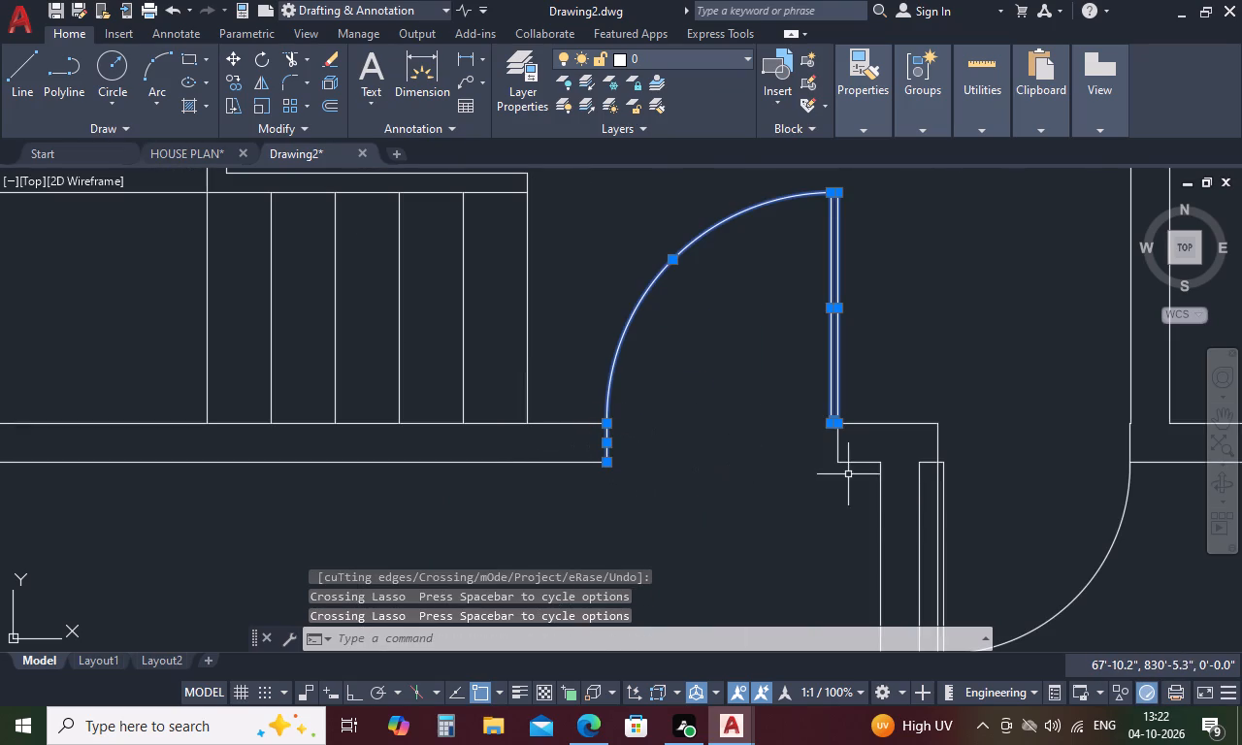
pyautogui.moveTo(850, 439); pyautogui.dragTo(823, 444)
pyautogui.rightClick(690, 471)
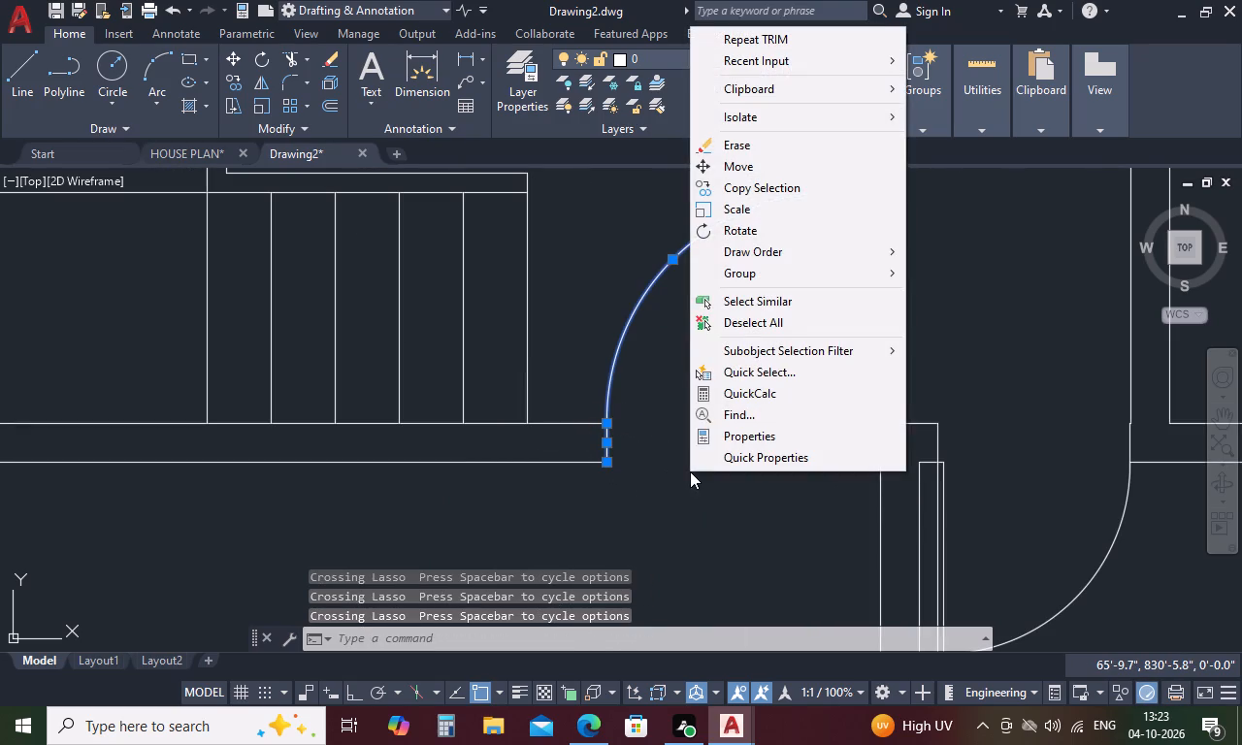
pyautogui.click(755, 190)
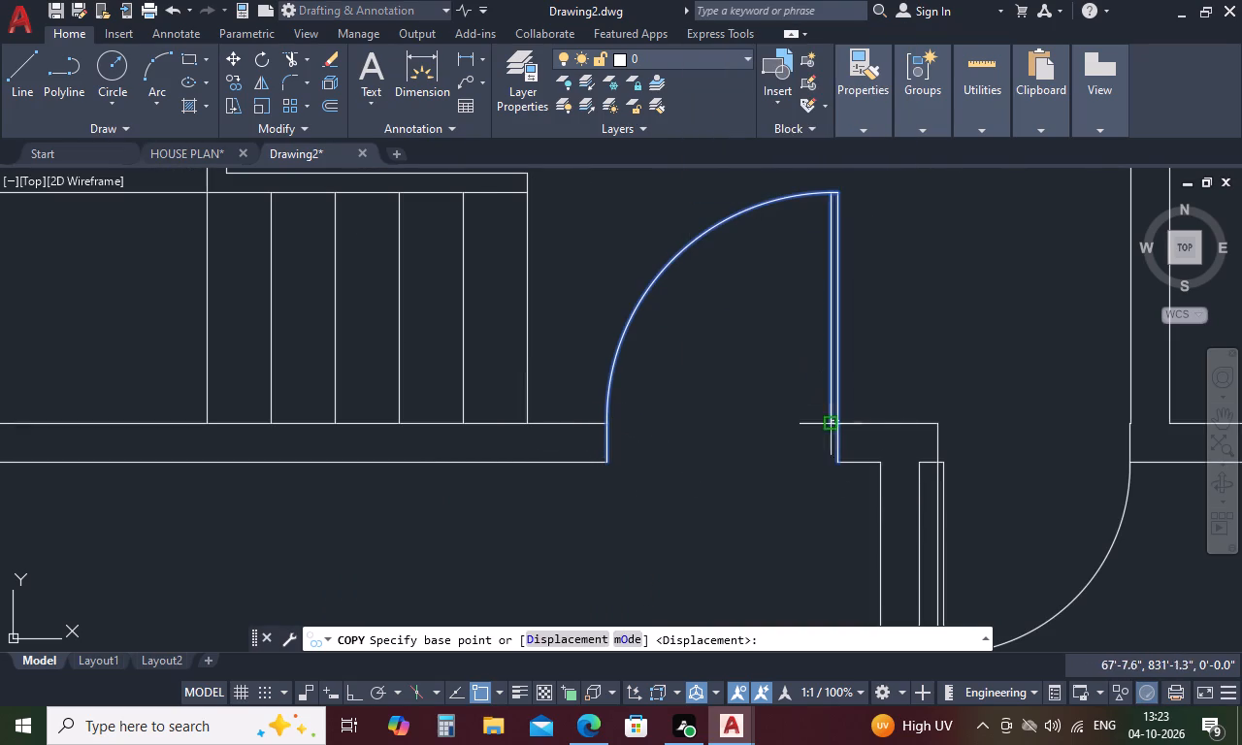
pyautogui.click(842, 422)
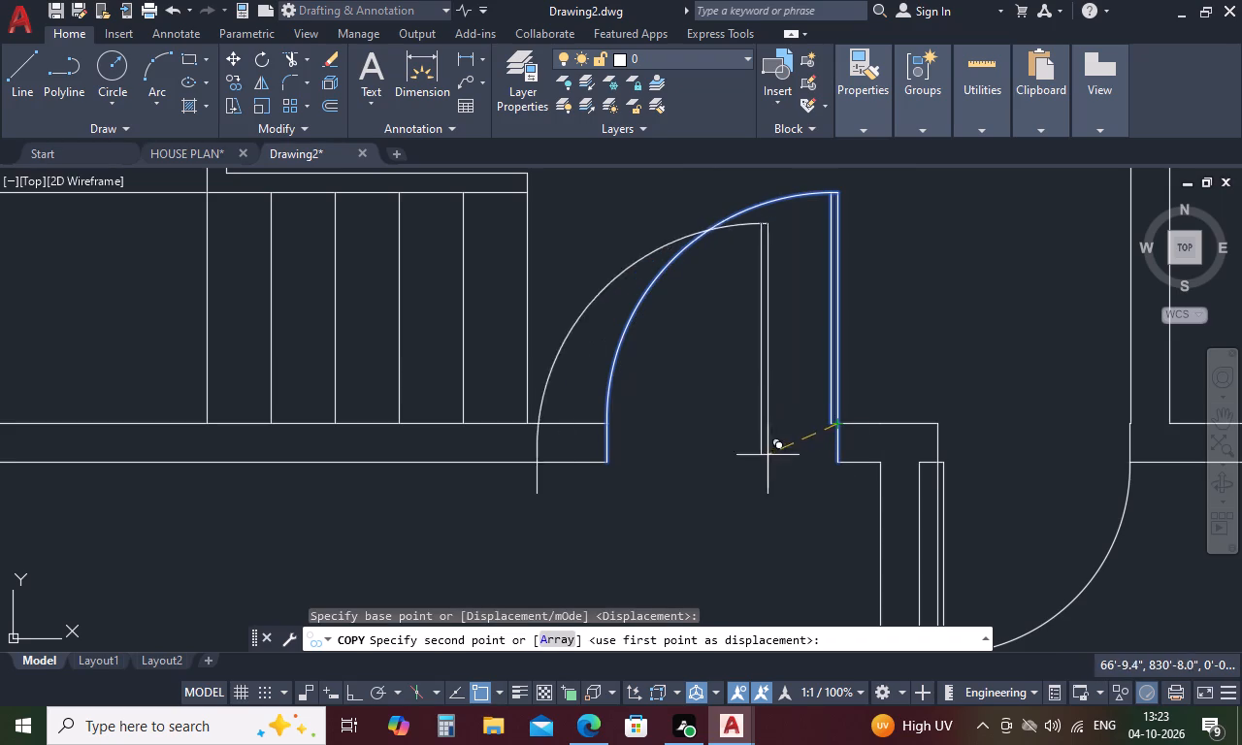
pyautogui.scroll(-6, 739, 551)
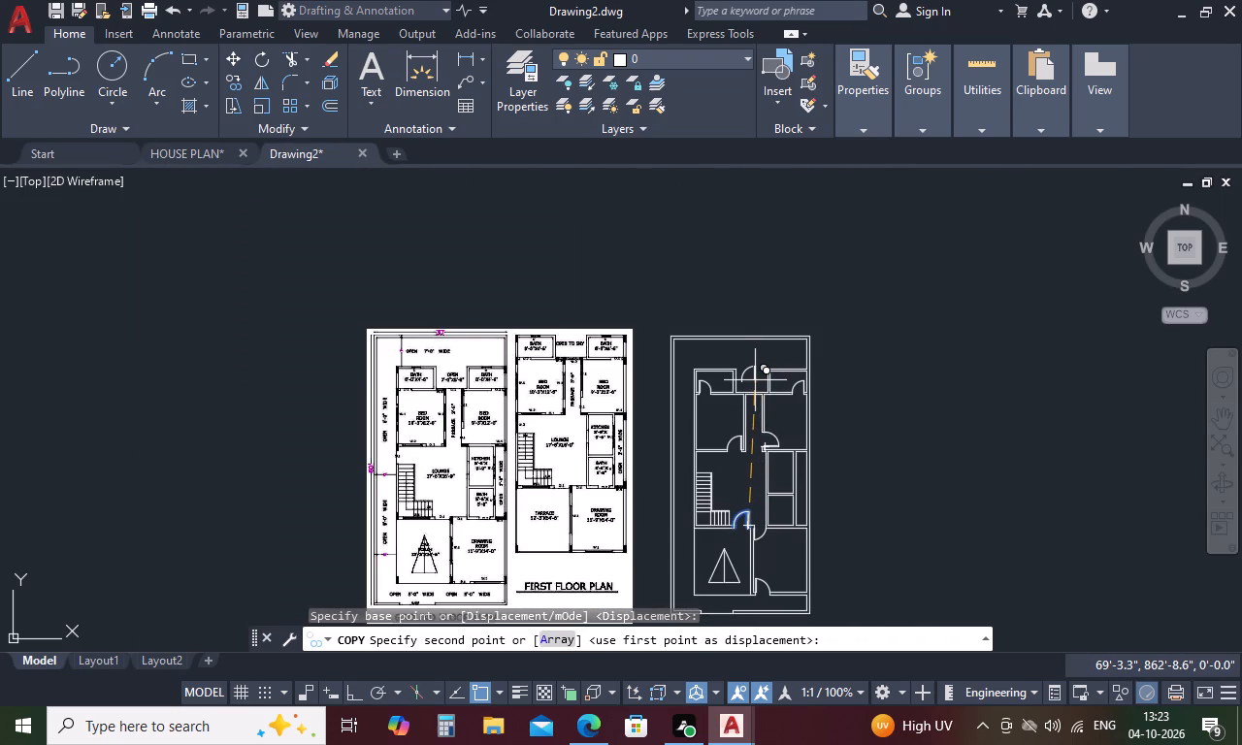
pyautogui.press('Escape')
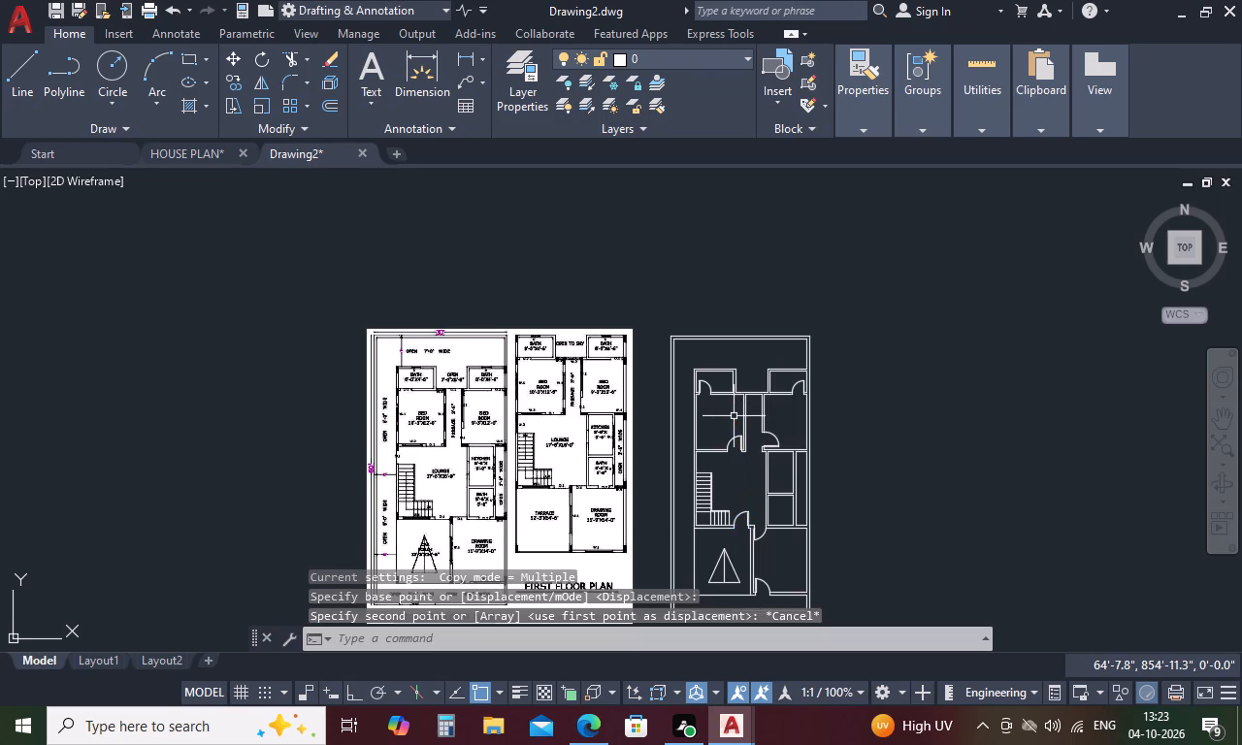
# Copy the drawing room's front door with both jambs from its leaf base to the bath-side end wall of the passage, near the 10'-3" bedroom's wall.
pyautogui.scroll(-2, 771, 330)
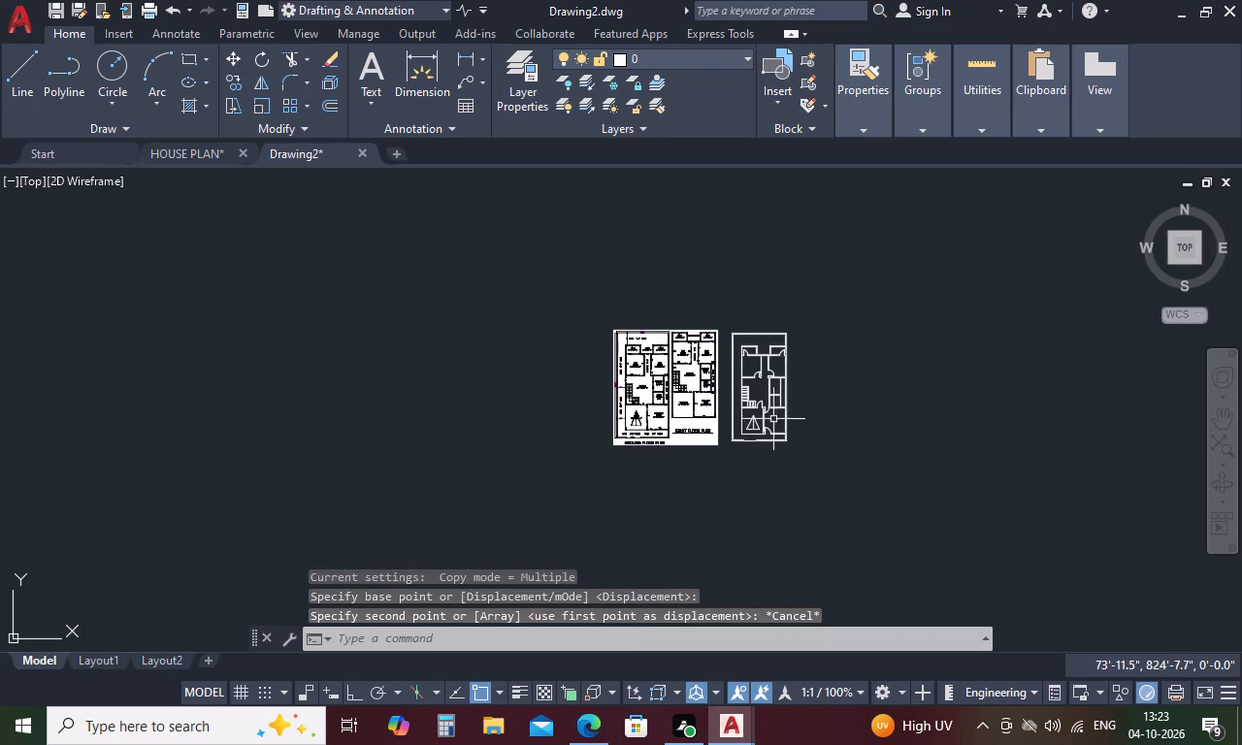
pyautogui.scroll(5, 768, 436)
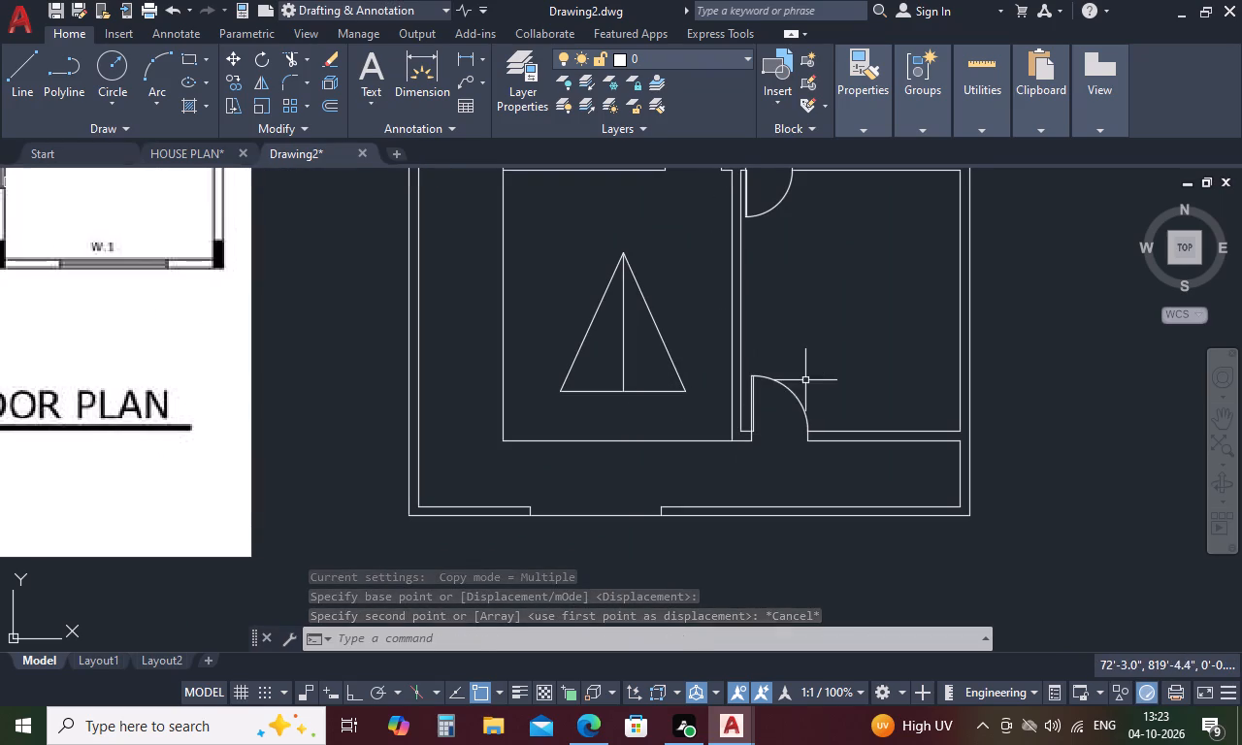
pyautogui.moveTo(807, 380); pyautogui.dragTo(746, 412)
pyautogui.scroll(3, 749, 412)
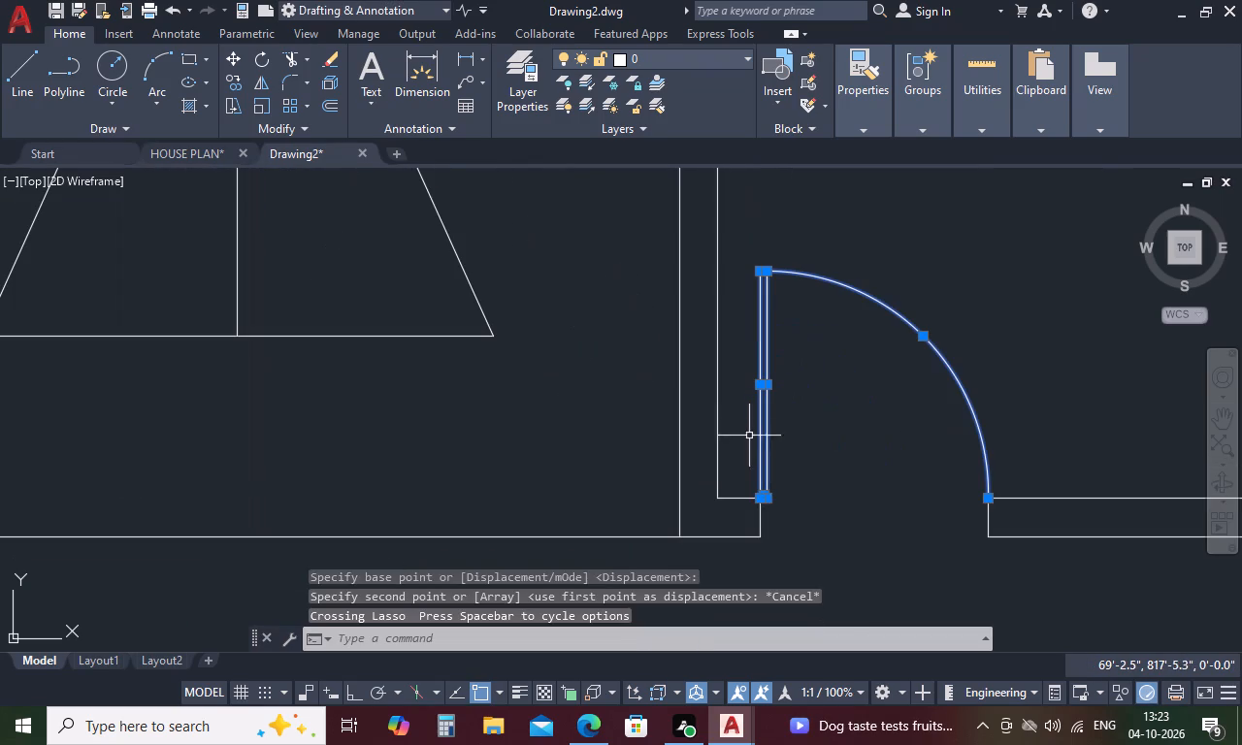
pyautogui.click(759, 517)
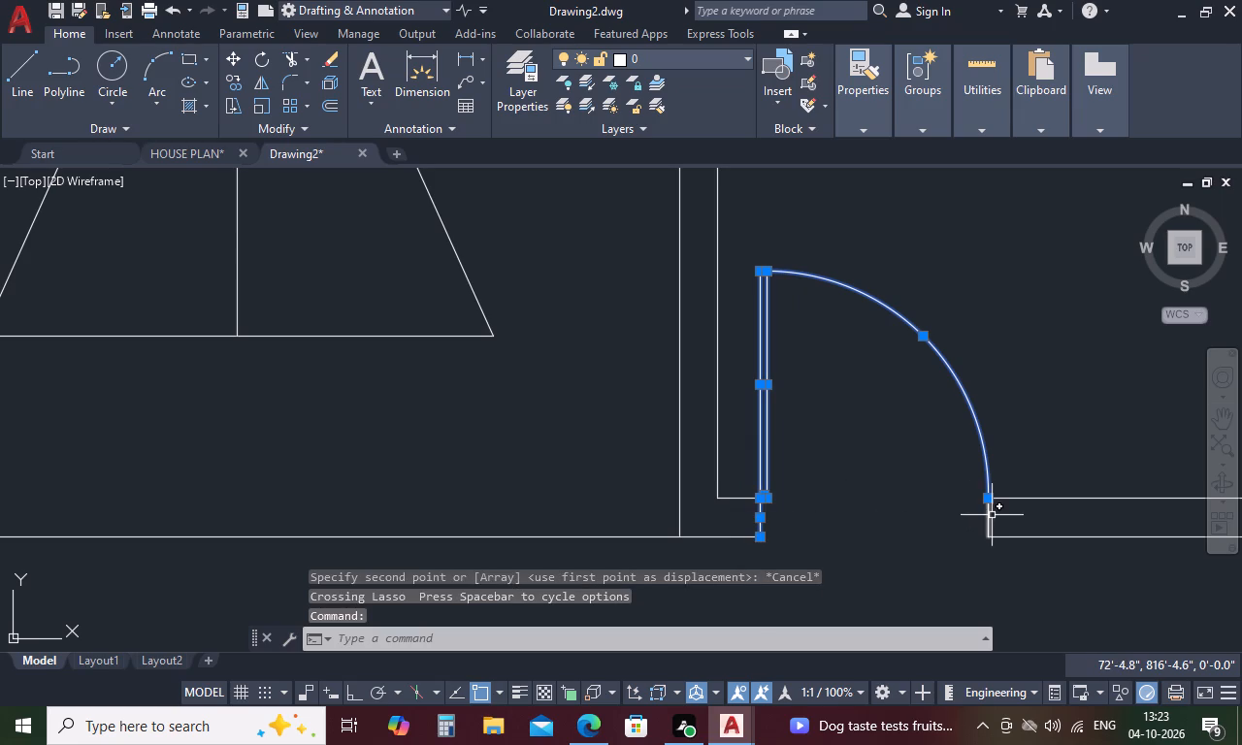
pyautogui.click(988, 517)
pyautogui.rightClick(937, 509)
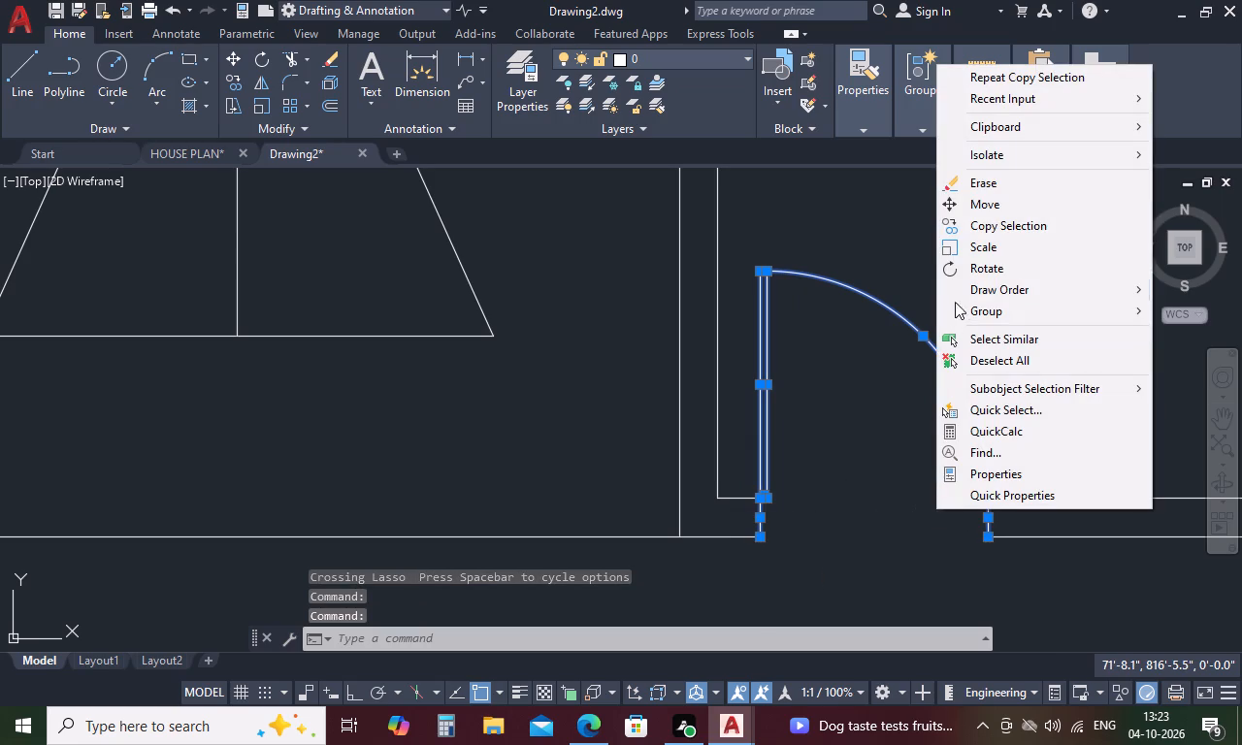
pyautogui.click(995, 224)
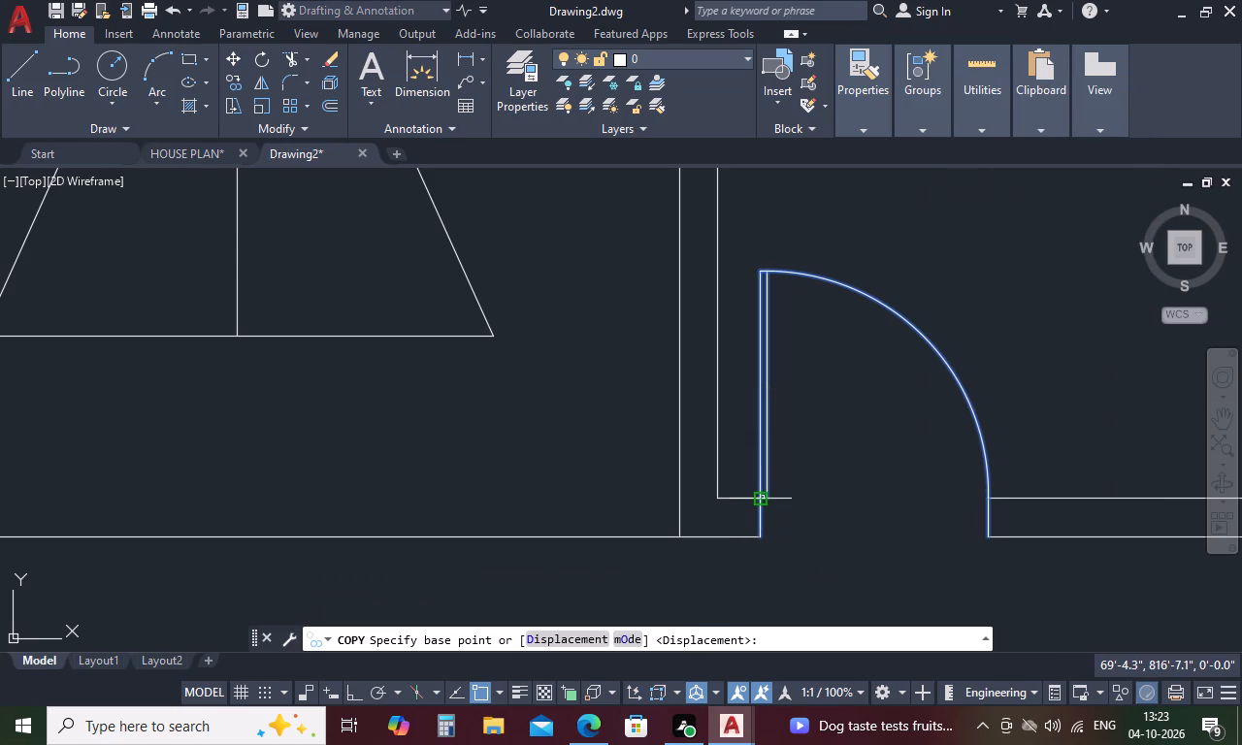
pyautogui.click(763, 495)
pyautogui.scroll(-6, 744, 536)
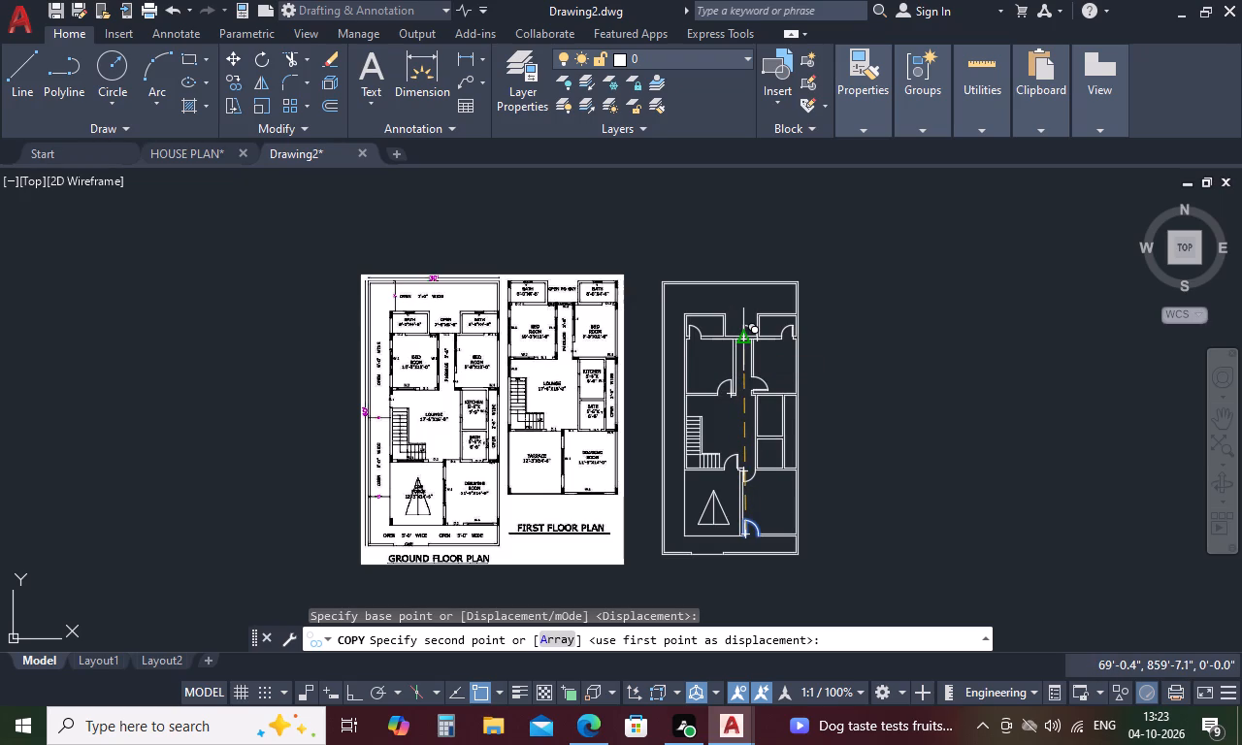
pyautogui.scroll(2, 741, 344)
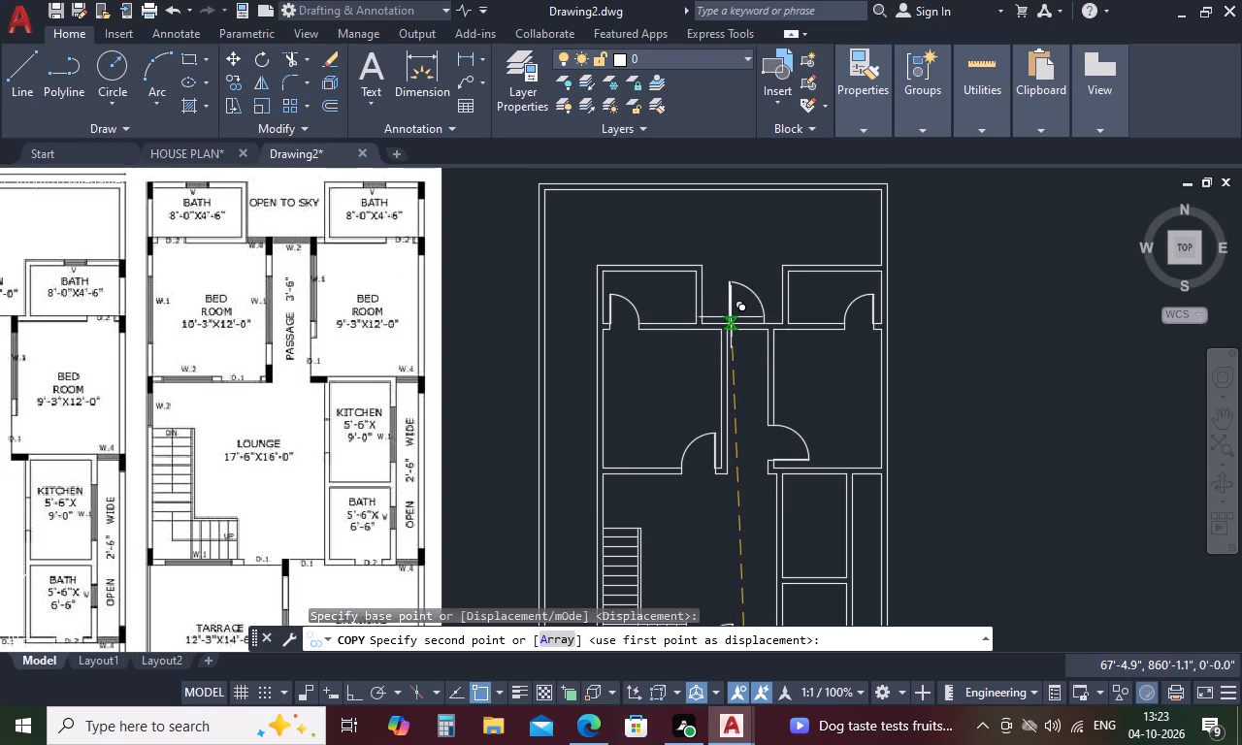
pyautogui.scroll(3, 732, 317)
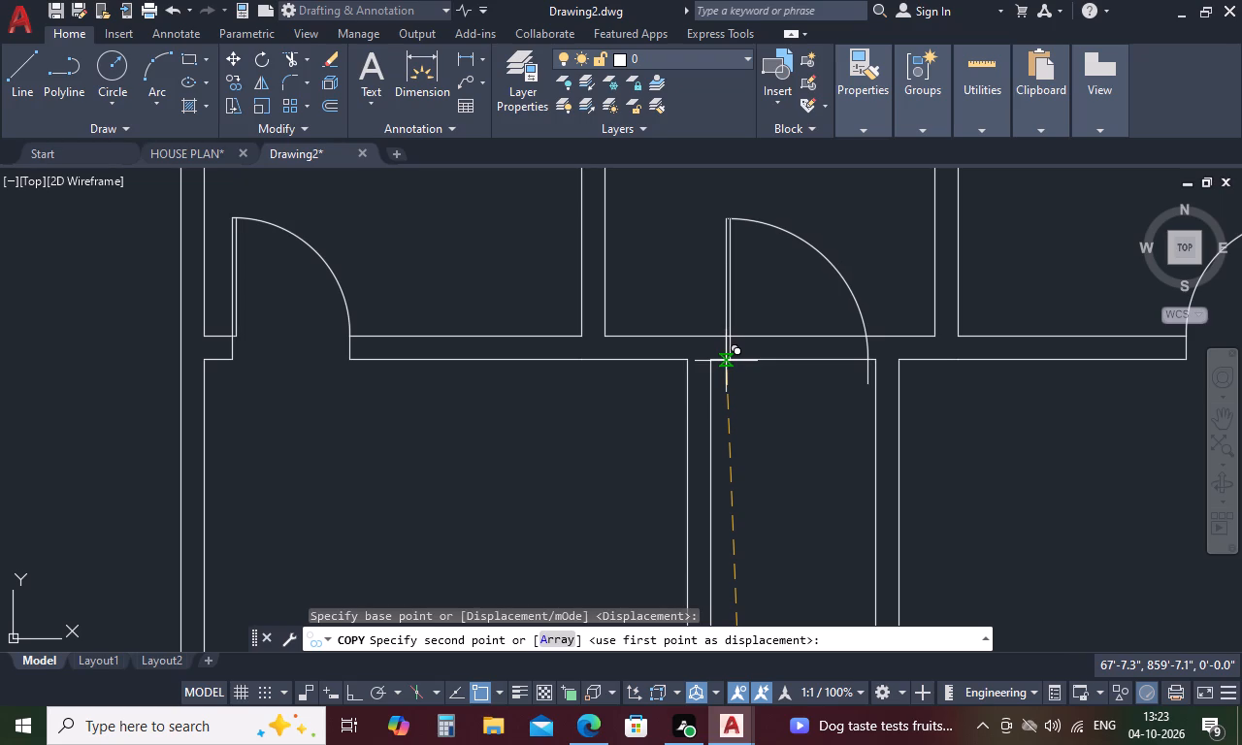
pyautogui.click(723, 361)
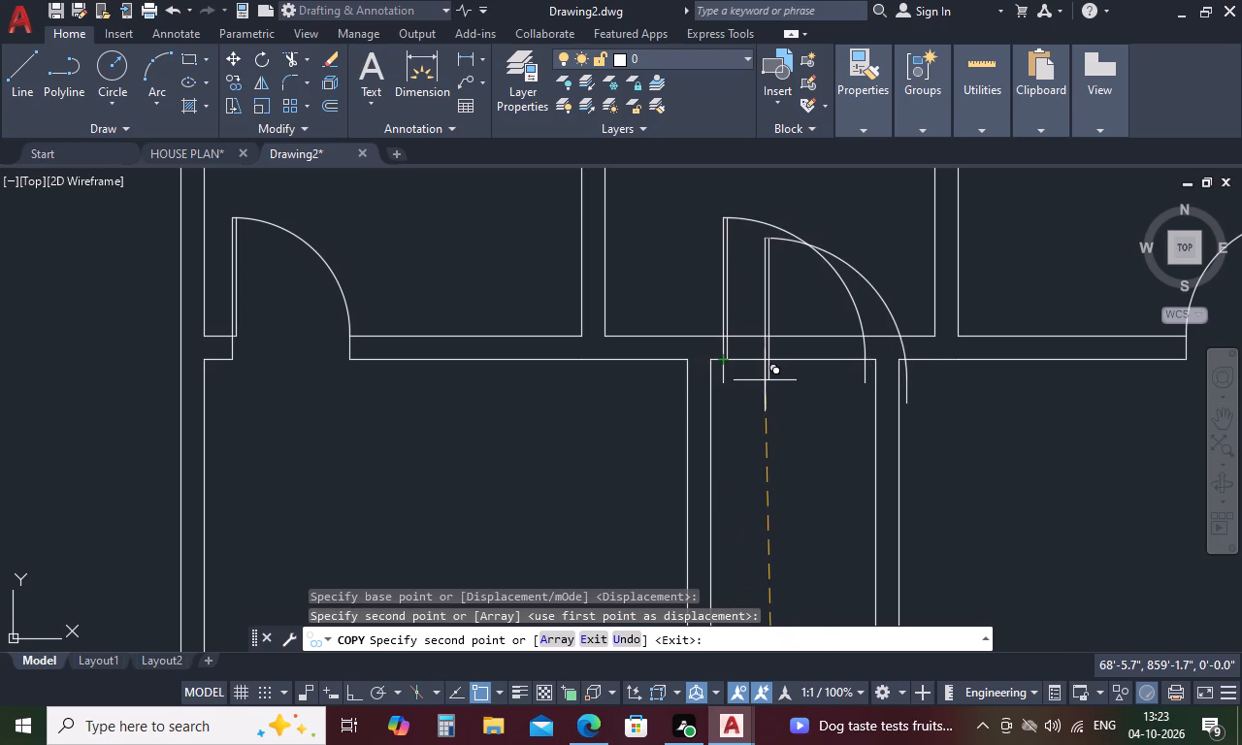
pyautogui.press('Escape')
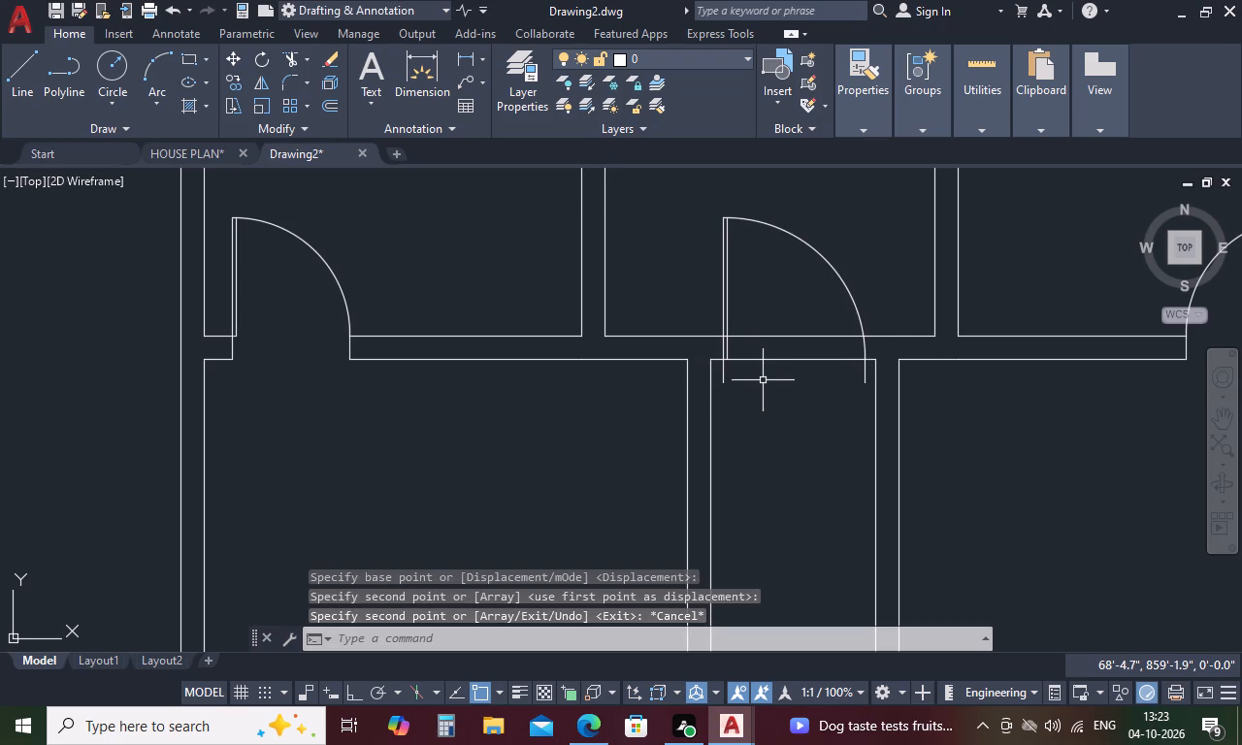
# Rotate the copied passage door, including its leaf, swing and both jambs, 180 degrees about its leaf base.
pyautogui.moveTo(874, 241); pyautogui.dragTo(752, 290)
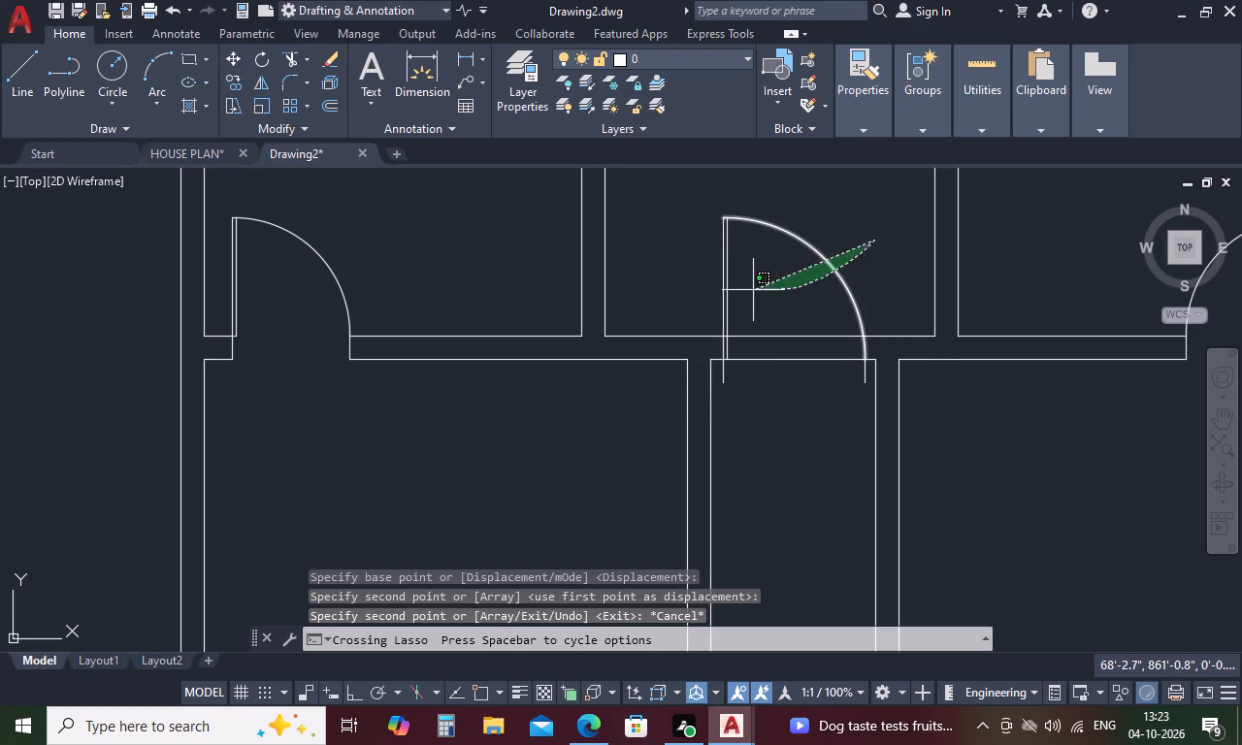
pyautogui.moveTo(752, 290); pyautogui.dragTo(703, 209)
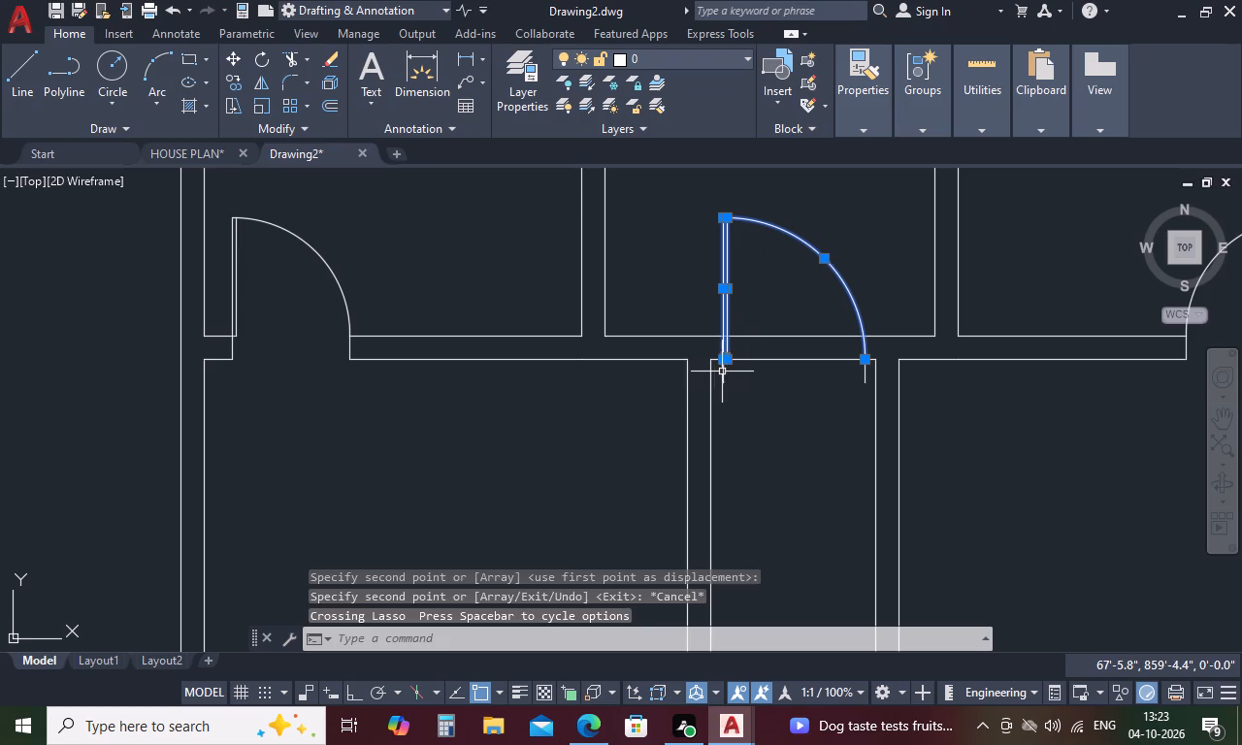
pyautogui.click(723, 372)
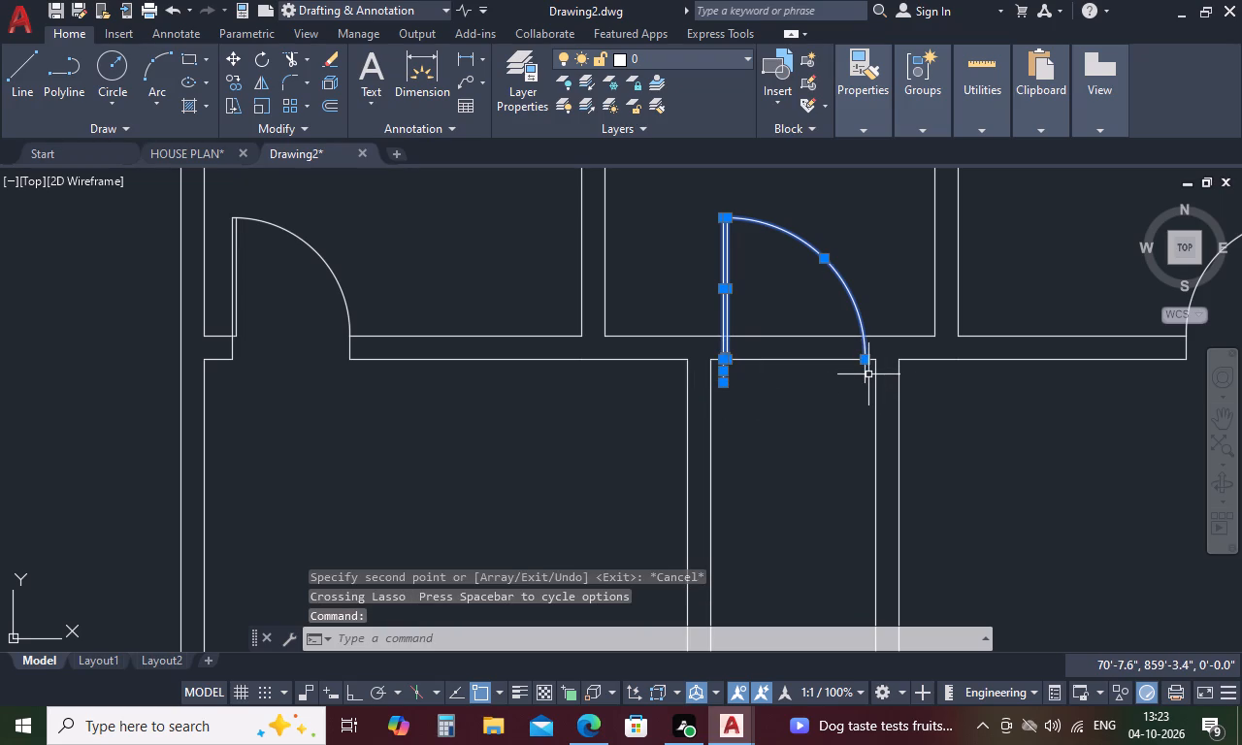
pyautogui.click(867, 378)
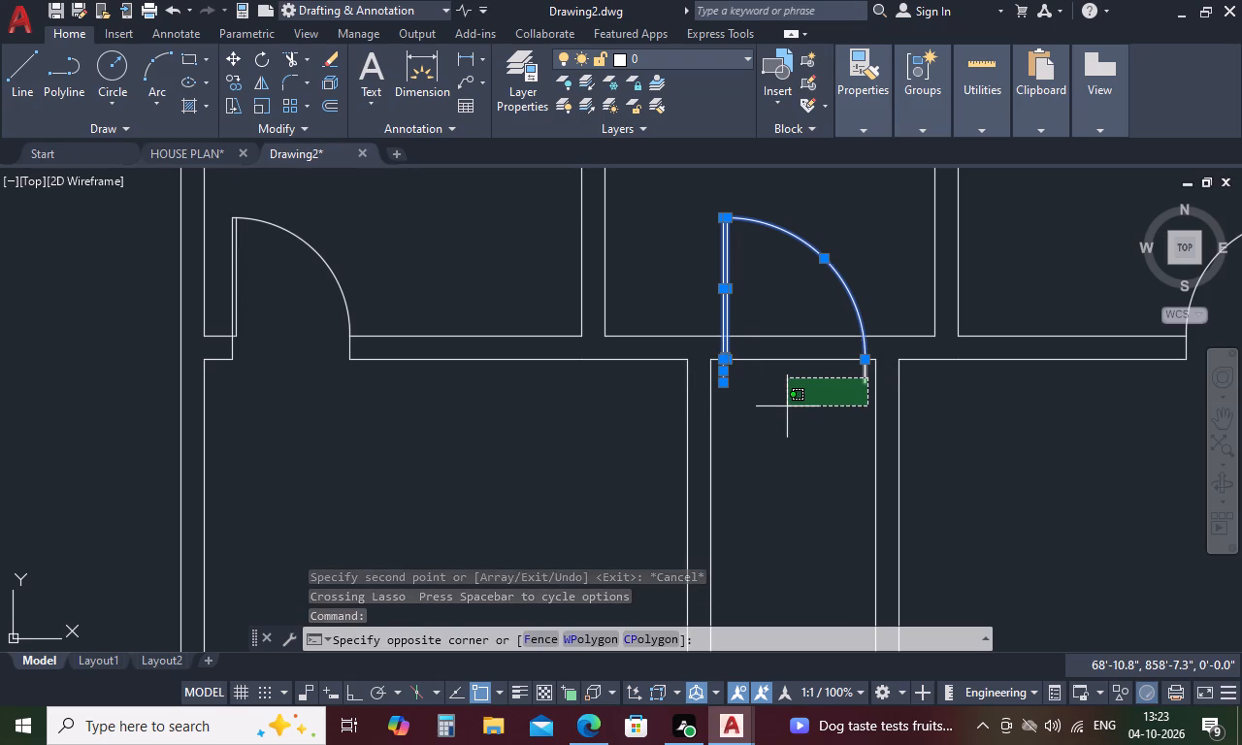
pyautogui.click(787, 406)
pyautogui.rightClick(766, 393)
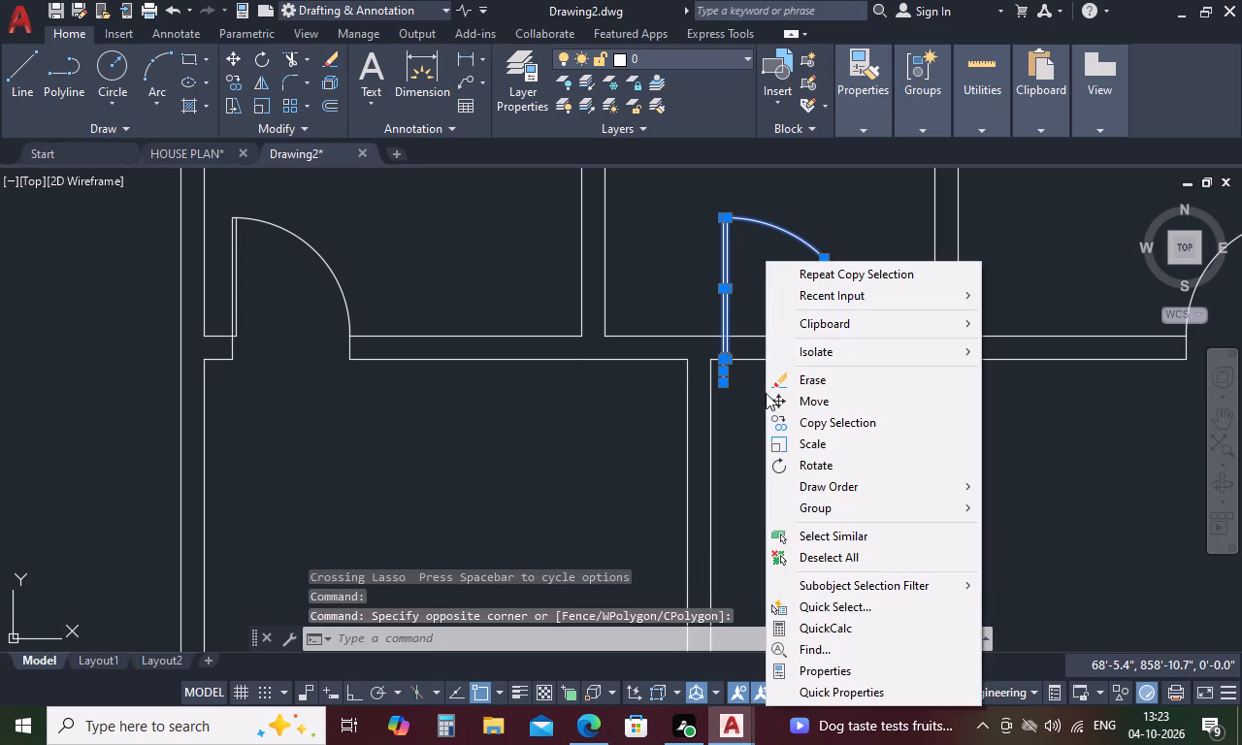
pyautogui.click(784, 460)
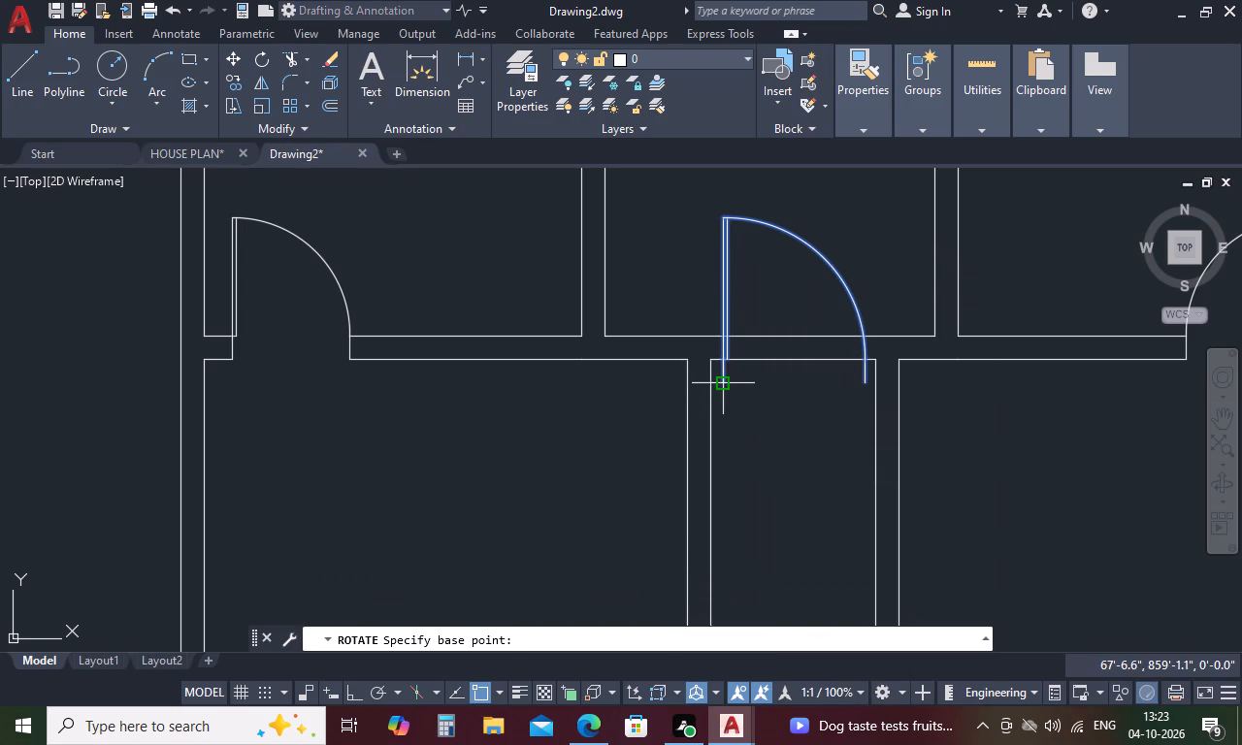
pyautogui.click(725, 361)
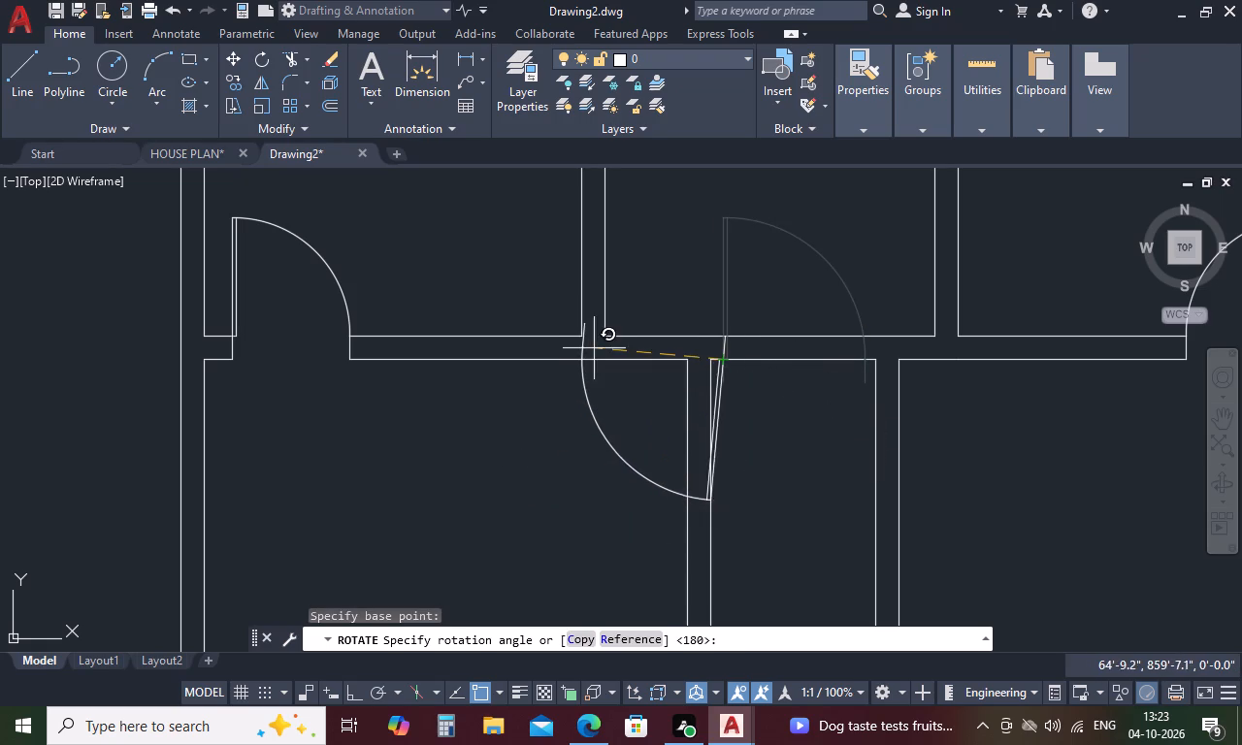
pyautogui.click(351, 360)
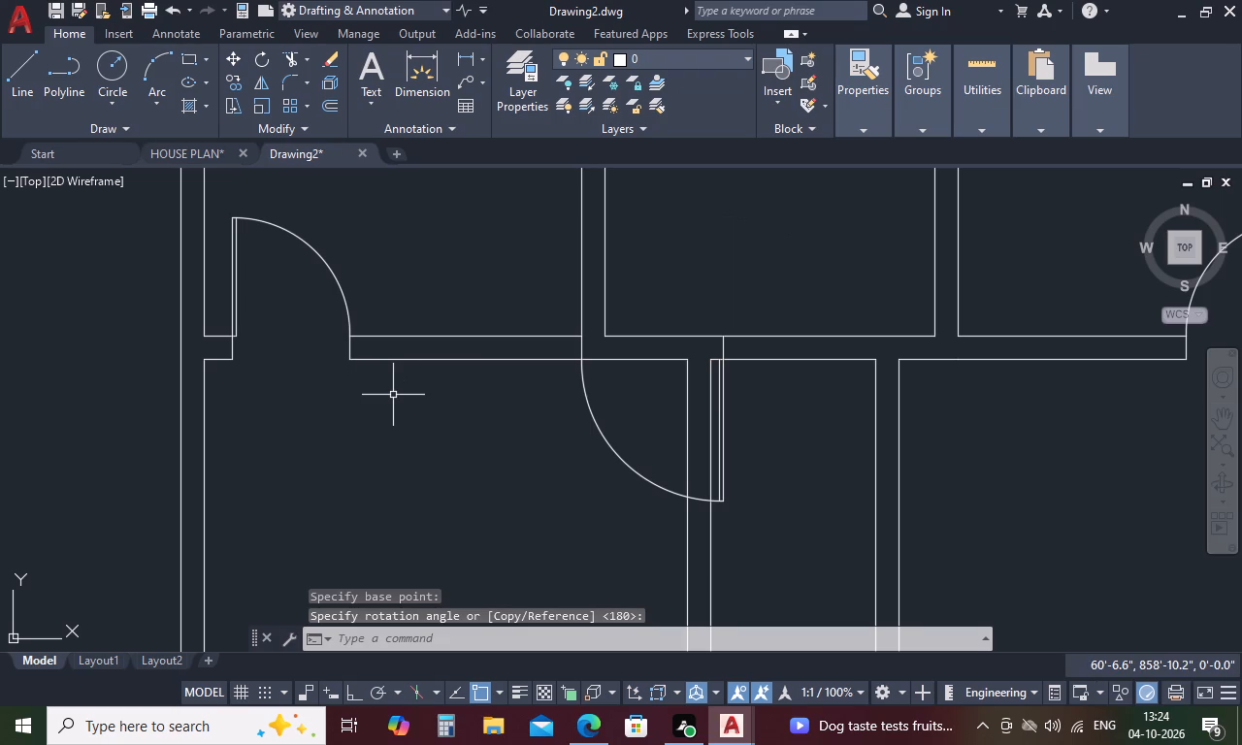
pyautogui.press('Escape')
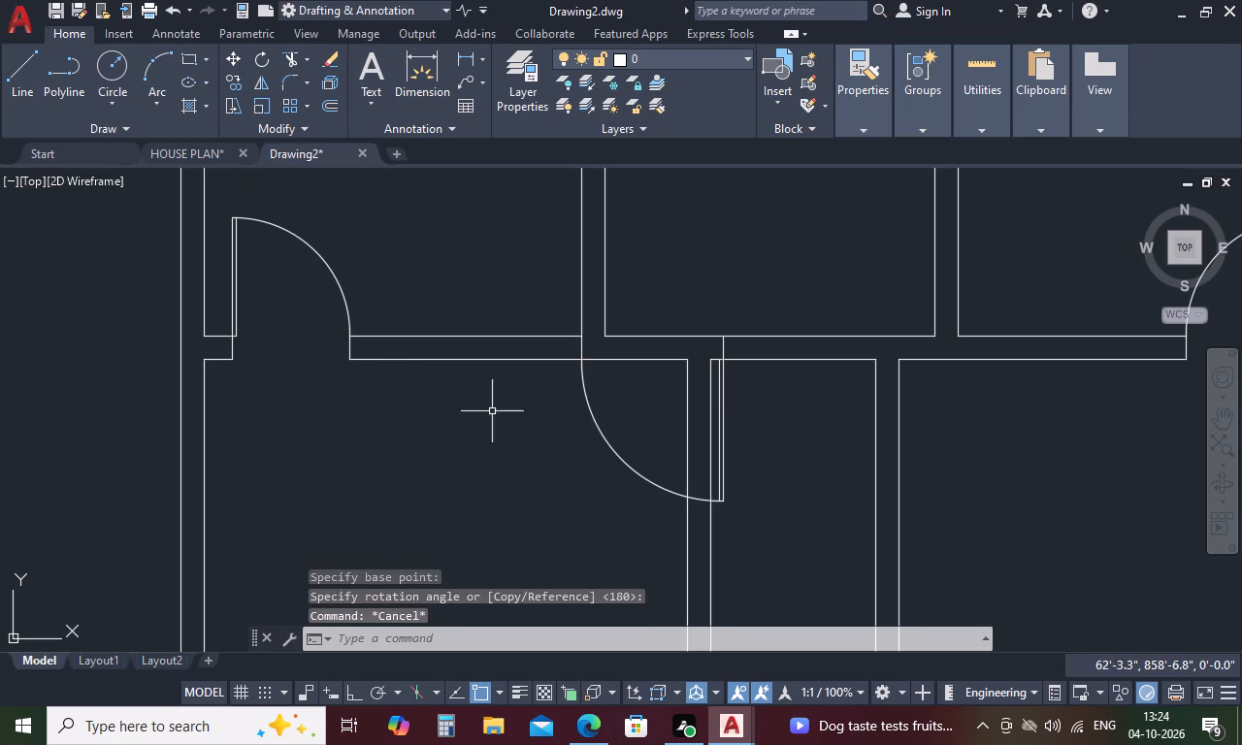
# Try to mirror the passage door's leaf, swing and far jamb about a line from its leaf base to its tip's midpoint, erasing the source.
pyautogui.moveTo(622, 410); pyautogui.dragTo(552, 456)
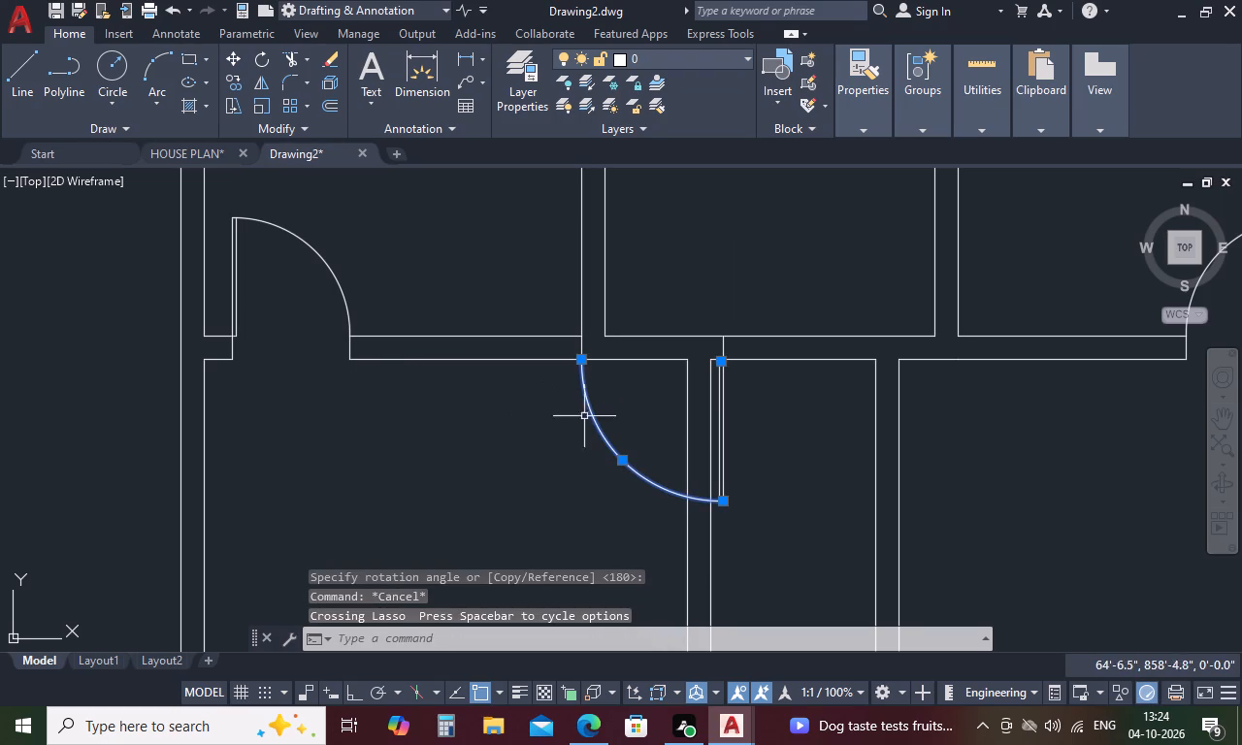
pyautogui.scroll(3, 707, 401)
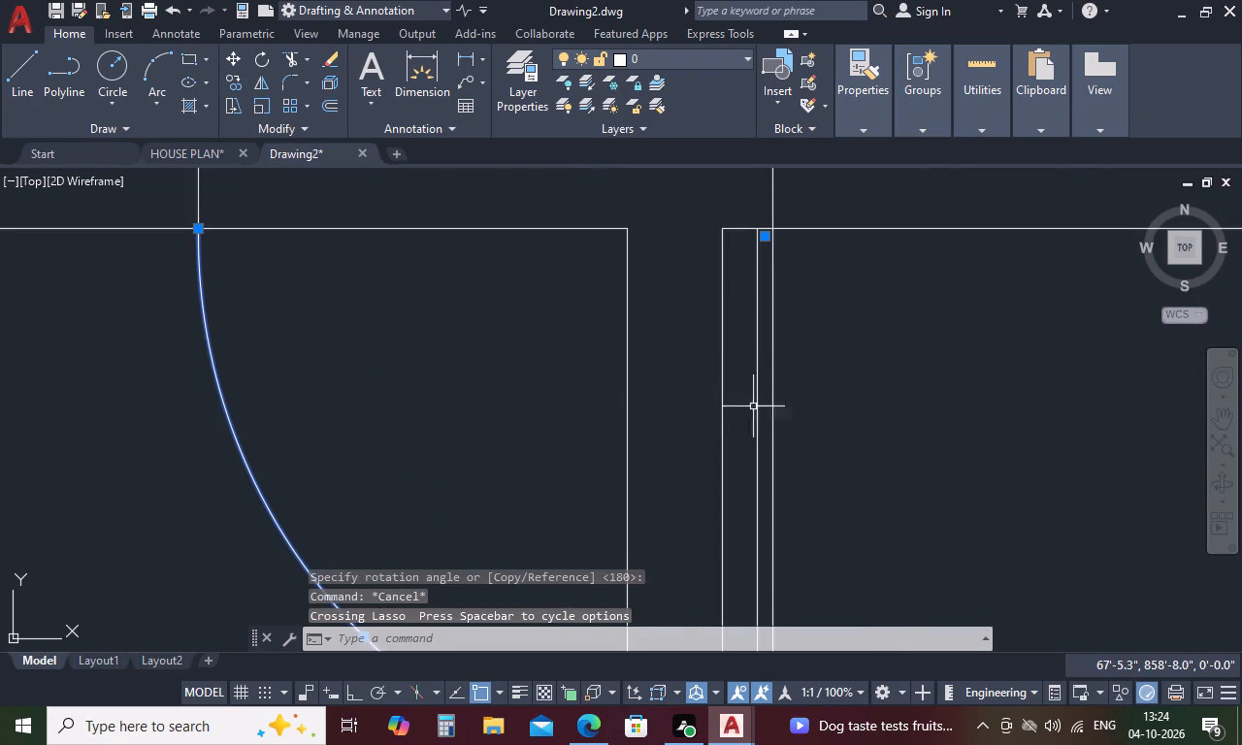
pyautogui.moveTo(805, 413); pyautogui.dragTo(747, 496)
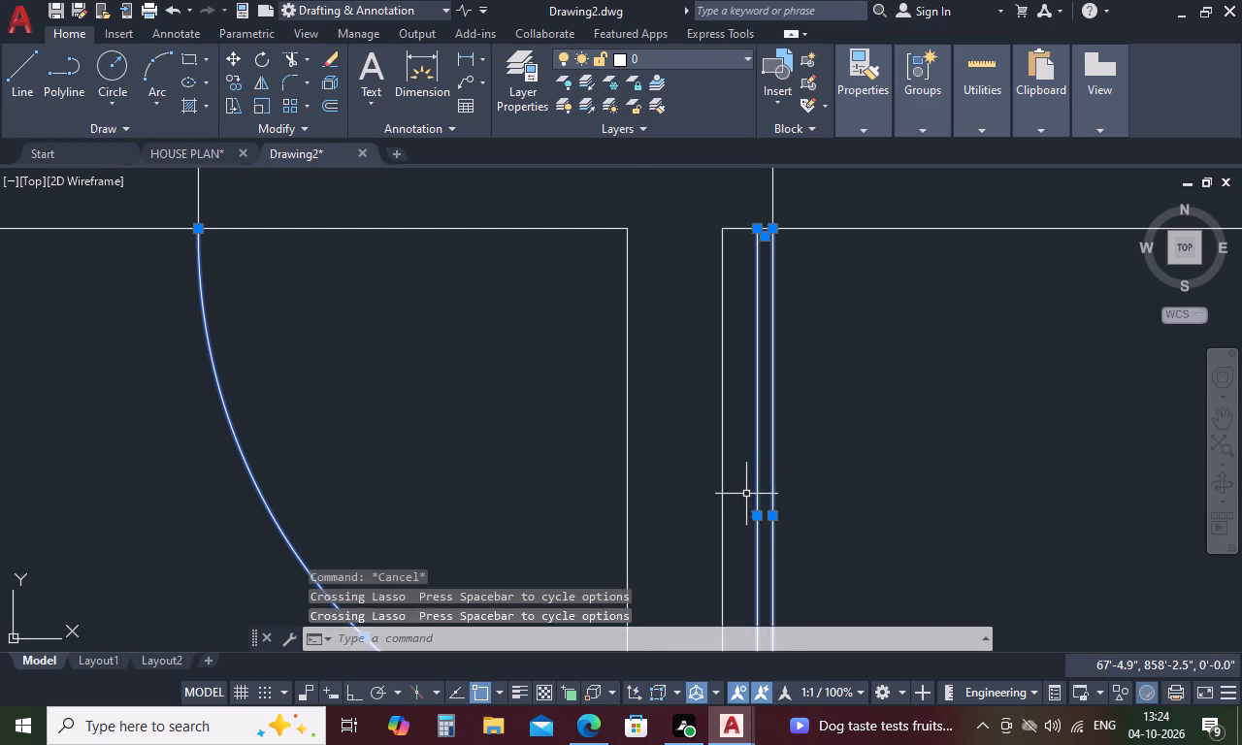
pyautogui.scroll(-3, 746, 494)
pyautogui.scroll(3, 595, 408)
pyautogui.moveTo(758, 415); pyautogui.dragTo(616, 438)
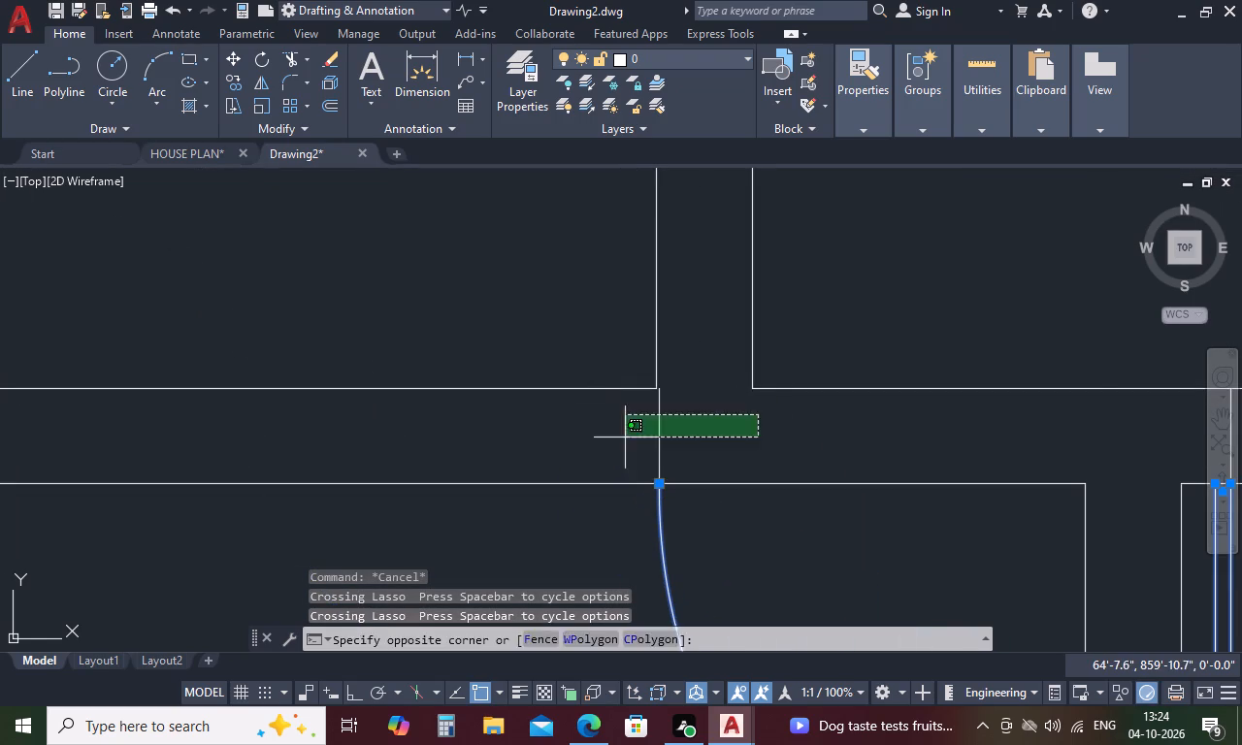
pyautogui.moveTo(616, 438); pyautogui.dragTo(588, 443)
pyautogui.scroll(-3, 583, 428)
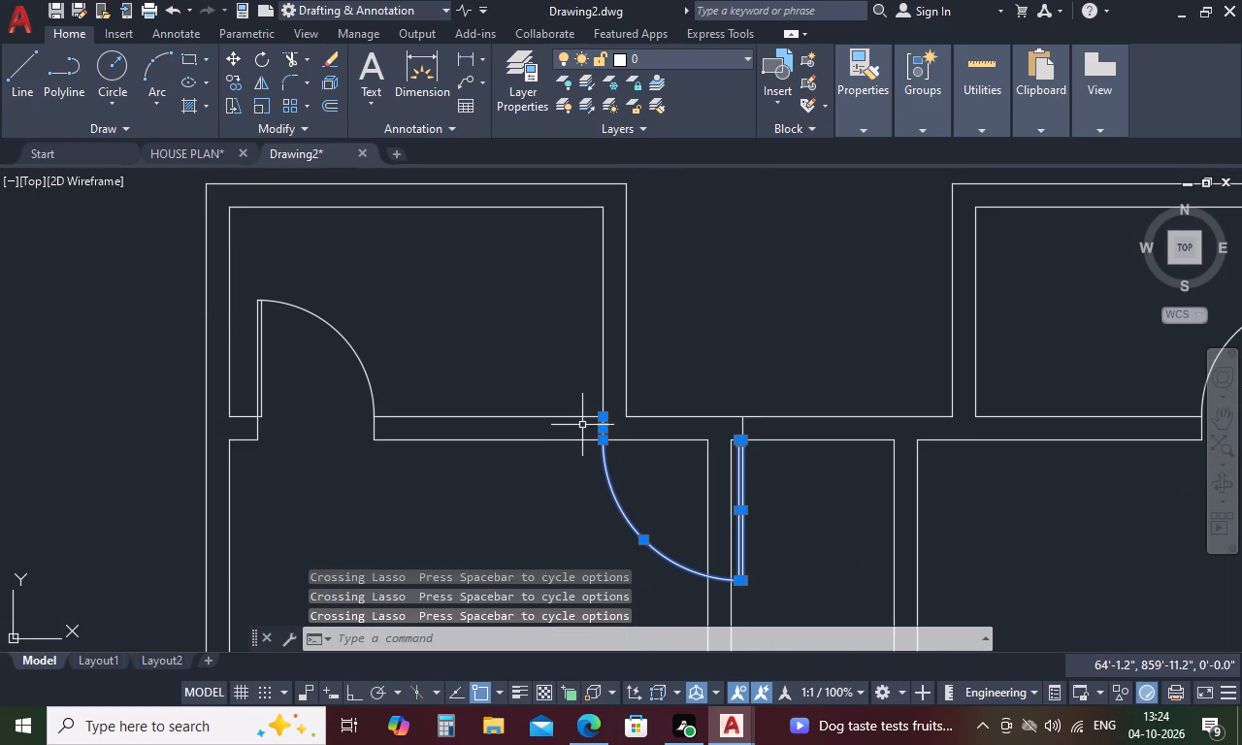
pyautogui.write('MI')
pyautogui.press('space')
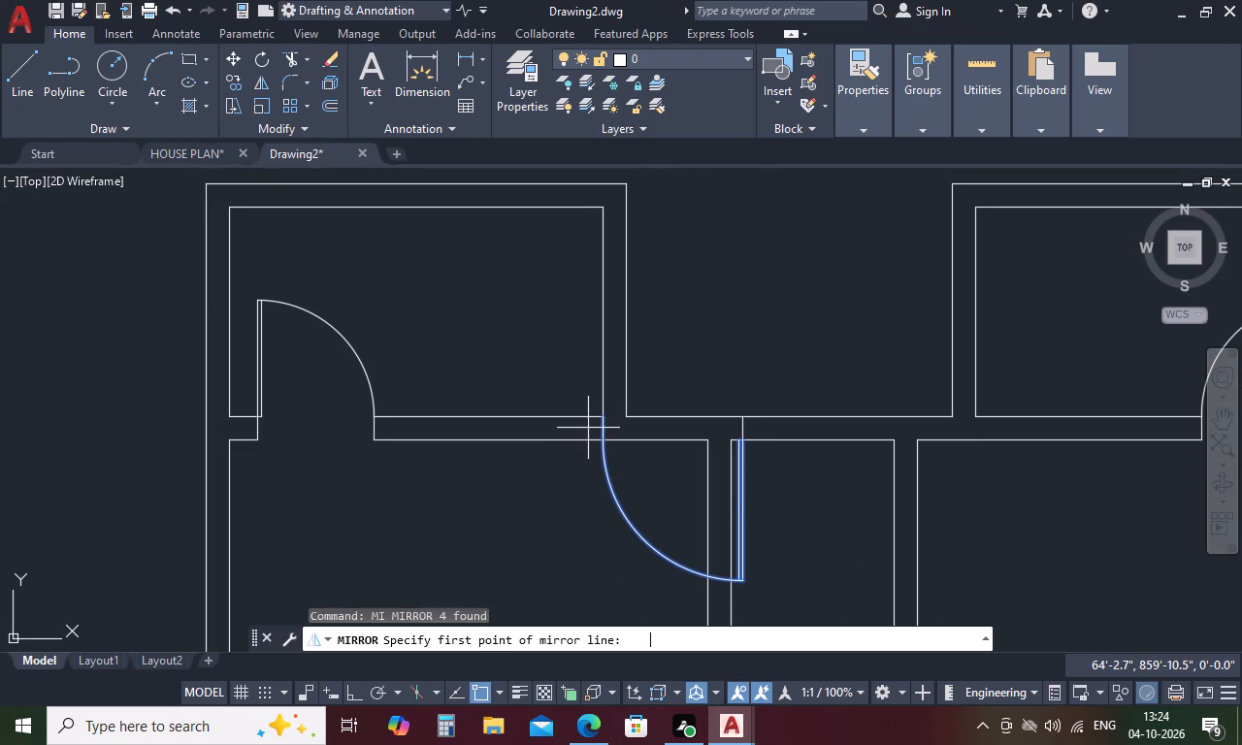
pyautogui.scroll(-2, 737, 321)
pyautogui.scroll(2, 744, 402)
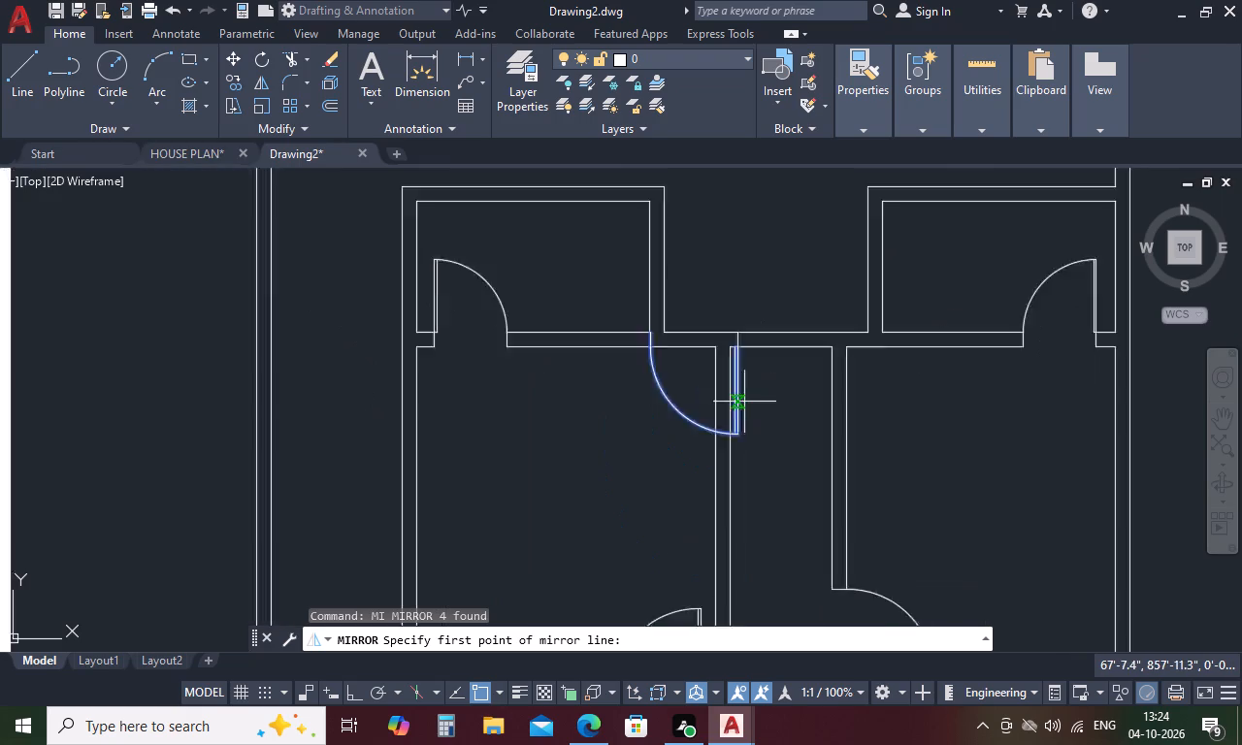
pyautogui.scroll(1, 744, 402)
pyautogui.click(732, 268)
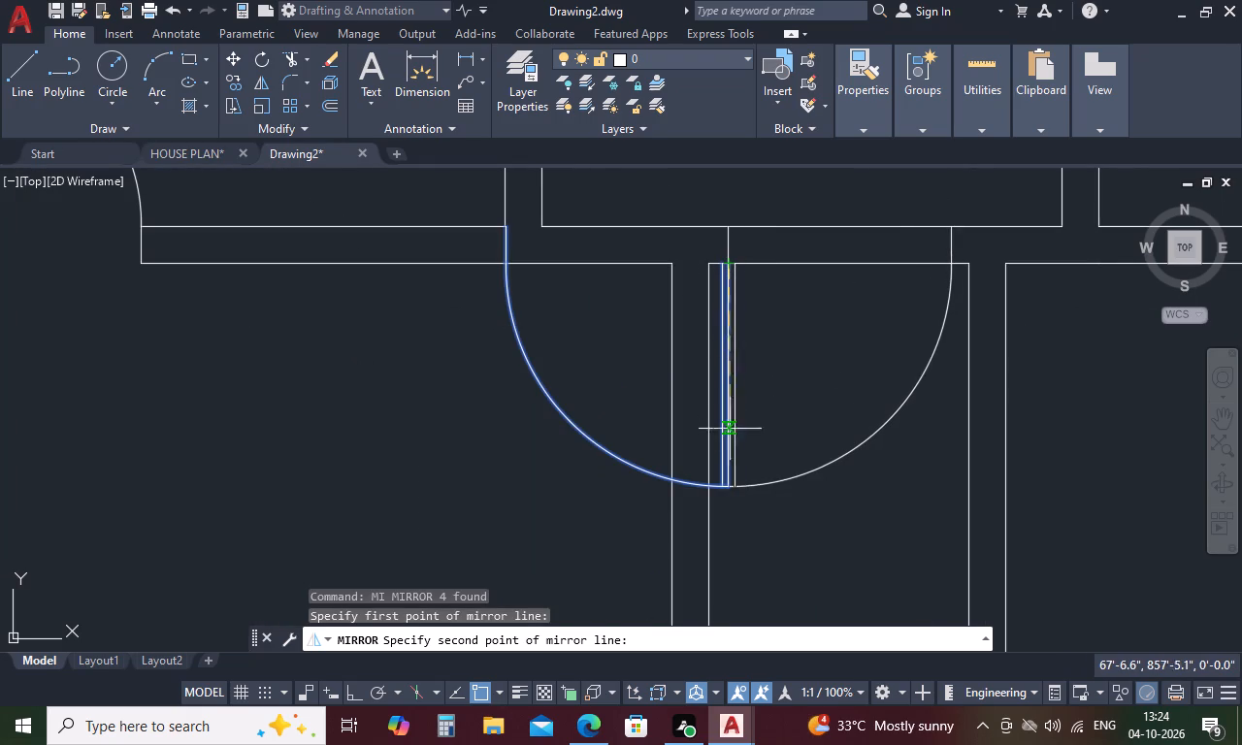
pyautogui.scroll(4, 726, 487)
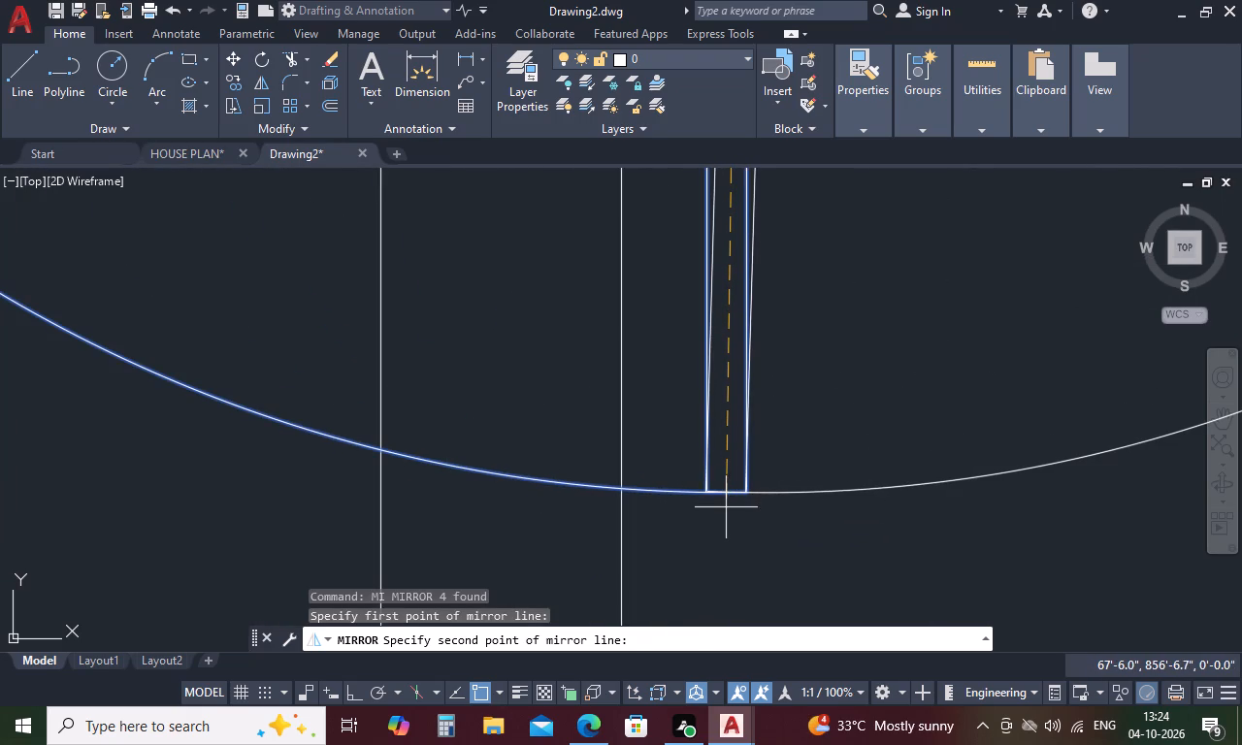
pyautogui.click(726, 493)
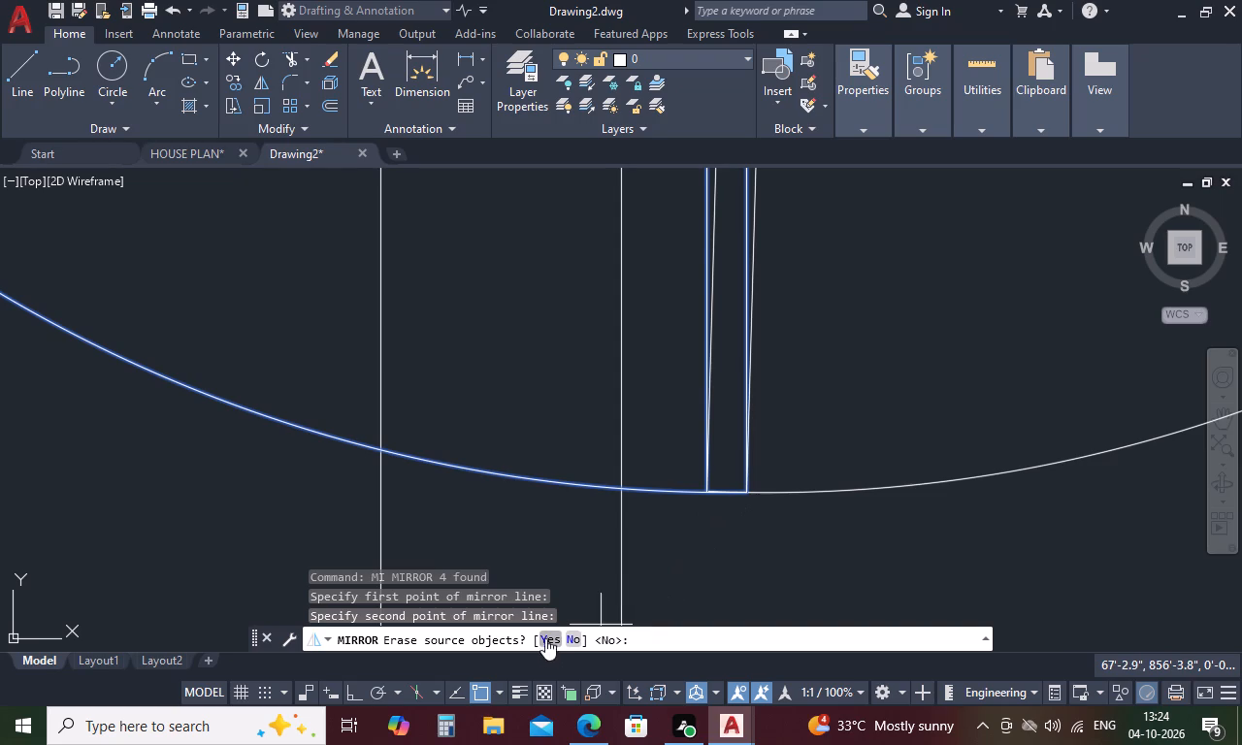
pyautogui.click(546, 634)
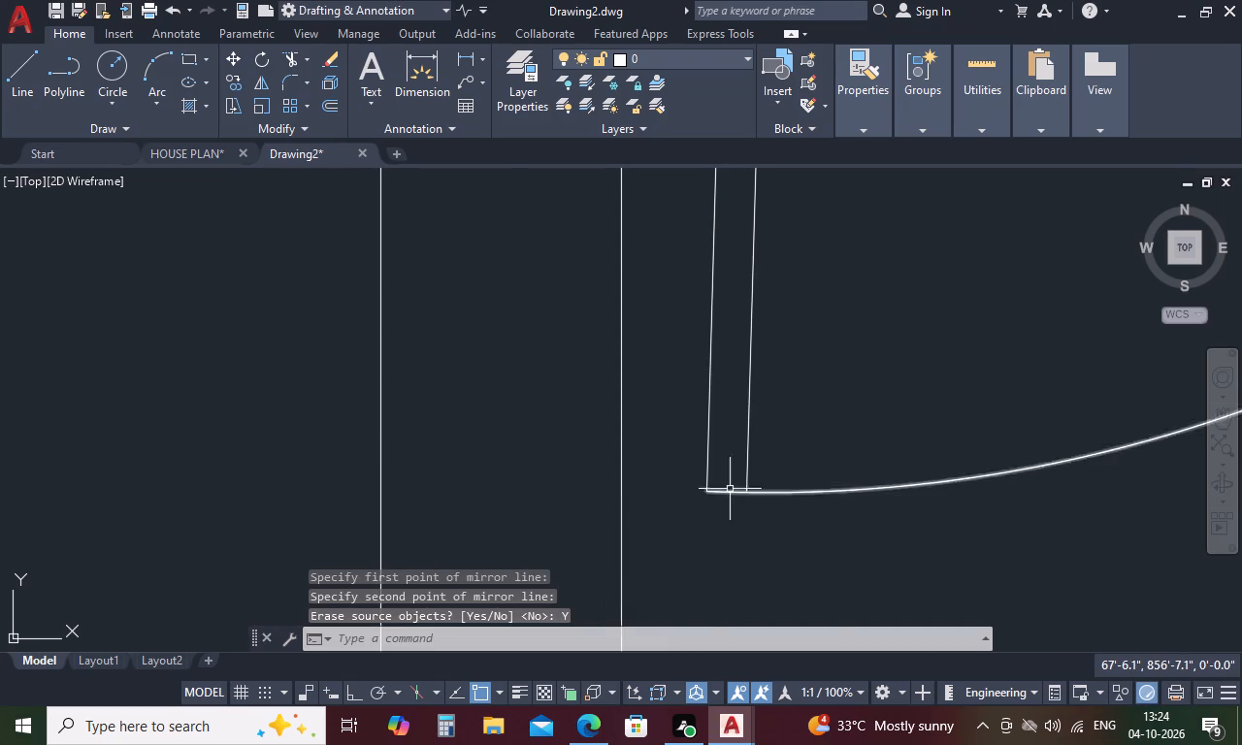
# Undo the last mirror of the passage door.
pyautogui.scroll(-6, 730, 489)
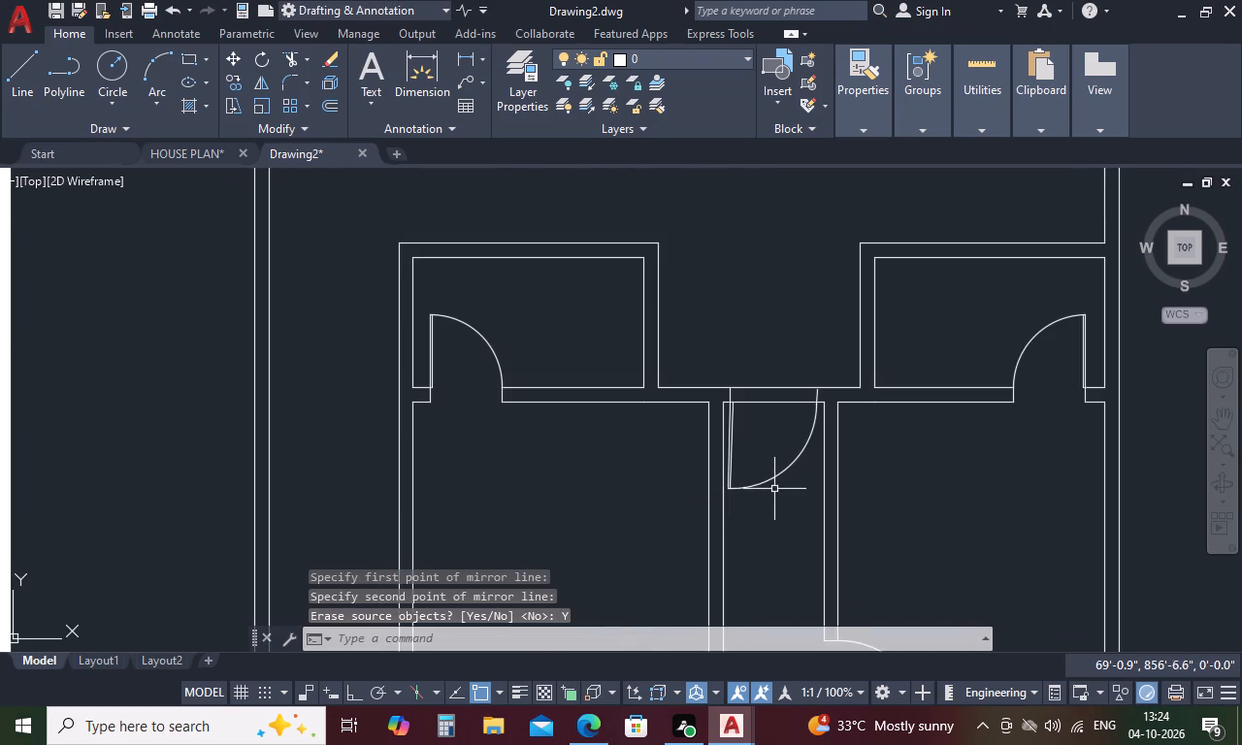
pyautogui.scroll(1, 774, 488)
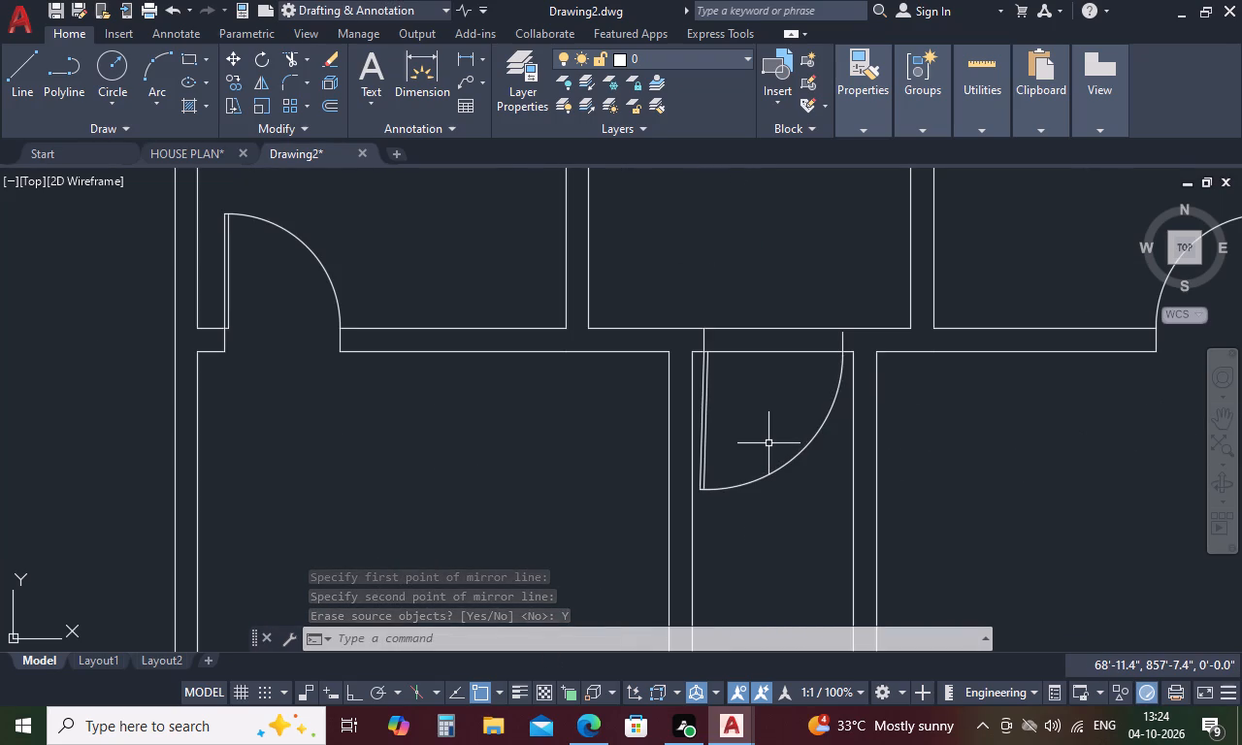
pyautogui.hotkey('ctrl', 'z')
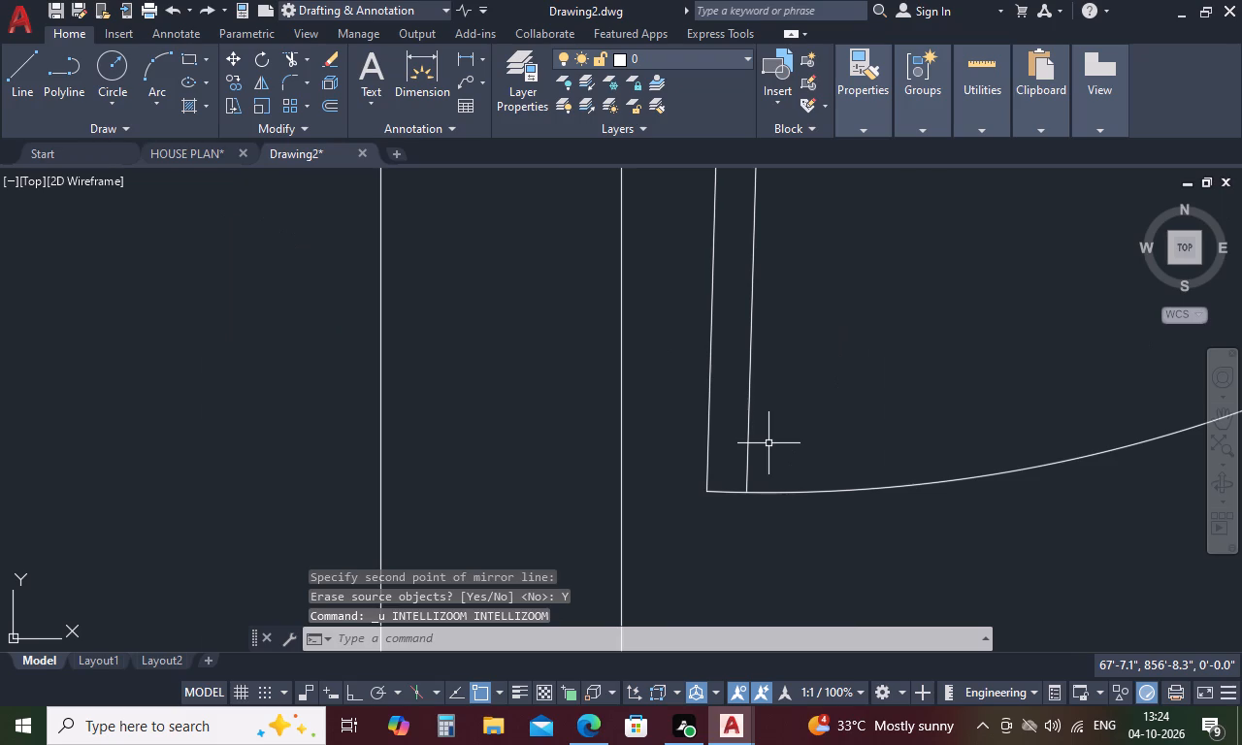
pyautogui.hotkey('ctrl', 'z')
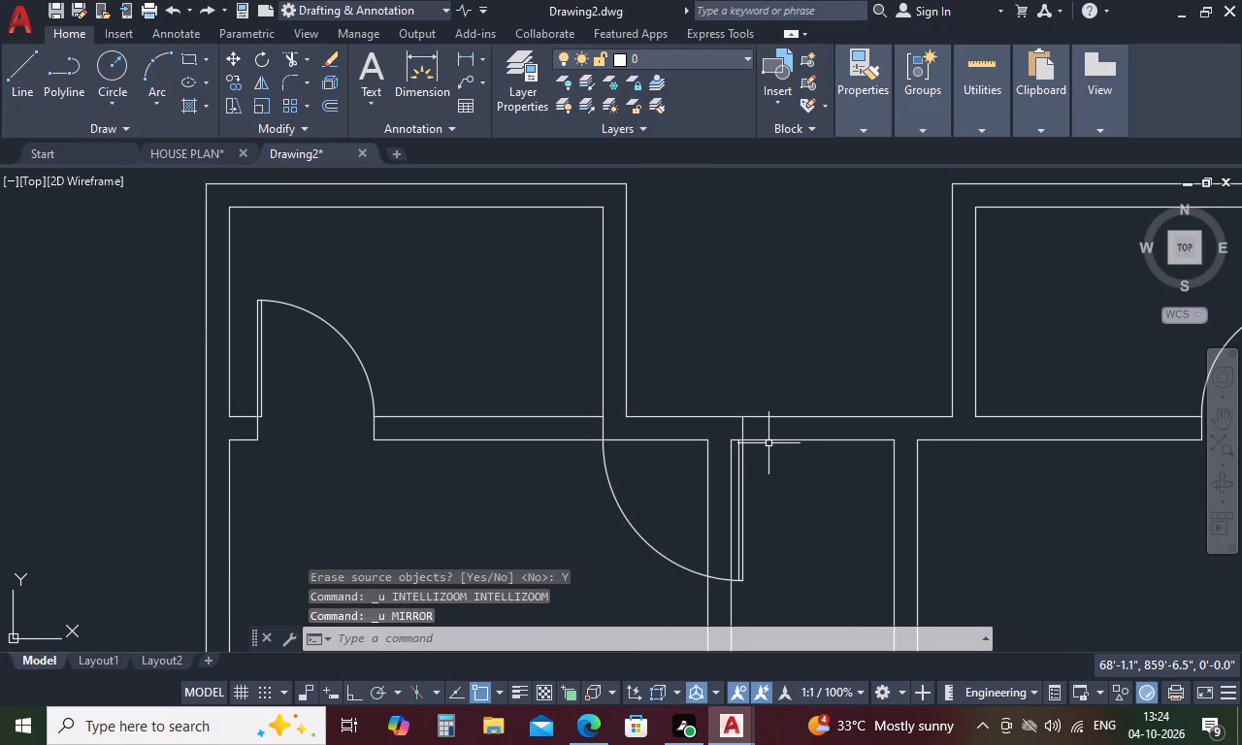
# Mirror the passage door's leaf, swing and far jamb about its outer leaf line, erasing the source, so the door lies within the passage.
pyautogui.moveTo(665, 476); pyautogui.dragTo(587, 518)
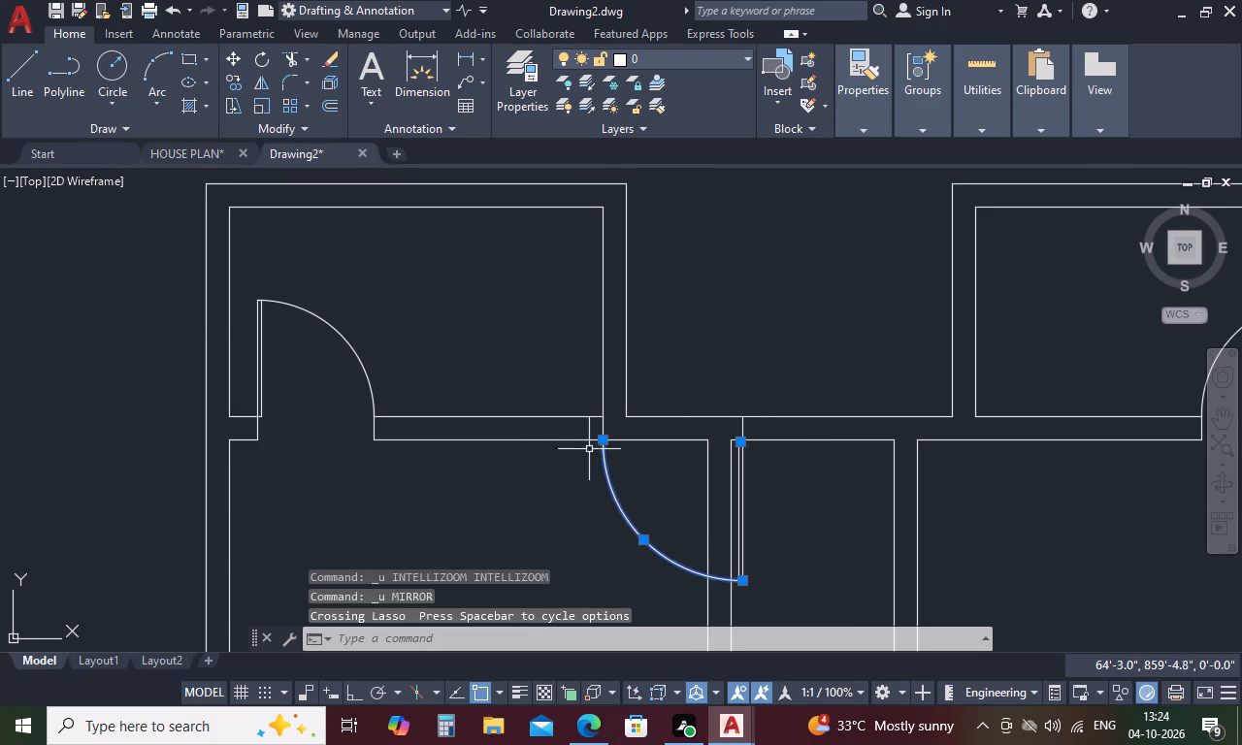
pyautogui.scroll(4, 590, 435)
pyautogui.moveTo(725, 403); pyautogui.dragTo(546, 434)
pyautogui.scroll(-5, 548, 418)
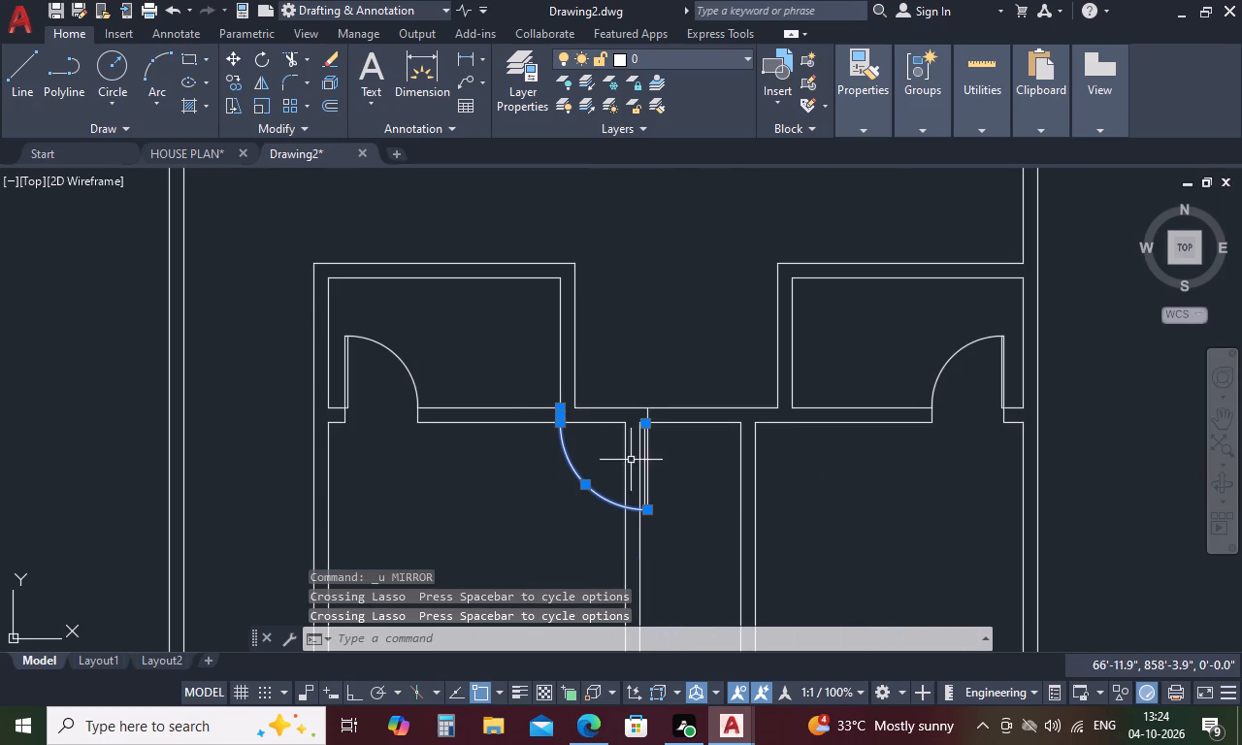
pyautogui.scroll(4, 652, 474)
pyautogui.moveTo(664, 450); pyautogui.dragTo(593, 511)
pyautogui.scroll(-4, 611, 500)
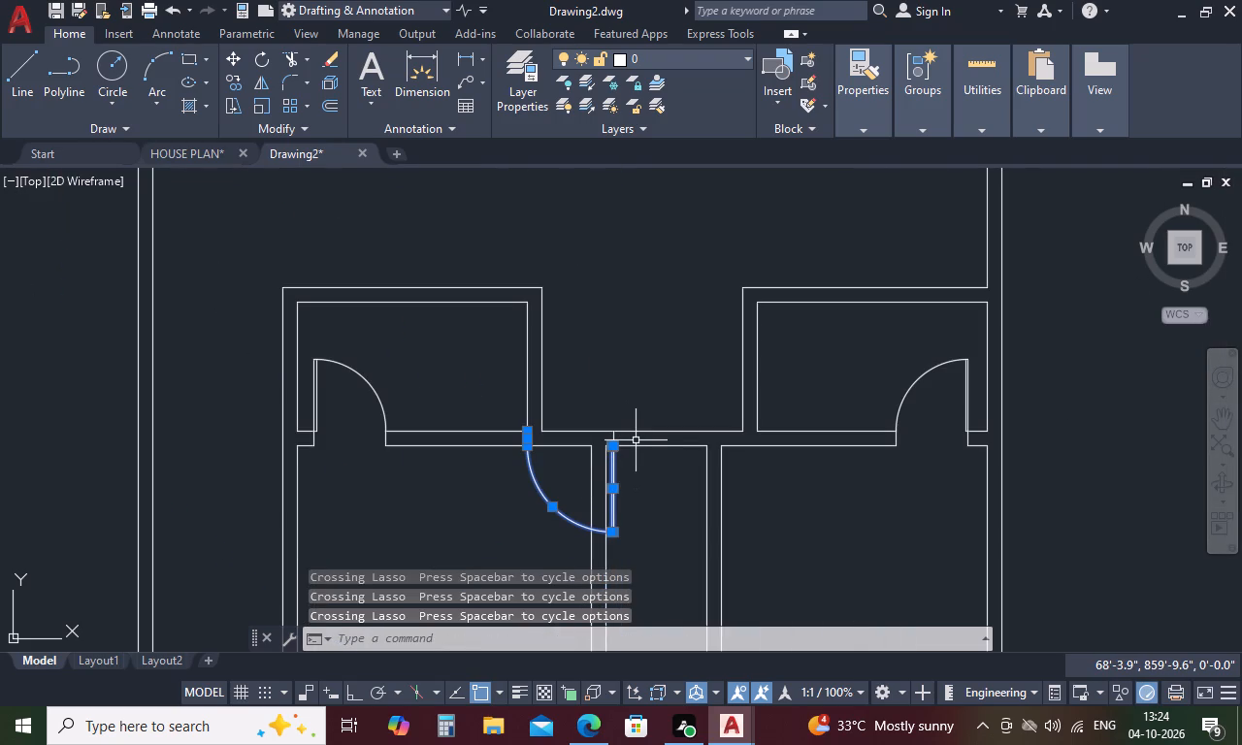
pyautogui.write('MI')
pyautogui.press('space')
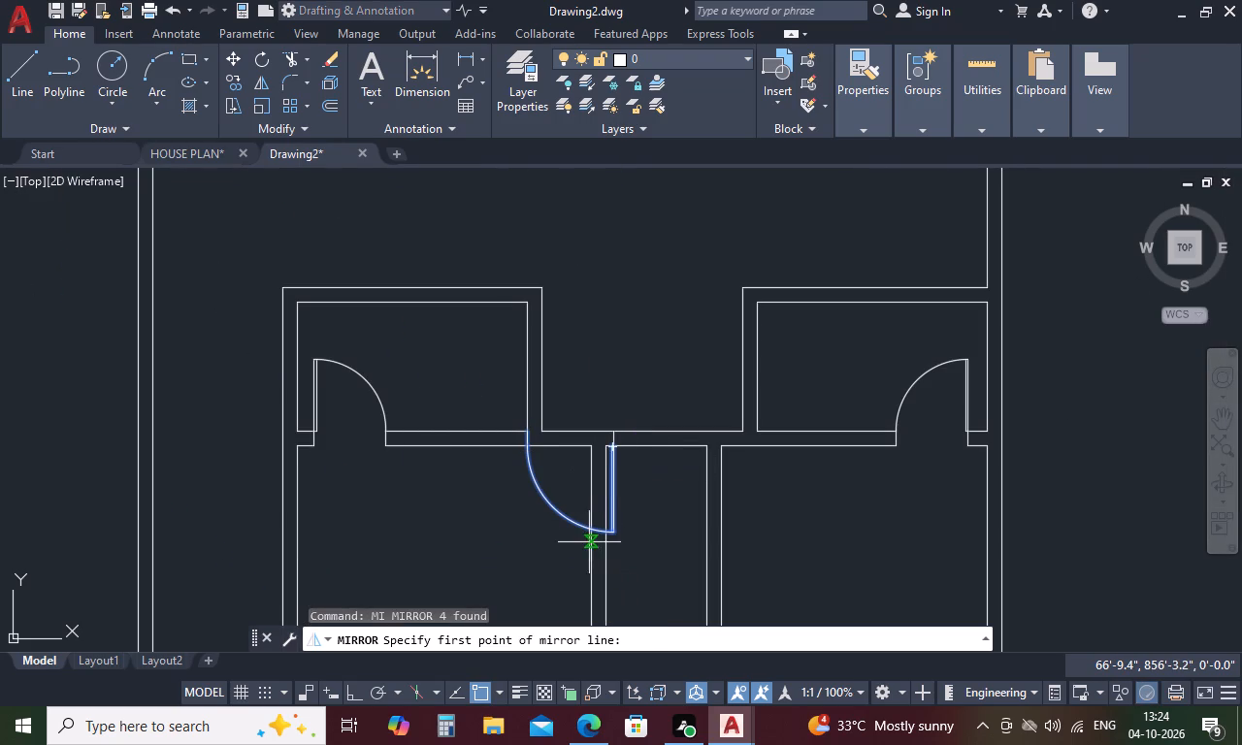
pyautogui.scroll(2, 594, 540)
pyautogui.click(644, 526)
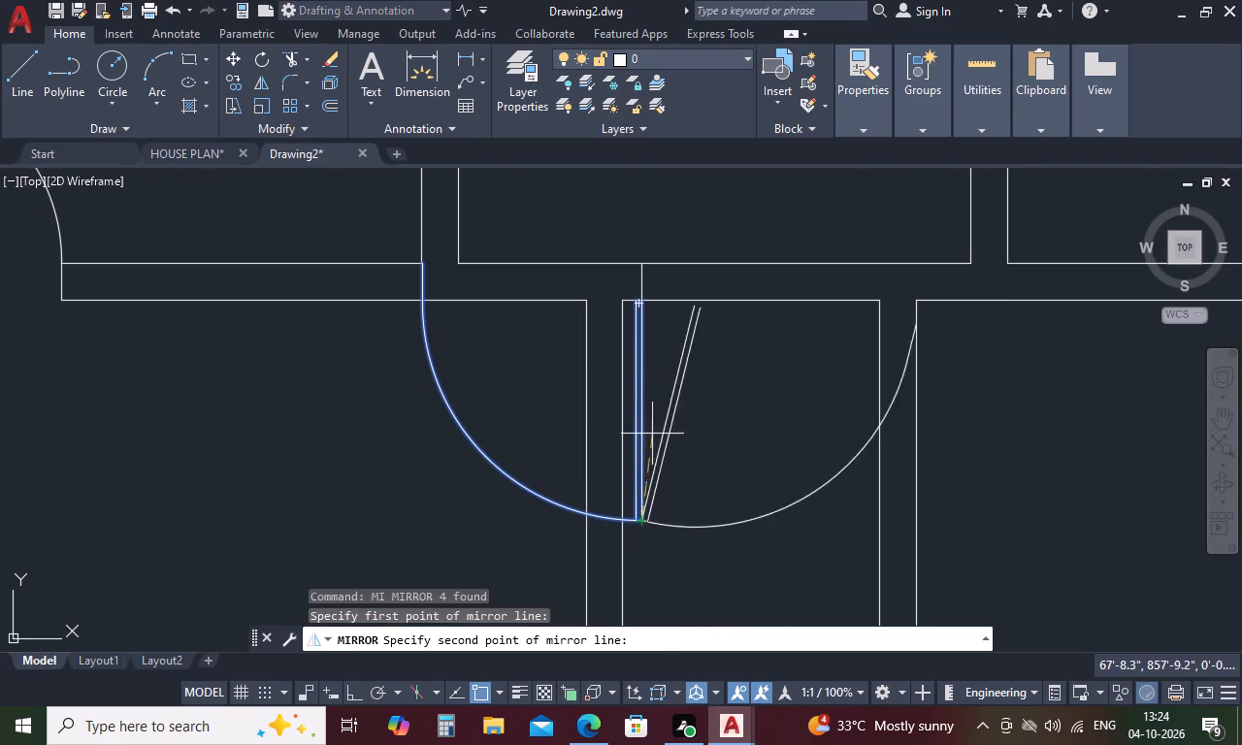
pyautogui.scroll(4, 646, 284)
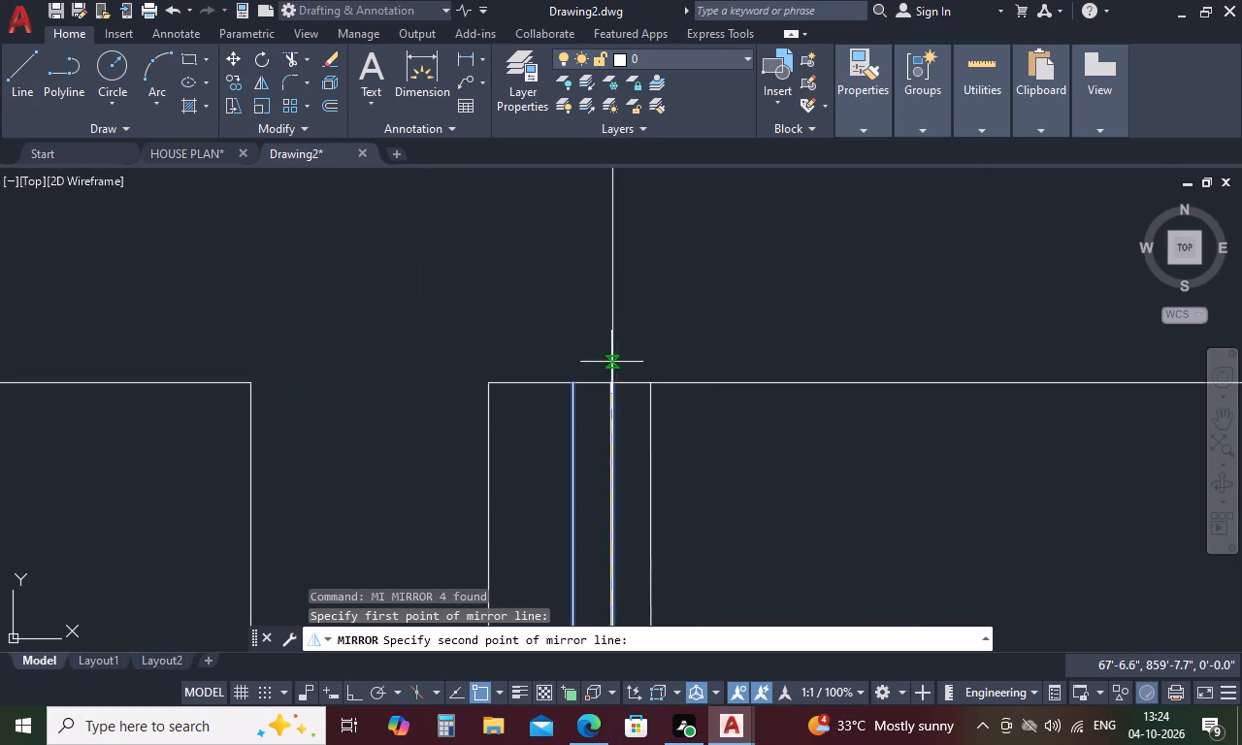
pyautogui.click(613, 388)
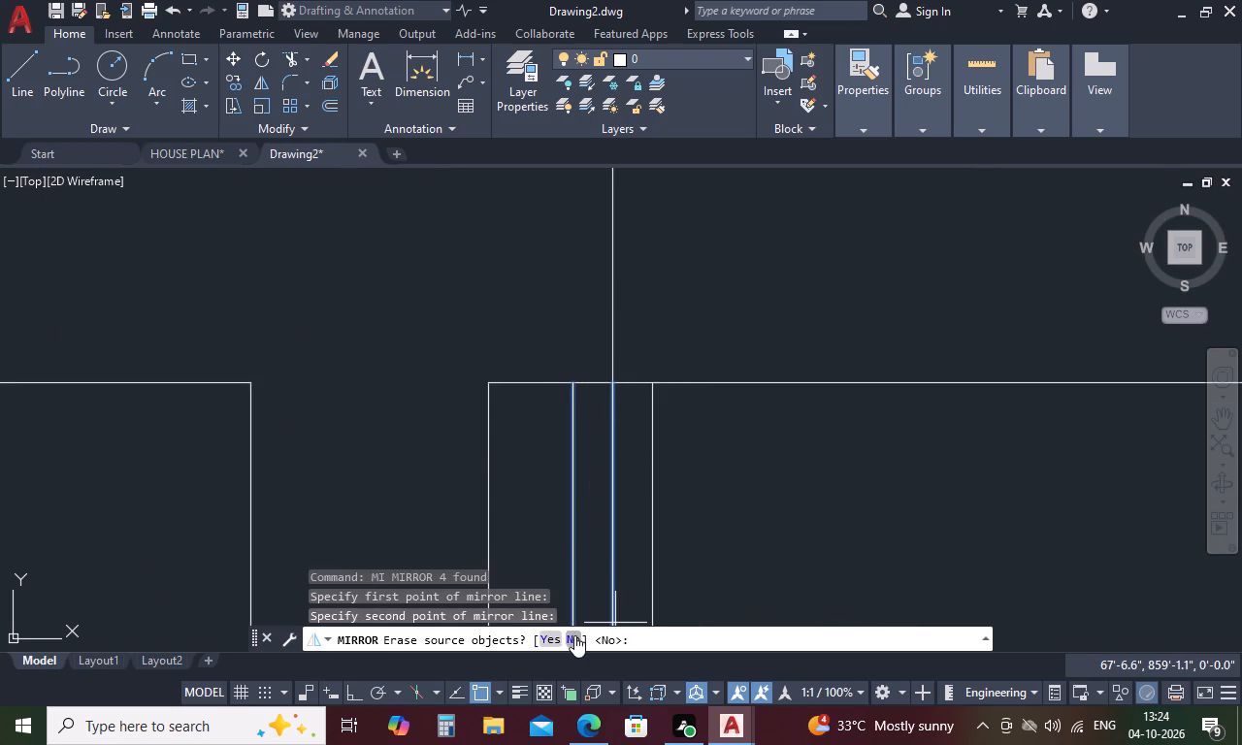
pyautogui.click(550, 640)
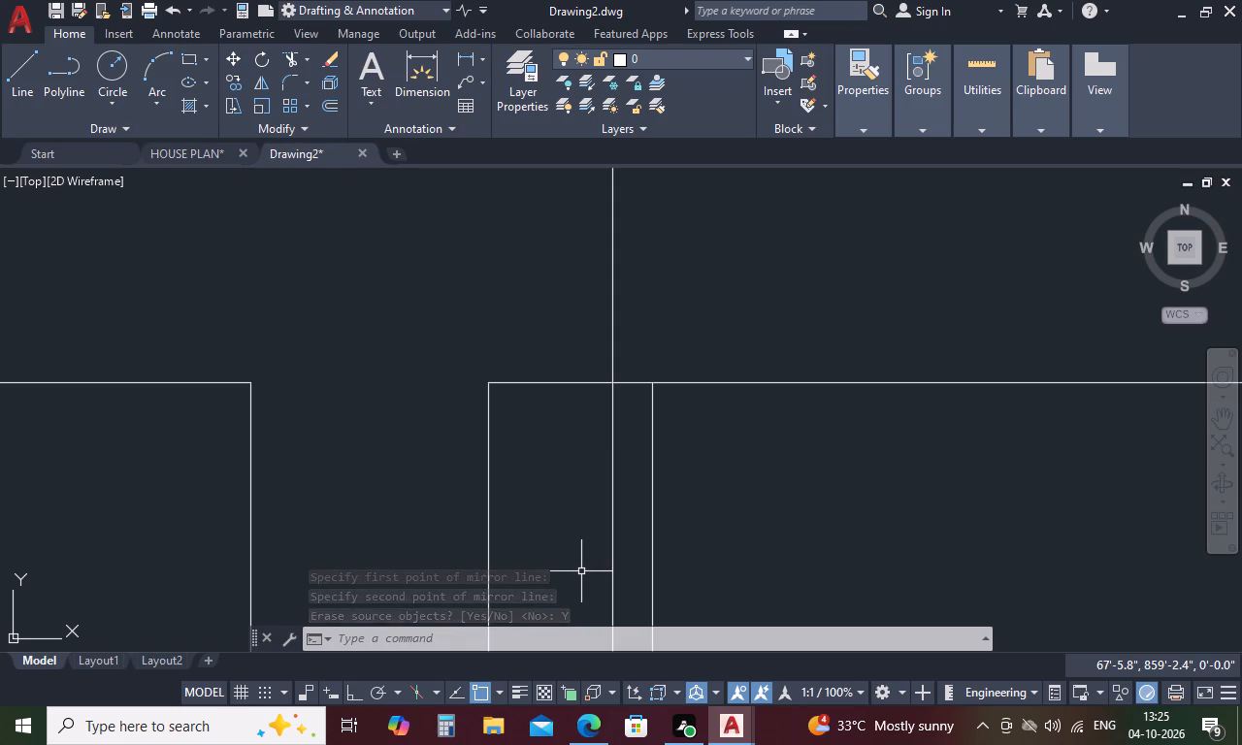
pyautogui.scroll(-4, 589, 384)
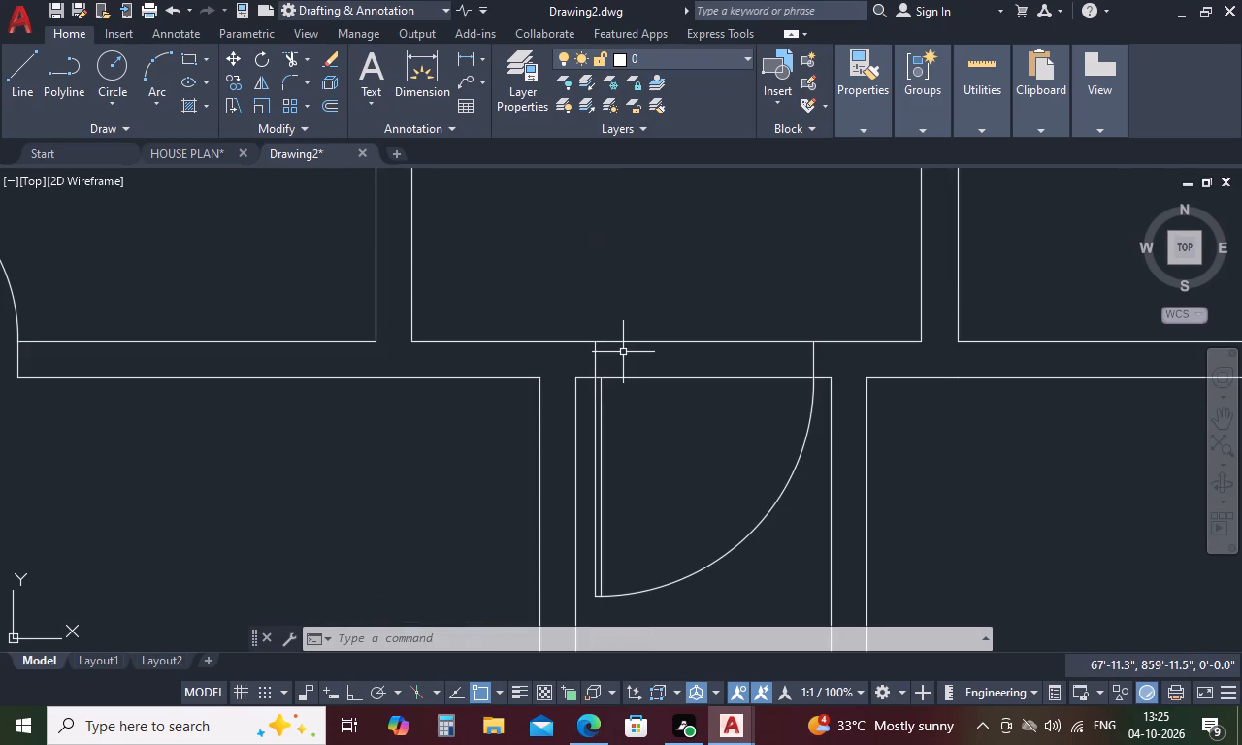
pyautogui.press('Escape')
# Trim both end-wall lines between the jambs to open the doorway at the passage's end.
pyautogui.write('TR')
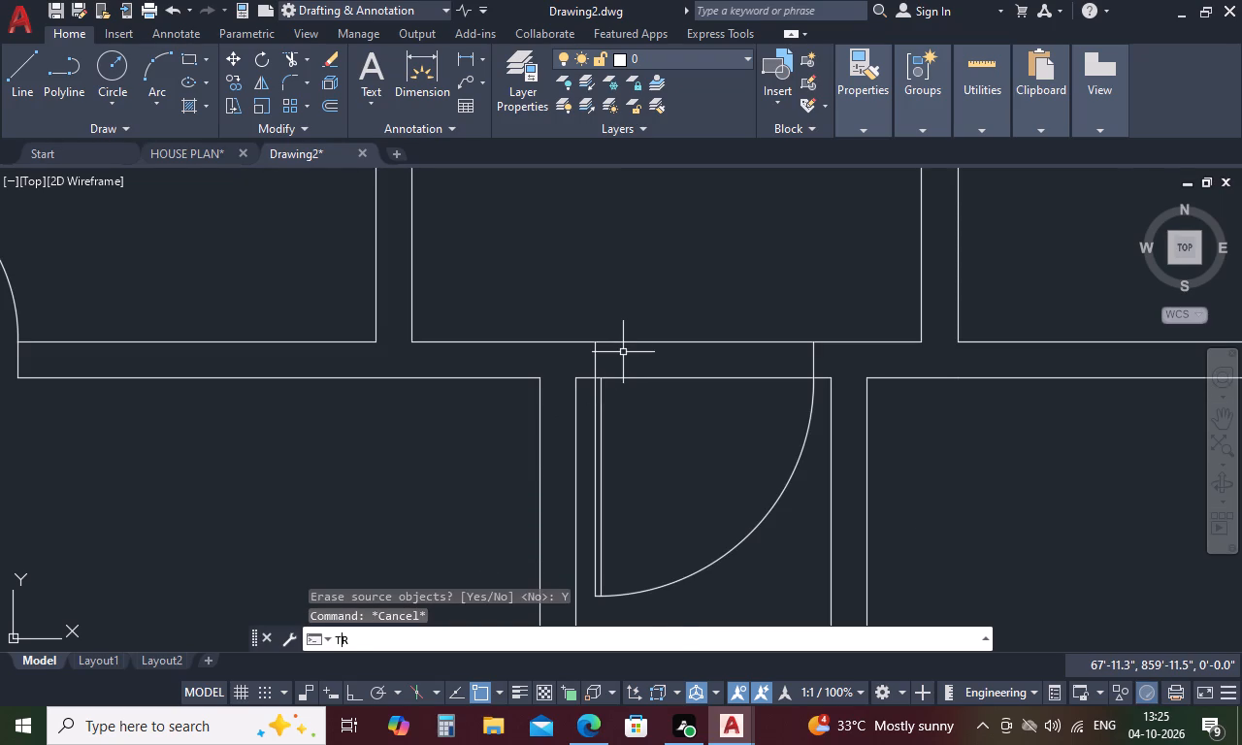
pyautogui.press('space')
pyautogui.click(651, 340)
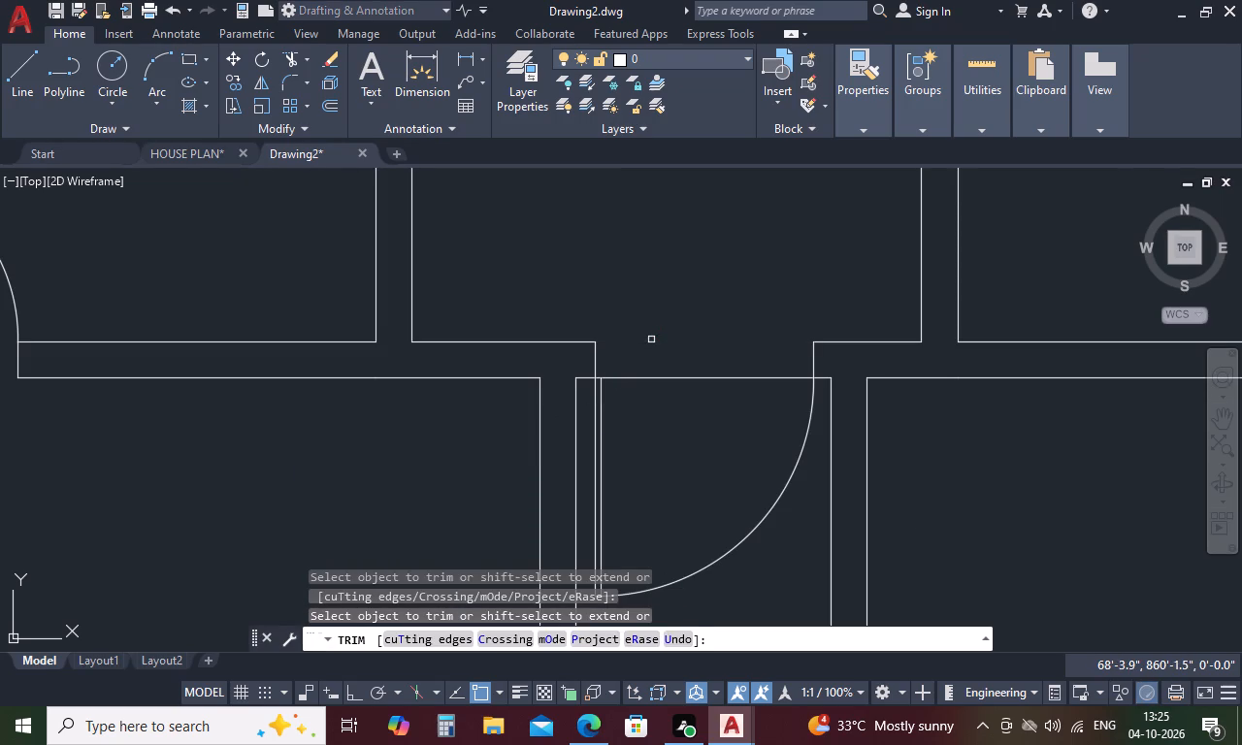
pyautogui.click(667, 378)
# Examine the reference ground floor plan's door and window positions against the drafted plan.
pyautogui.scroll(-6, 688, 301)
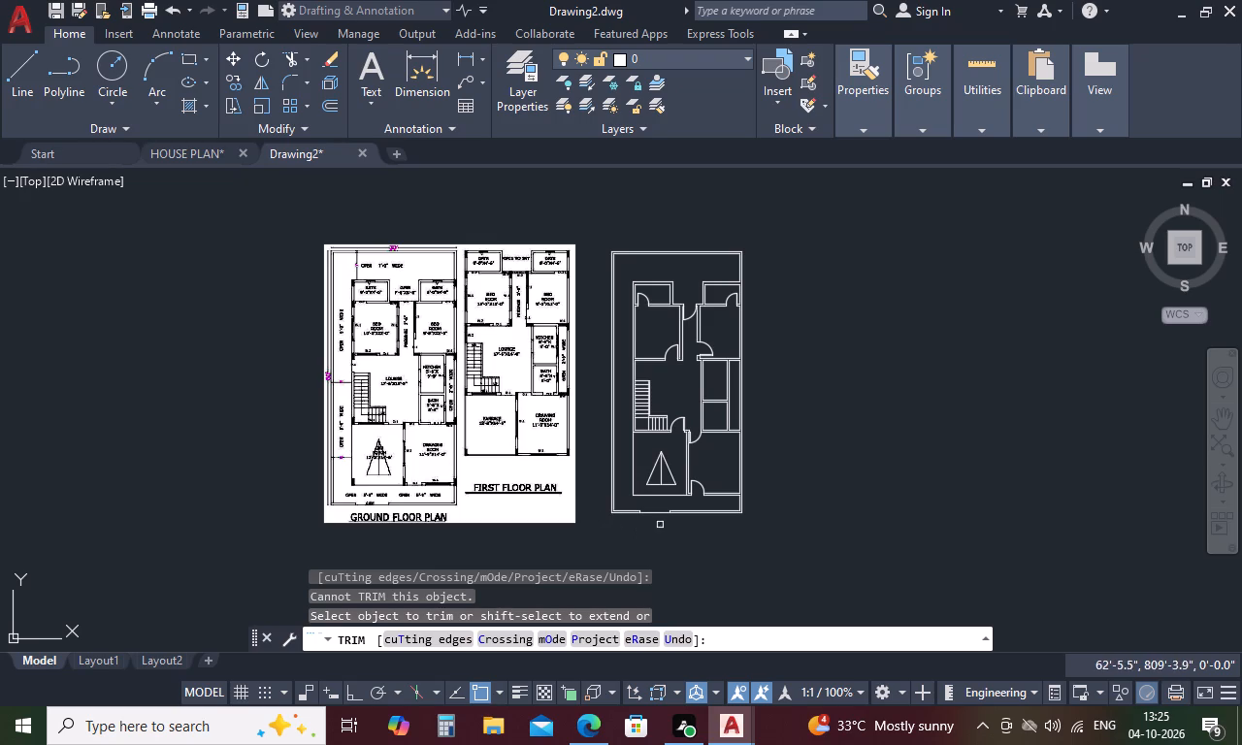
pyautogui.scroll(3, 641, 499)
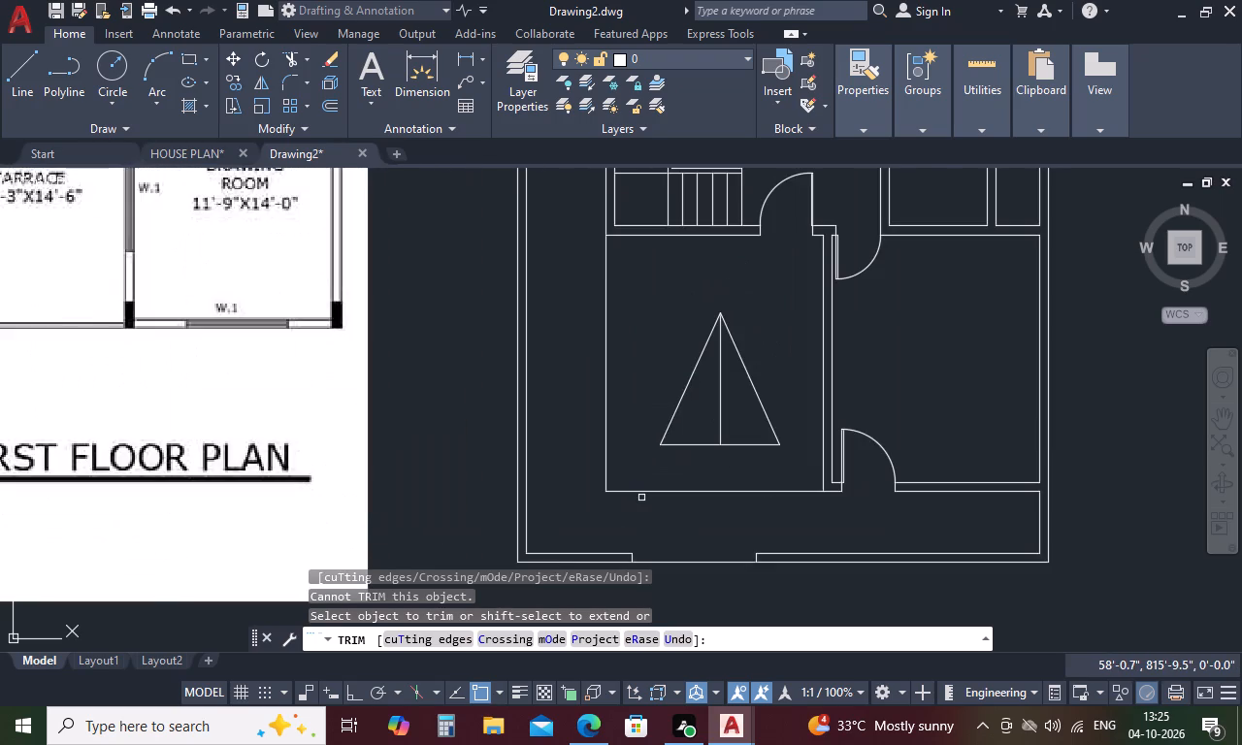
pyautogui.scroll(1, 641, 498)
pyautogui.scroll(-4, 677, 407)
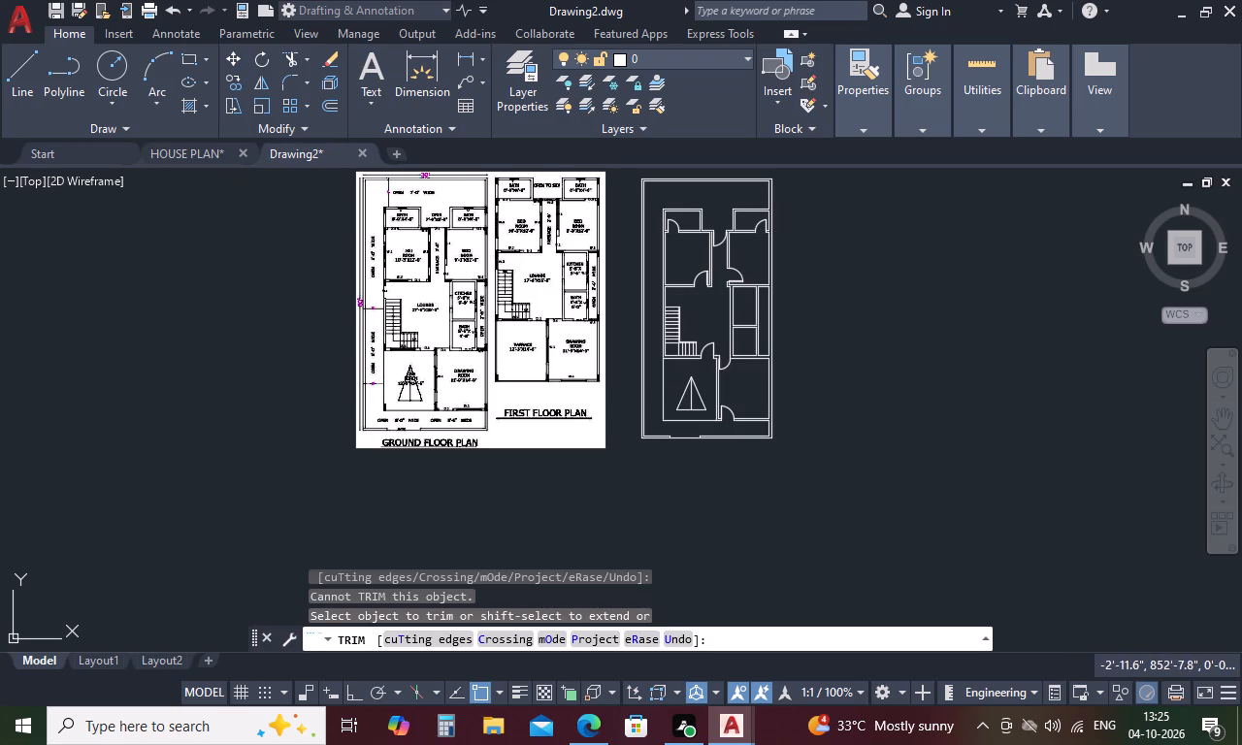
pyautogui.scroll(3, 415, 218)
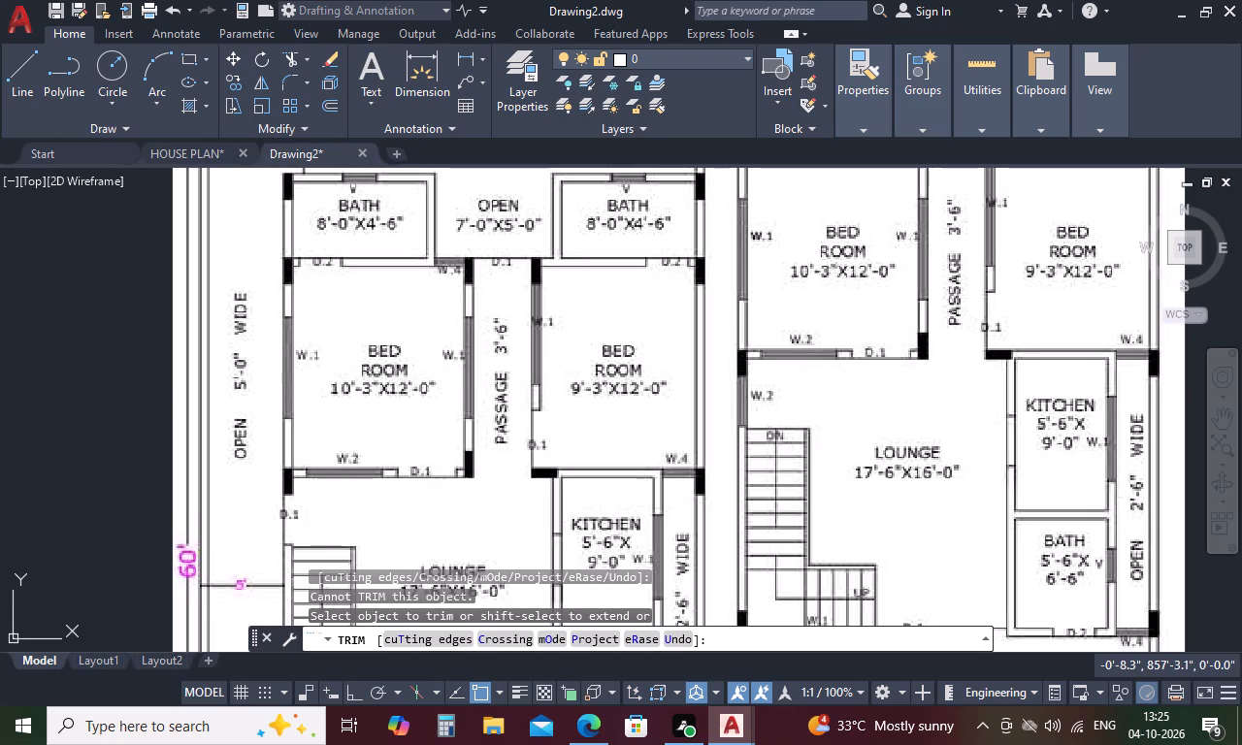
pyautogui.scroll(-1, 423, 320)
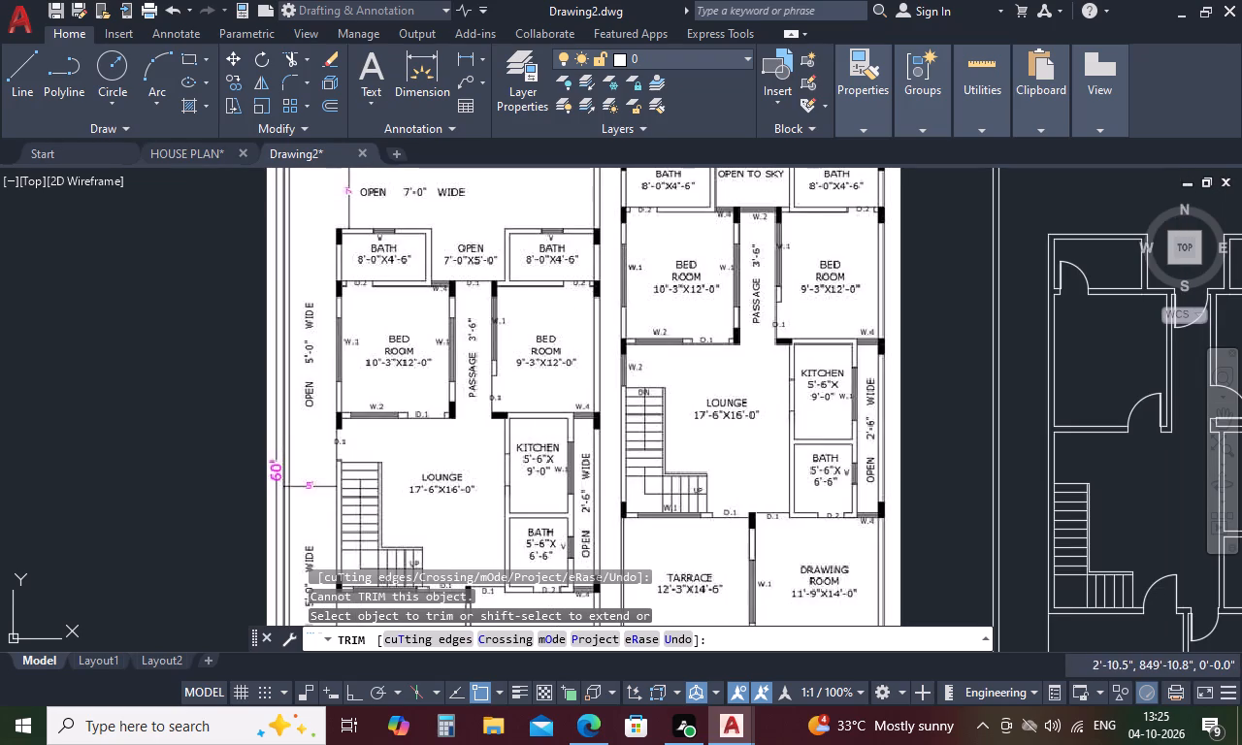
pyautogui.scroll(-1, 462, 369)
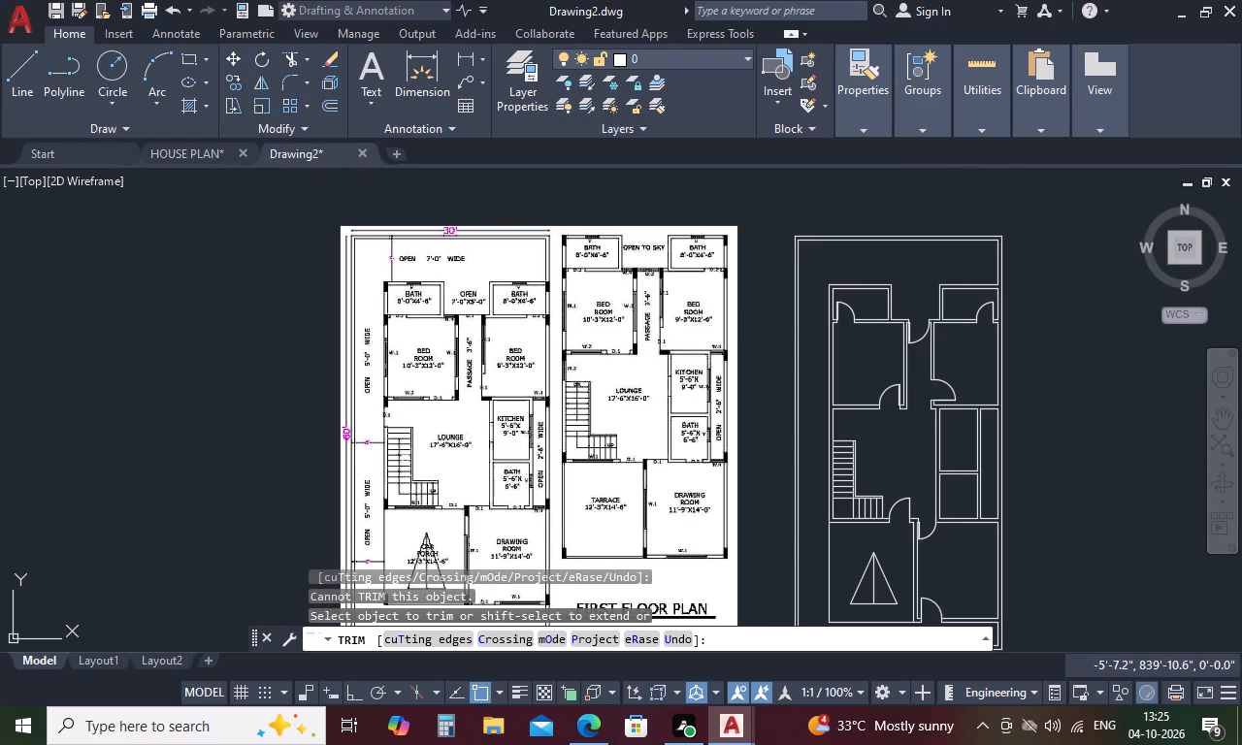
pyautogui.press('Escape')
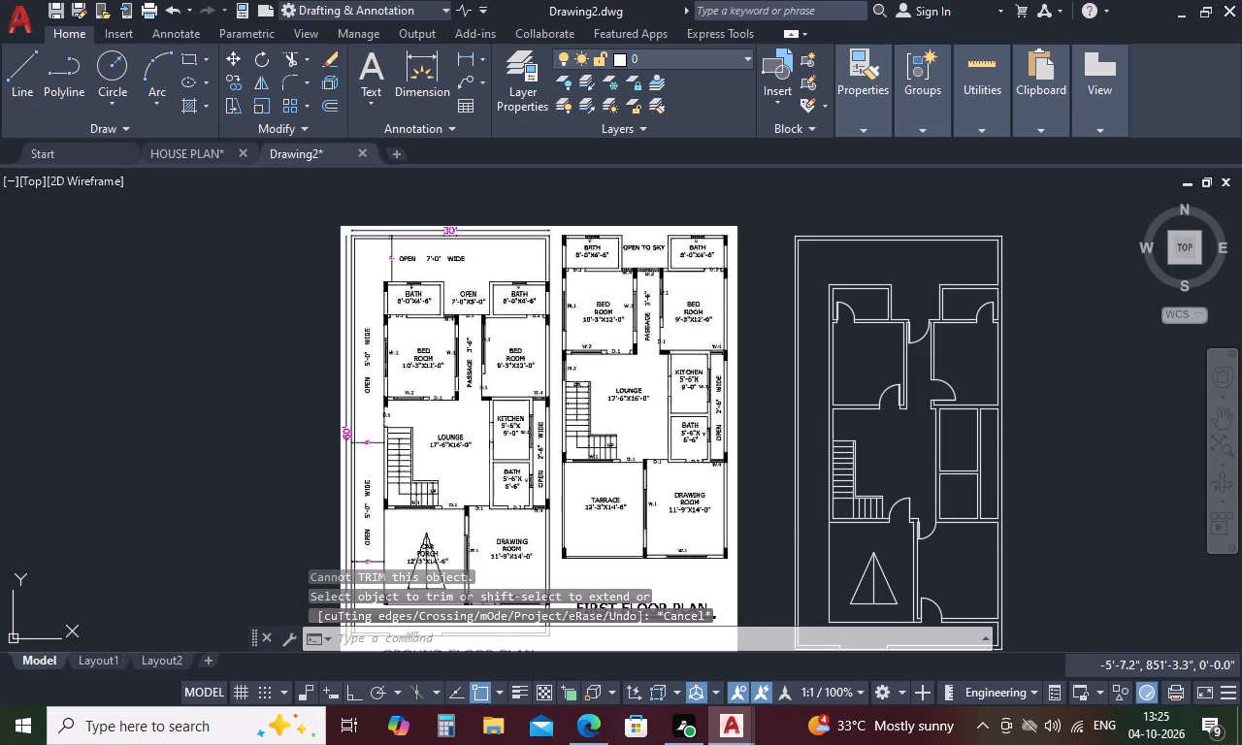
# Draw a window jamb line across the thickness of the wall between the staircase and the porch, just short of the lounge door.
pyautogui.scroll(2, 962, 586)
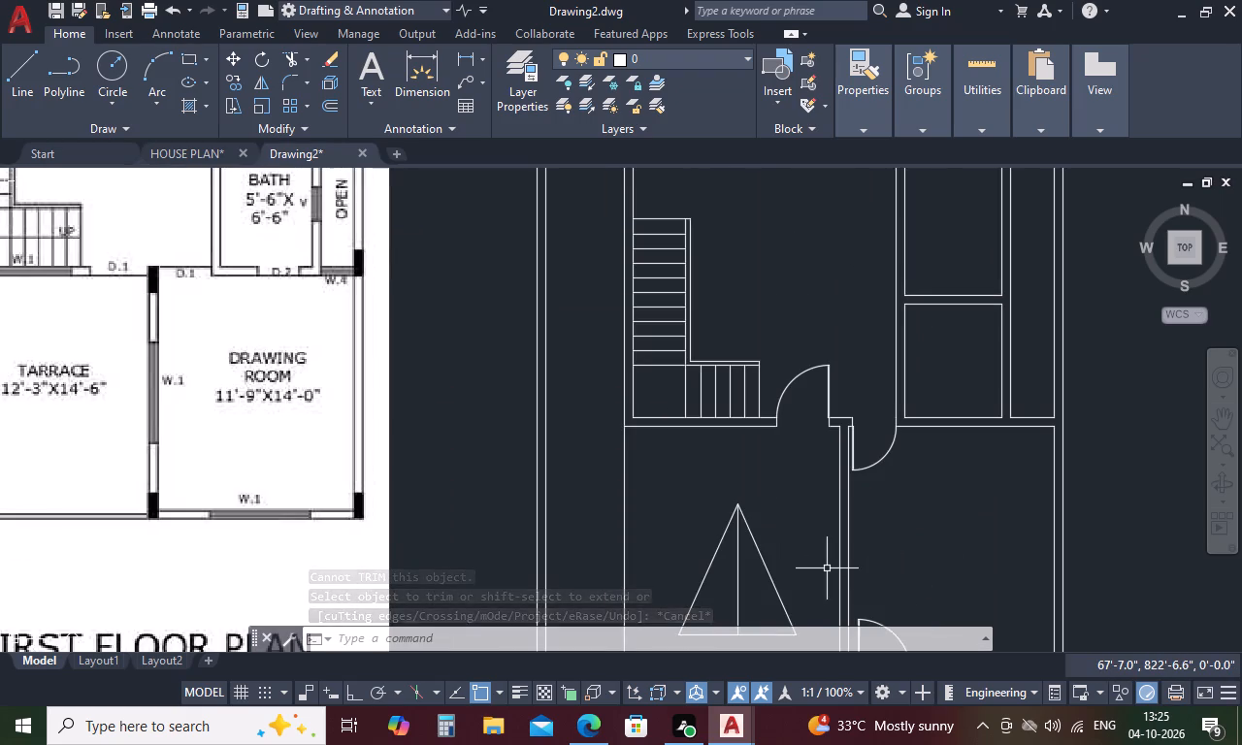
pyautogui.press('l')
pyautogui.press('Return')
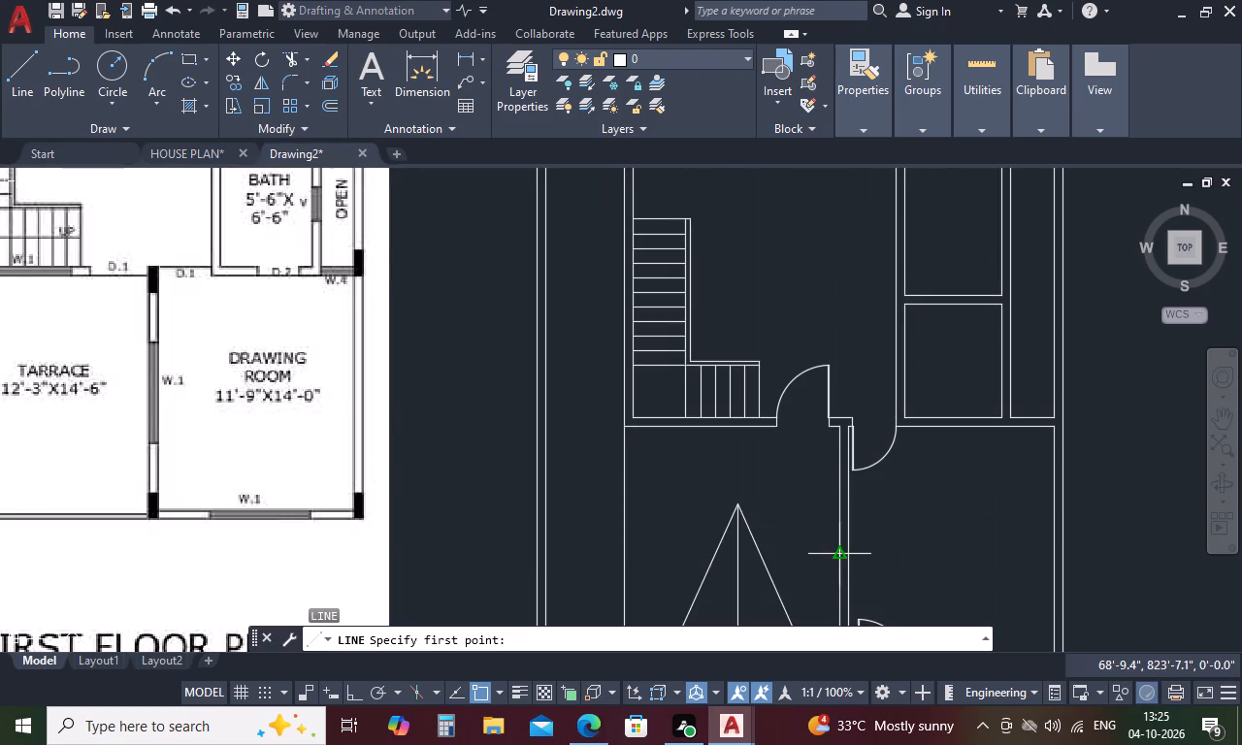
pyautogui.scroll(-2, 760, 425)
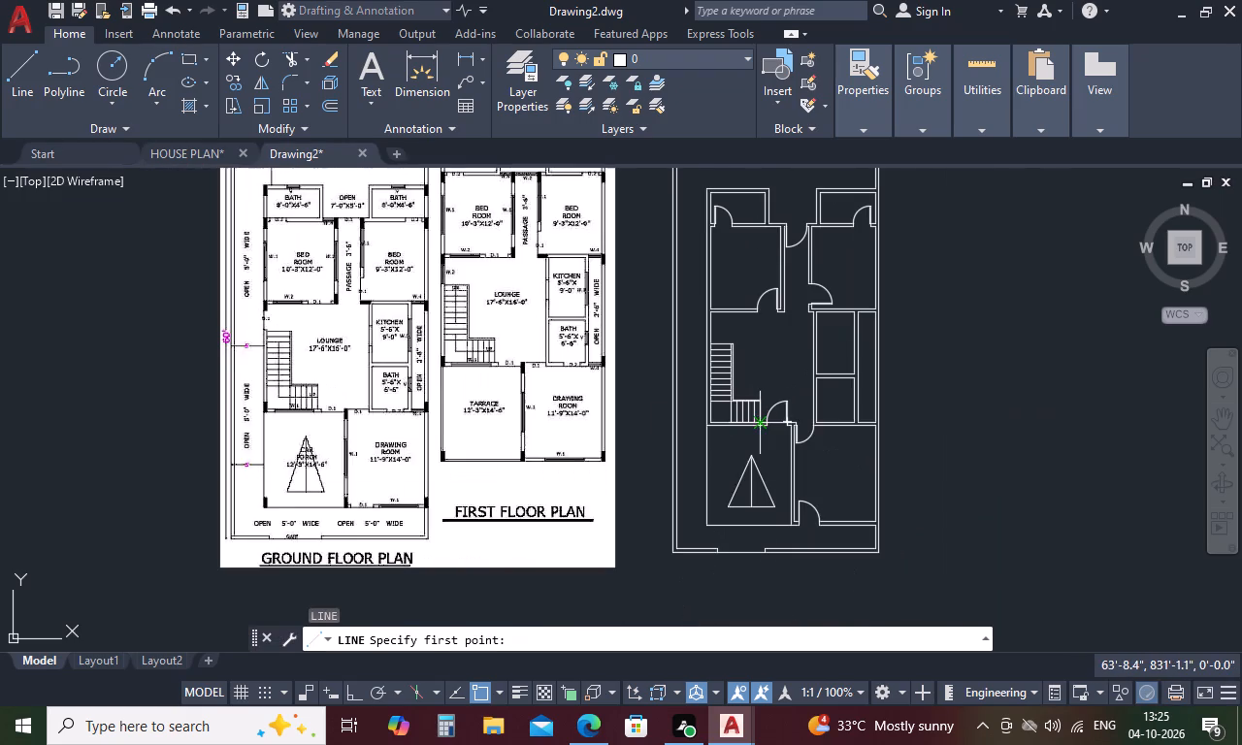
pyautogui.scroll(4, 760, 425)
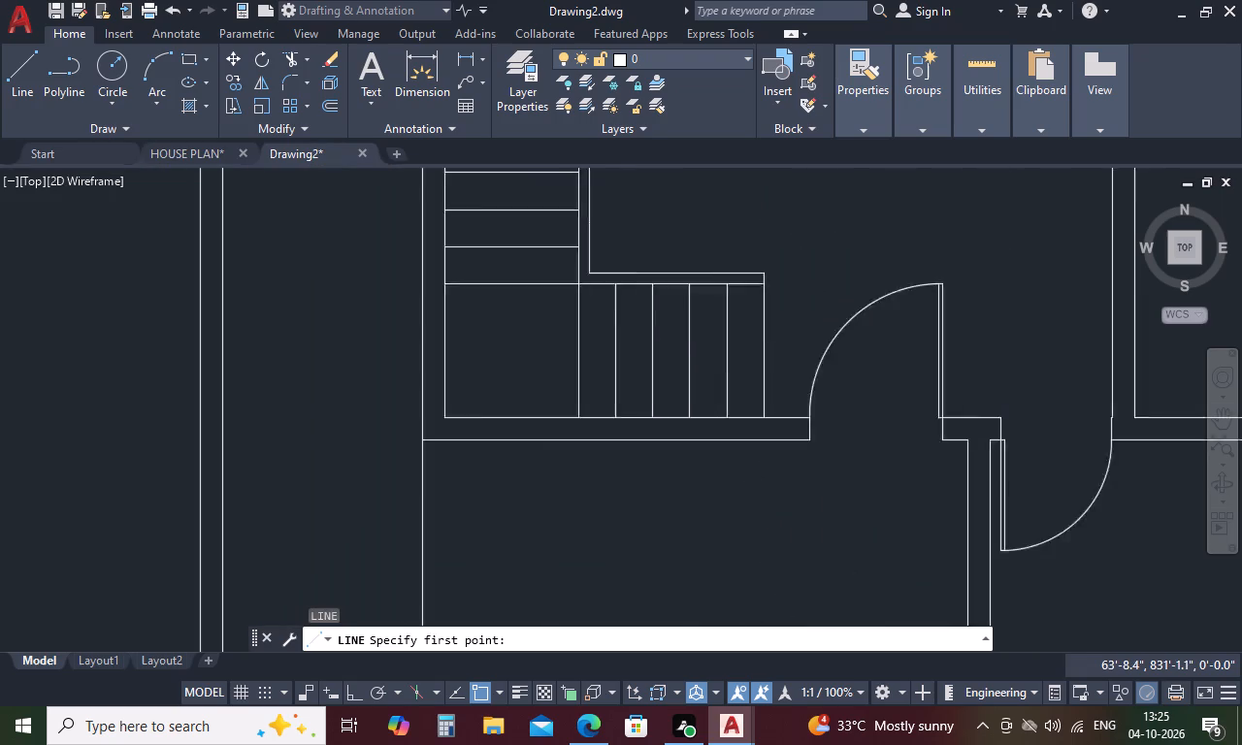
pyautogui.scroll(2, 759, 425)
pyautogui.click(721, 412)
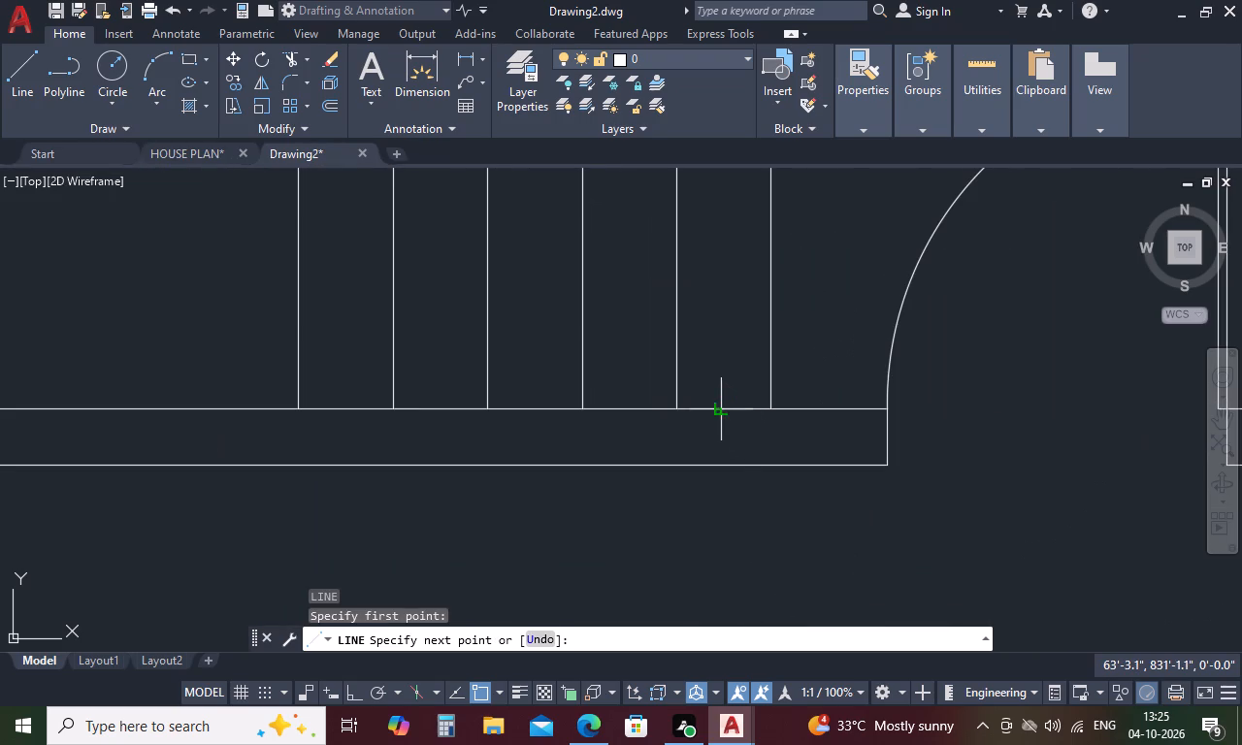
pyautogui.click(718, 466)
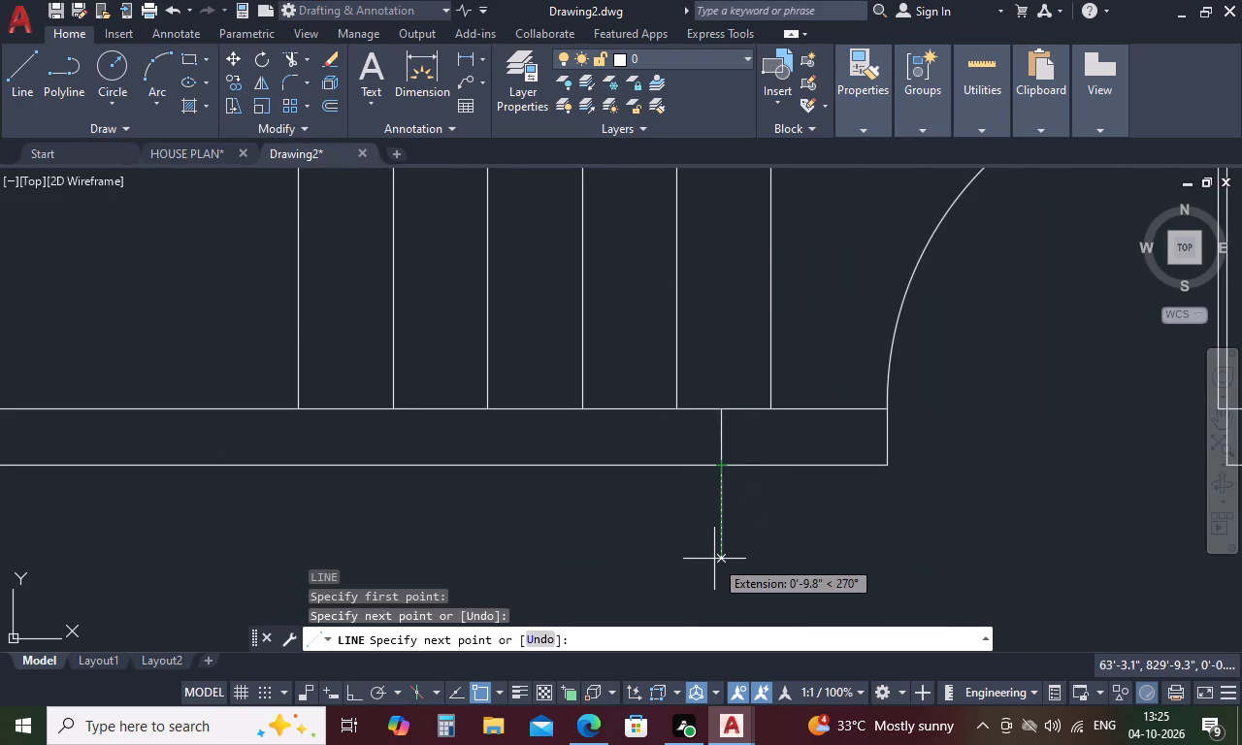
pyautogui.press('Escape')
# Offset the jamb line 4' along the staircase wall, away from the lounge door, to mark the window's other end.
pyautogui.write("O 4'")
pyautogui.press('space')
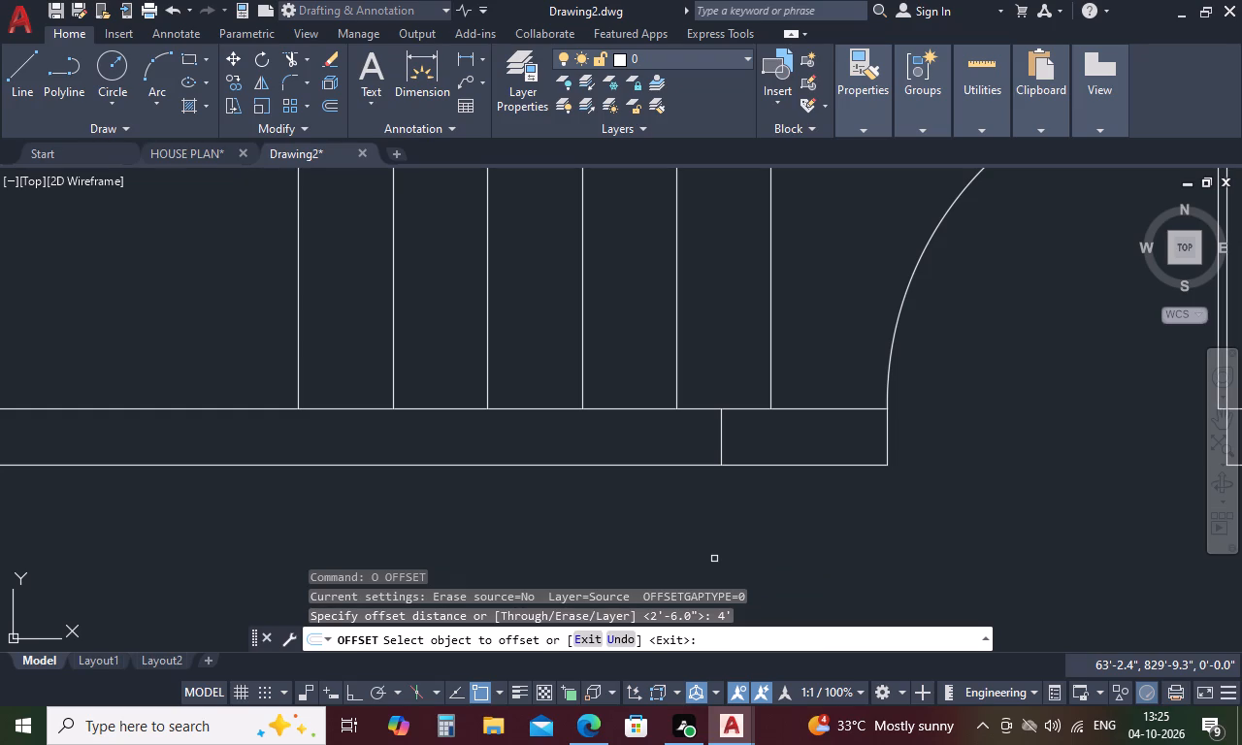
pyautogui.click(722, 439)
pyautogui.scroll(-4, 690, 435)
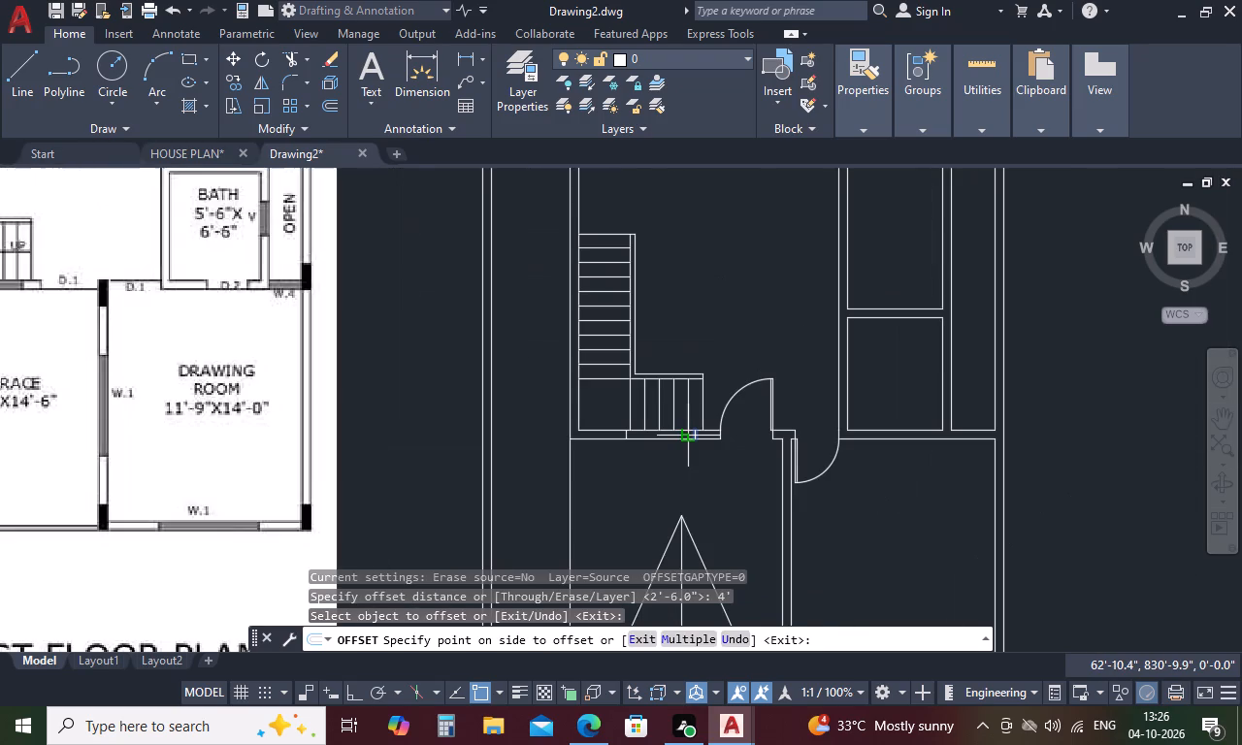
pyautogui.scroll(-1, 691, 435)
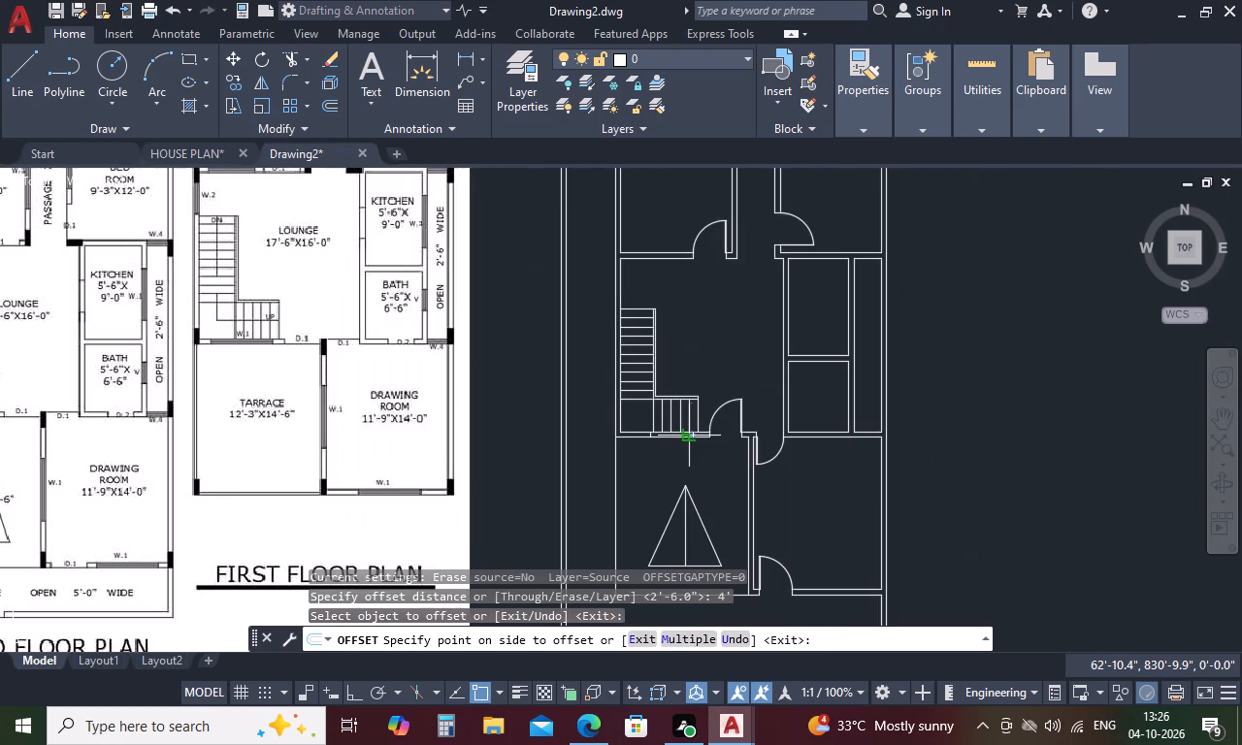
pyautogui.scroll(3, 691, 435)
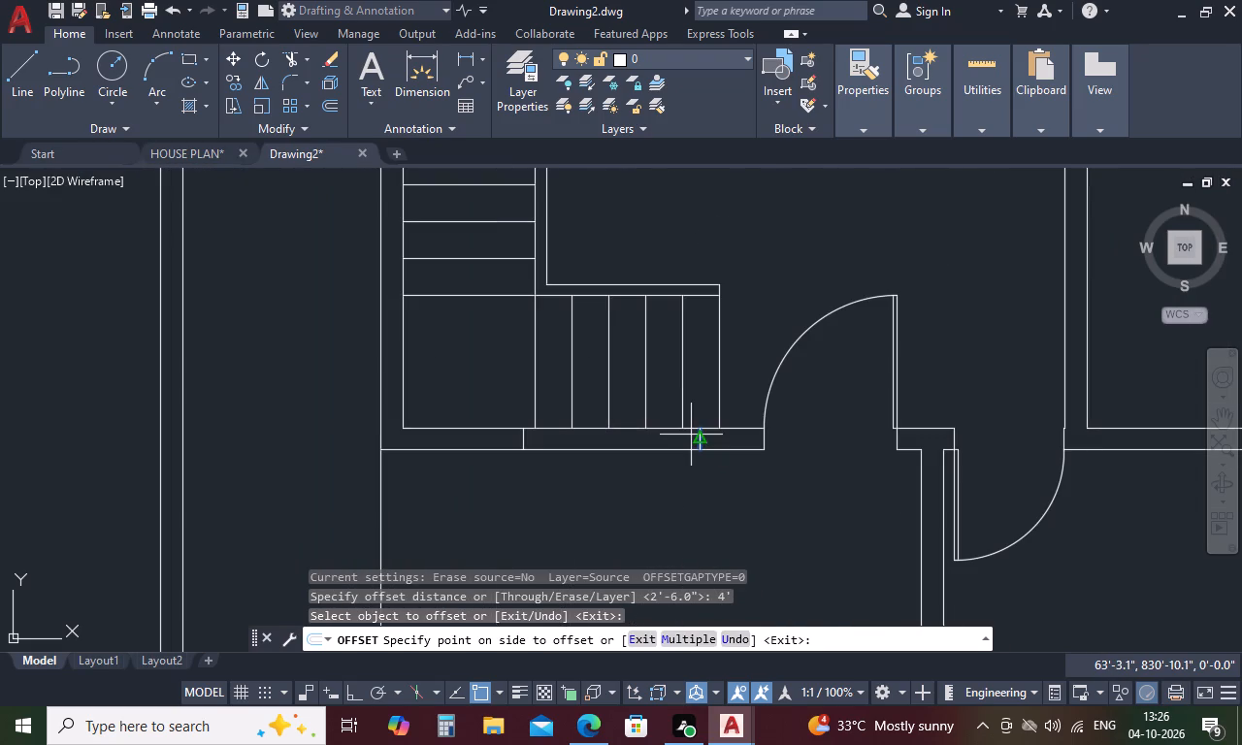
pyautogui.click(675, 437)
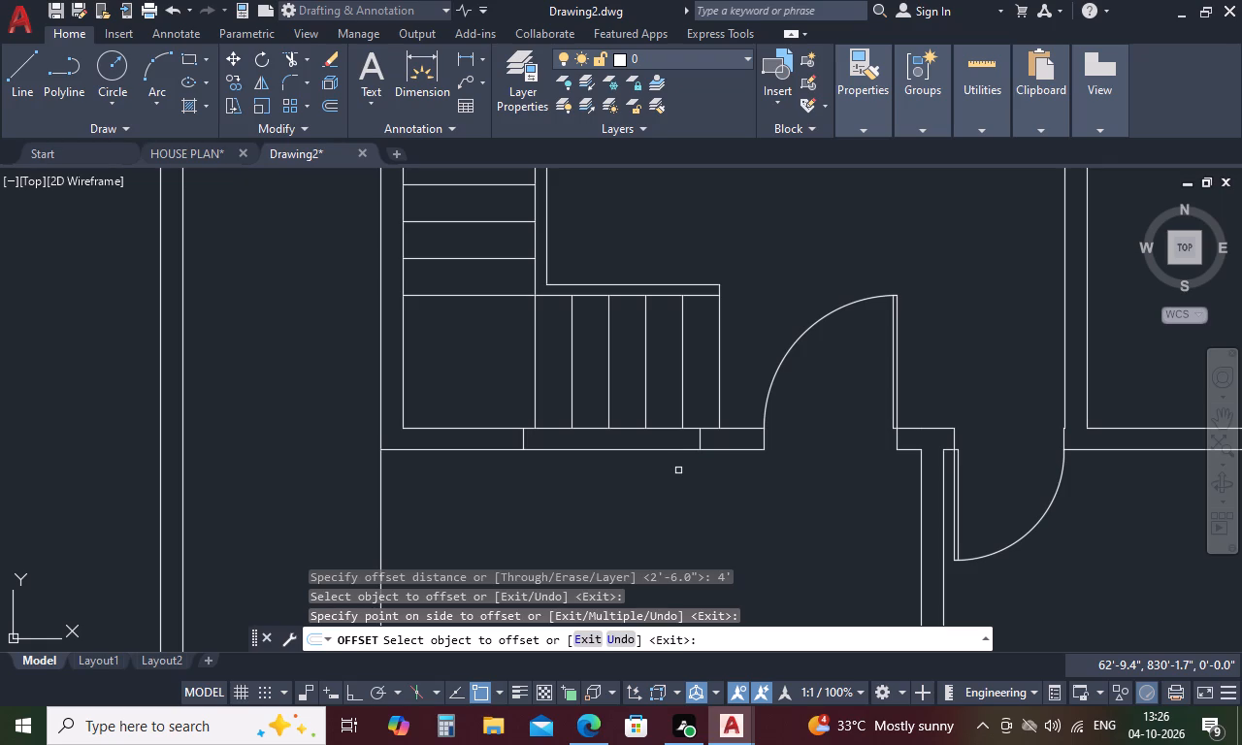
pyautogui.press('Escape')
# Draw a centre line between the midpoints of the two window jambs in the staircase wall.
pyautogui.write('L')
pyautogui.press('space')
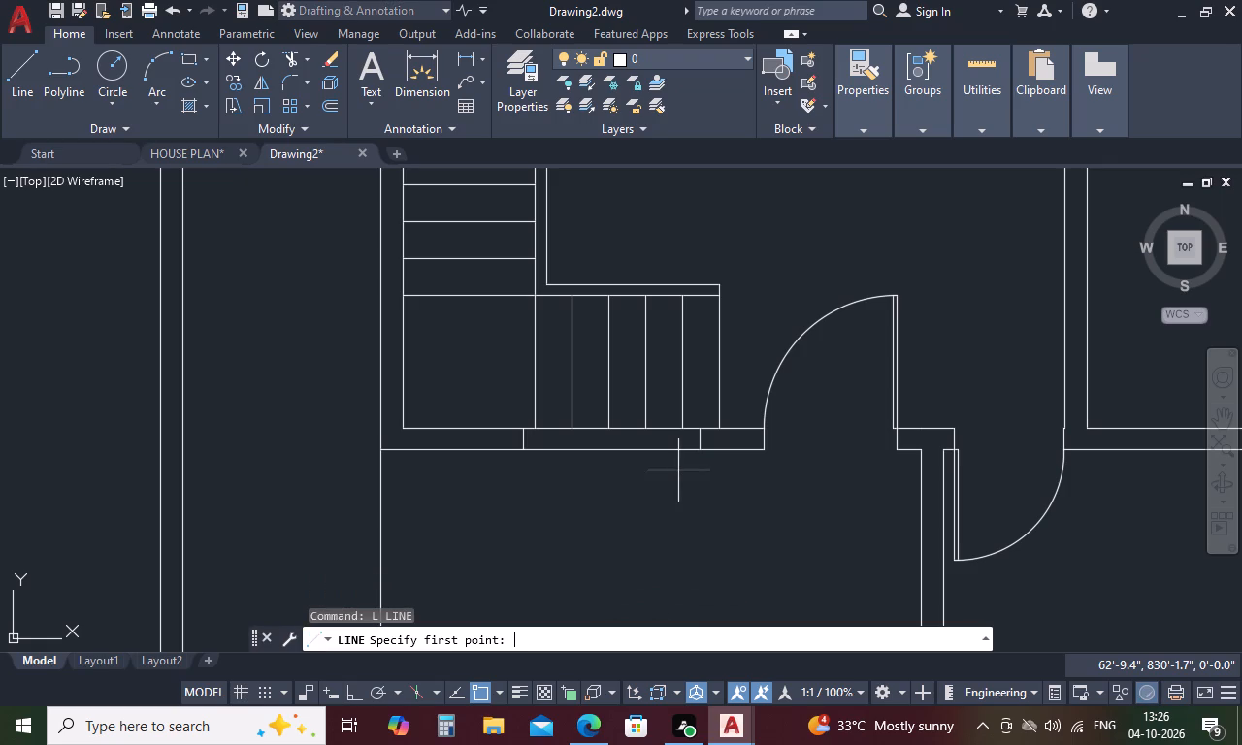
pyautogui.click(523, 437)
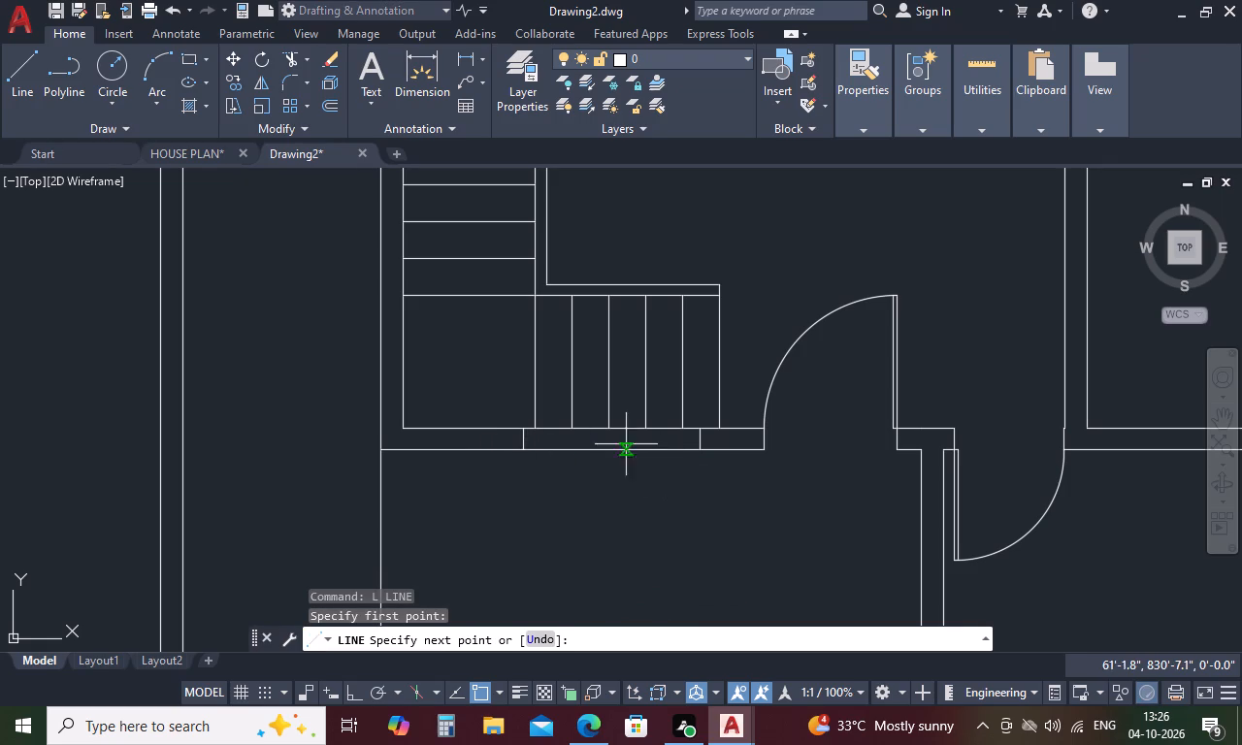
pyautogui.click(701, 437)
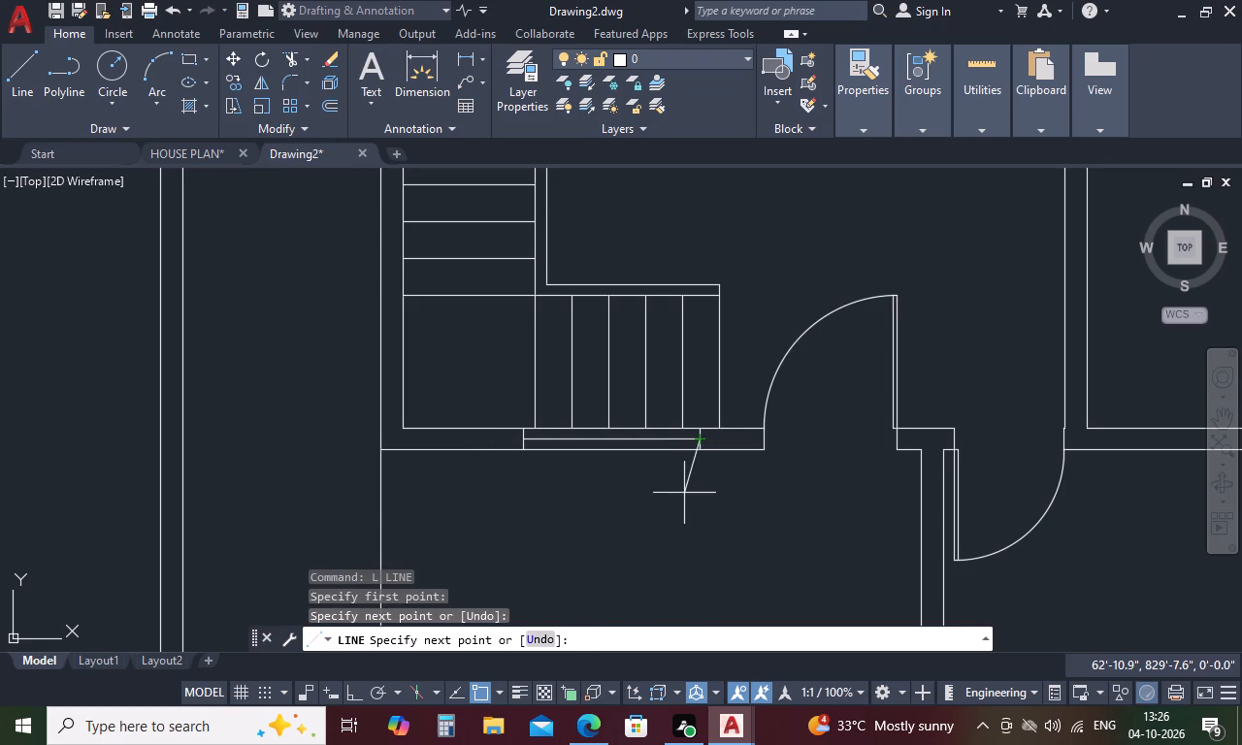
pyautogui.press('Escape')
# Offset the window's centre line 1" to each side and erase the original centre line, leaving a double glazing line.
pyautogui.write('O 1')
pyautogui.press('space')
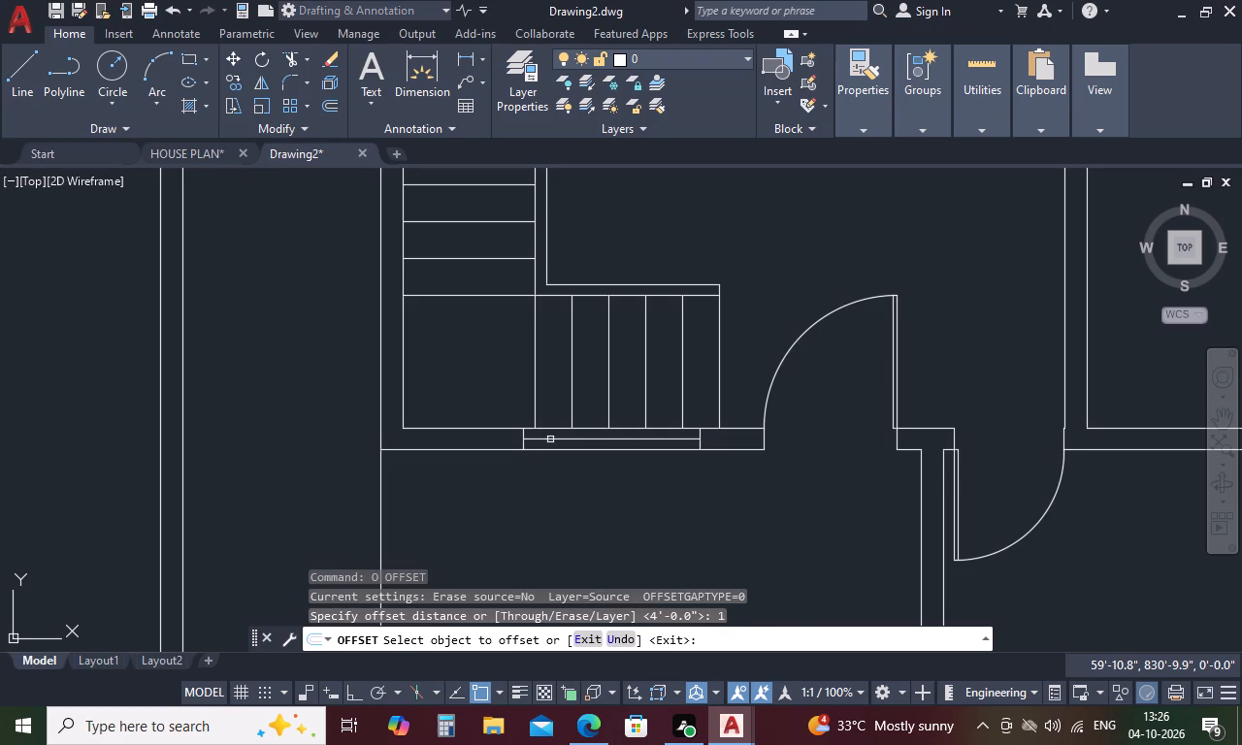
pyautogui.click(550, 439)
pyautogui.click(566, 382)
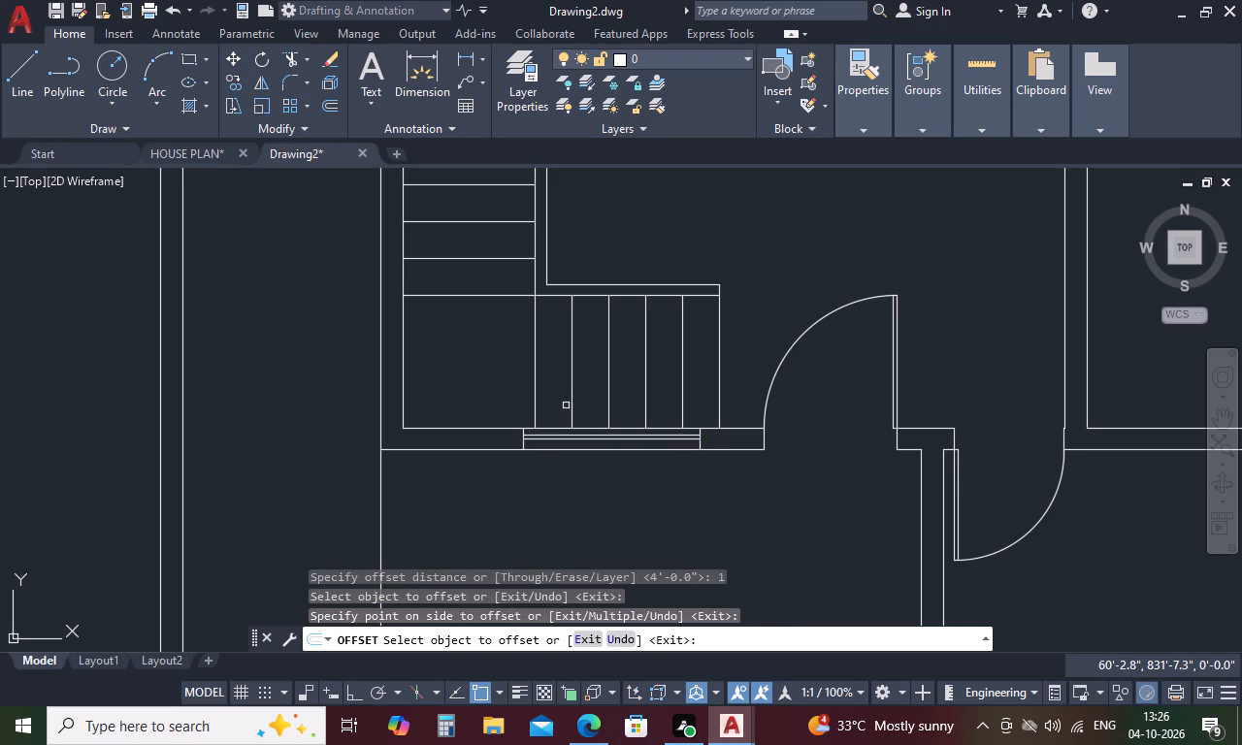
pyautogui.click(553, 441)
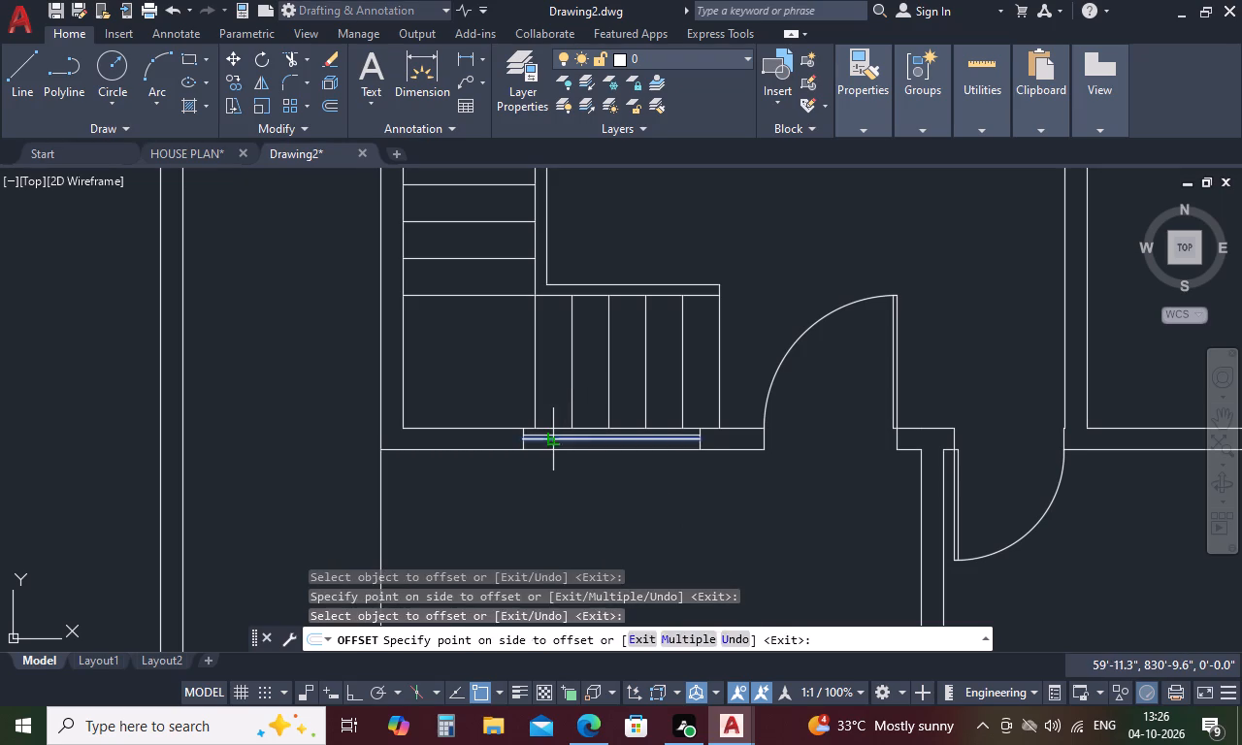
pyautogui.click(557, 454)
pyautogui.press('Escape')
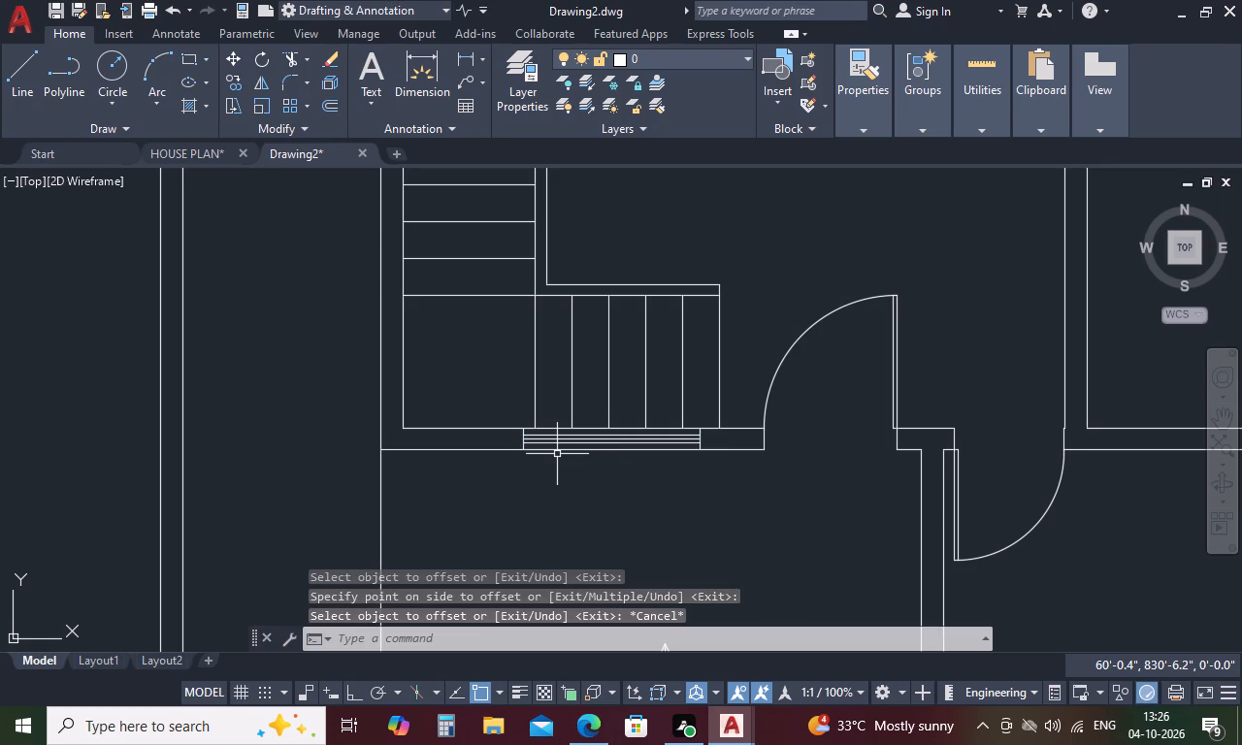
pyautogui.scroll(4, 560, 438)
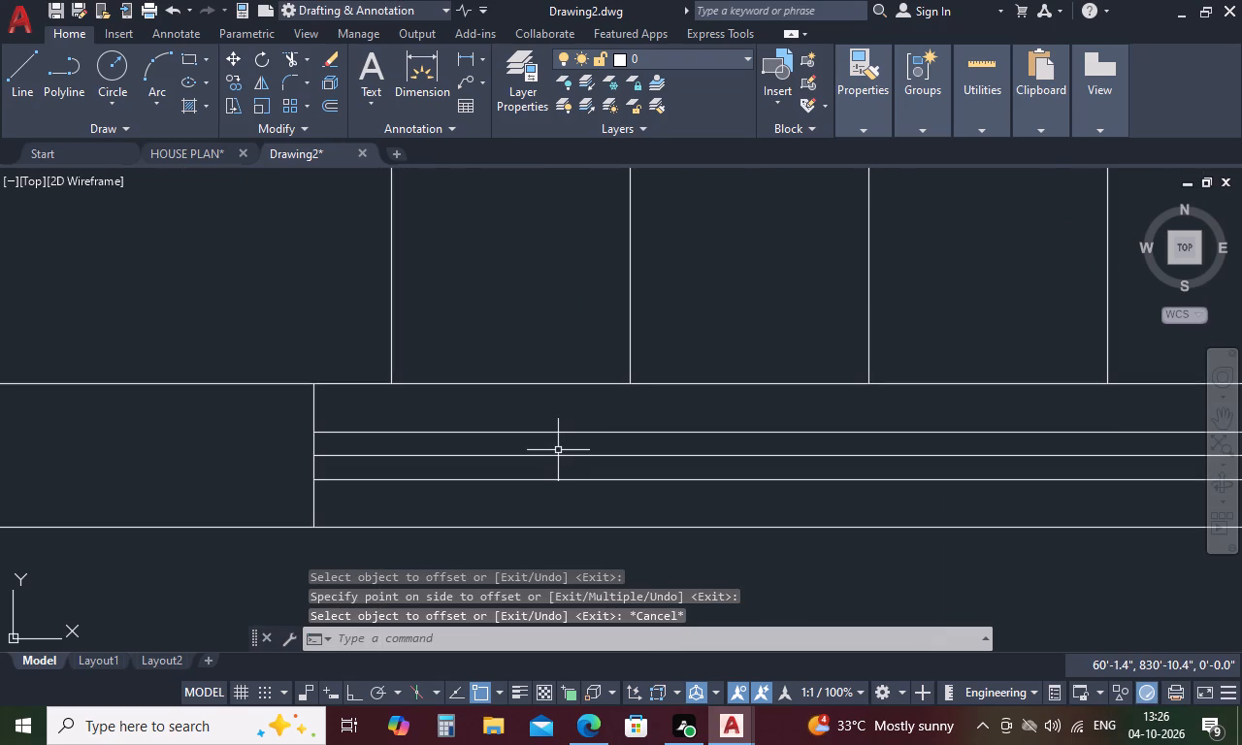
pyautogui.click(557, 458)
pyautogui.press('Delete')
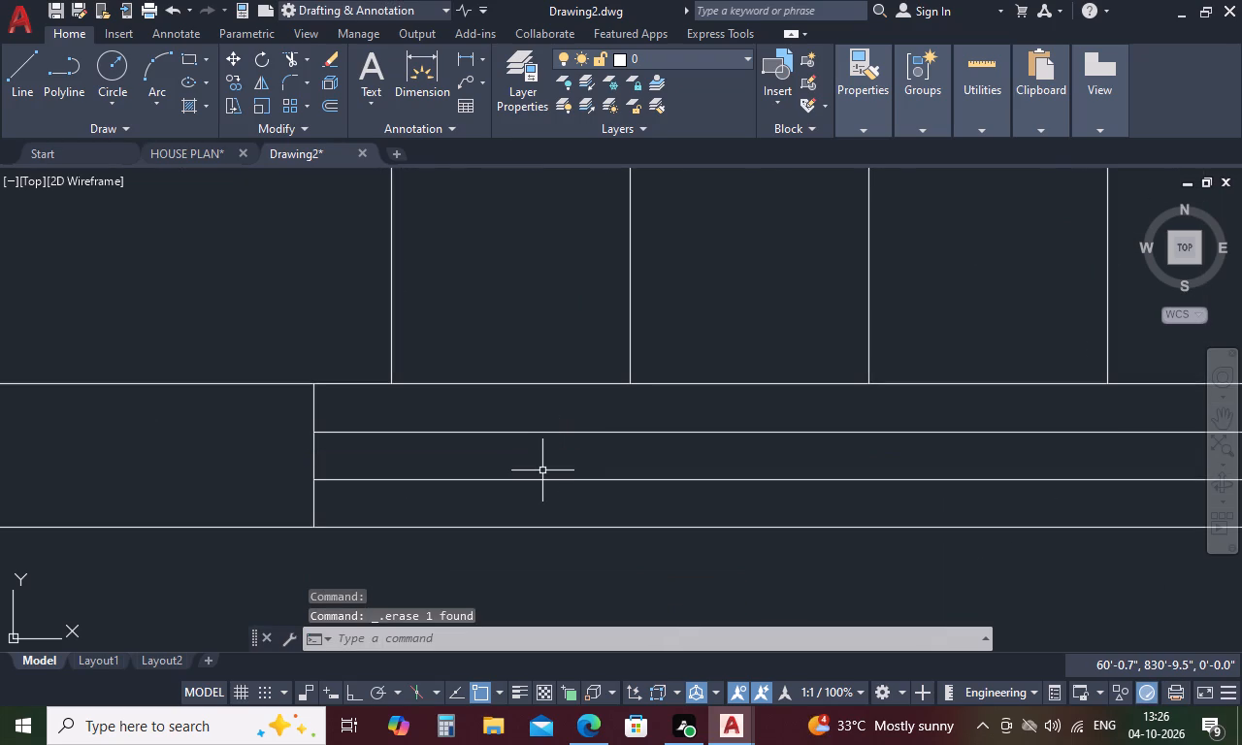
# Copy the staircase window's jambs and glazing lines by a jamb endpoint into the wall between the 10'-3" bedroom and the lounge, beside the bedroom door.
pyautogui.scroll(-3, 819, 483)
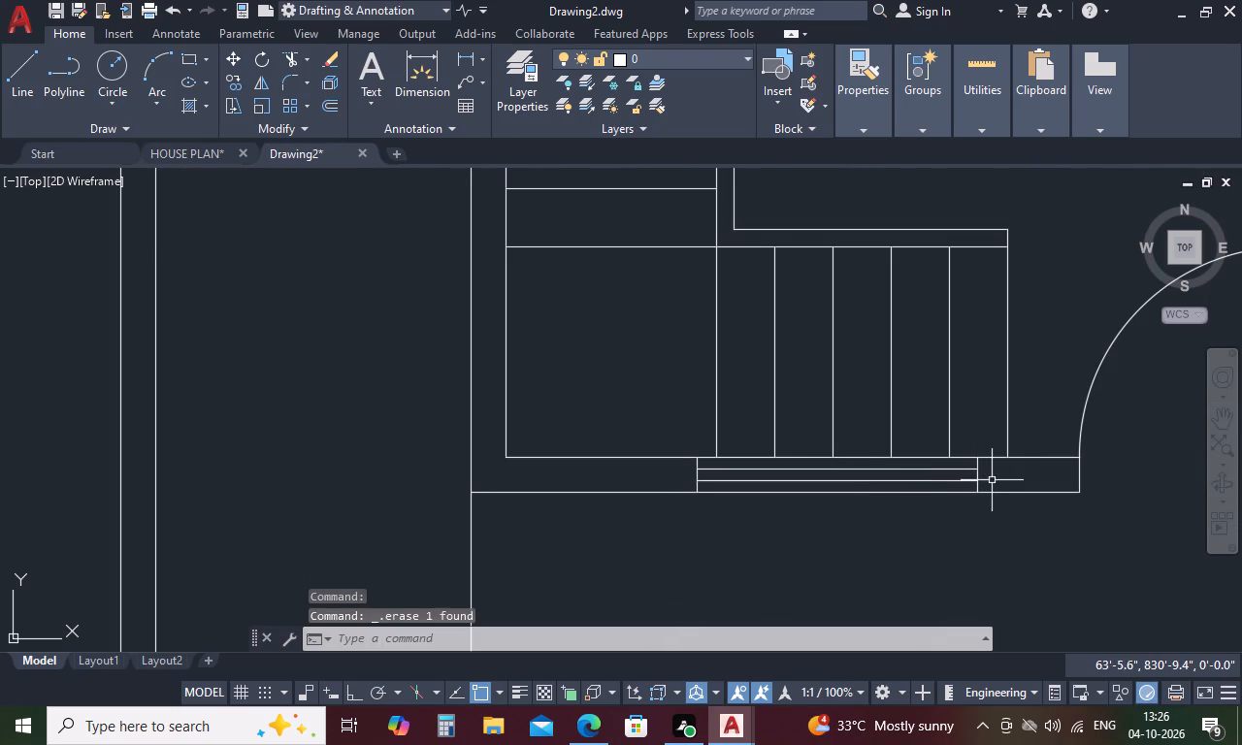
pyautogui.moveTo(997, 470); pyautogui.dragTo(949, 486)
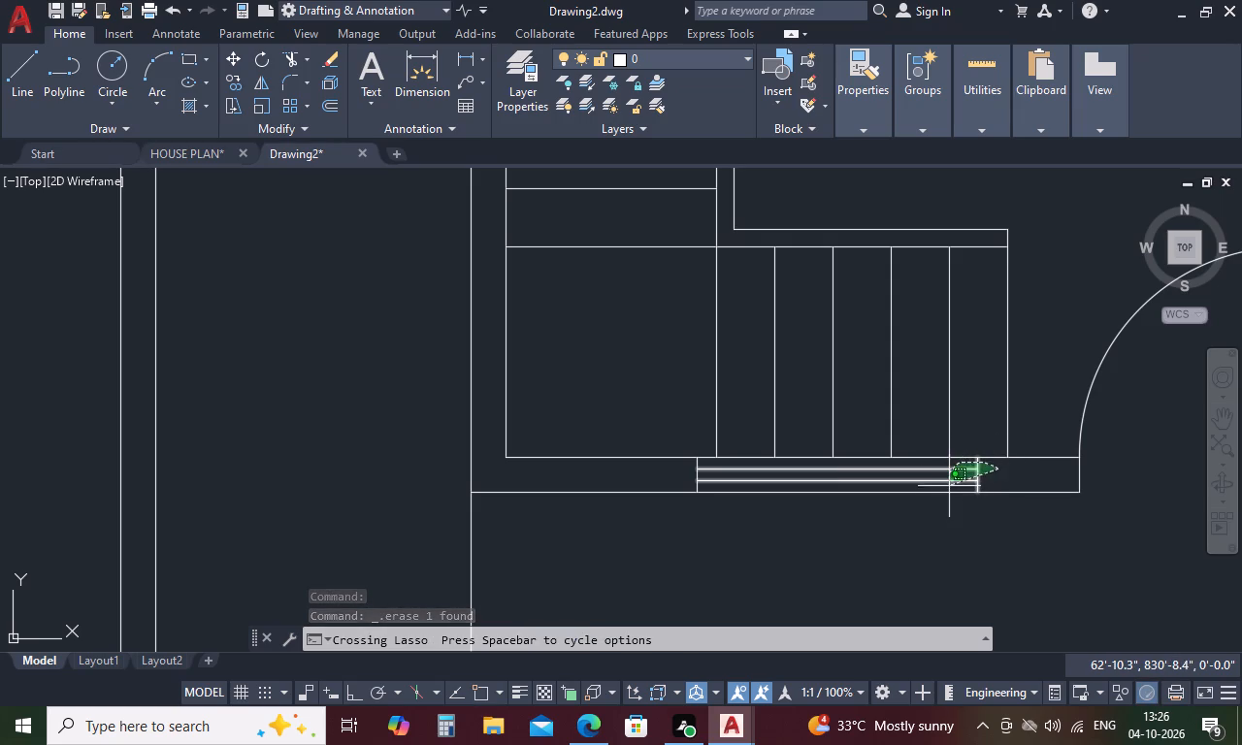
pyautogui.moveTo(949, 486); pyautogui.dragTo(949, 488)
pyautogui.scroll(3, 714, 464)
pyautogui.moveTo(706, 463); pyautogui.dragTo(697, 466)
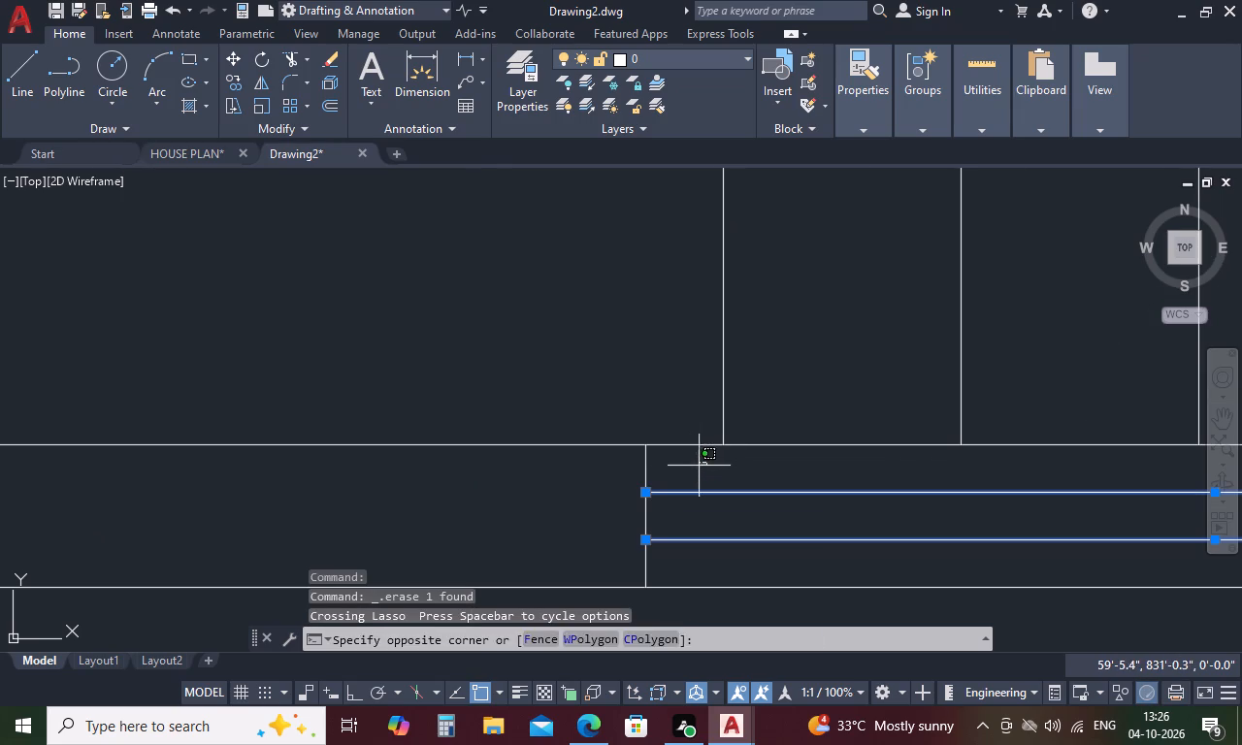
pyautogui.moveTo(697, 466); pyautogui.dragTo(602, 494)
pyautogui.rightClick(603, 489)
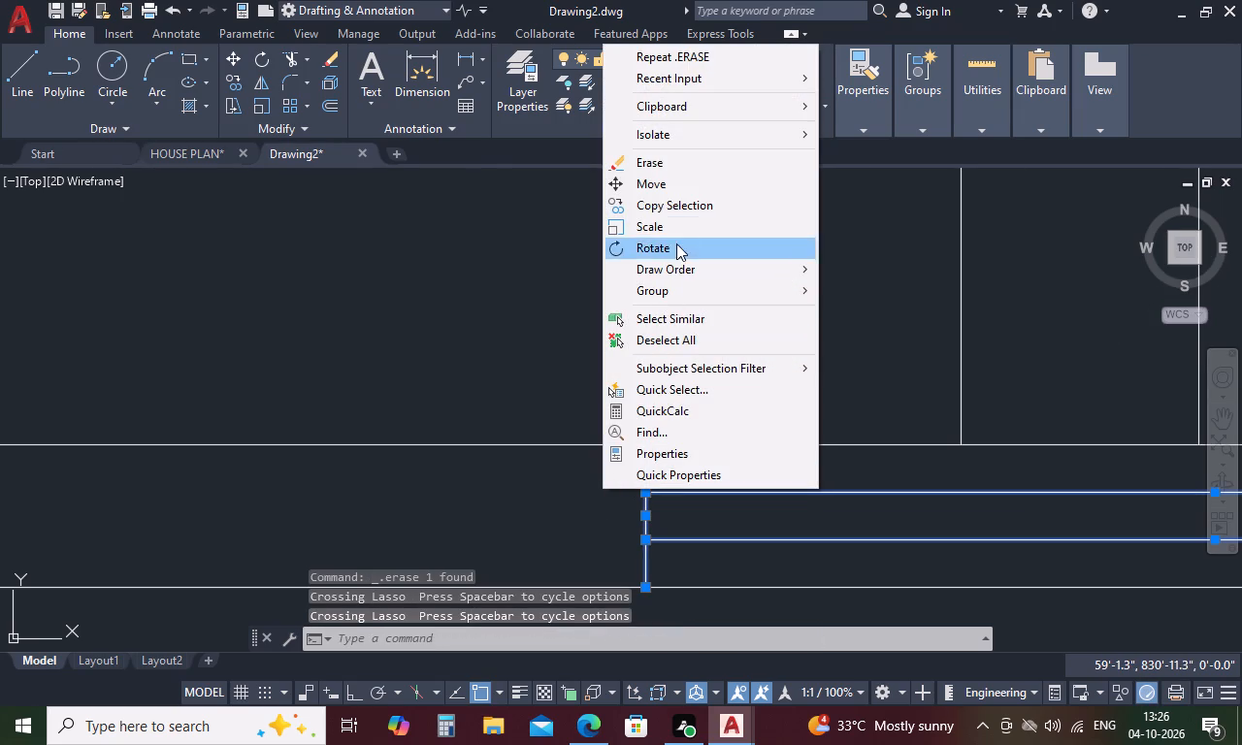
pyautogui.click(703, 211)
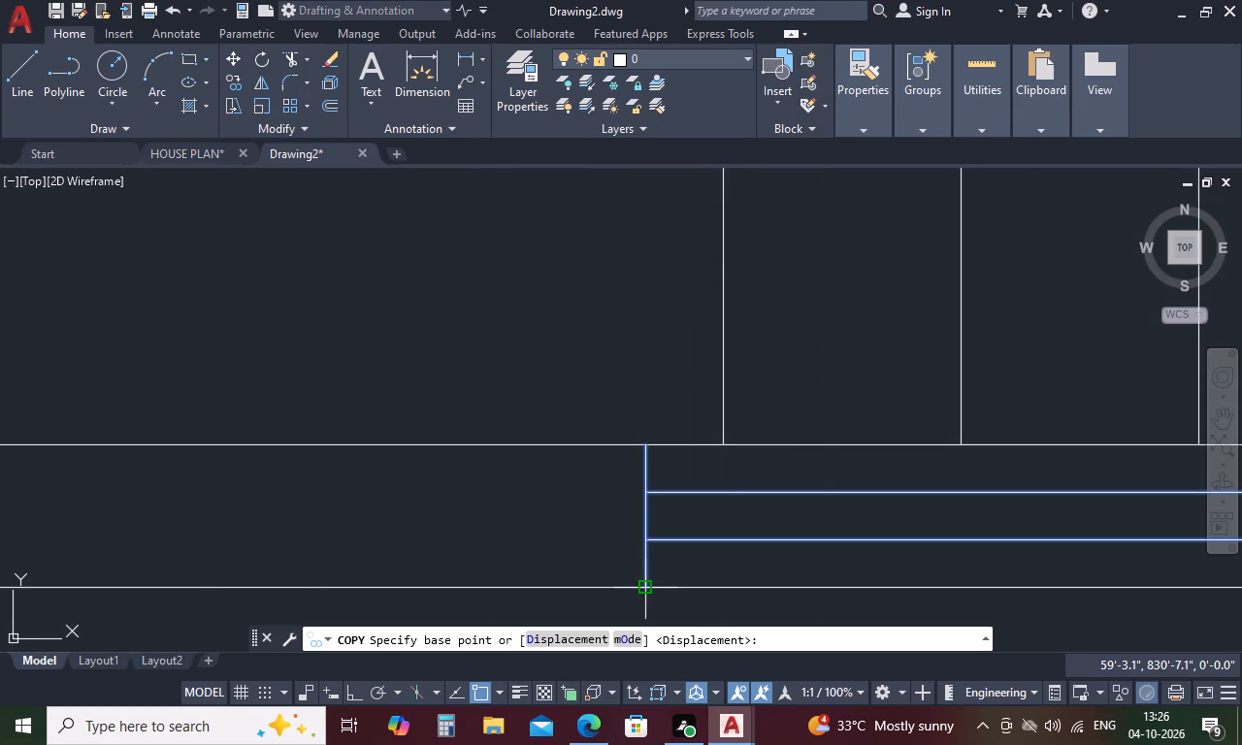
pyautogui.click(642, 586)
pyautogui.scroll(-10, 625, 493)
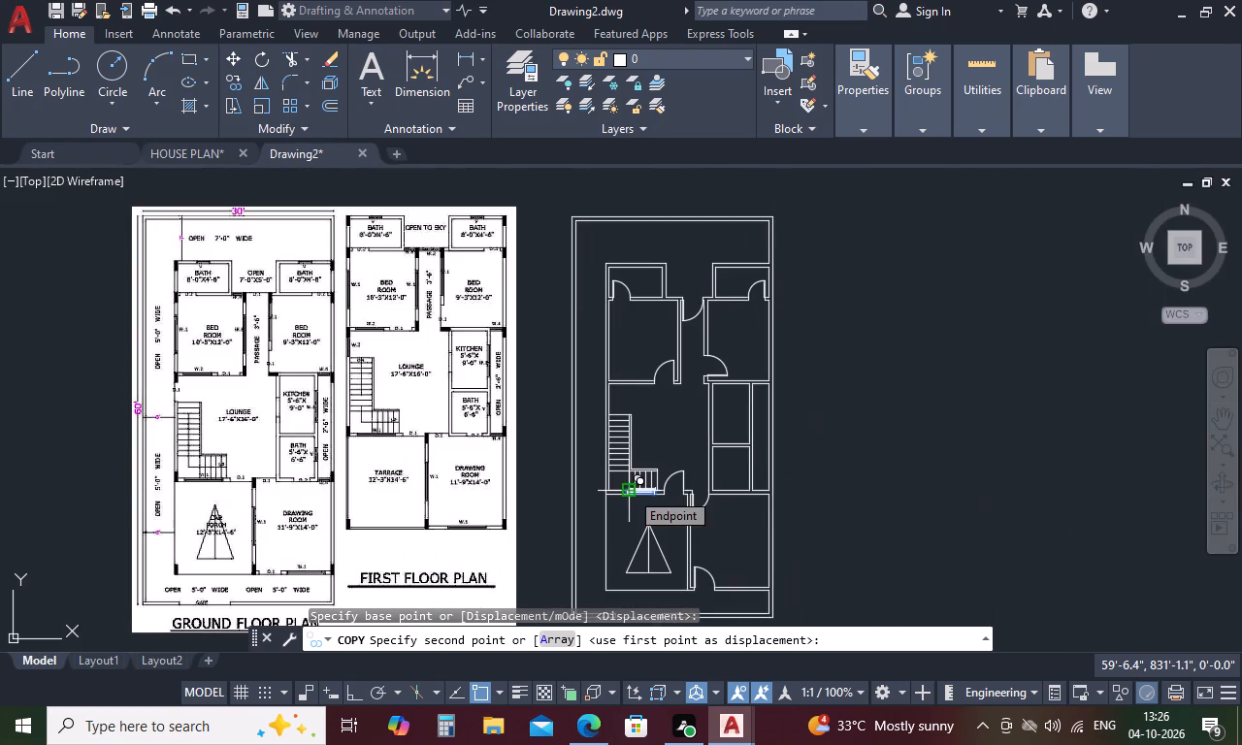
pyautogui.scroll(2, 620, 377)
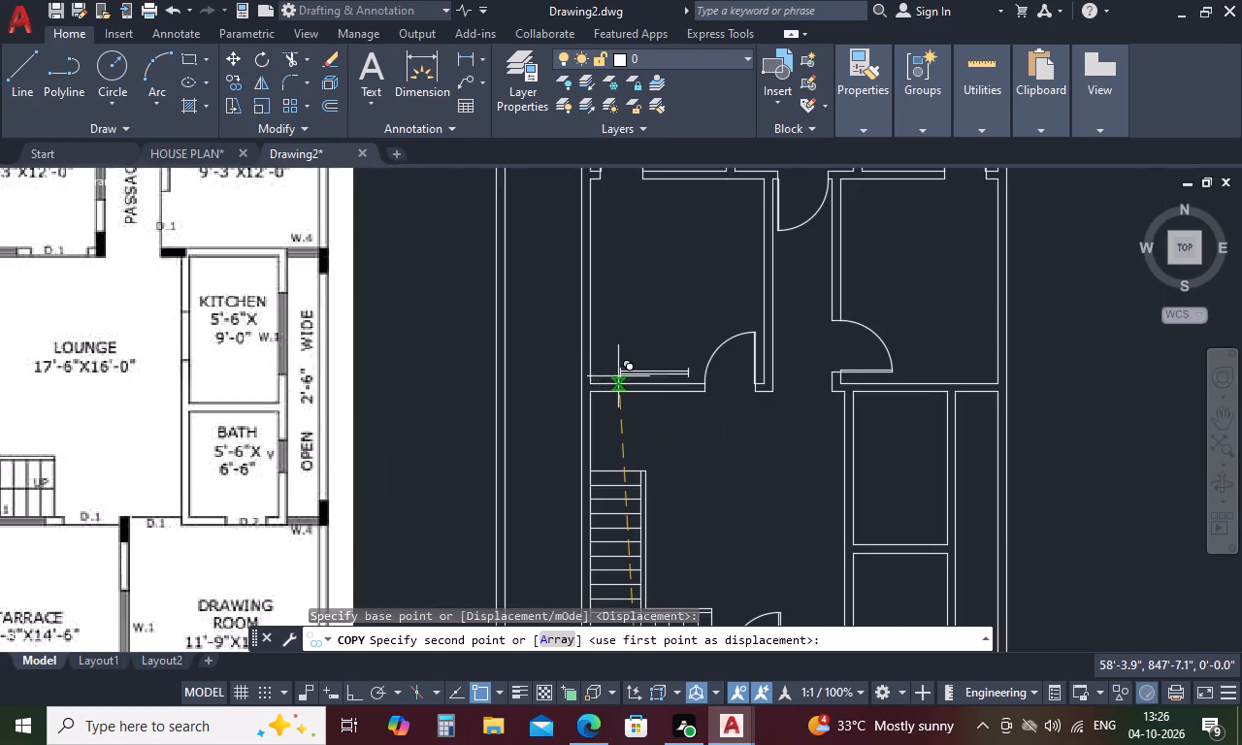
pyautogui.scroll(4, 623, 392)
pyautogui.click(623, 392)
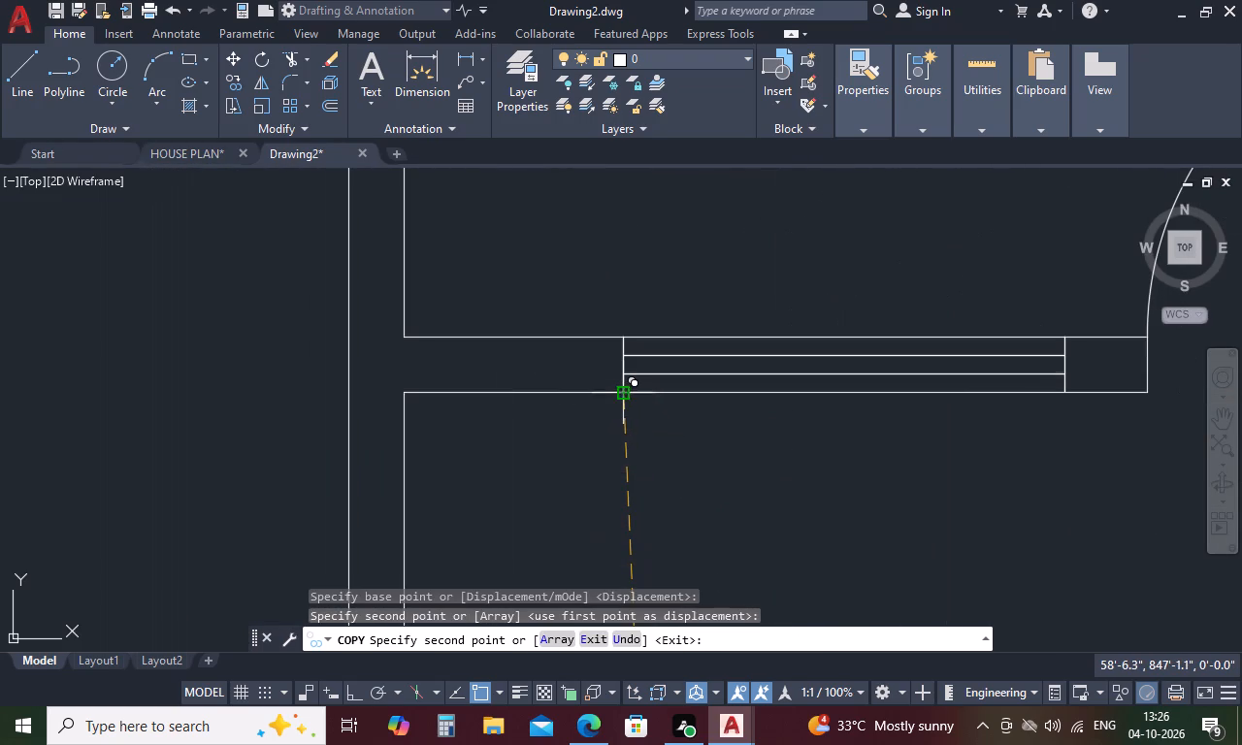
# Place another copy of the window, still horizontal, at the outer face of the 10'-3" bedroom's outside wall.
pyautogui.scroll(-4, 650, 437)
pyautogui.scroll(-3, 713, 491)
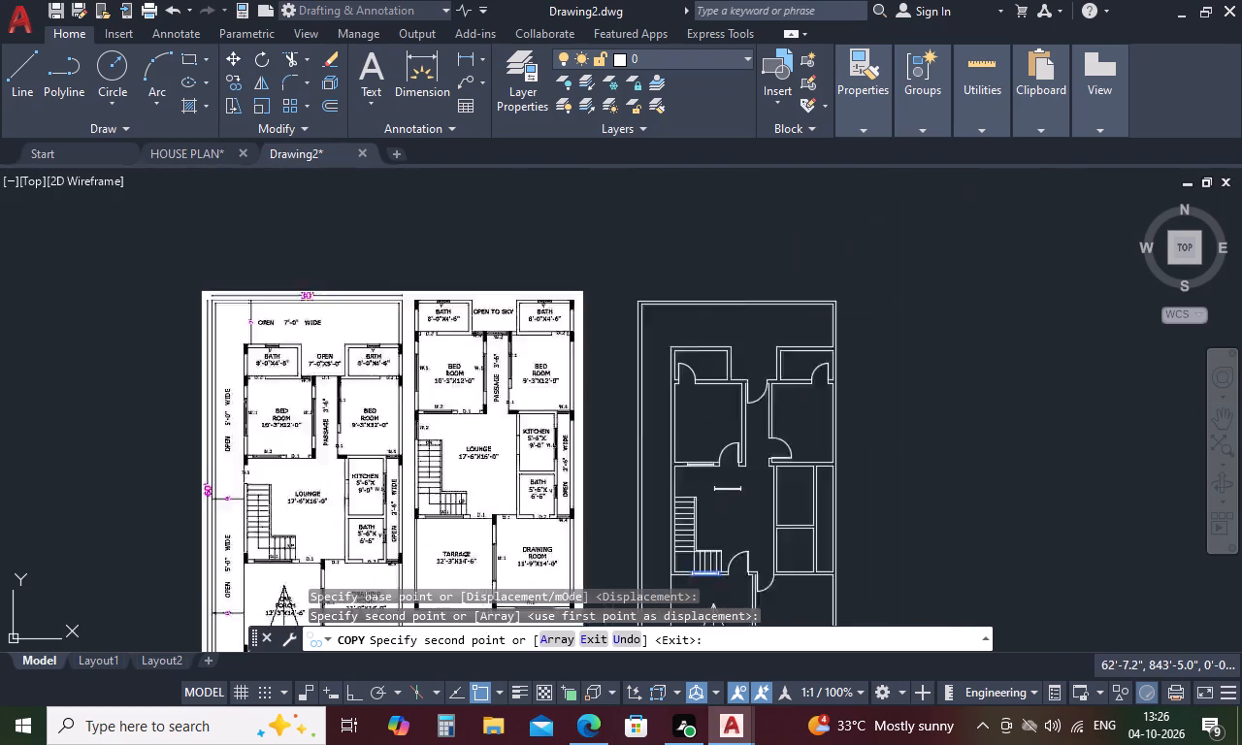
pyautogui.scroll(3, 378, 419)
pyautogui.scroll(-3, 379, 418)
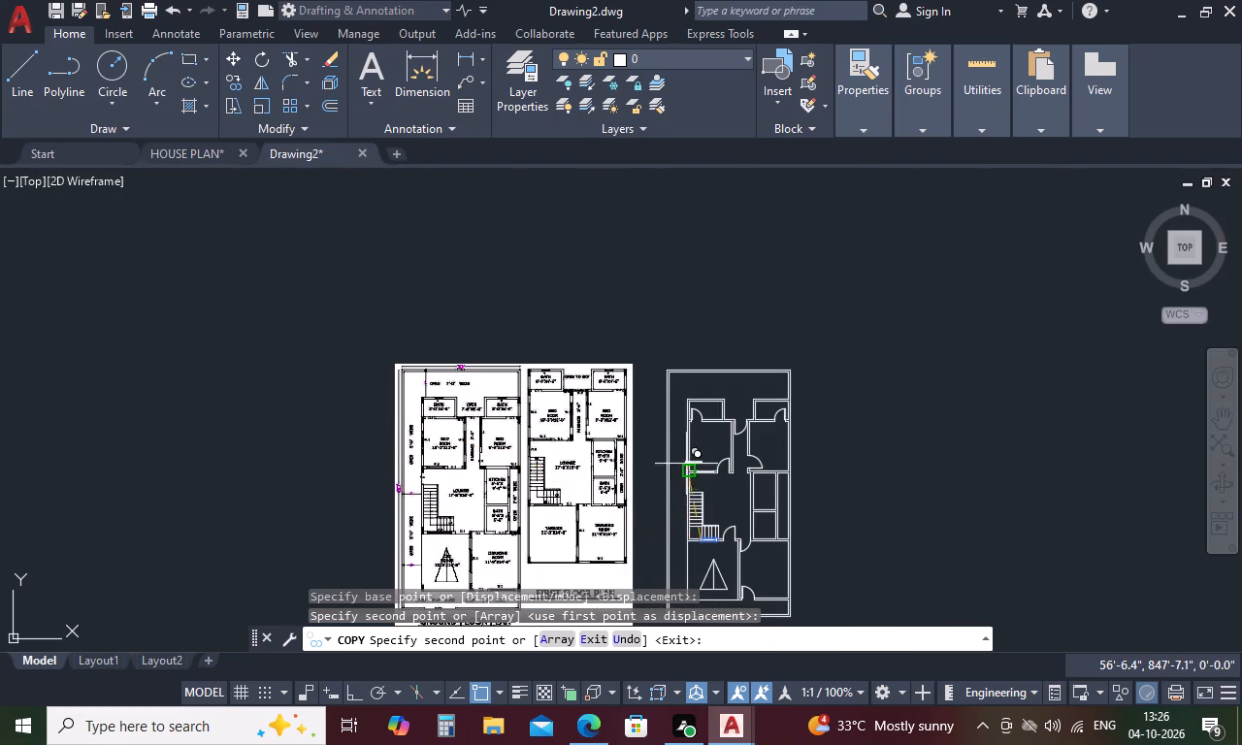
pyautogui.scroll(3, 696, 440)
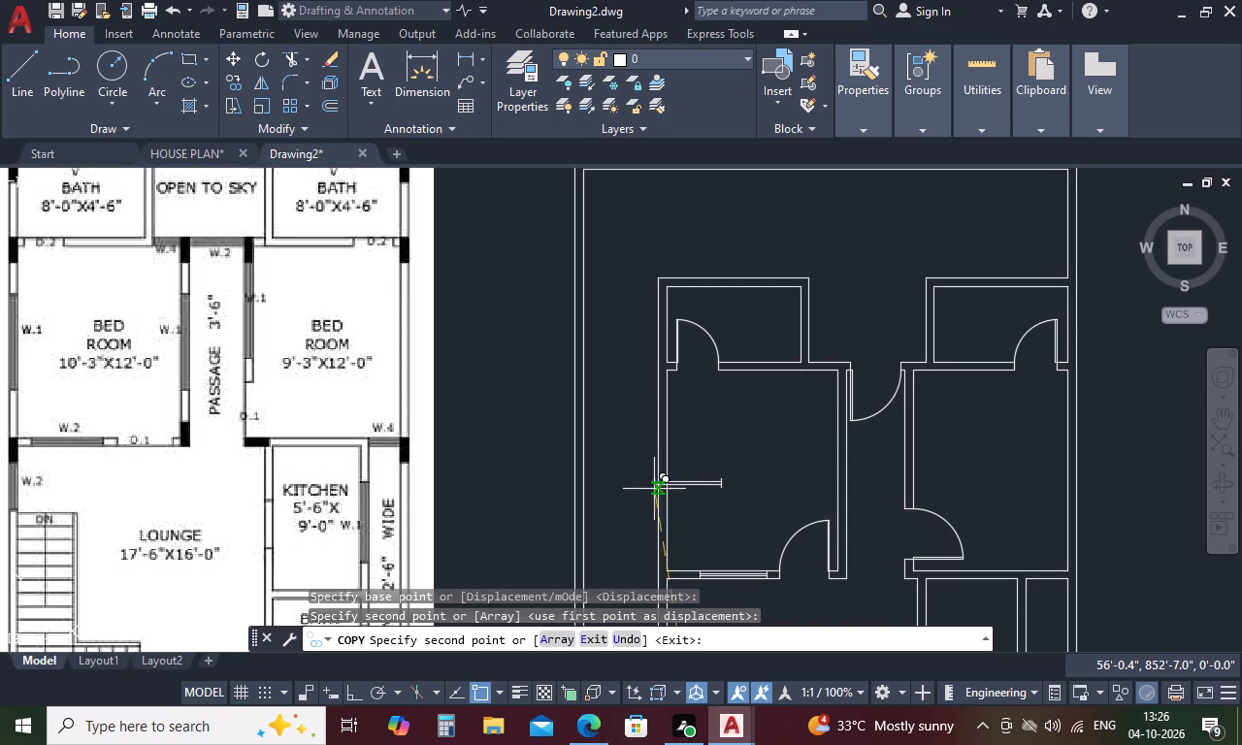
pyautogui.click(657, 506)
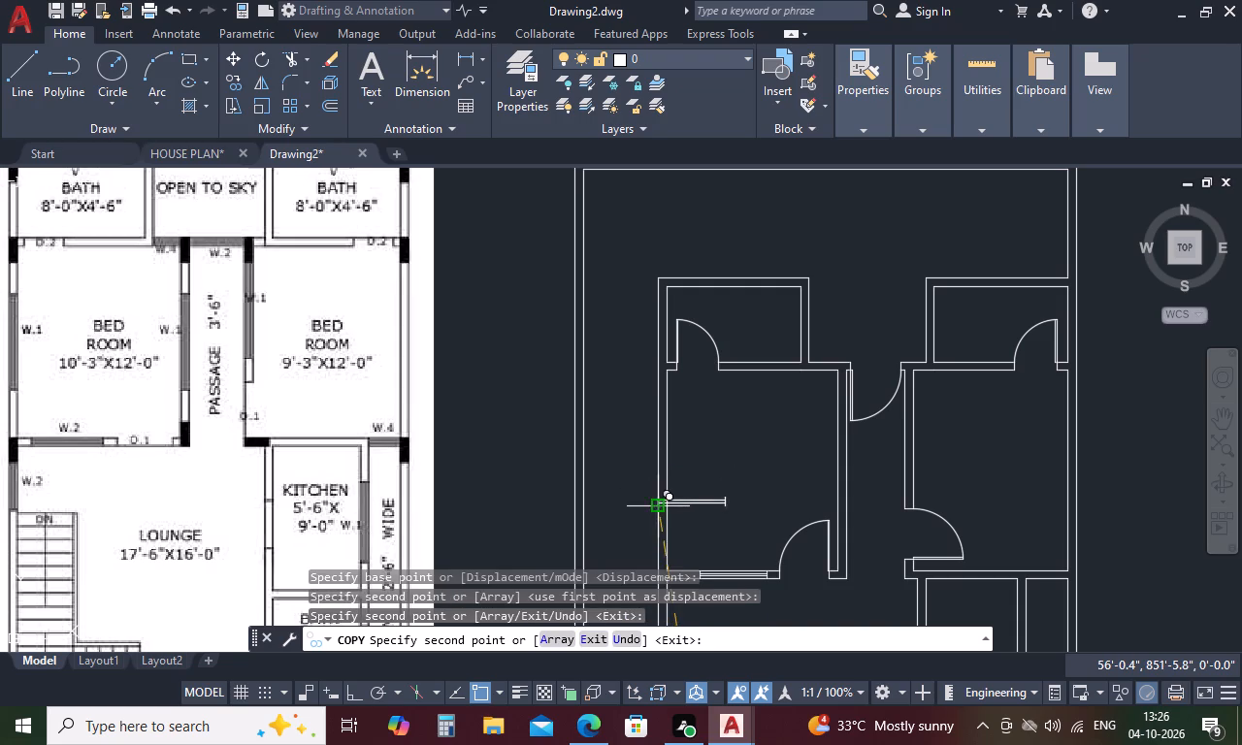
pyautogui.press('Escape')
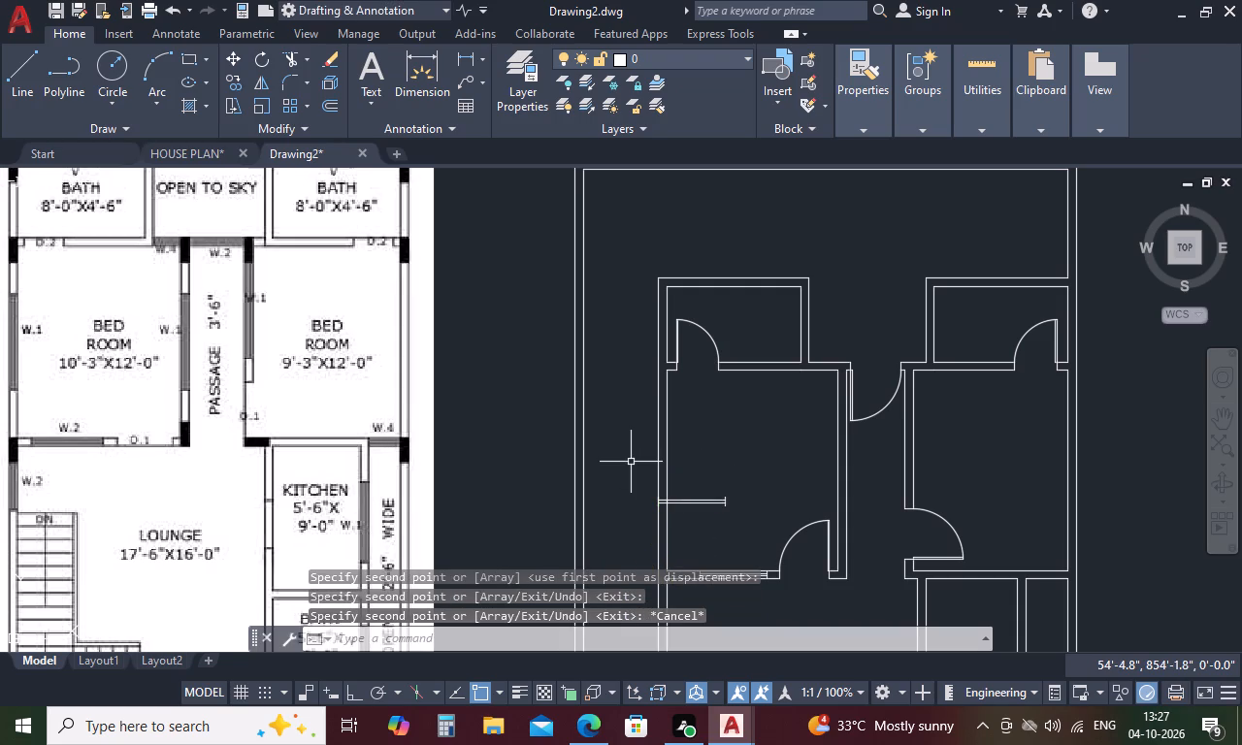
# Rotate the horizontal window copy upright about its lower jamb endpoint on the outer face of the 10'-3" bedroom's outside wall.
pyautogui.scroll(4, 680, 545)
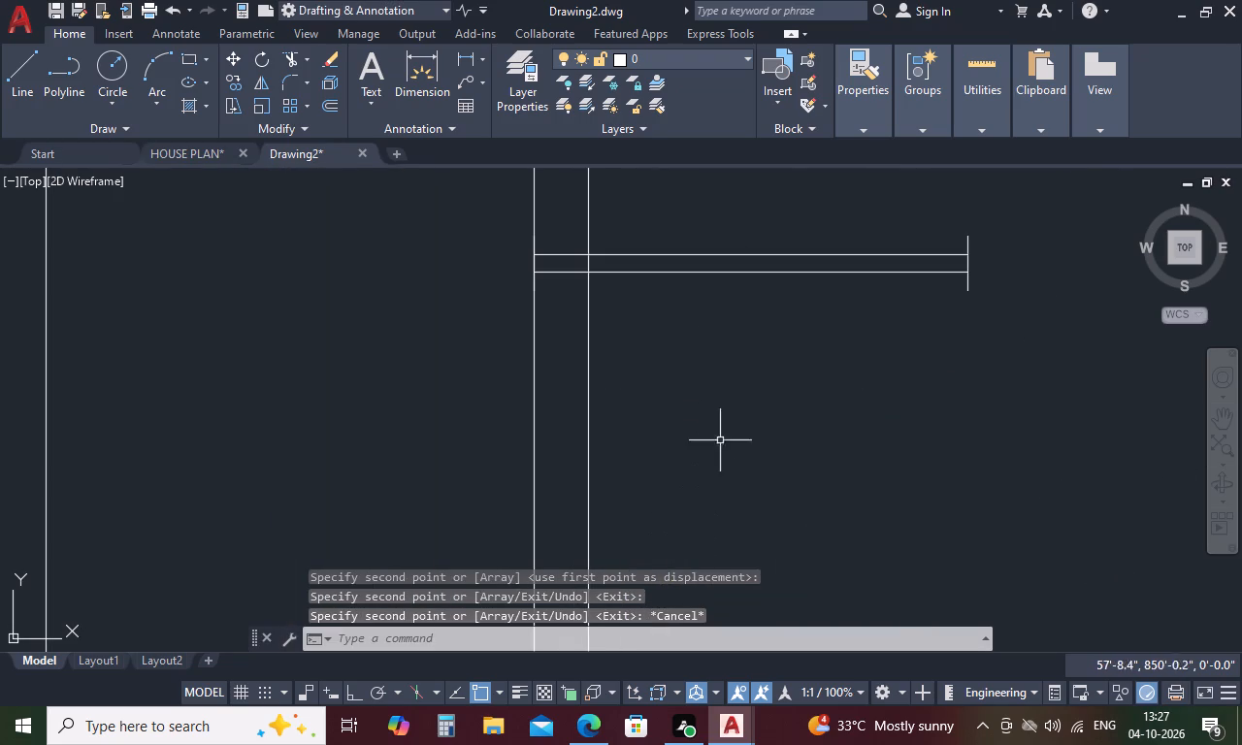
pyautogui.moveTo(819, 242); pyautogui.dragTo(1041, 342)
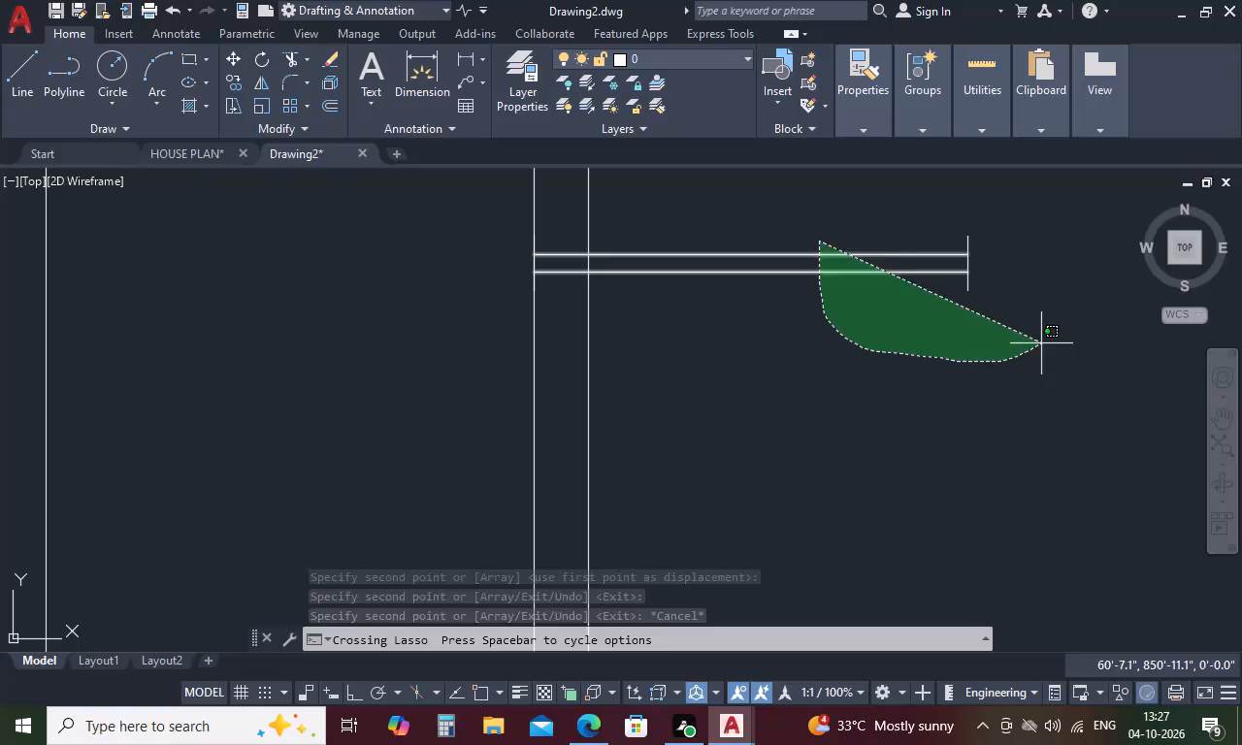
pyautogui.moveTo(1041, 342); pyautogui.dragTo(1002, 222)
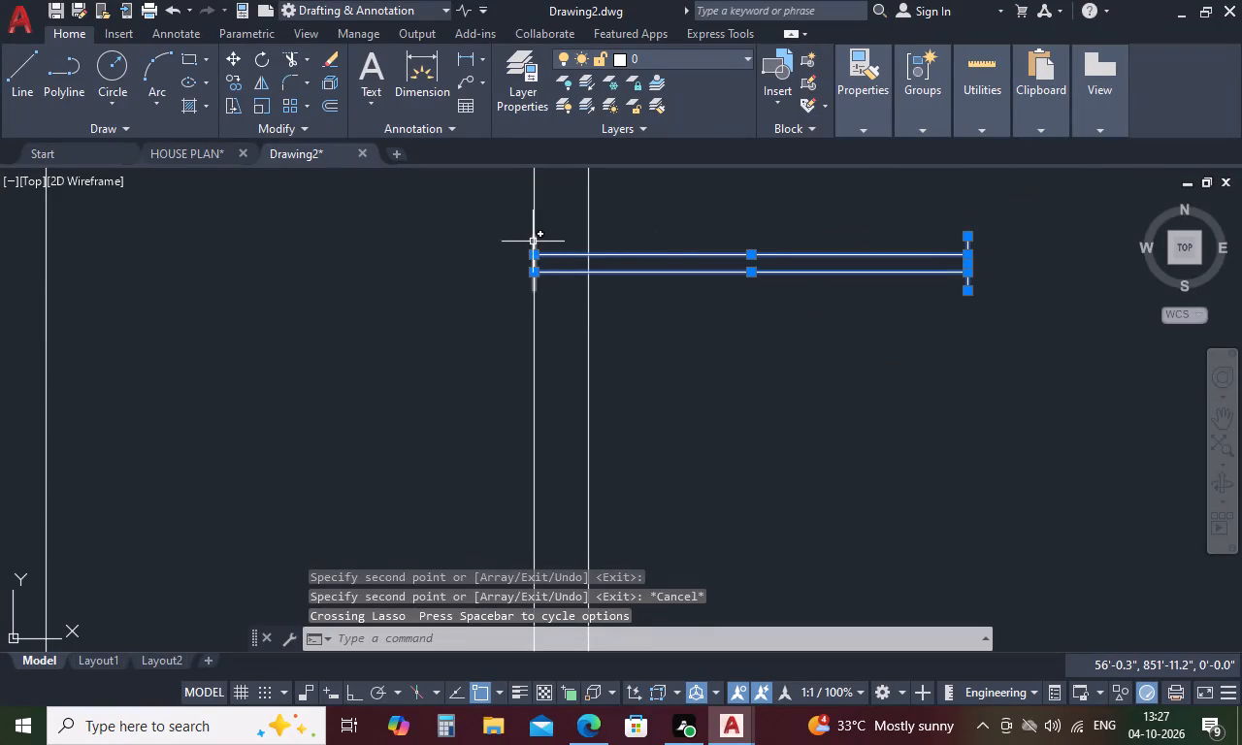
pyautogui.click(533, 242)
pyautogui.rightClick(623, 369)
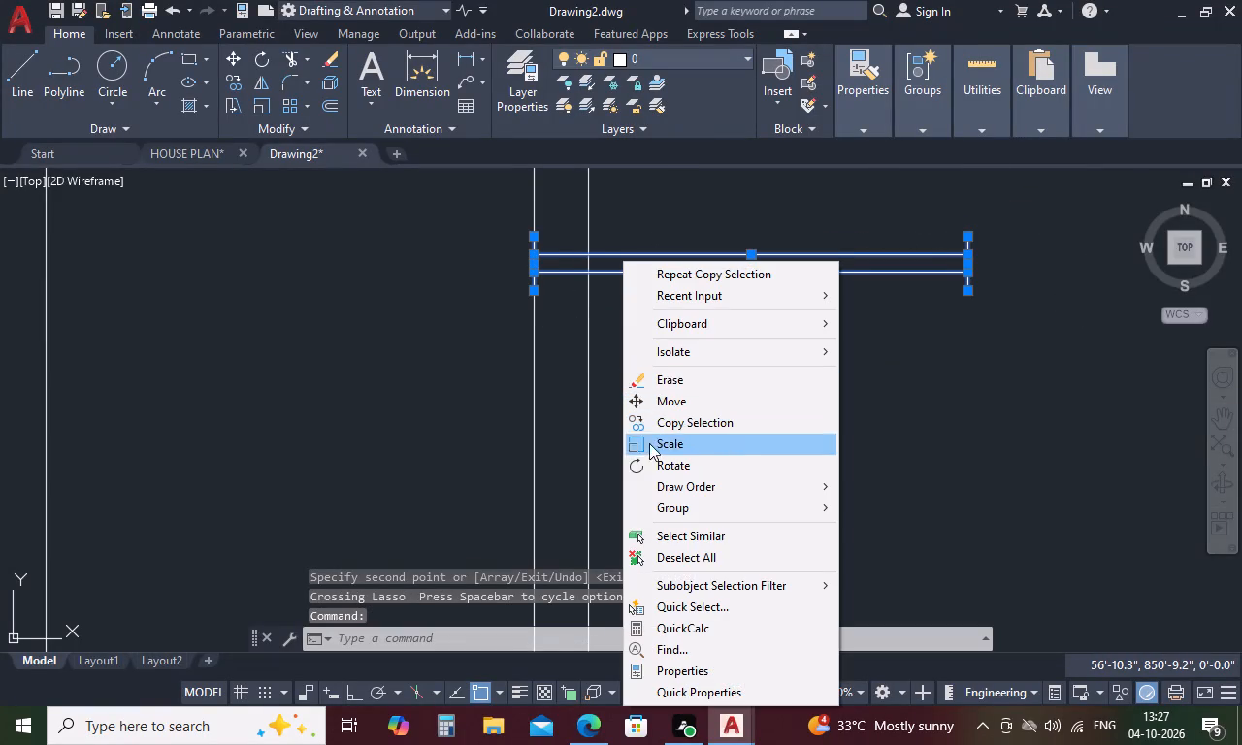
pyautogui.click(653, 464)
pyautogui.click(529, 291)
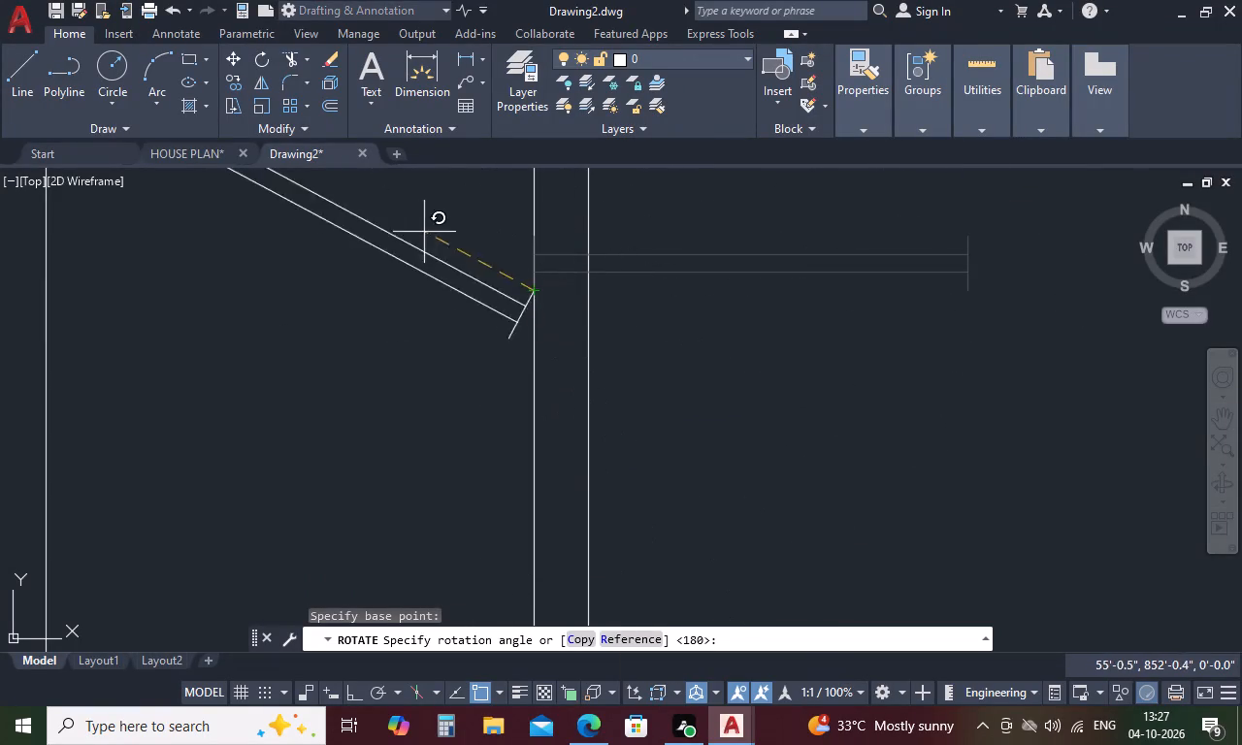
pyautogui.scroll(-4, 453, 358)
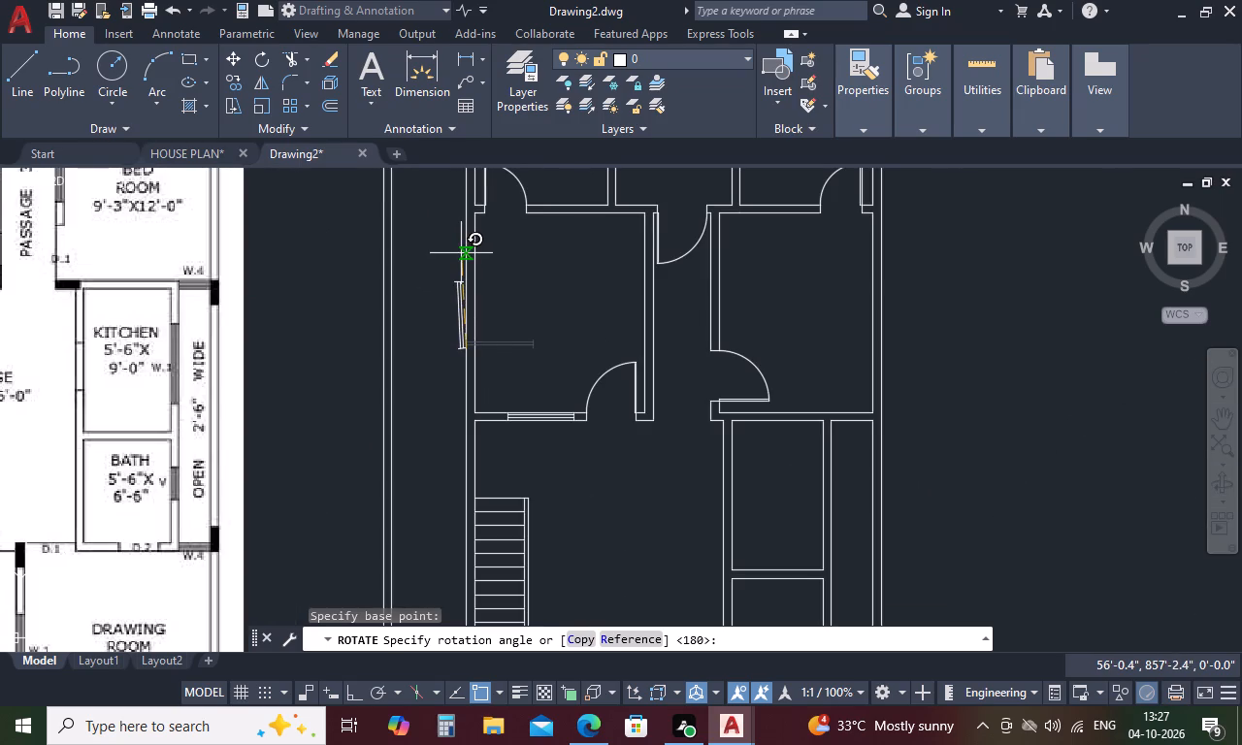
pyautogui.scroll(4, 464, 277)
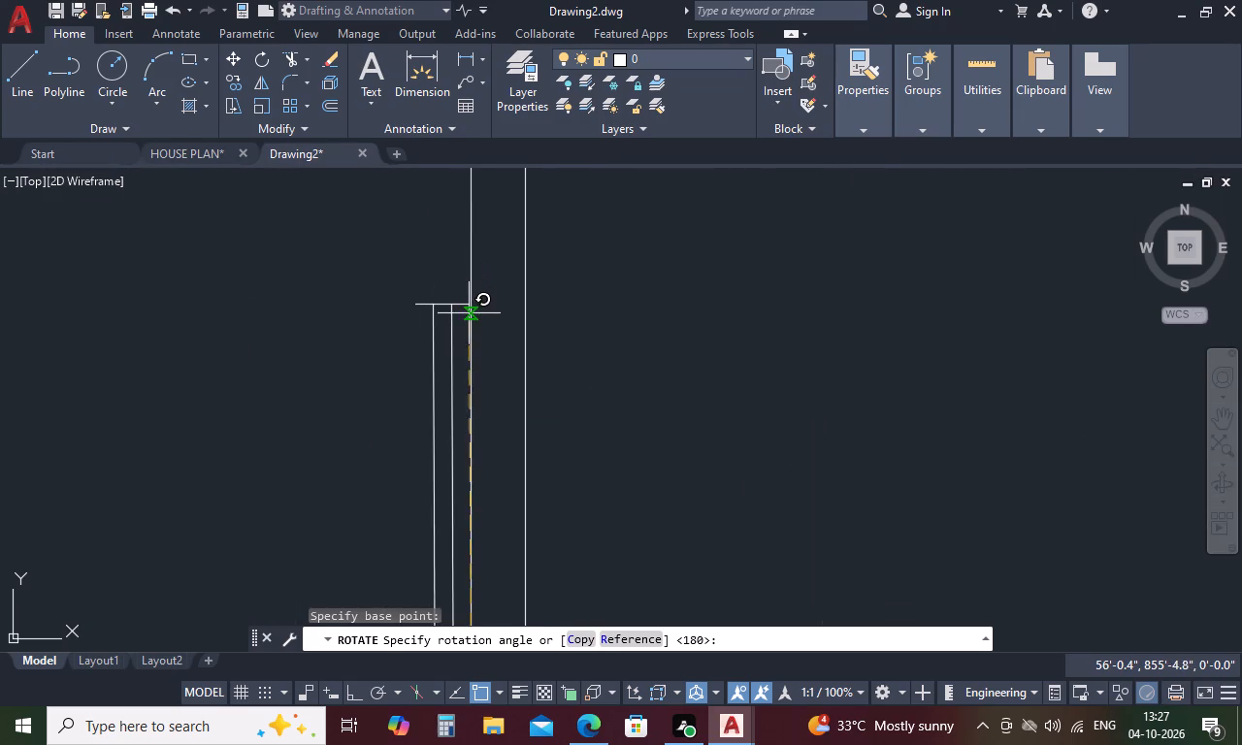
pyautogui.click(472, 302)
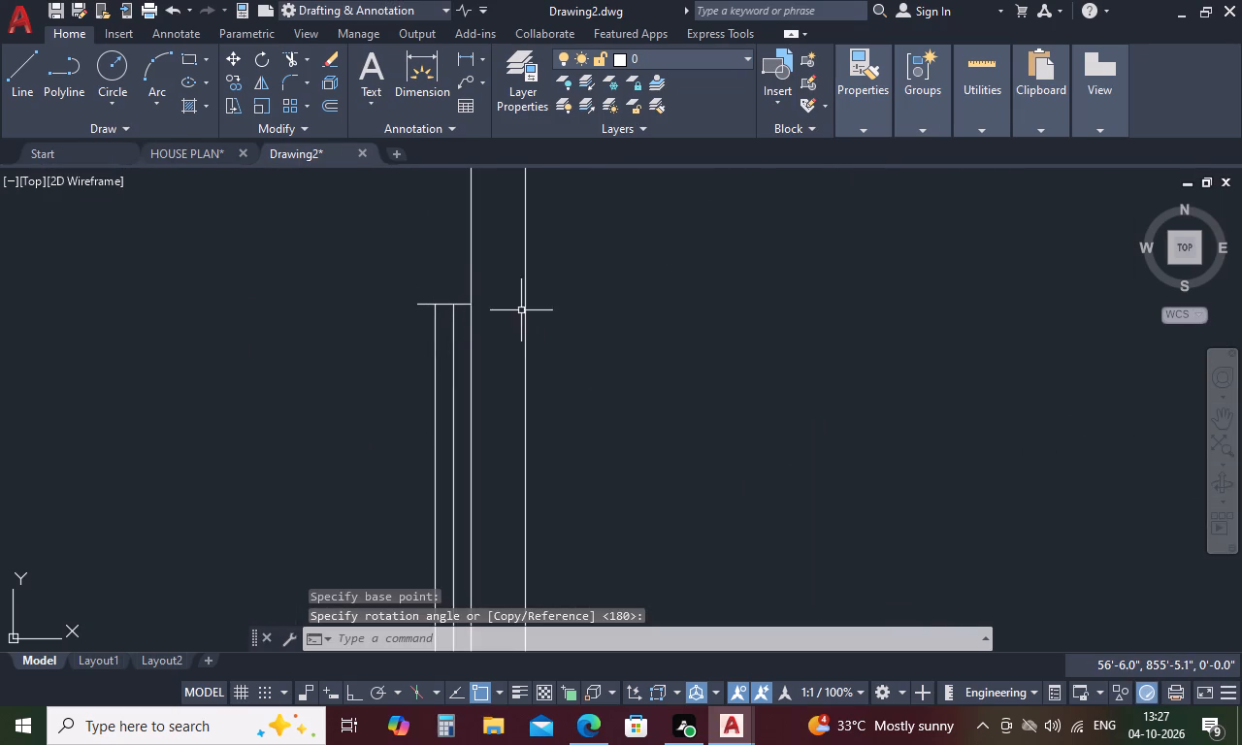
pyautogui.press('Escape')
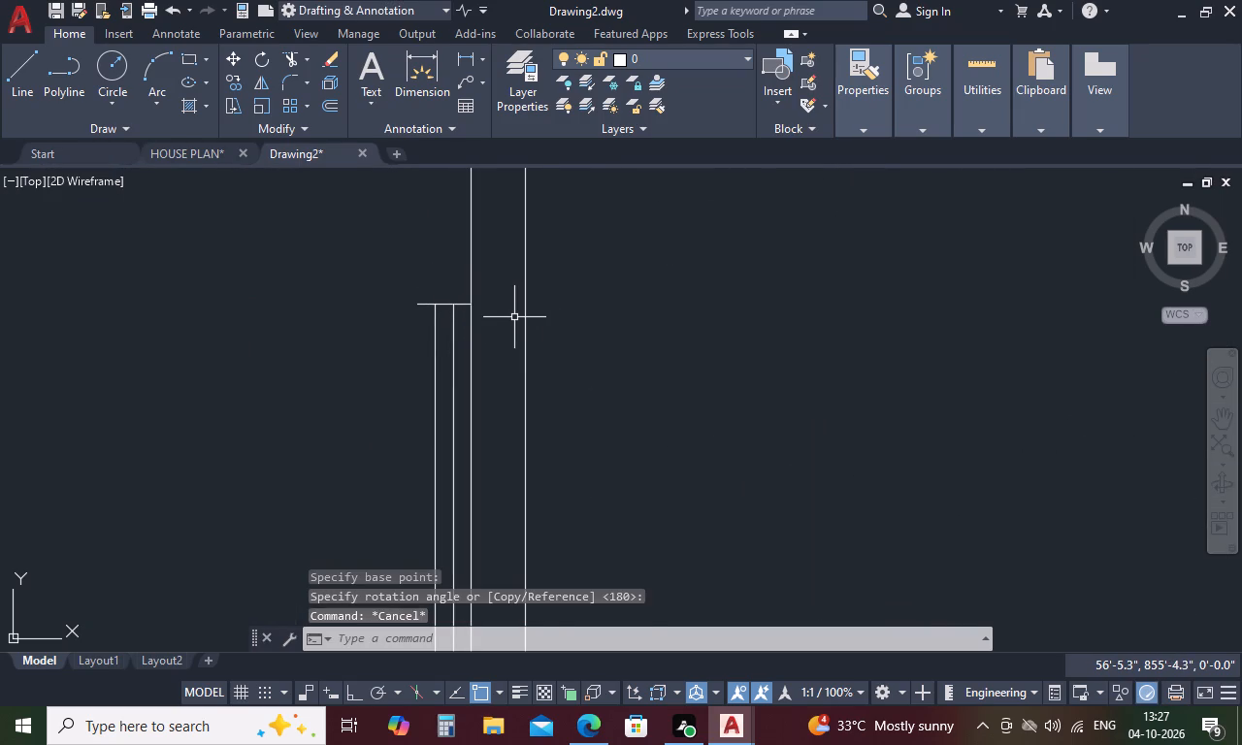
# Move the upright window by its lower jamb endpoint into the thickness of the 10'-3" bedroom's outside wall, ending at the inner face.
pyautogui.scroll(-2, 541, 245)
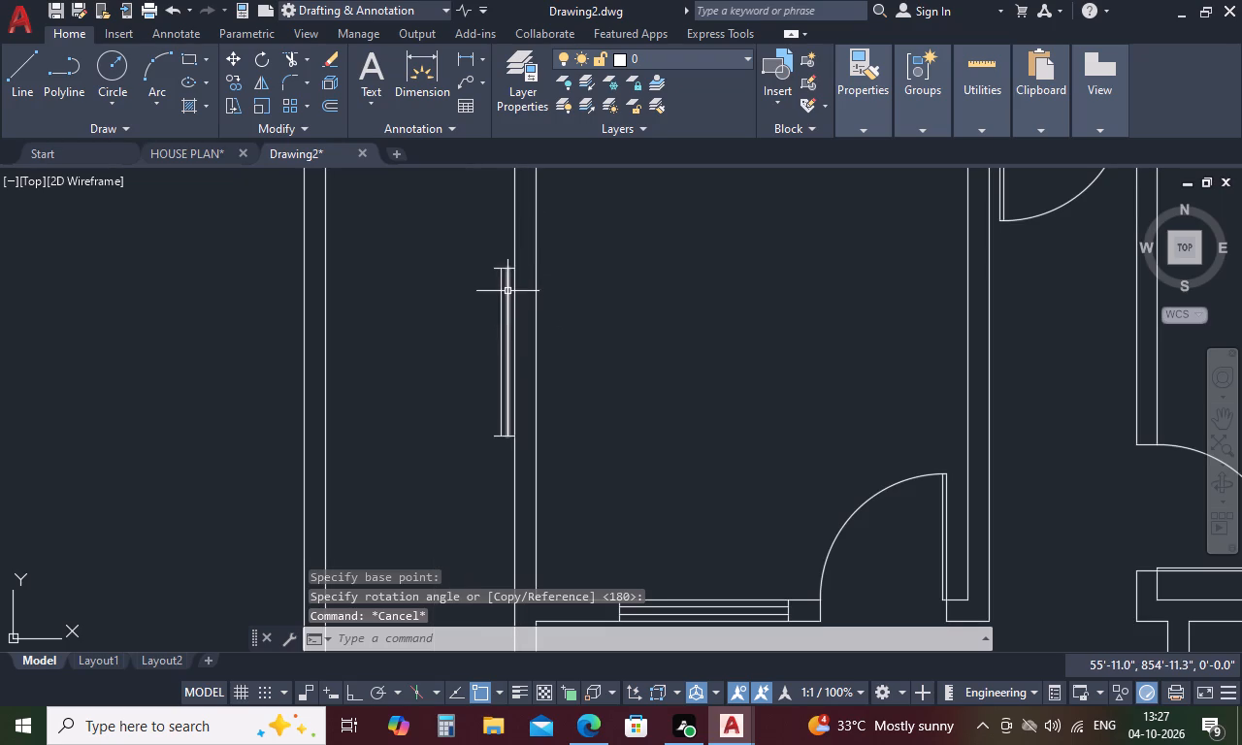
pyautogui.click(507, 293)
pyautogui.click(503, 297)
pyautogui.scroll(4, 503, 266)
pyautogui.moveTo(520, 239); pyautogui.dragTo(481, 306)
pyautogui.scroll(-5, 503, 260)
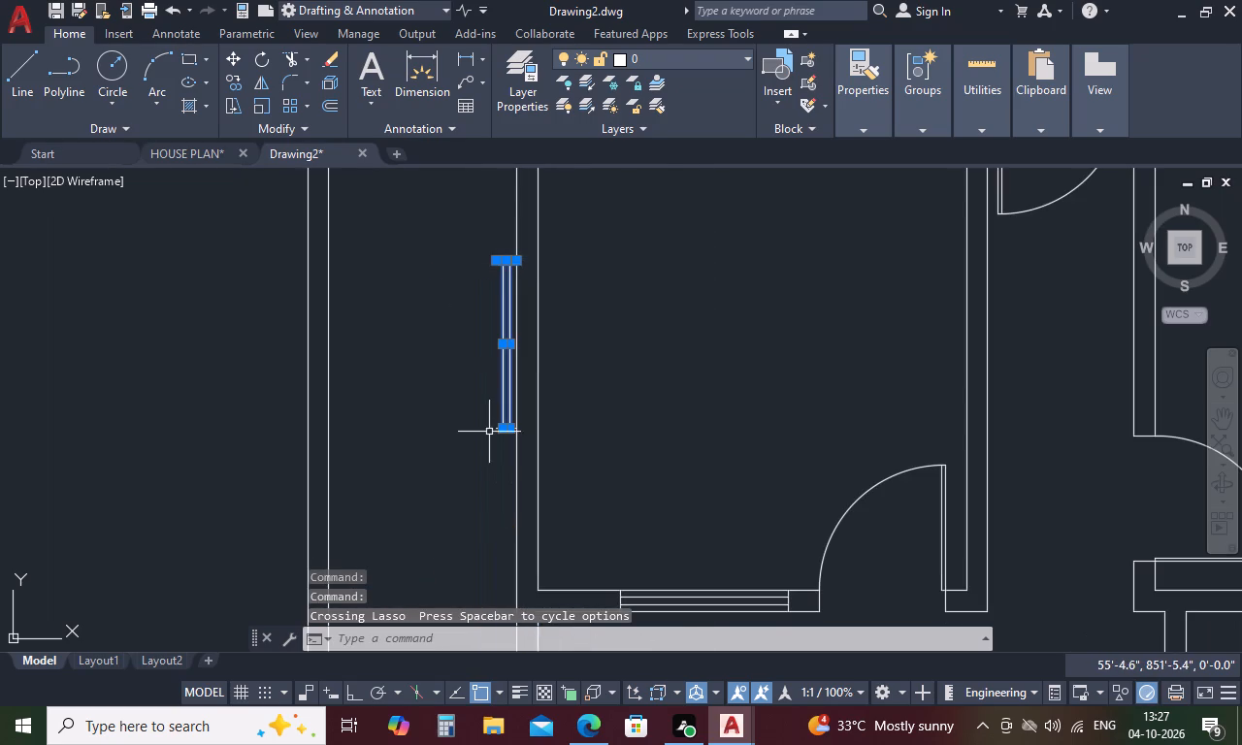
pyautogui.scroll(5, 493, 443)
pyautogui.moveTo(565, 281); pyautogui.dragTo(518, 348)
pyautogui.rightClick(517, 348)
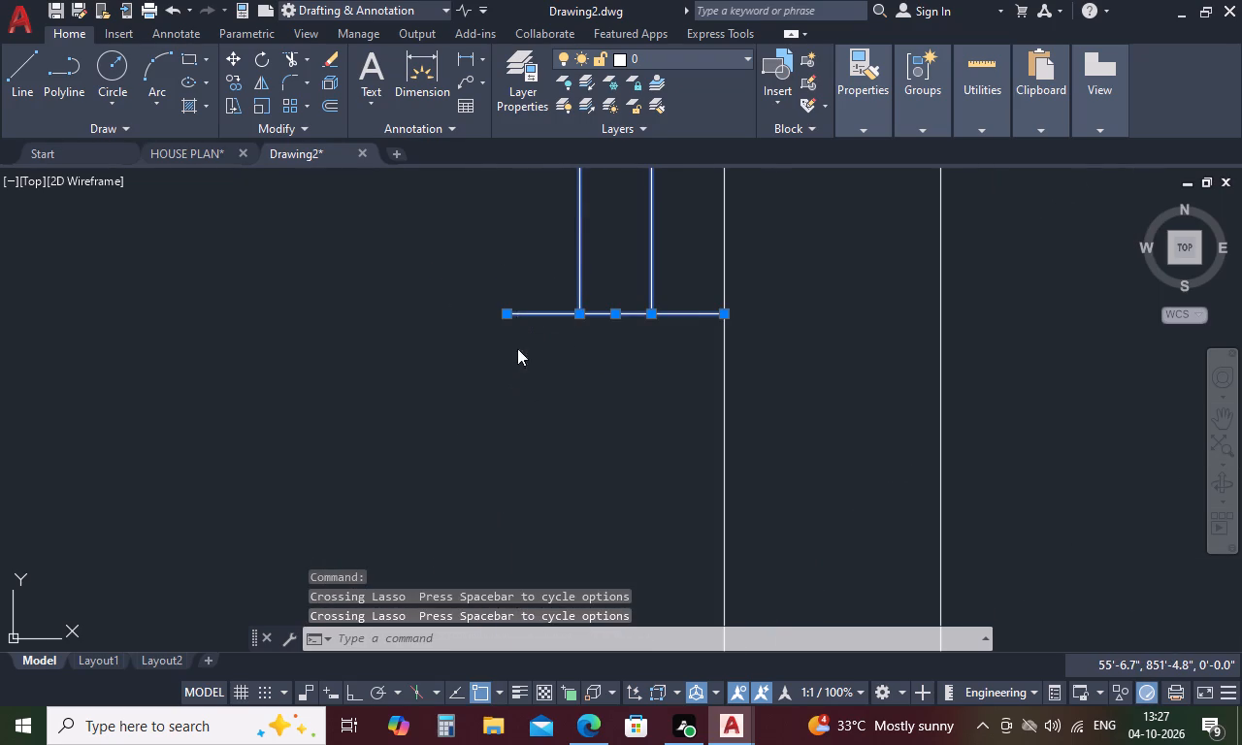
pyautogui.click(526, 393)
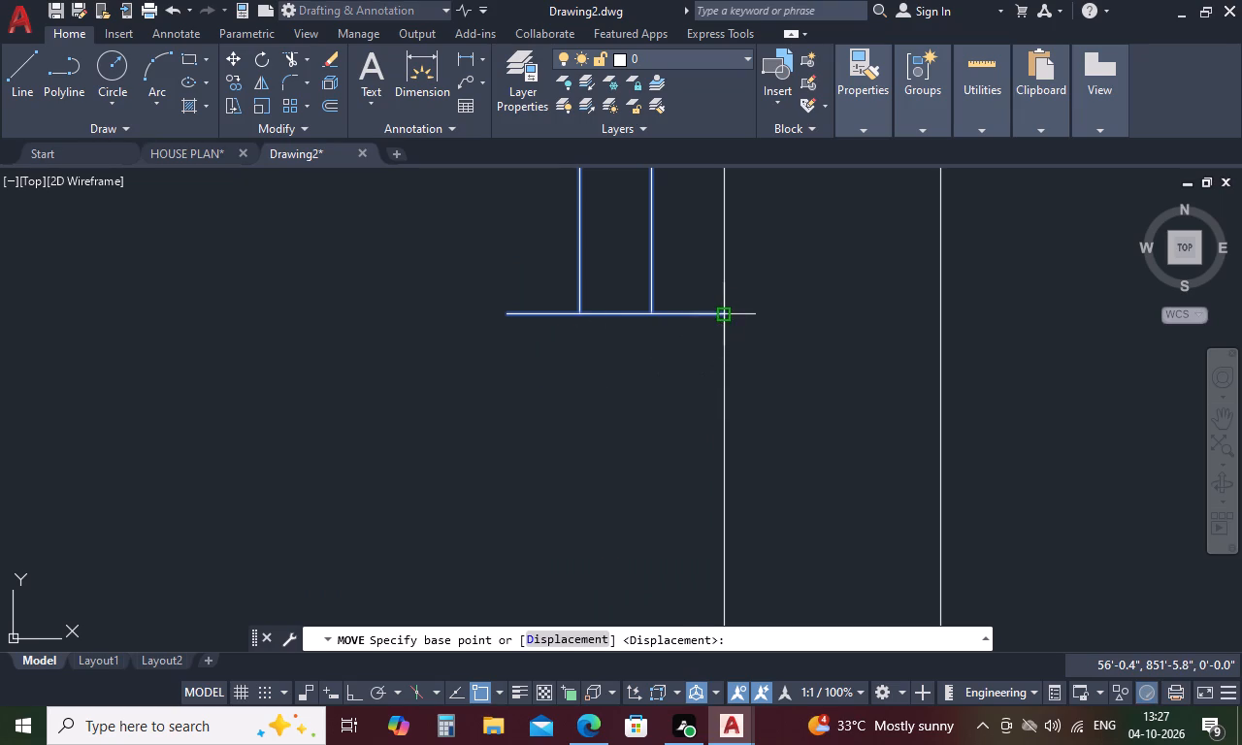
pyautogui.click(724, 313)
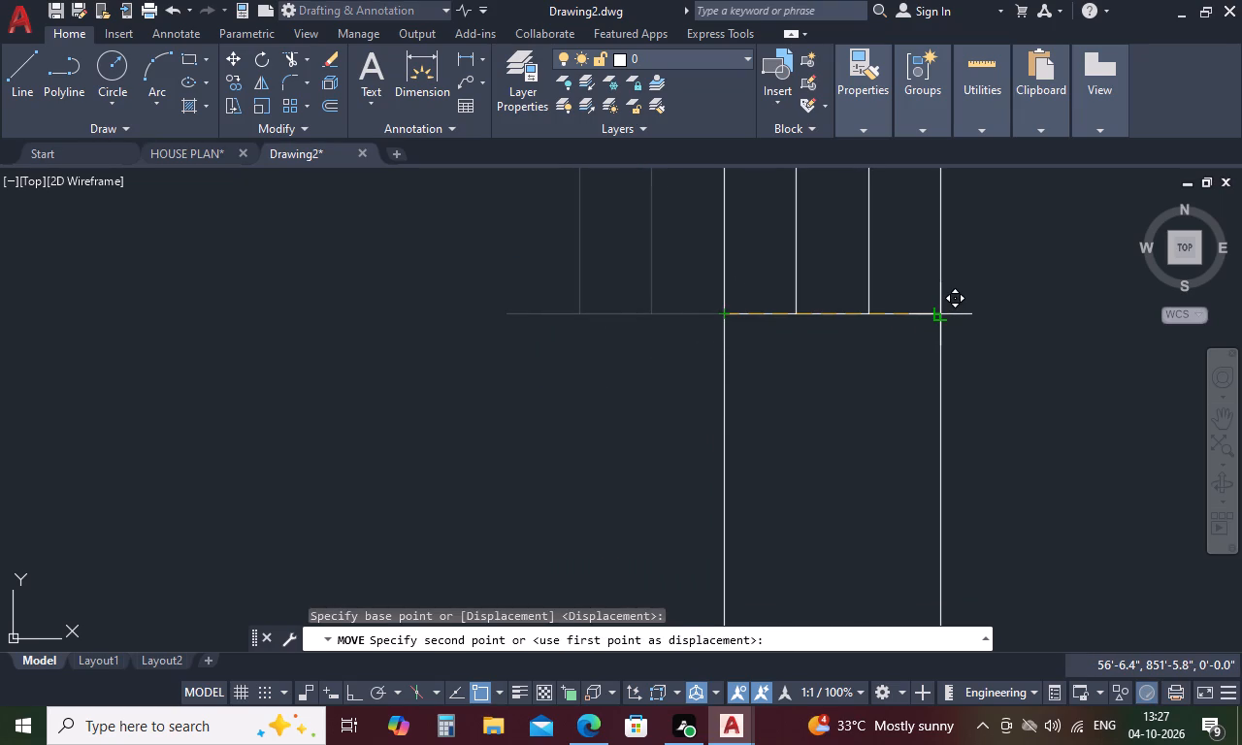
pyautogui.click(937, 310)
# Copy the upright window from its inner lower corner straight across into the wall between the 10'-3" bedroom and the passage.
pyautogui.scroll(-7, 828, 393)
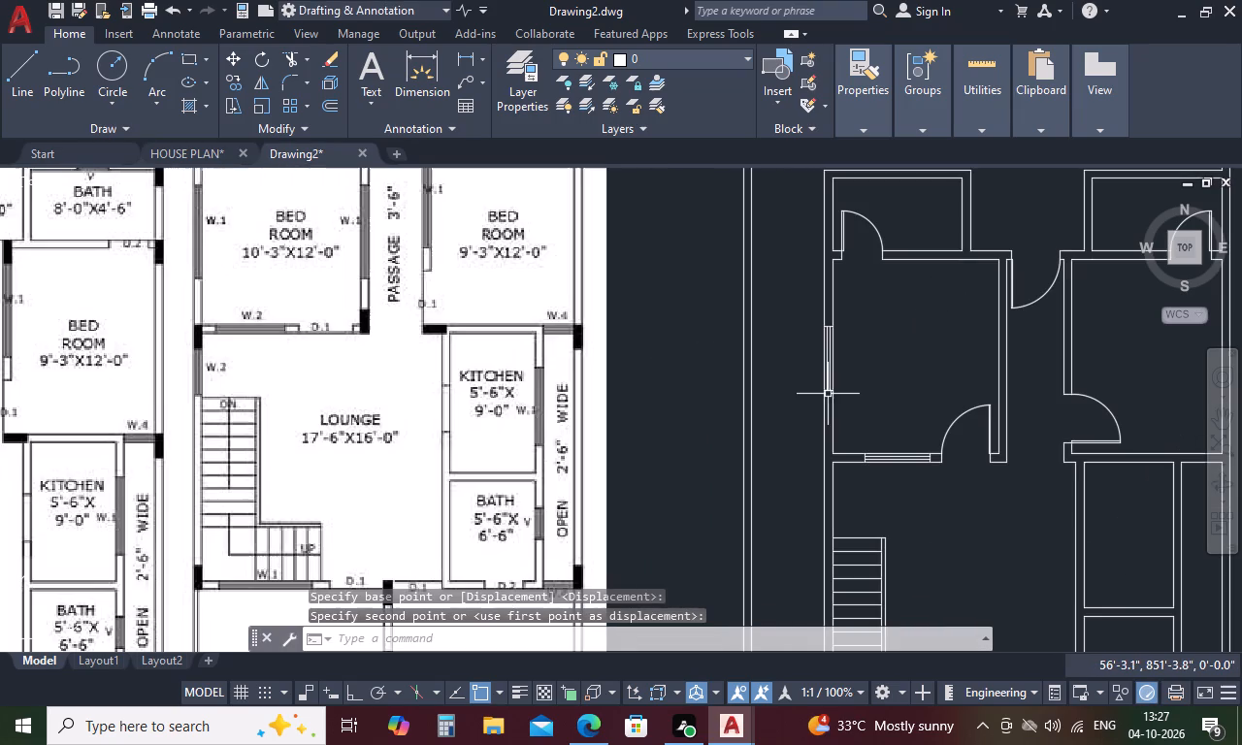
pyautogui.scroll(3, 840, 367)
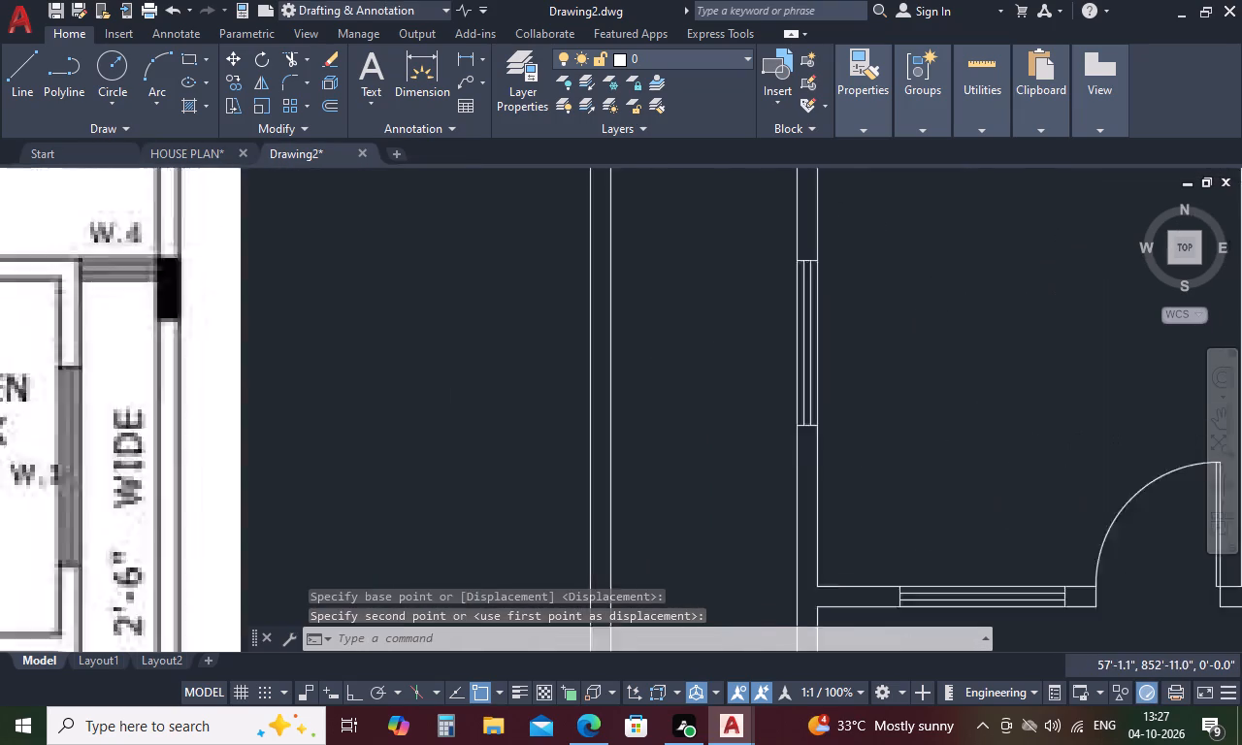
pyautogui.scroll(3, 795, 312)
pyautogui.moveTo(797, 309); pyautogui.dragTo(754, 355)
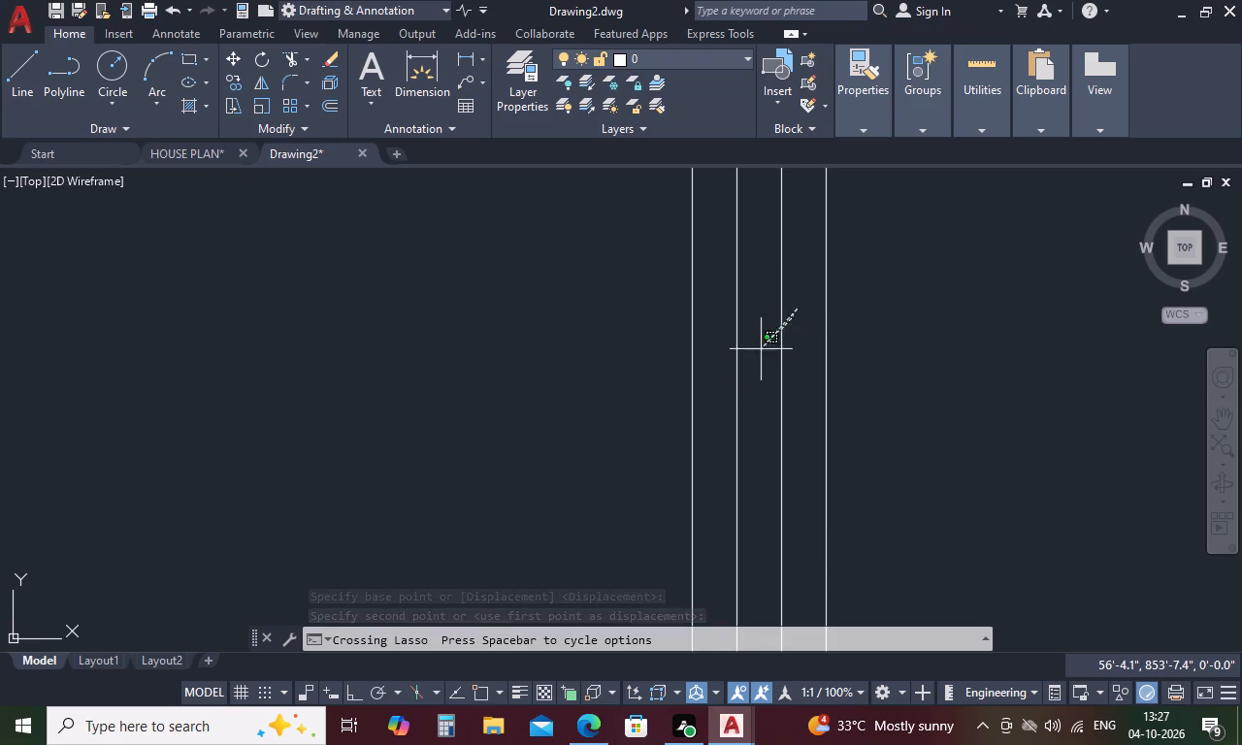
pyautogui.moveTo(754, 355); pyautogui.dragTo(706, 400)
pyautogui.scroll(-4, 755, 346)
pyautogui.scroll(5, 771, 229)
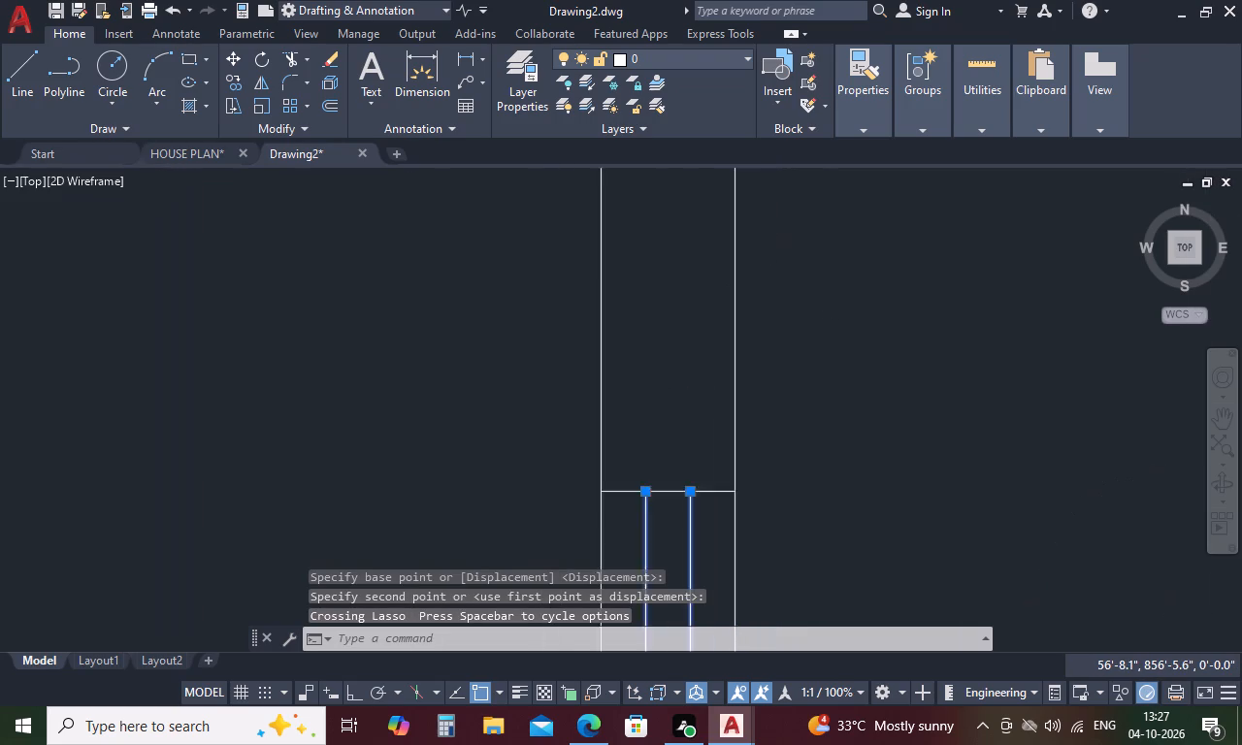
pyautogui.scroll(-3, 664, 380)
pyautogui.scroll(2, 637, 449)
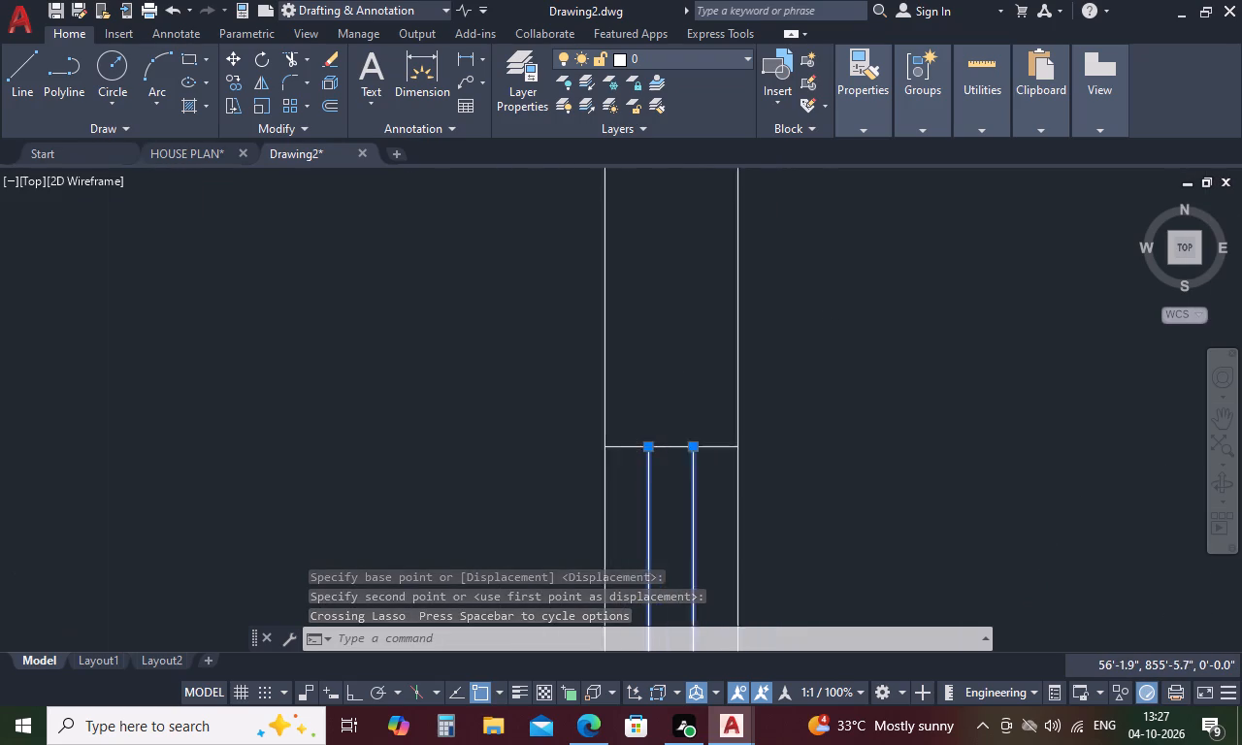
pyautogui.scroll(2, 637, 447)
pyautogui.moveTo(670, 395); pyautogui.dragTo(604, 491)
pyautogui.scroll(-5, 709, 329)
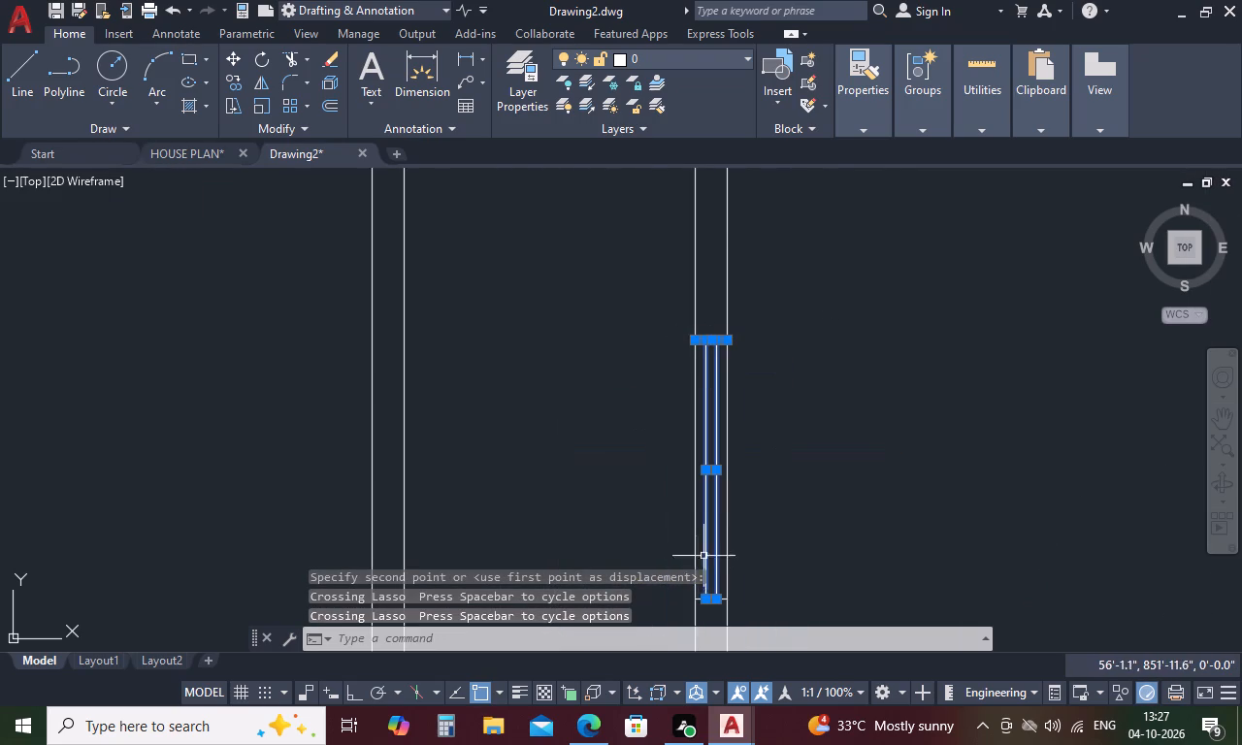
pyautogui.scroll(-1, 714, 505)
pyautogui.scroll(4, 712, 567)
pyautogui.moveTo(711, 535); pyautogui.dragTo(696, 583)
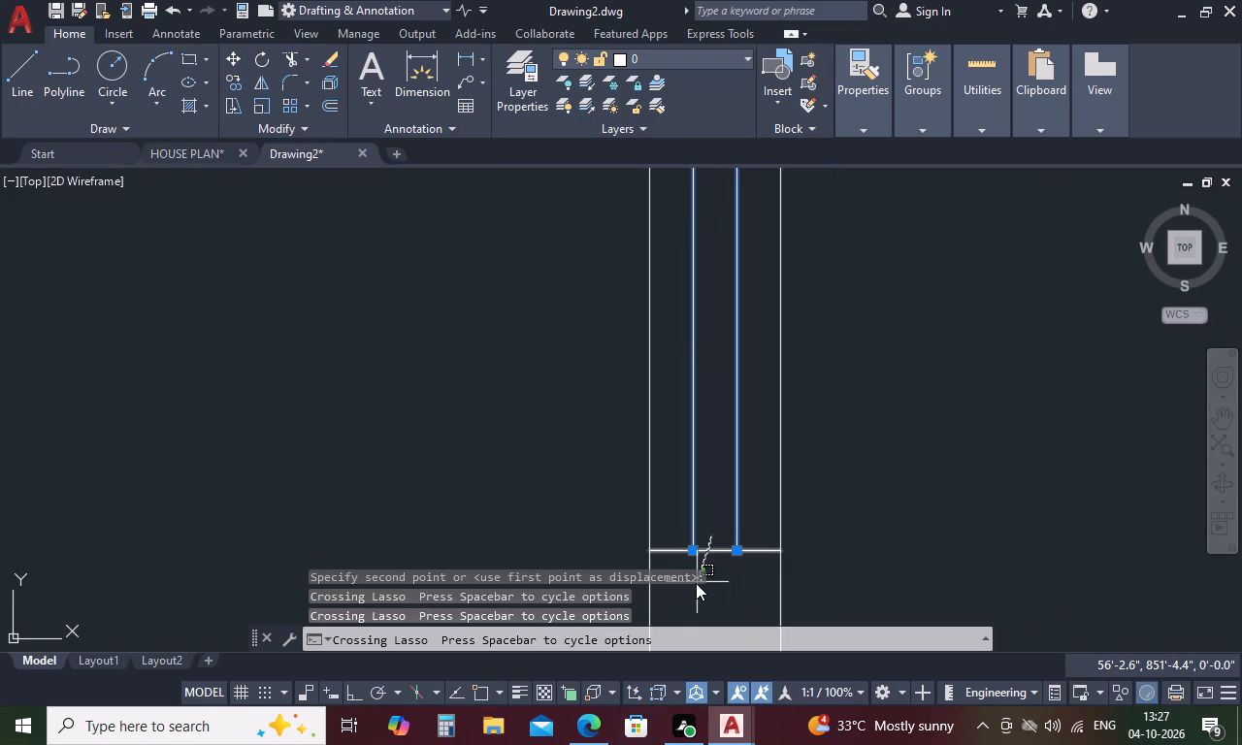
pyautogui.rightClick(696, 583)
pyautogui.click(696, 583)
pyautogui.rightClick(711, 563)
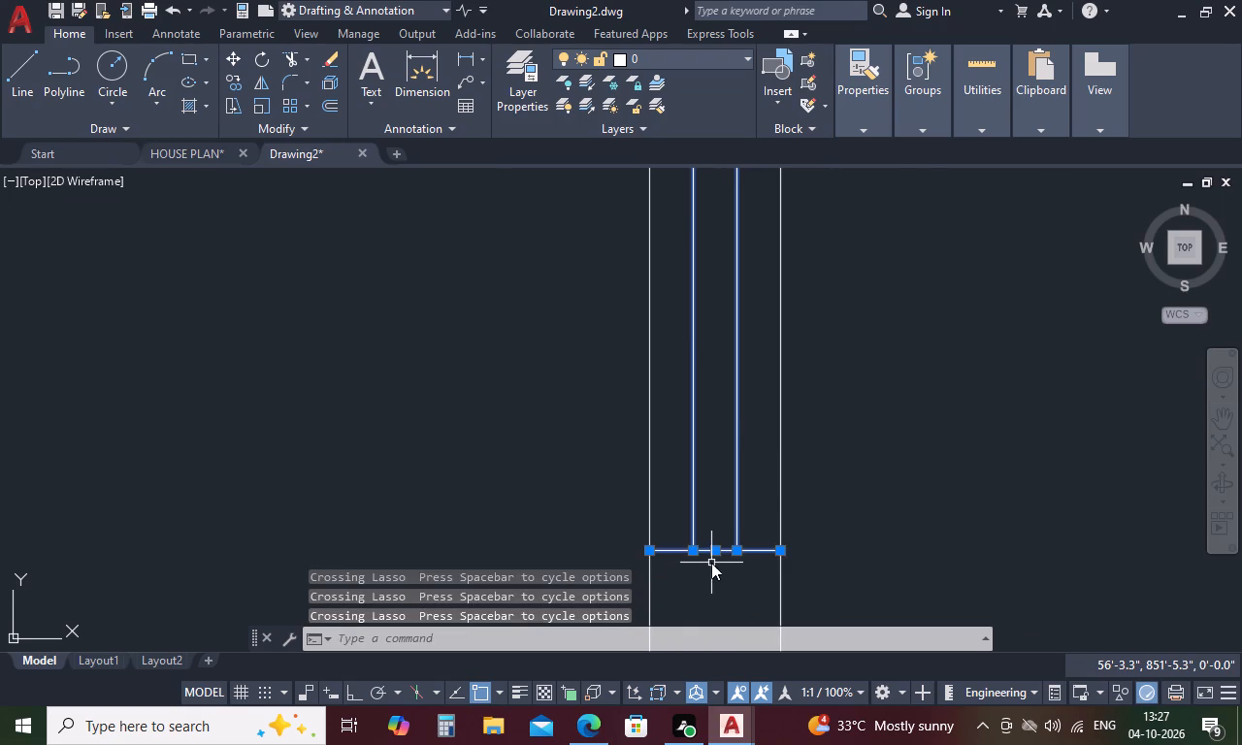
pyautogui.click(747, 278)
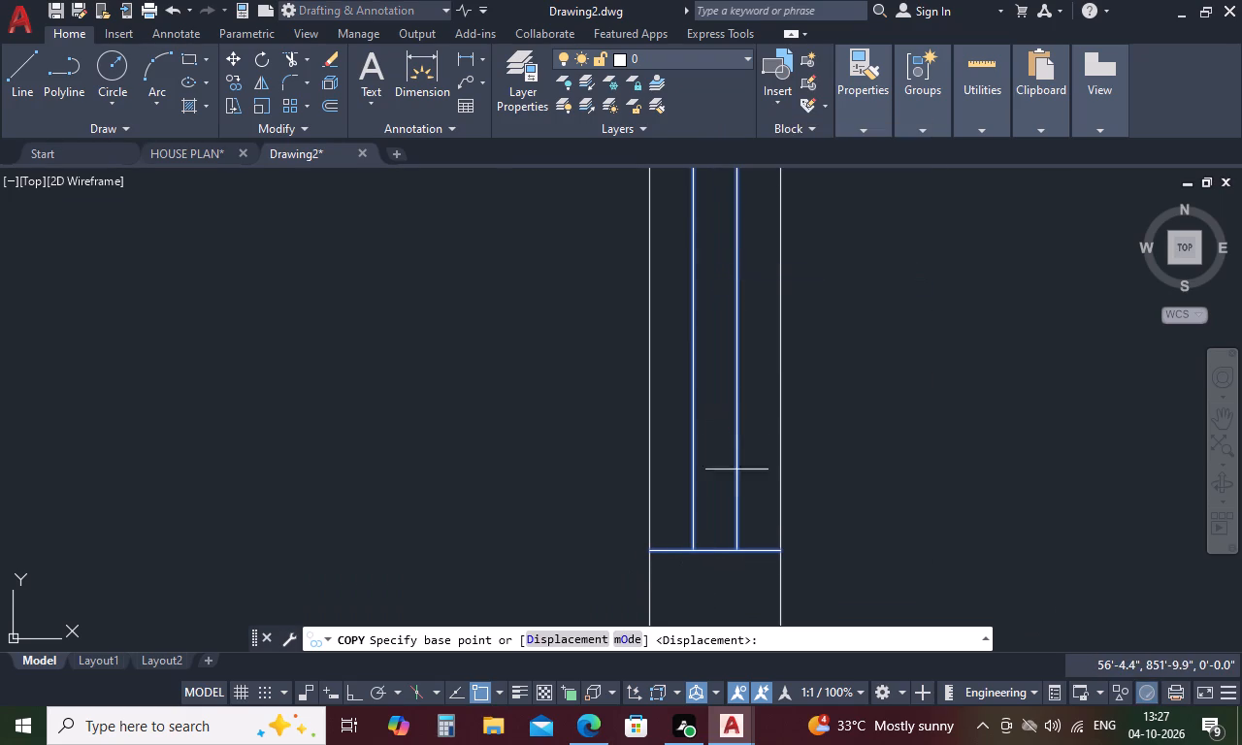
pyautogui.click(777, 553)
pyautogui.scroll(-4, 775, 494)
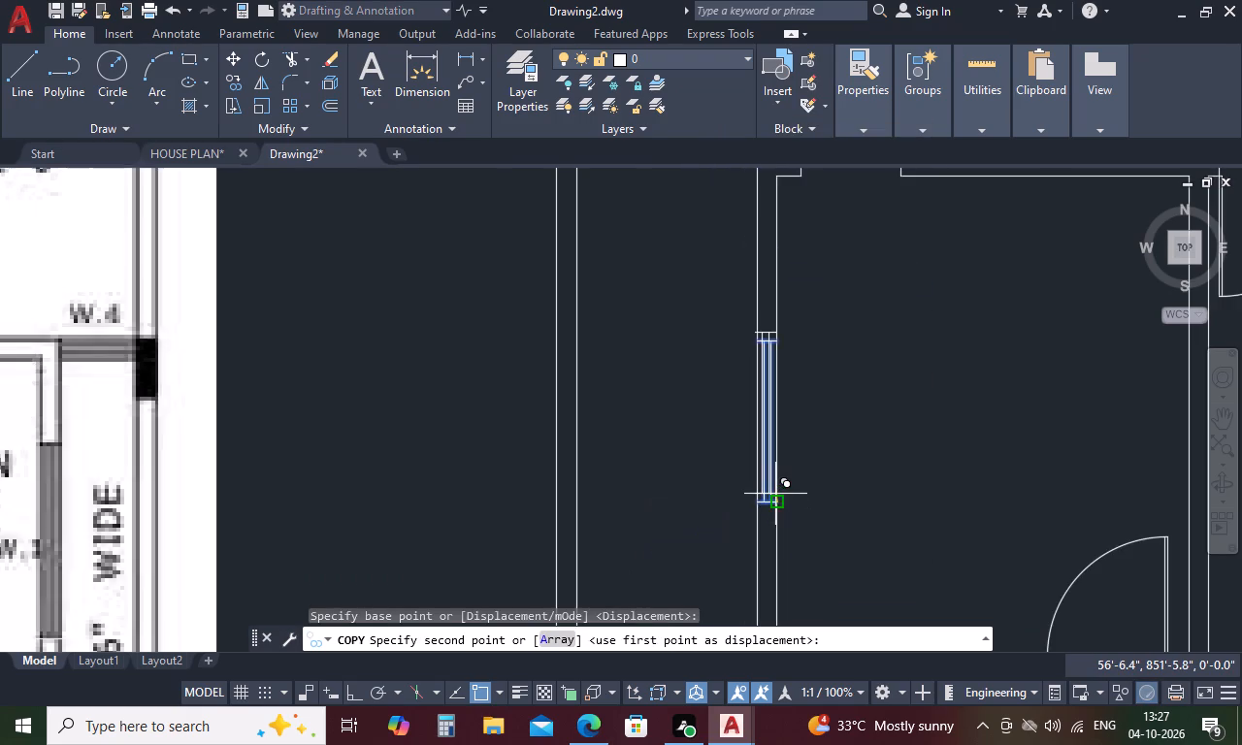
pyautogui.scroll(-3, 775, 494)
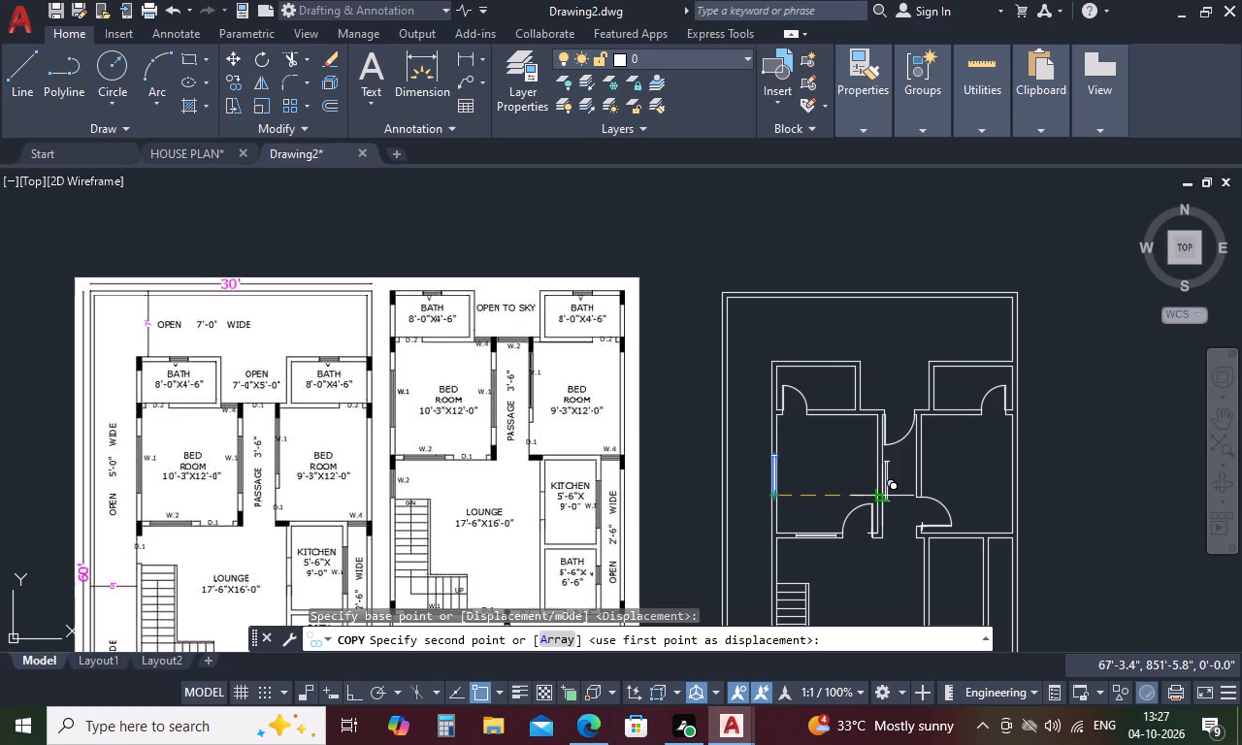
pyautogui.scroll(3, 885, 502)
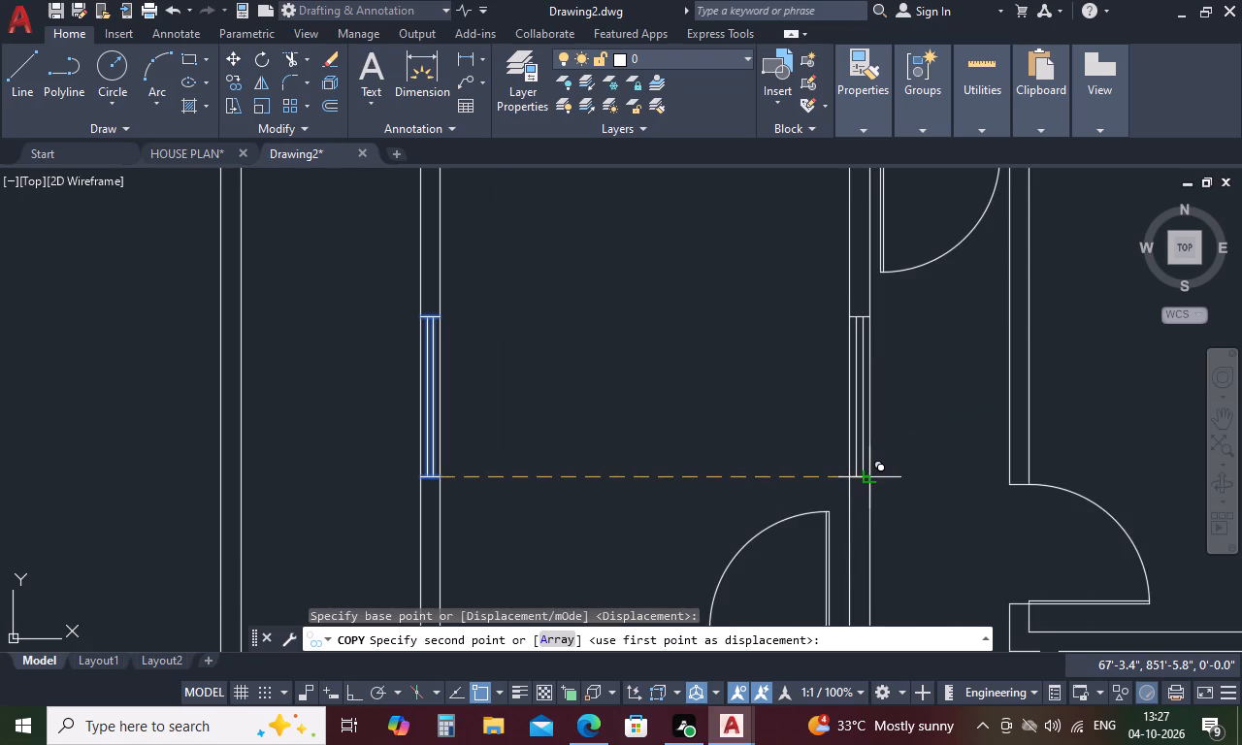
pyautogui.click(868, 481)
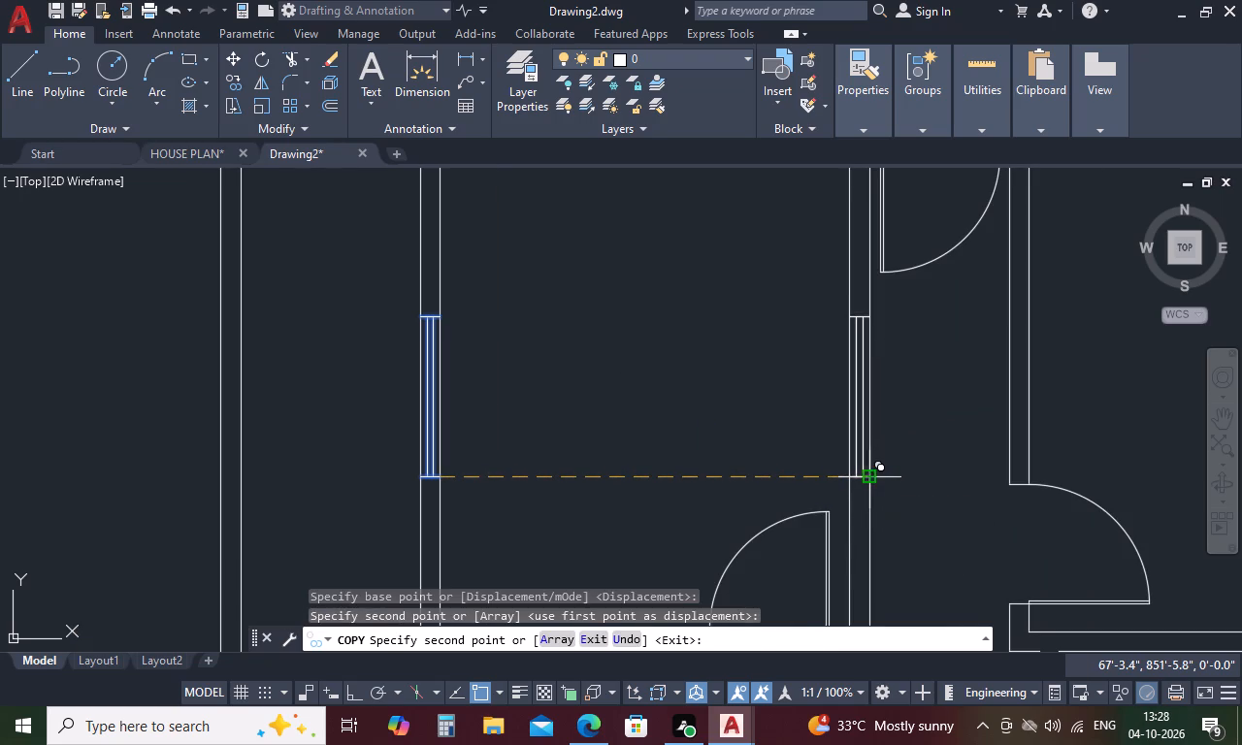
# Place another copy of the window in the 9'-3" bedroom's passage wall, between the two doors.
pyautogui.scroll(-4, 665, 424)
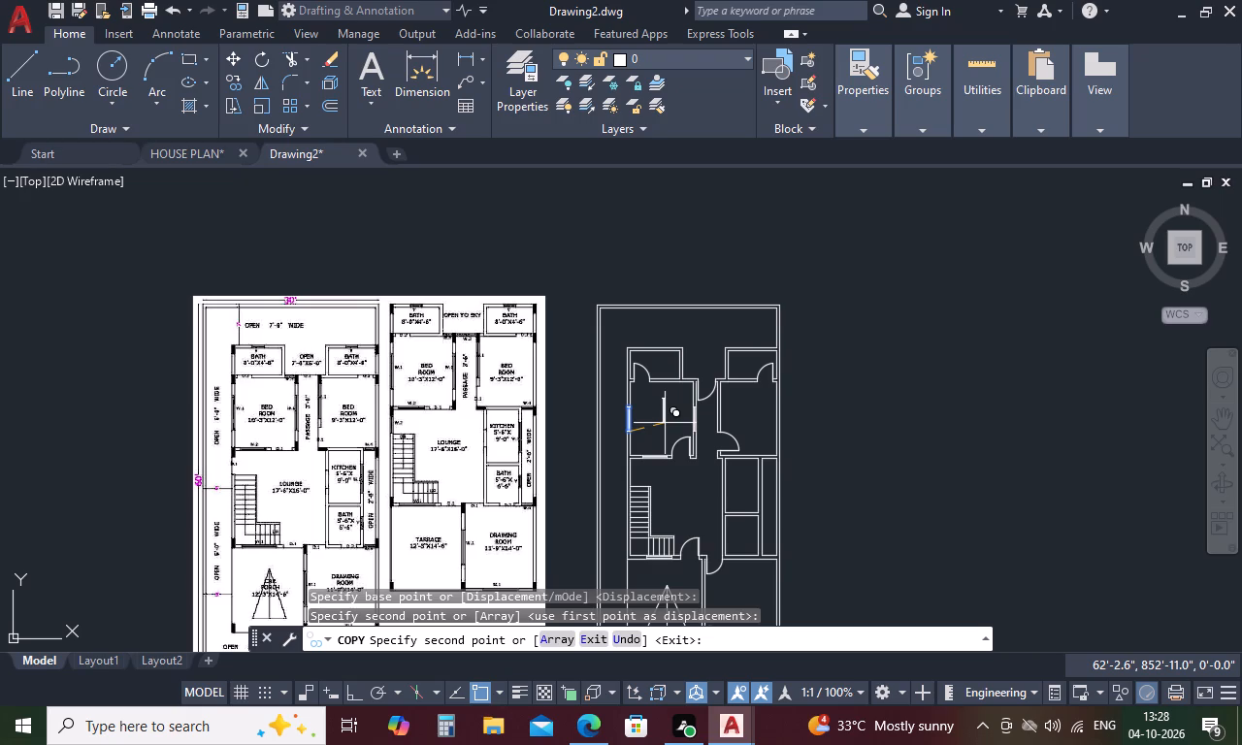
pyautogui.scroll(3, 716, 411)
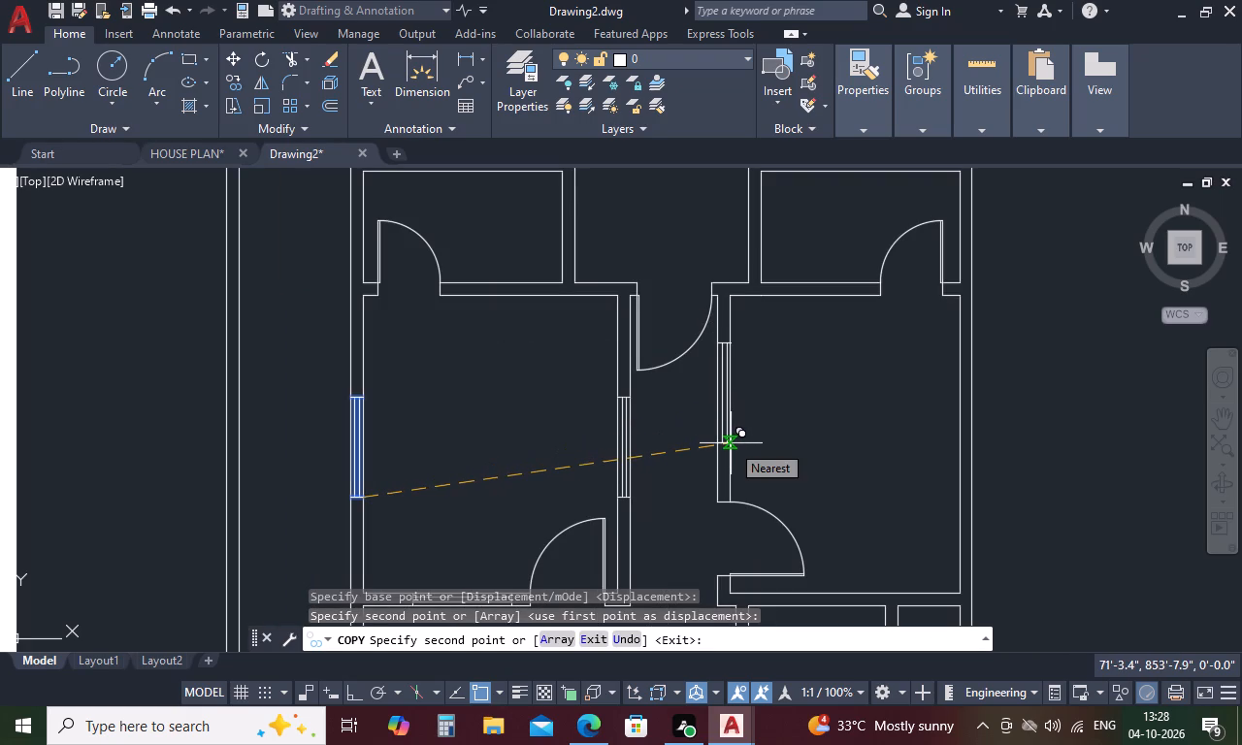
pyautogui.click(731, 443)
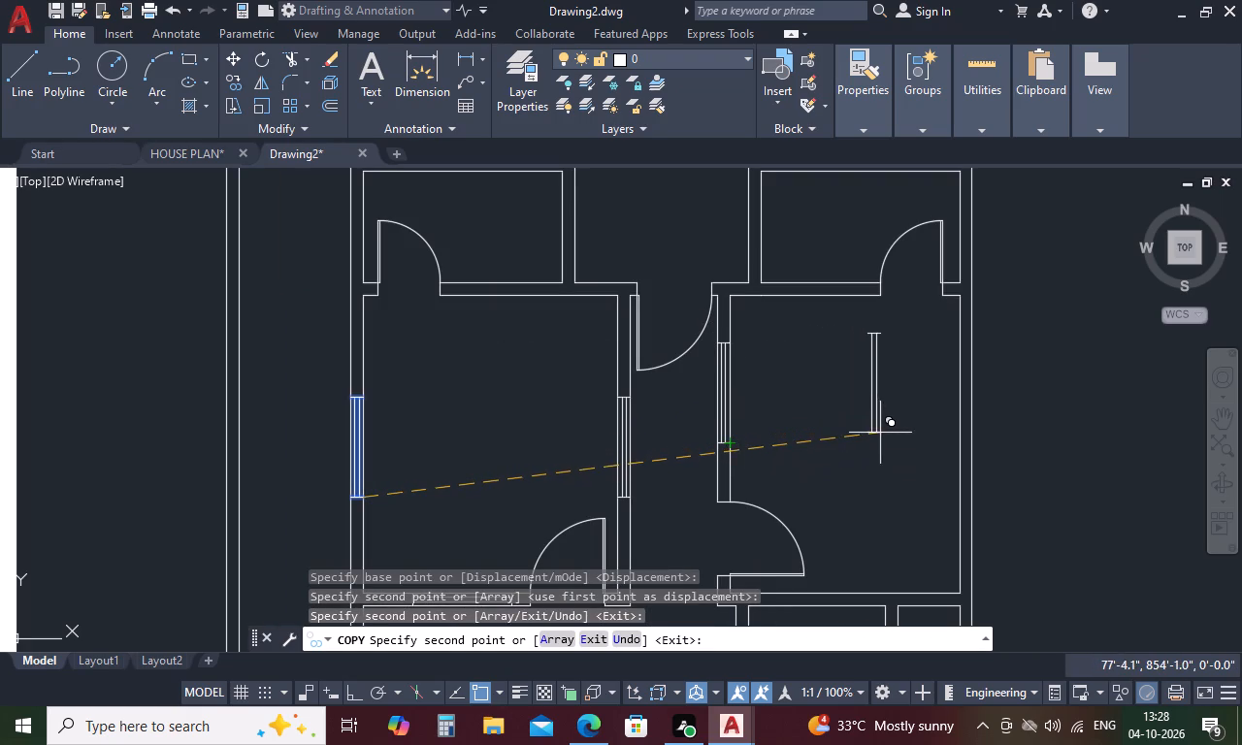
# Place another copy of the window in the kitchen wall facing the 2'-6" wide open strip.
pyautogui.scroll(-2, 871, 437)
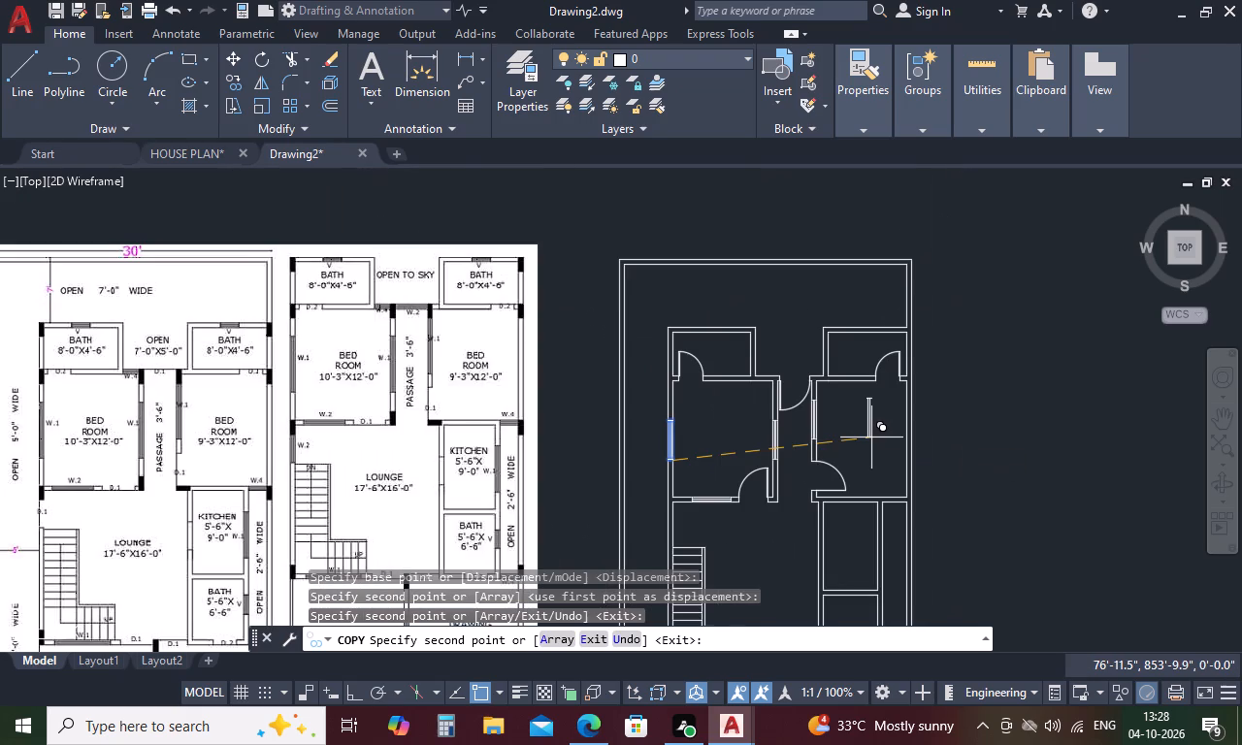
pyautogui.scroll(-1, 863, 412)
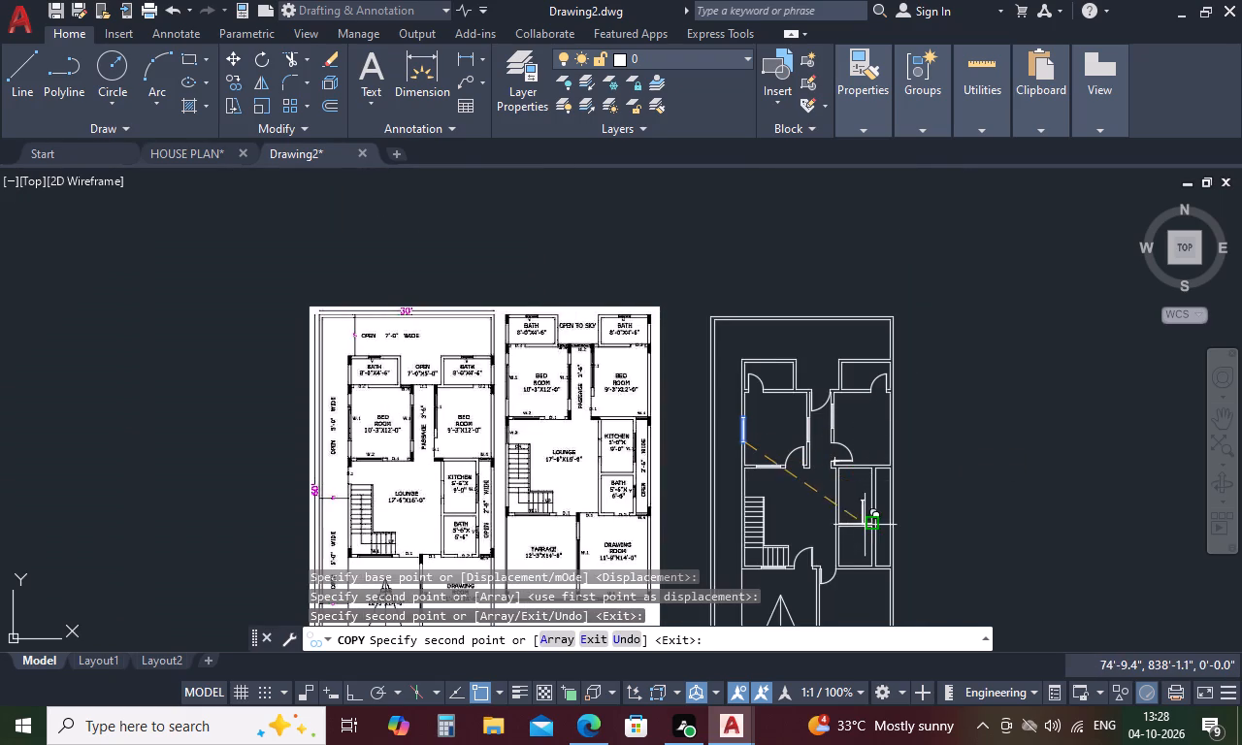
pyautogui.scroll(3, 866, 522)
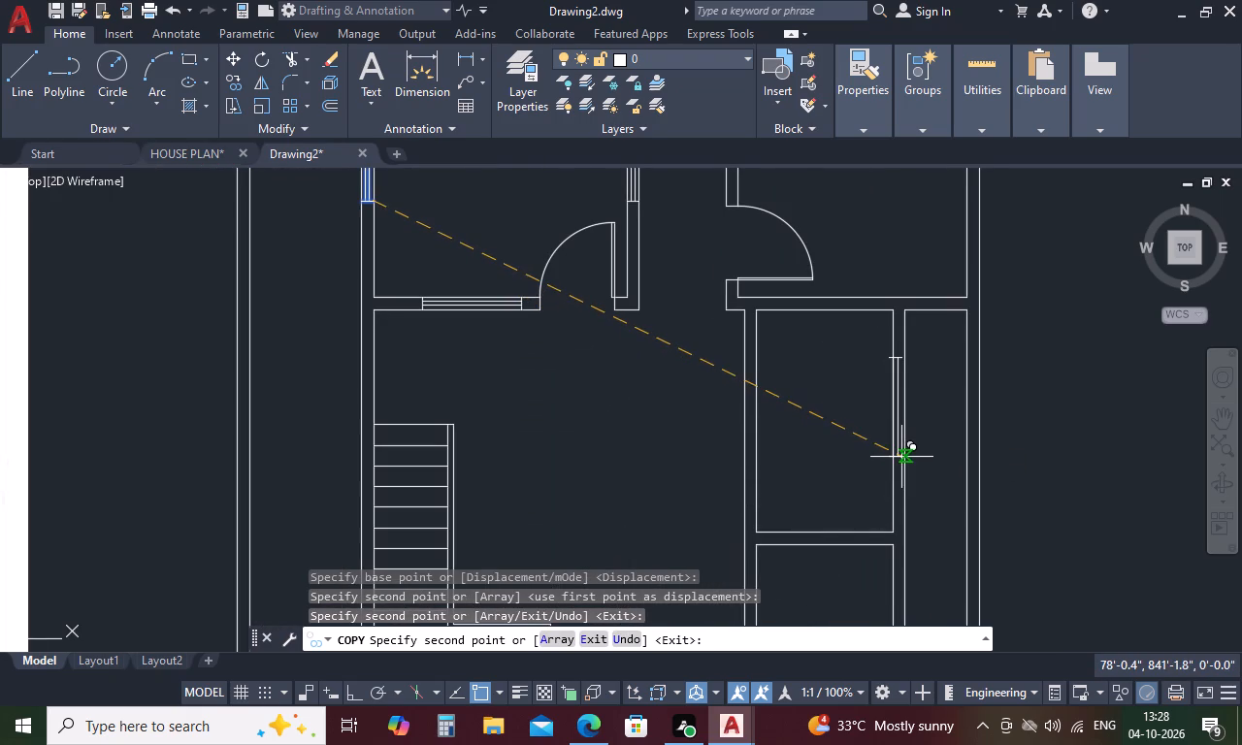
pyautogui.click(905, 455)
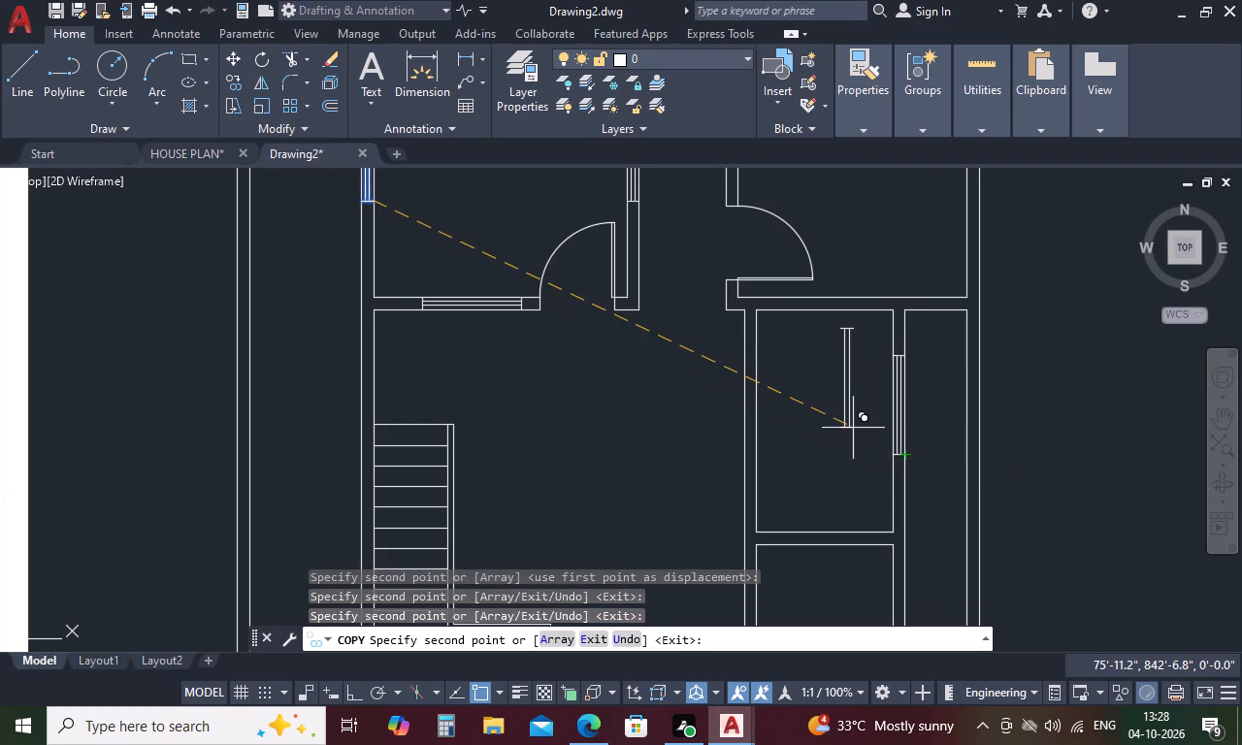
pyautogui.scroll(-4, 852, 420)
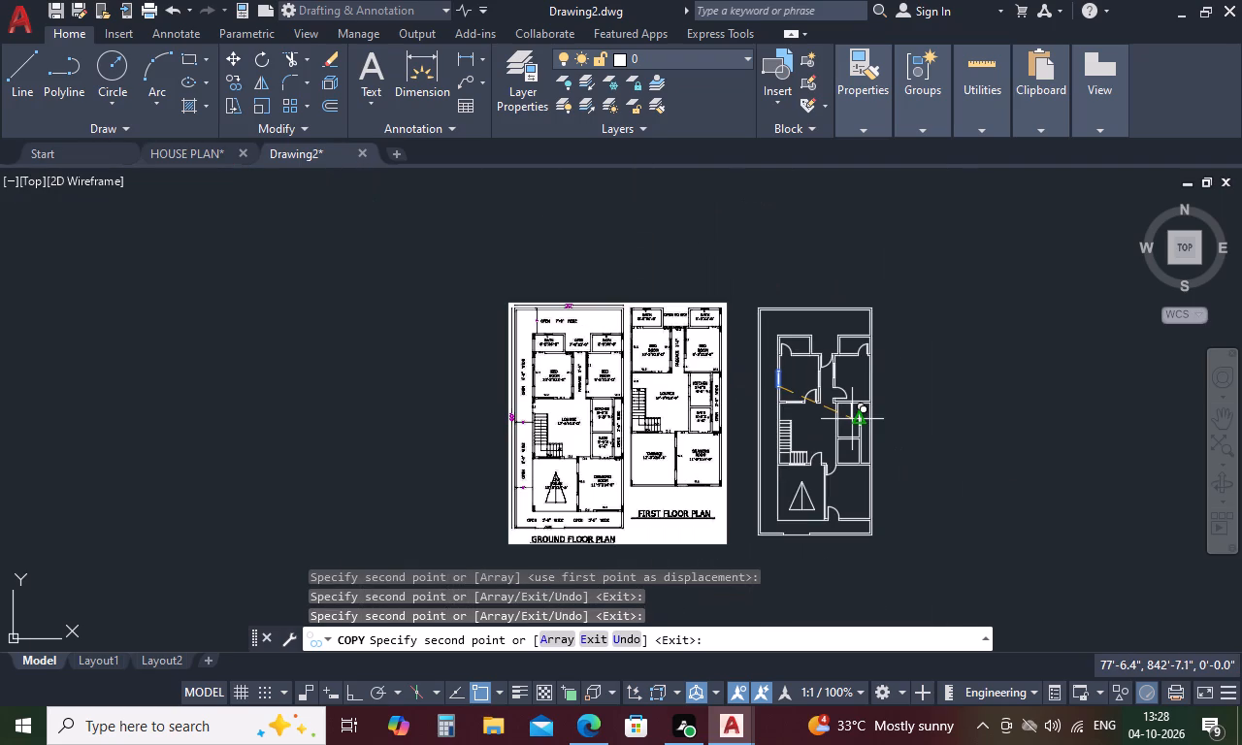
# Place another copy of the upright window in the wall between the car porch and the drawing room, between its two doors.
pyautogui.scroll(4, 618, 443)
pyautogui.scroll(-3, 618, 443)
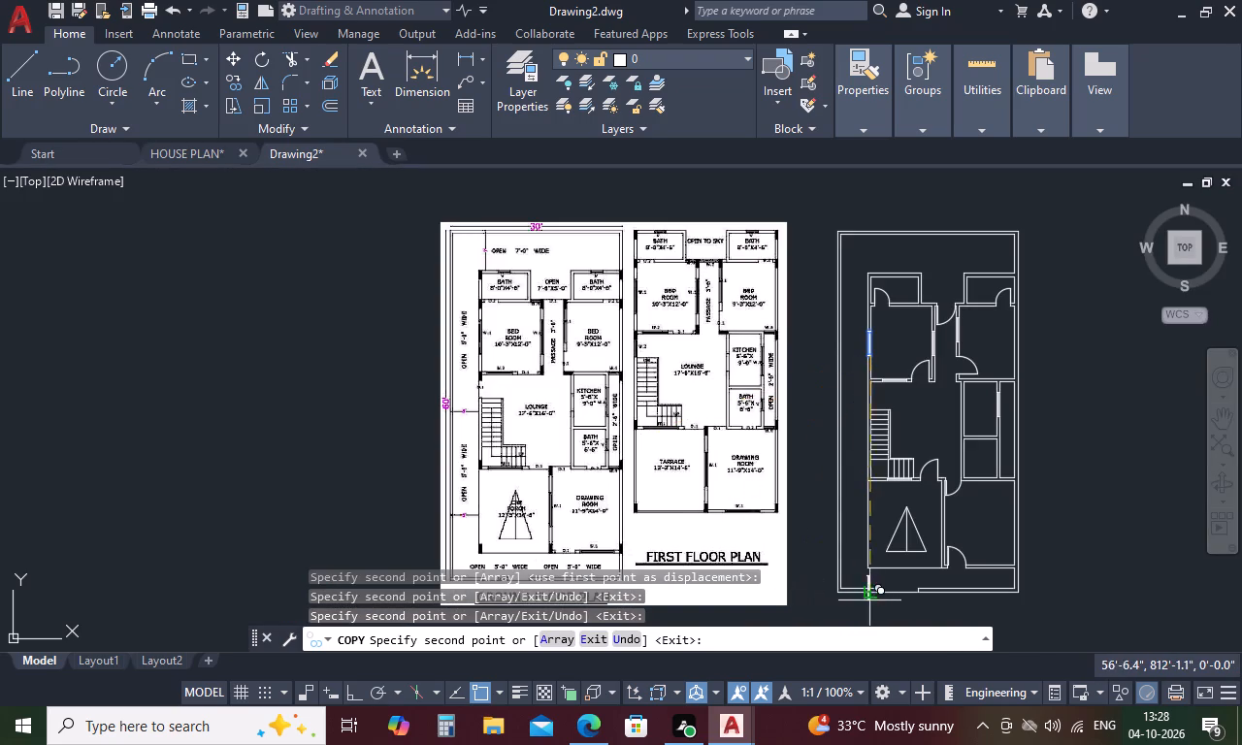
pyautogui.scroll(2, 924, 584)
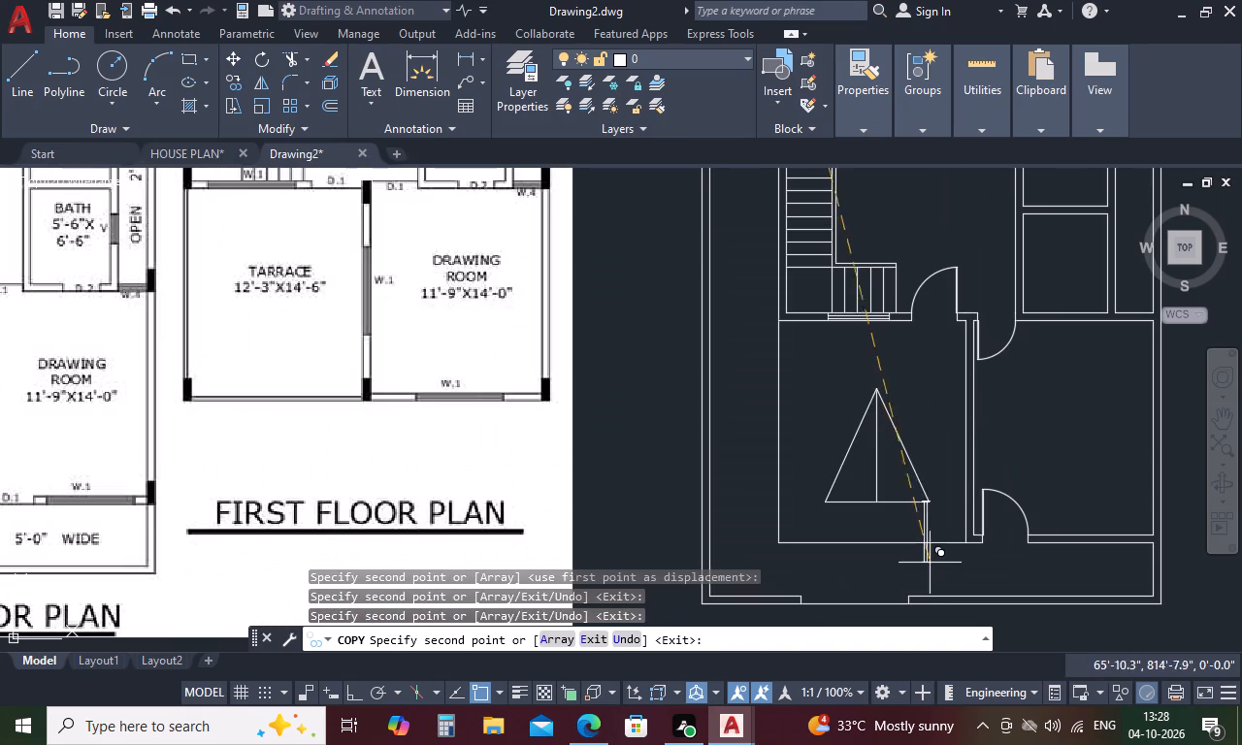
pyautogui.click(974, 451)
# Examine the ground floor reference plan for the windows still missing around the bedrooms, baths, lounge and drawing room, and end the copying.
pyautogui.scroll(-3, 936, 463)
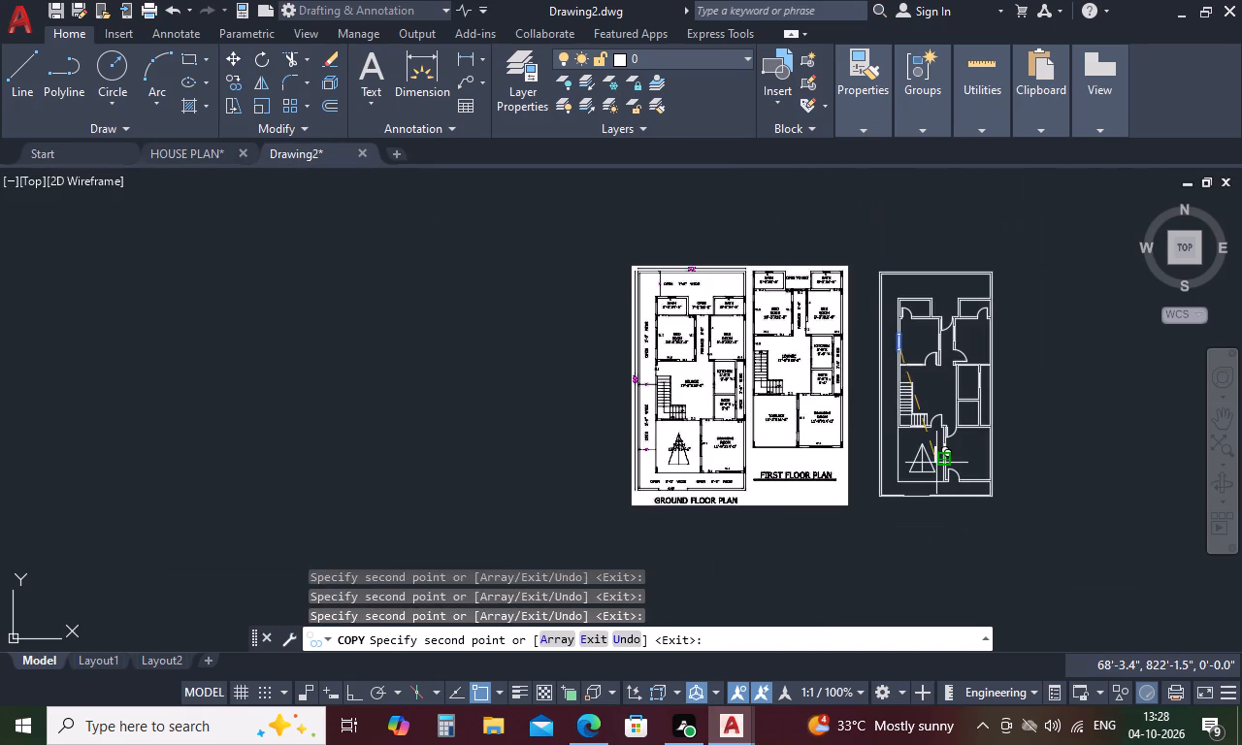
pyautogui.scroll(3, 647, 401)
pyautogui.scroll(-2, 649, 395)
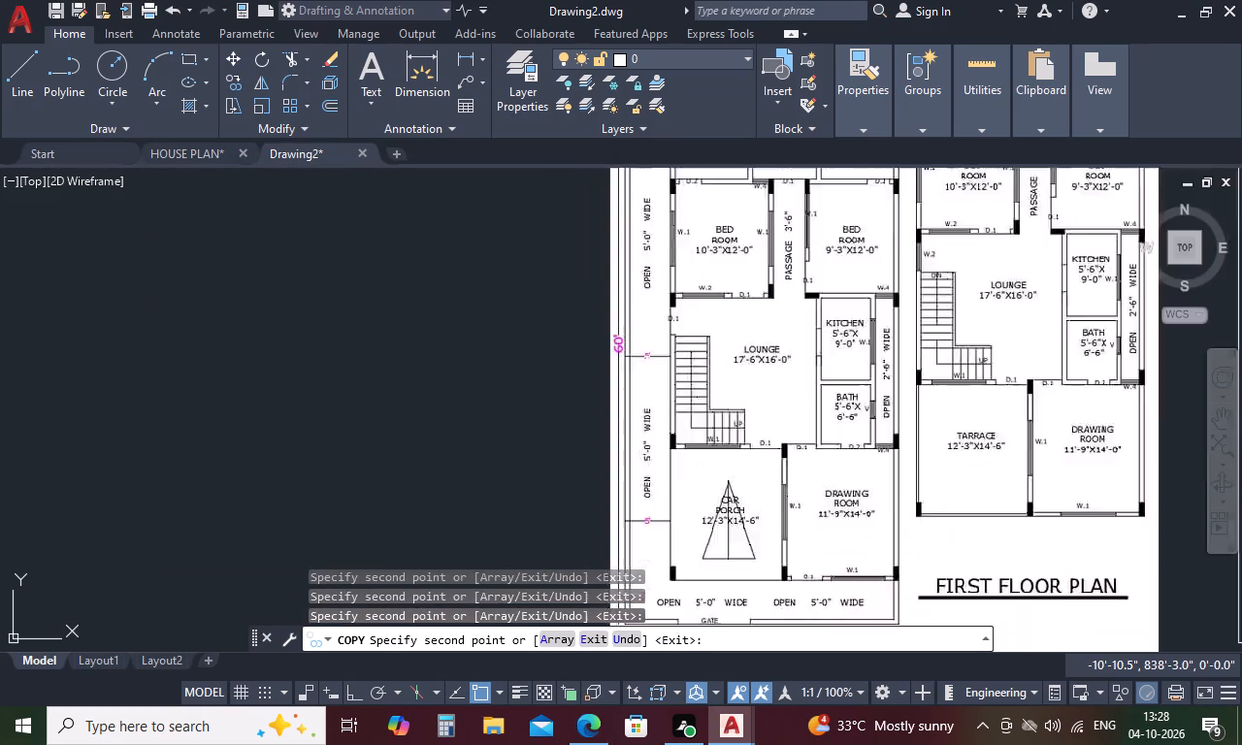
pyautogui.scroll(-2, 649, 395)
pyautogui.scroll(3, 681, 363)
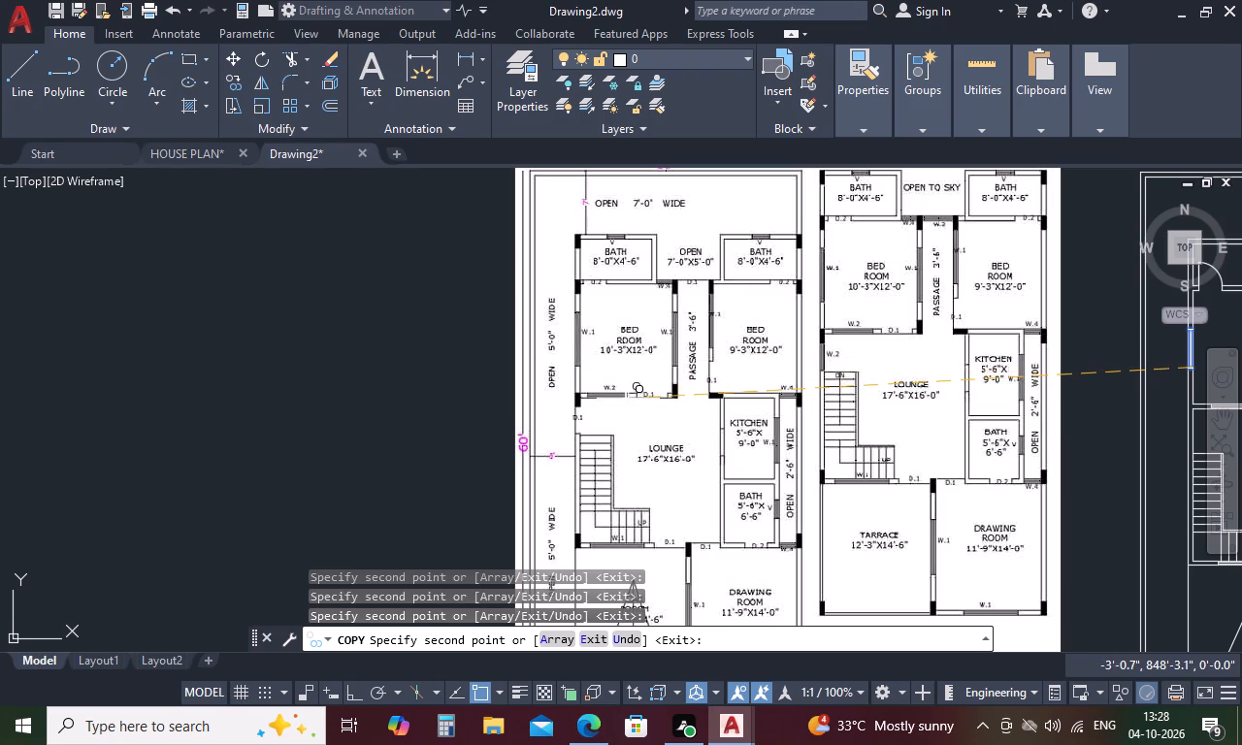
pyautogui.scroll(-2, 628, 399)
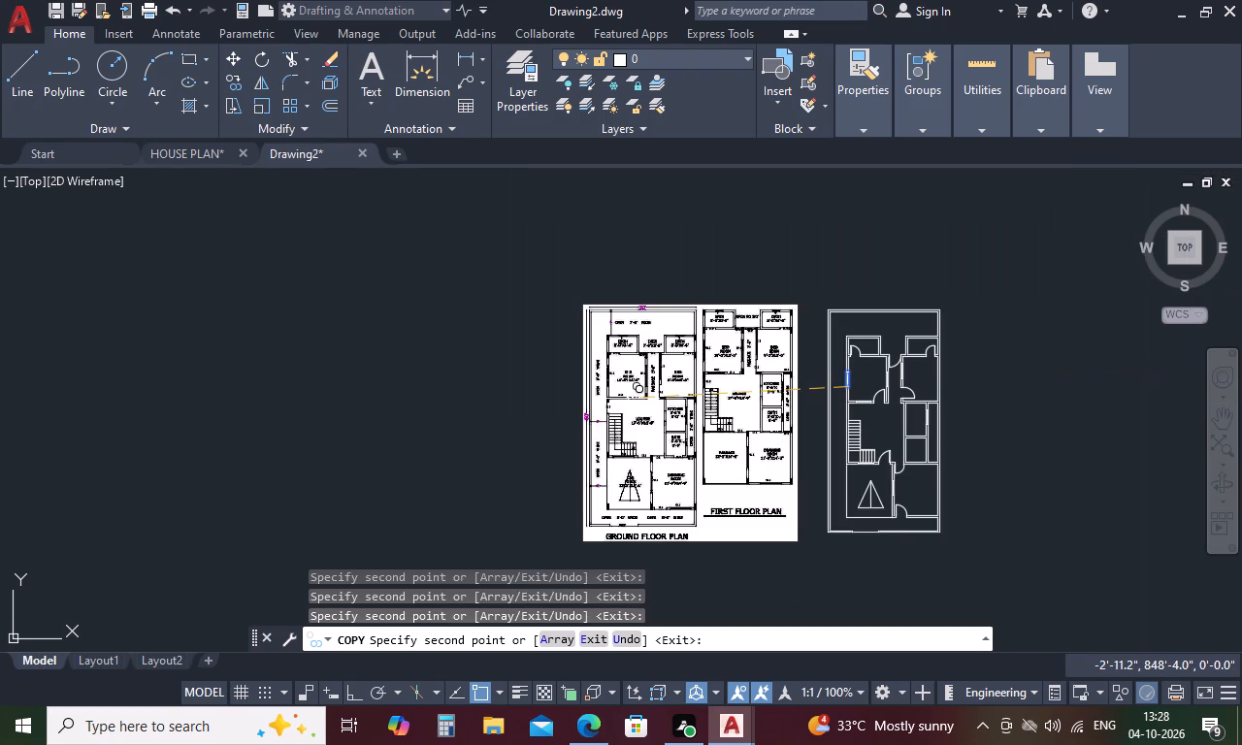
pyautogui.scroll(2, 689, 475)
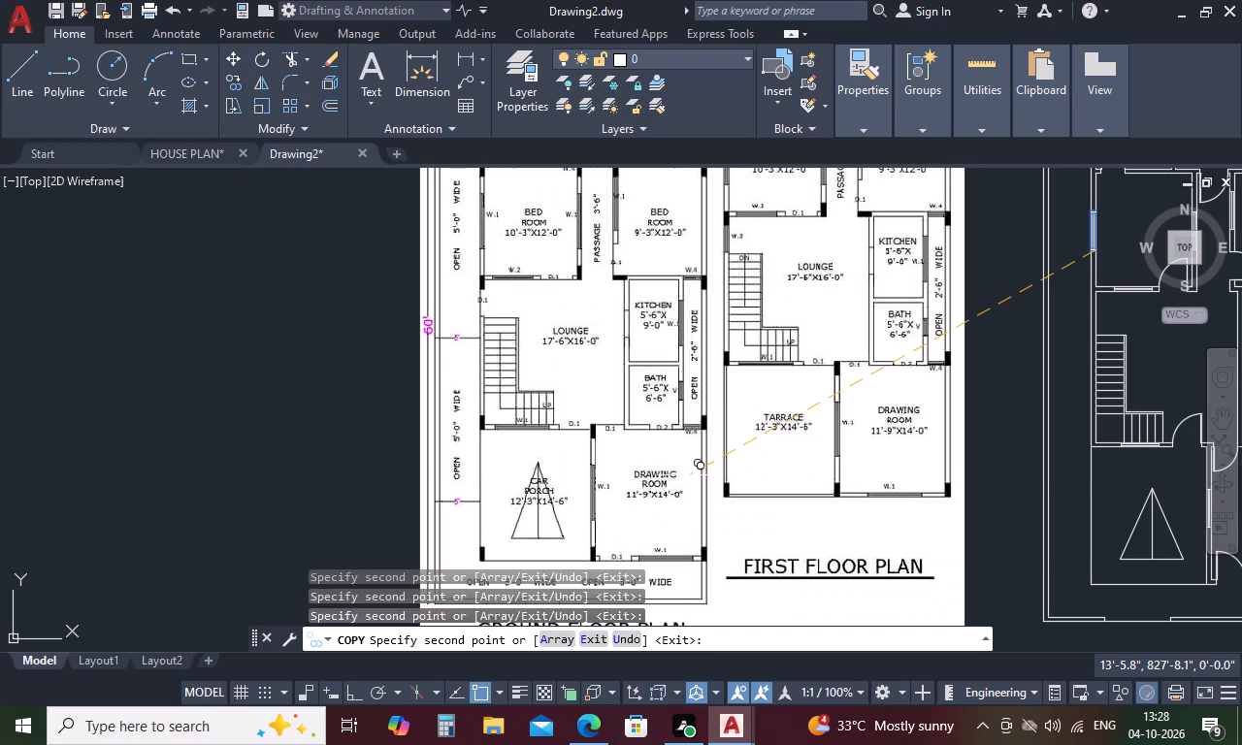
pyautogui.scroll(-1, 689, 475)
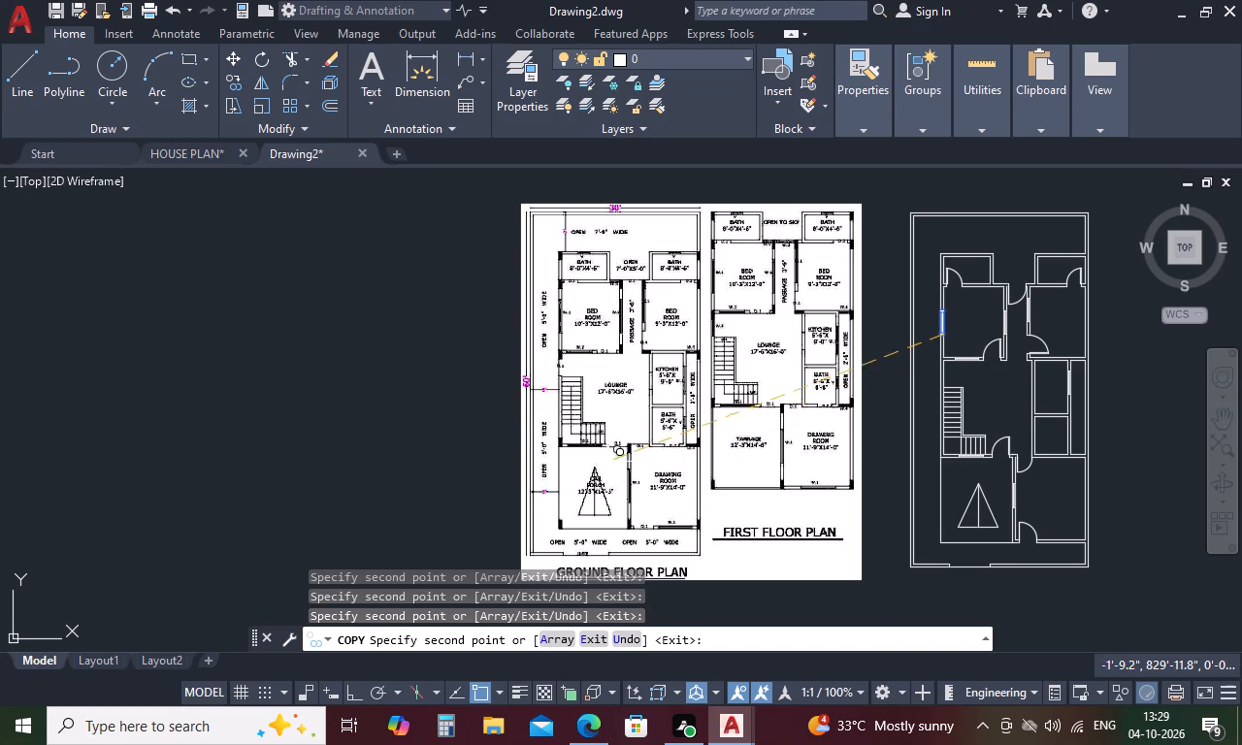
pyautogui.scroll(2, 560, 355)
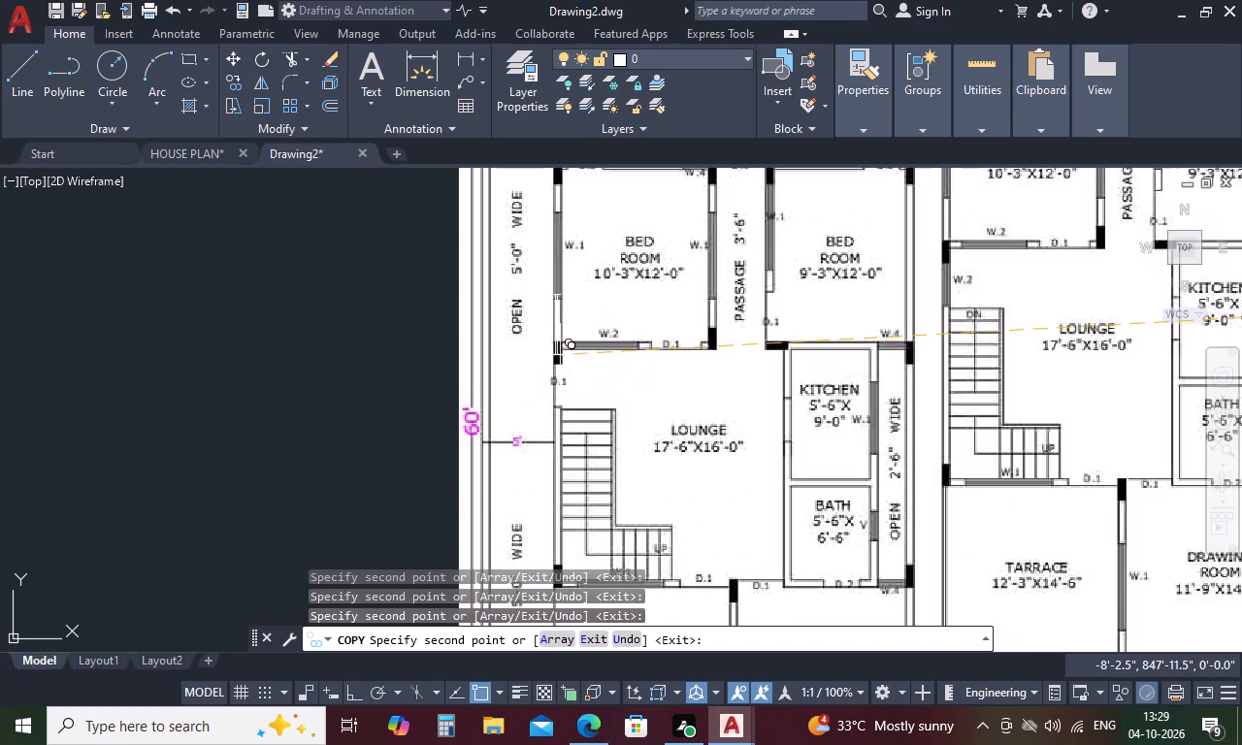
pyautogui.scroll(-2, 560, 355)
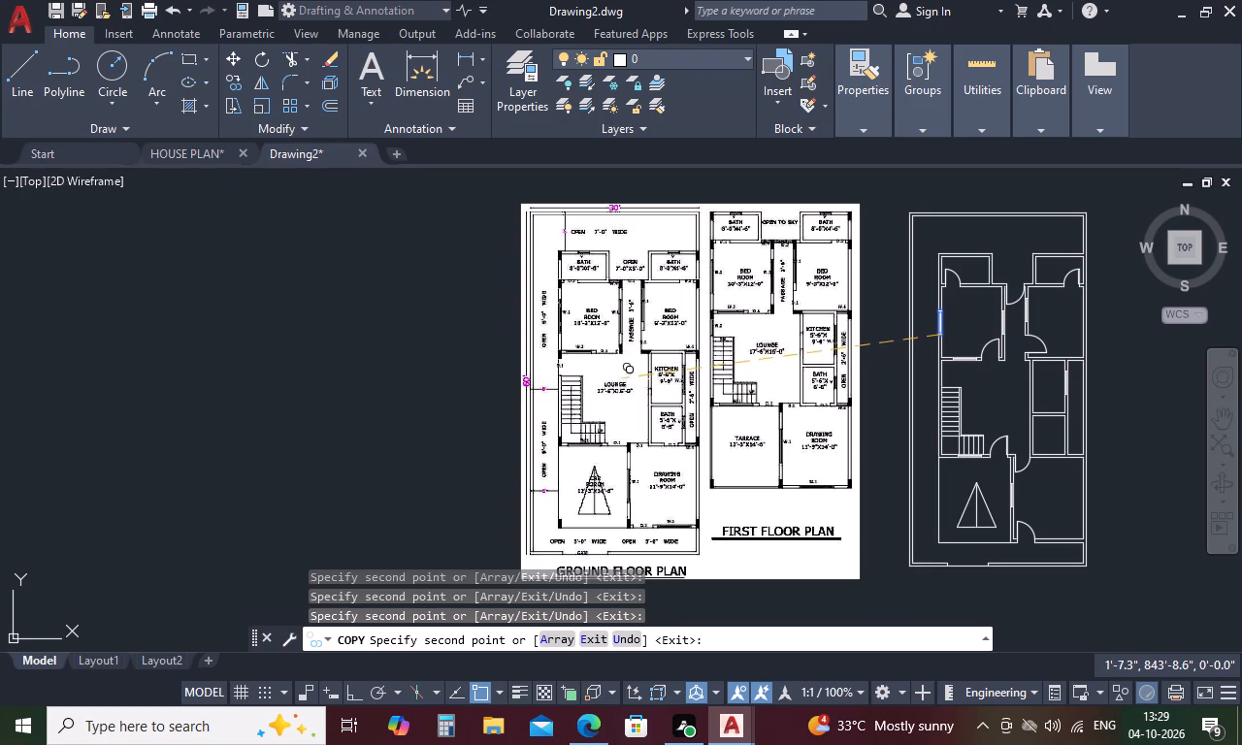
pyautogui.scroll(2, 569, 249)
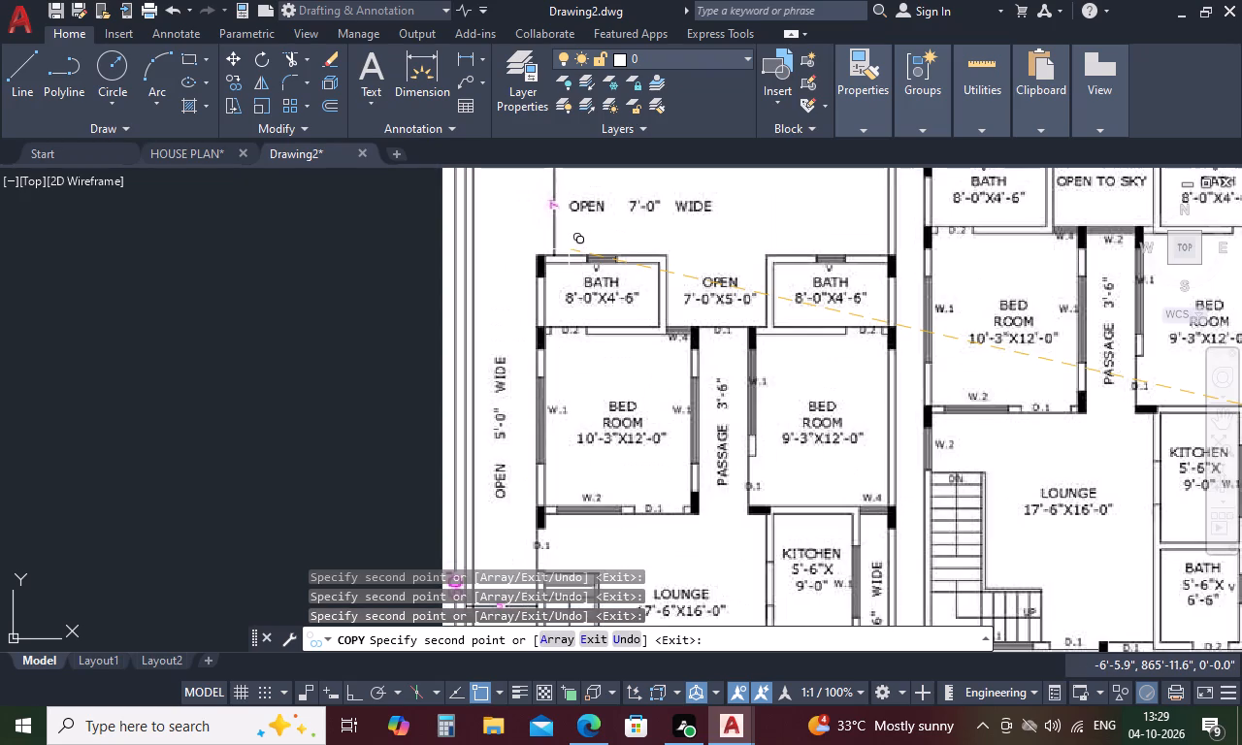
pyautogui.scroll(1, 569, 249)
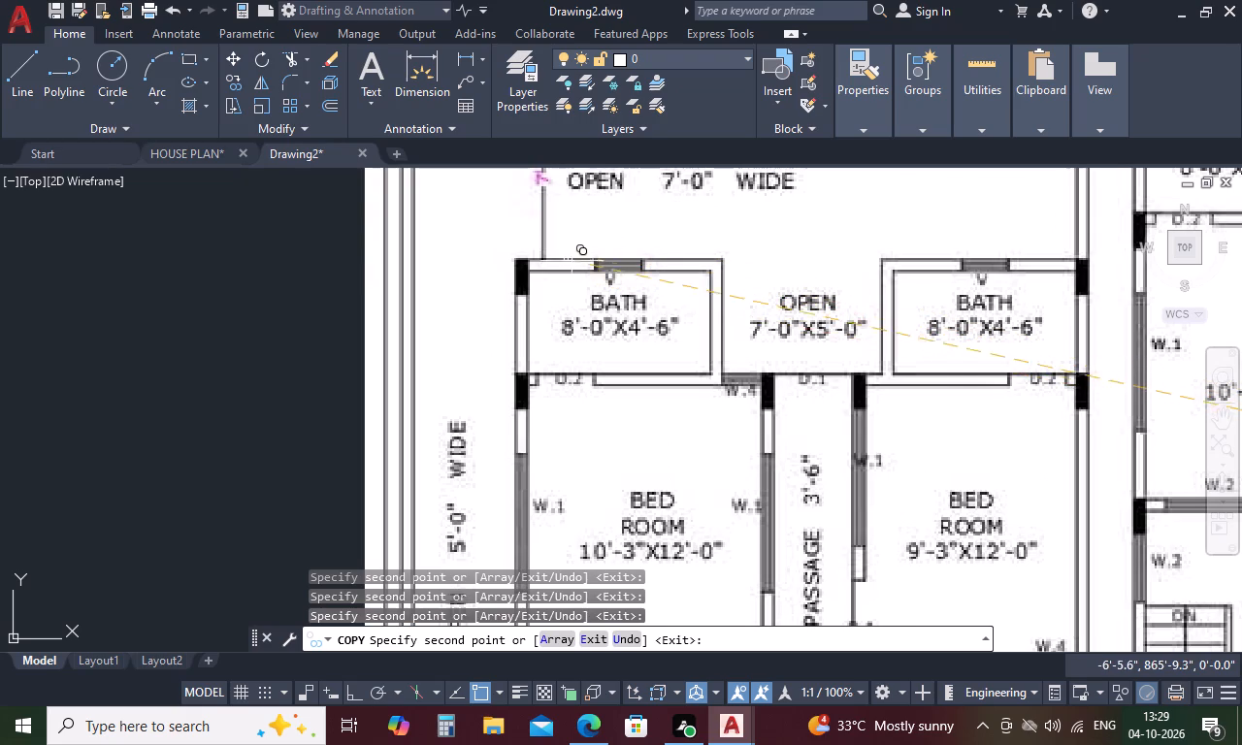
pyautogui.scroll(-2, 568, 253)
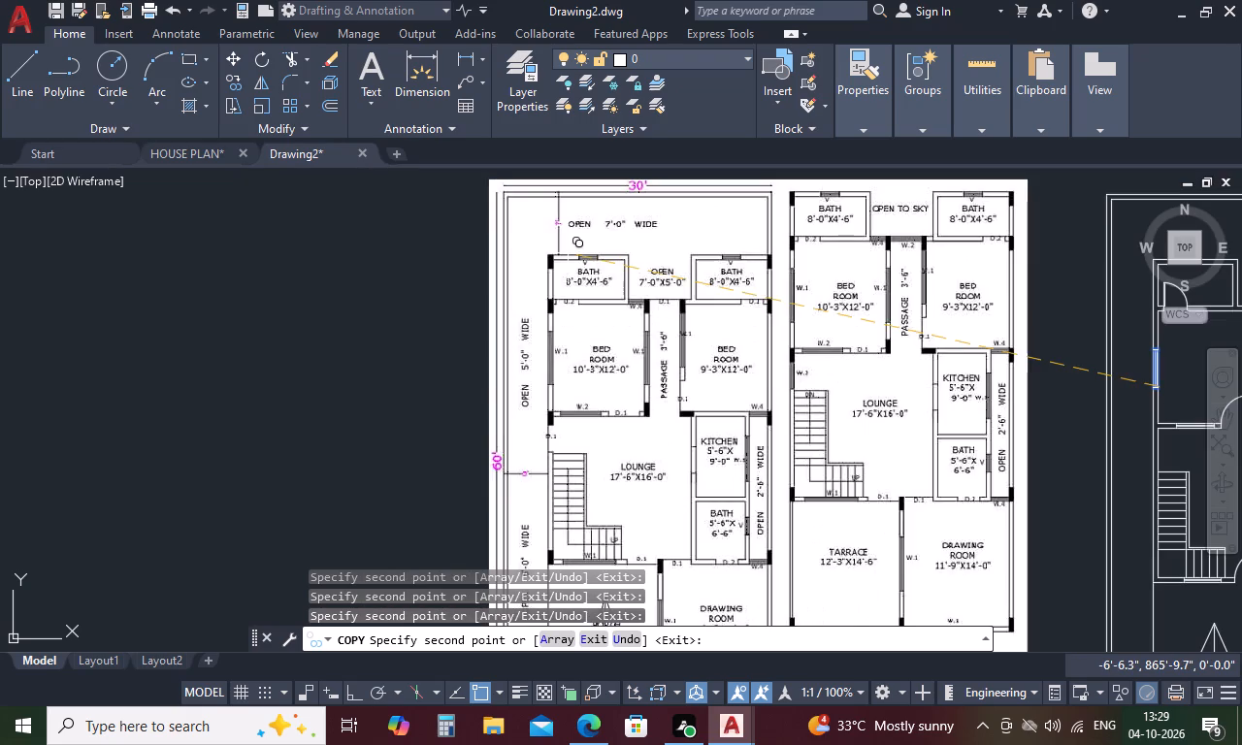
pyautogui.scroll(-2, 568, 253)
pyautogui.scroll(4, 568, 253)
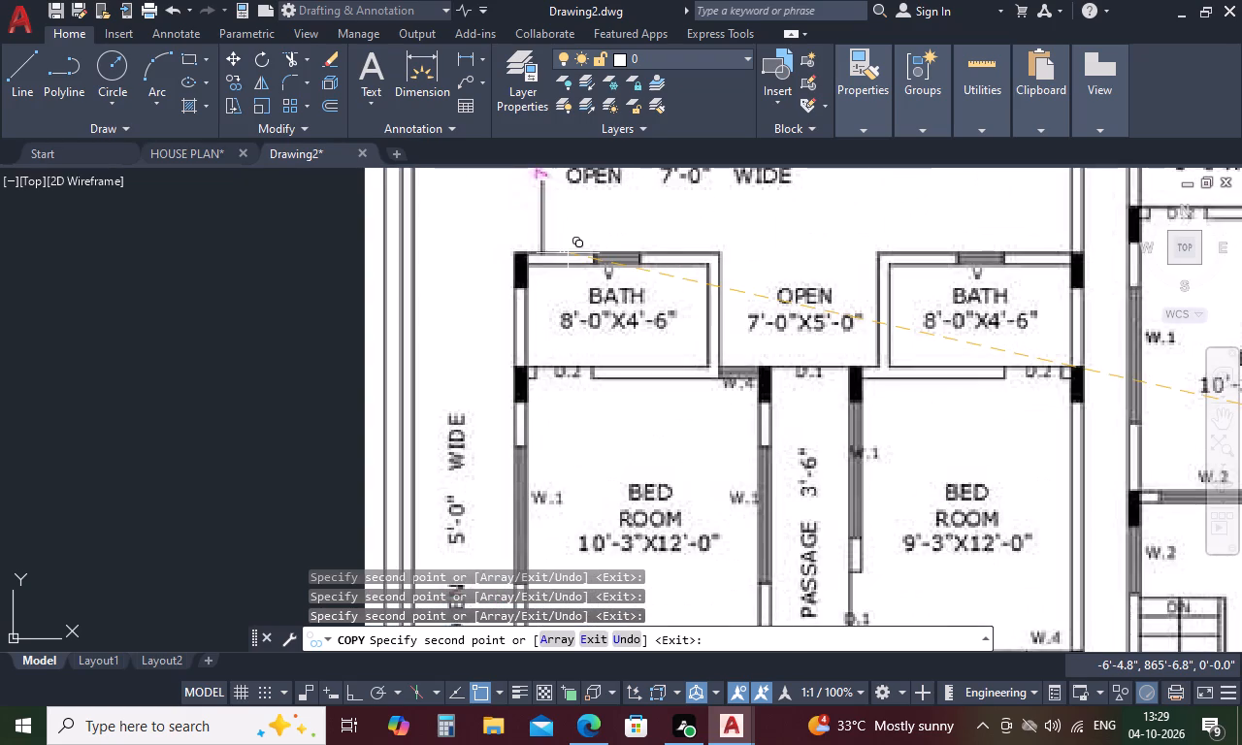
pyautogui.scroll(3, 568, 253)
pyautogui.scroll(-9, 568, 253)
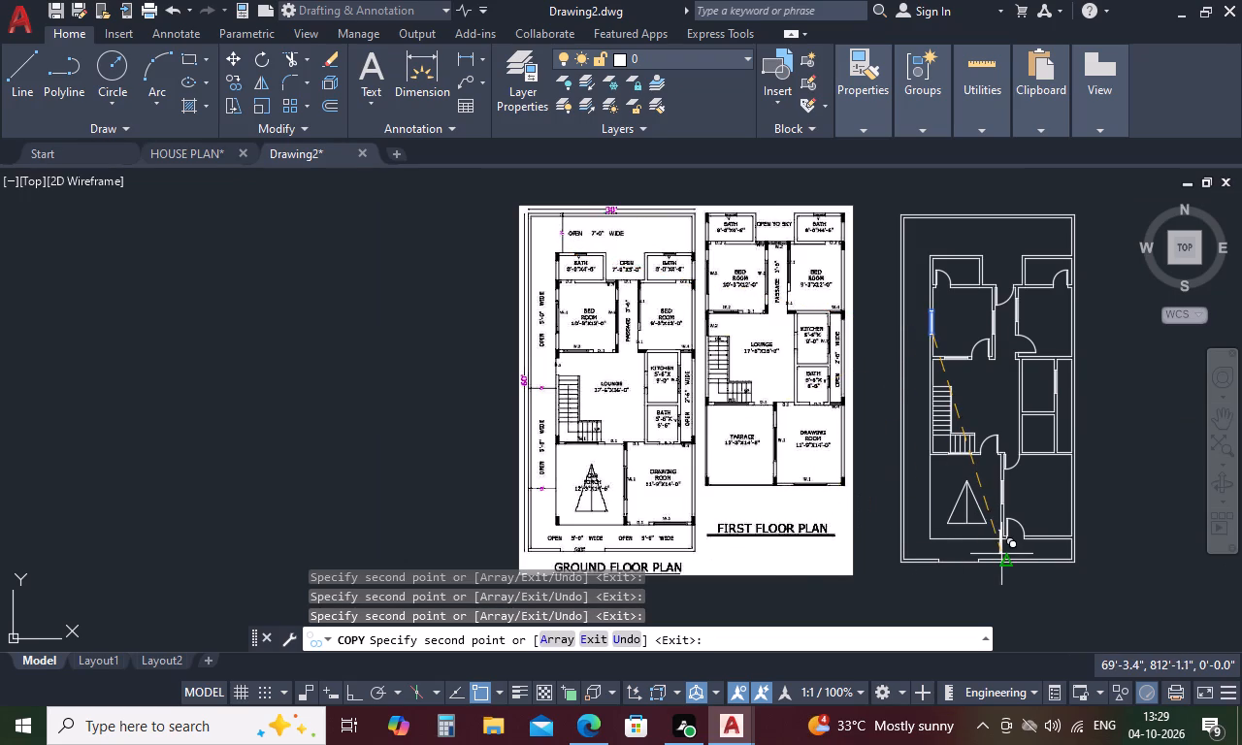
pyautogui.press('Escape')
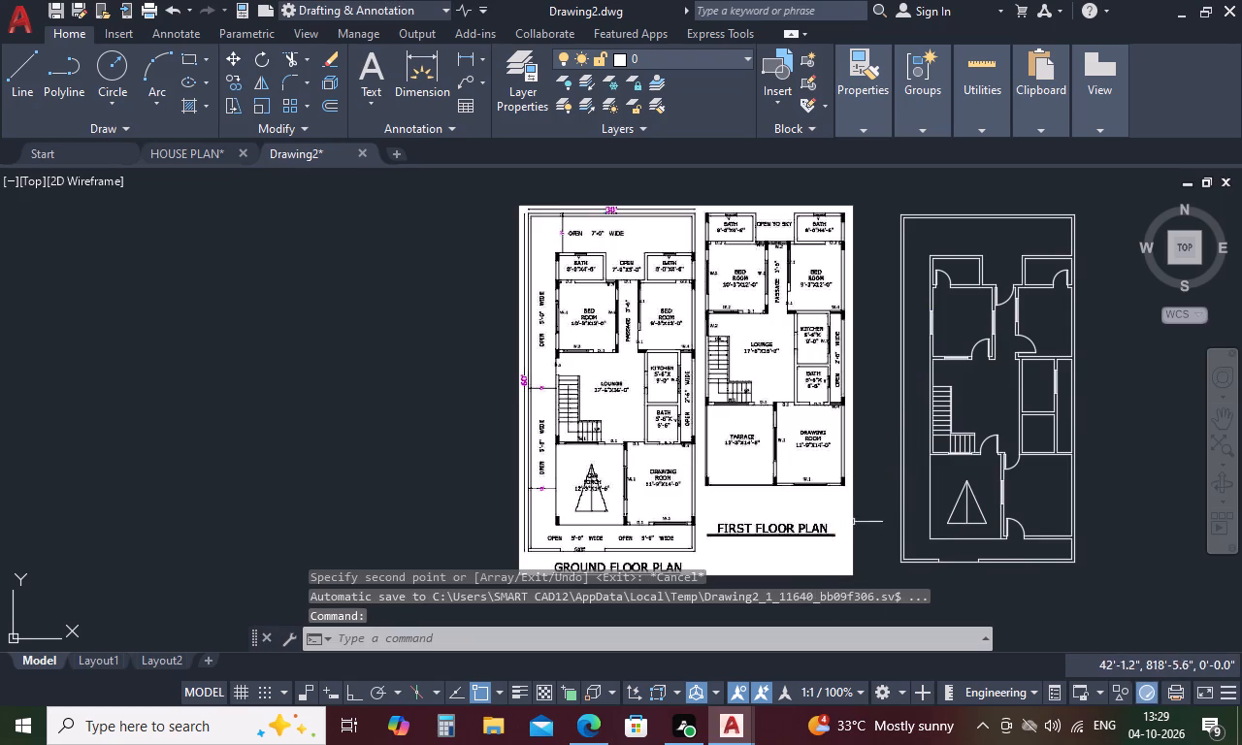
# Copy the horizontal window below the stairs, by its upper corner, into the drawing room's front wall beside the door.
pyautogui.scroll(4, 969, 449)
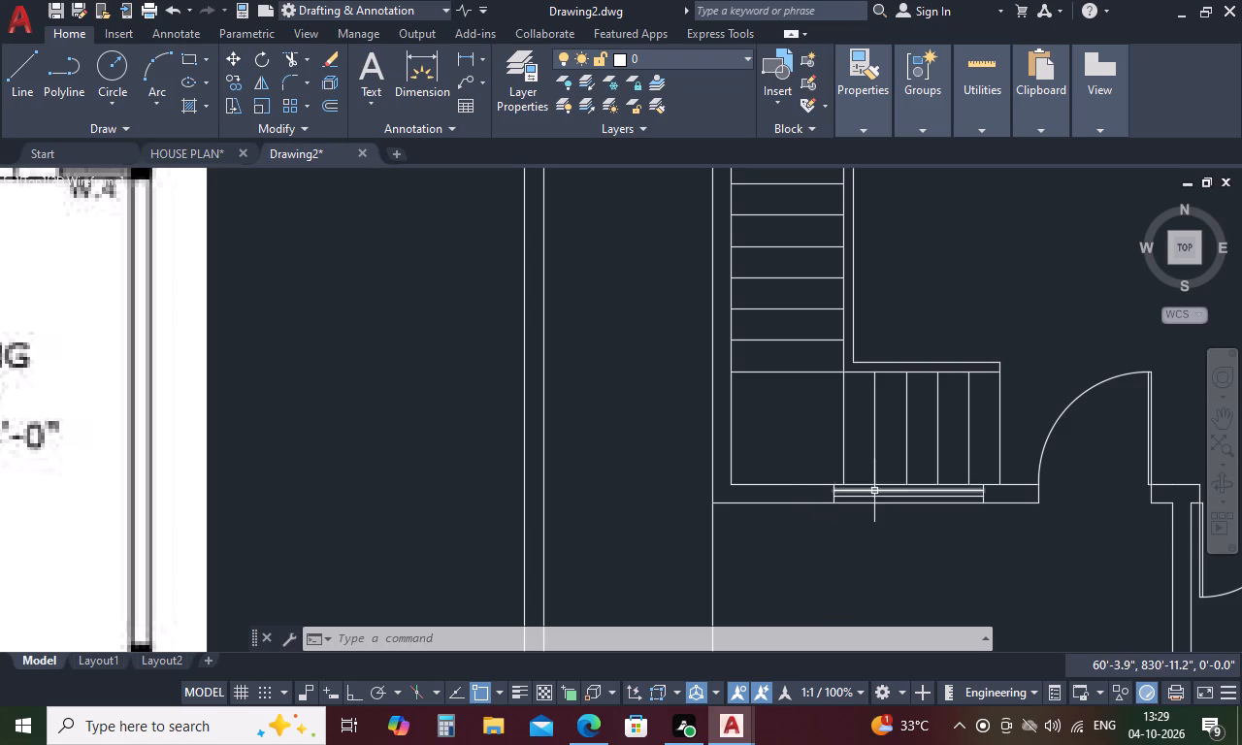
pyautogui.scroll(3, 874, 490)
pyautogui.moveTo(874, 488); pyautogui.dragTo(676, 496)
pyautogui.scroll(-3, 585, 467)
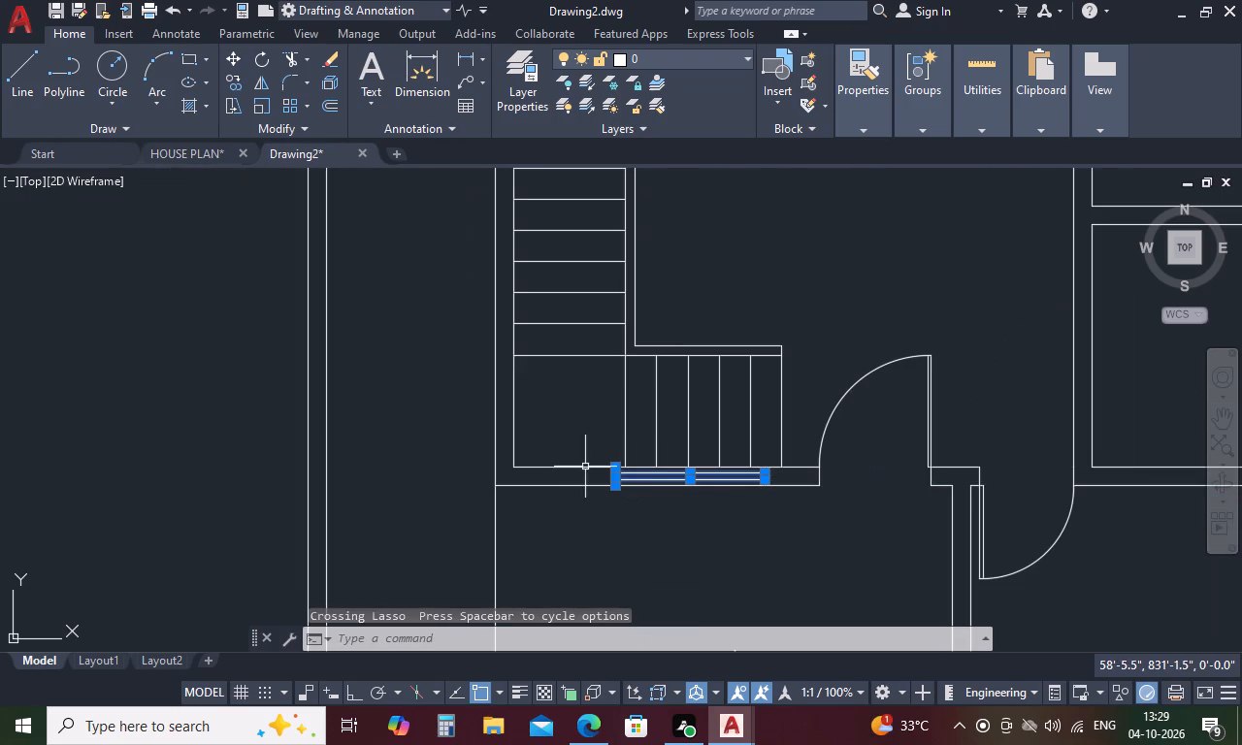
pyautogui.scroll(6, 757, 482)
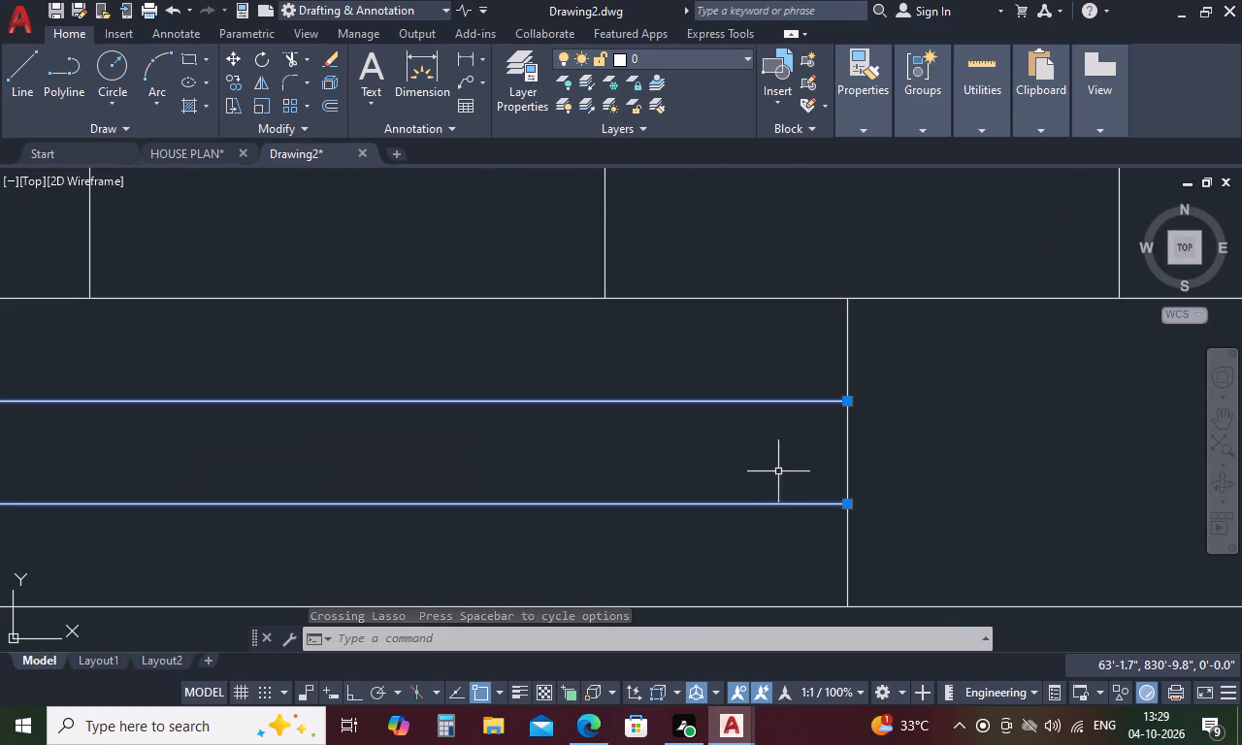
pyautogui.moveTo(918, 459); pyautogui.dragTo(793, 466)
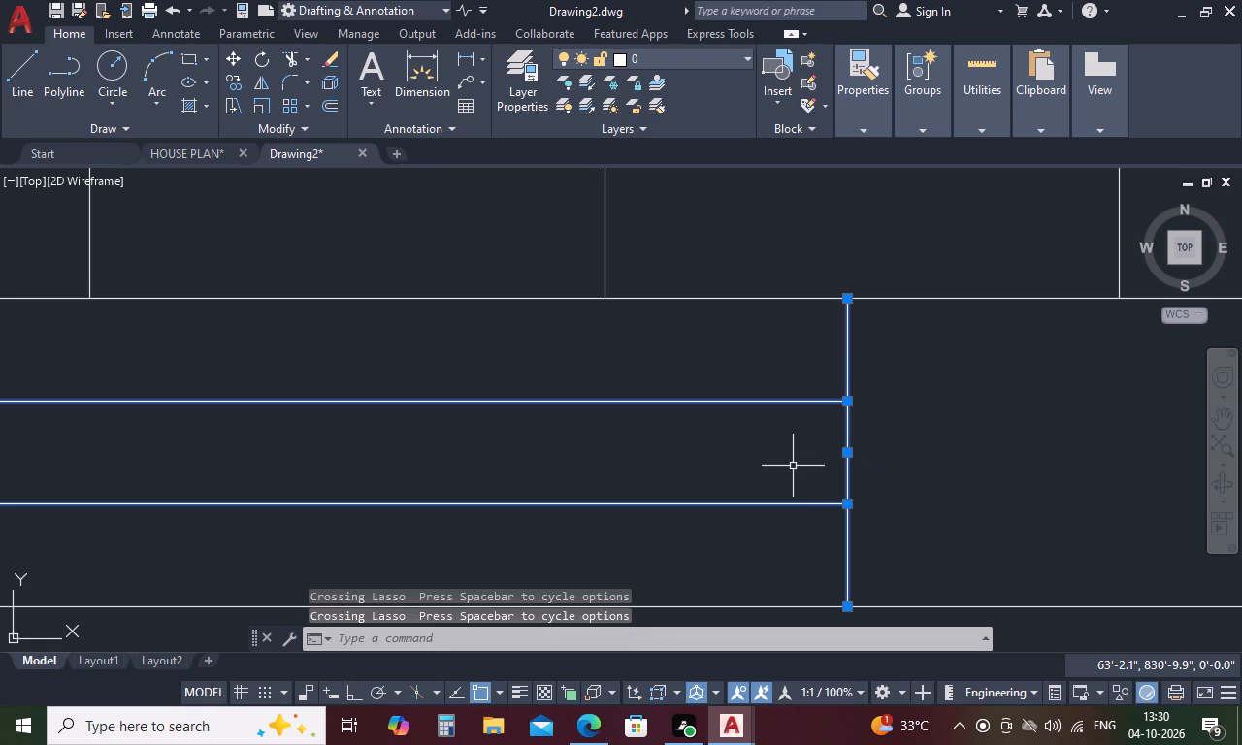
pyautogui.rightClick(792, 466)
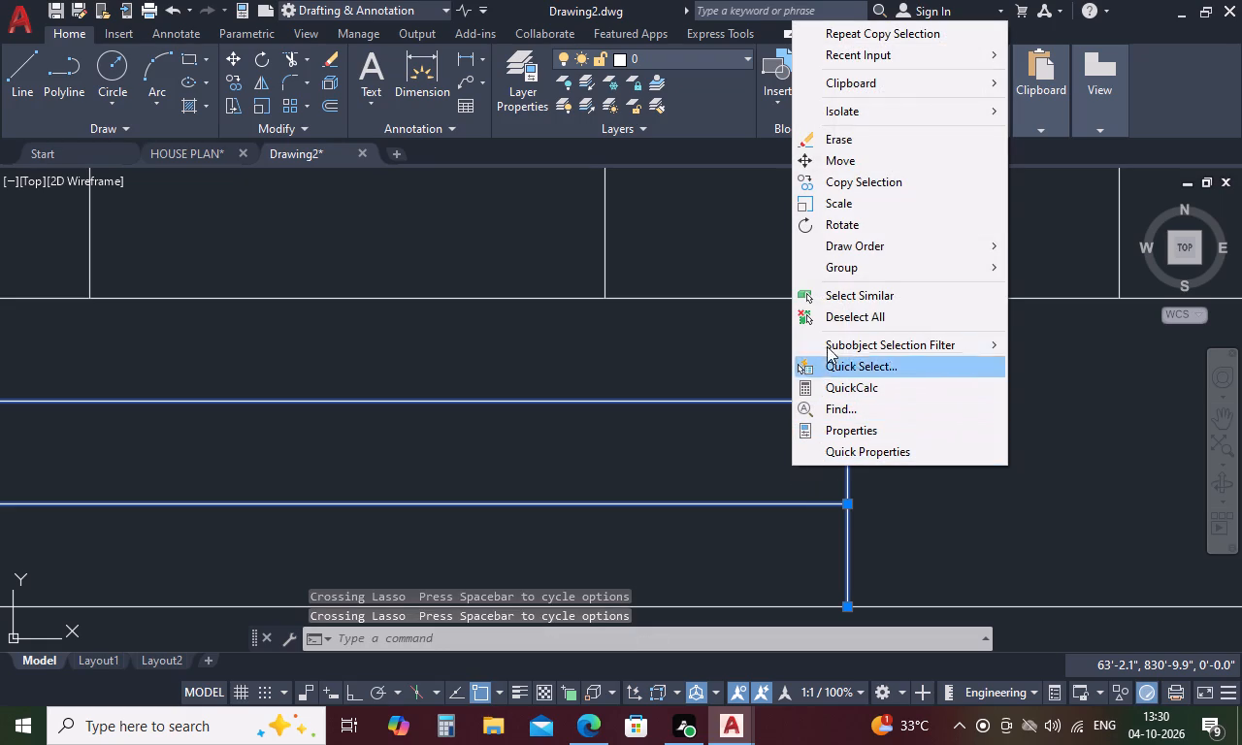
pyautogui.click(866, 190)
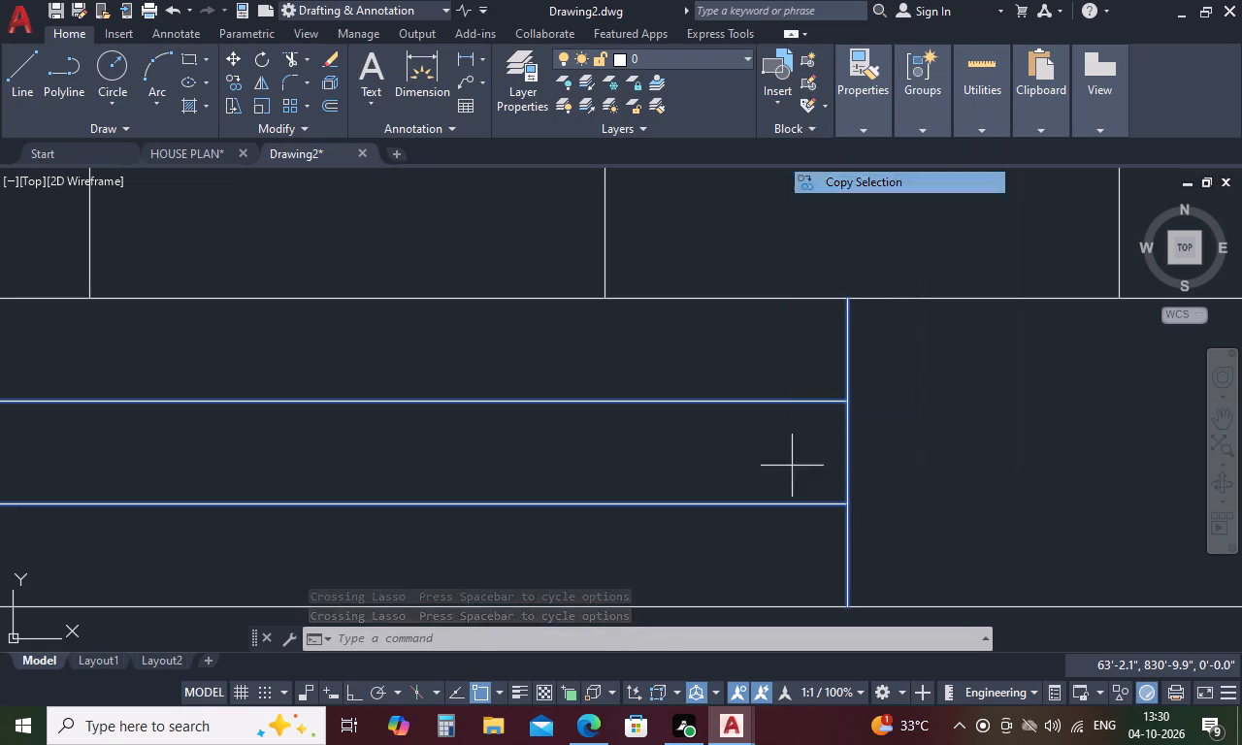
pyautogui.scroll(-5, 838, 375)
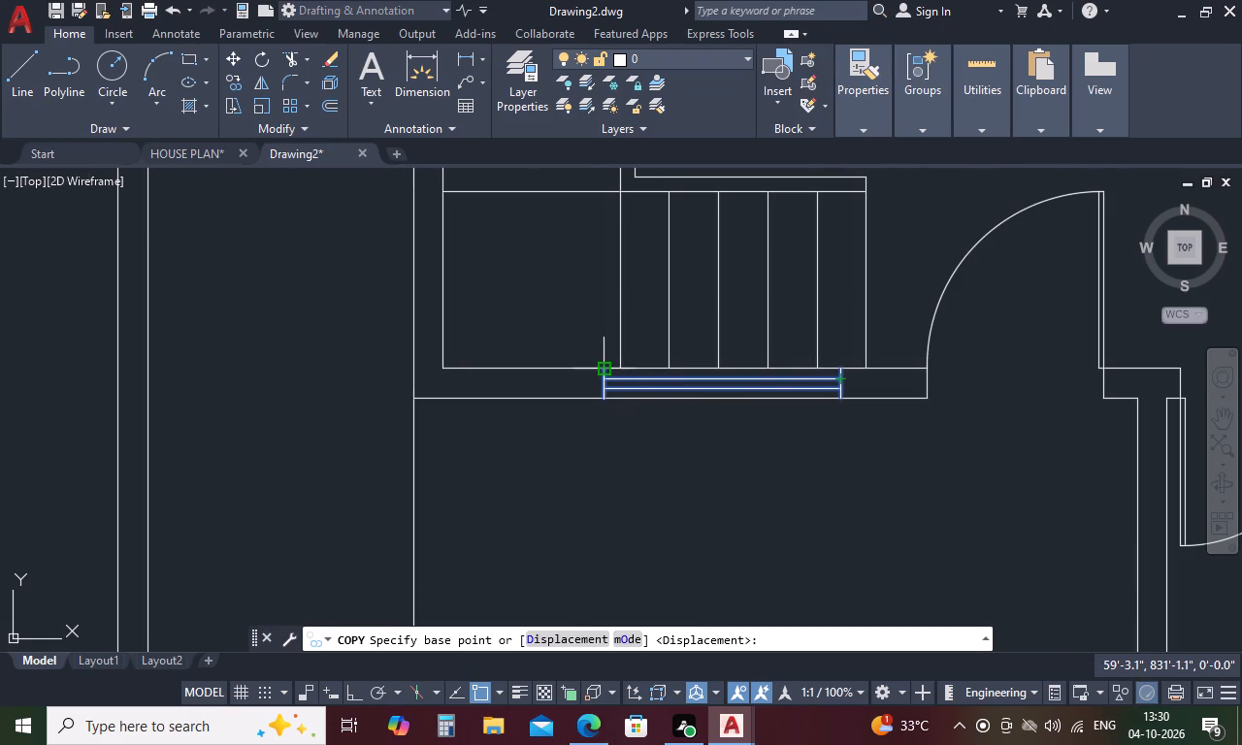
pyautogui.click(609, 370)
pyautogui.scroll(-4, 689, 345)
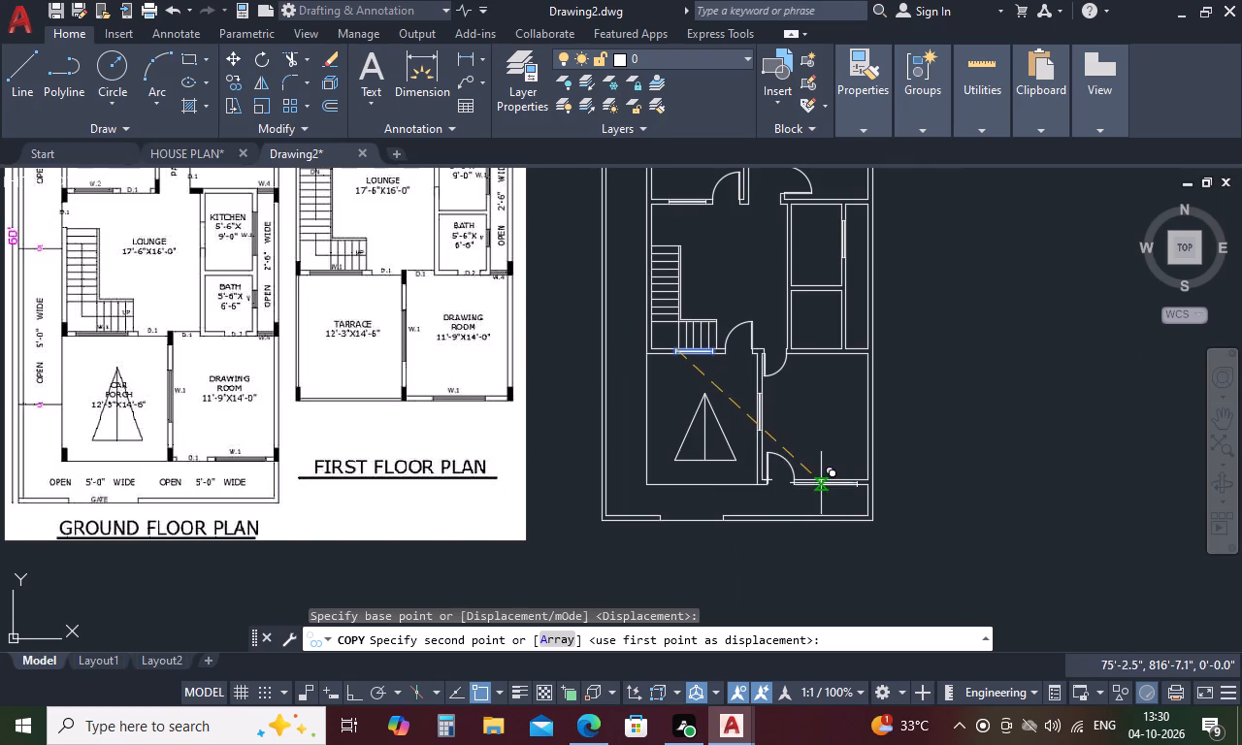
pyautogui.scroll(3, 816, 481)
pyautogui.click(816, 481)
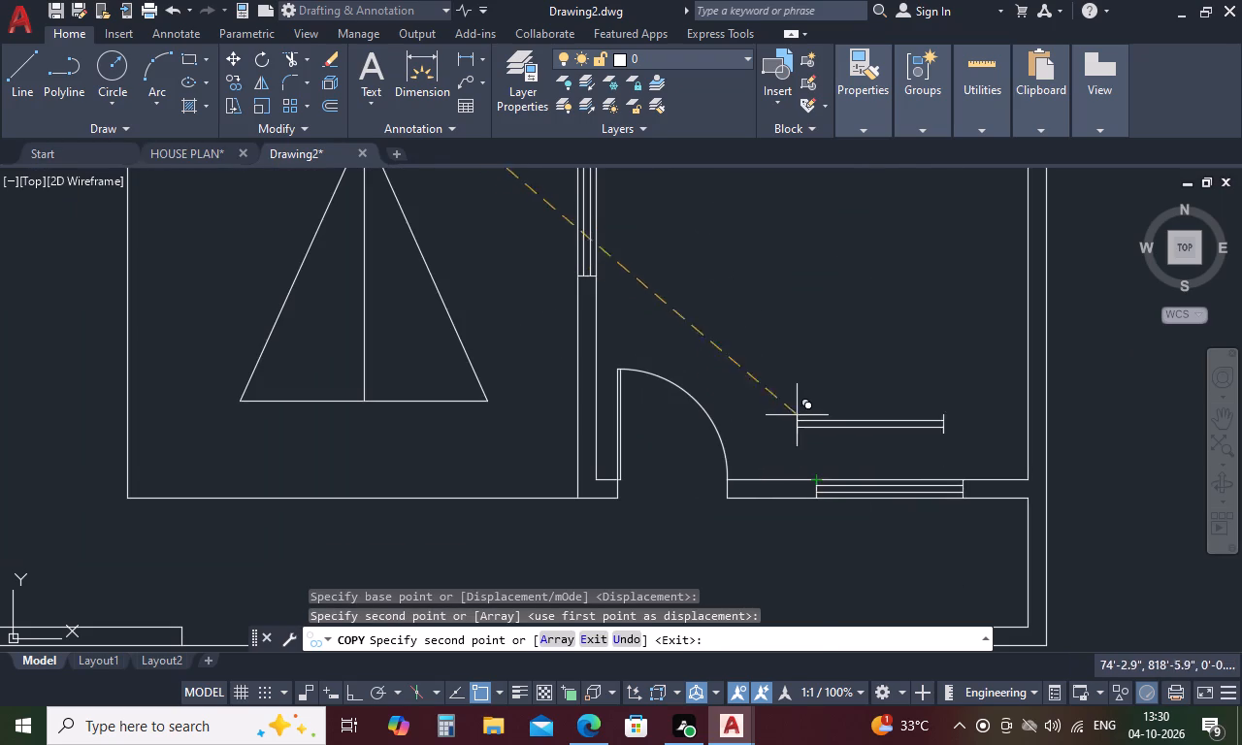
pyautogui.scroll(-4, 817, 391)
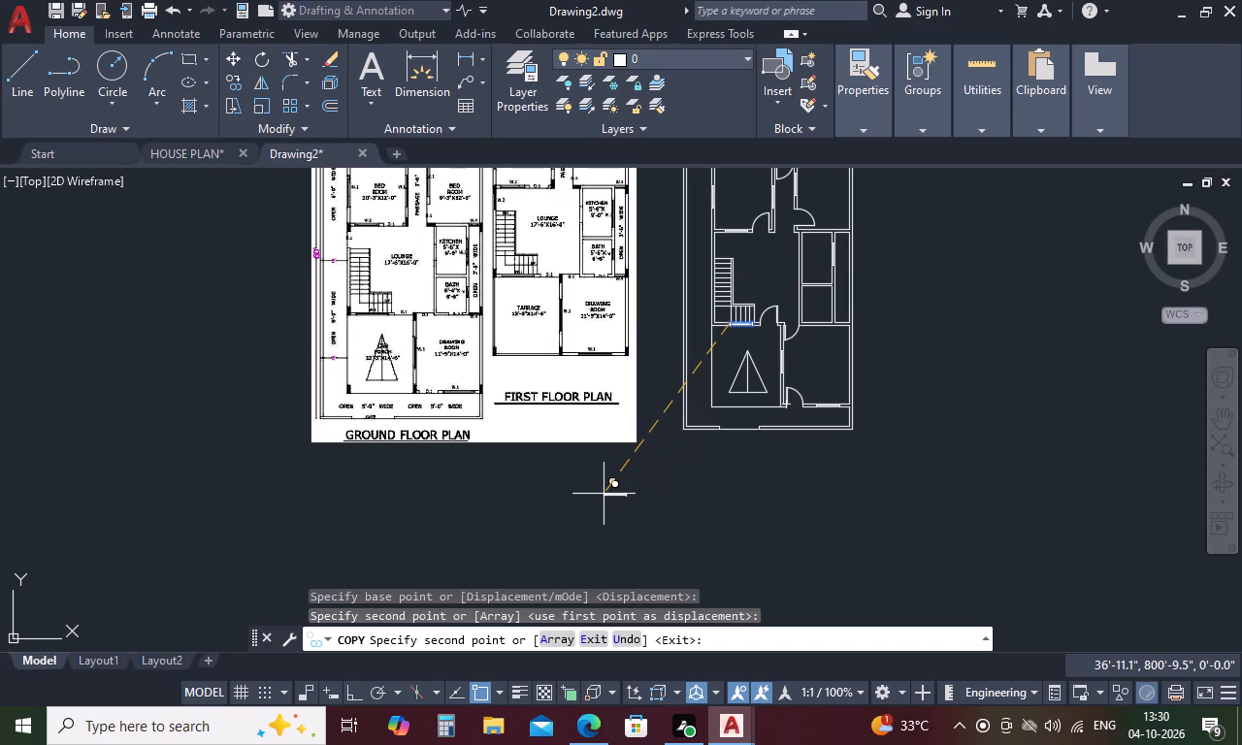
pyautogui.scroll(-2, 604, 494)
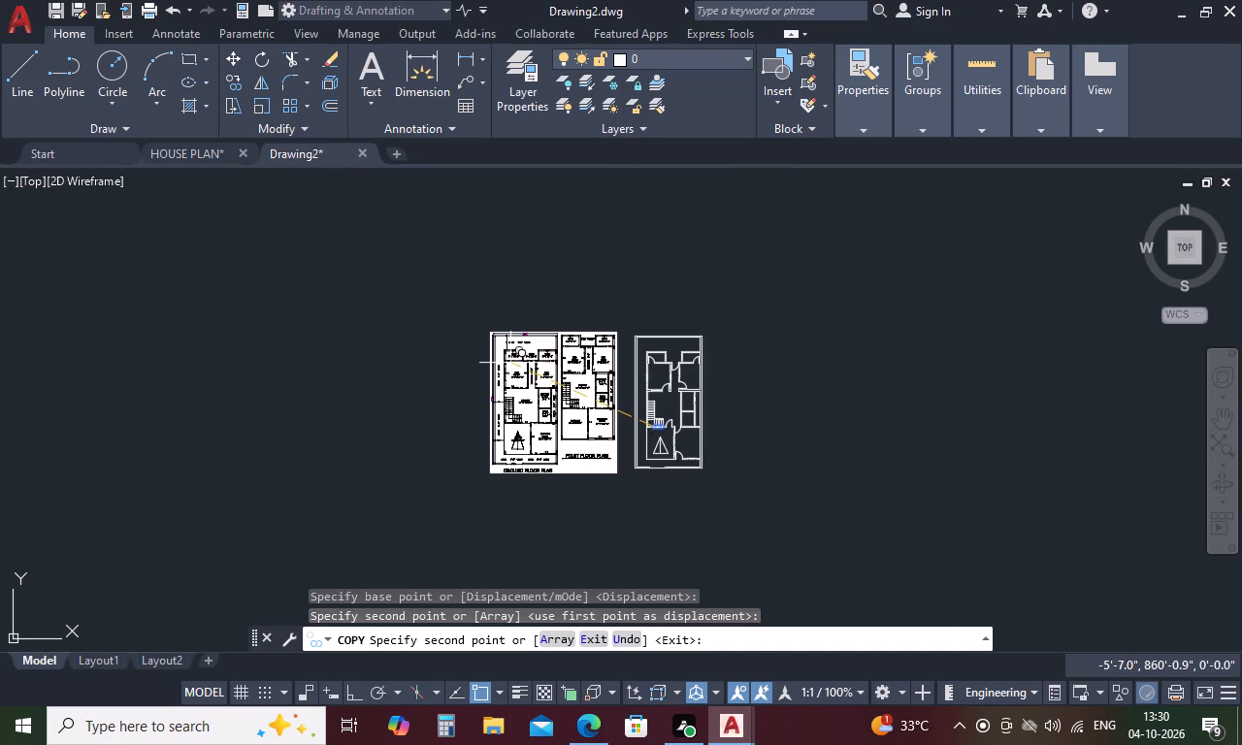
pyautogui.scroll(3, 508, 362)
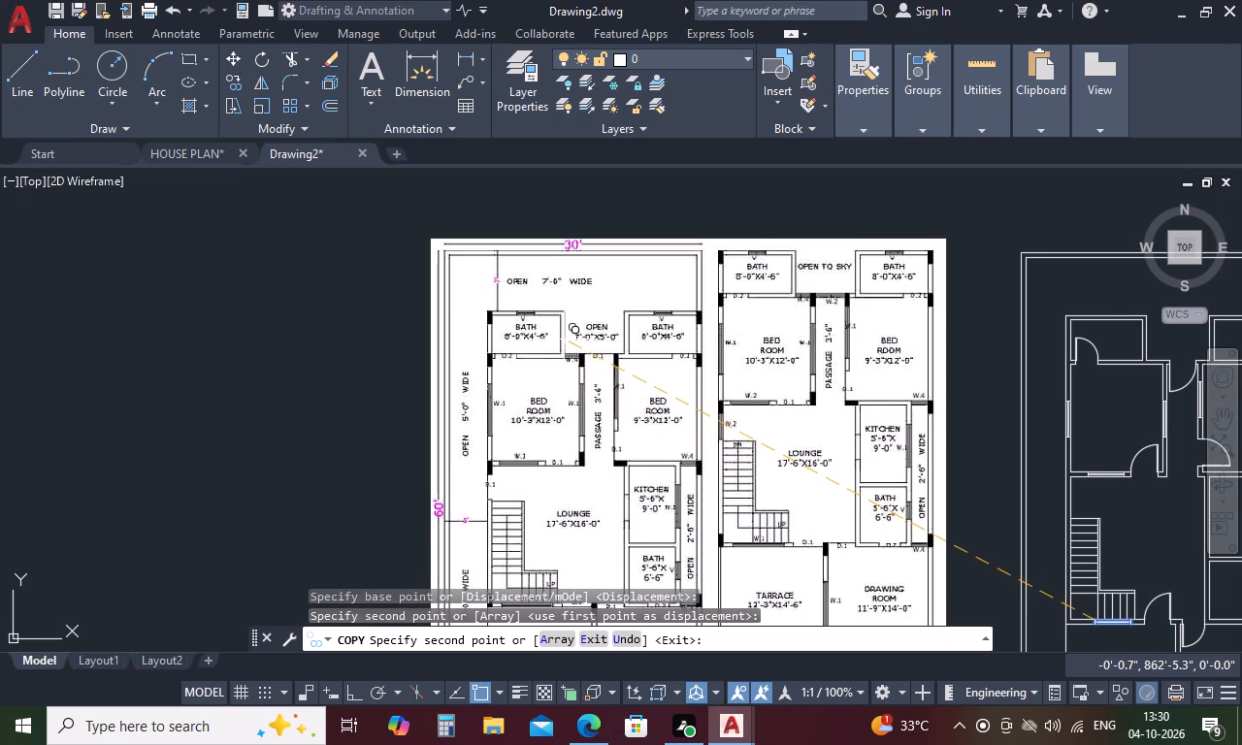
pyautogui.scroll(-1, 564, 340)
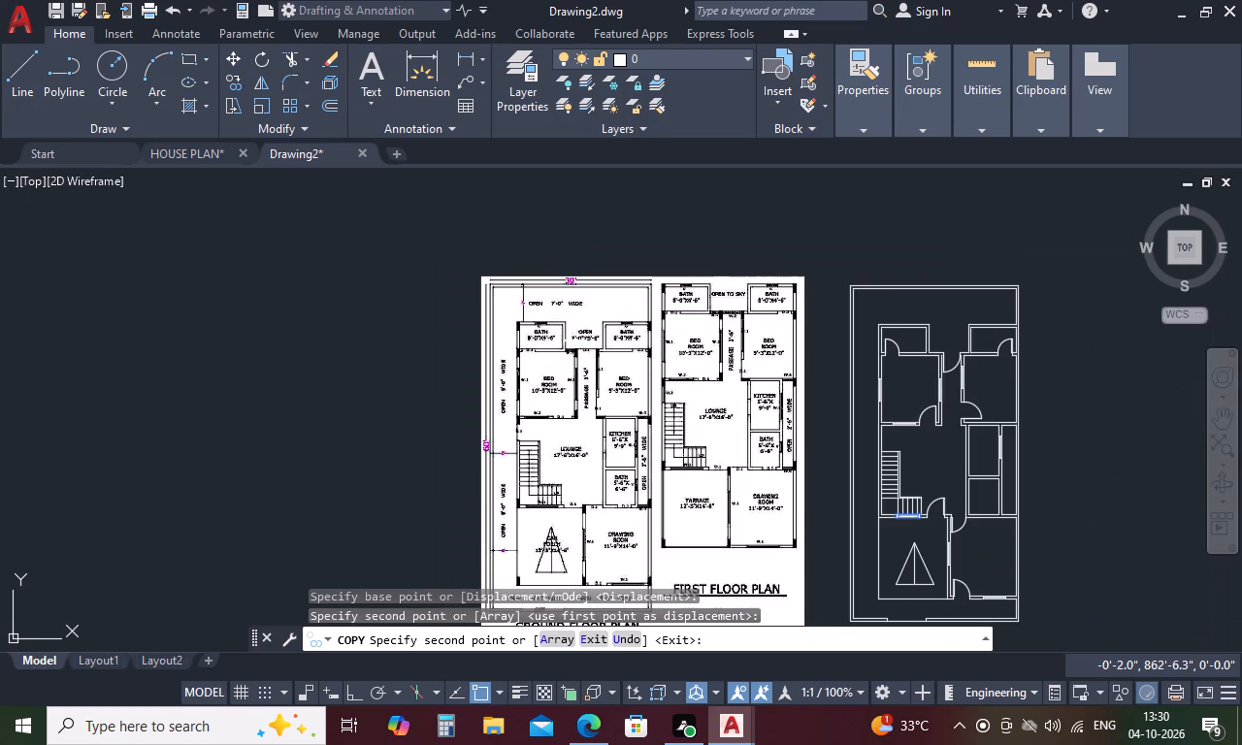
pyautogui.scroll(2, 544, 308)
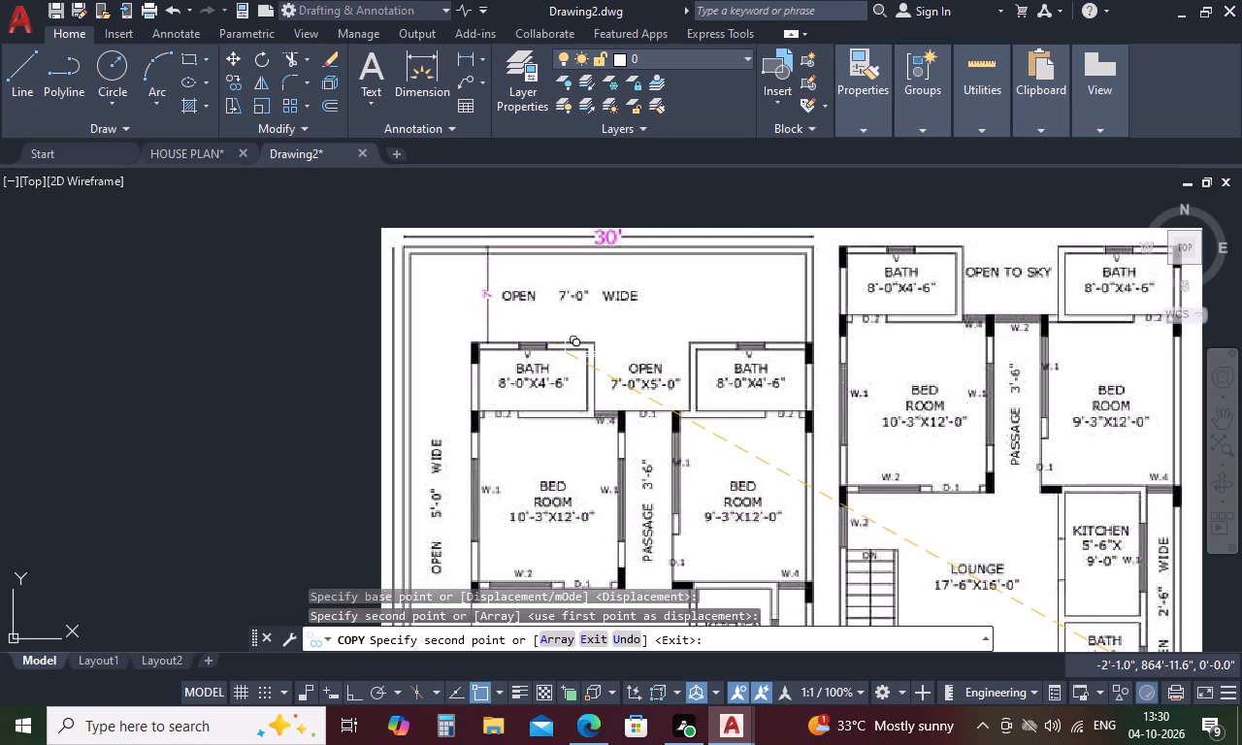
pyautogui.press('Escape')
# Draw a short line across the thickness of the rear wall of the 10'-3" bedroom's bath, at the inner face's midpoint.
pyautogui.scroll(-3, 564, 210)
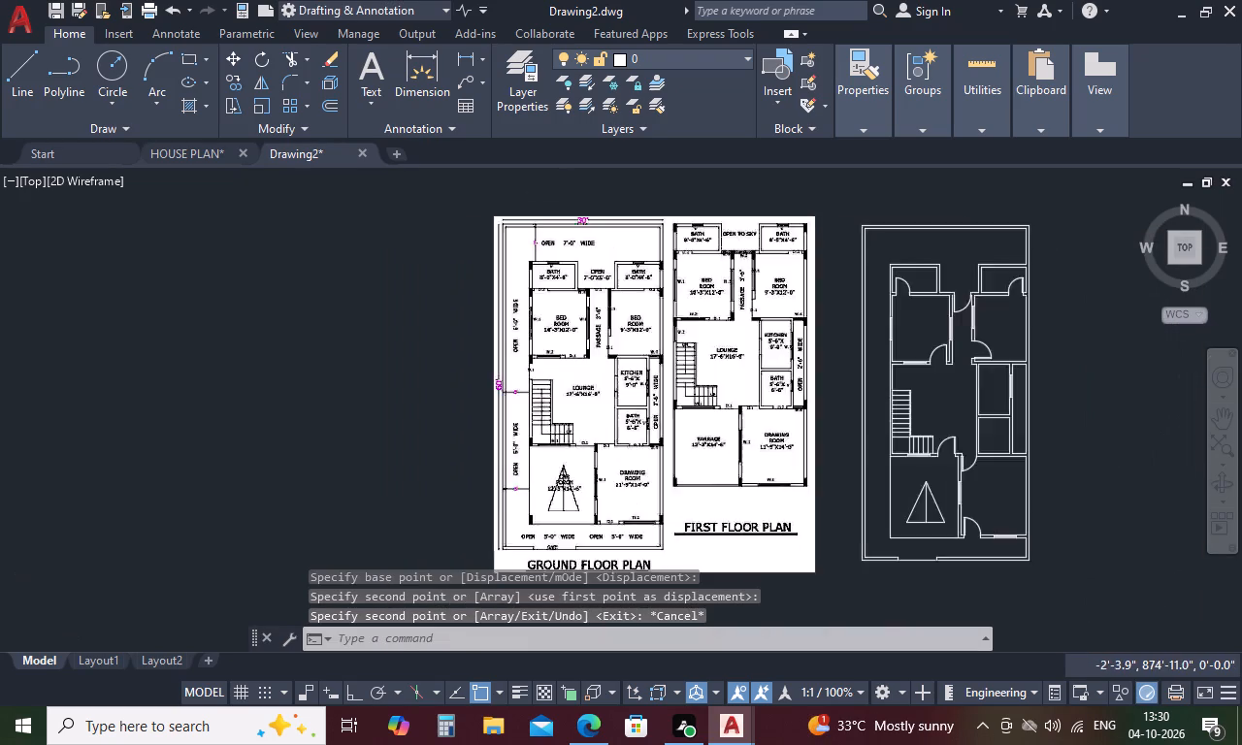
pyautogui.scroll(4, 806, 219)
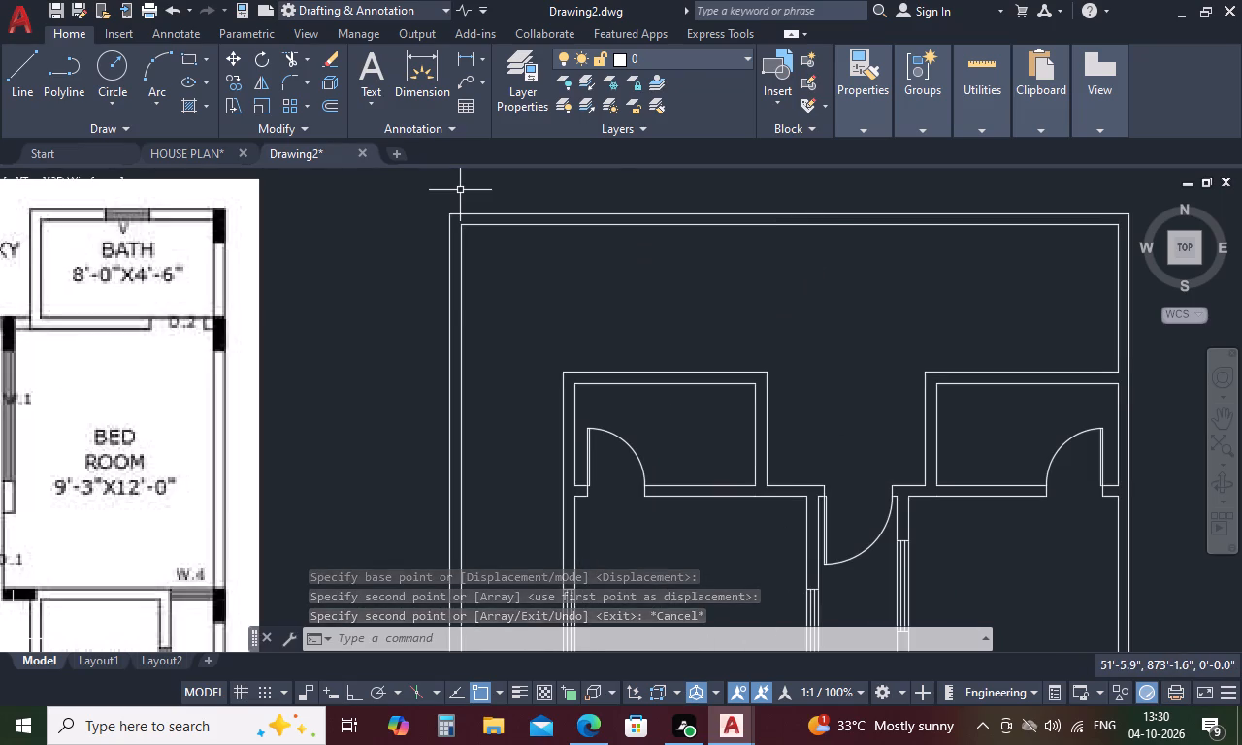
pyautogui.press('l')
pyautogui.press('Return')
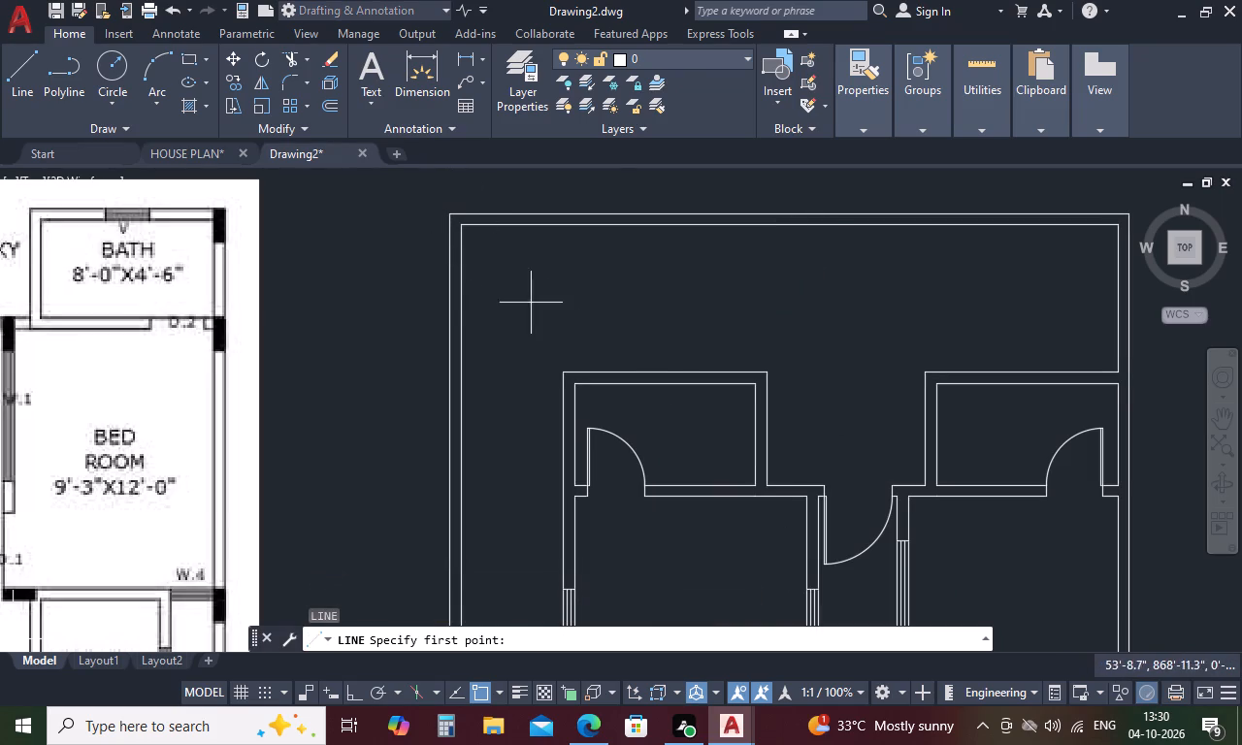
pyautogui.click(665, 386)
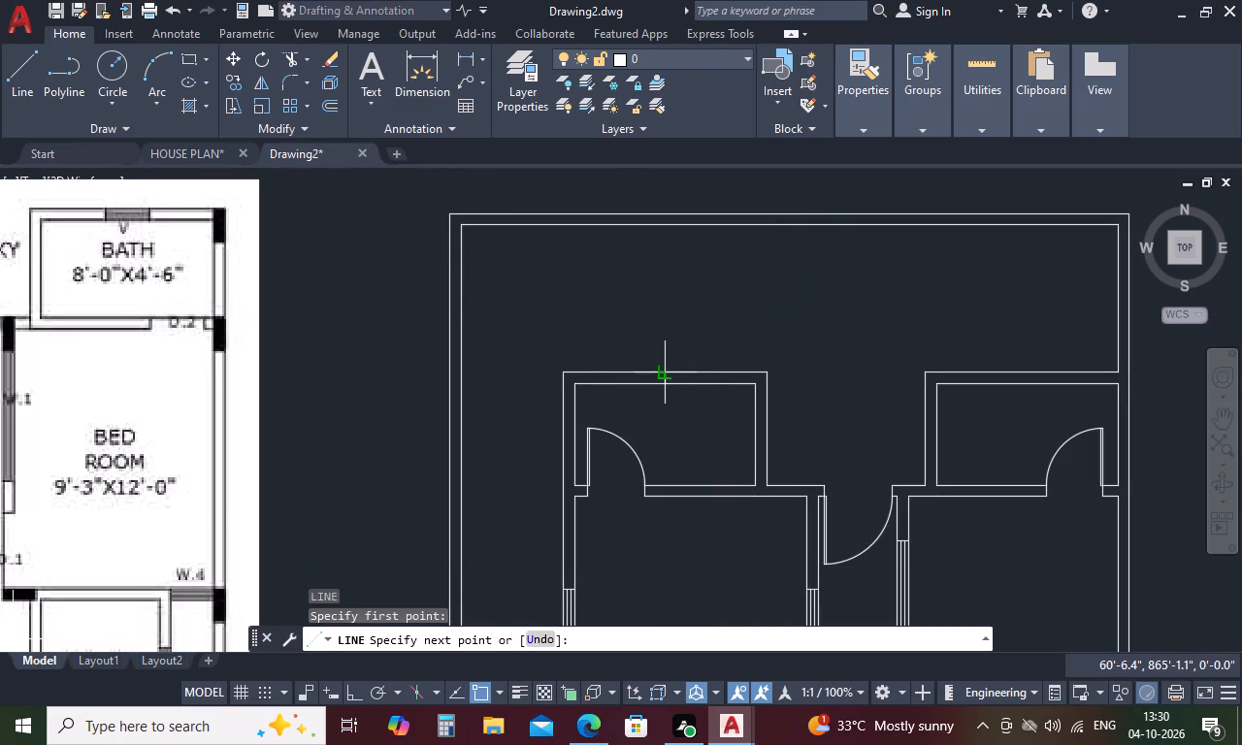
pyautogui.click(664, 366)
pyautogui.press('Escape')
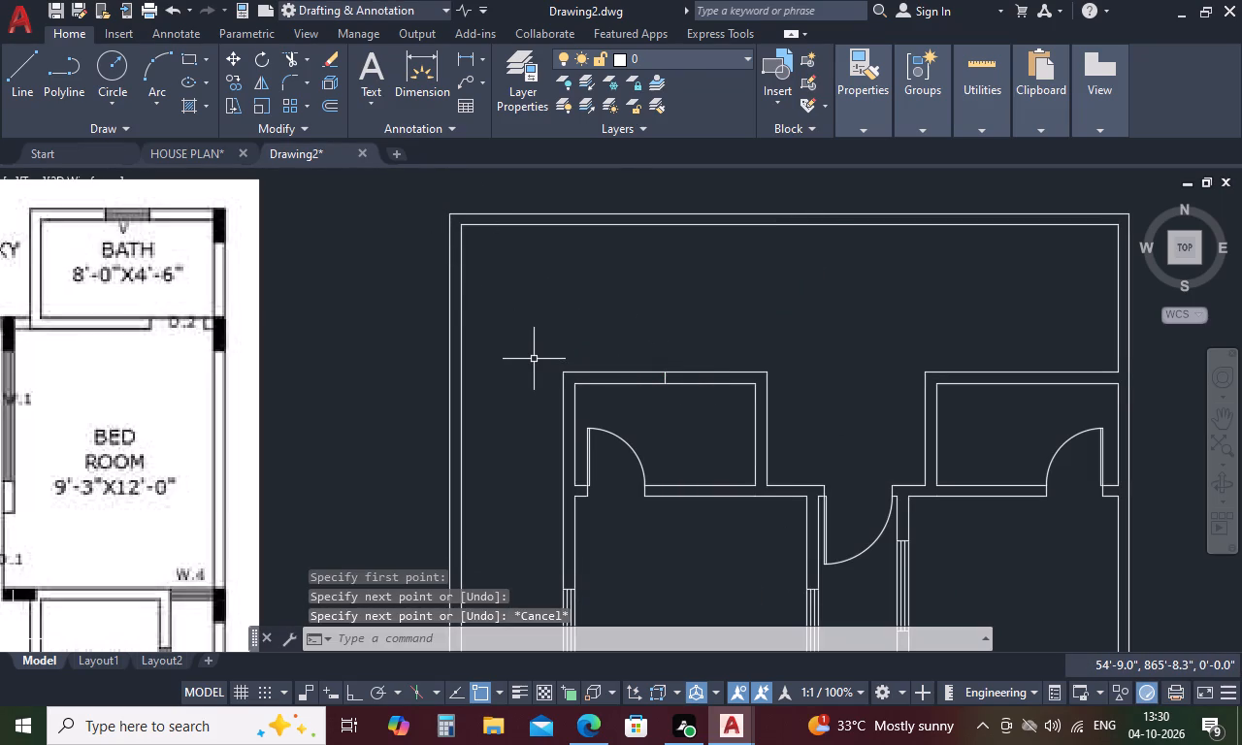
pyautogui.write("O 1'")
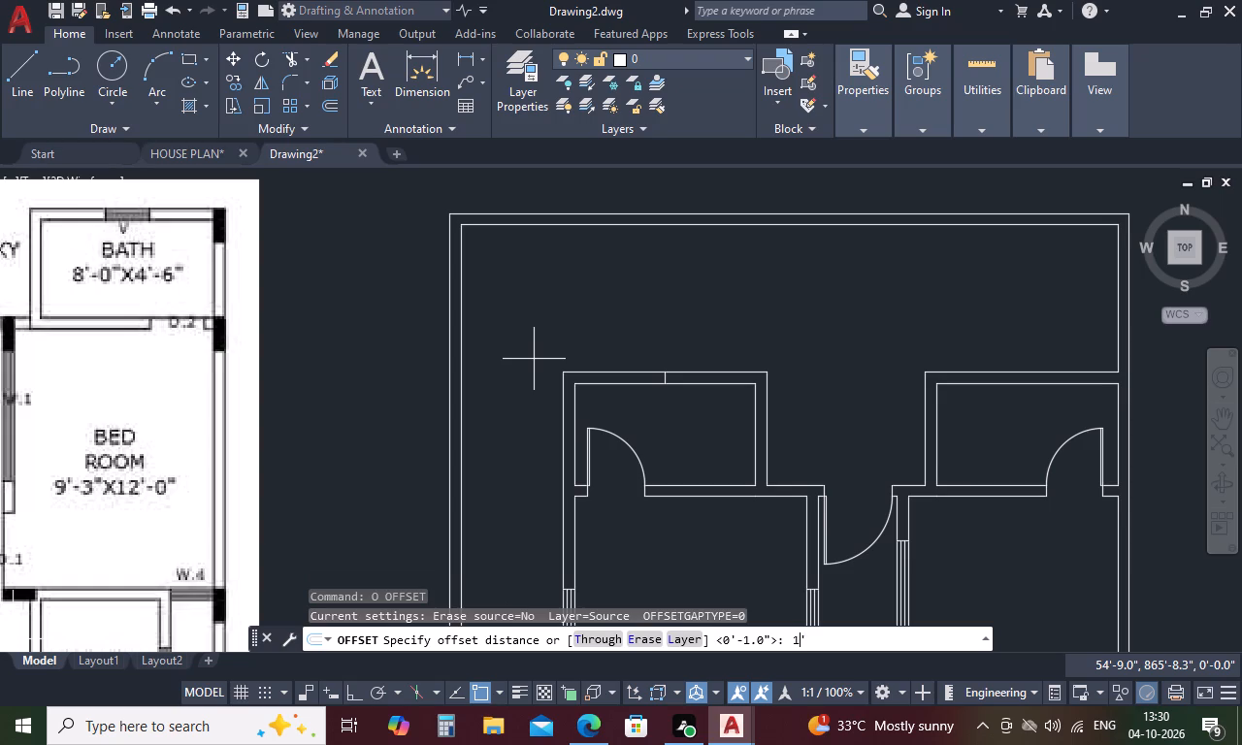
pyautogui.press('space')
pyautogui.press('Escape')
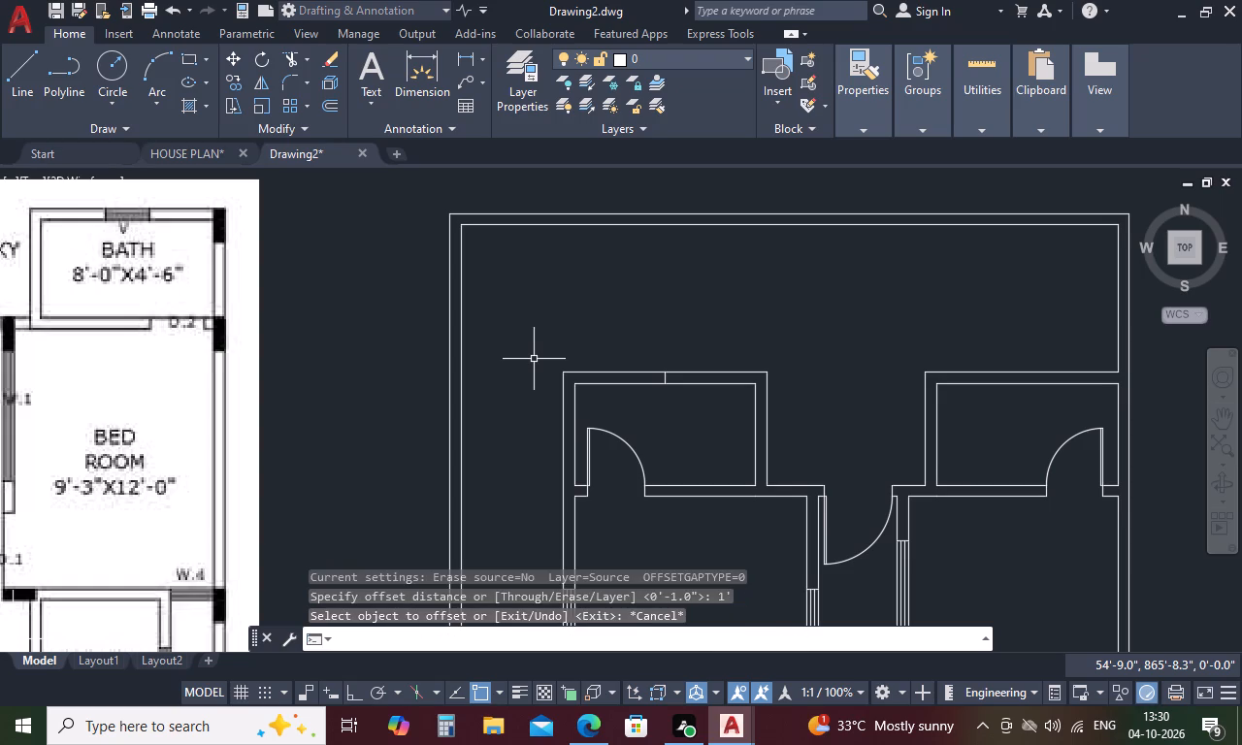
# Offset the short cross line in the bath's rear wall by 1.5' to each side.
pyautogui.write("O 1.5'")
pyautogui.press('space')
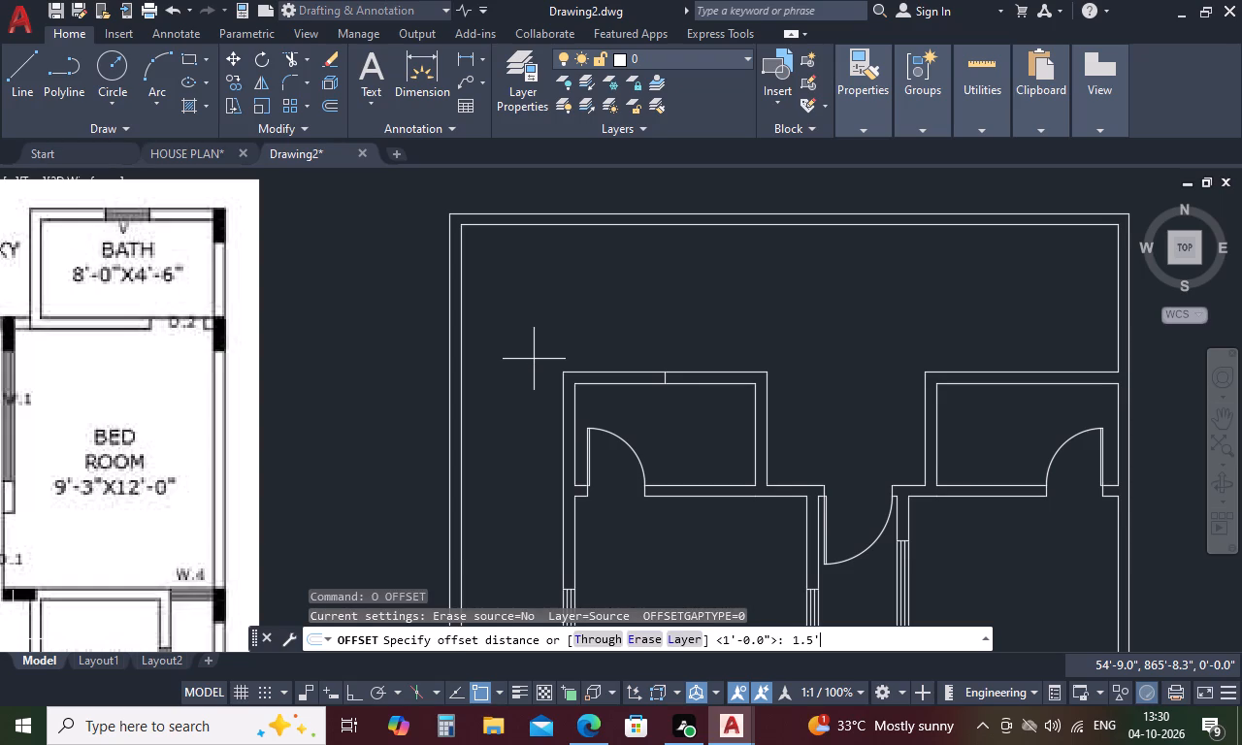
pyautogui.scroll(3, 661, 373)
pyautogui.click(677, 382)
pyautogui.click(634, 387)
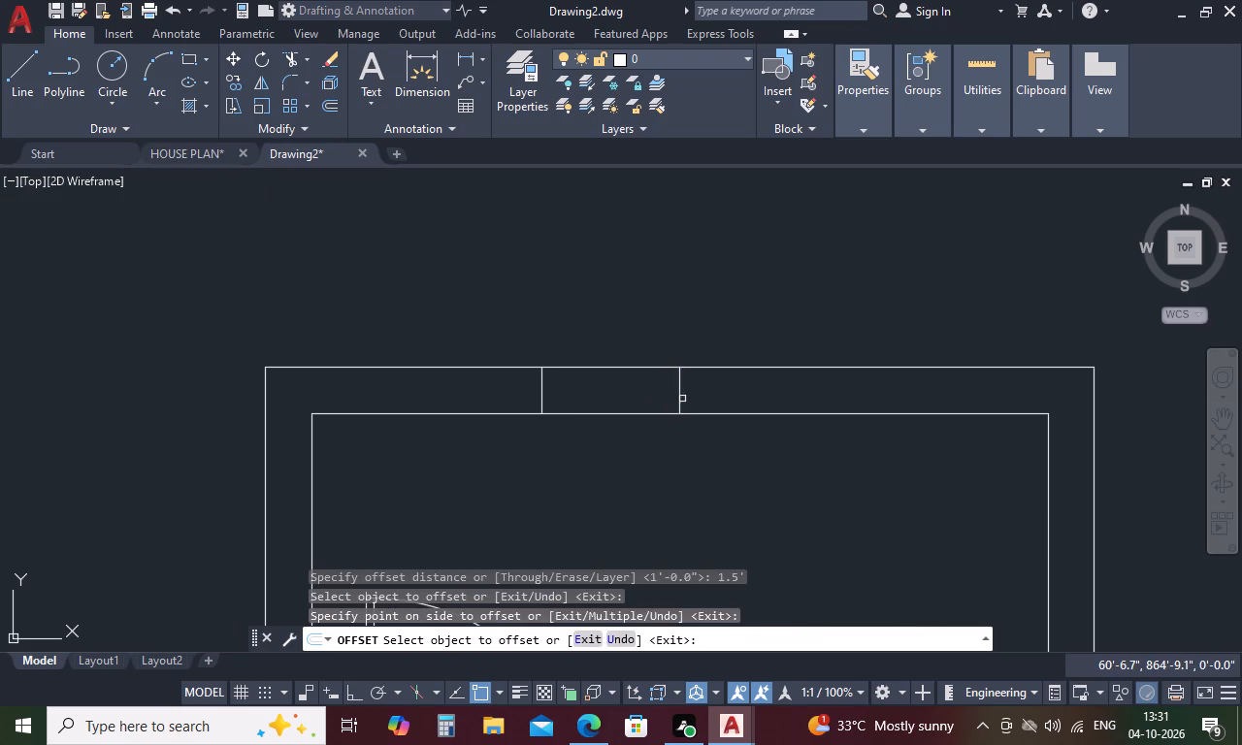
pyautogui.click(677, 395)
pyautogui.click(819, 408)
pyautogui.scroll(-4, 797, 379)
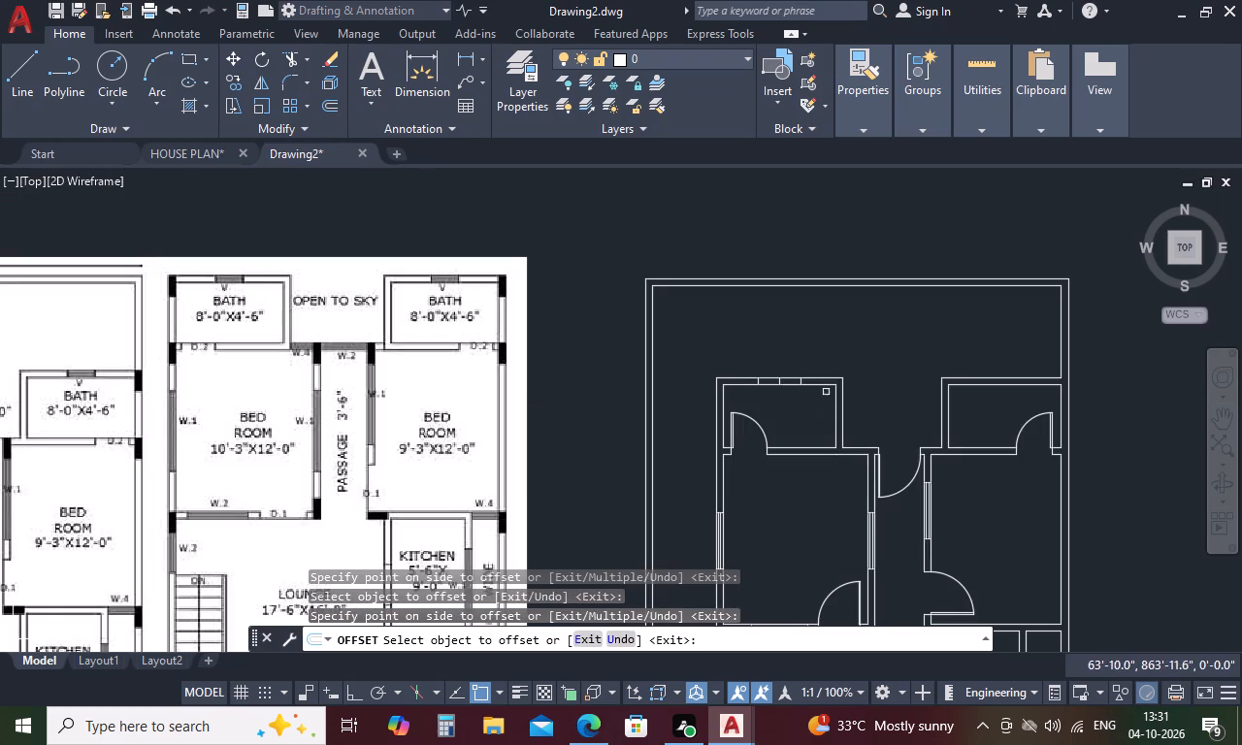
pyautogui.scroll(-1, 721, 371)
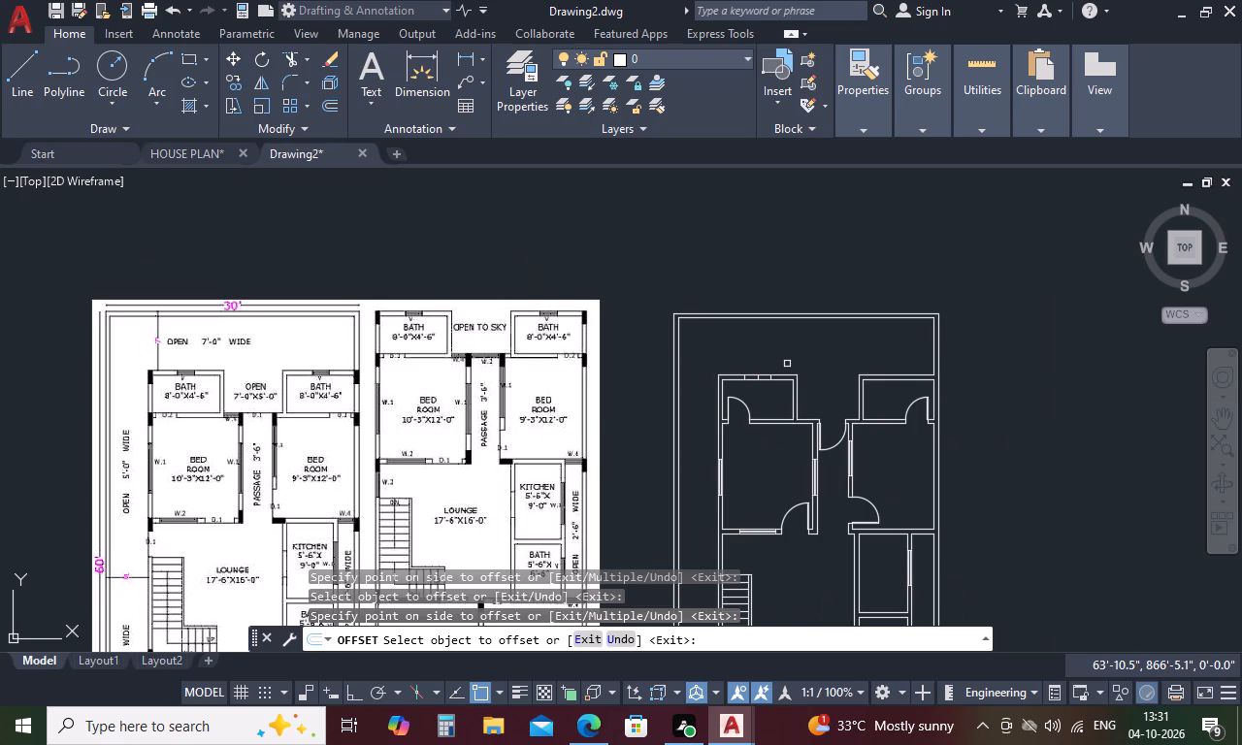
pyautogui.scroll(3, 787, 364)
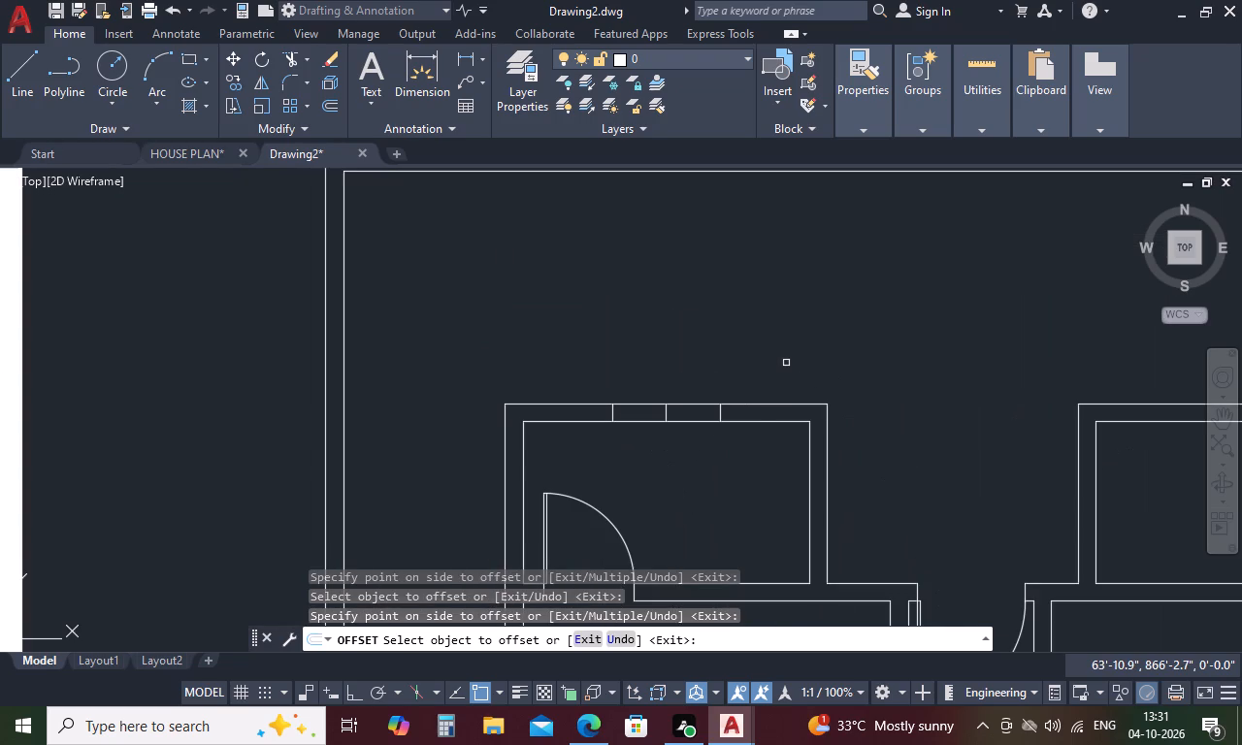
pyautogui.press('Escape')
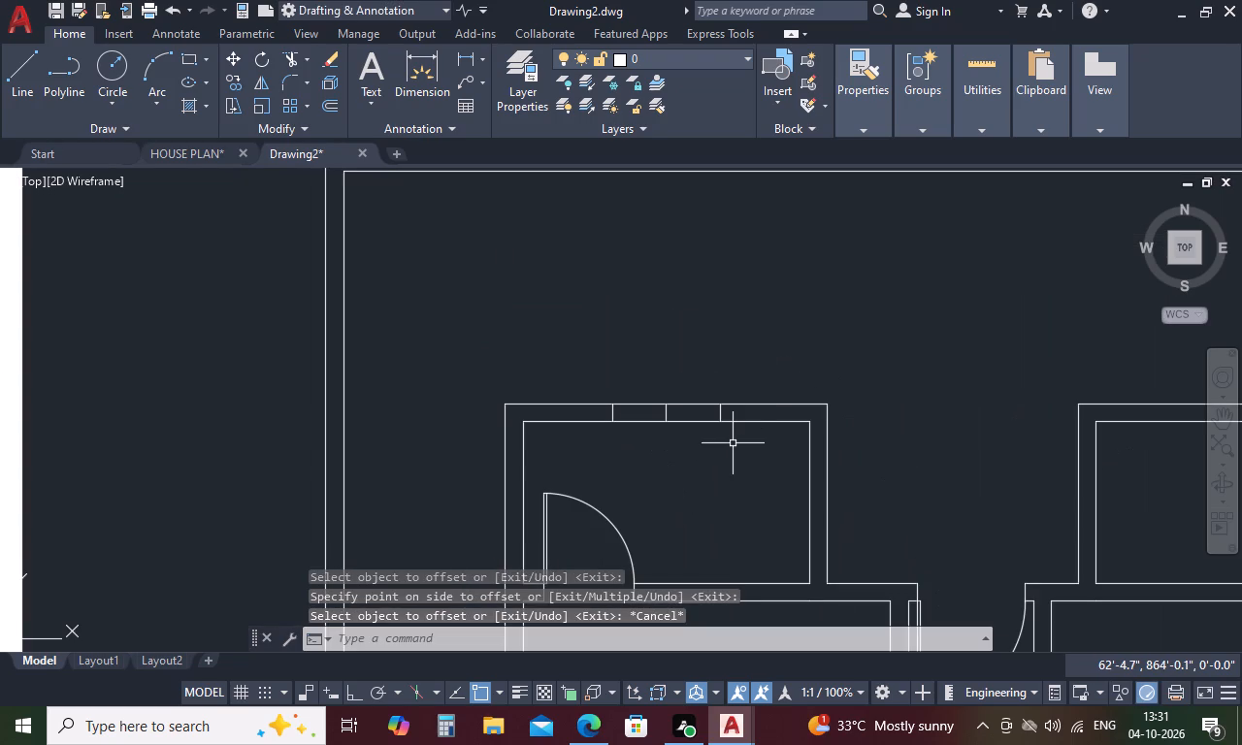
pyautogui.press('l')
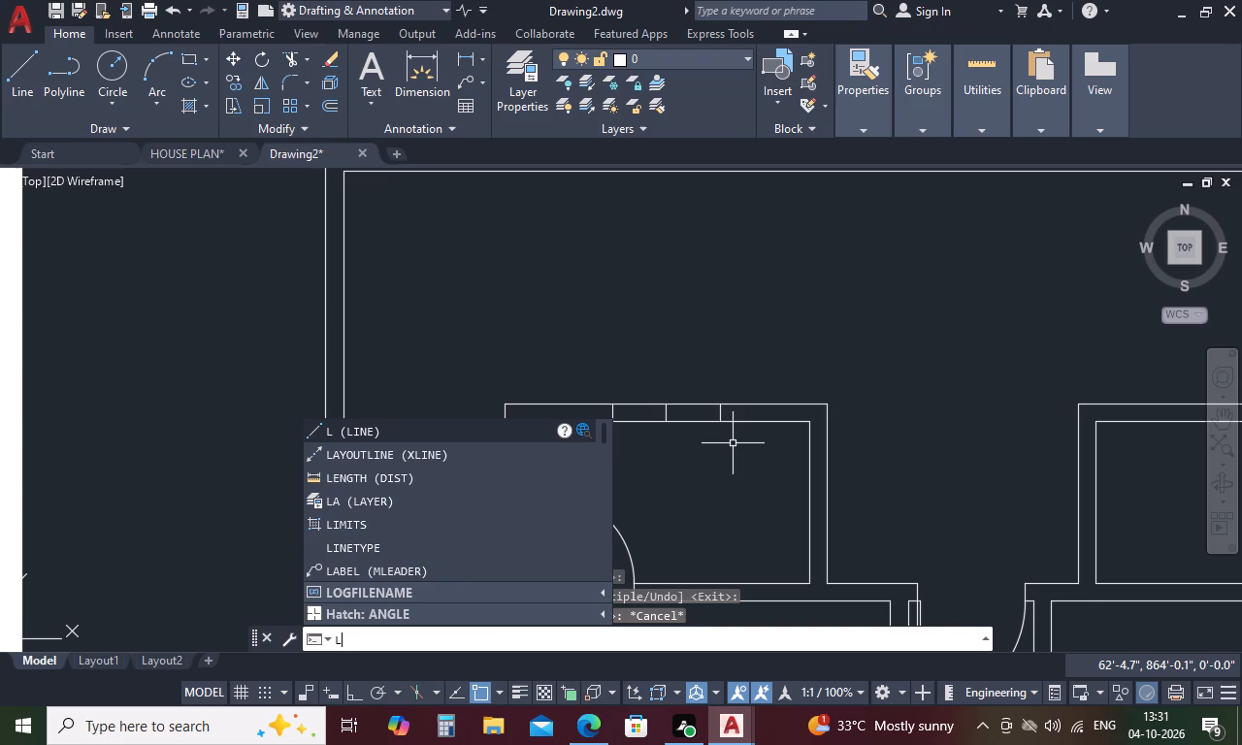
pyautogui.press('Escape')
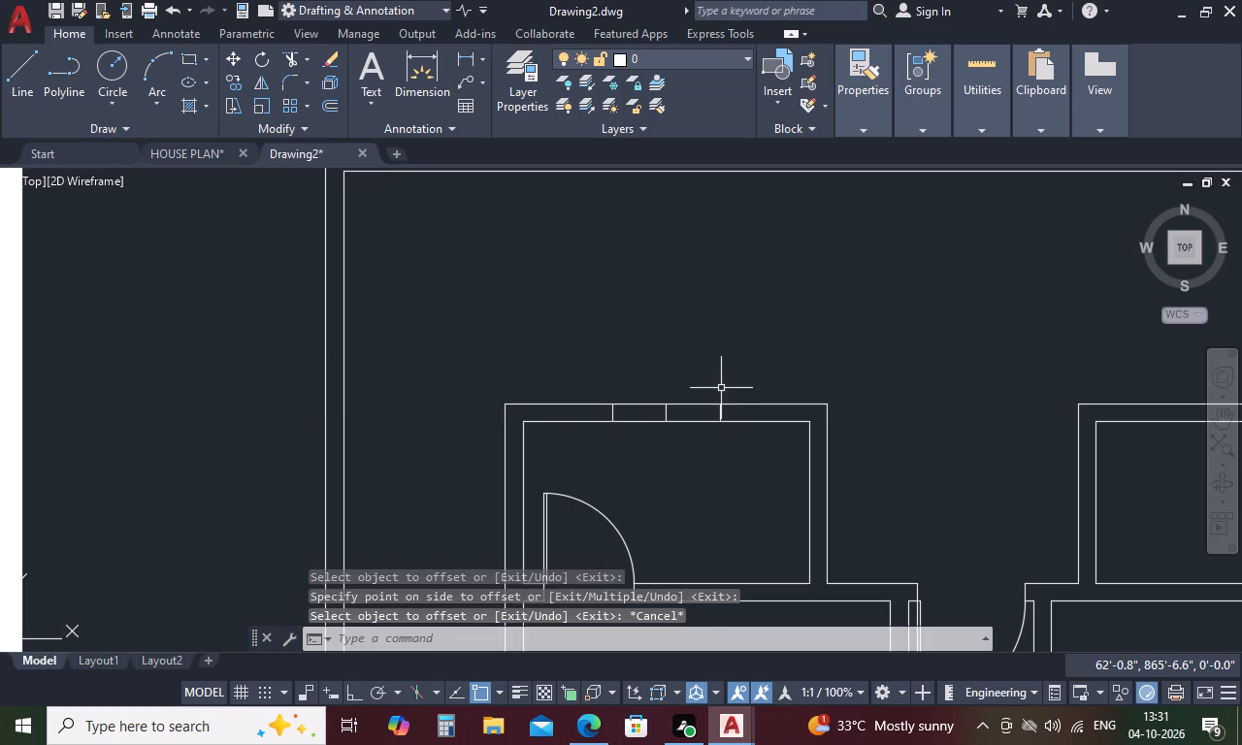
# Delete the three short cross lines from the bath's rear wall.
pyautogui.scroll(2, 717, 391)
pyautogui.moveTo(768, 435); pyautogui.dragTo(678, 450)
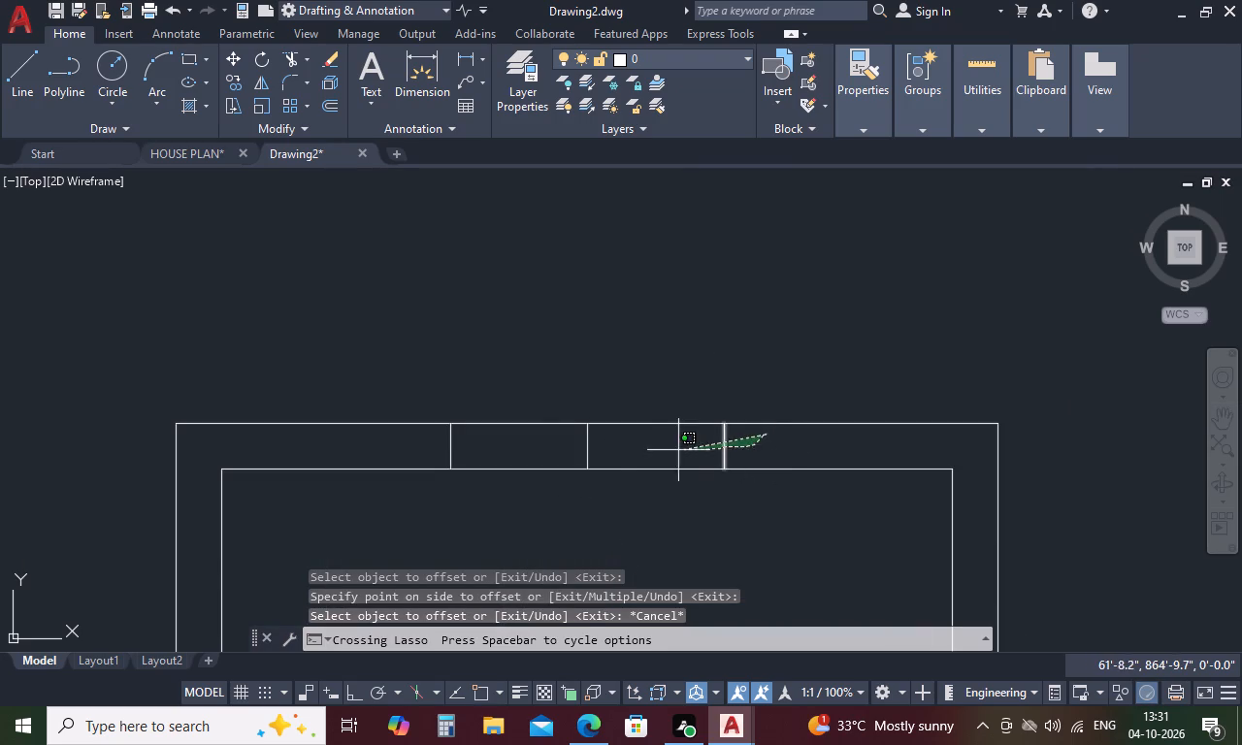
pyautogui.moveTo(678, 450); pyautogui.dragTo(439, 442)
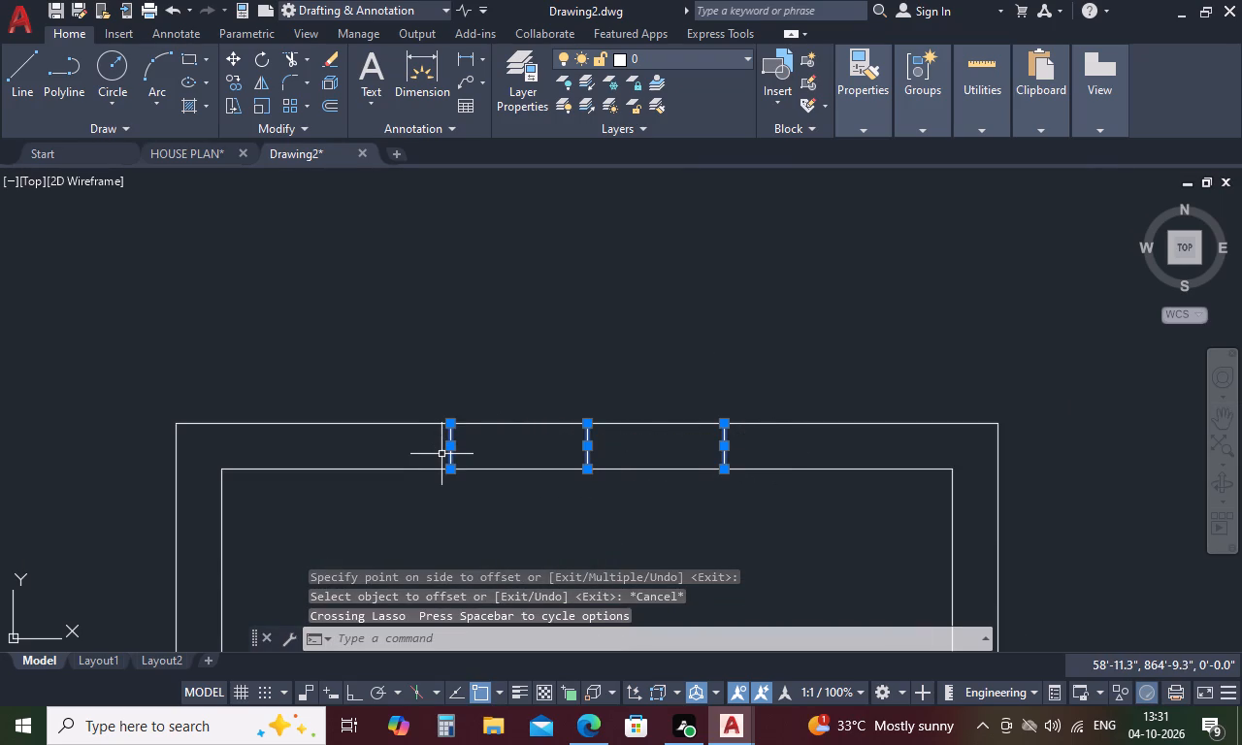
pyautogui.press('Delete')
# Draw a short line across the thickness of the bath's rear wall, from the inner face's midpoint to the outer face.
pyautogui.press('l')
pyautogui.press('Return')
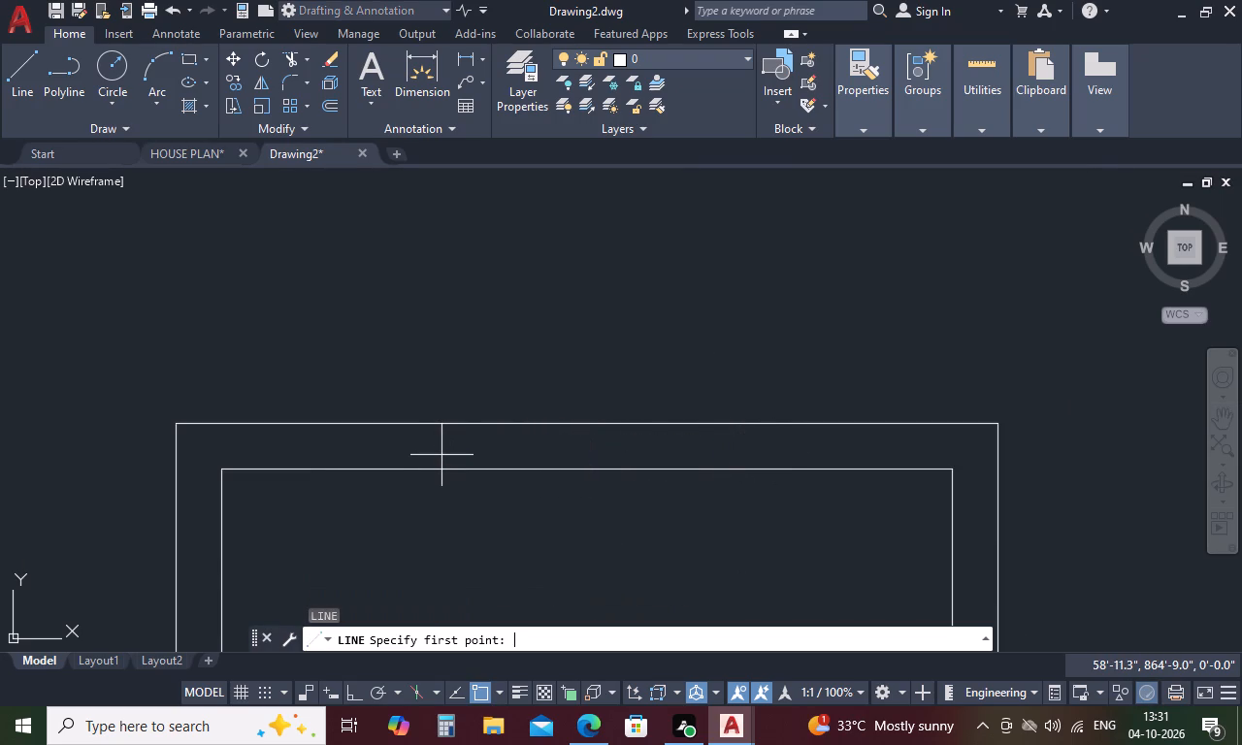
pyautogui.click(588, 469)
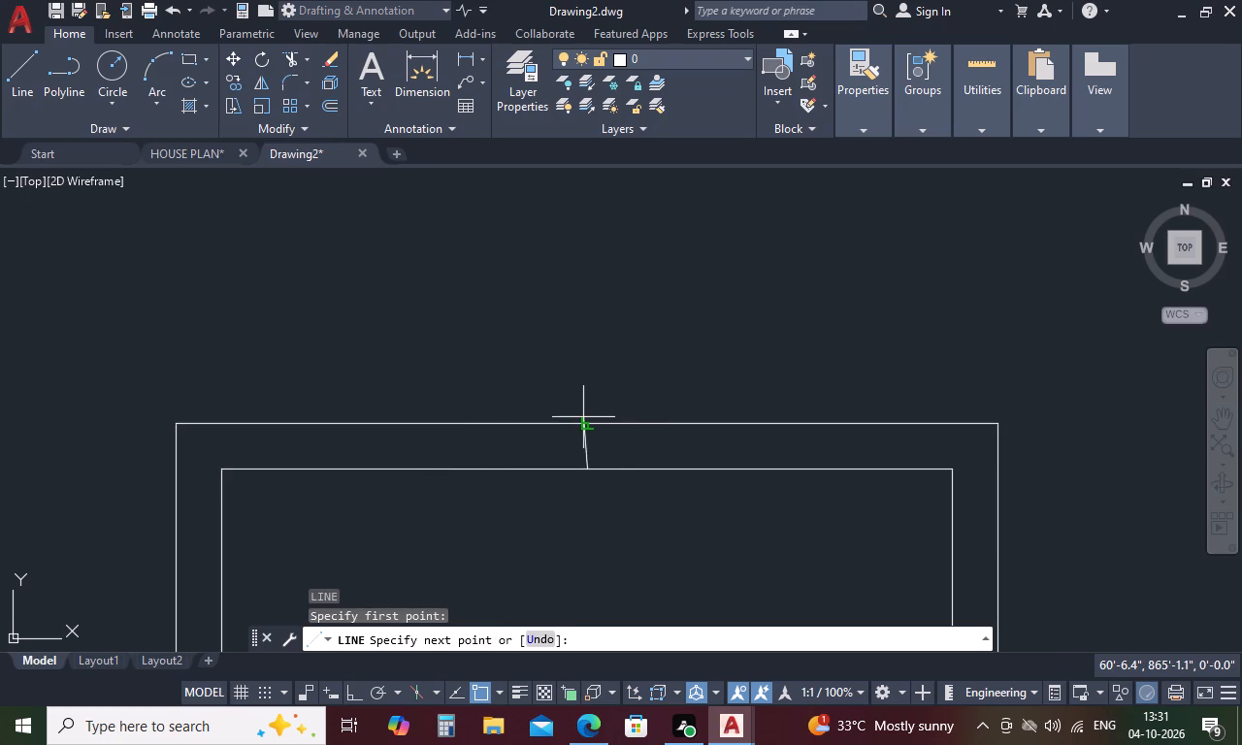
pyautogui.click(583, 421)
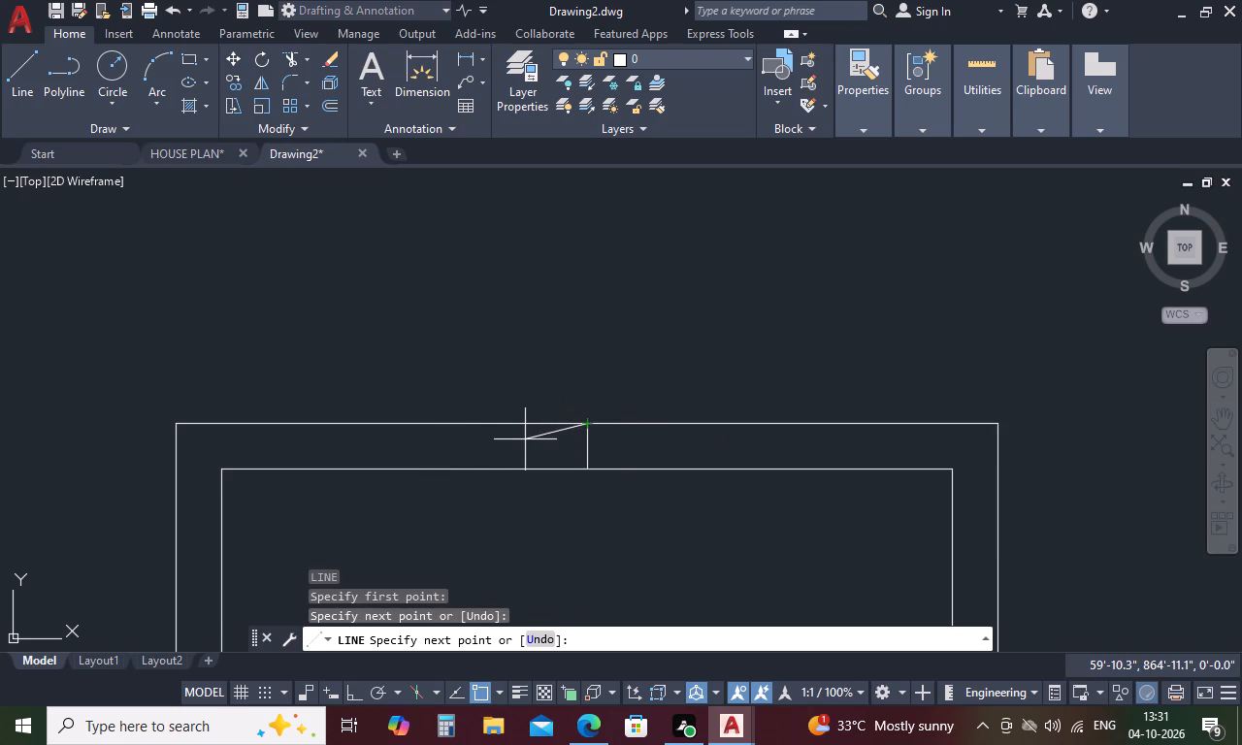
pyautogui.press('Escape')
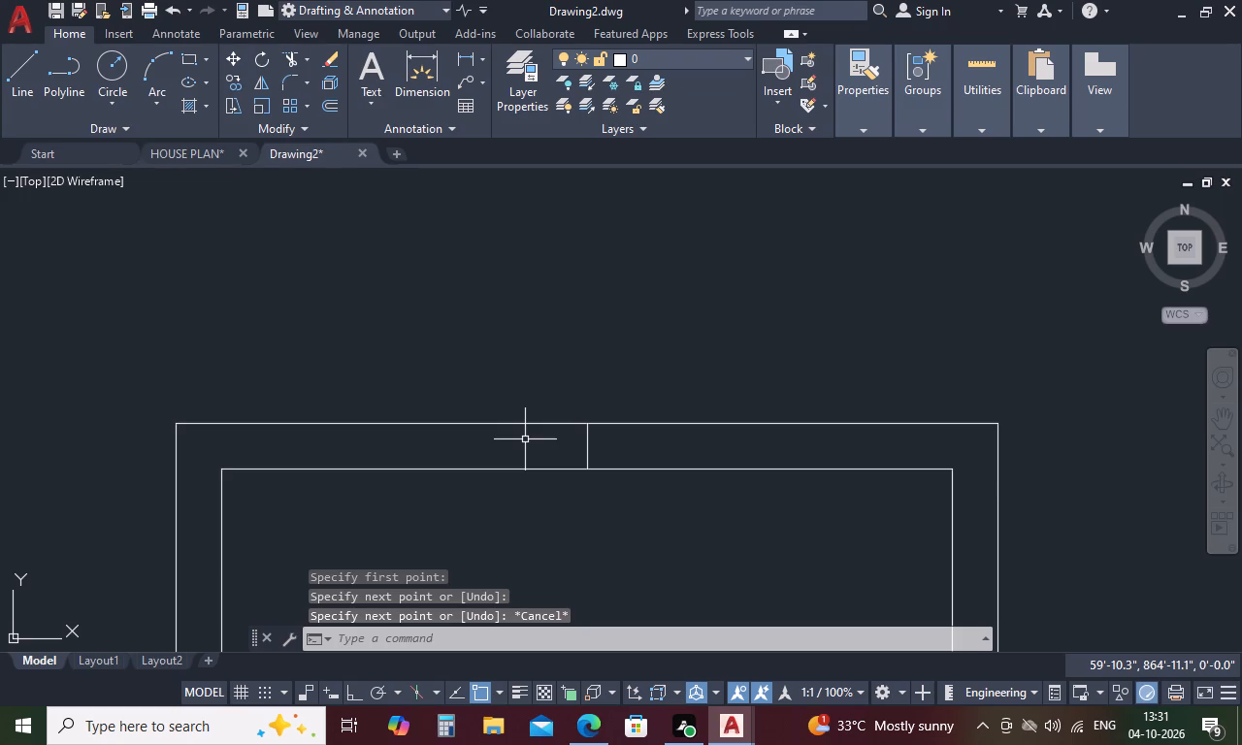
# Offset the short cross line in the bath's rear wall by 1.2' to each side to form the ventilator's ends.
pyautogui.press('o')
pyautogui.press('Return')
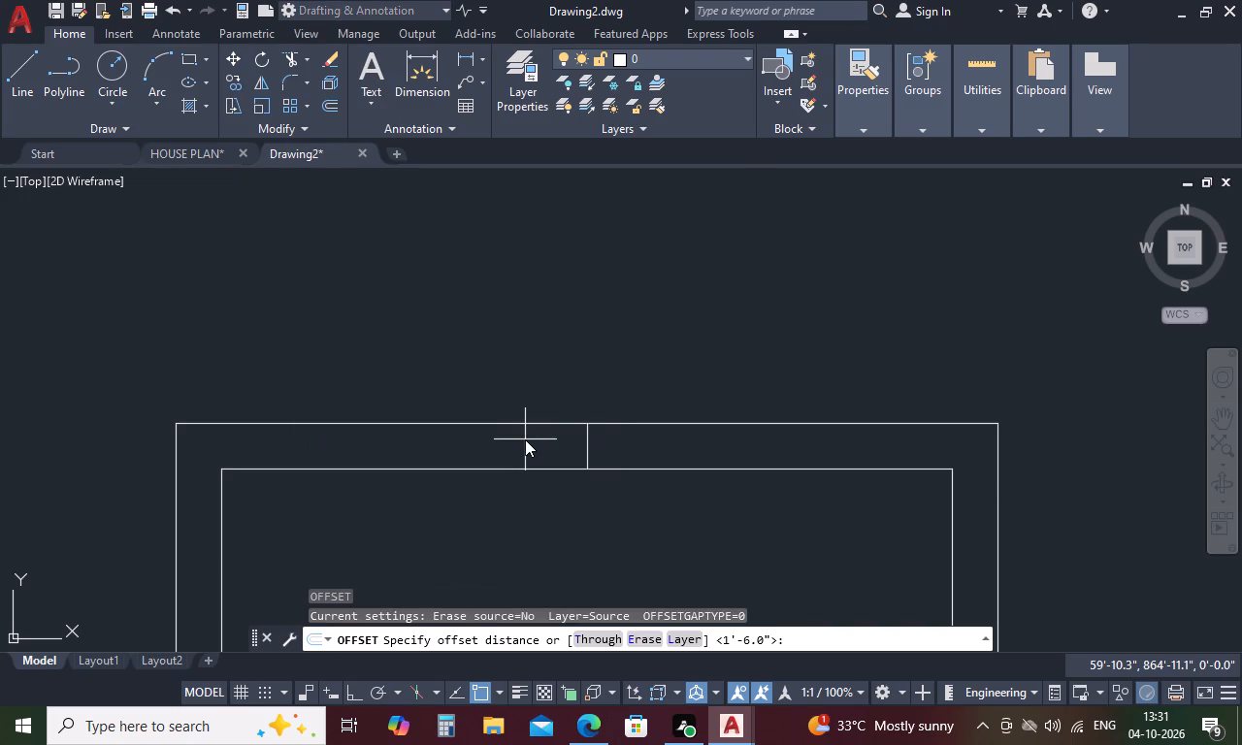
pyautogui.write('1.2')
pyautogui.press("'")
pyautogui.press('BackSpace')
pyautogui.press("'")
pyautogui.press('Return')
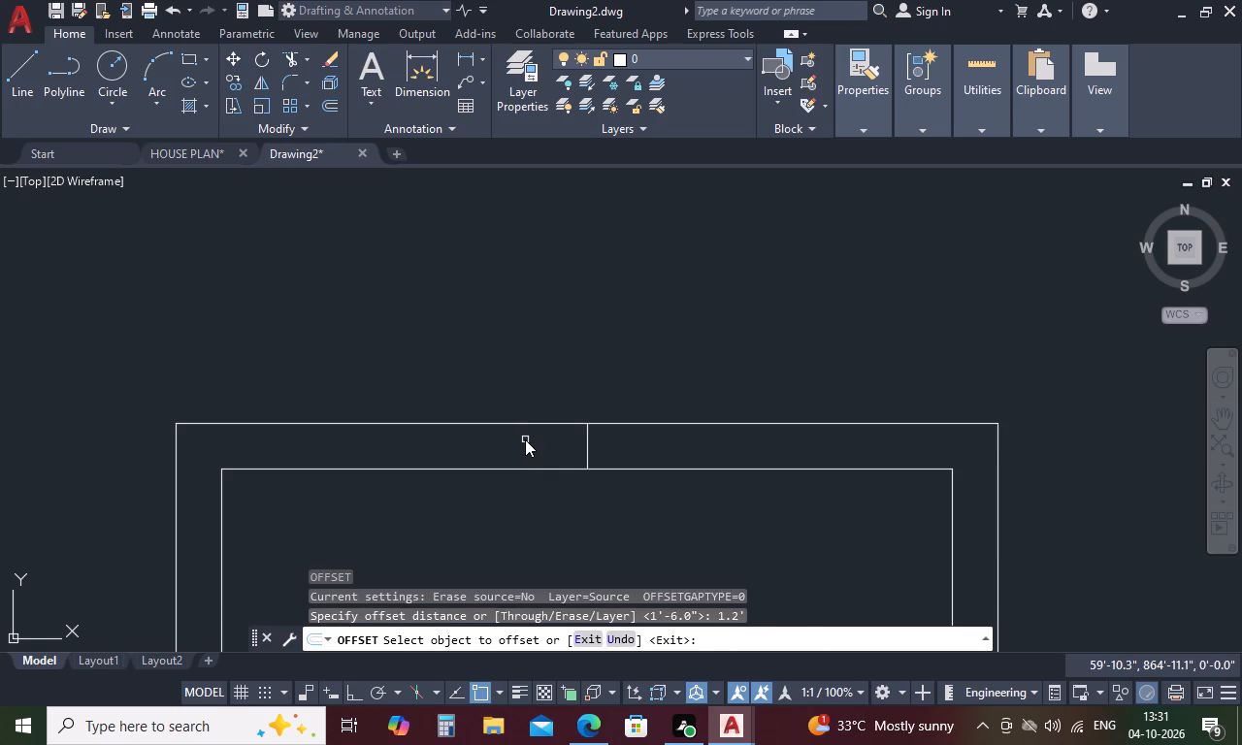
pyautogui.click(586, 452)
pyautogui.click(458, 452)
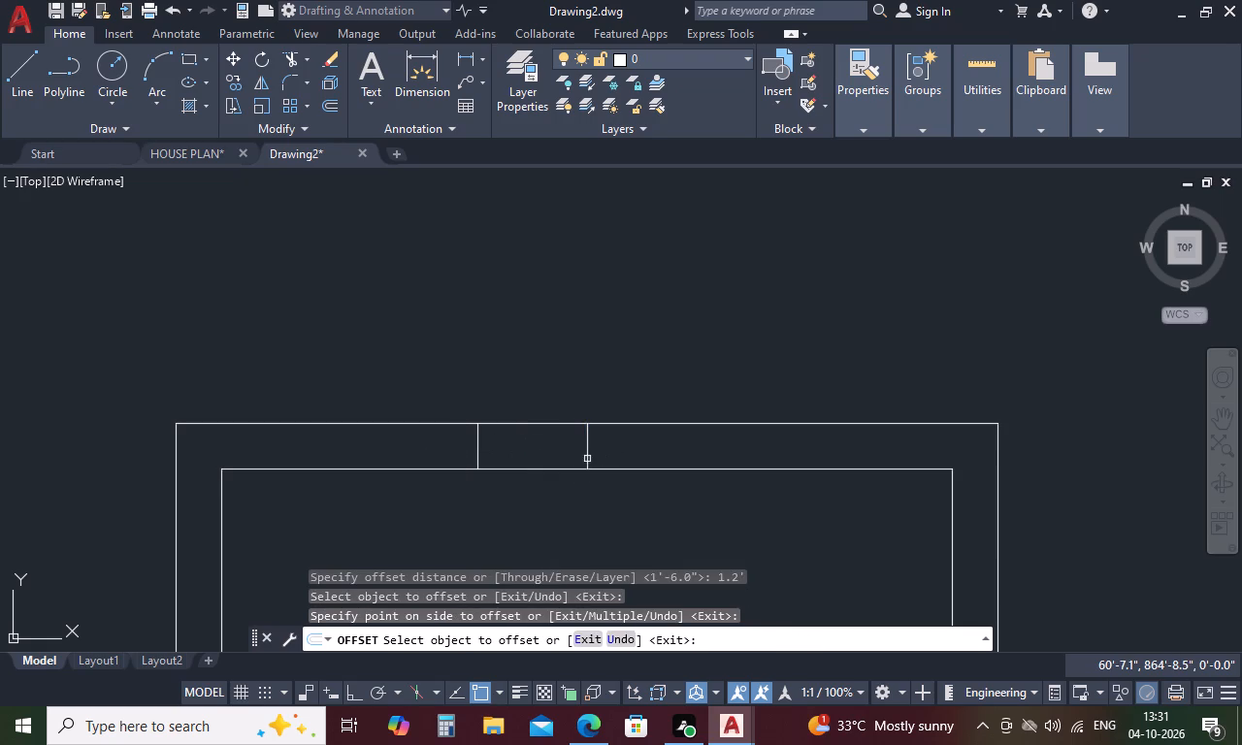
pyautogui.click(588, 453)
pyautogui.click(734, 451)
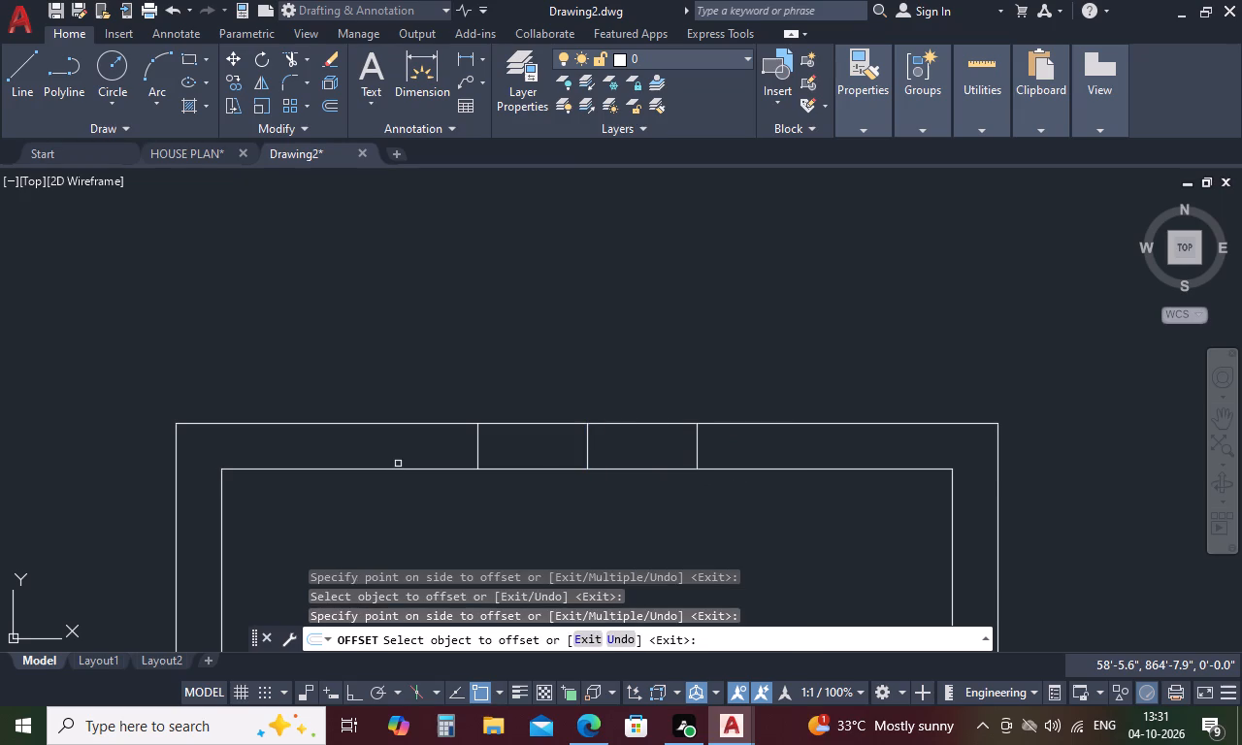
pyautogui.press('Escape')
# Draw a line along the middle of the bath's rear wall, joining the midpoints of the ventilator's two end lines.
pyautogui.write('L')
pyautogui.press('space')
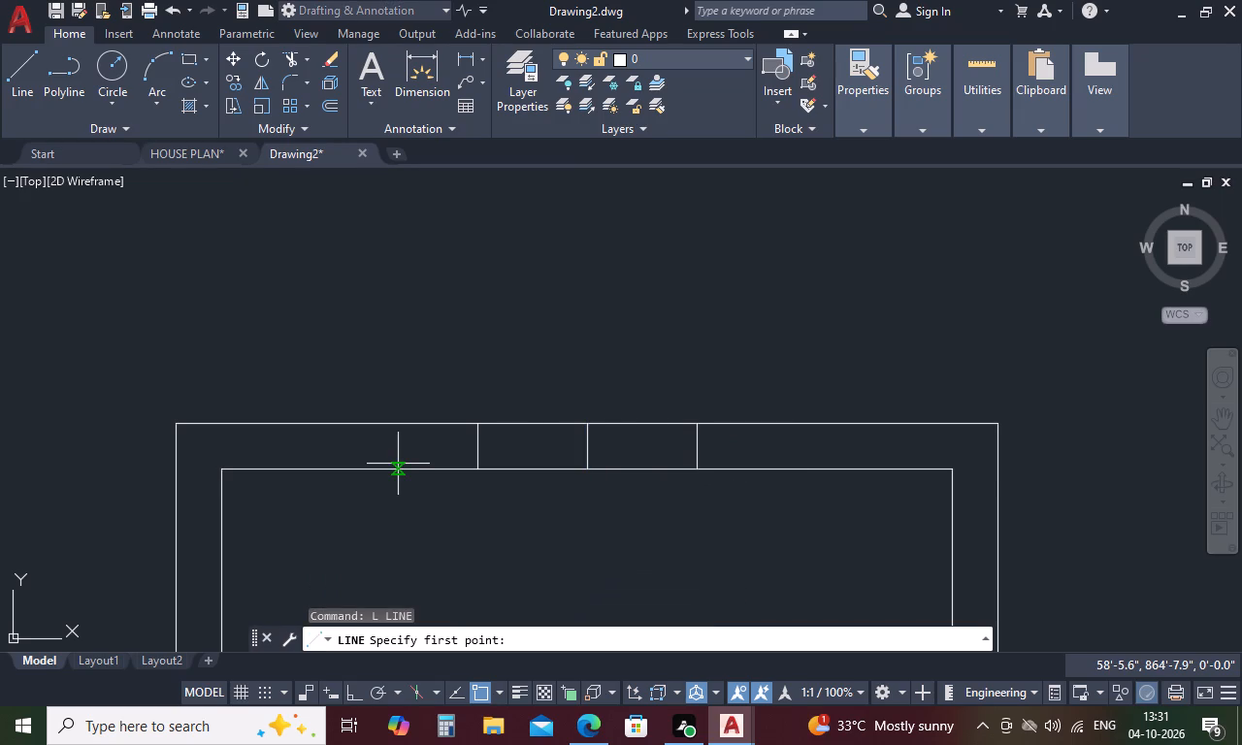
pyautogui.click(481, 450)
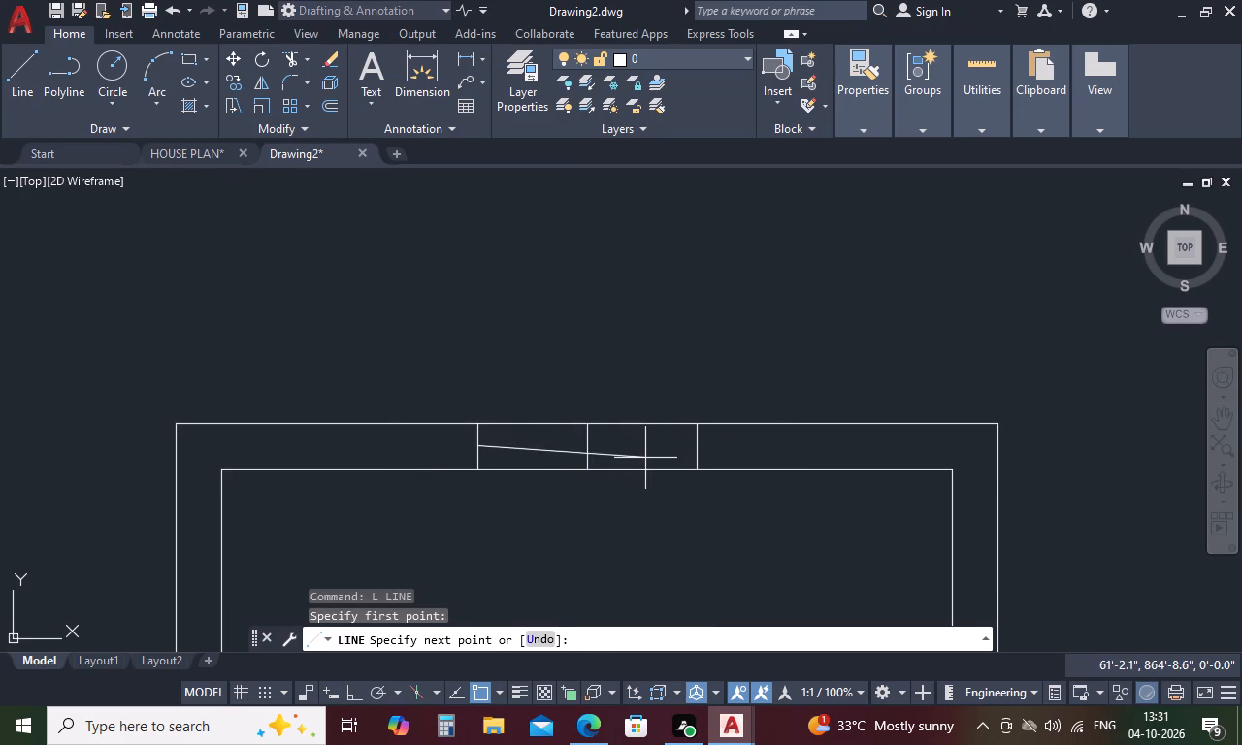
pyautogui.click(693, 445)
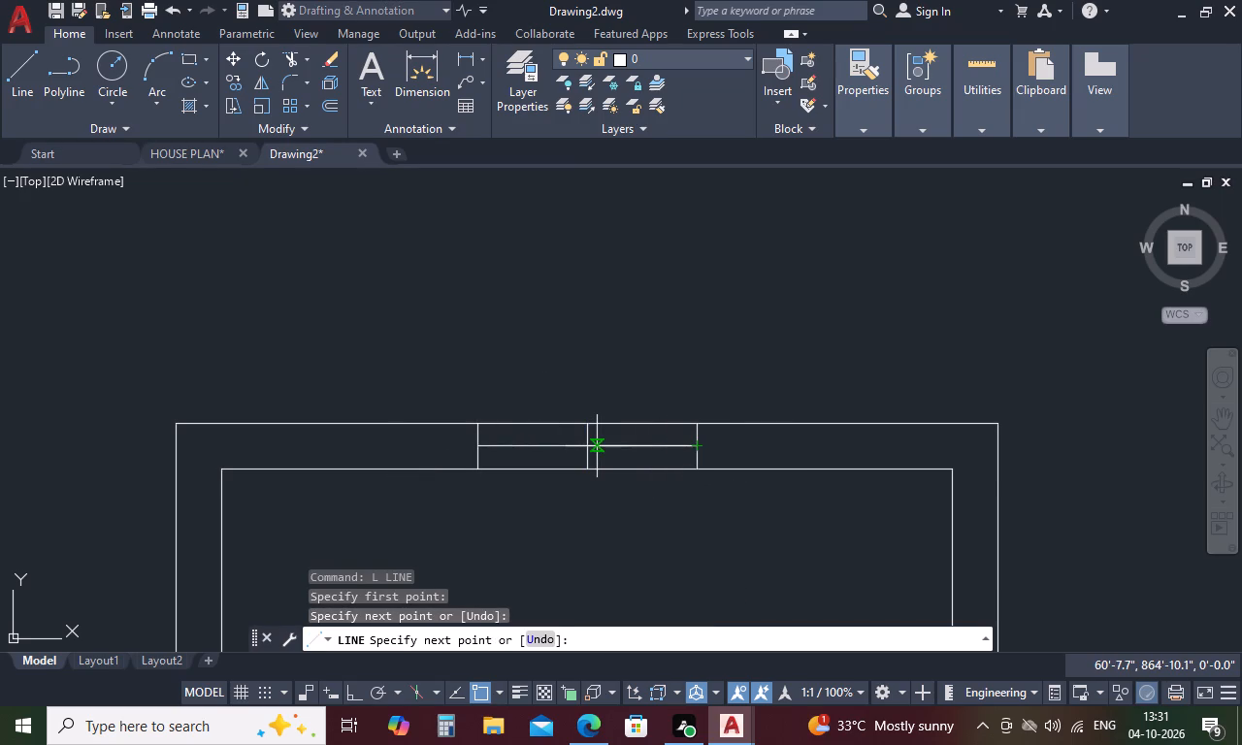
pyautogui.press('Escape')
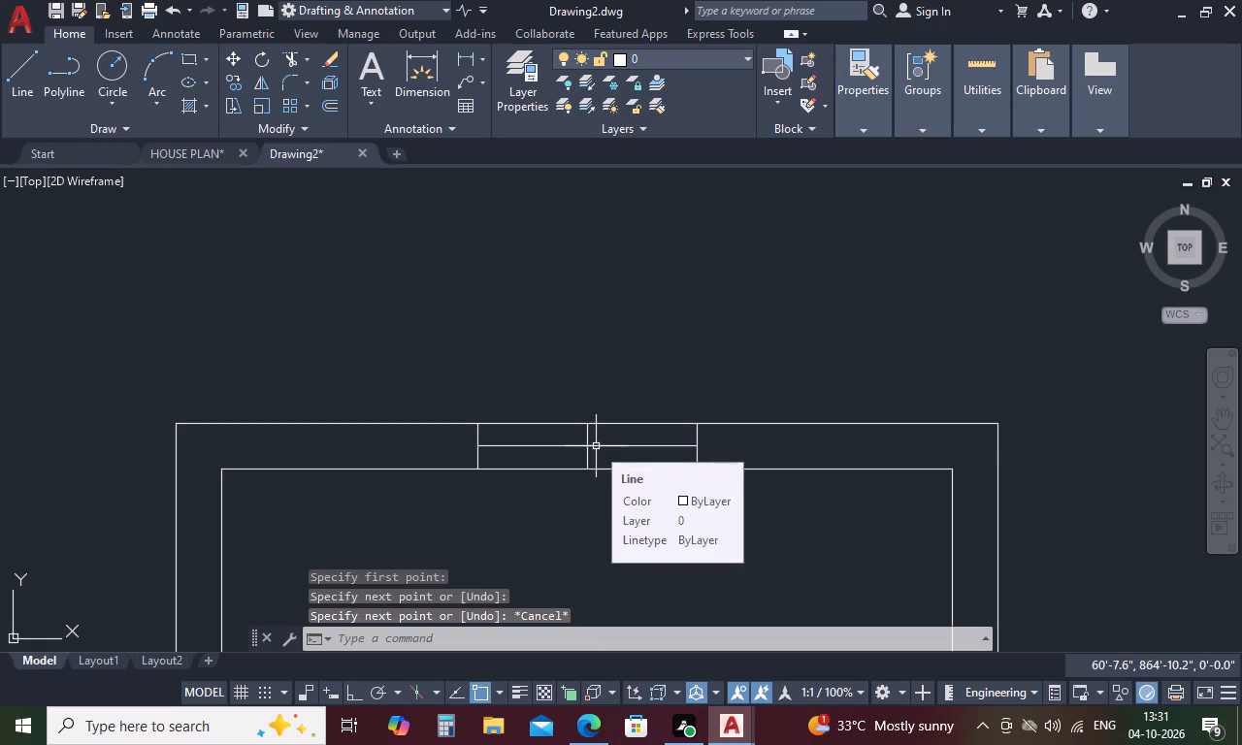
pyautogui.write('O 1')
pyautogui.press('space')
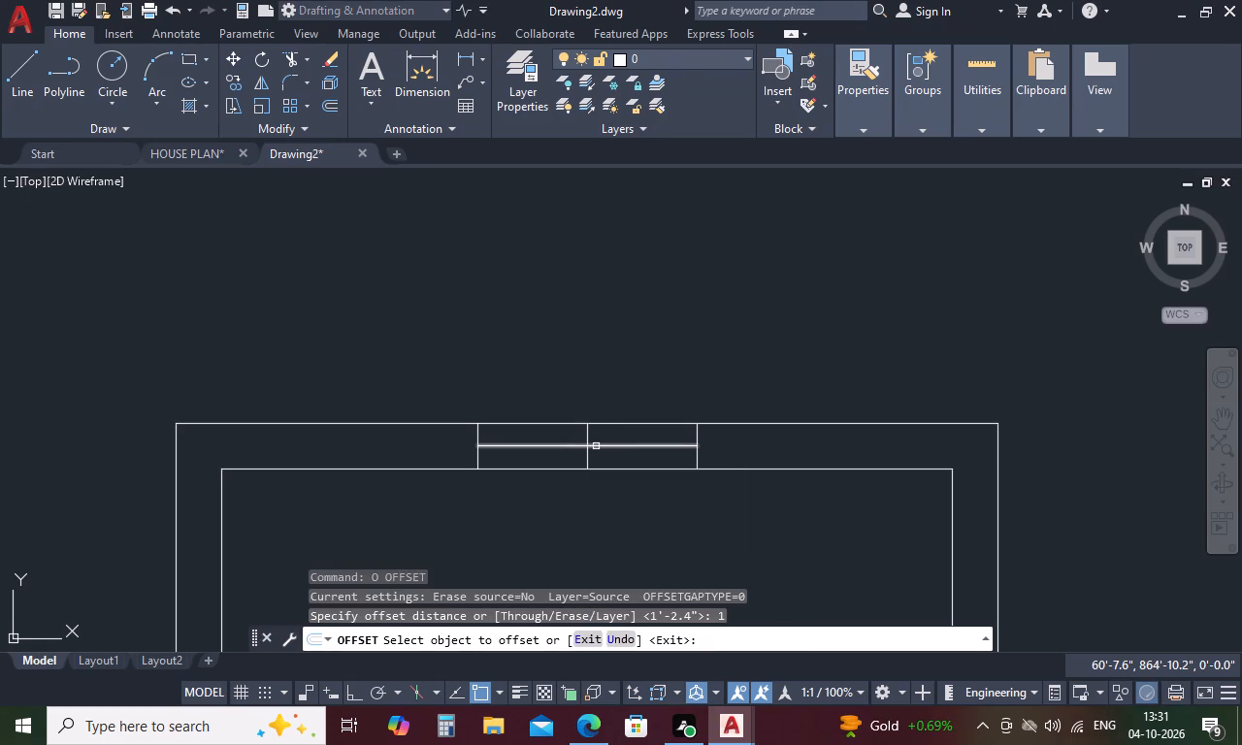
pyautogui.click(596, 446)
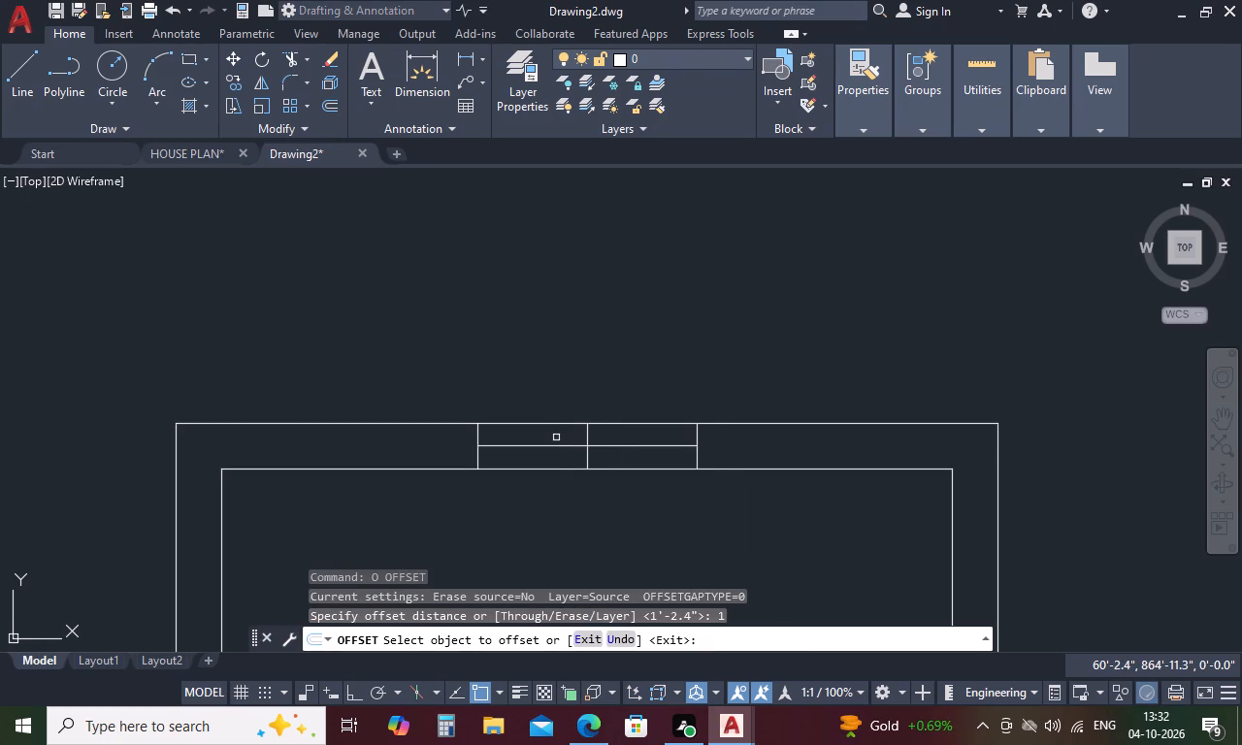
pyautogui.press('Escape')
# Offset the ventilator's lengthwise centre line by 1 inch towards both the outer and the inner wall face.
pyautogui.write('O 1')
pyautogui.press('space')
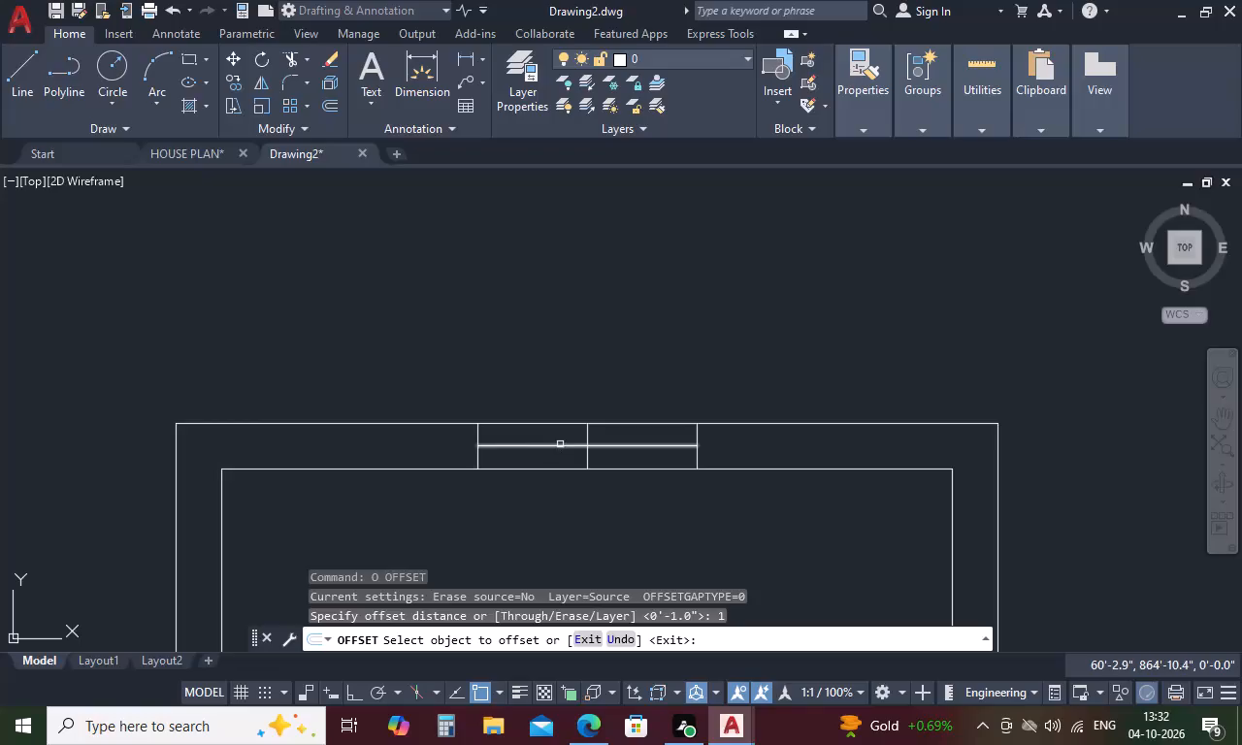
pyautogui.click(570, 448)
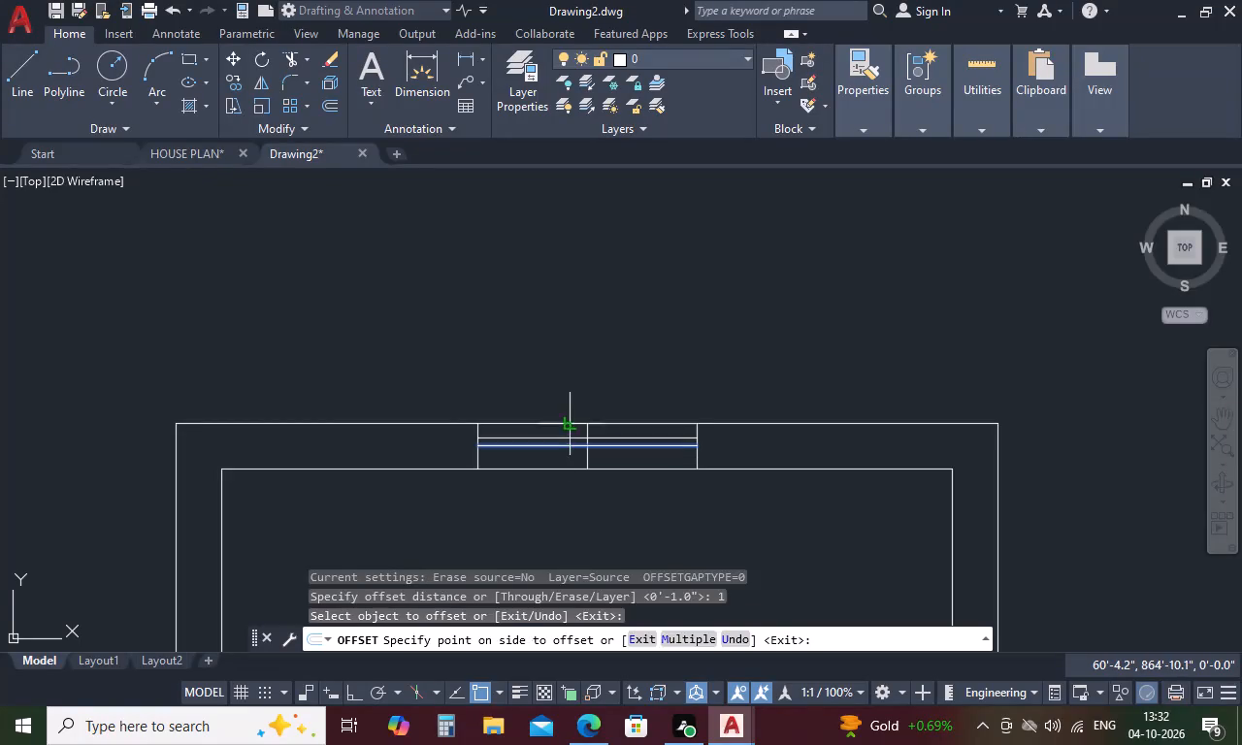
pyautogui.click(570, 404)
pyautogui.click(581, 445)
pyautogui.click(573, 468)
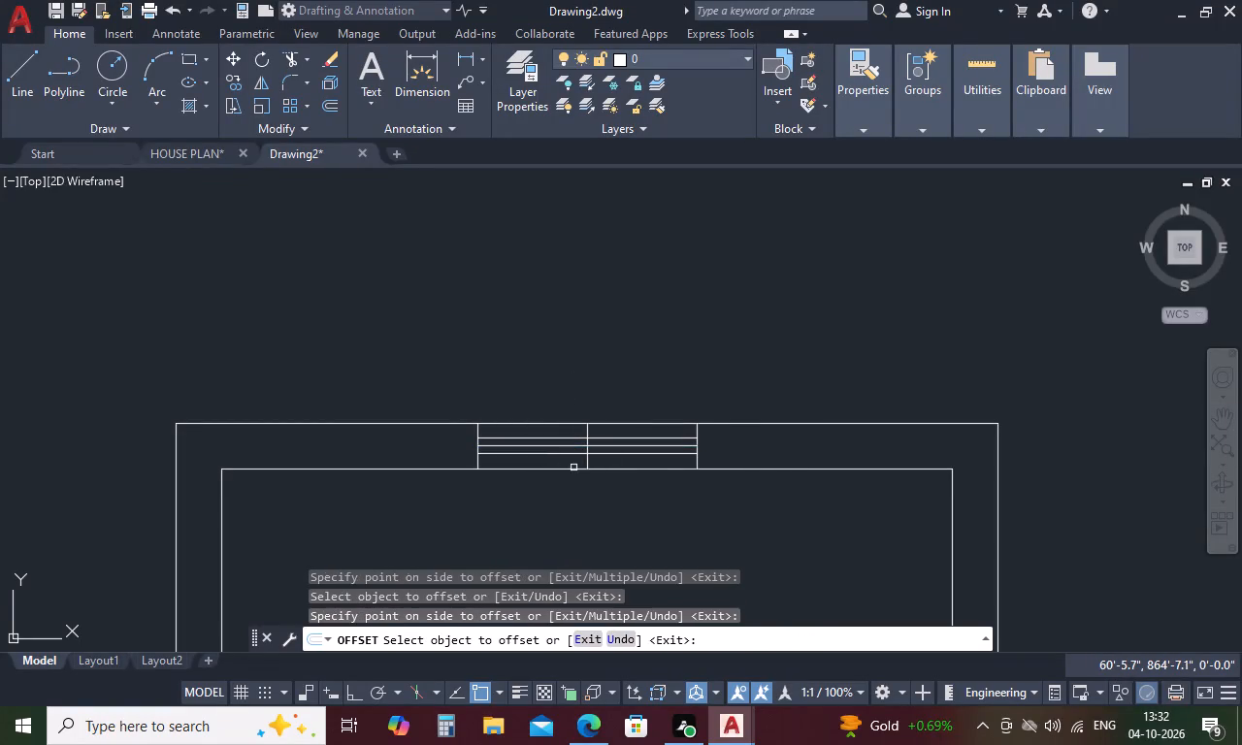
pyautogui.press('Escape')
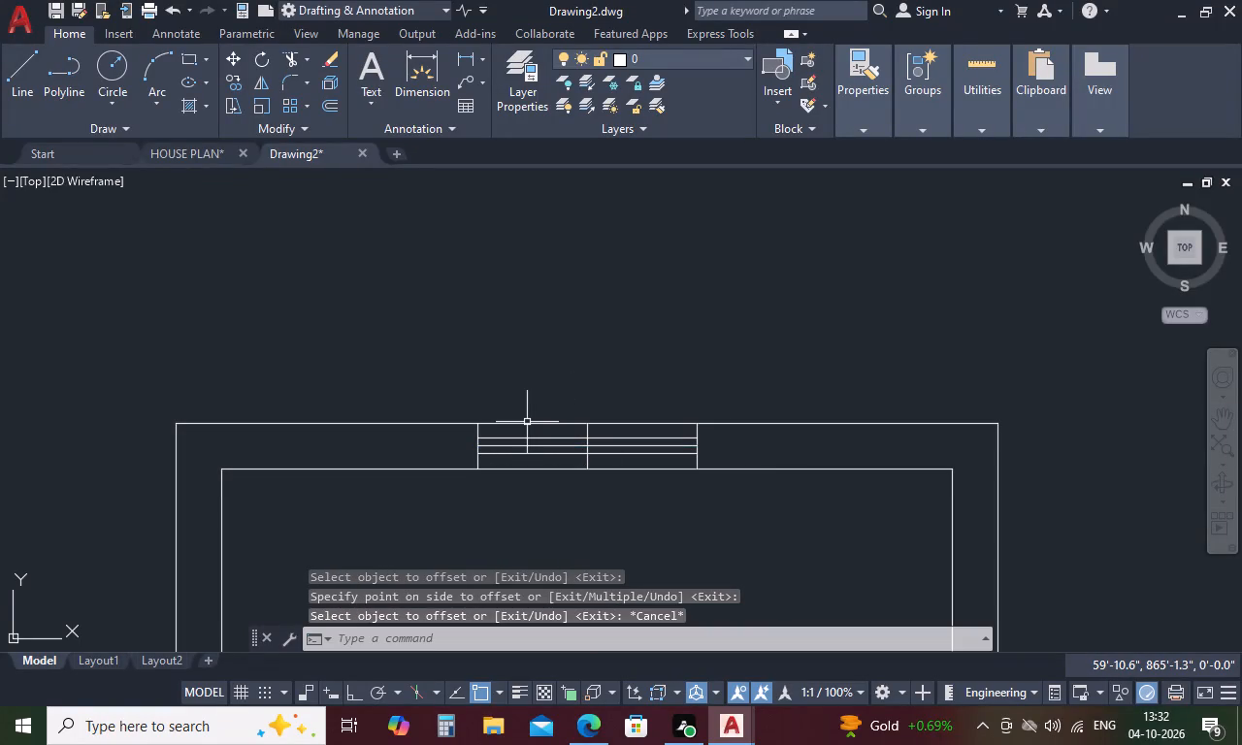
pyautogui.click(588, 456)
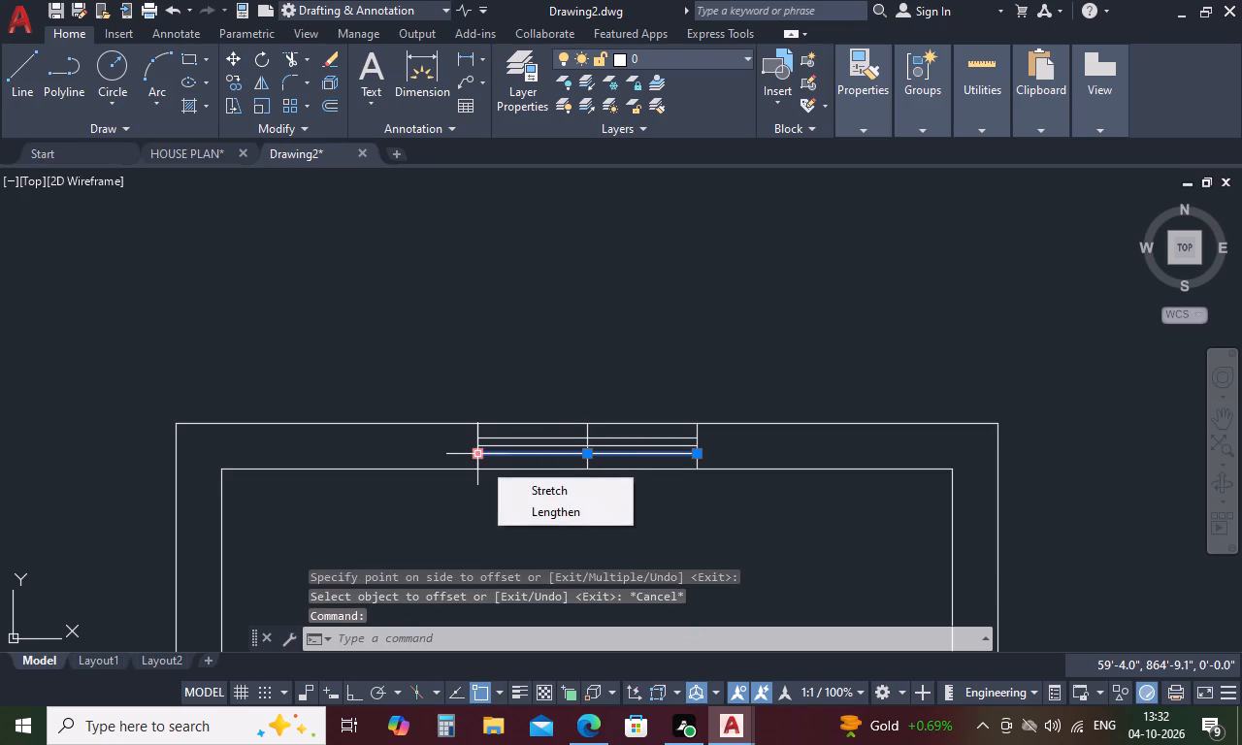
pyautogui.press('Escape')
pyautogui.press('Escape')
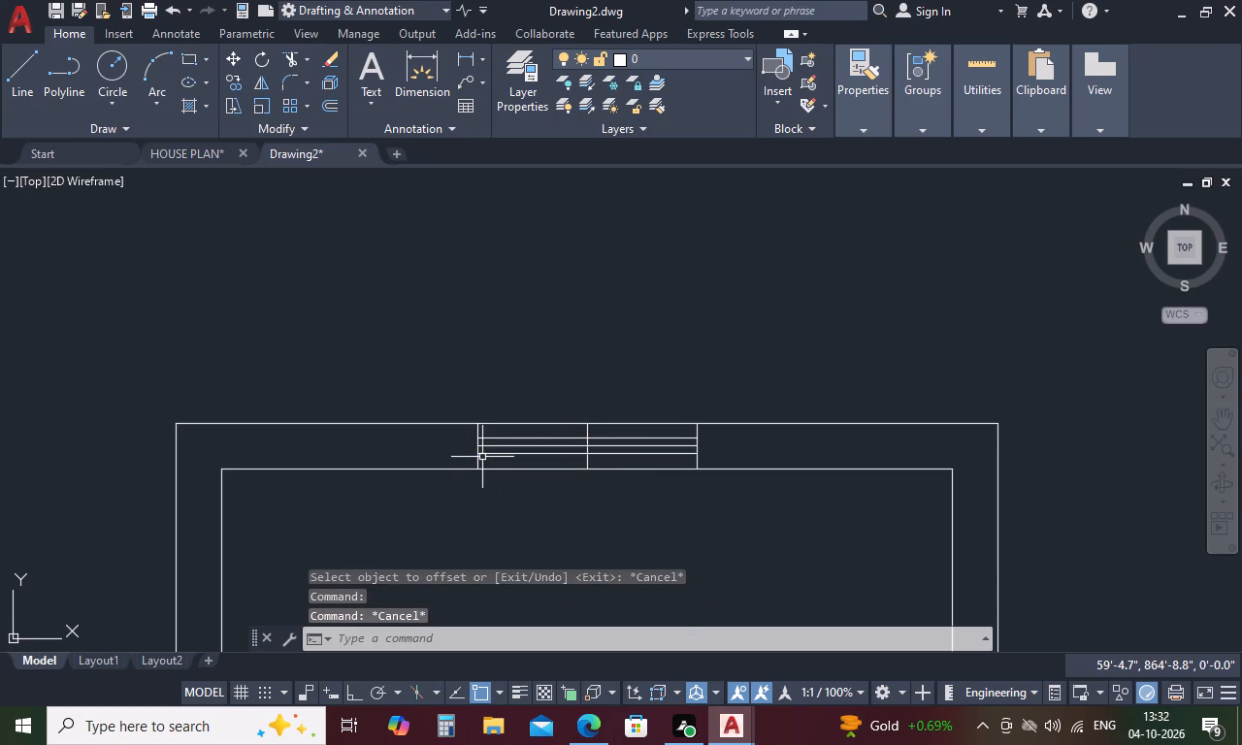
# Erase the short cross line and the lengthwise centre line inside the bath ventilator, leaving its end lines and two inner lines.
pyautogui.scroll(2, 588, 437)
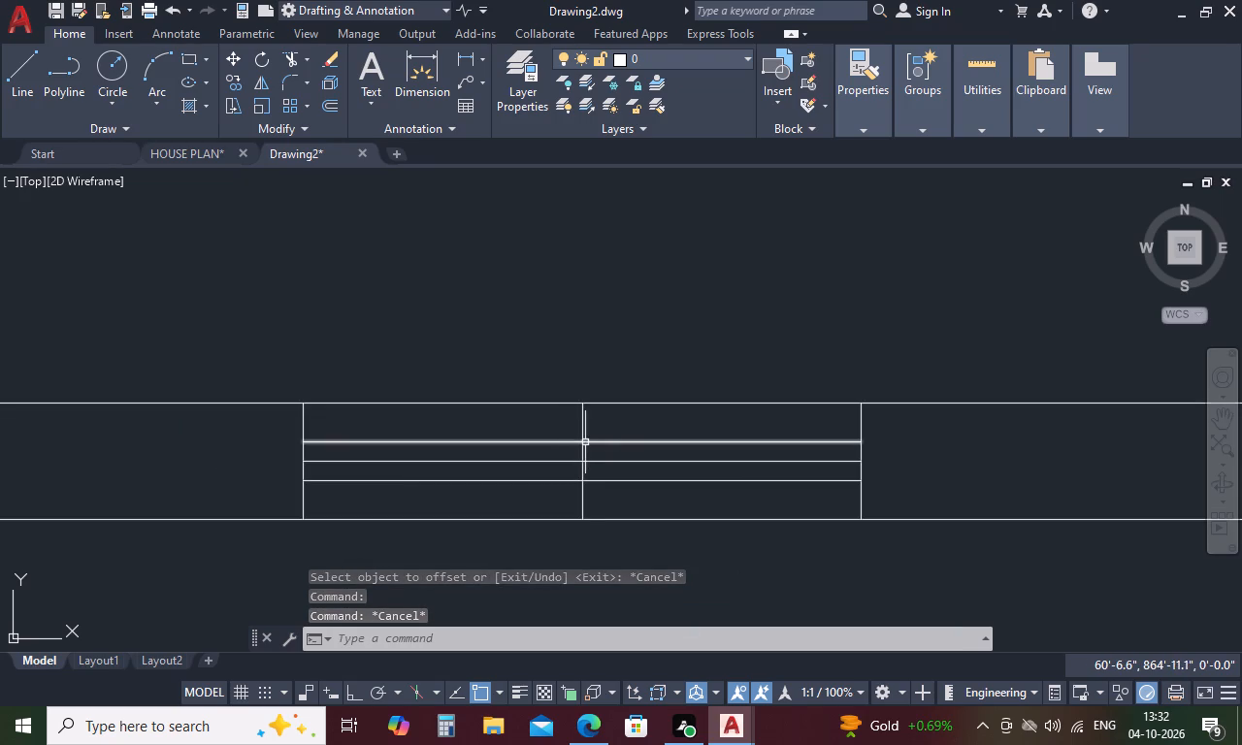
pyautogui.click(583, 450)
pyautogui.click(616, 459)
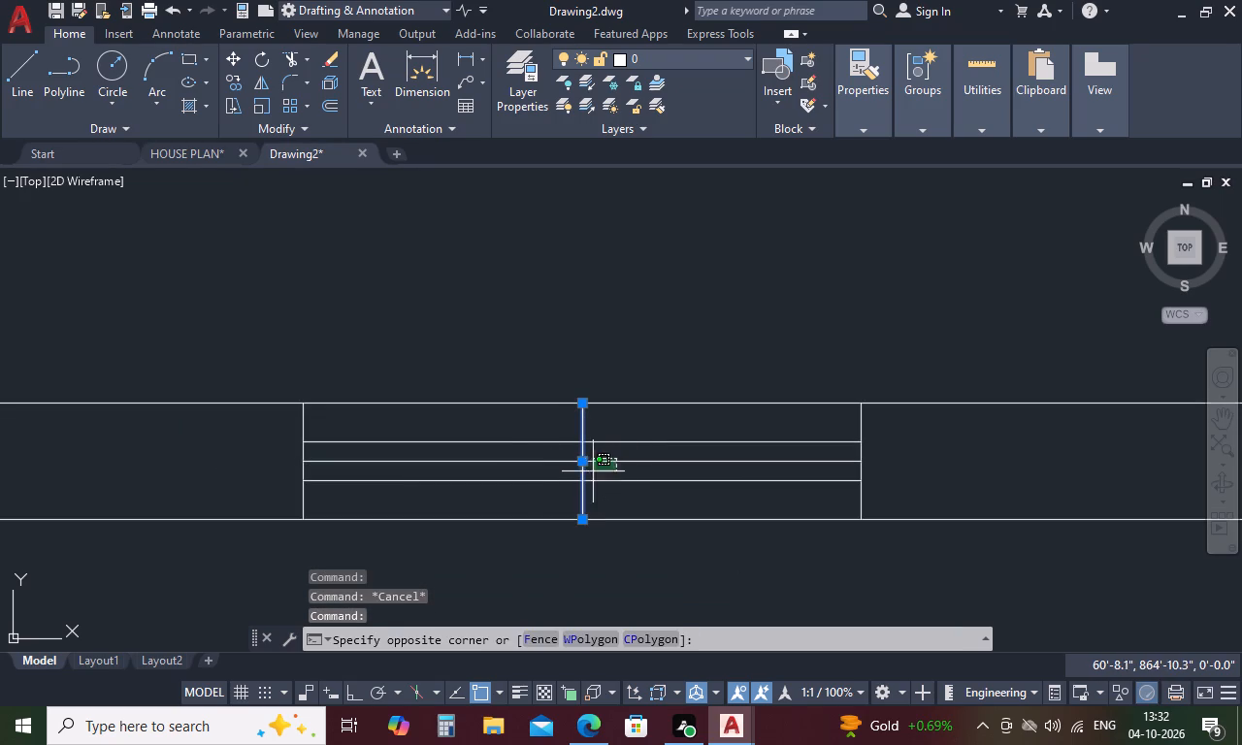
pyautogui.click(533, 471)
pyautogui.press('Delete')
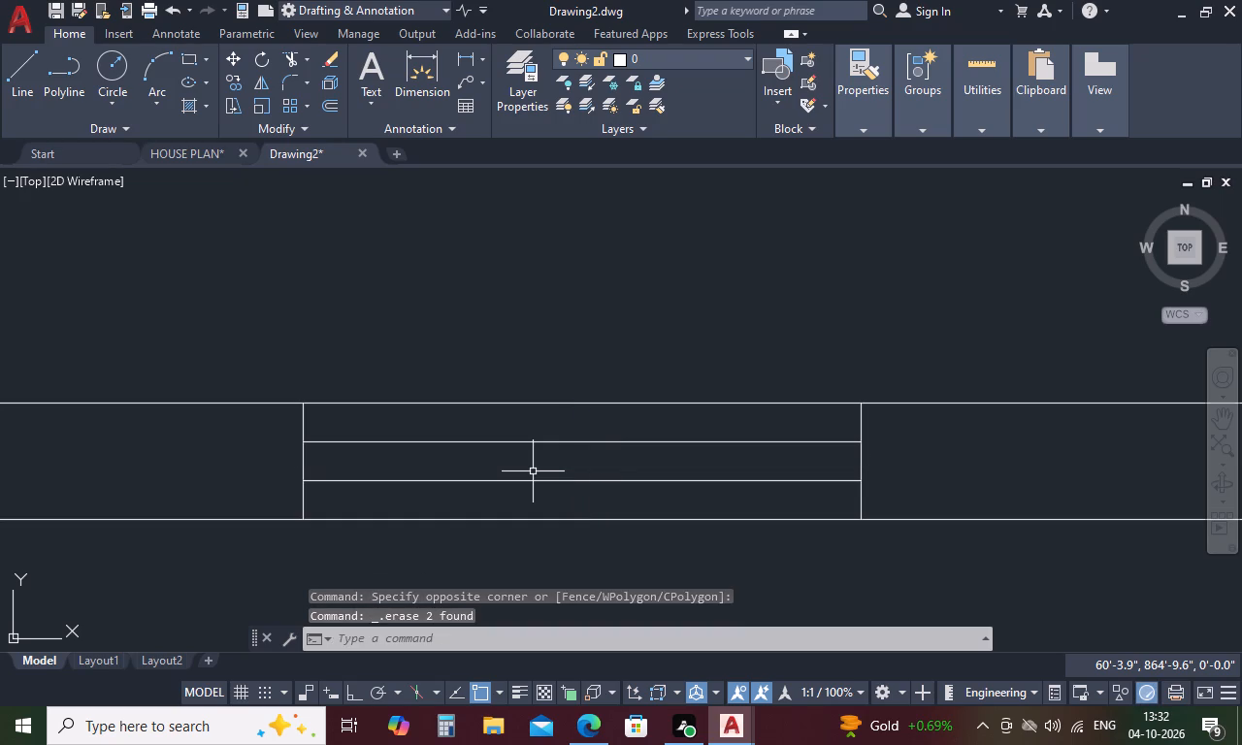
# Copy the complete ventilator from the first bath's rear wall into the other bath's rear wall, aligned with the outer wall face.
pyautogui.scroll(-3, 607, 159)
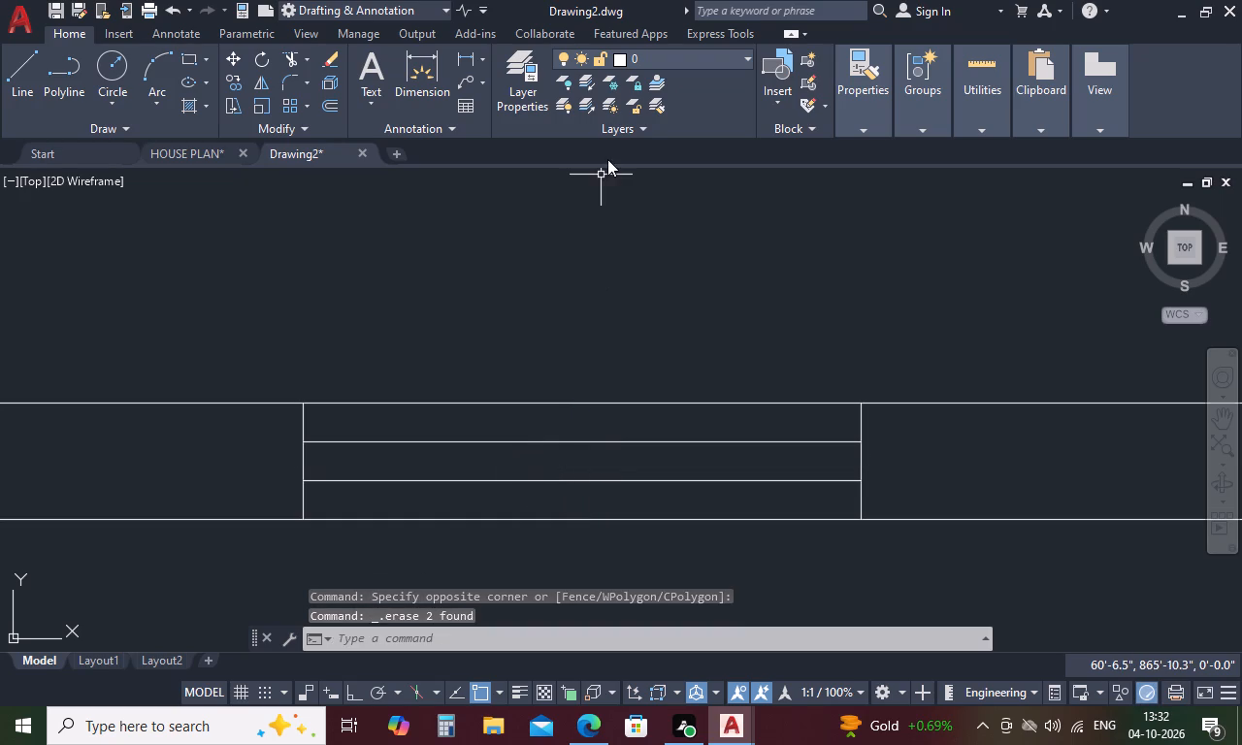
pyautogui.scroll(-4, 607, 159)
pyautogui.scroll(-3, 562, 419)
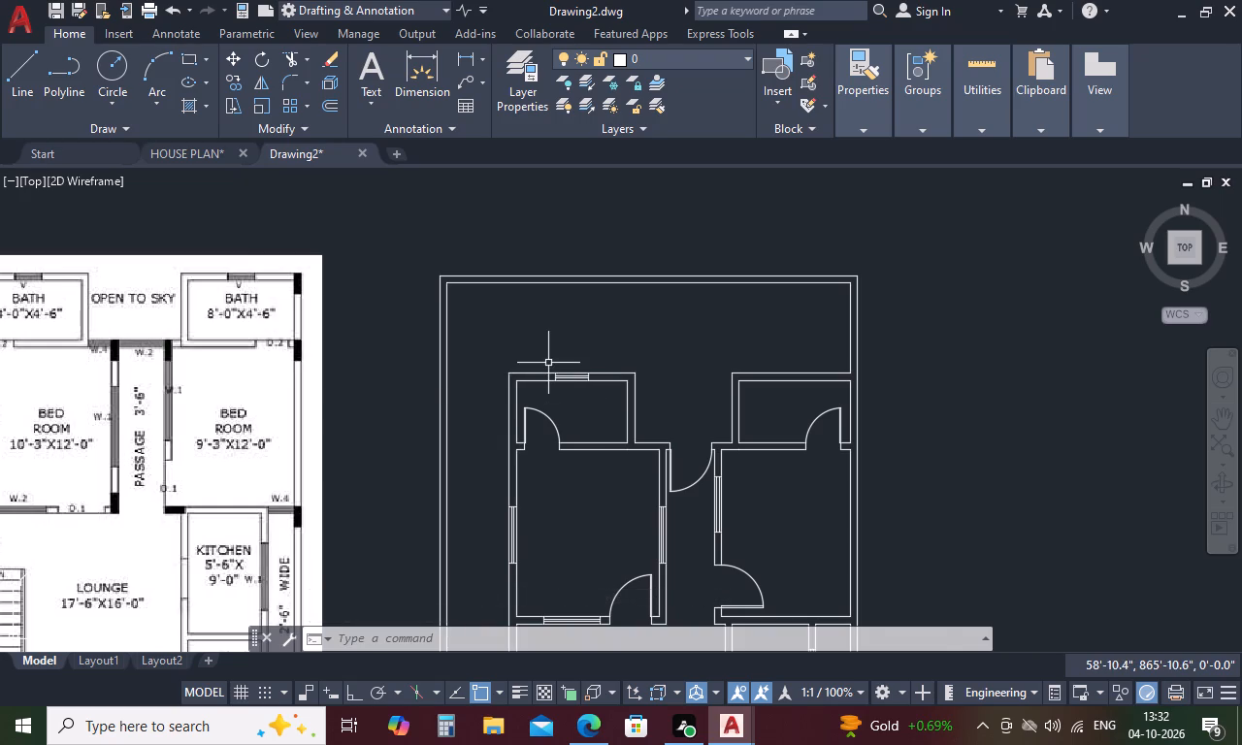
pyautogui.scroll(6, 548, 363)
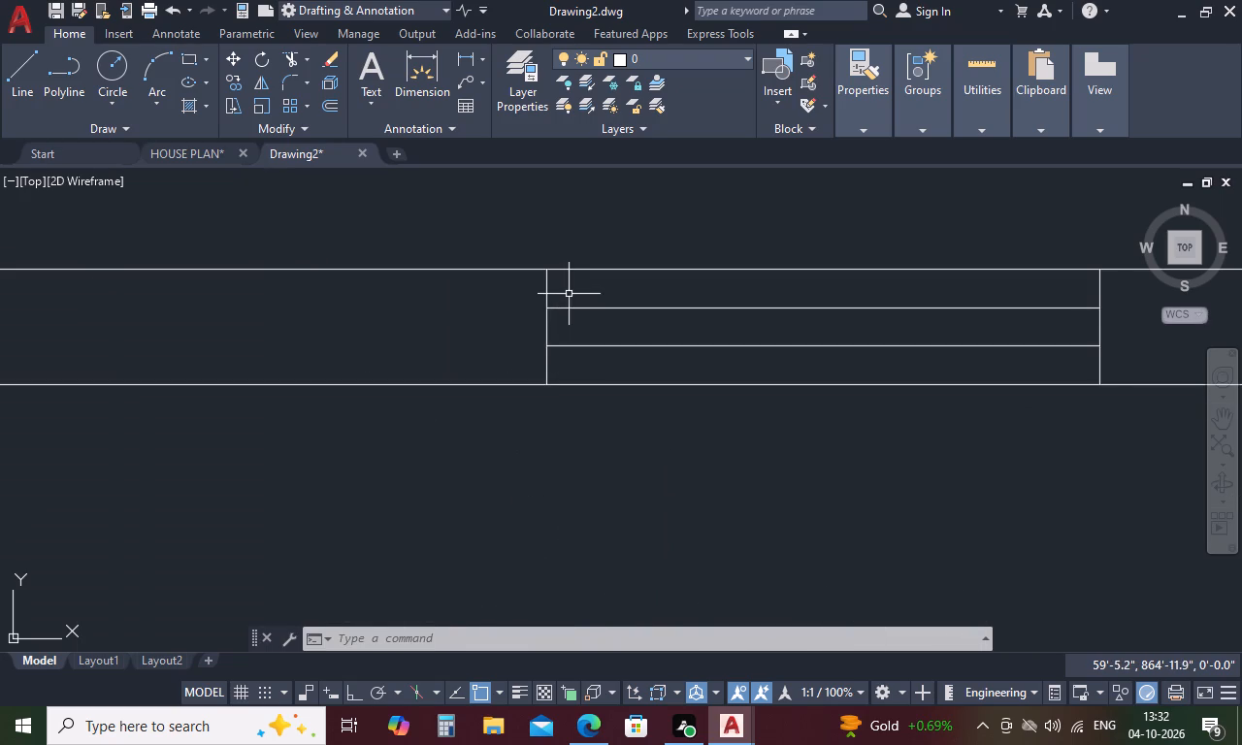
pyautogui.moveTo(577, 288); pyautogui.dragTo(492, 350)
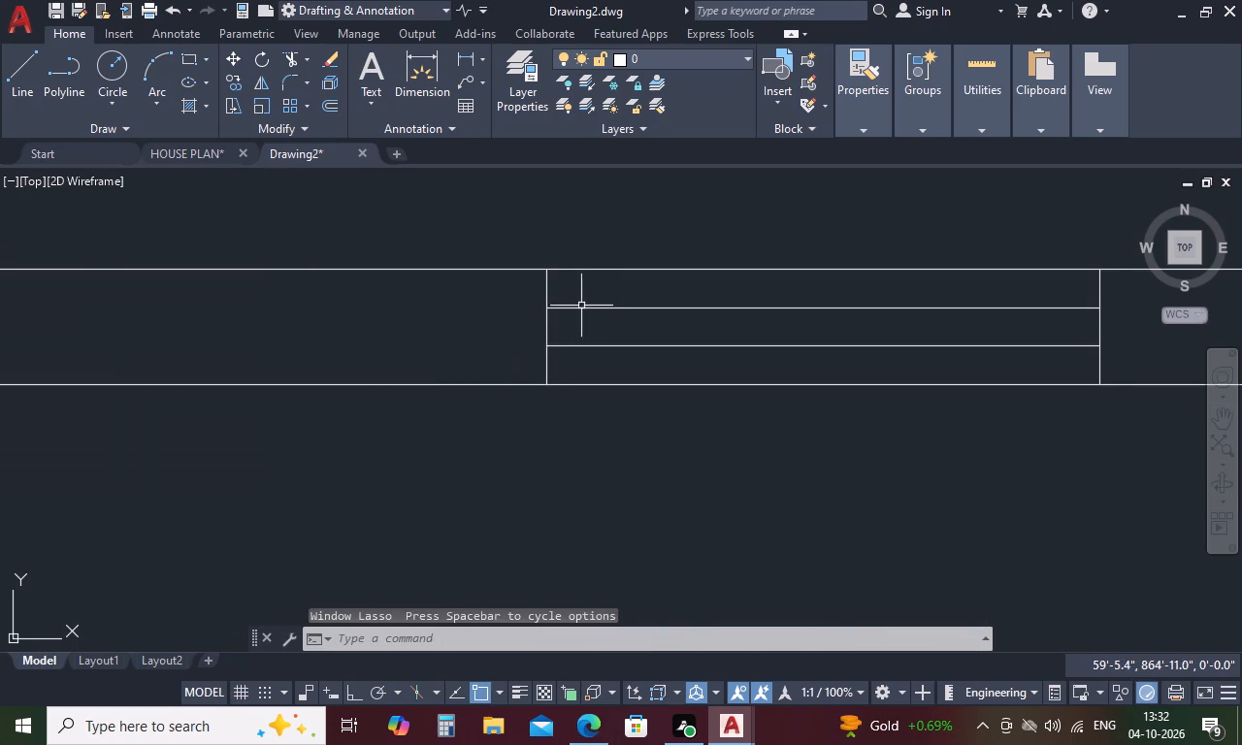
pyautogui.moveTo(615, 299); pyautogui.dragTo(475, 337)
pyautogui.scroll(-3, 462, 312)
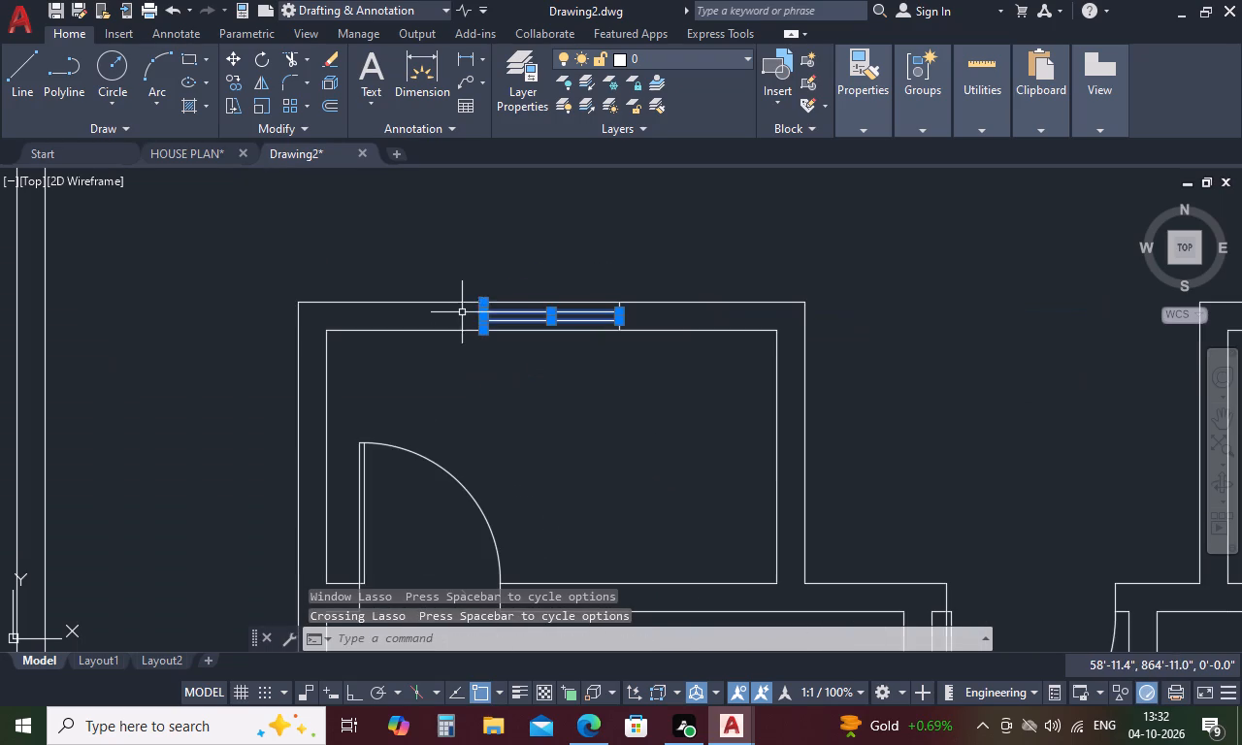
pyautogui.scroll(6, 628, 313)
pyautogui.moveTo(627, 312); pyautogui.dragTo(467, 345)
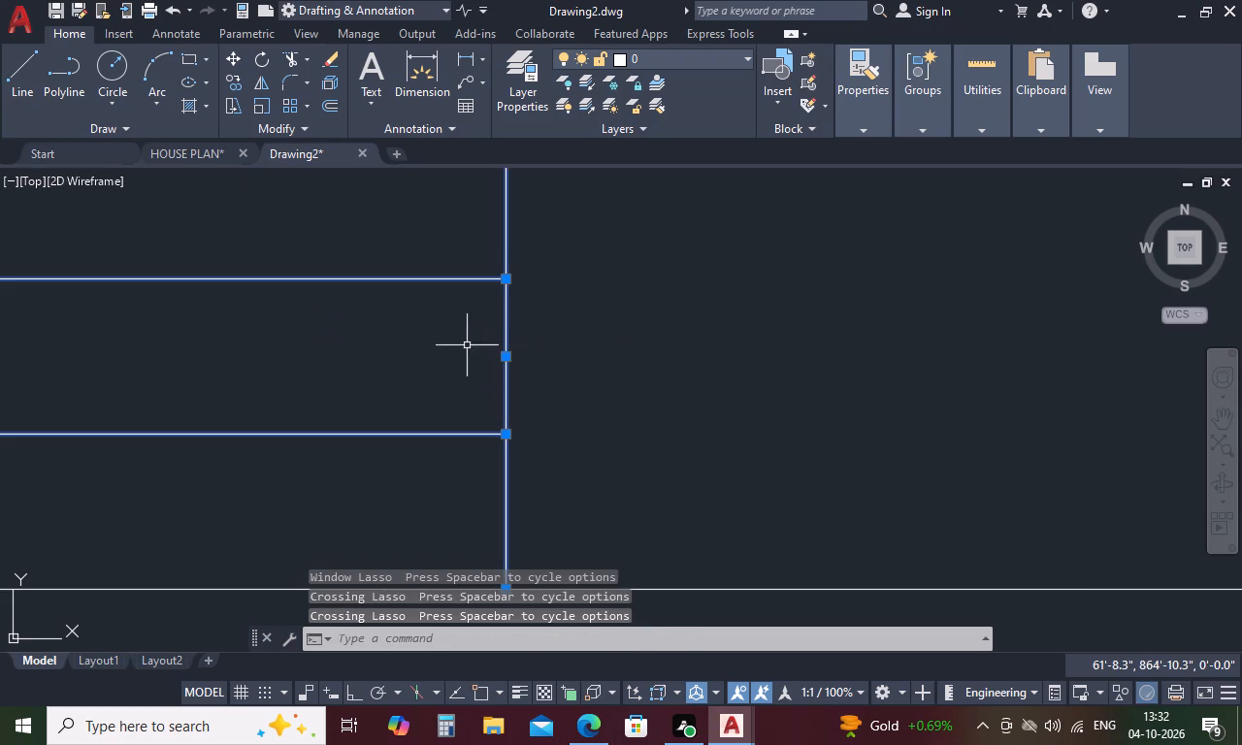
pyautogui.rightClick(608, 328)
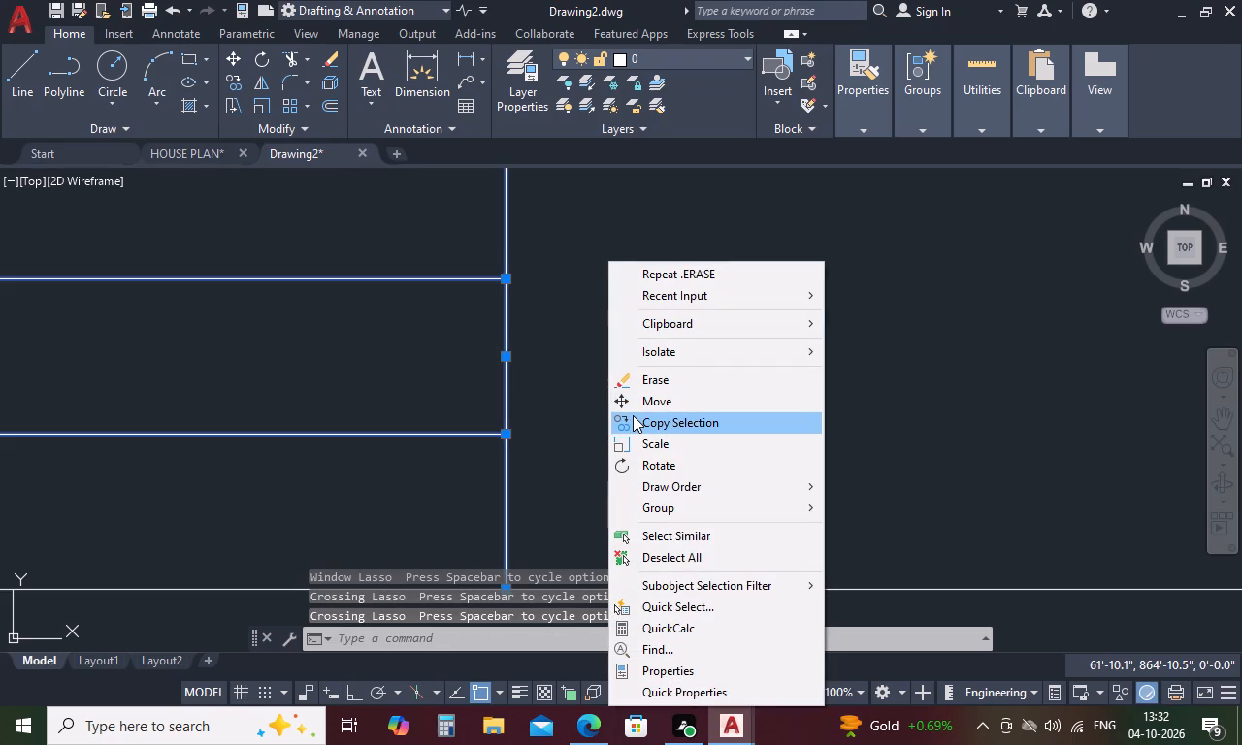
pyautogui.click(633, 415)
pyautogui.scroll(-5, 649, 392)
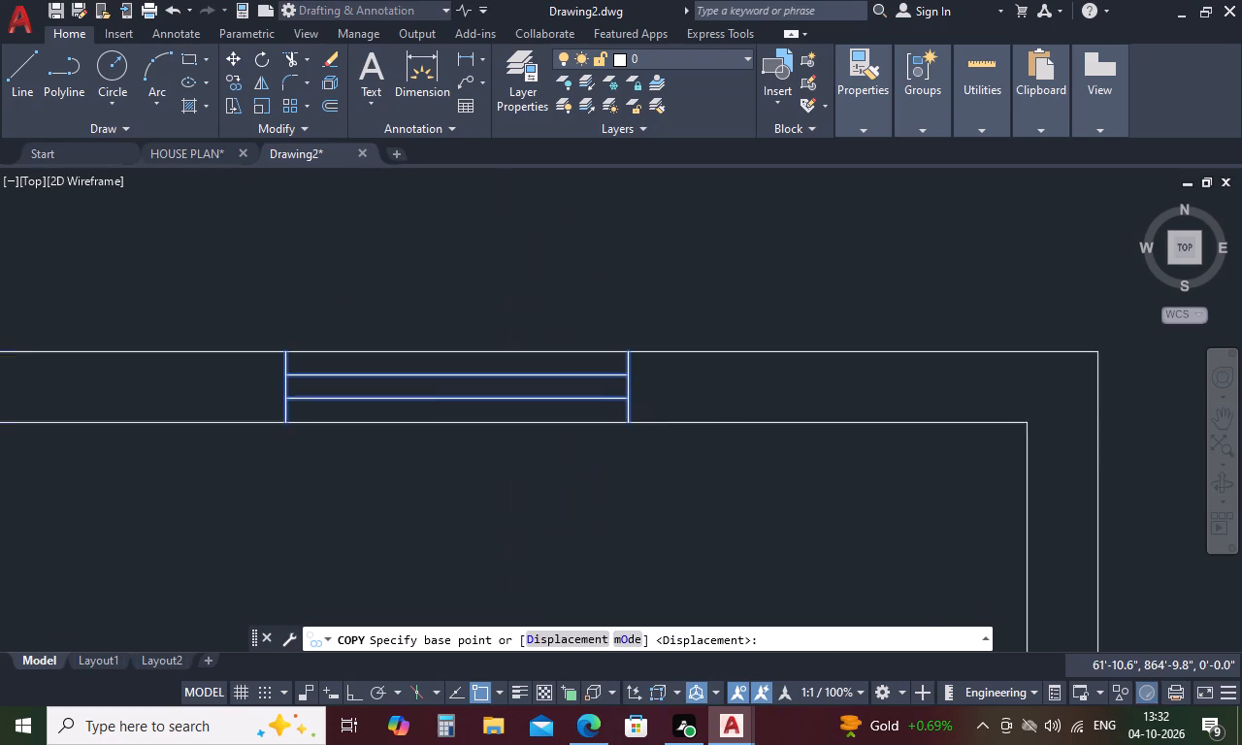
pyautogui.click(420, 371)
pyautogui.scroll(-2, 451, 320)
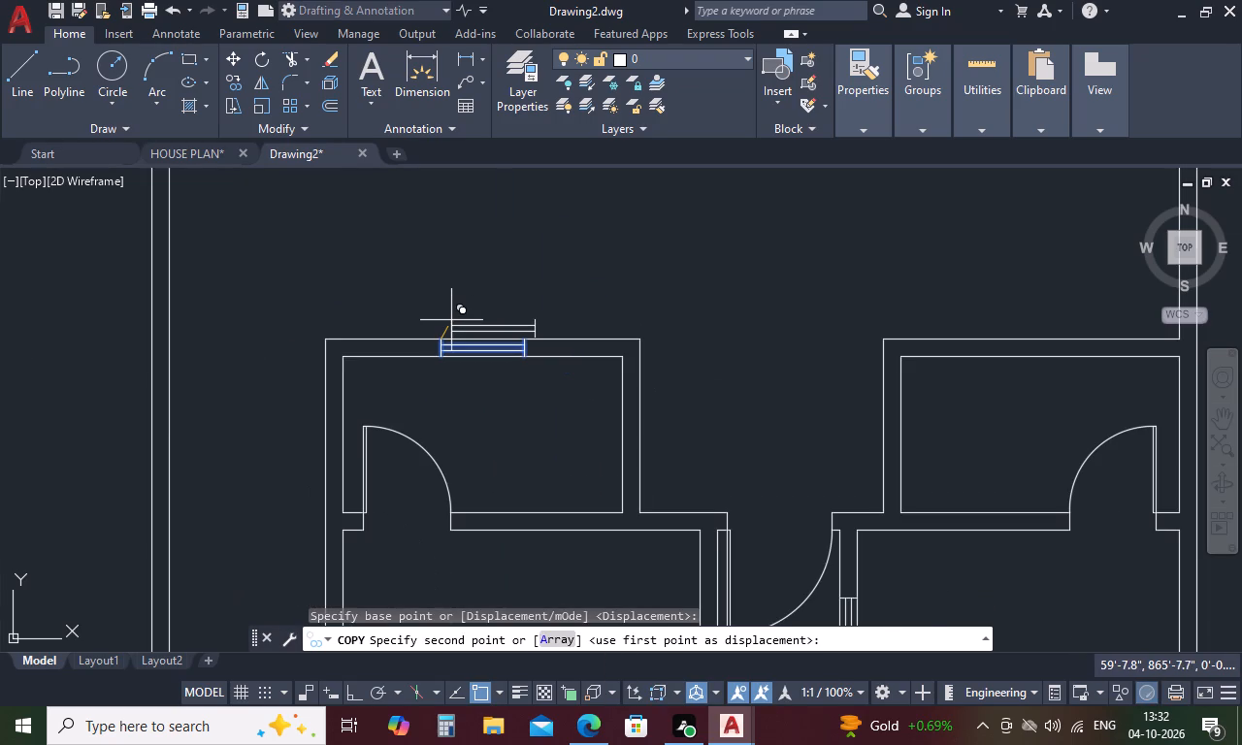
pyautogui.click(996, 339)
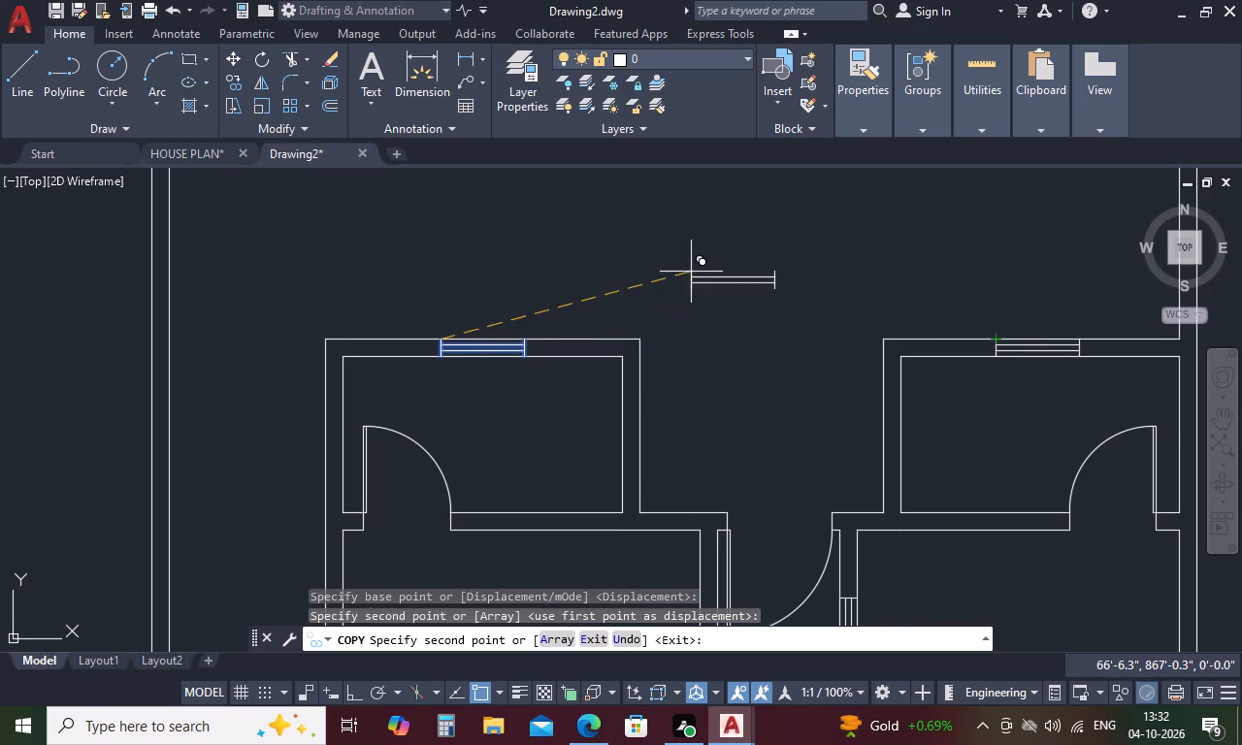
# Examine the baths, bedrooms and their window and ventilator labels in the reference ground floor plan.
pyautogui.scroll(-4, 691, 272)
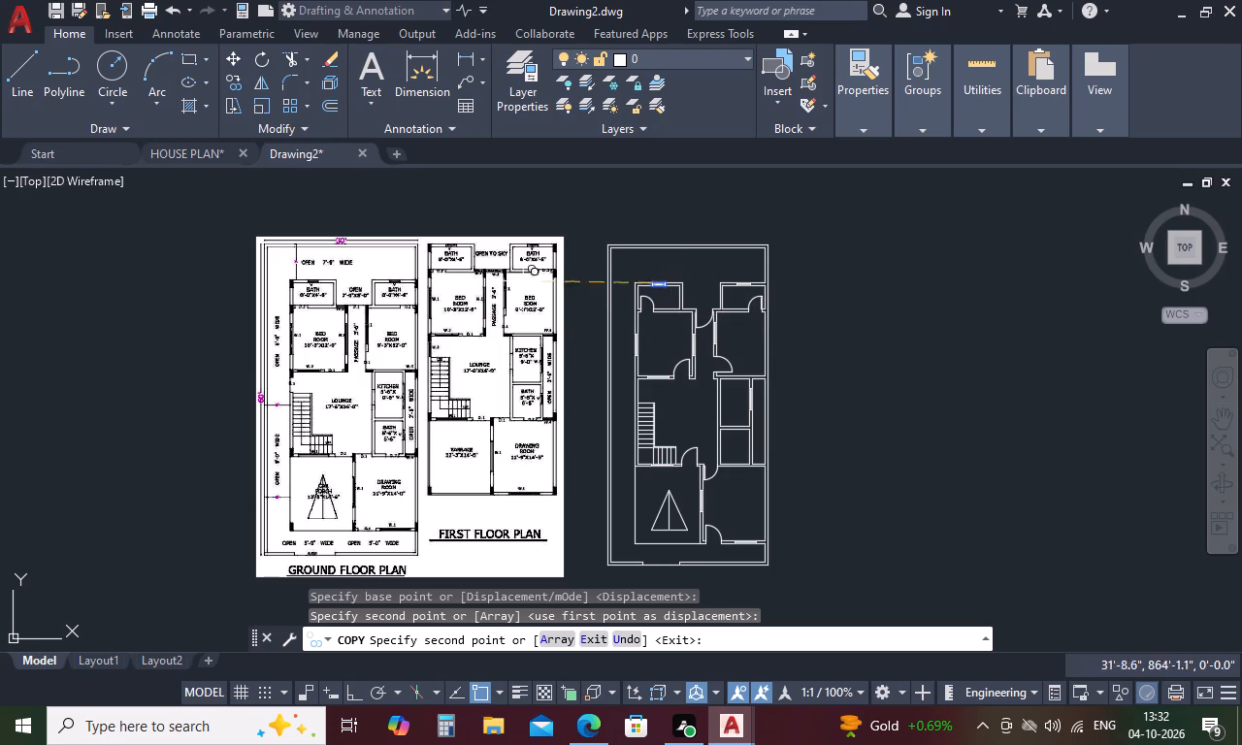
pyautogui.scroll(2, 278, 295)
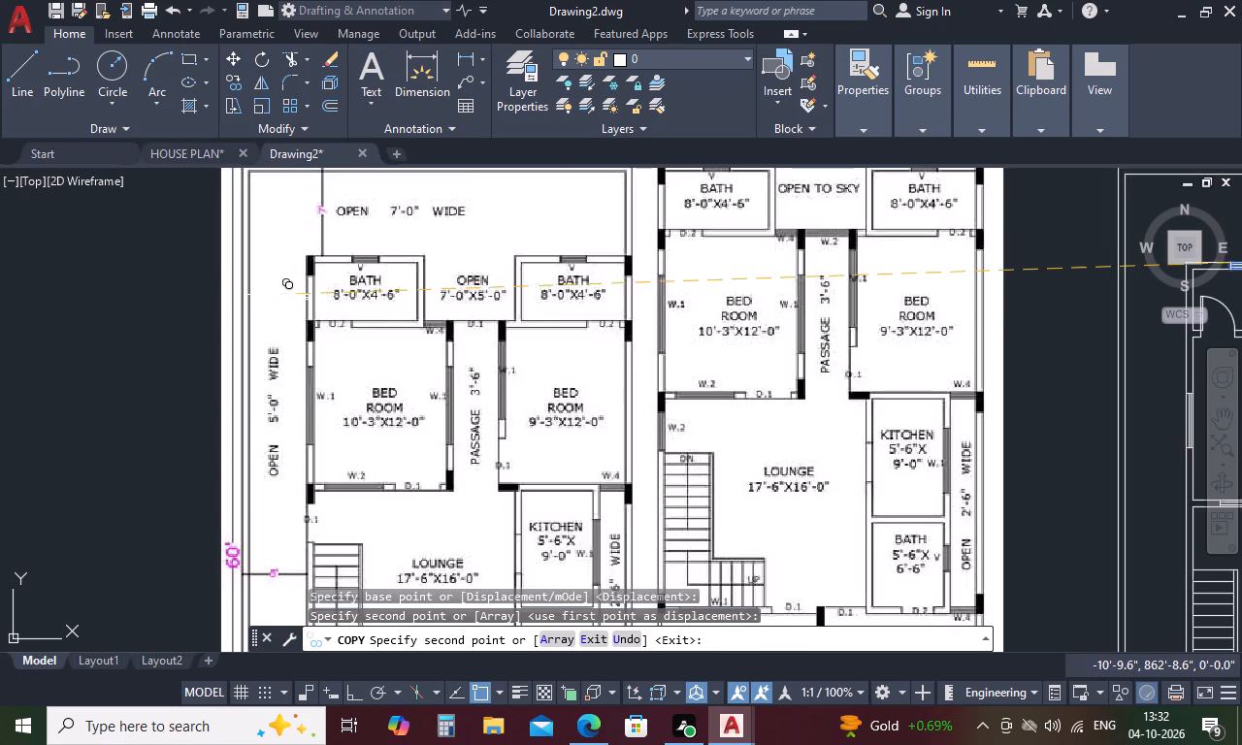
pyautogui.scroll(1, 278, 295)
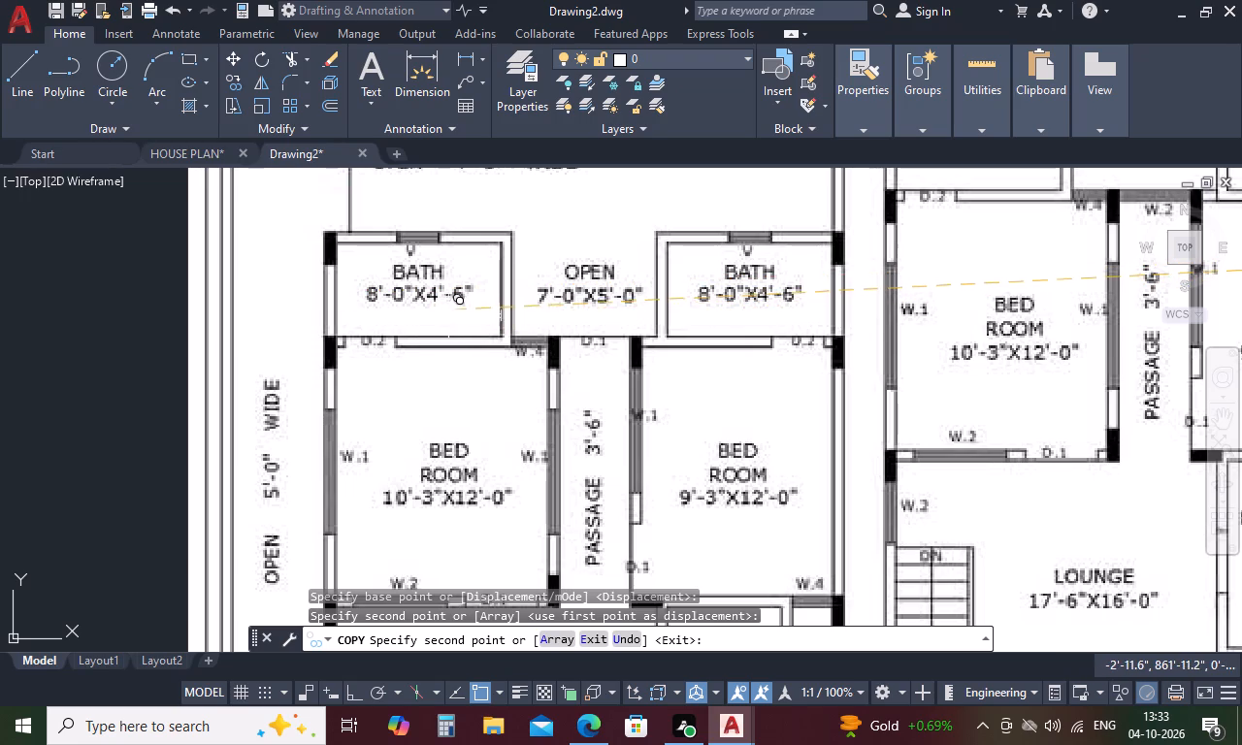
pyautogui.scroll(-1, 468, 299)
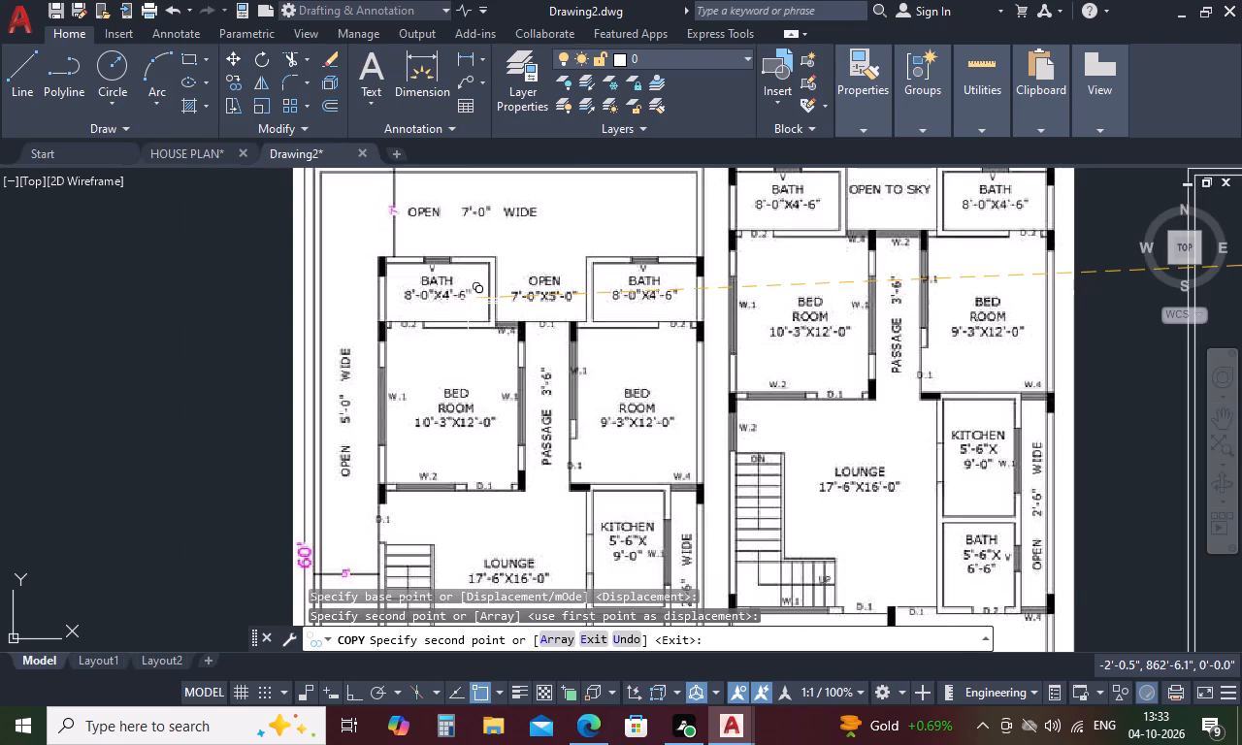
pyautogui.scroll(-1, 468, 299)
pyautogui.scroll(2, 468, 299)
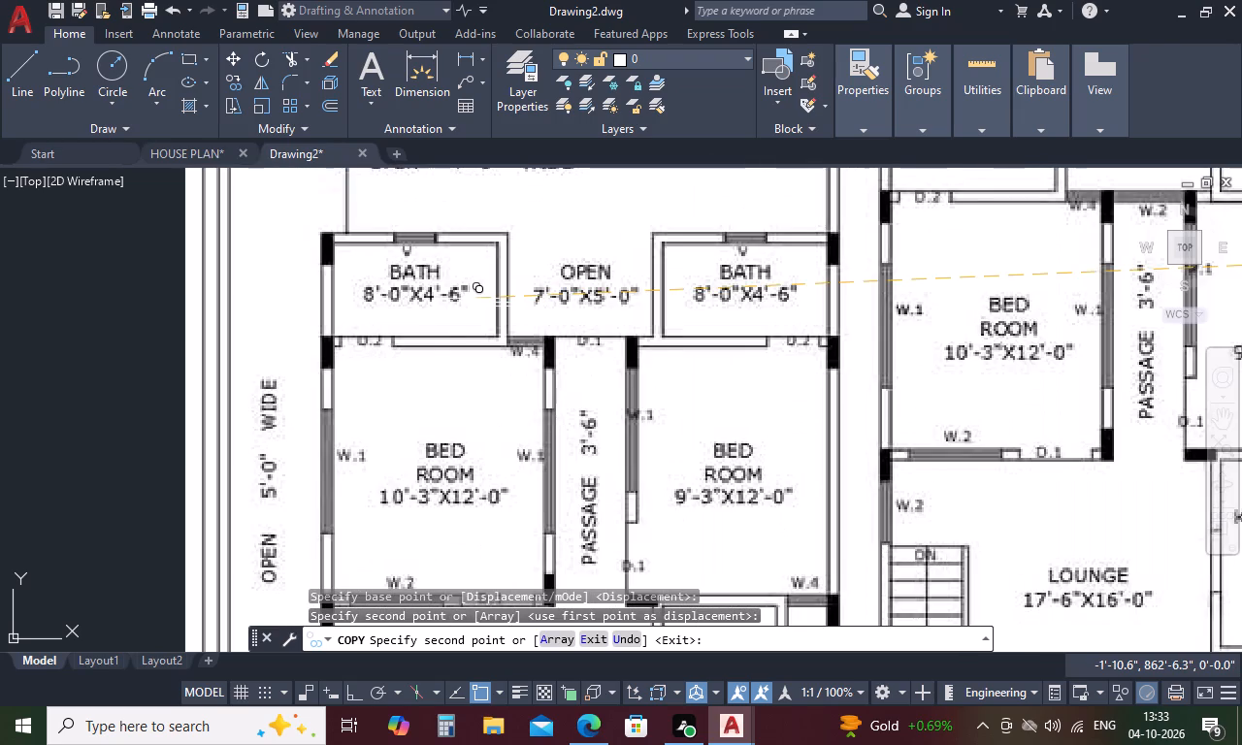
pyautogui.scroll(-1, 468, 299)
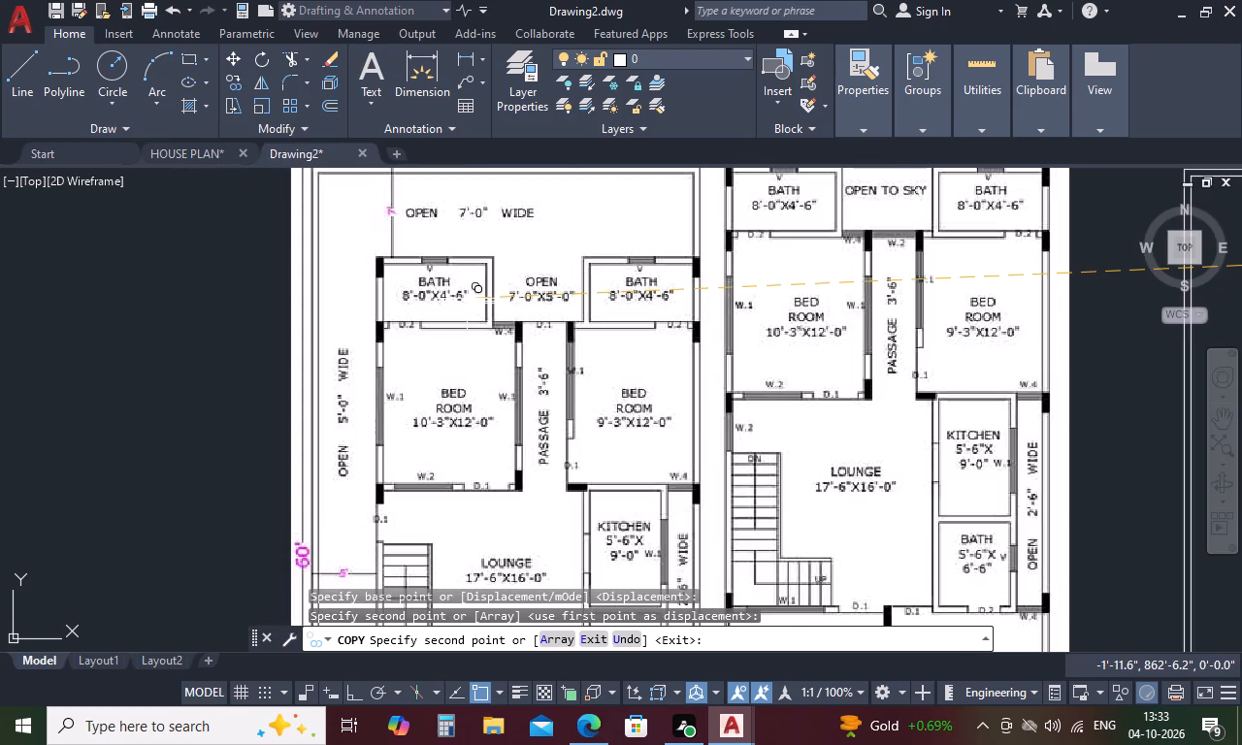
pyautogui.scroll(-2, 467, 299)
pyautogui.scroll(3, 467, 299)
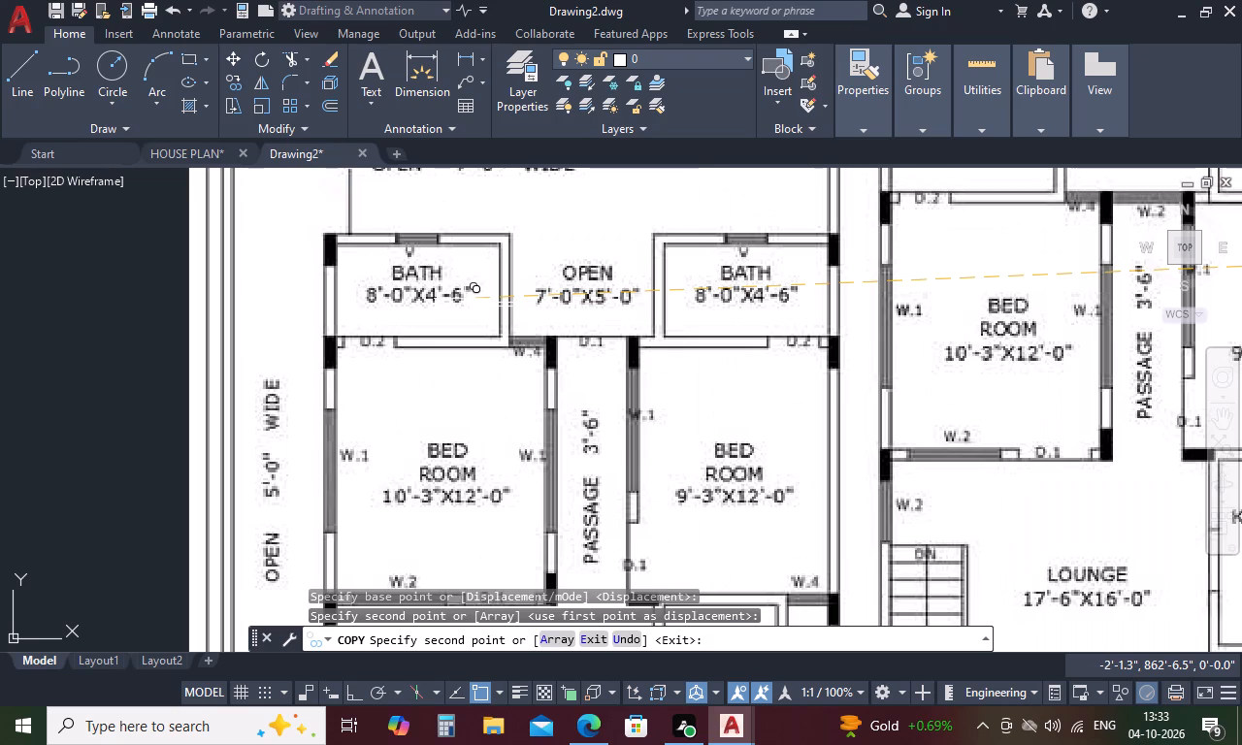
pyautogui.scroll(-2, 465, 299)
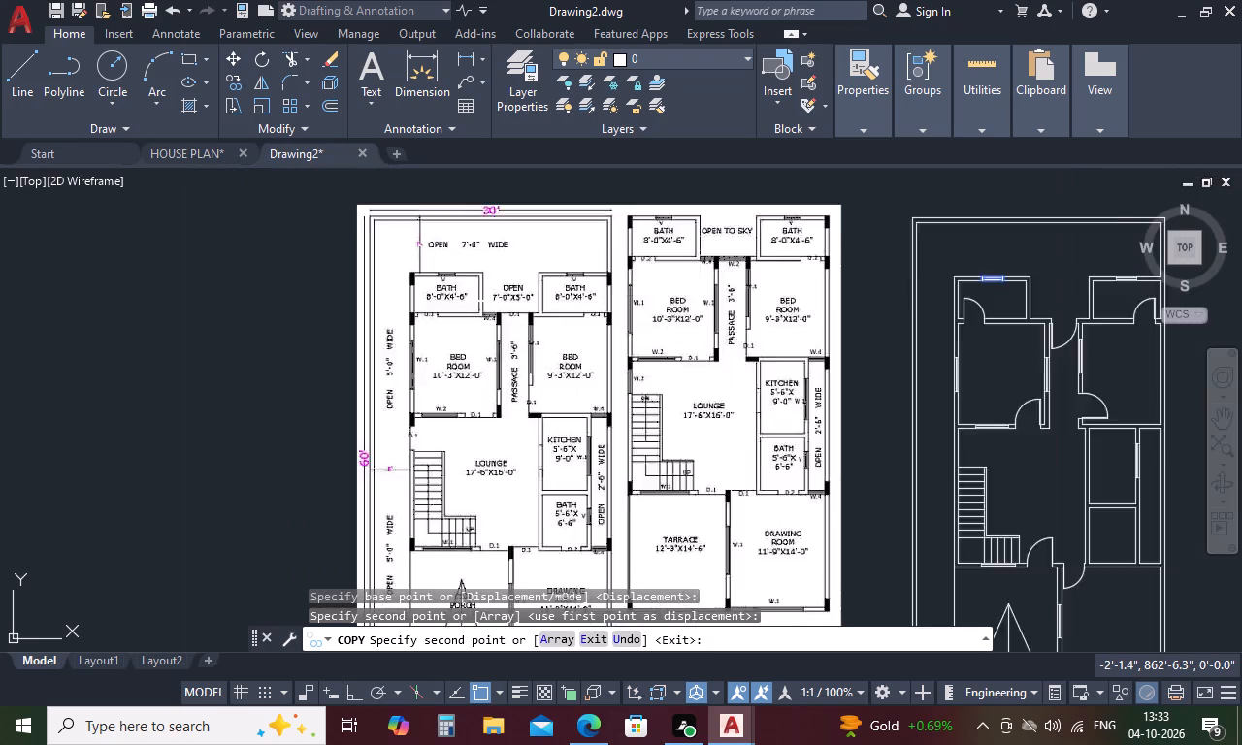
pyautogui.scroll(-1, 465, 299)
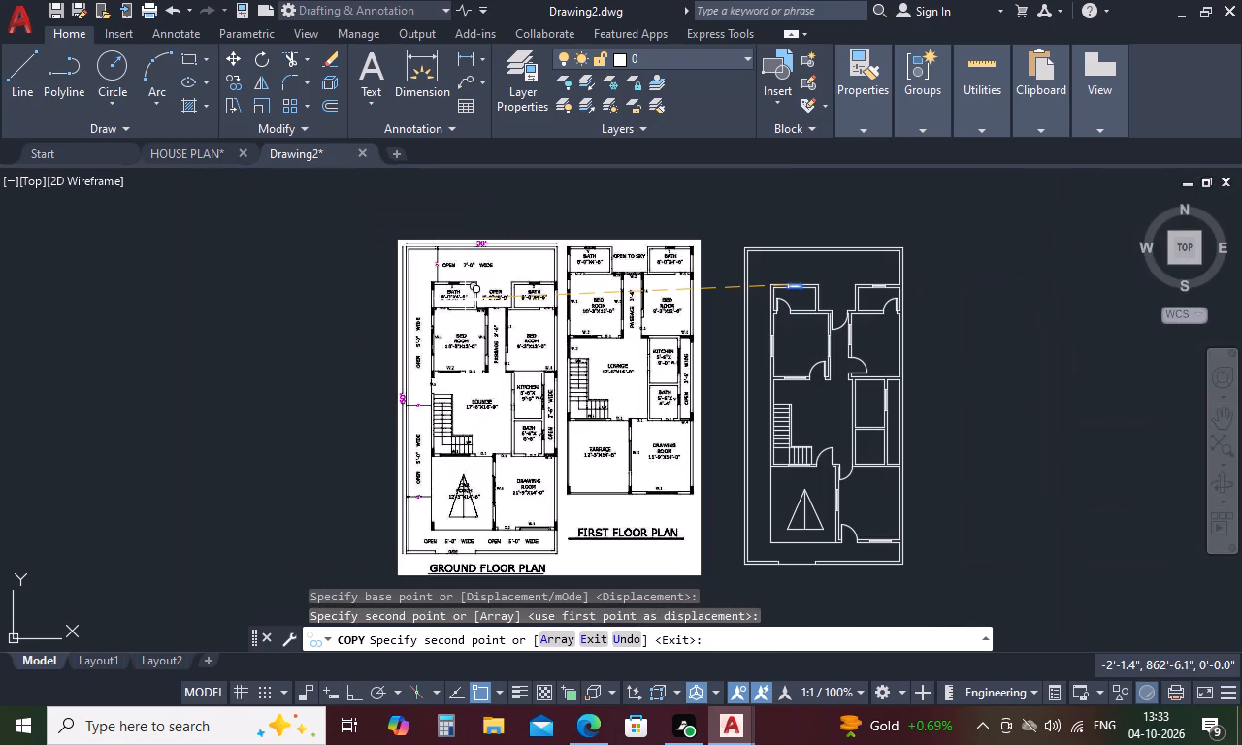
pyautogui.press('Escape')
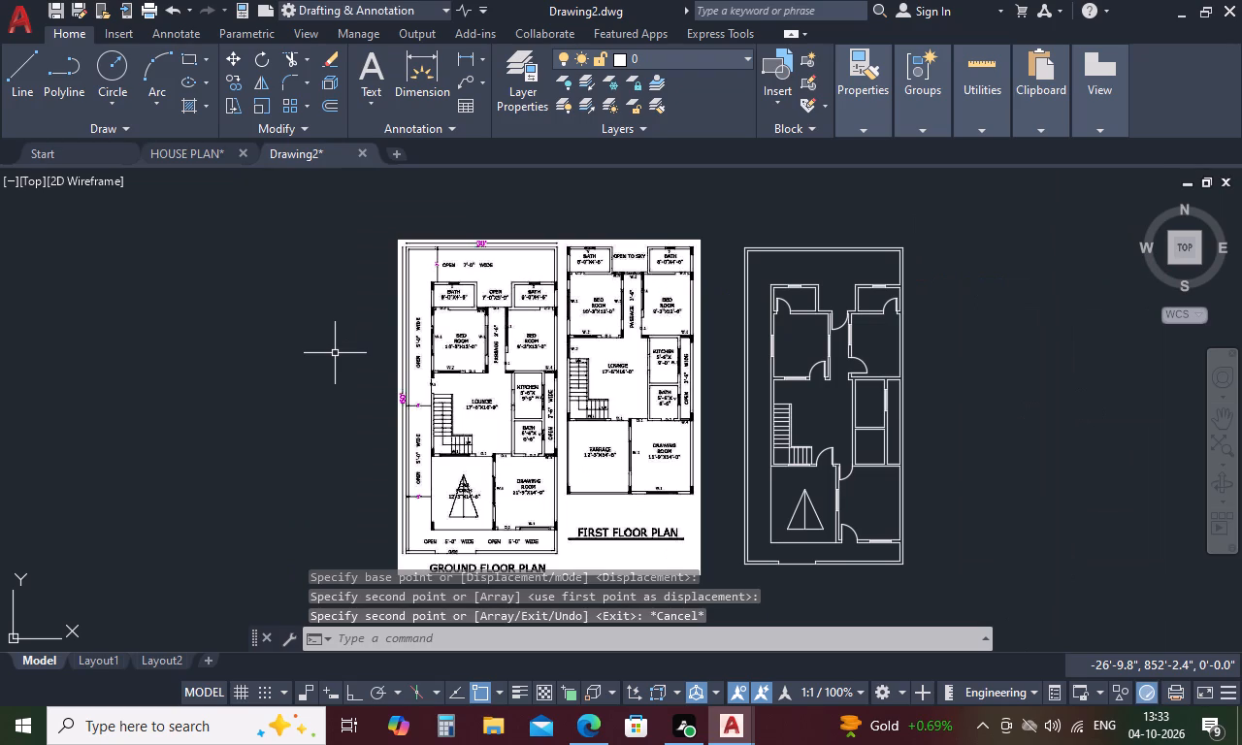
# Draw the W.4 window's two end lines across the wall between the 9'-3"x12'-0" bedroom and the 2'-6" wide open strip.
pyautogui.scroll(5, 907, 397)
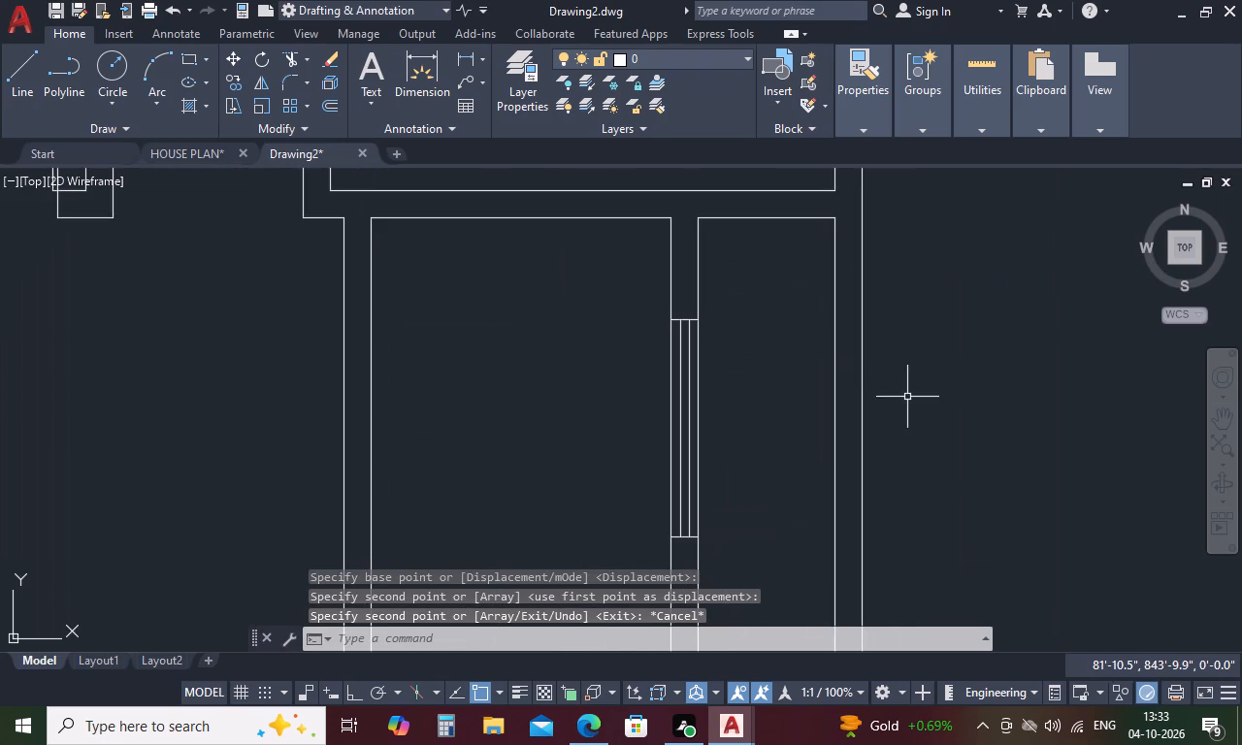
pyautogui.scroll(-2, 767, 359)
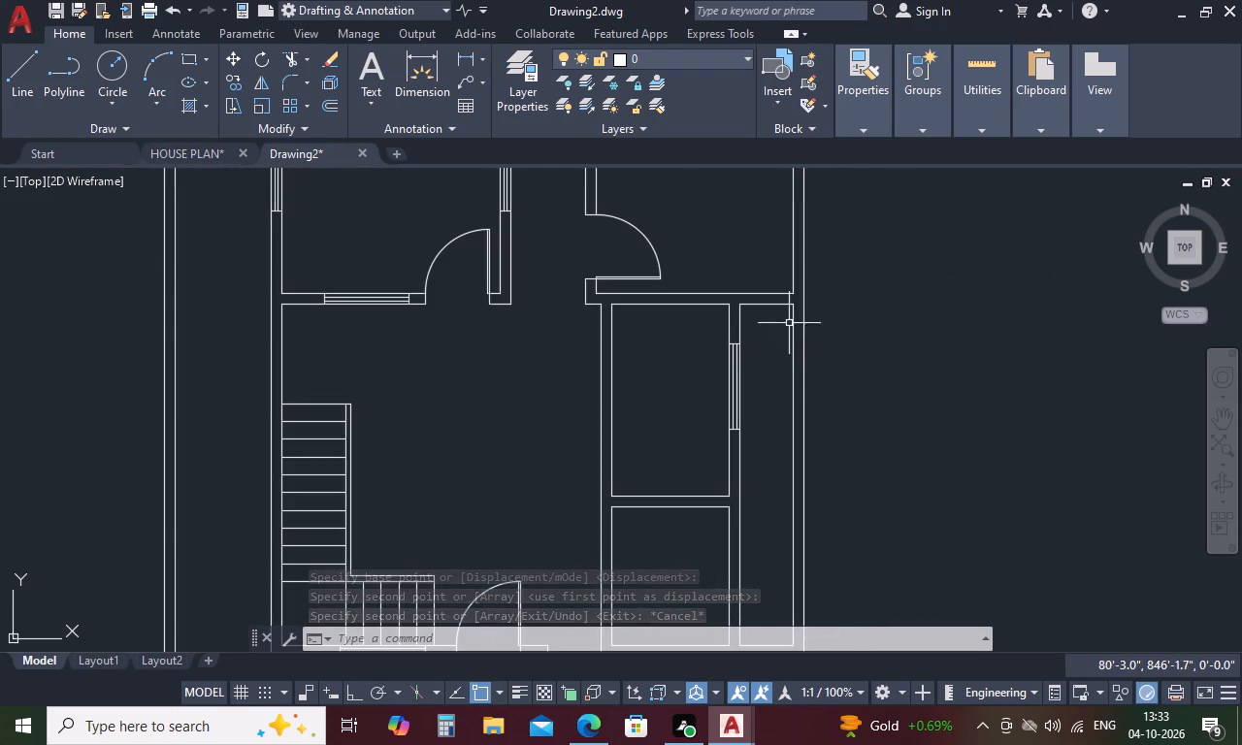
pyautogui.scroll(3, 811, 250)
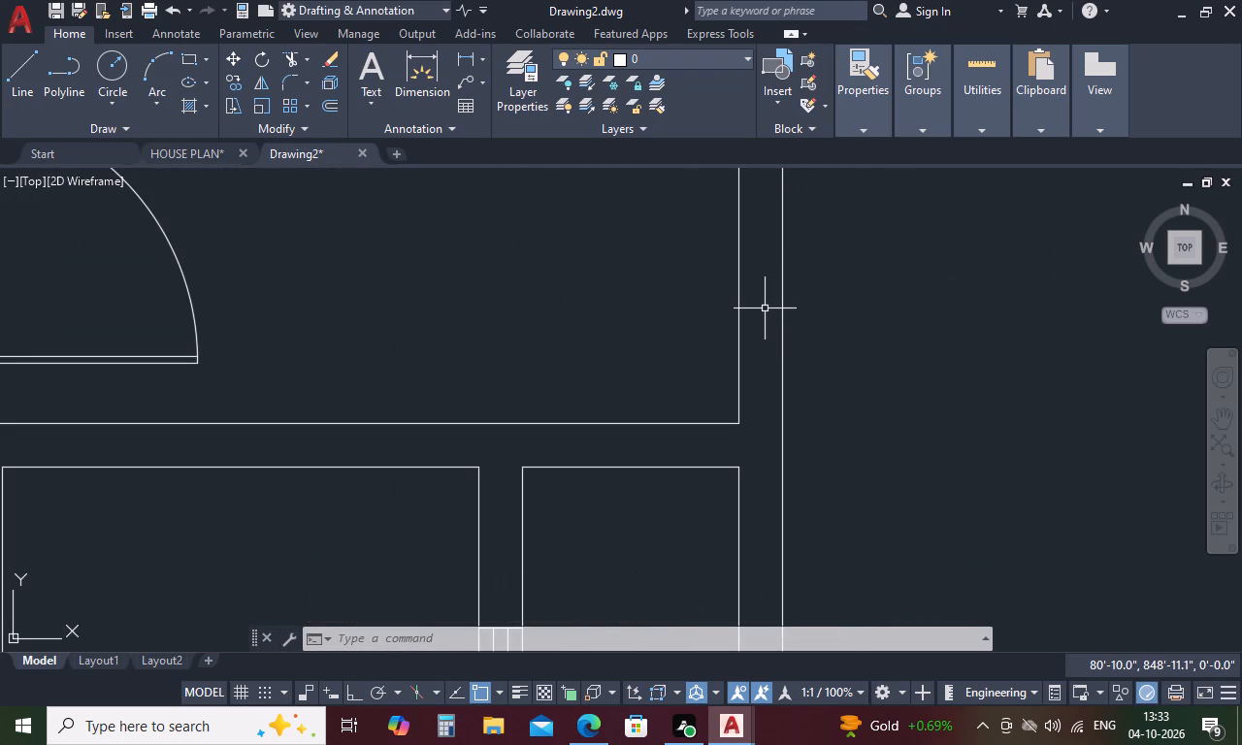
pyautogui.press('l')
pyautogui.press('Return')
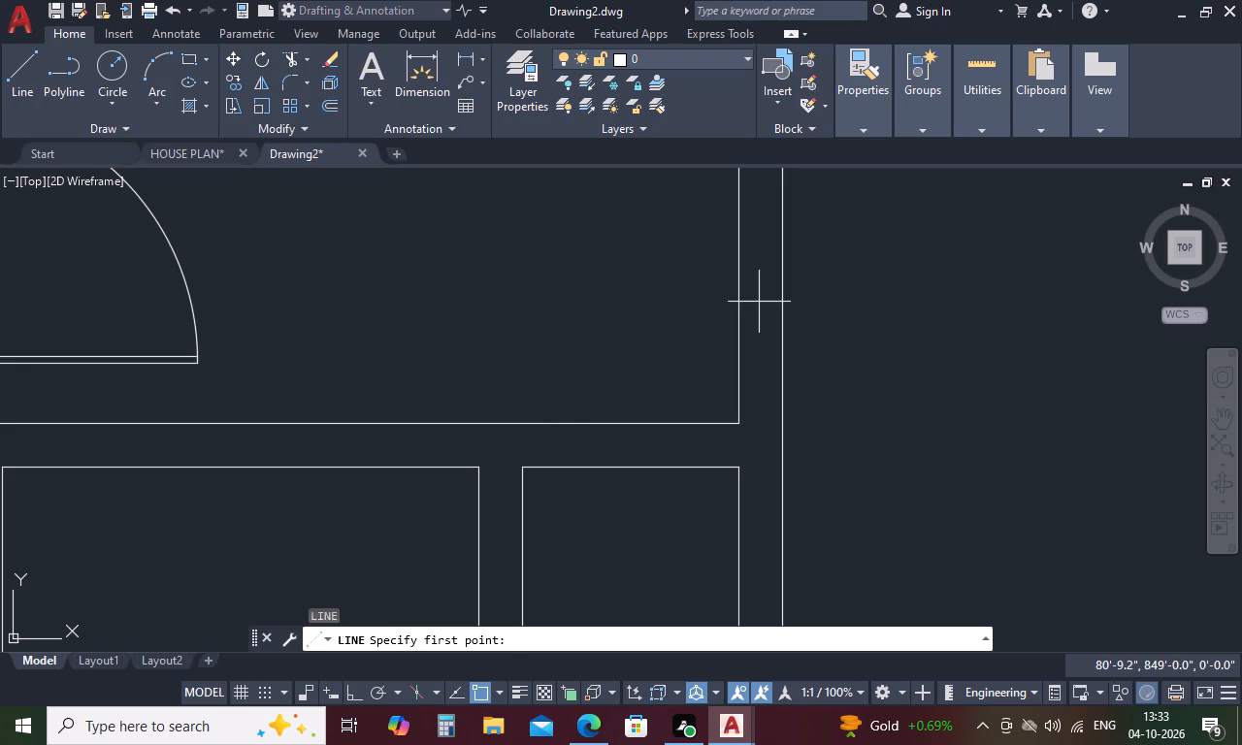
pyautogui.click(523, 466)
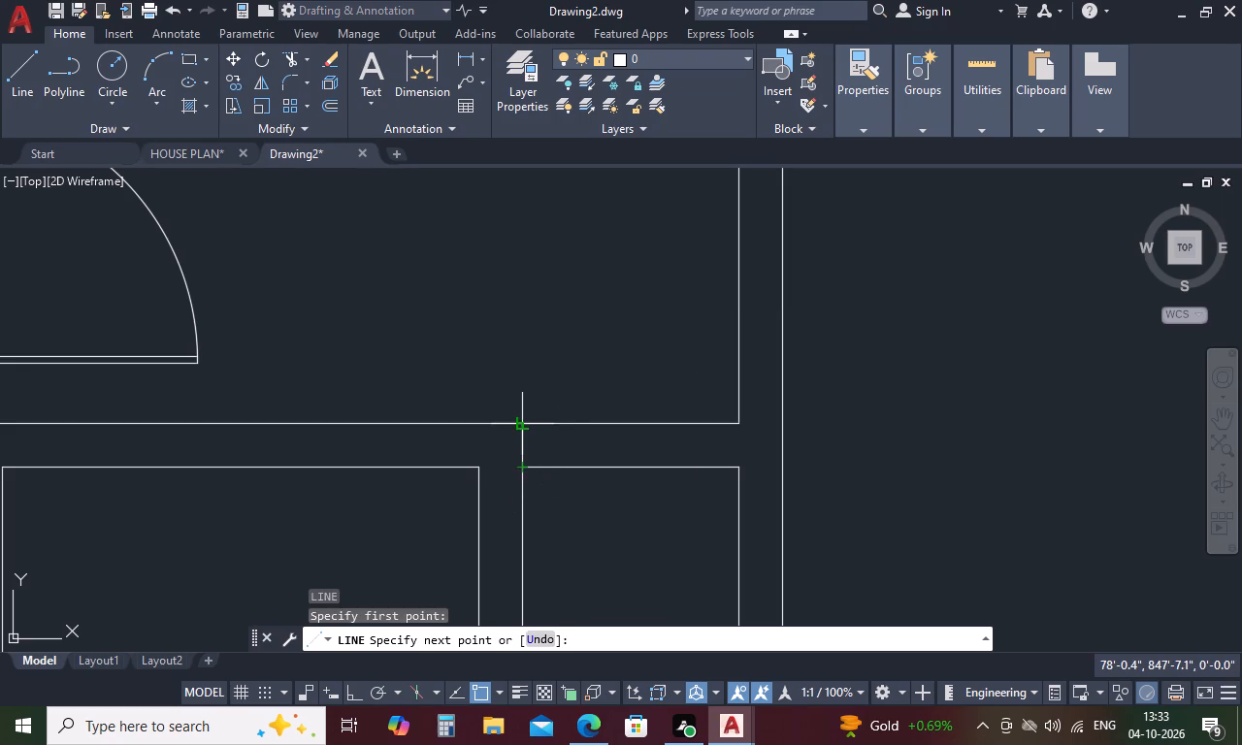
pyautogui.click(525, 420)
pyautogui.press('space')
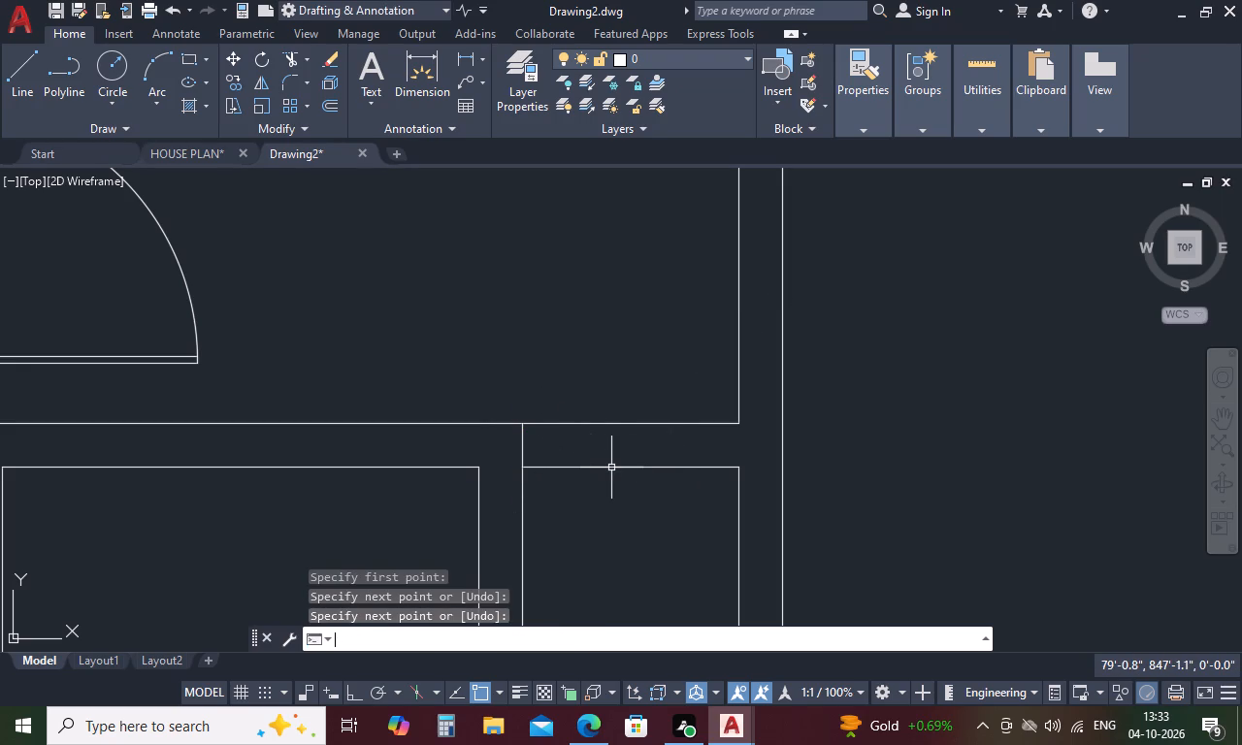
pyautogui.press('l')
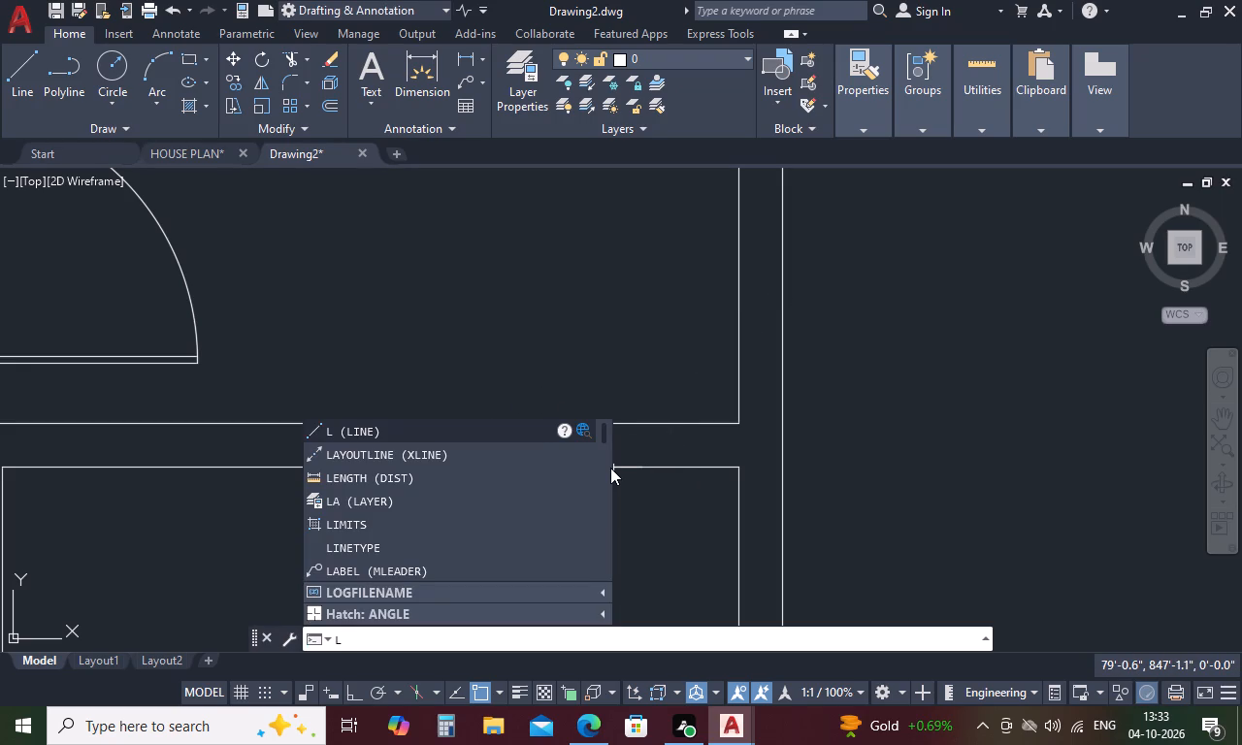
pyautogui.press('Return')
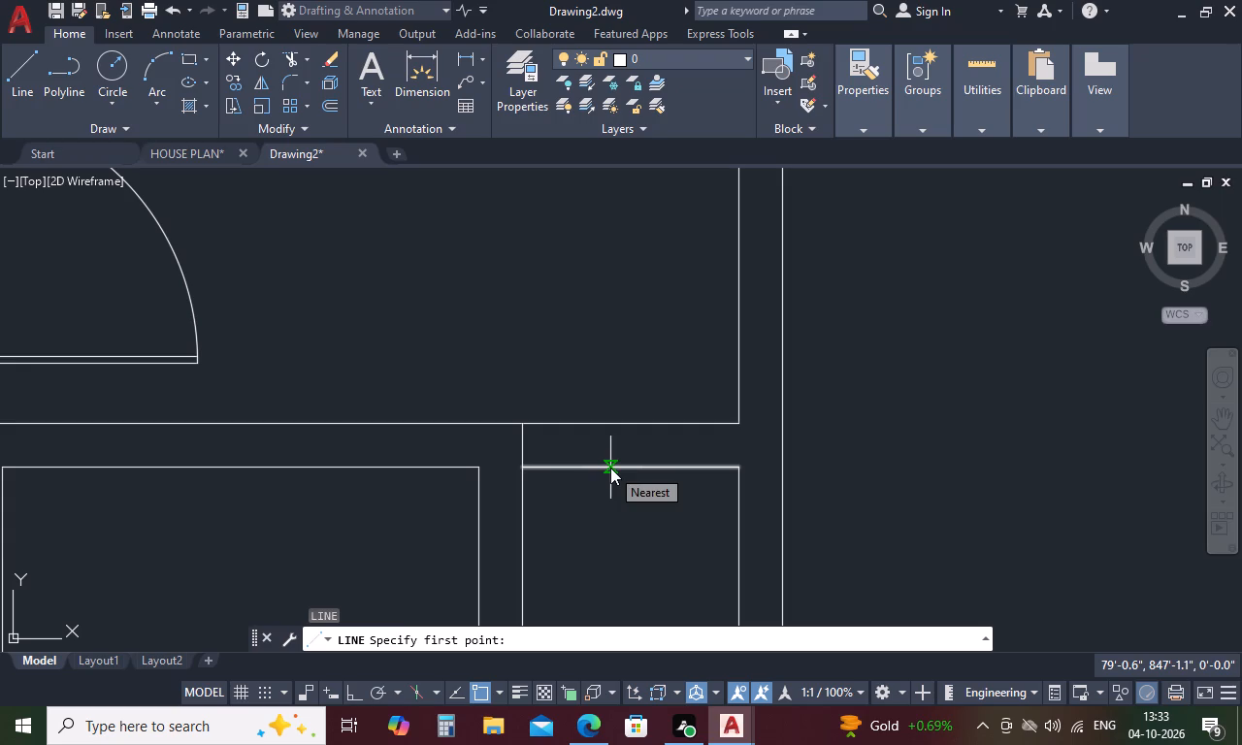
pyautogui.click(740, 470)
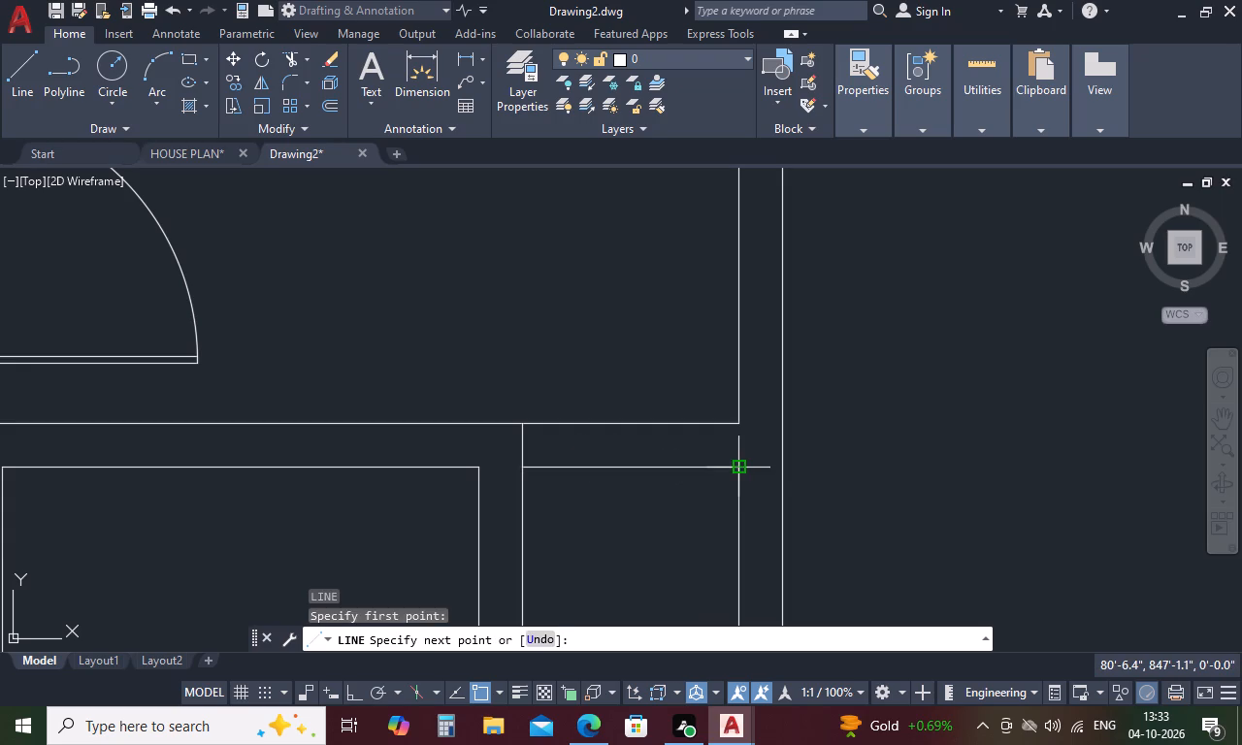
pyautogui.click(737, 424)
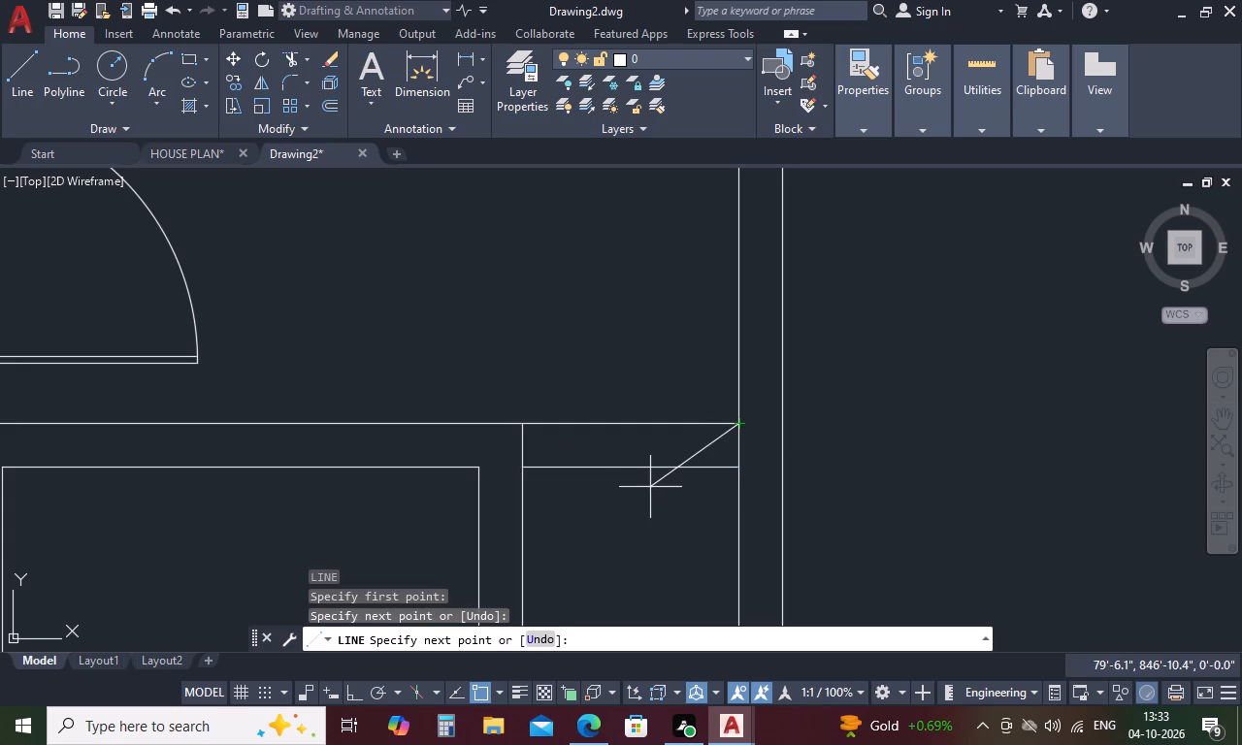
pyautogui.press('Escape')
# Draw a lengthwise centre line through the W.4 window opening between its two end lines.
pyautogui.write('L')
pyautogui.press('space')
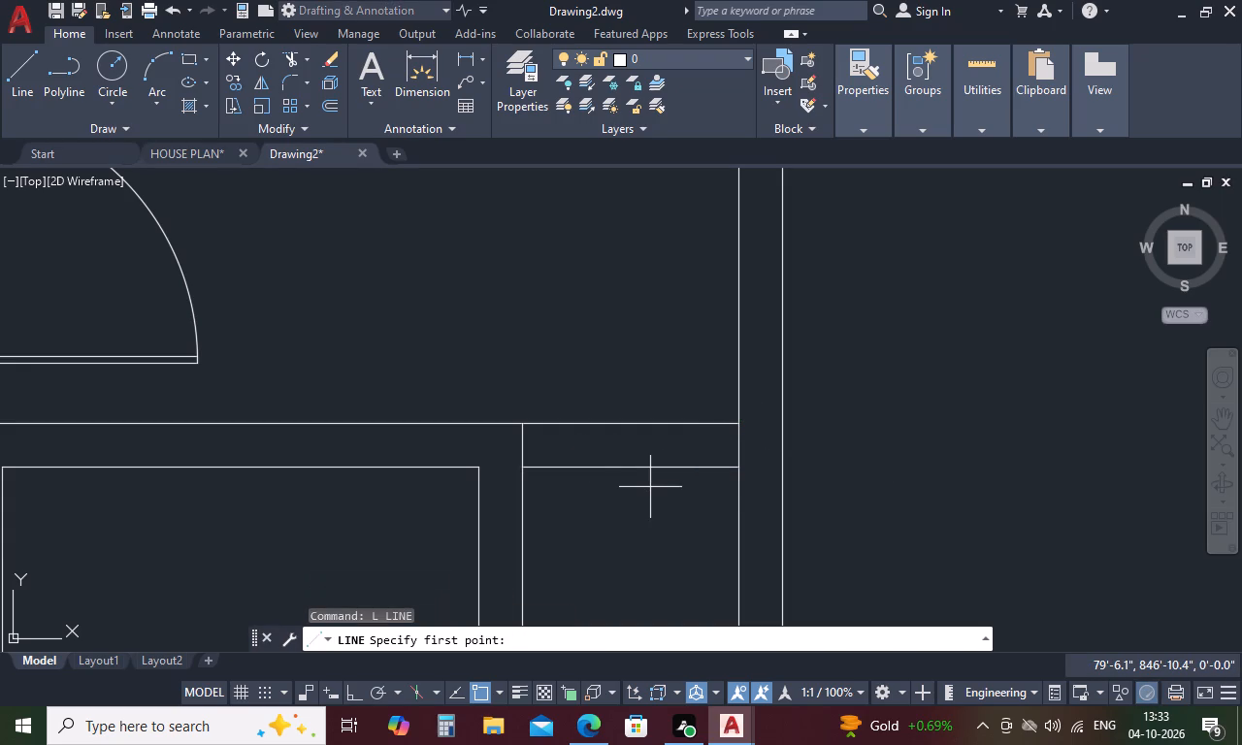
pyautogui.click(524, 450)
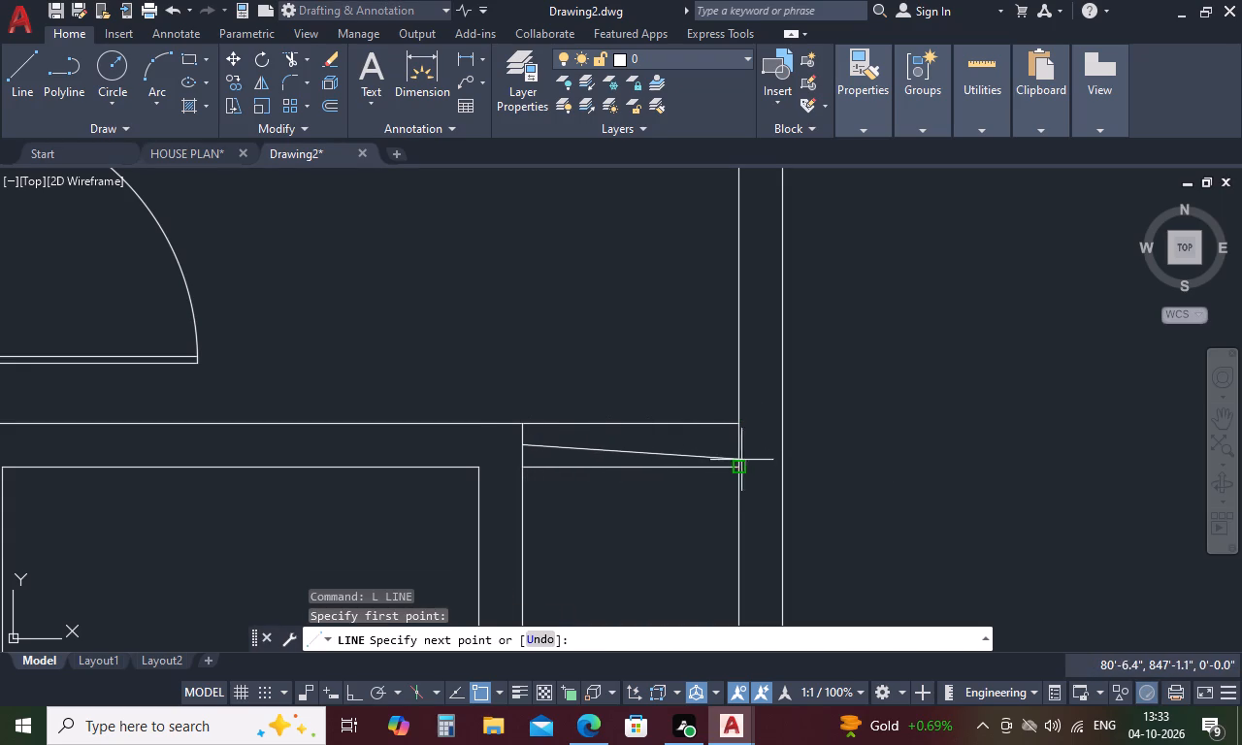
pyautogui.click(737, 451)
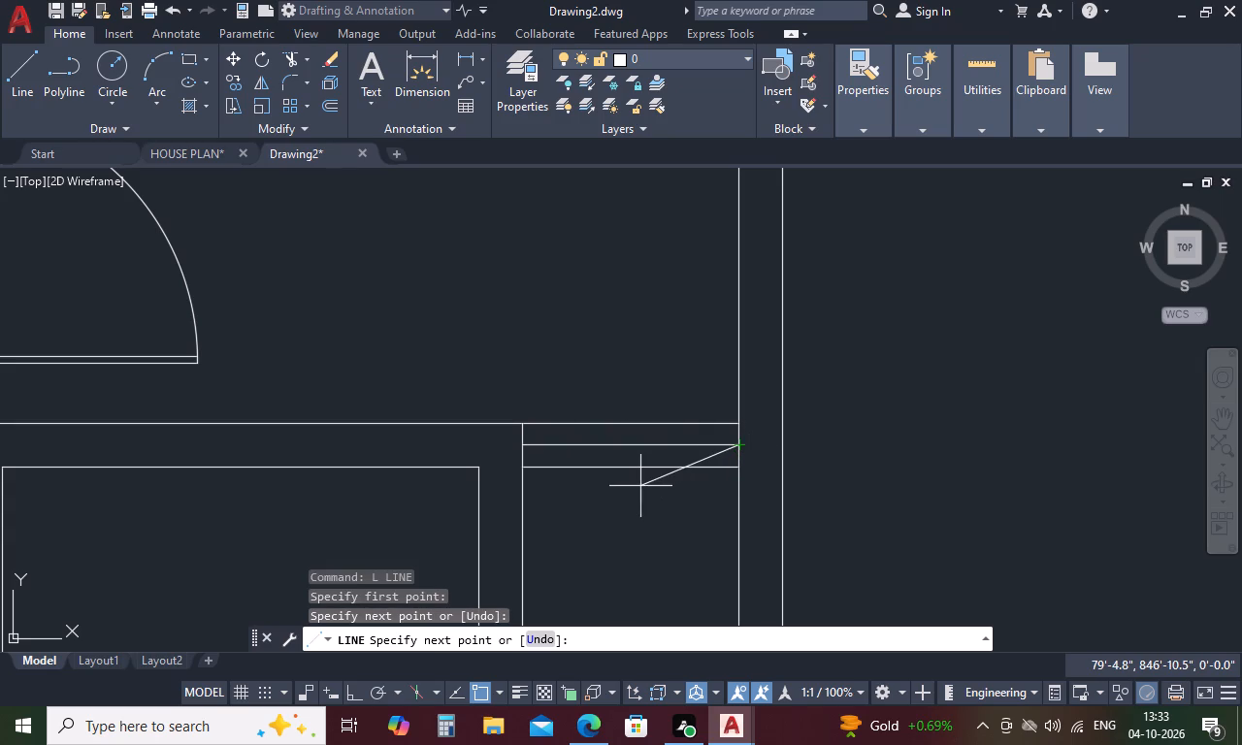
pyautogui.press('Escape')
# Offset the W.4 window's centre line 1" to both sides and erase the original centre line.
pyautogui.write('O 1')
pyautogui.press('space')
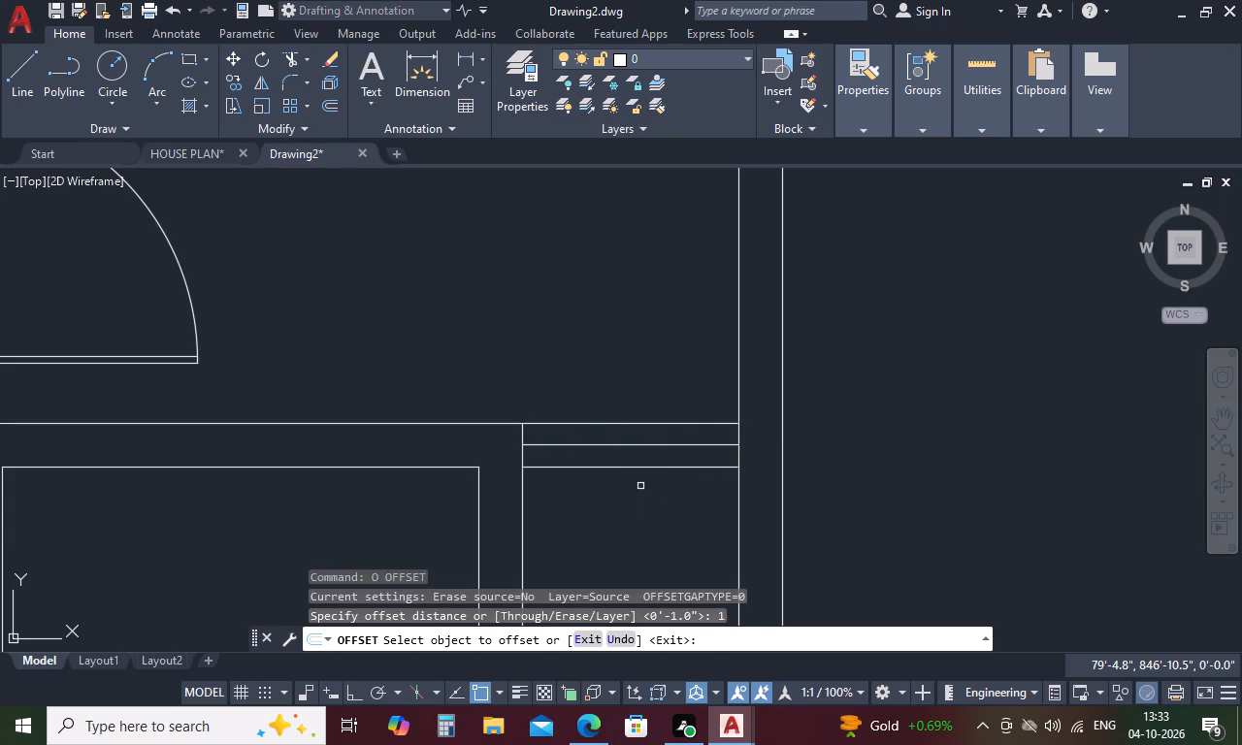
pyautogui.click(667, 445)
pyautogui.click(667, 423)
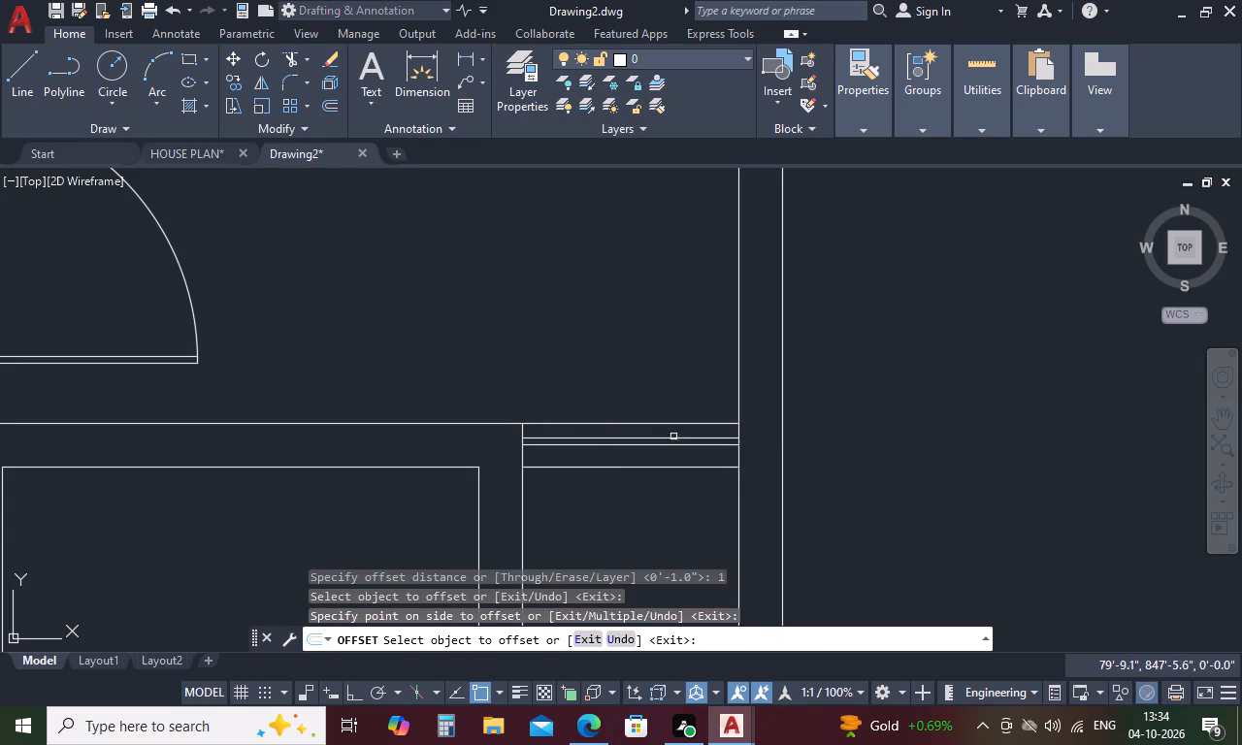
pyautogui.doubleClick(687, 446)
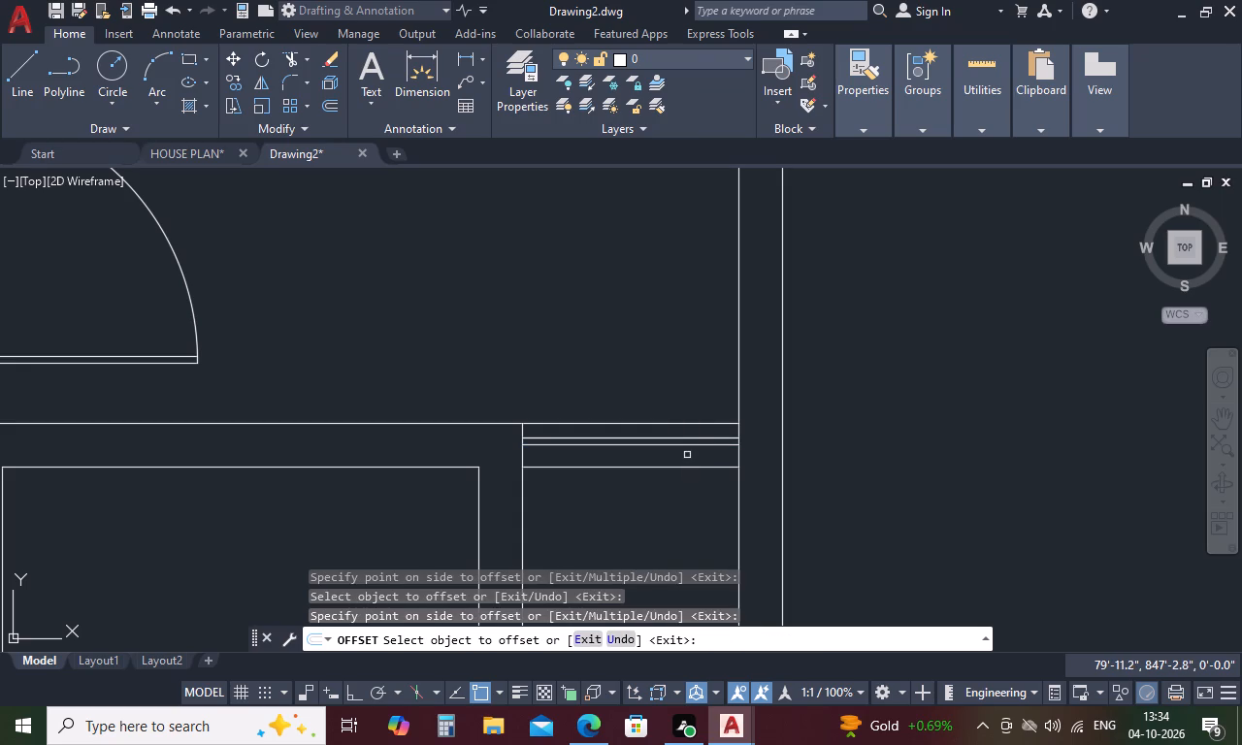
pyautogui.click(698, 445)
pyautogui.click(698, 461)
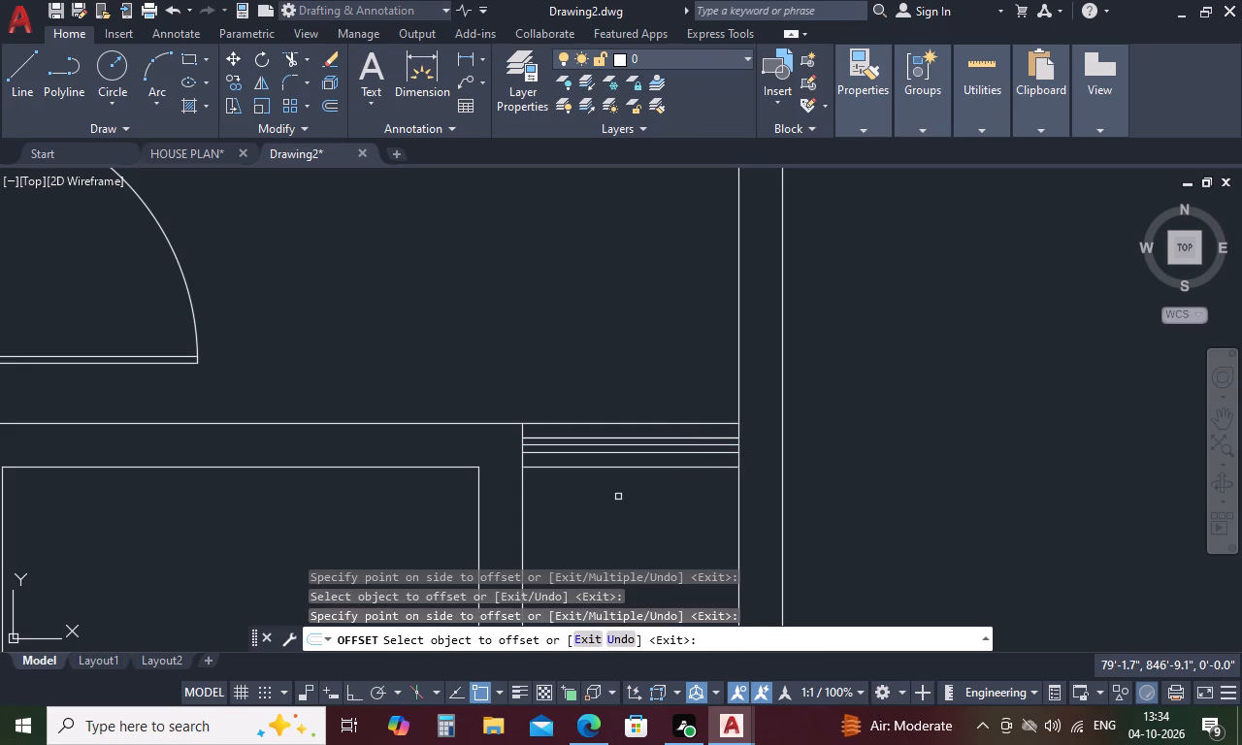
pyautogui.press('space')
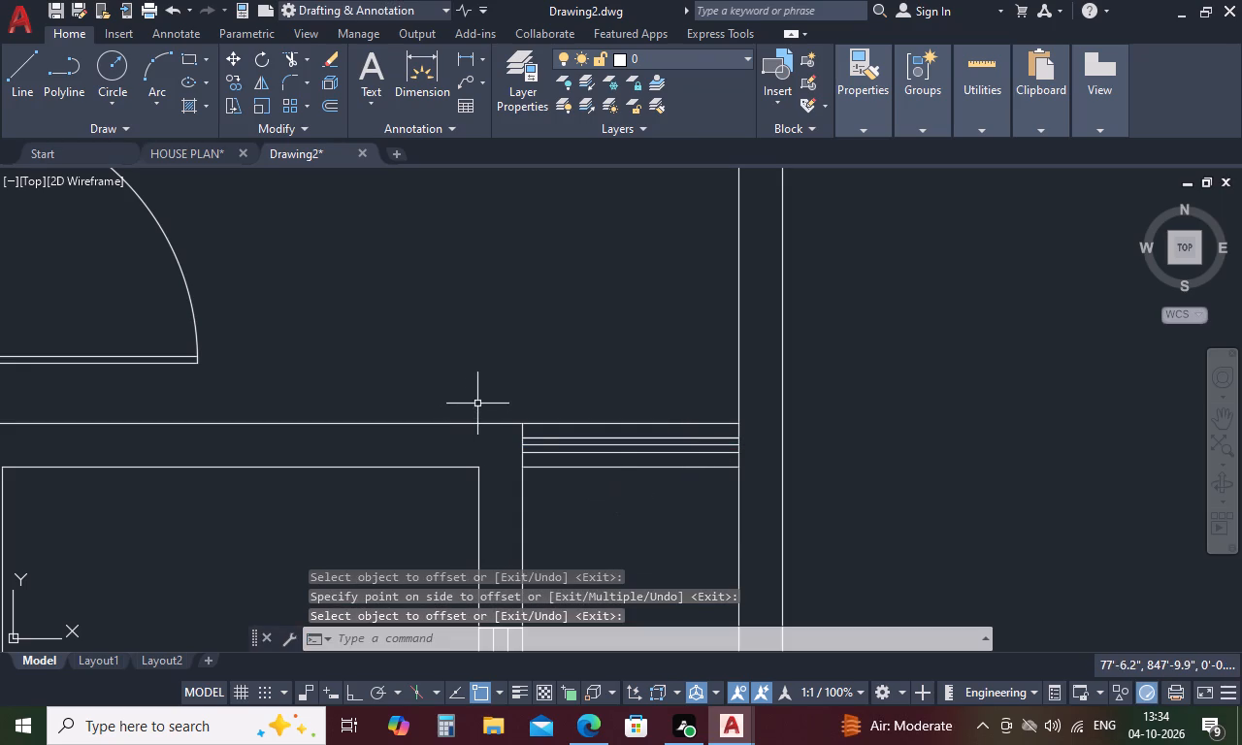
pyautogui.click(541, 445)
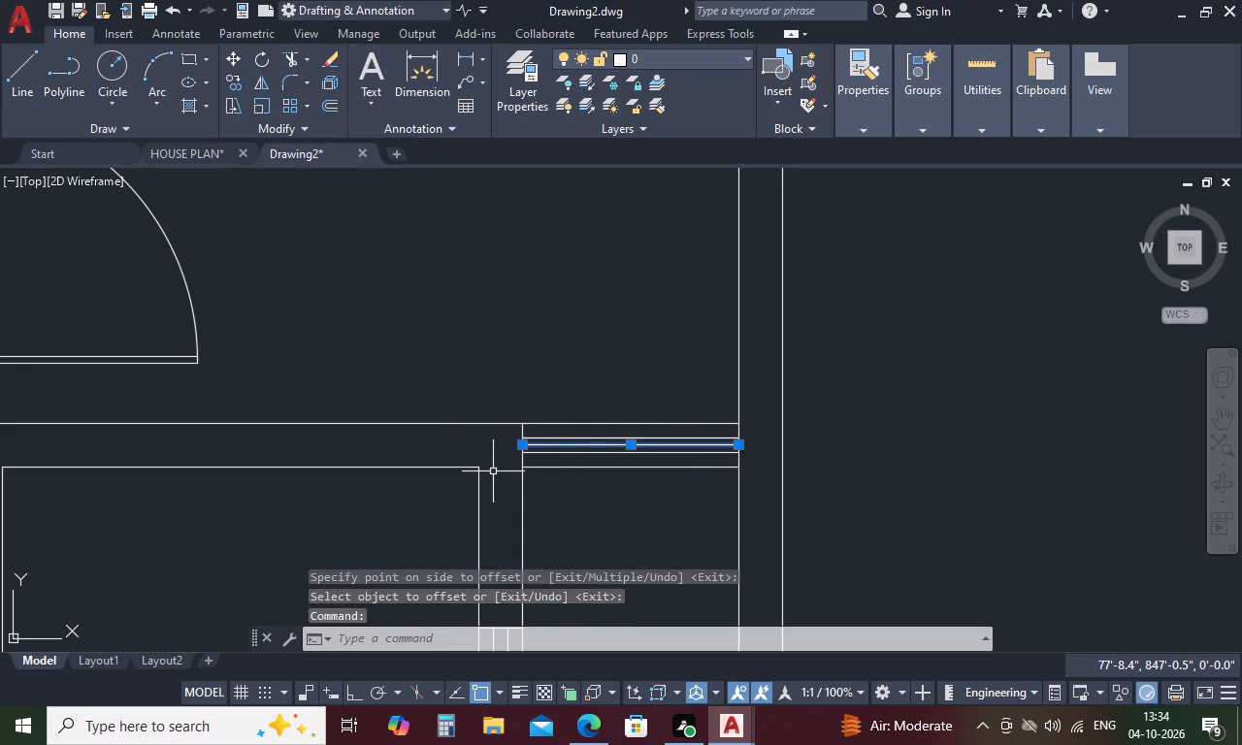
pyautogui.press('Delete')
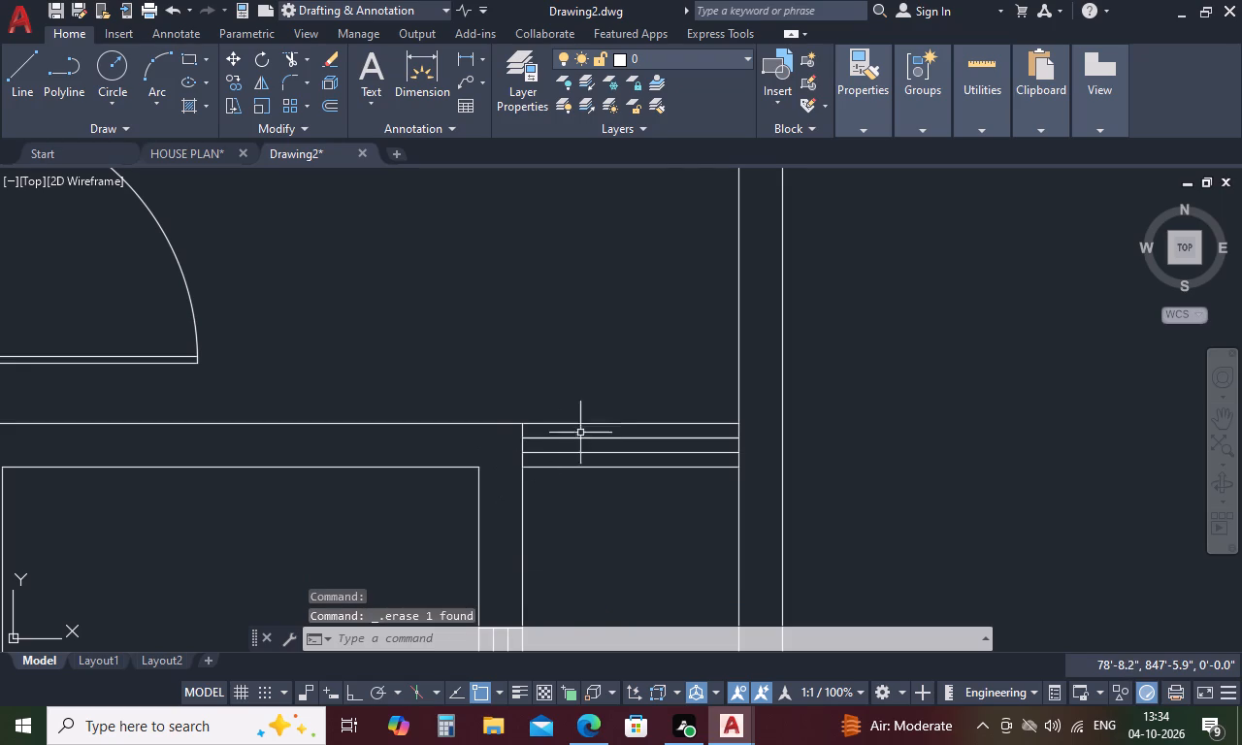
# Examine the W.4 window between the open strip and the drawing room in the reference ground floor plan.
pyautogui.scroll(-7, 611, 415)
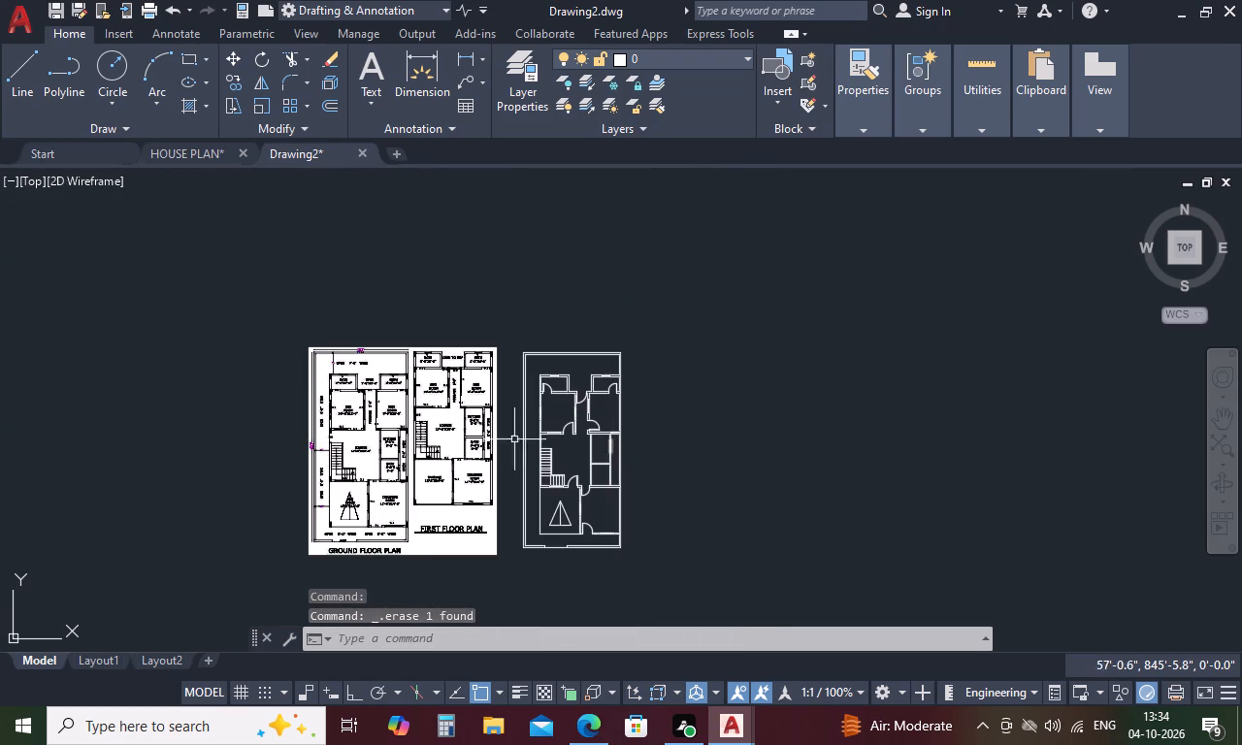
pyautogui.scroll(2, 415, 440)
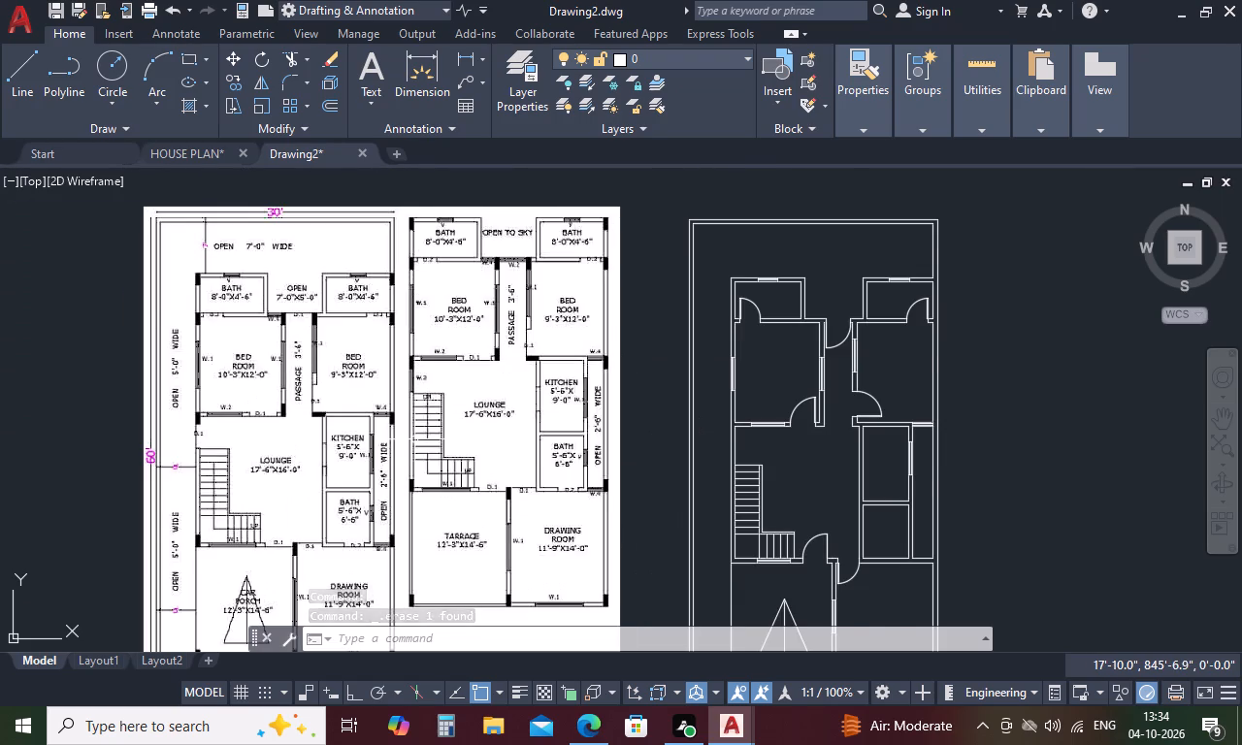
pyautogui.scroll(2, 414, 439)
pyautogui.scroll(-3, 414, 438)
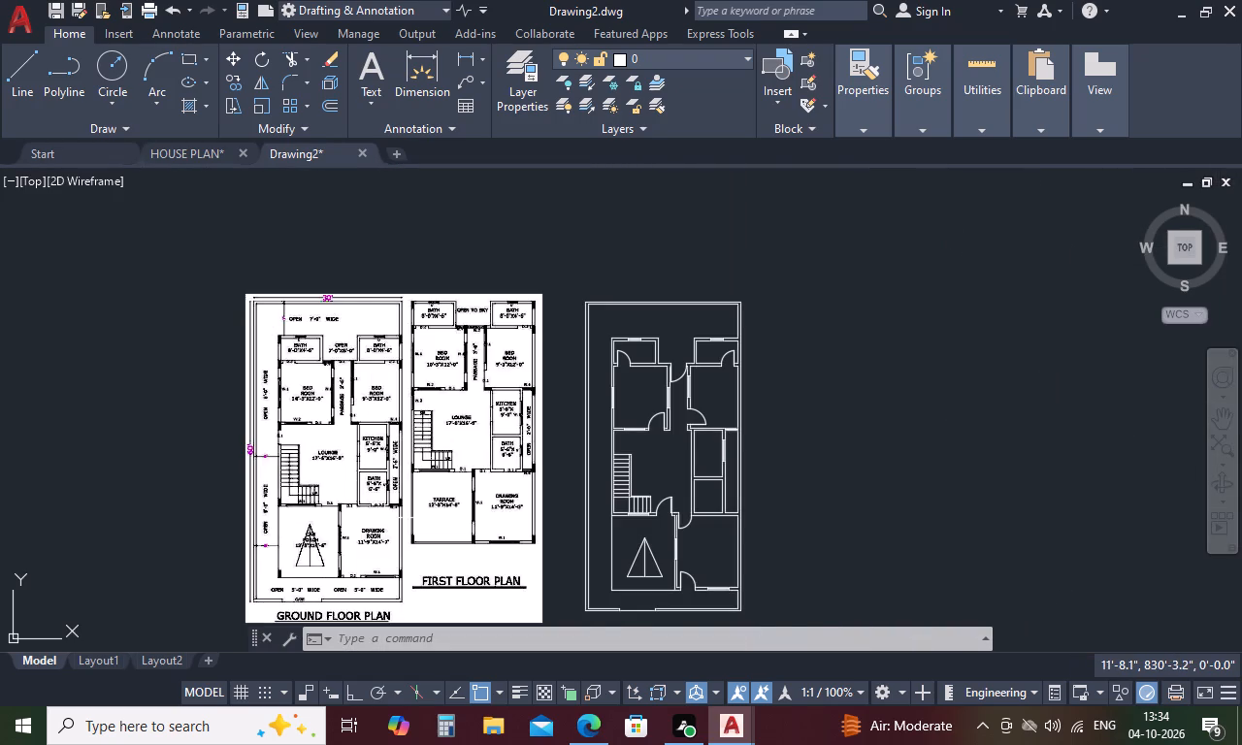
pyautogui.scroll(7, 393, 508)
pyautogui.scroll(-4, 383, 521)
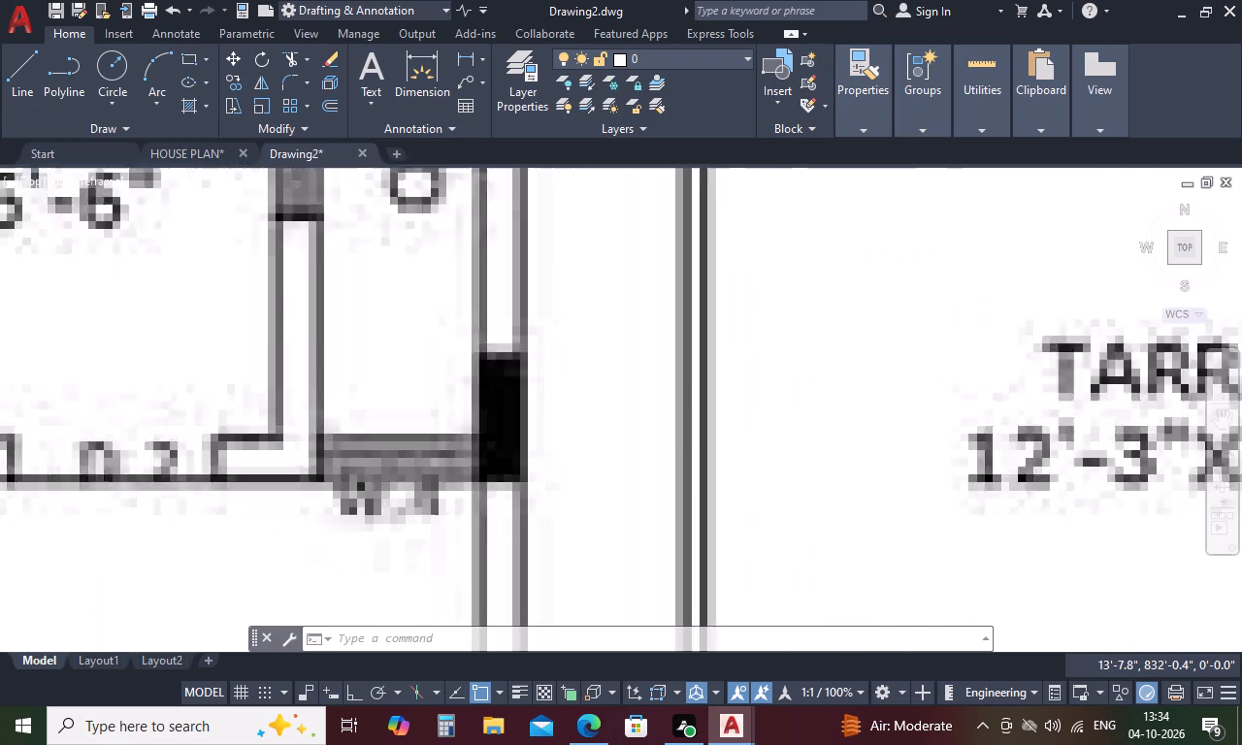
pyautogui.scroll(-3, 383, 521)
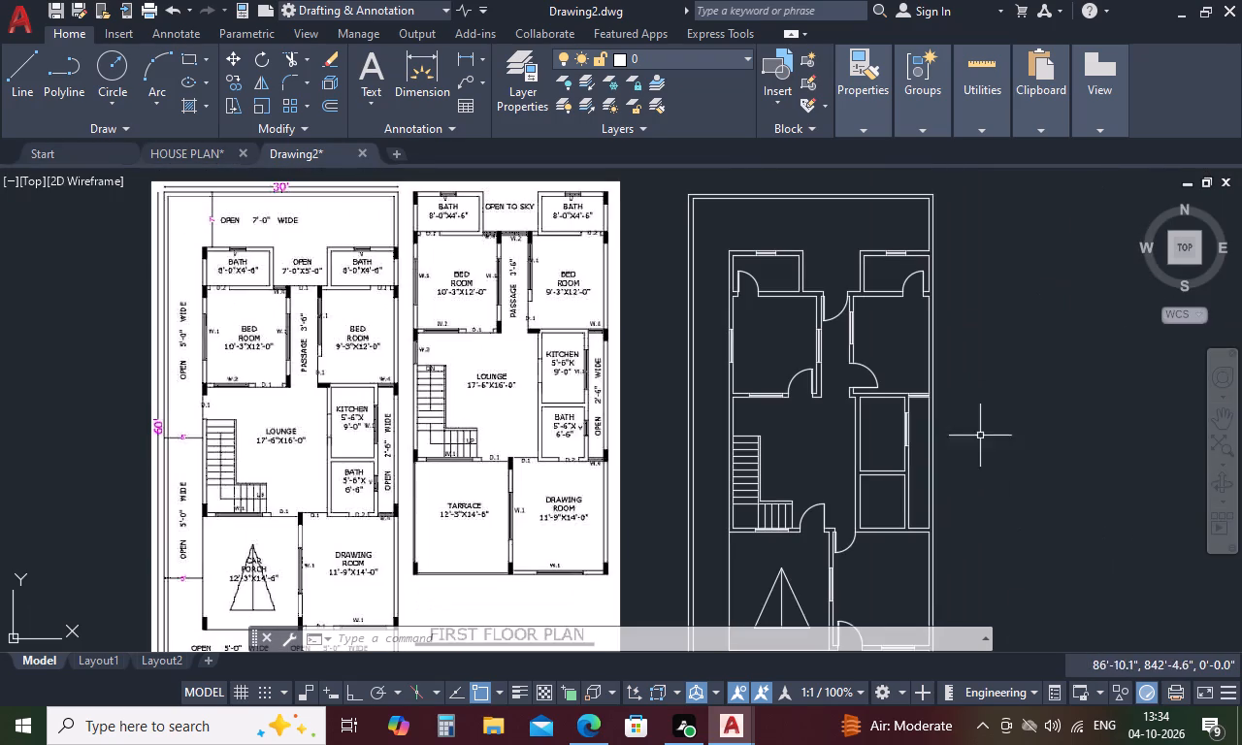
# Copy the complete W.4 window from the bedroom wall into the wall between the 2'-6" wide open strip and the drawing room.
pyautogui.scroll(4, 946, 401)
pyautogui.scroll(1, 746, 366)
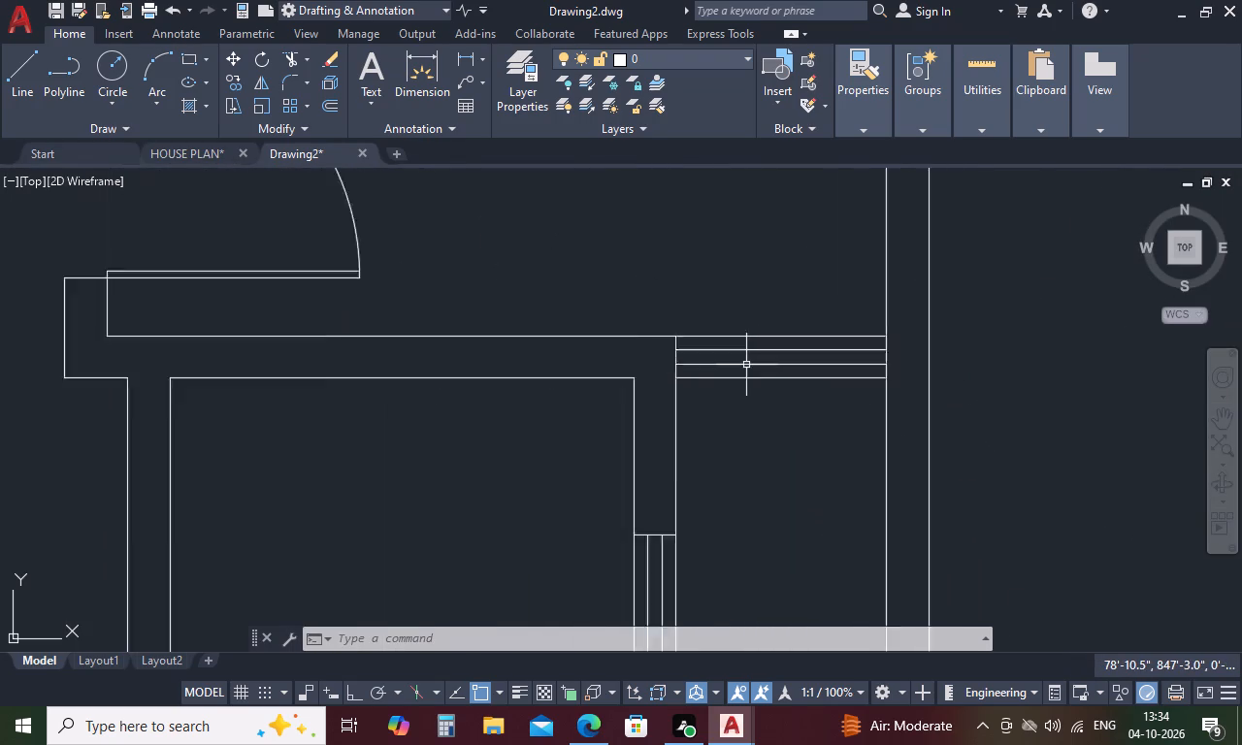
pyautogui.scroll(2, 746, 365)
pyautogui.moveTo(811, 313); pyautogui.dragTo(630, 357)
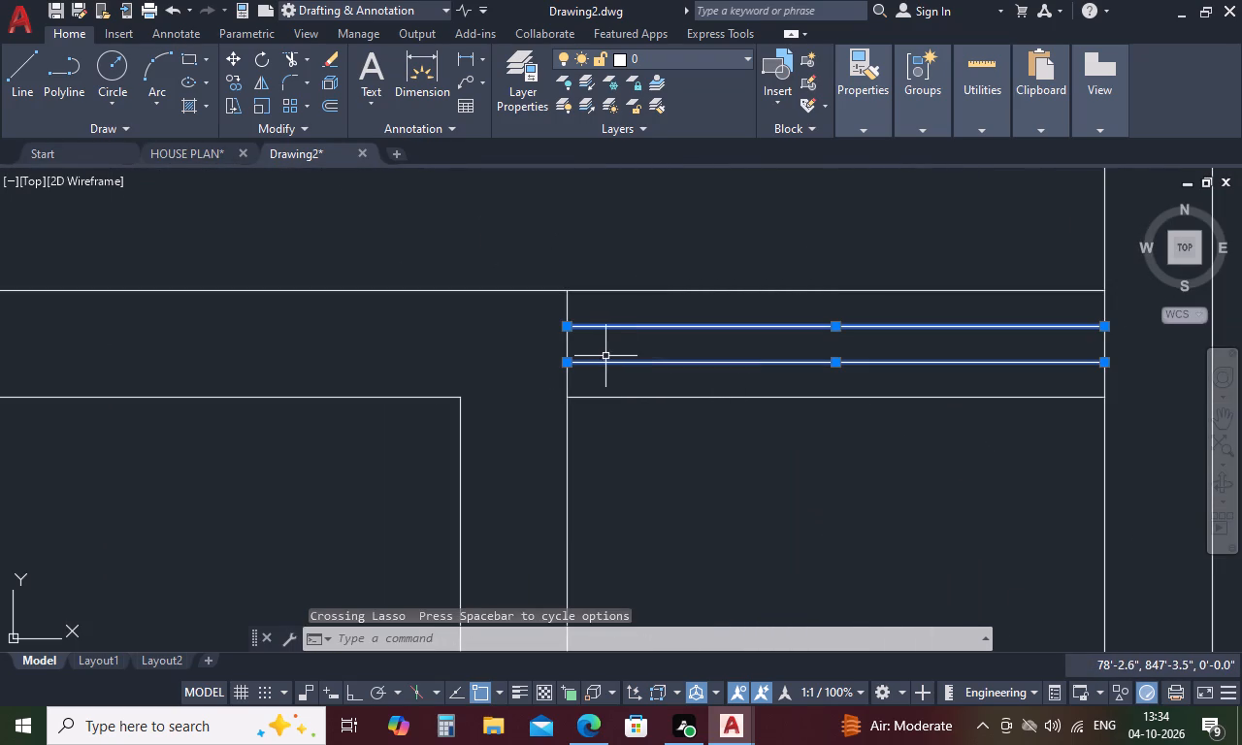
pyautogui.click(565, 342)
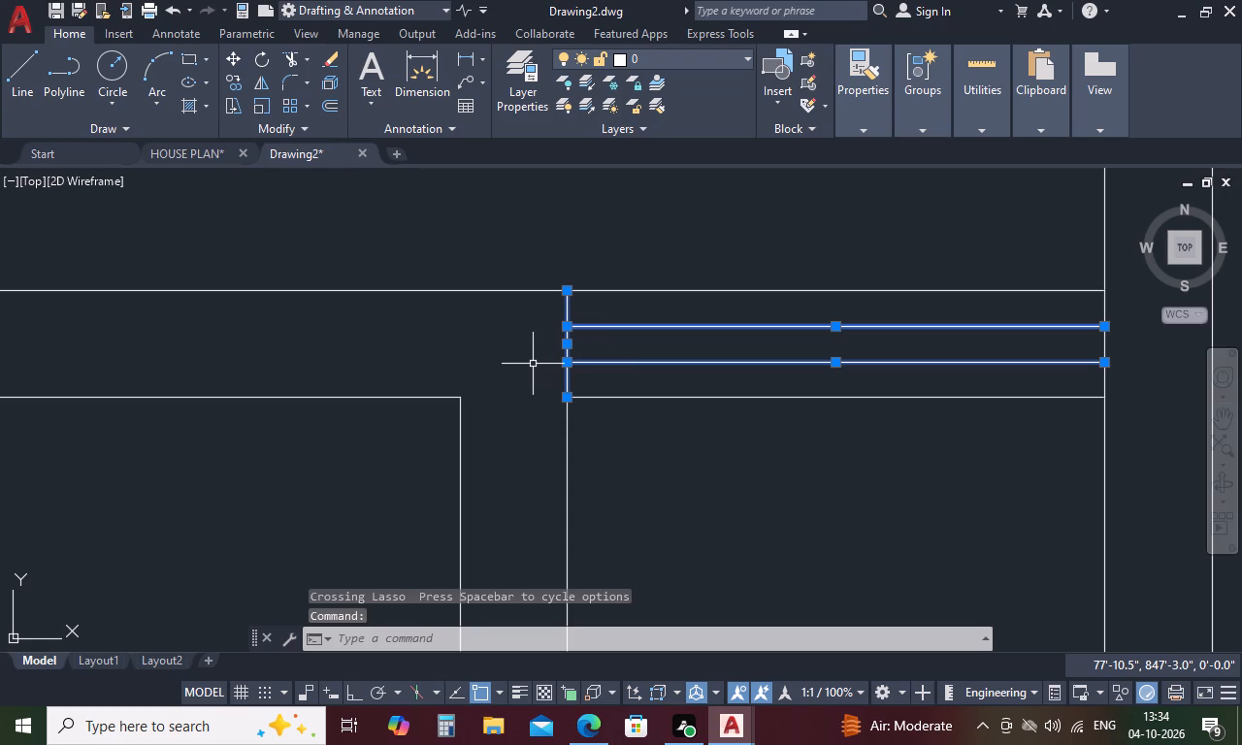
pyautogui.rightClick(533, 364)
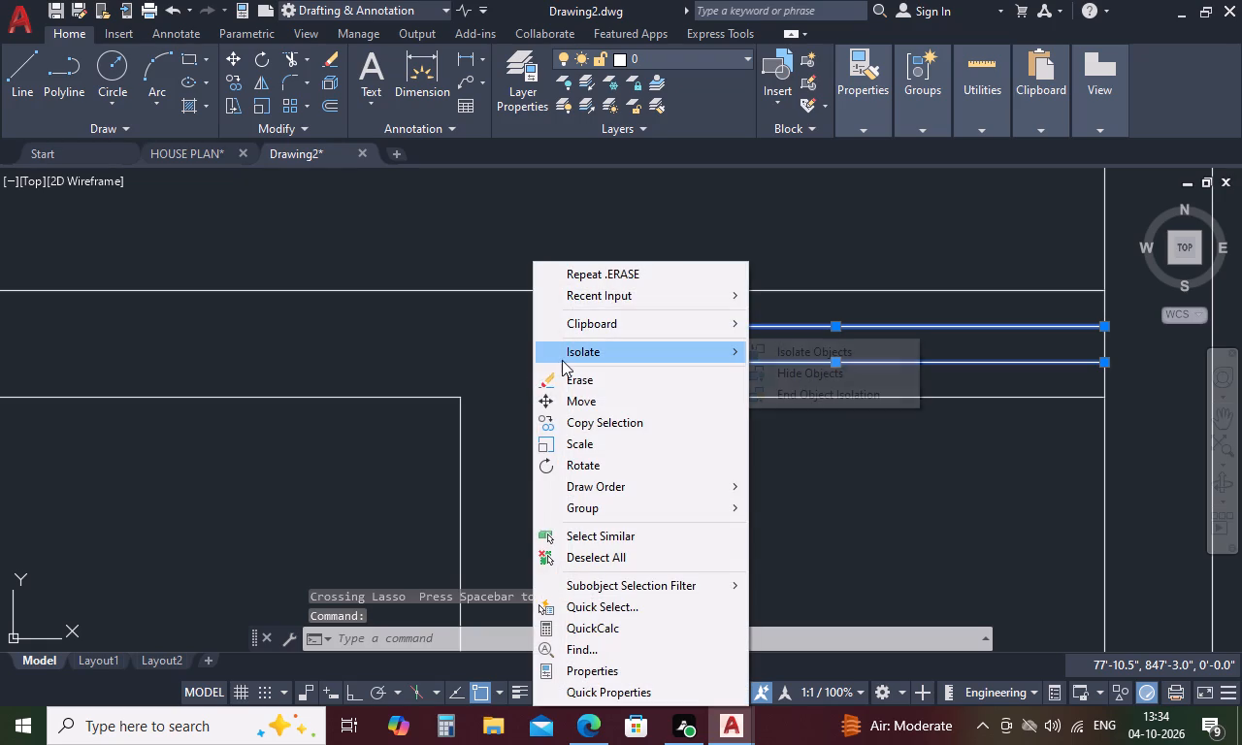
pyautogui.click(511, 370)
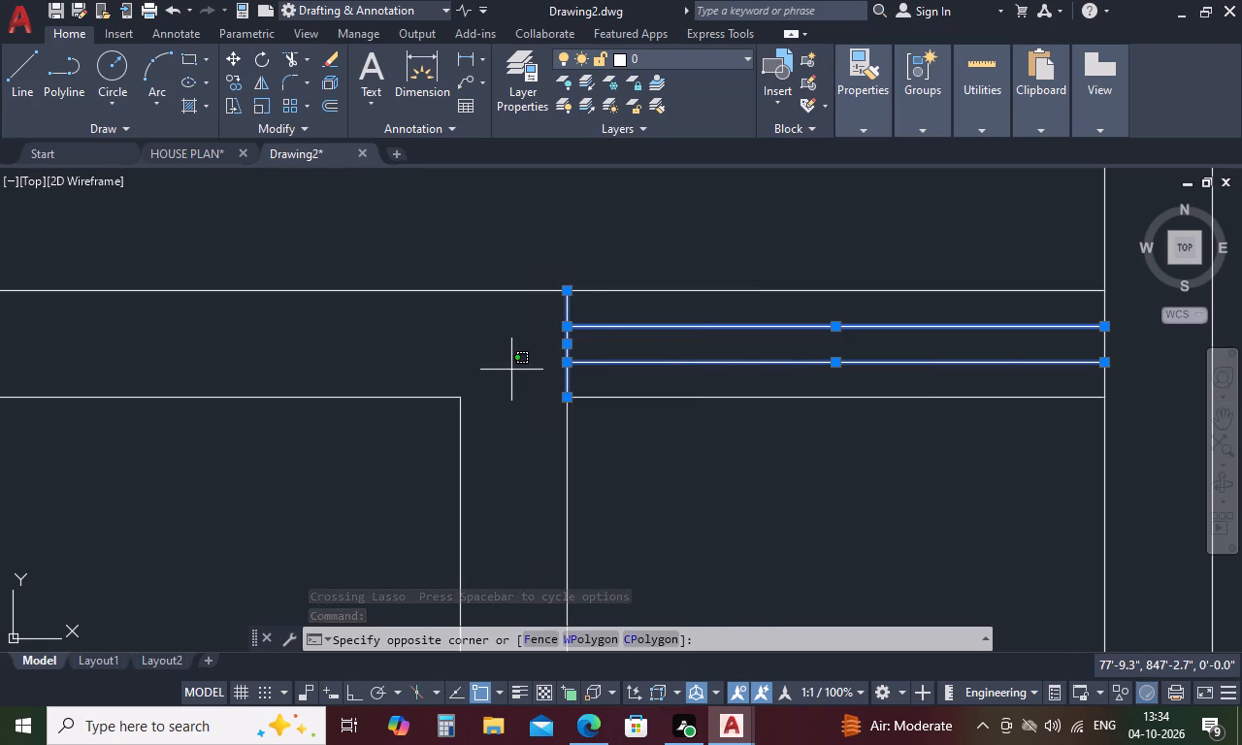
pyautogui.click(514, 349)
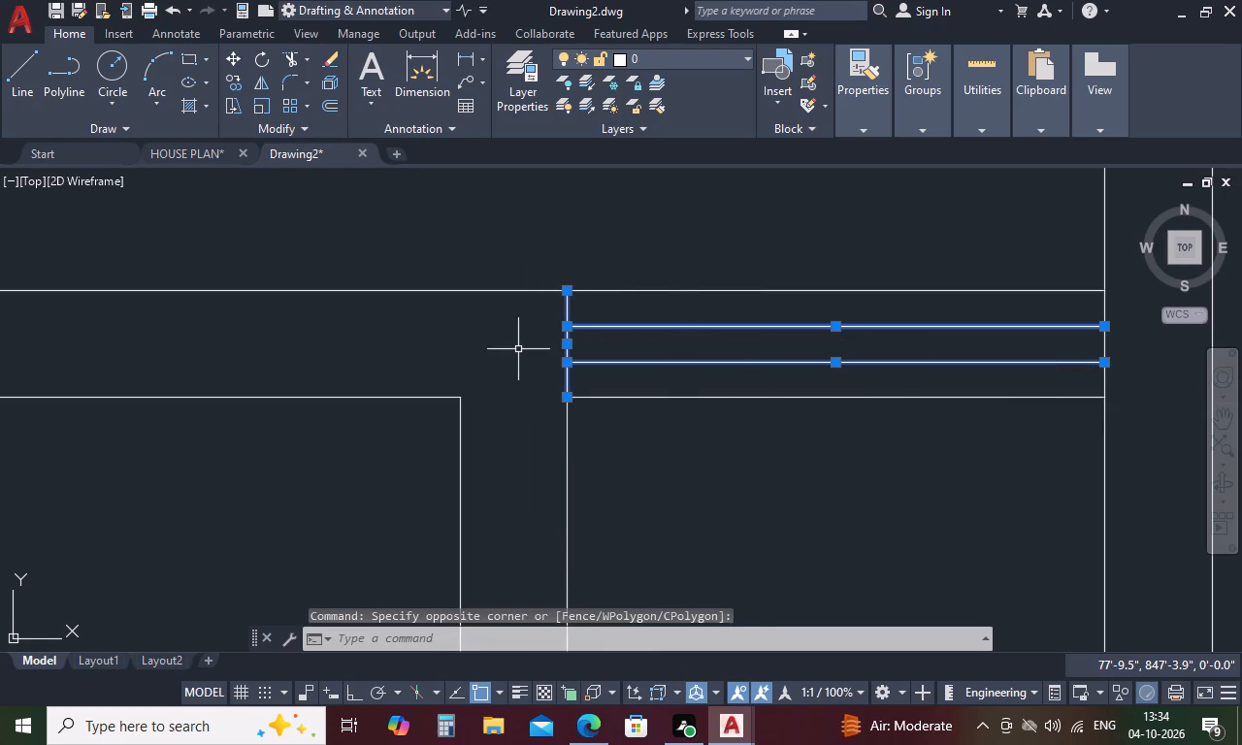
pyautogui.moveTo(1152, 377); pyautogui.dragTo(1072, 383)
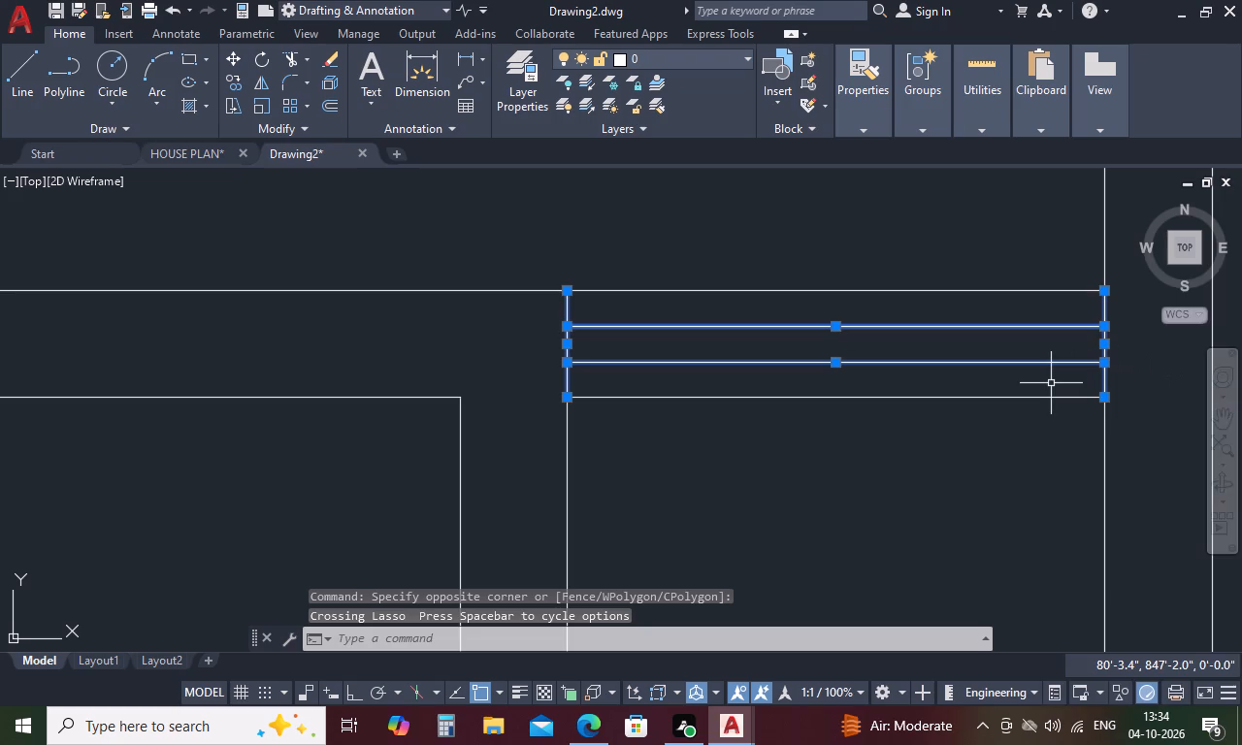
pyautogui.rightClick(1051, 383)
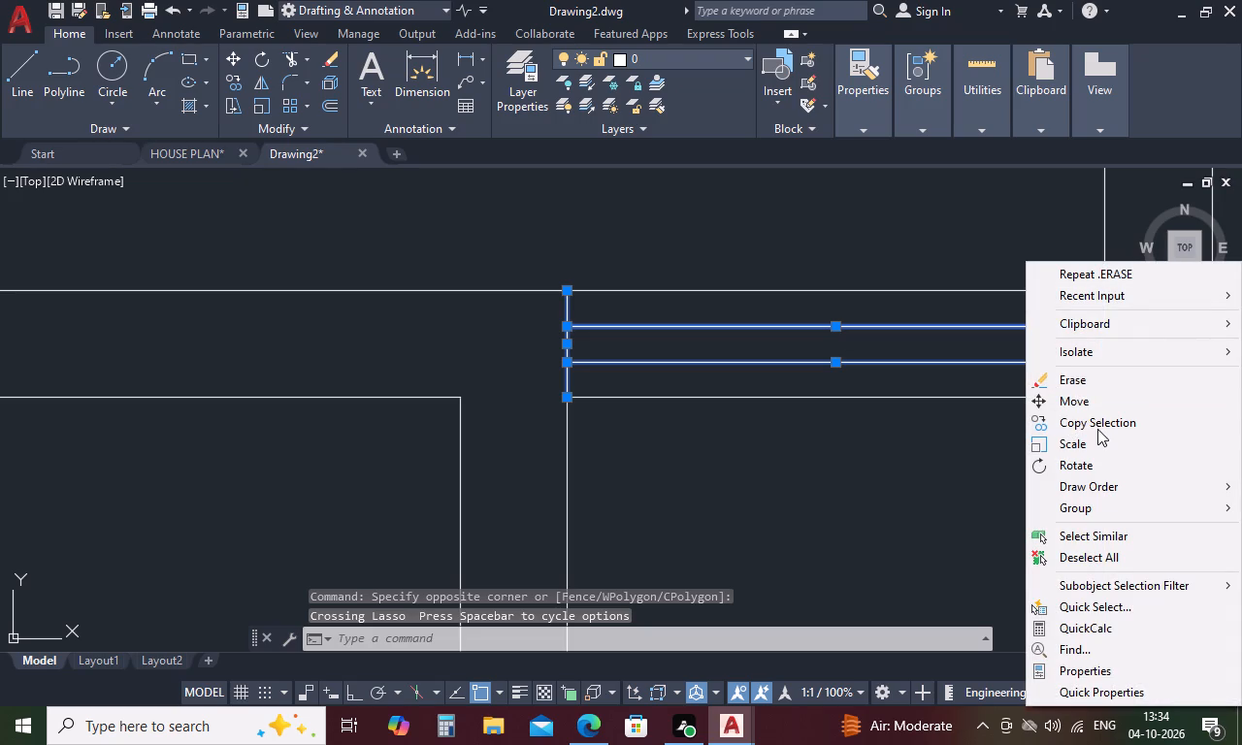
pyautogui.click(1096, 424)
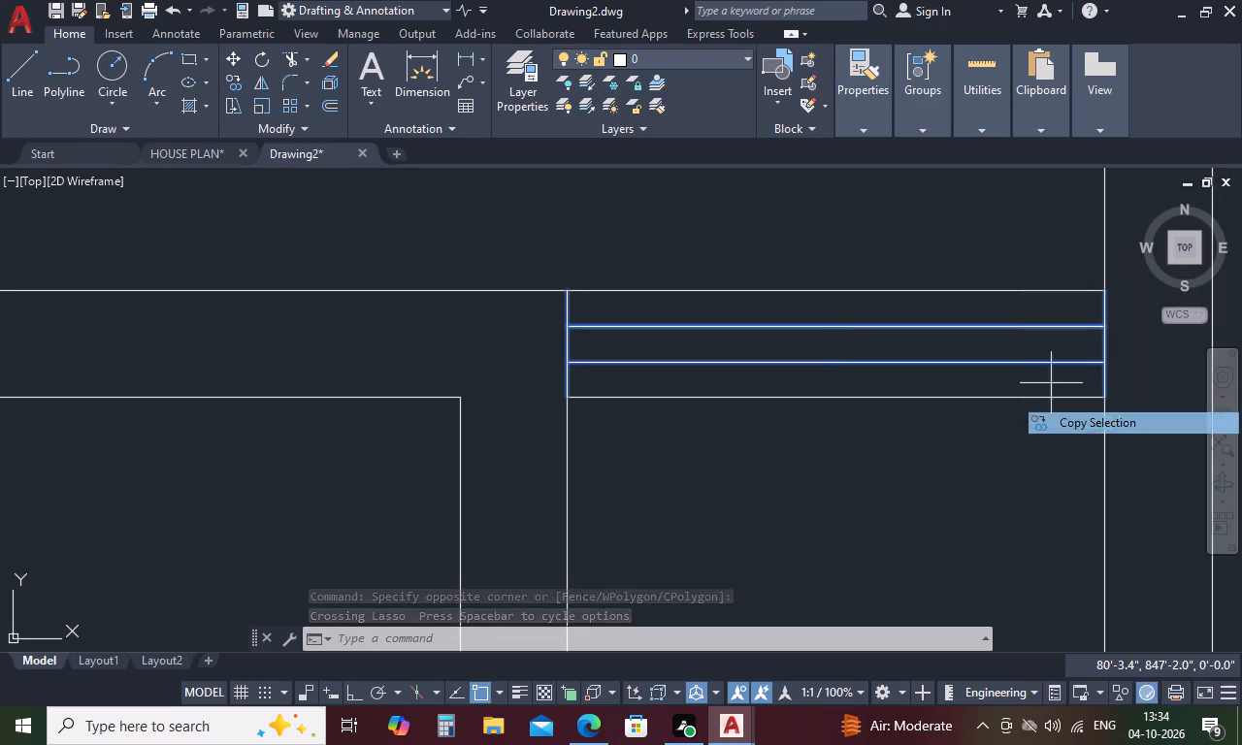
pyautogui.click(569, 292)
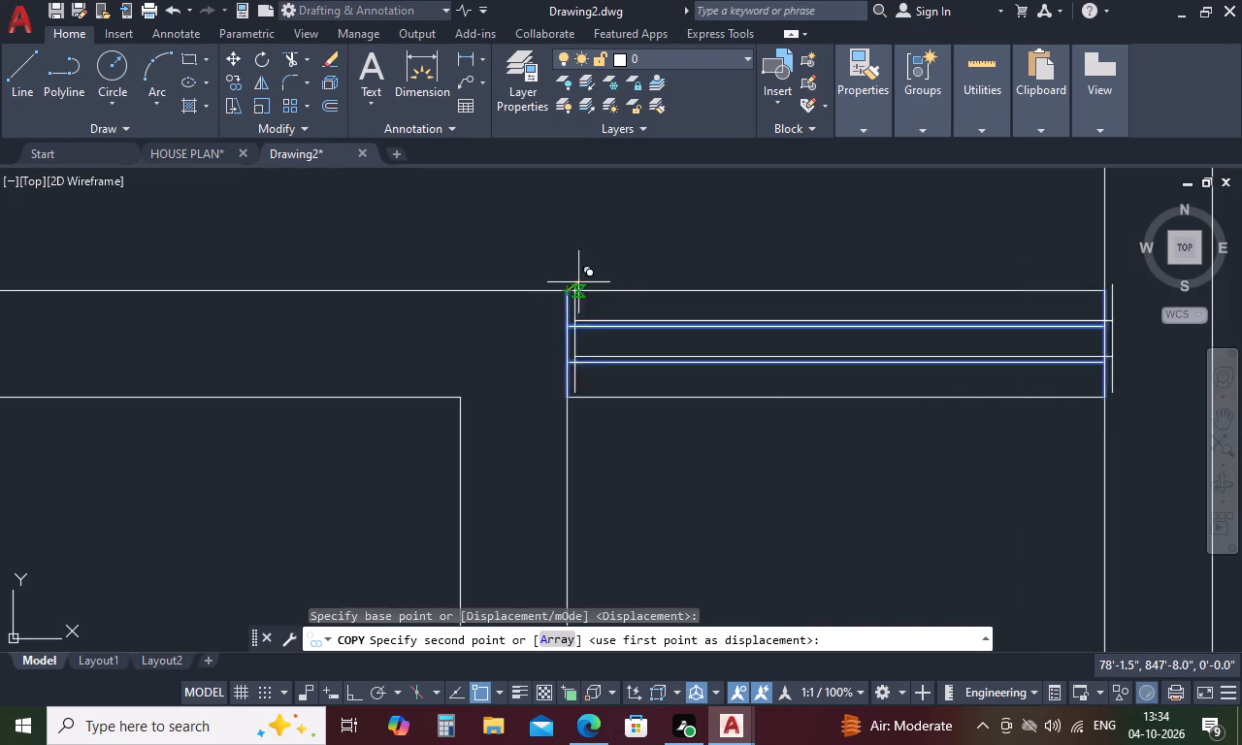
pyautogui.scroll(-6, 626, 238)
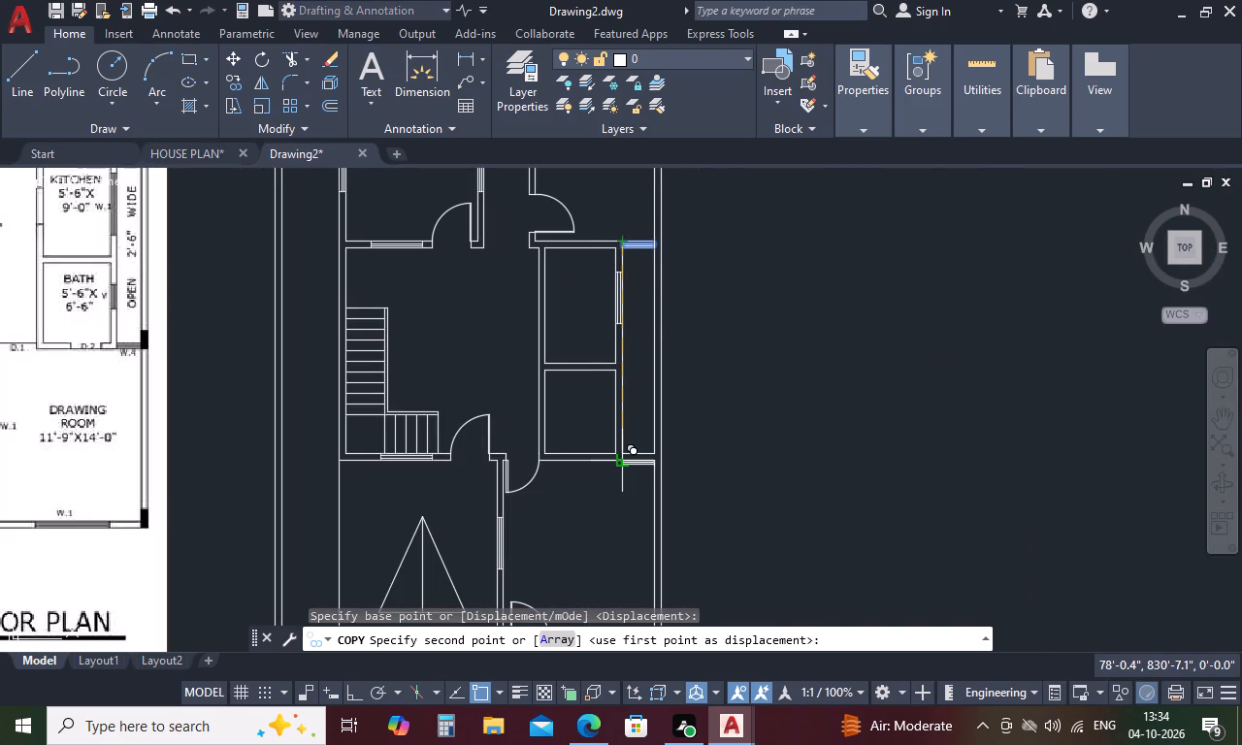
pyautogui.scroll(6, 618, 455)
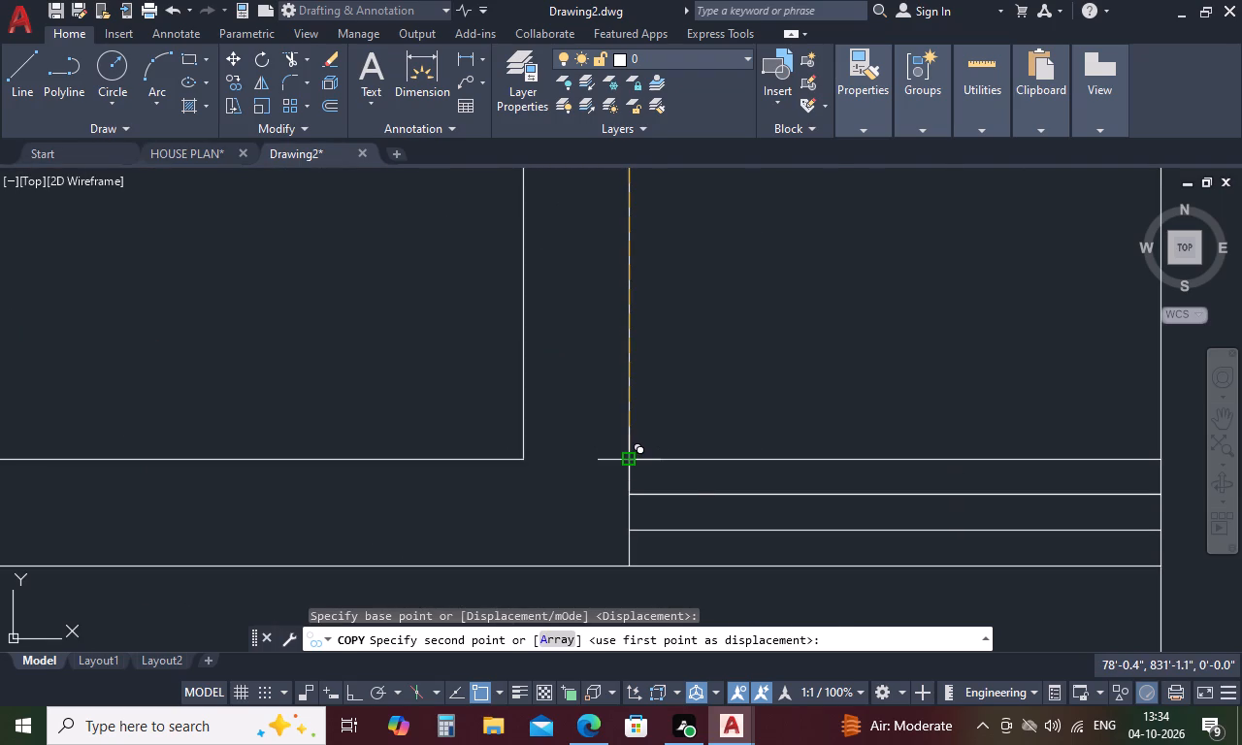
pyautogui.click(627, 458)
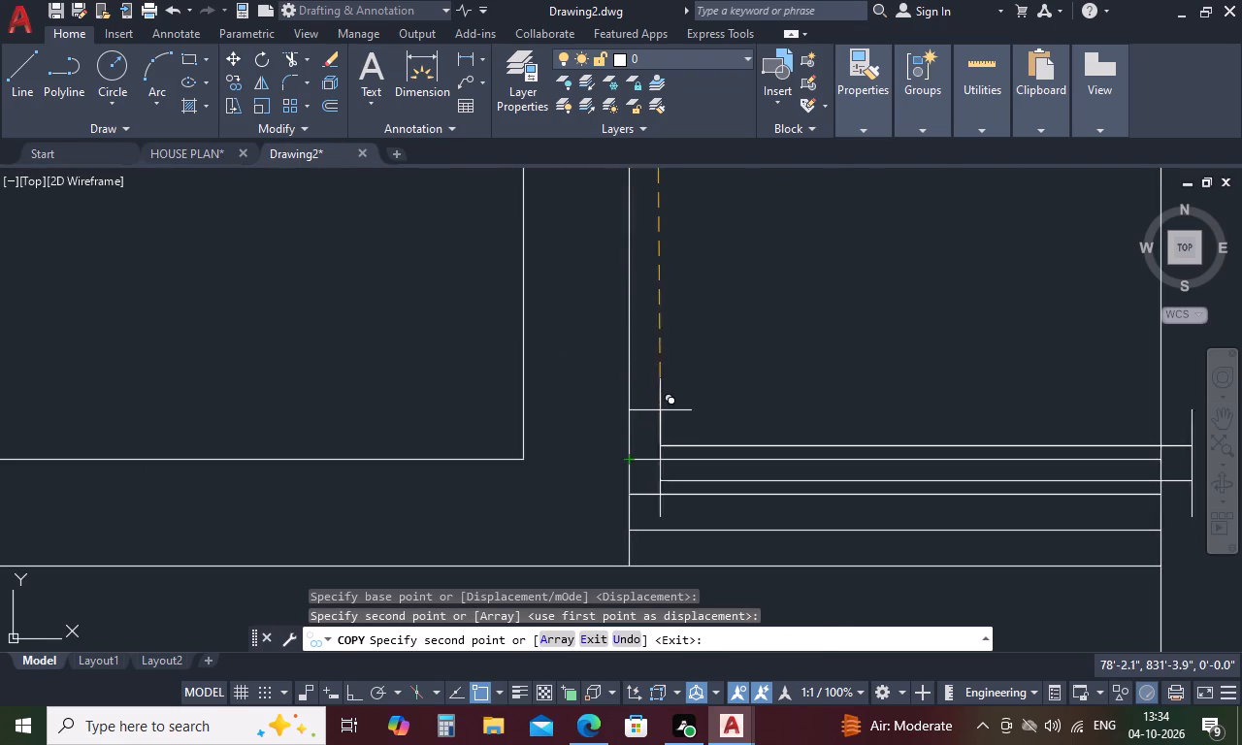
pyautogui.scroll(-4, 673, 378)
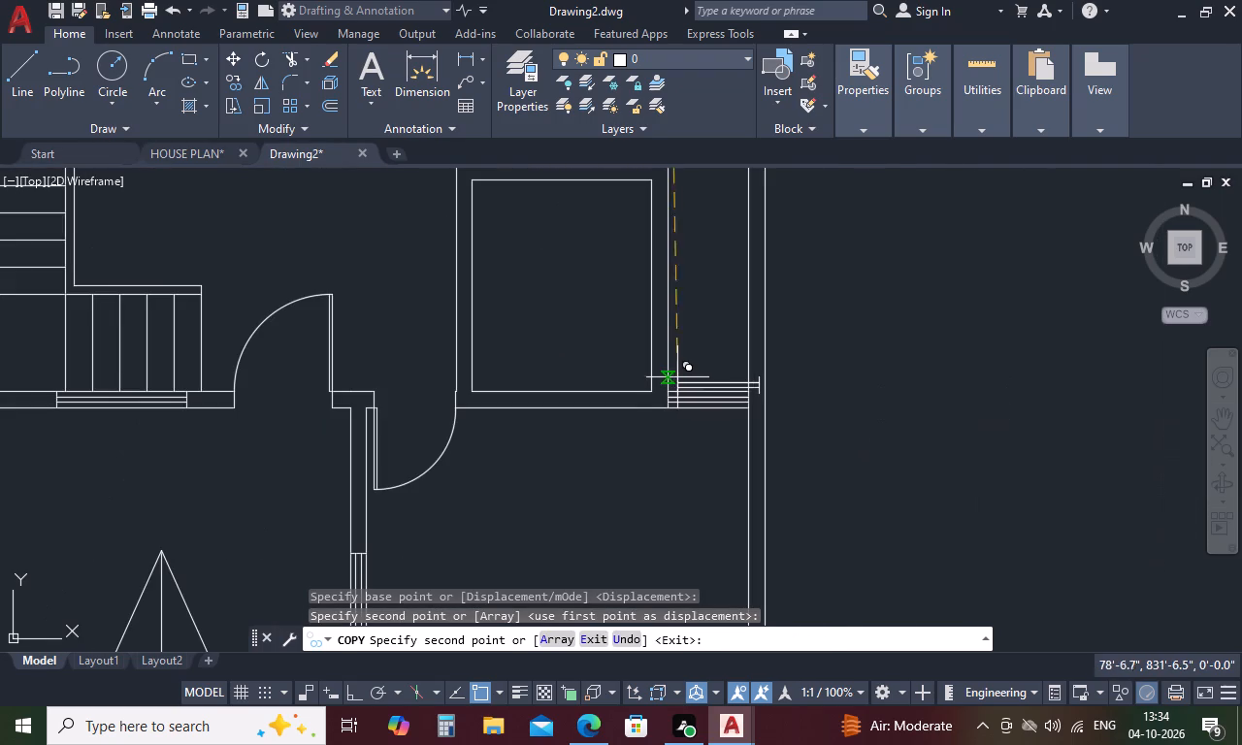
pyautogui.press('space')
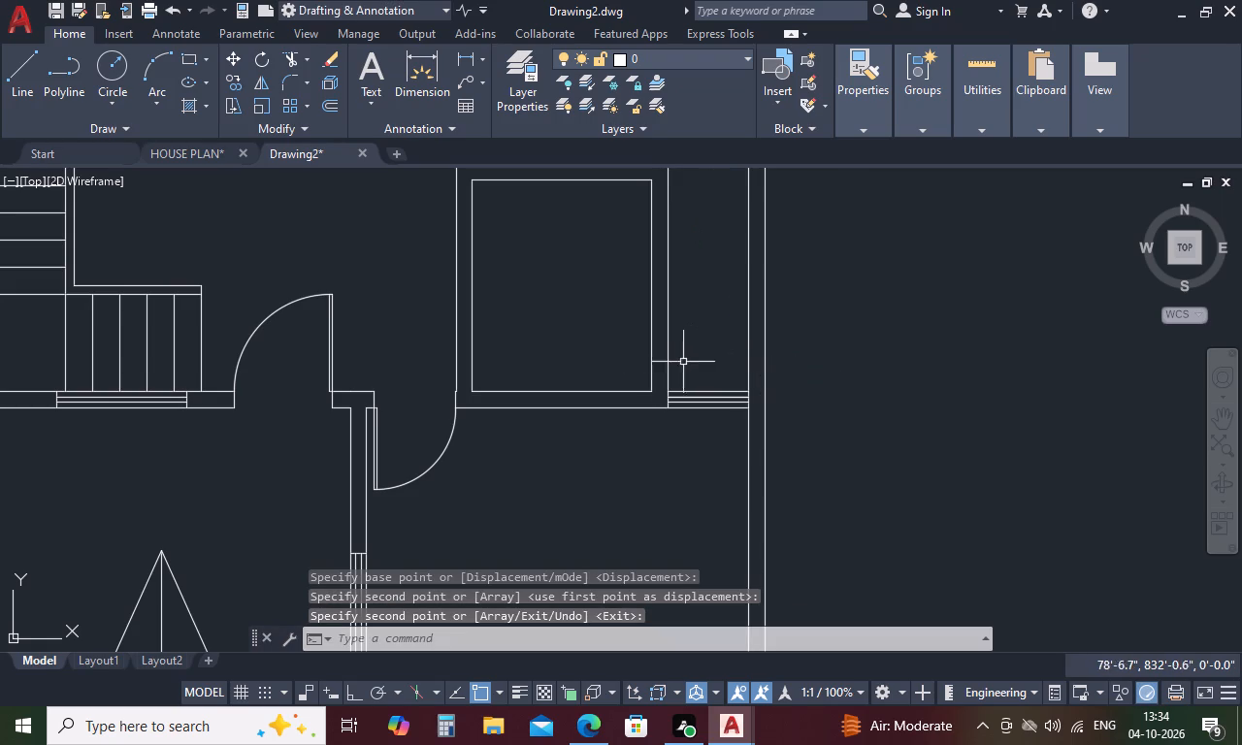
# Examine the kitchen, bath, lounge and drawing room openings in the reference ground floor plan against the drafted plan.
pyautogui.scroll(-4, 608, 380)
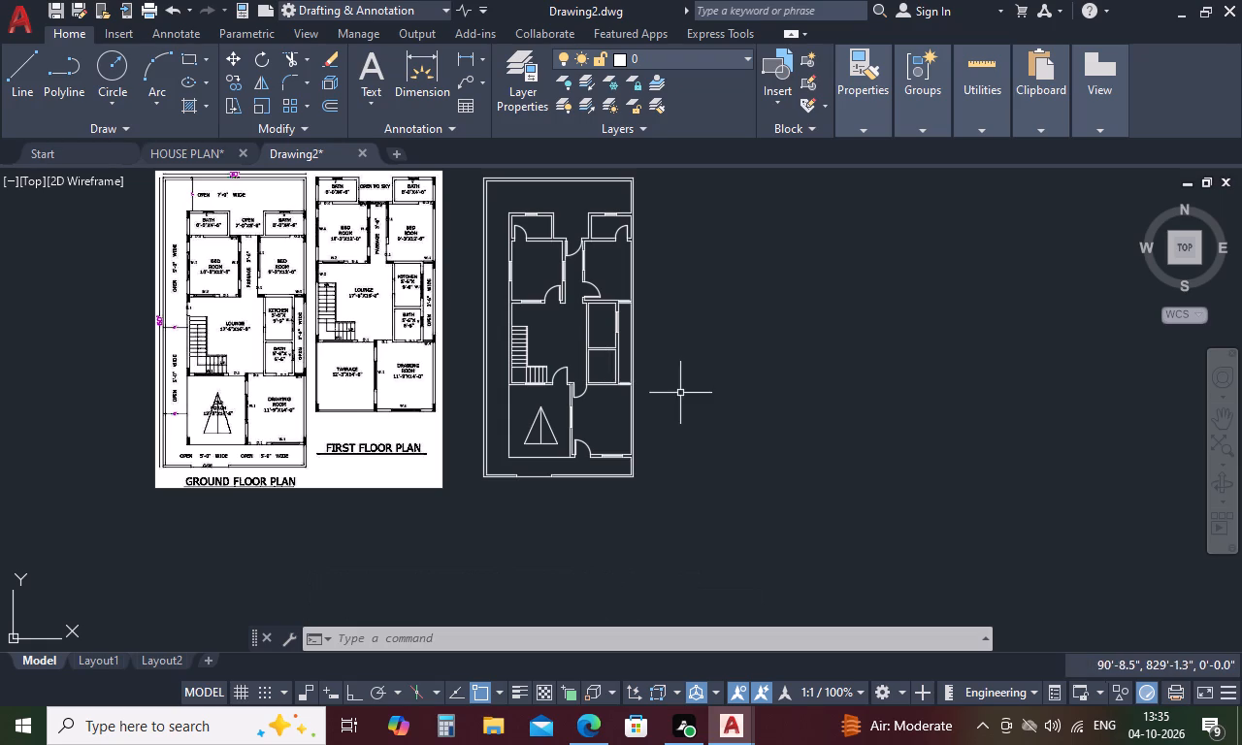
pyautogui.scroll(2, 247, 333)
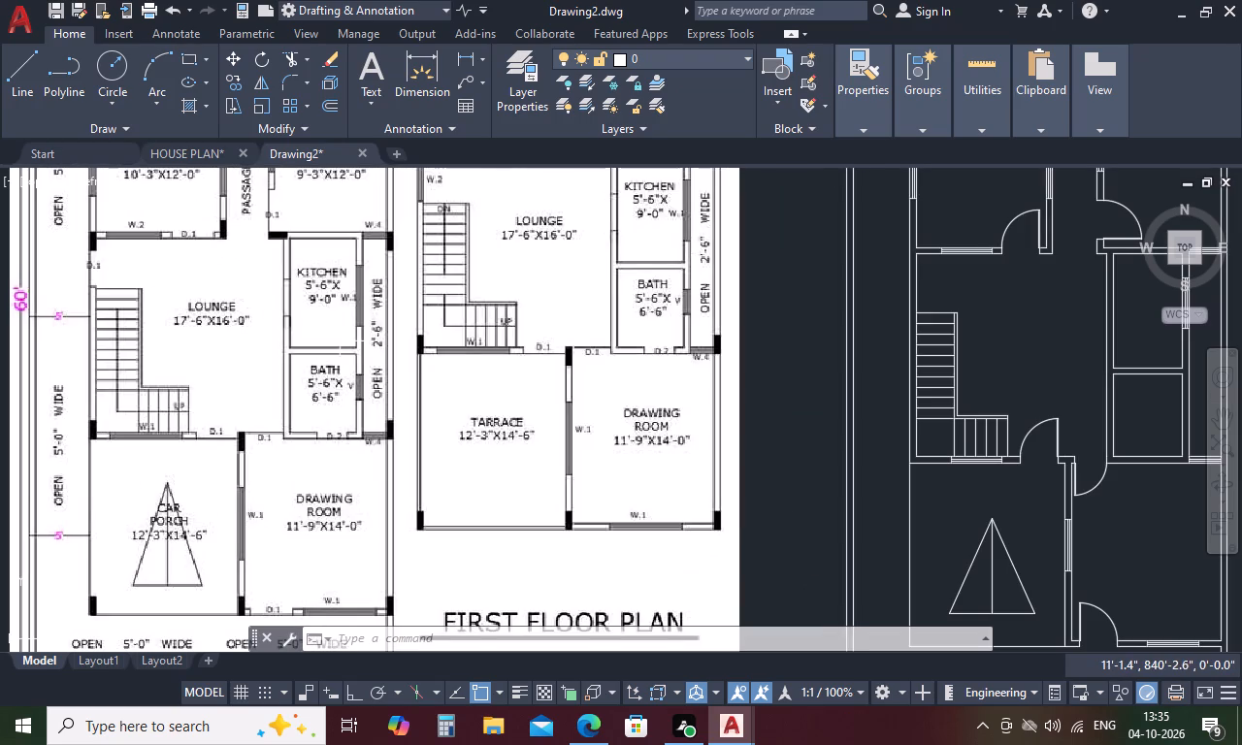
pyautogui.scroll(2, 357, 403)
pyautogui.scroll(-2, 364, 400)
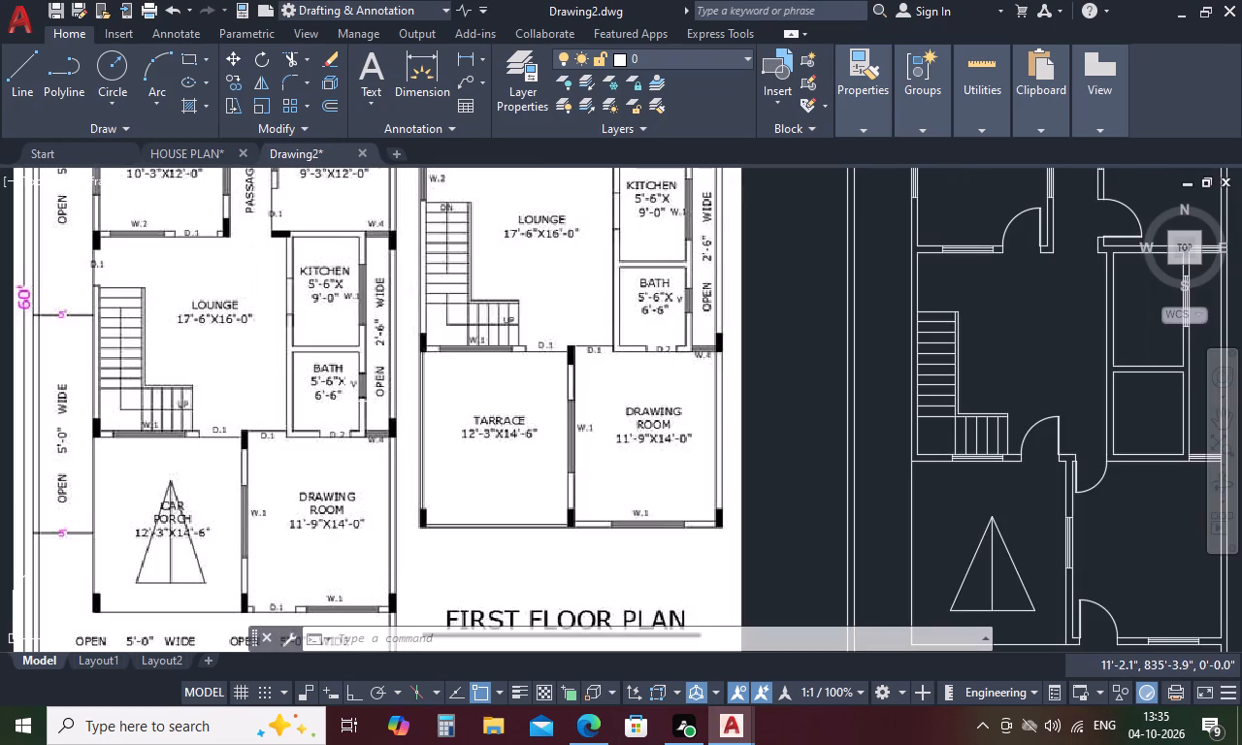
pyautogui.scroll(-1, 352, 366)
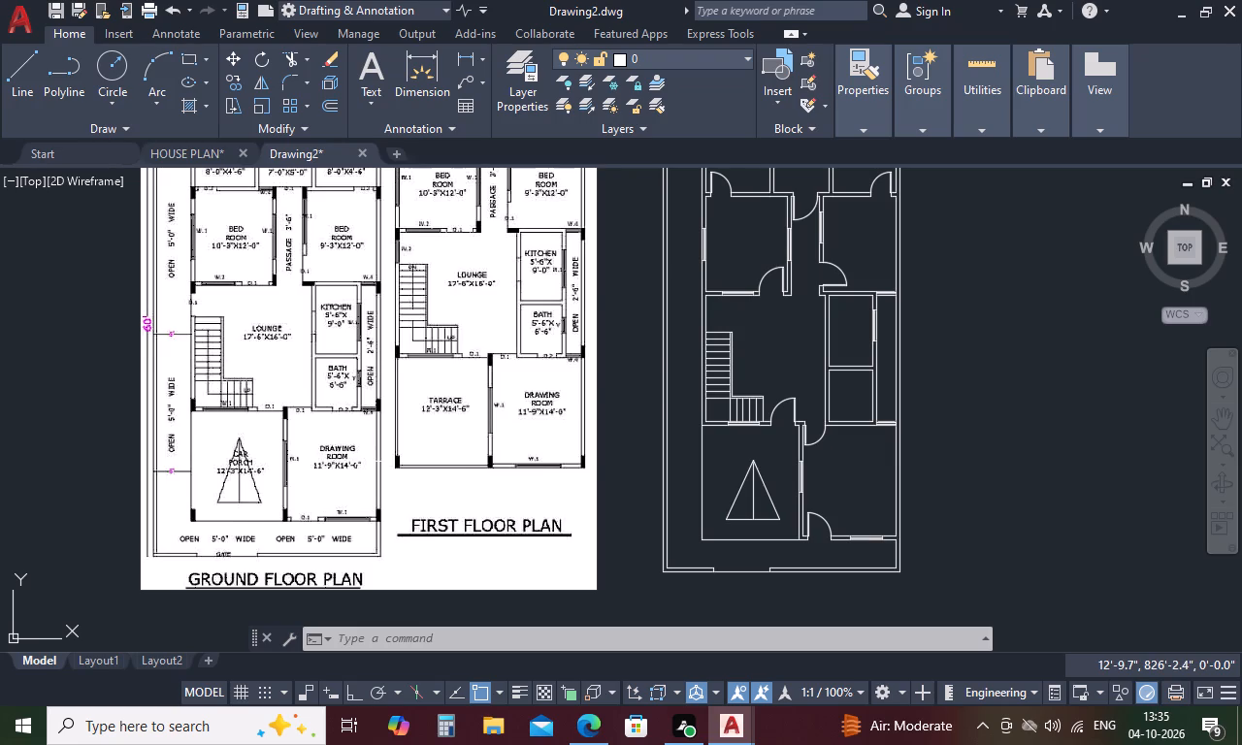
pyautogui.scroll(-1, 359, 465)
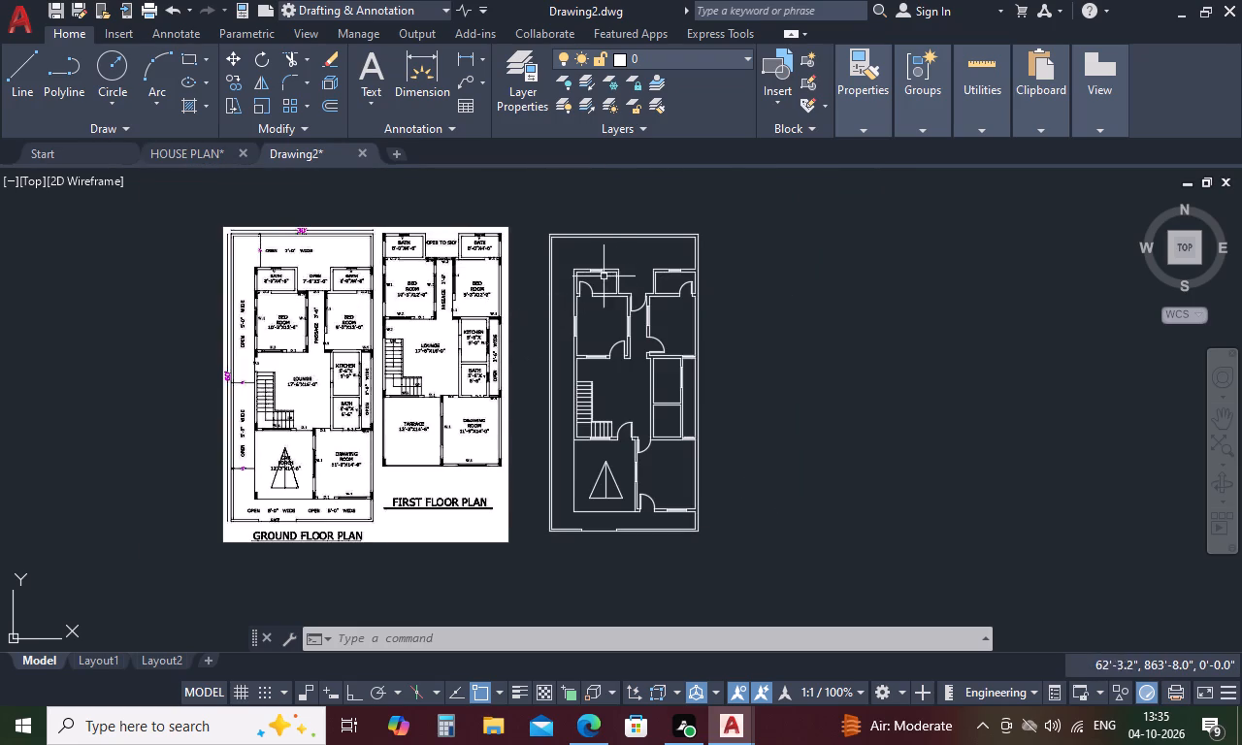
# Copy the small window from the 10'-3" wide bedroom's bath to the 5'-6"x6'-6" bath's inner wall face beside the open strip.
pyautogui.scroll(6, 599, 276)
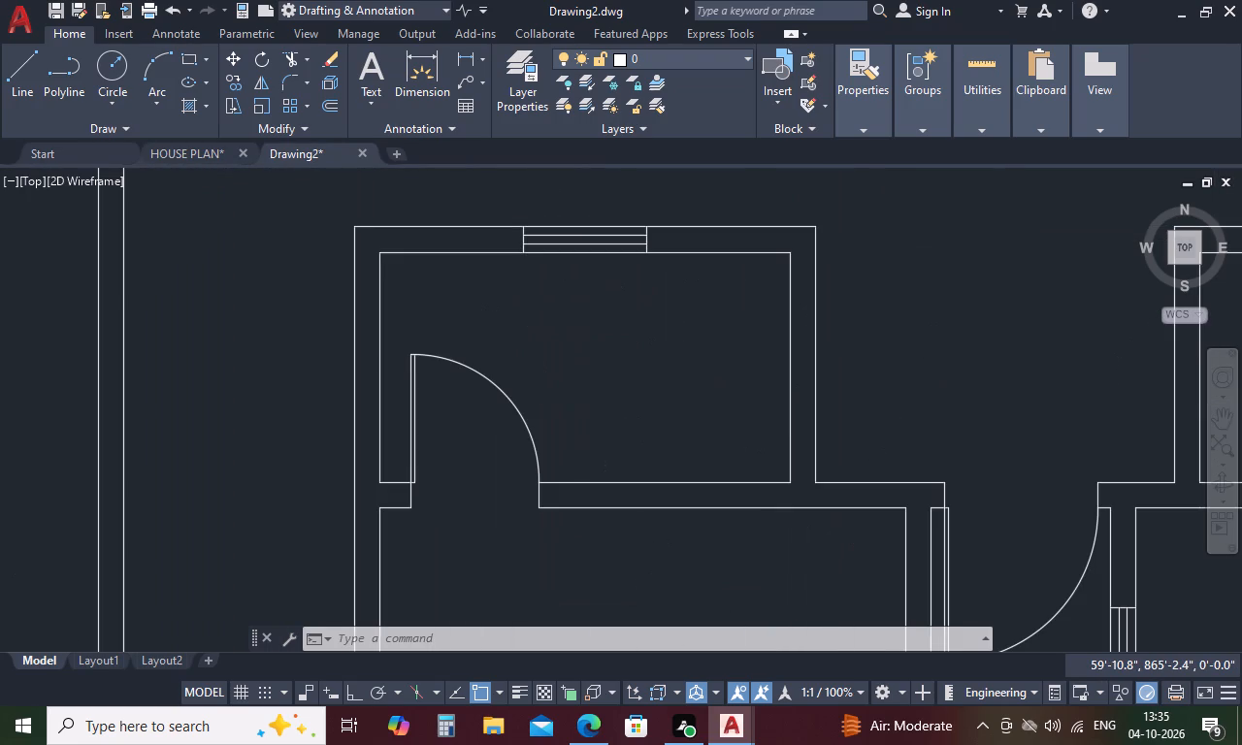
pyautogui.scroll(3, 552, 221)
pyautogui.moveTo(549, 299); pyautogui.dragTo(533, 340)
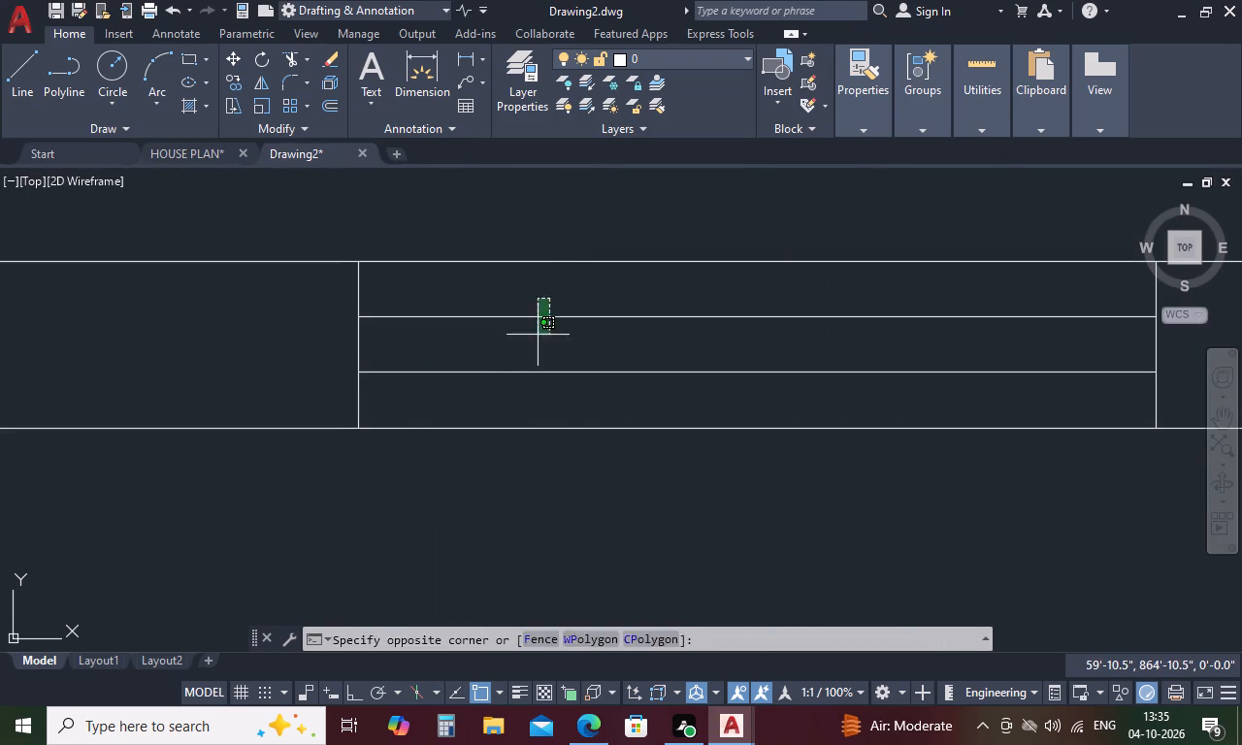
pyautogui.moveTo(533, 340); pyautogui.dragTo(256, 336)
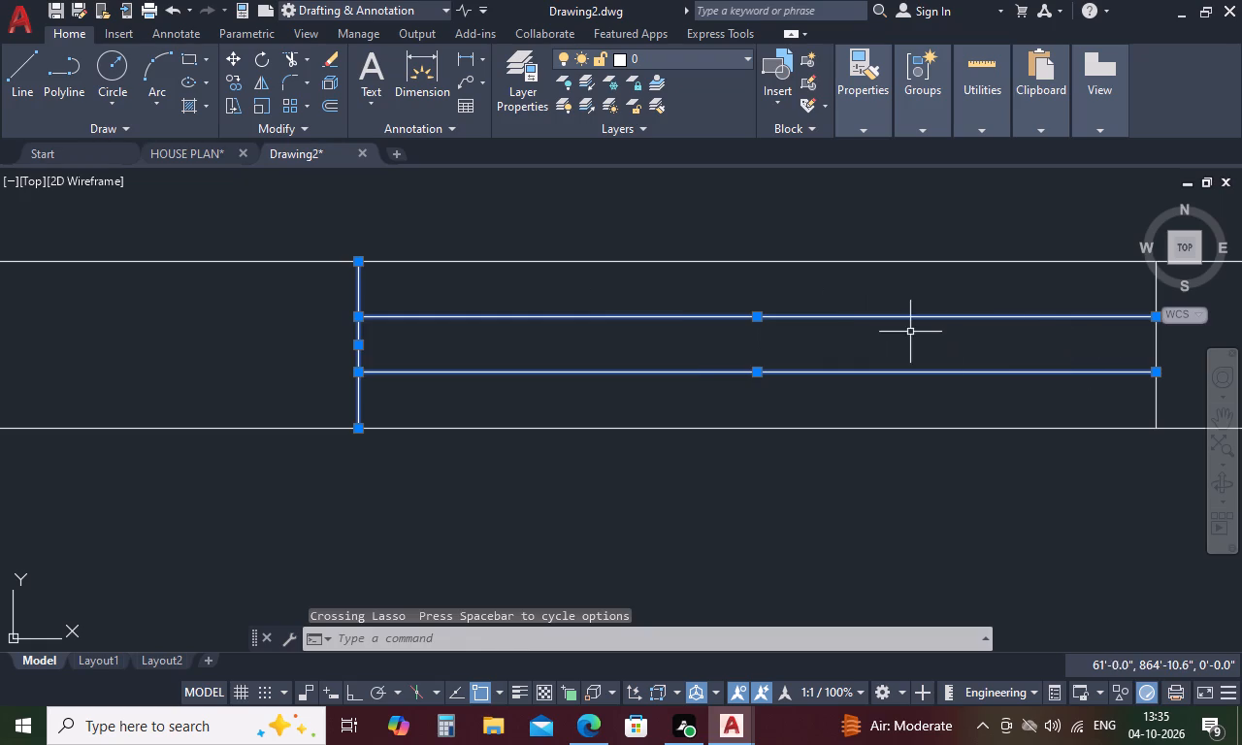
pyautogui.scroll(-2, 909, 332)
pyautogui.scroll(2, 1024, 334)
pyautogui.moveTo(1048, 339); pyautogui.dragTo(907, 391)
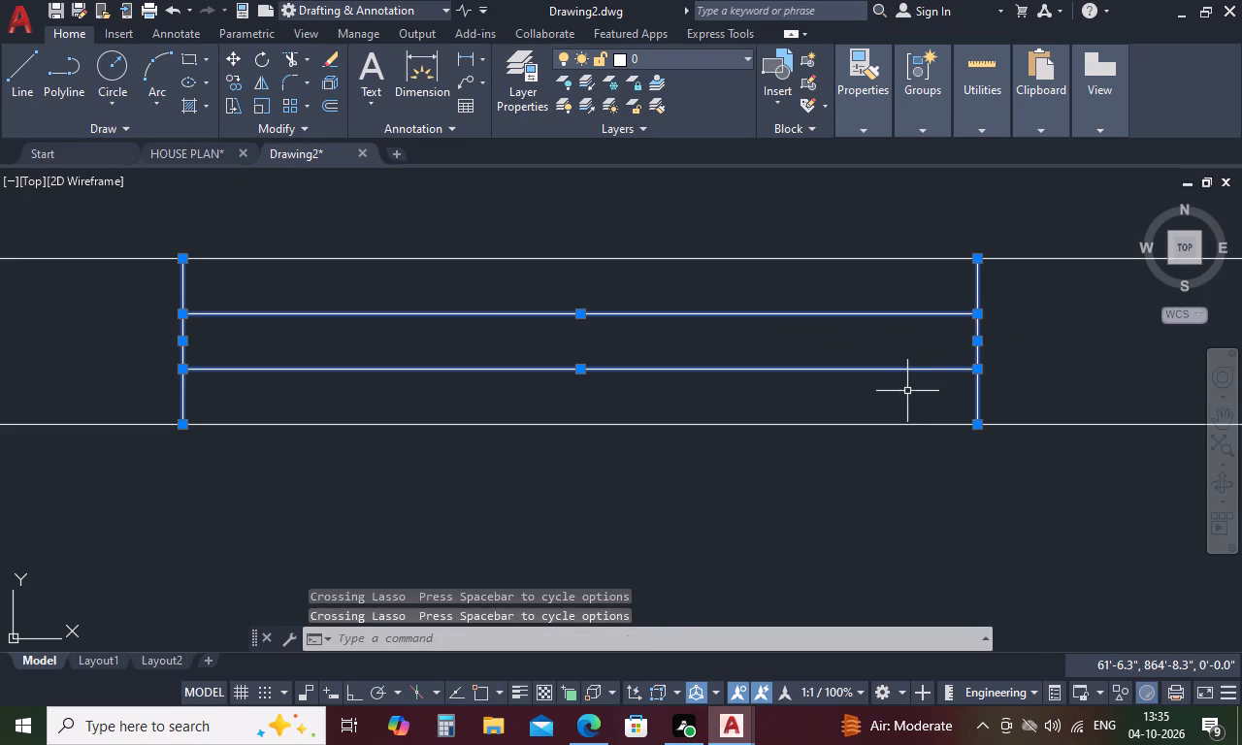
pyautogui.rightClick(899, 388)
pyautogui.click(912, 419)
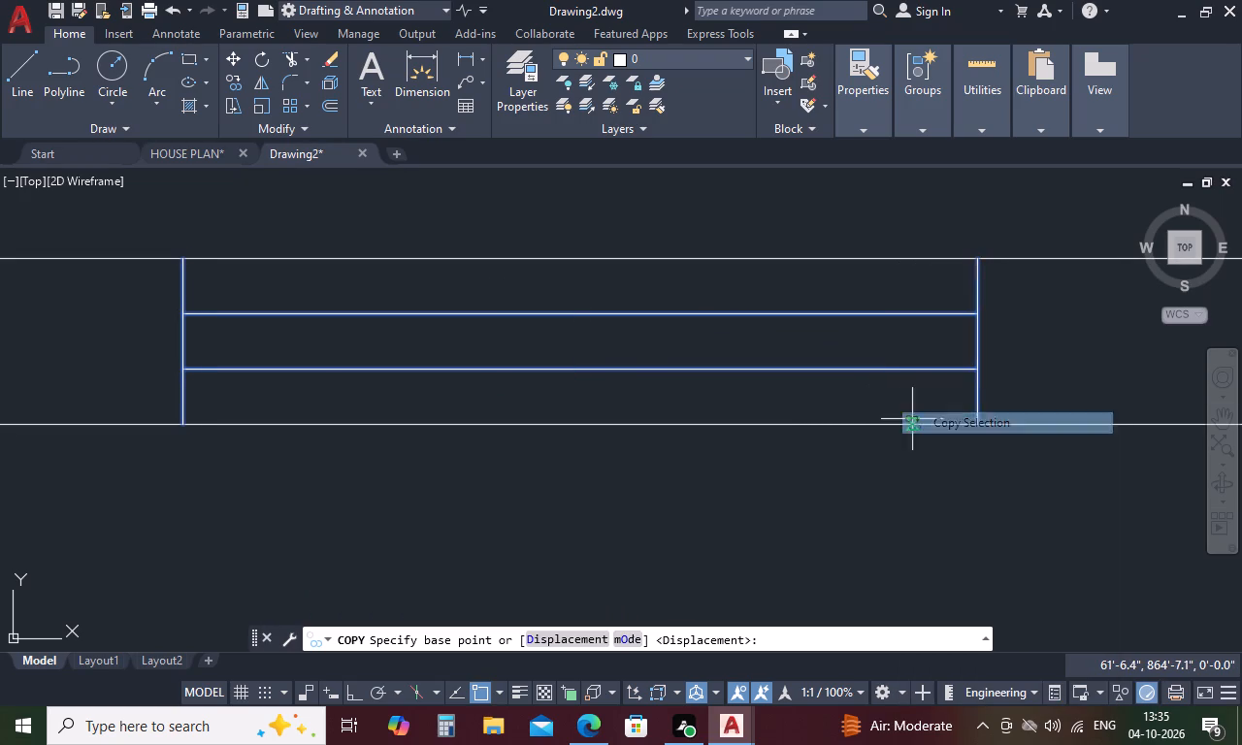
pyautogui.click(178, 257)
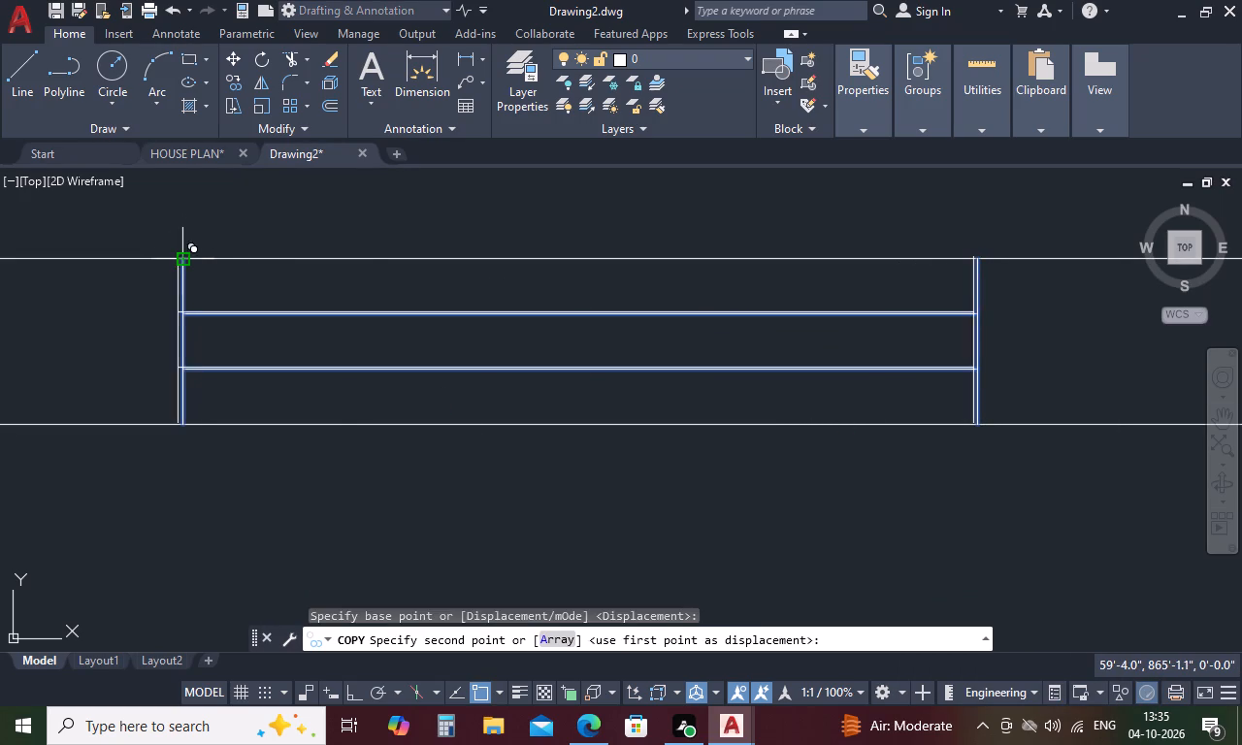
pyautogui.scroll(-7, 340, 257)
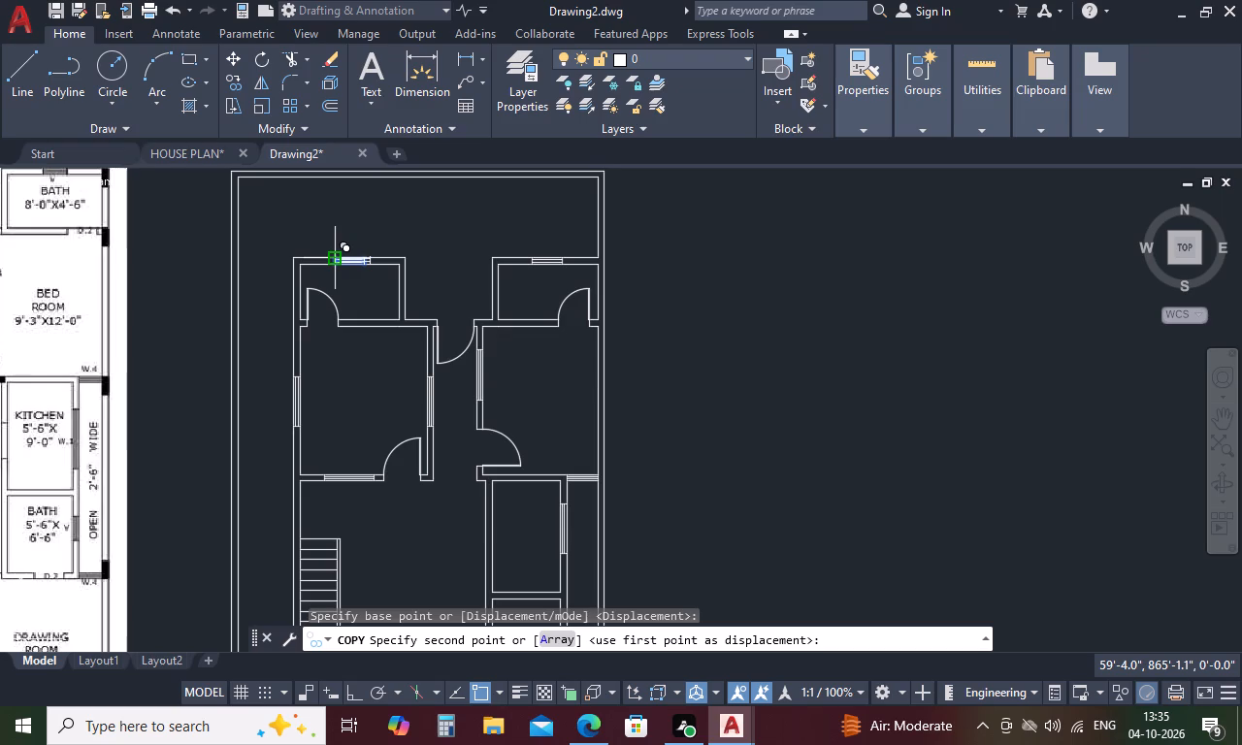
pyautogui.scroll(-1, 340, 257)
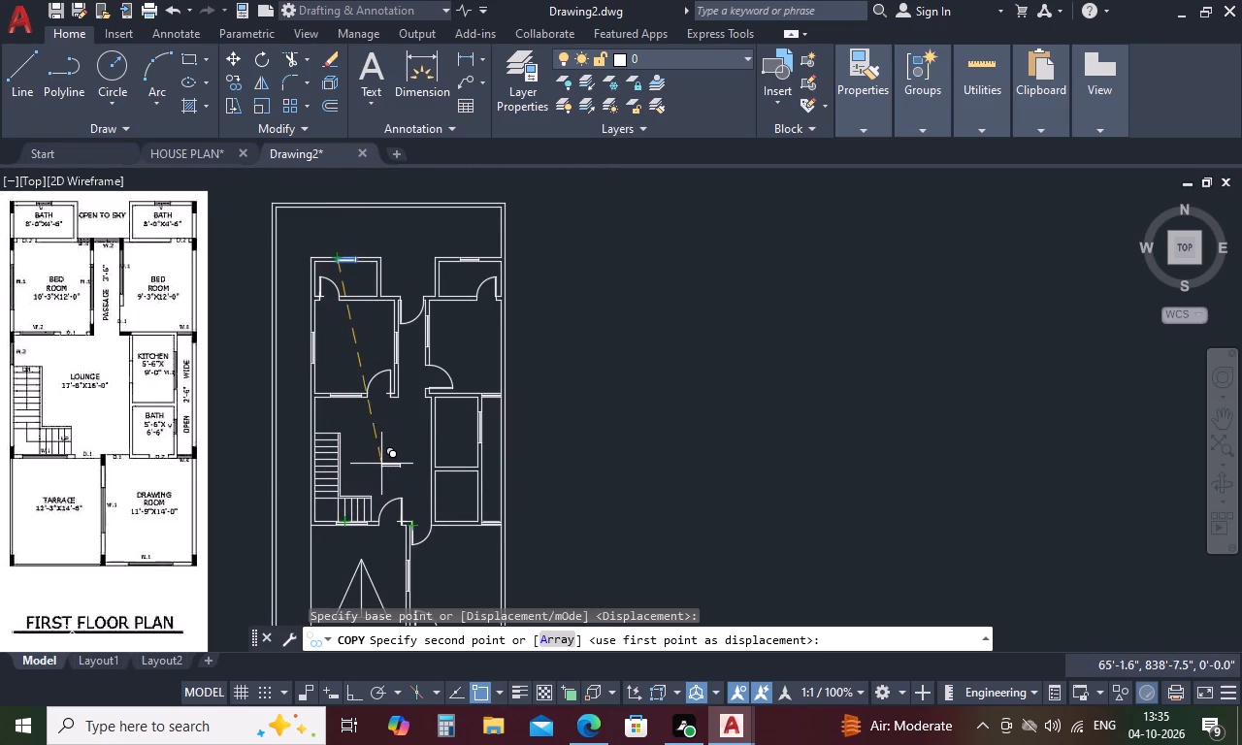
pyautogui.scroll(4, 478, 521)
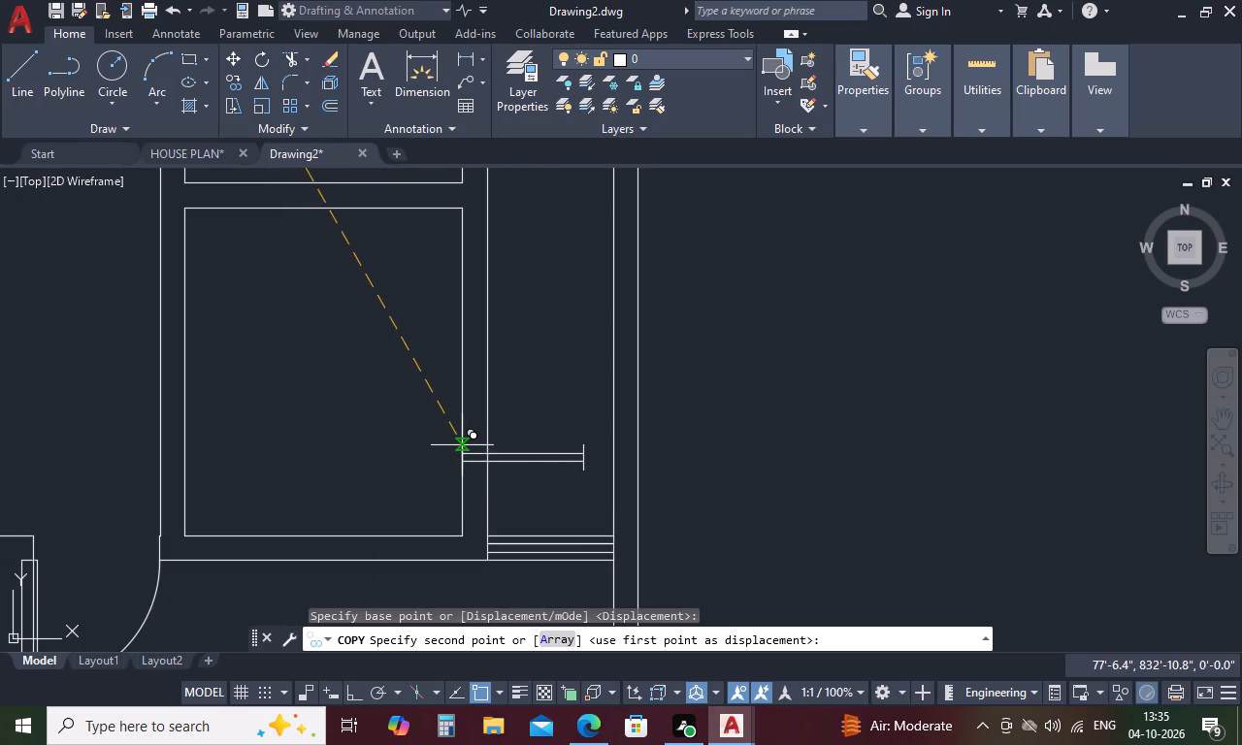
pyautogui.click(464, 407)
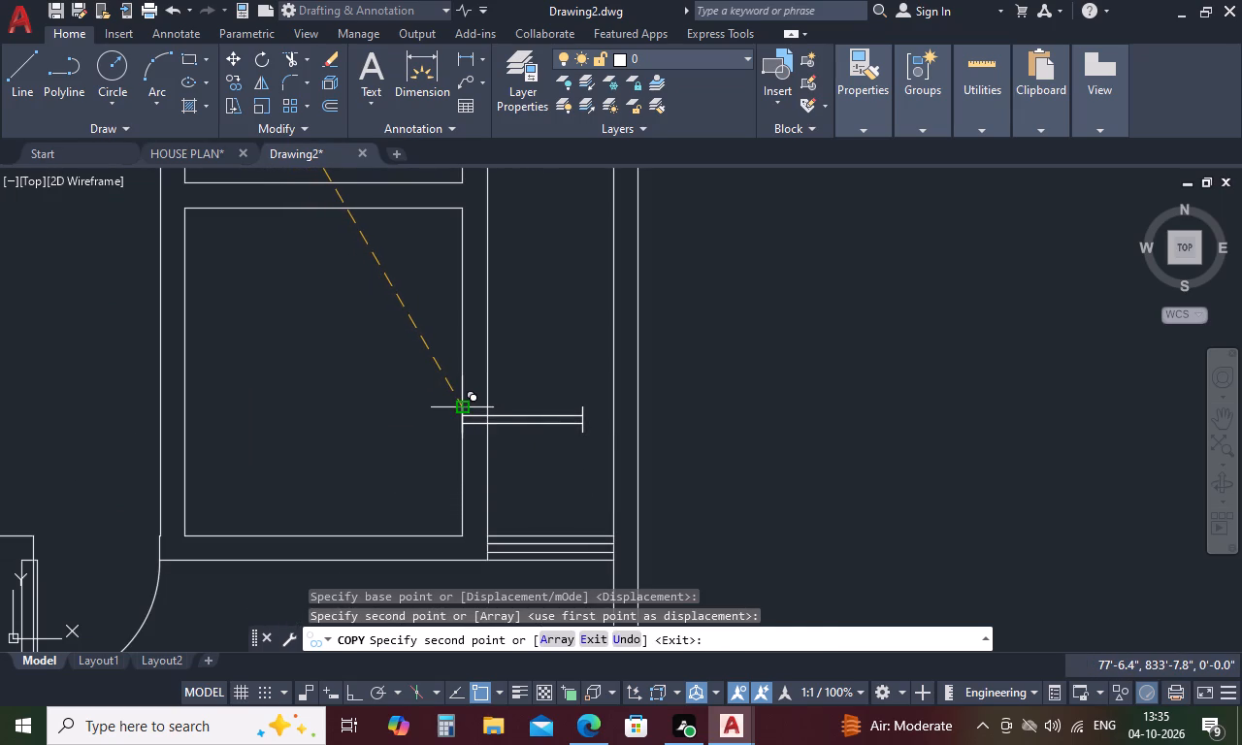
pyautogui.press('space')
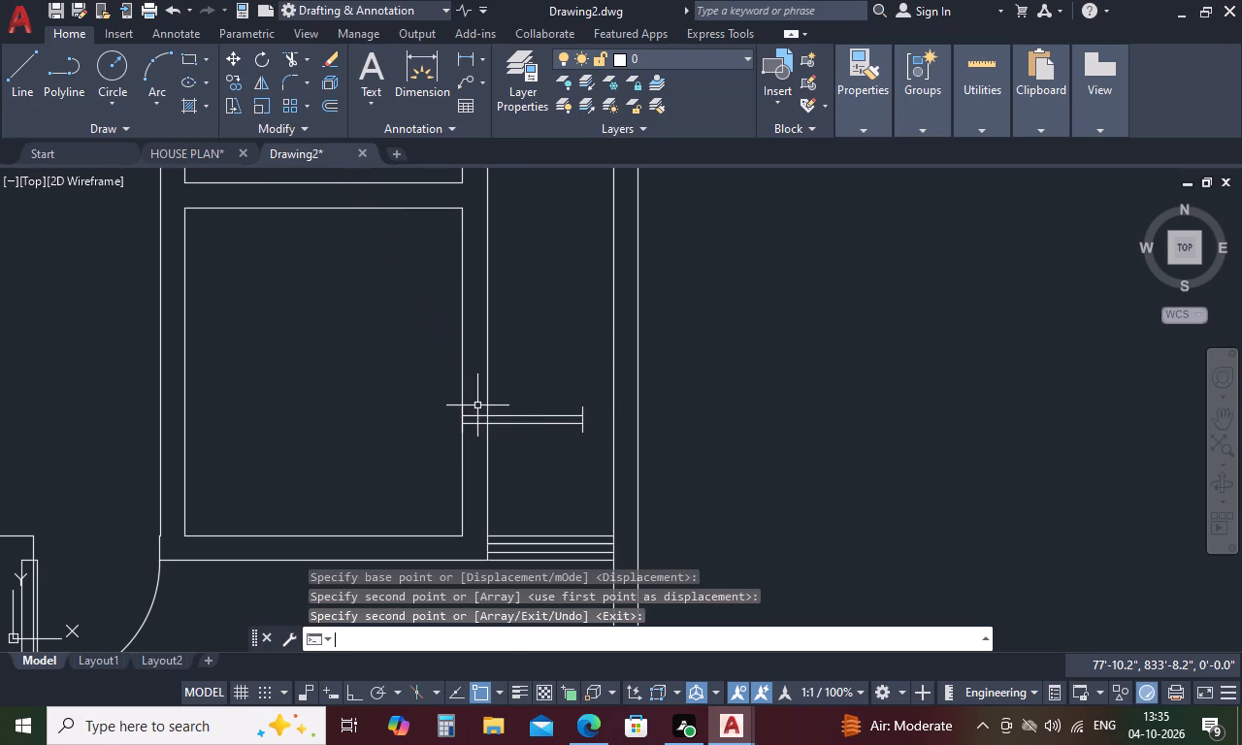
# Rotate the copied bath window 90° about its lower corner so it runs parallel to the open strip wall.
pyautogui.moveTo(544, 401); pyautogui.dragTo(589, 403)
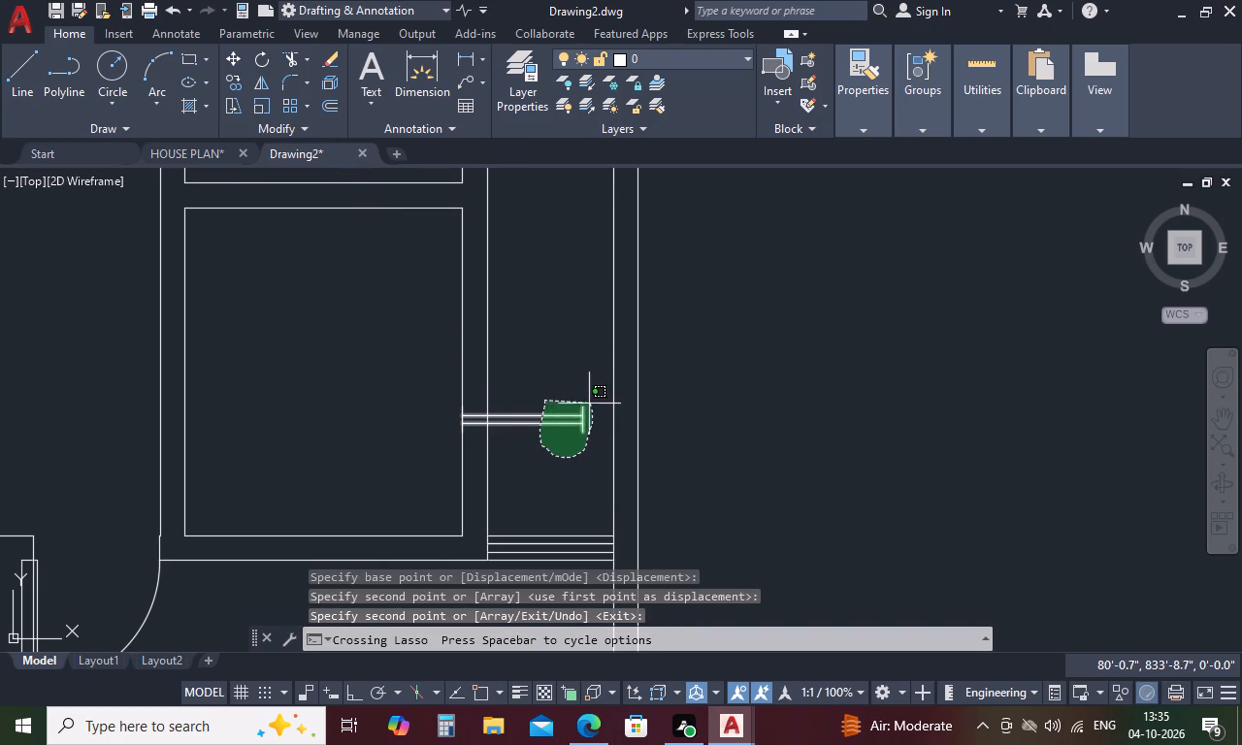
pyautogui.moveTo(589, 403); pyautogui.dragTo(589, 400)
pyautogui.scroll(4, 478, 412)
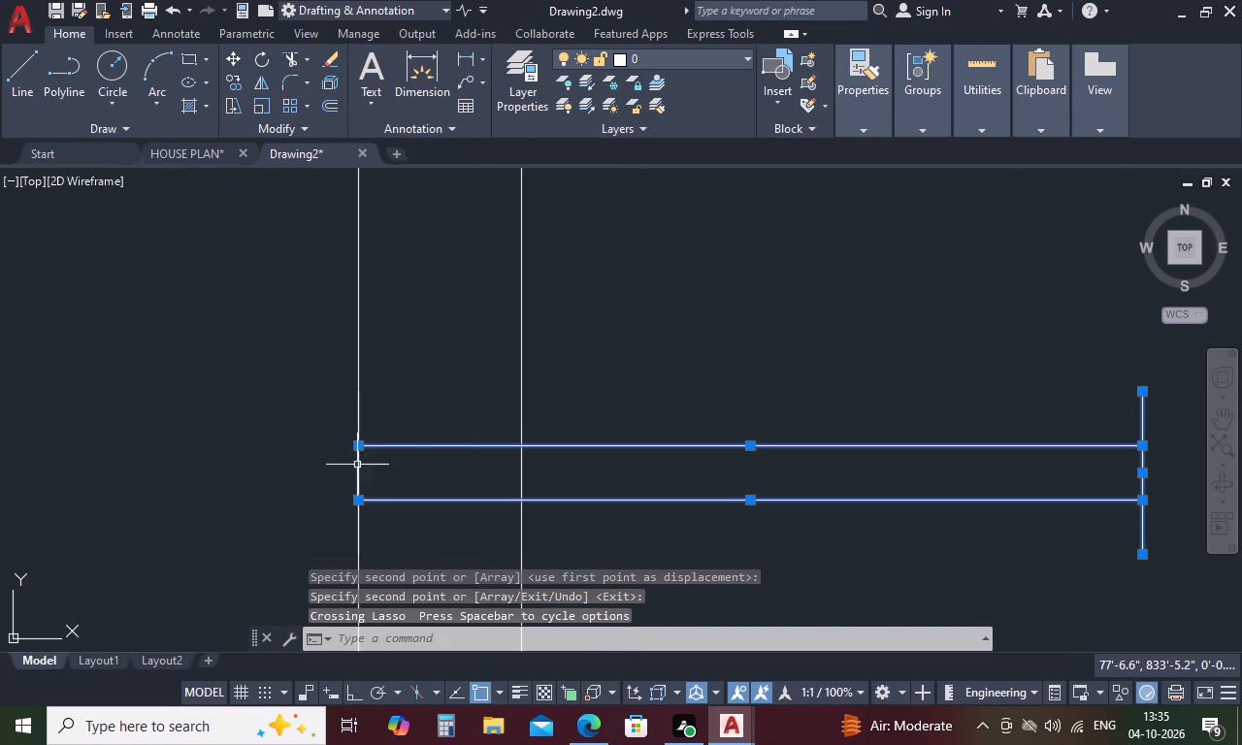
pyautogui.click(358, 466)
pyautogui.rightClick(434, 396)
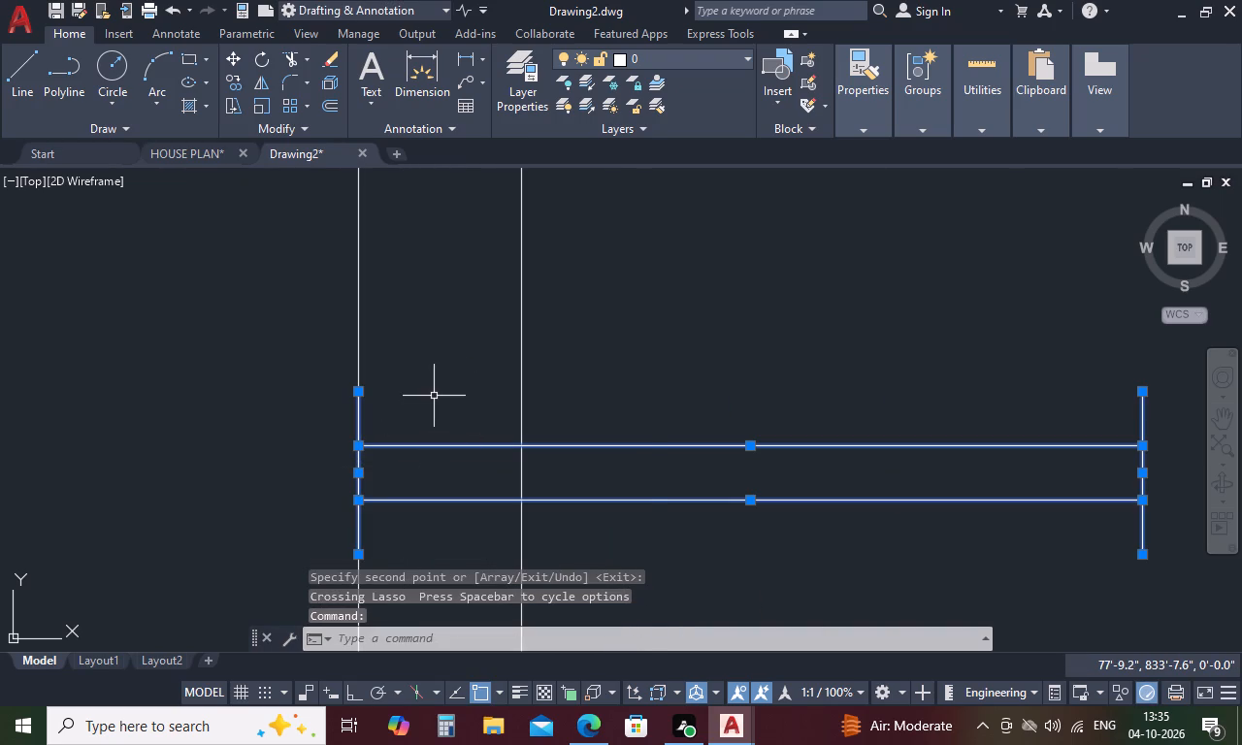
pyautogui.click(450, 462)
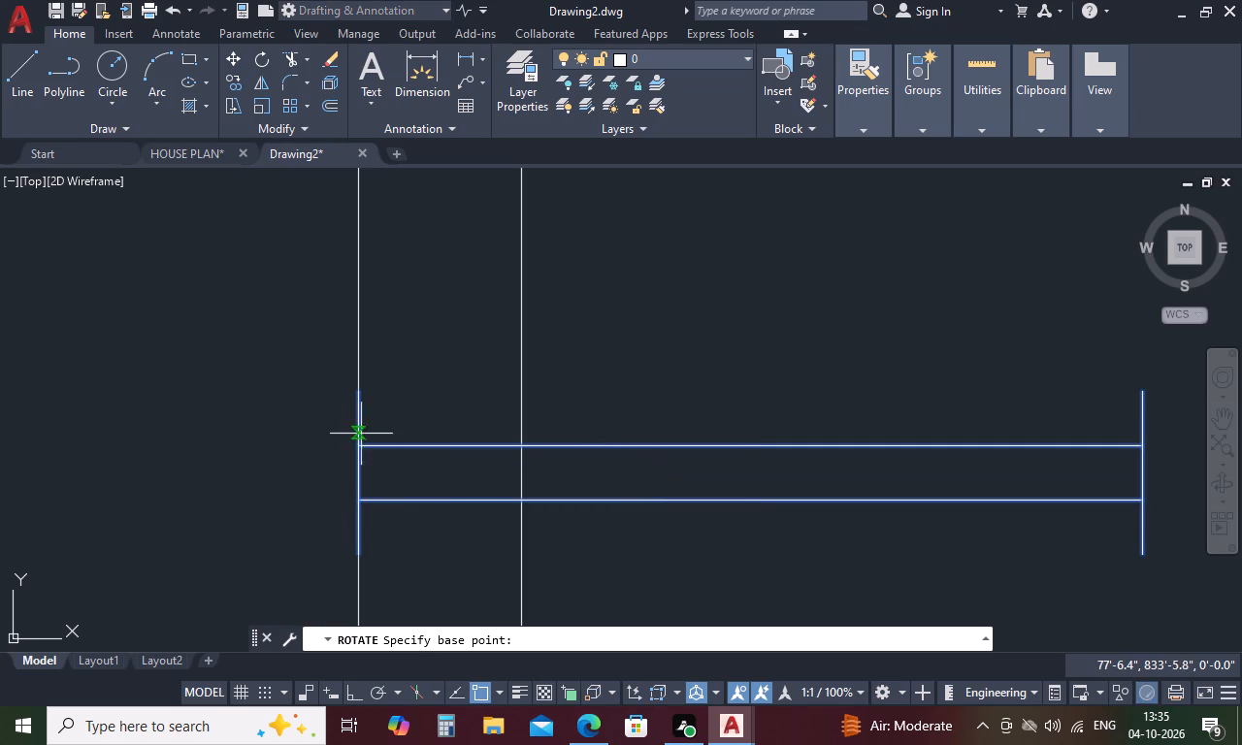
pyautogui.click(354, 549)
pyautogui.scroll(-4, 361, 409)
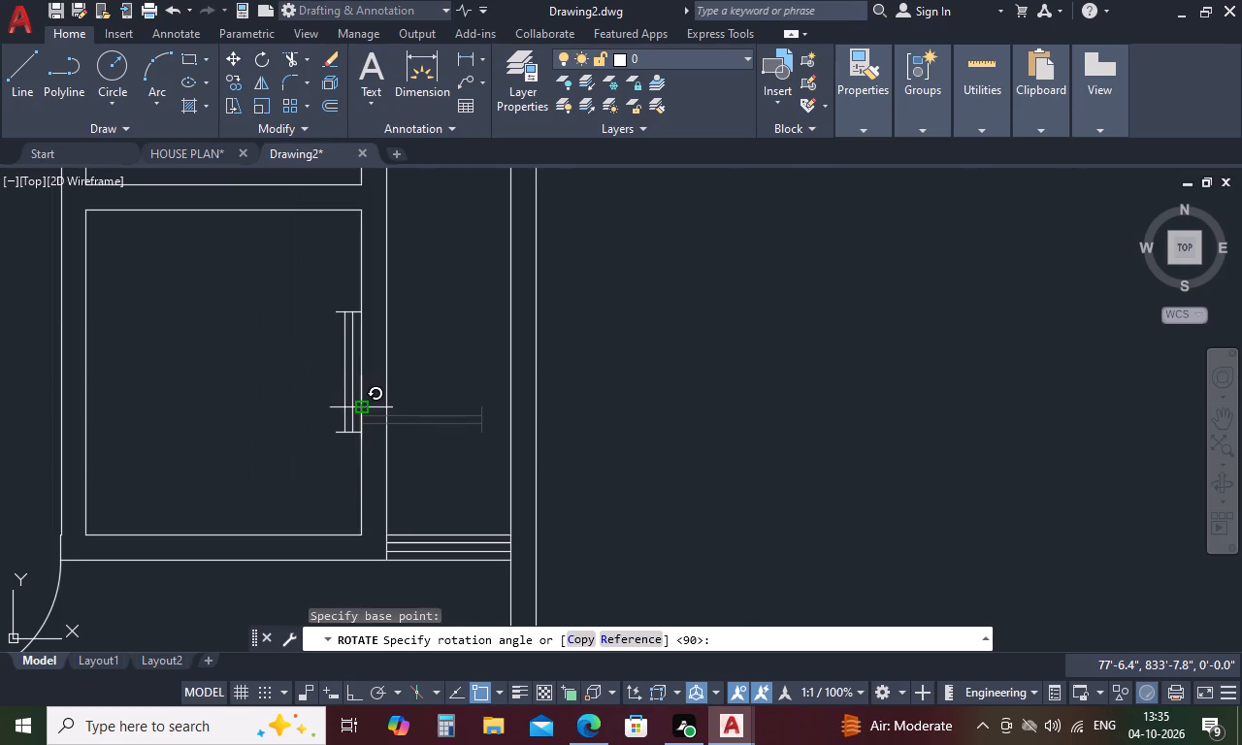
pyautogui.click(365, 211)
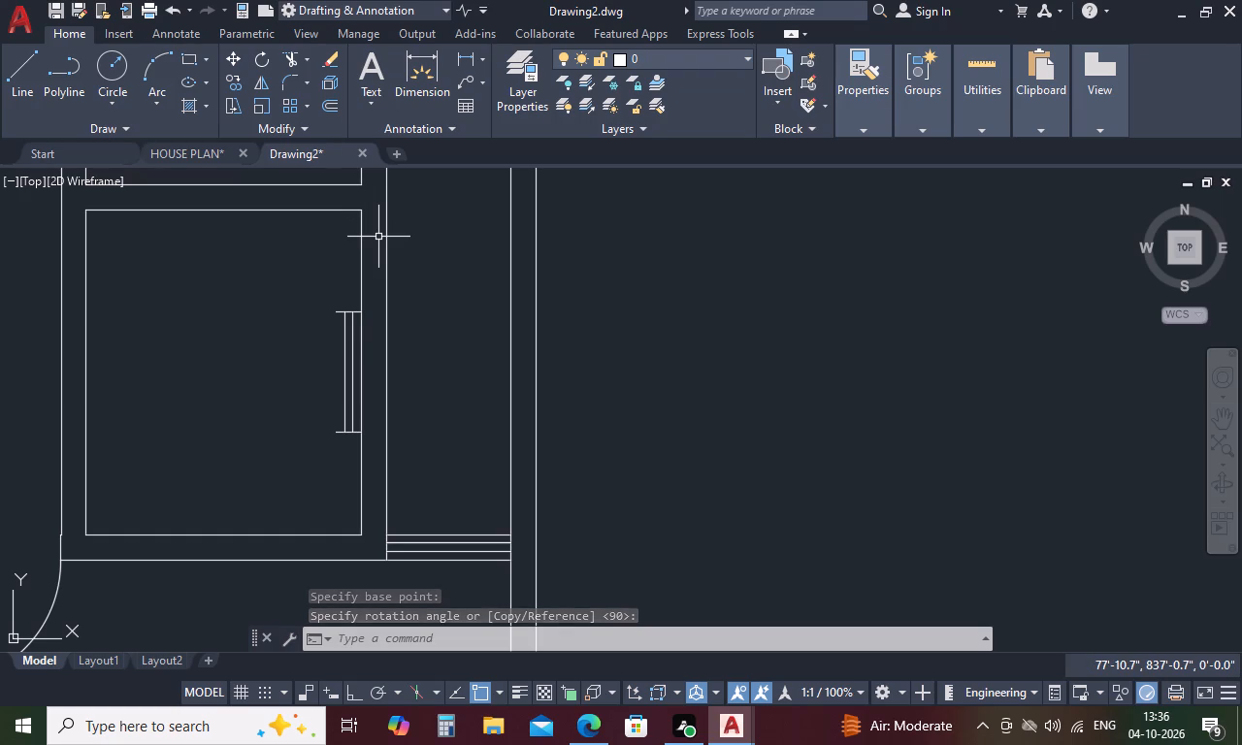
# Move the rotated window from the bath's inner wall face into the wall thickness between the bath and the open strip.
pyautogui.scroll(3, 339, 360)
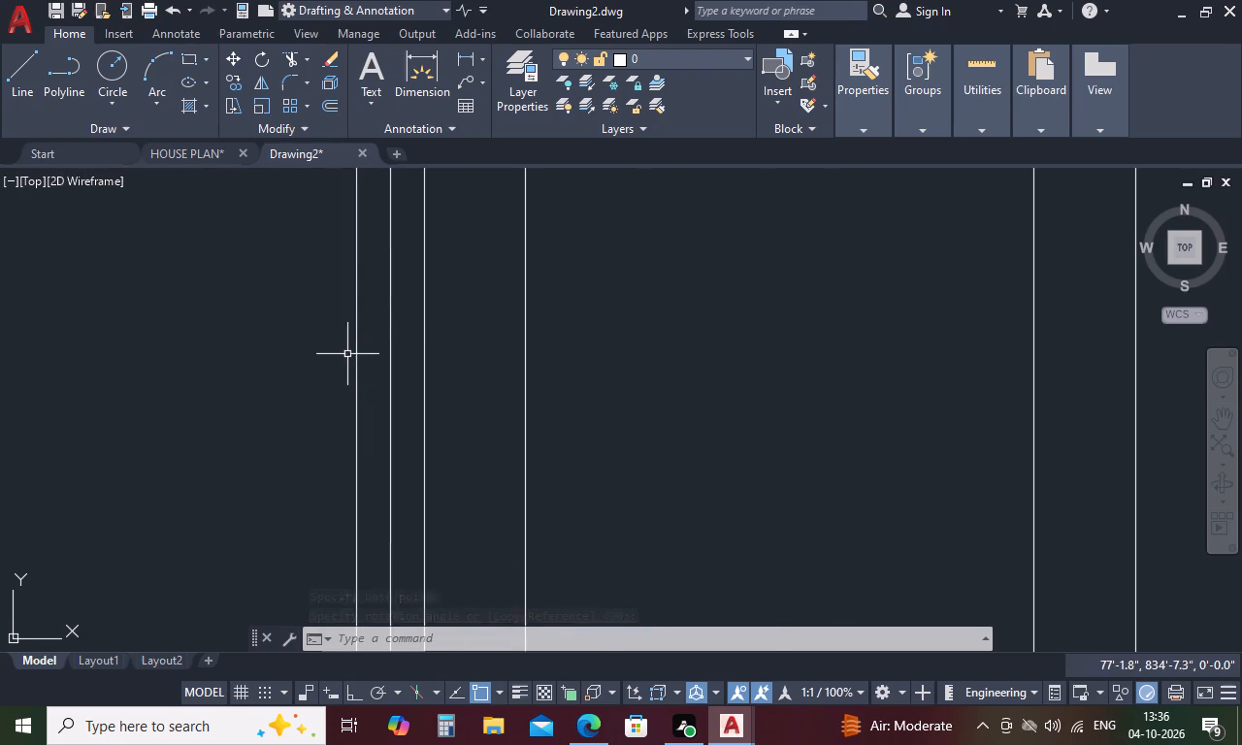
pyautogui.moveTo(400, 319); pyautogui.dragTo(329, 395)
pyautogui.scroll(-3, 329, 395)
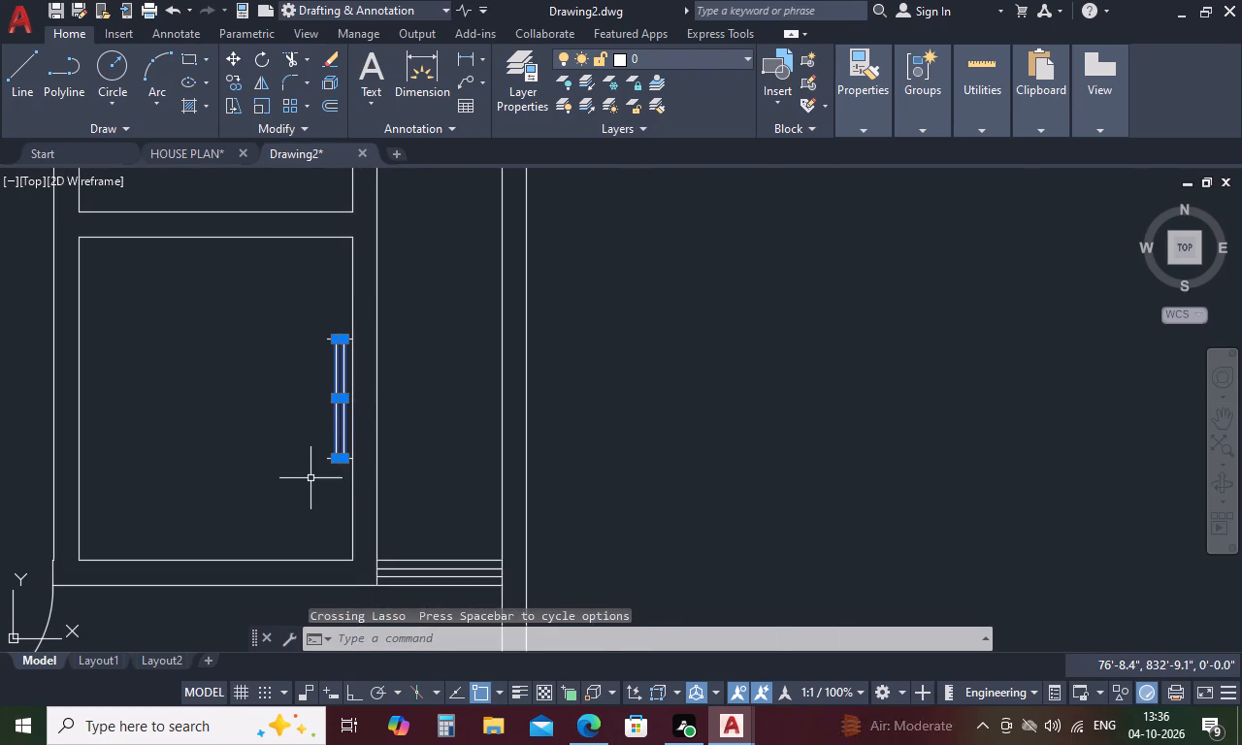
pyautogui.scroll(3, 310, 478)
pyautogui.moveTo(379, 380); pyautogui.dragTo(341, 459)
pyautogui.scroll(-3, 329, 463)
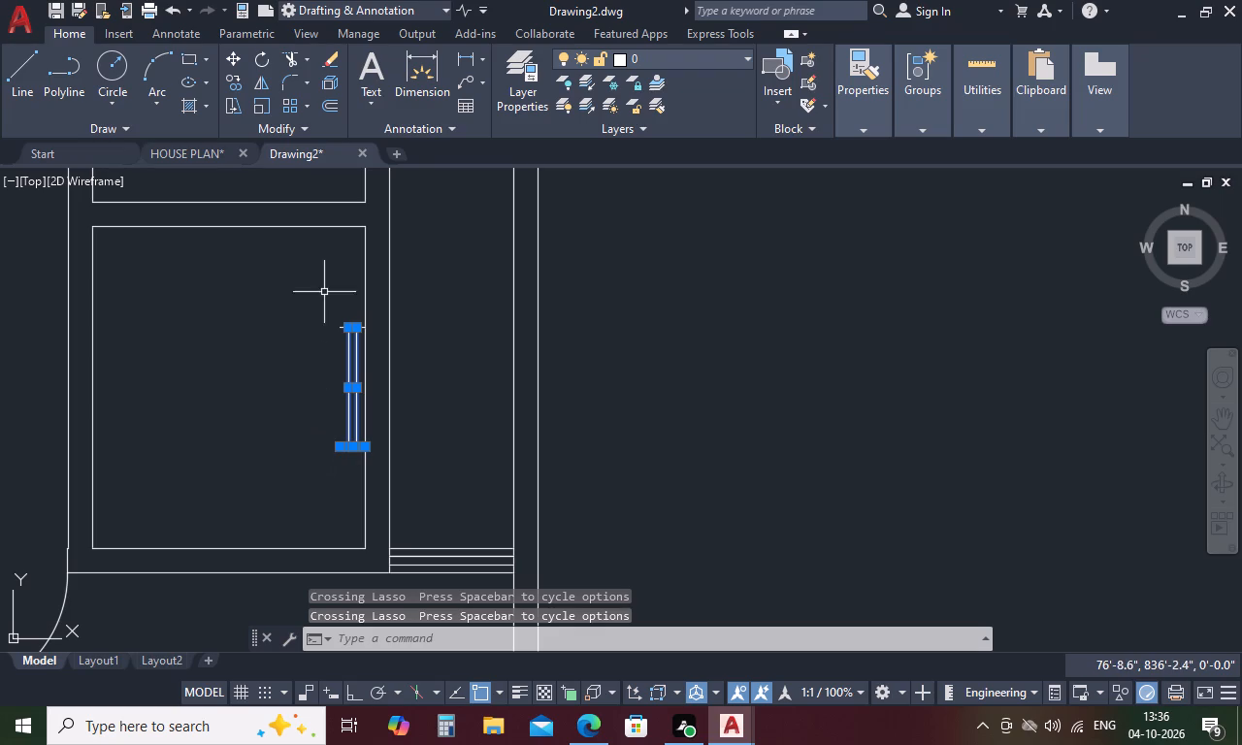
pyautogui.scroll(3, 356, 328)
pyautogui.moveTo(314, 294); pyautogui.dragTo(275, 346)
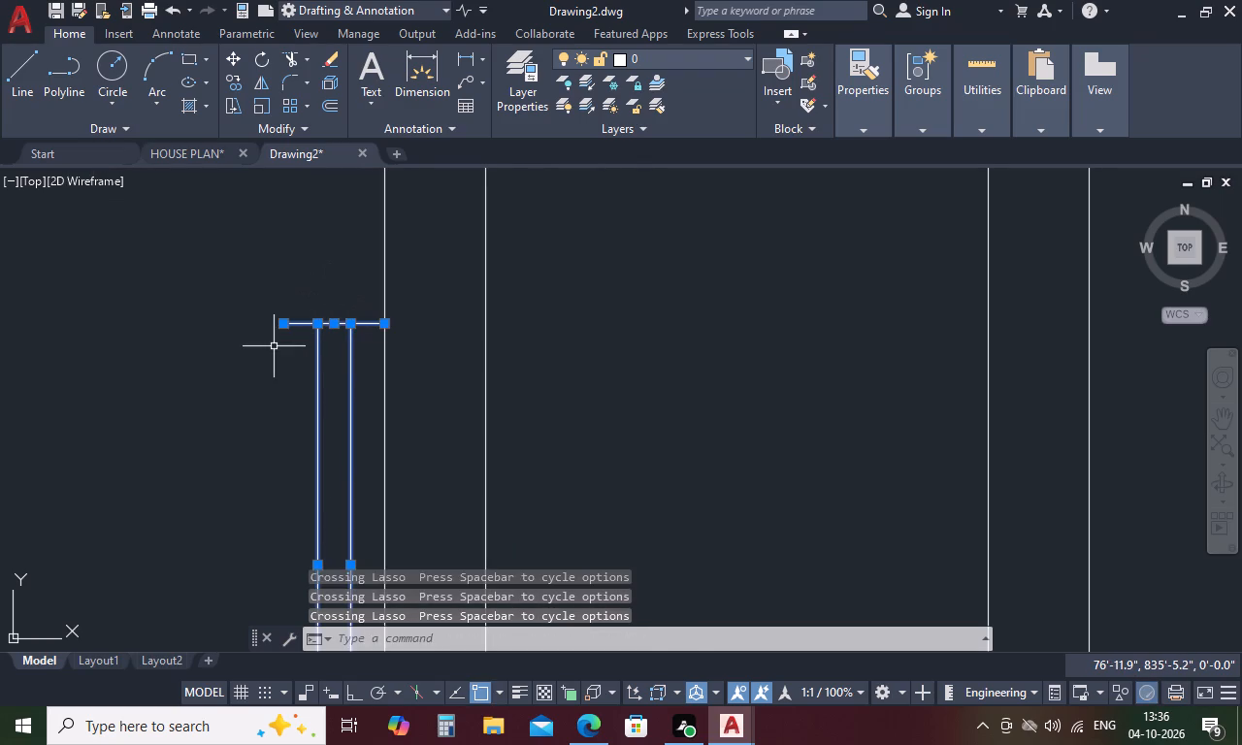
pyautogui.rightClick(274, 346)
pyautogui.click(321, 400)
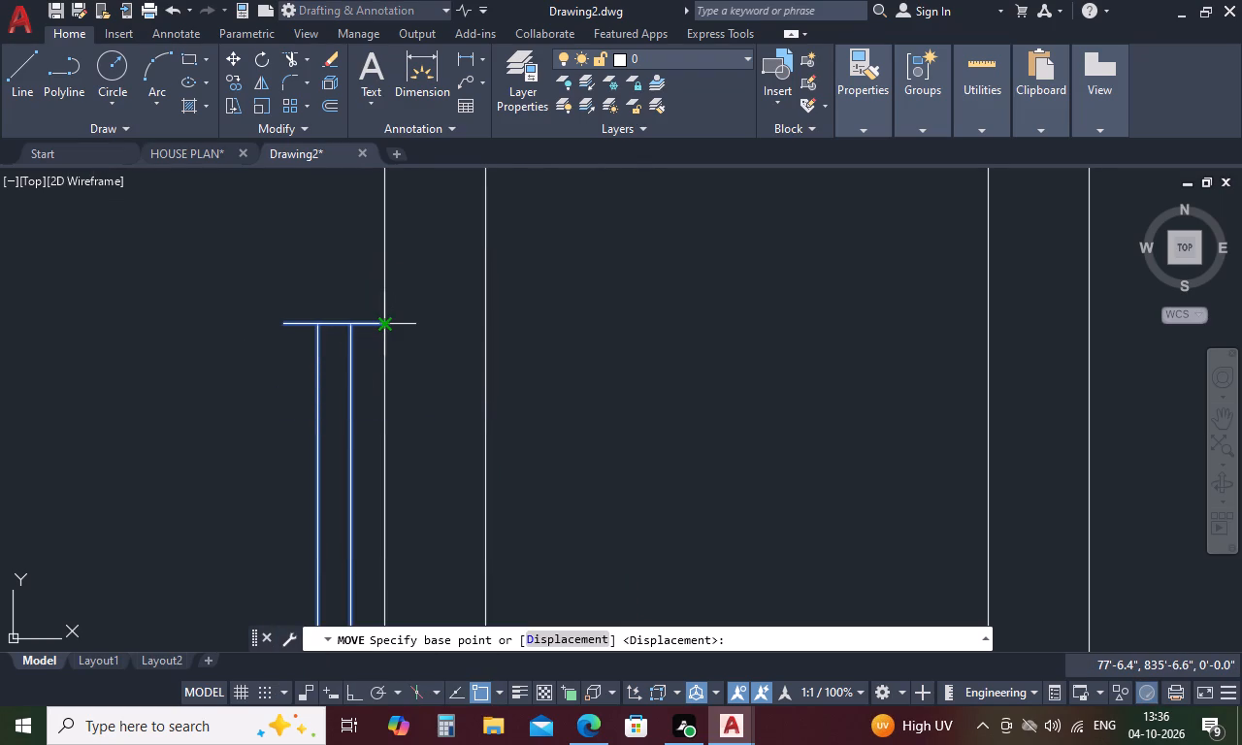
pyautogui.click(385, 330)
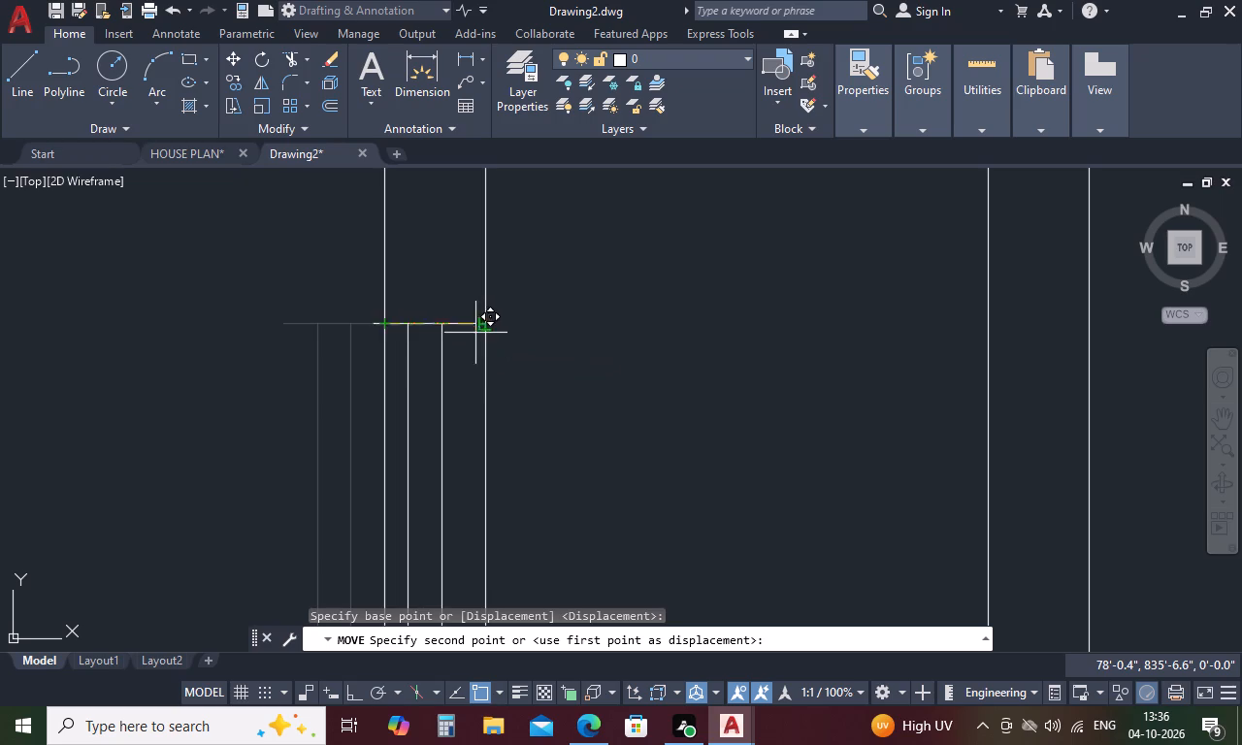
pyautogui.click(489, 327)
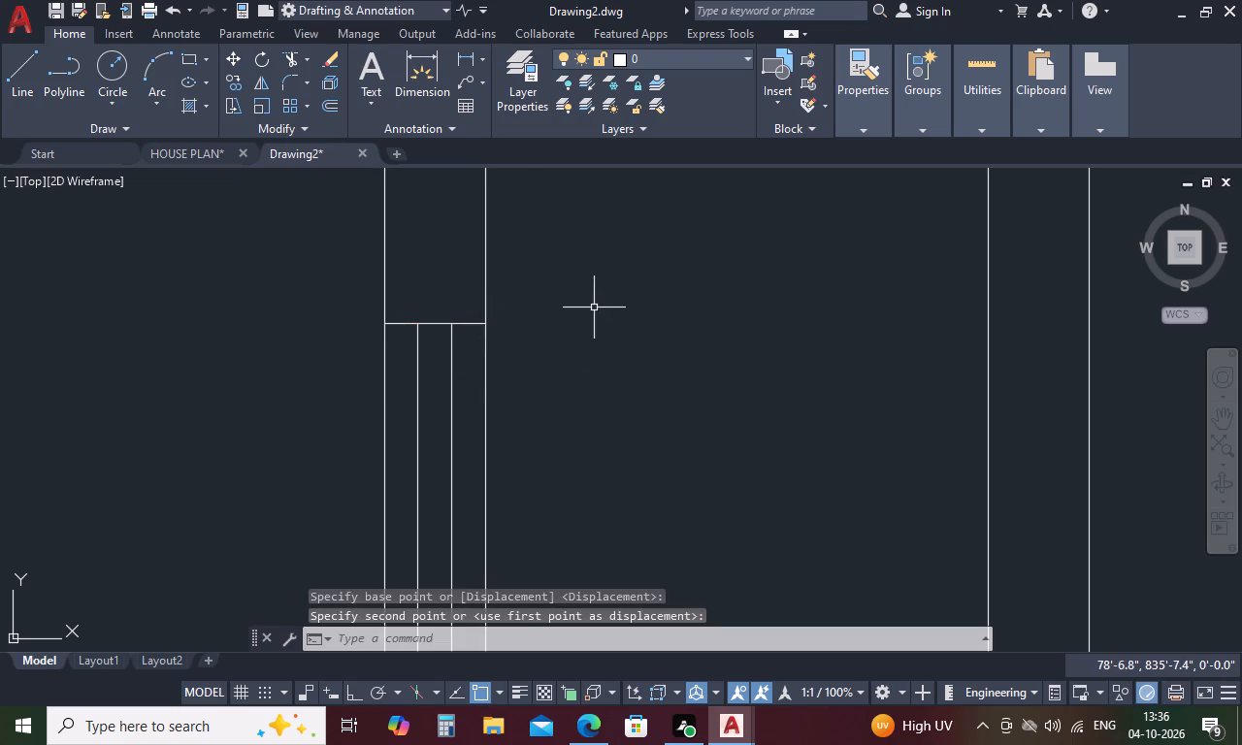
# Copy the door with its jamb lines from the 9'-3" wide bedroom's bath to the 5'-6"x6'-6" bath's bottom wall, near the open-strip corner.
pyautogui.scroll(-3, 594, 308)
pyautogui.scroll(-2, 657, 435)
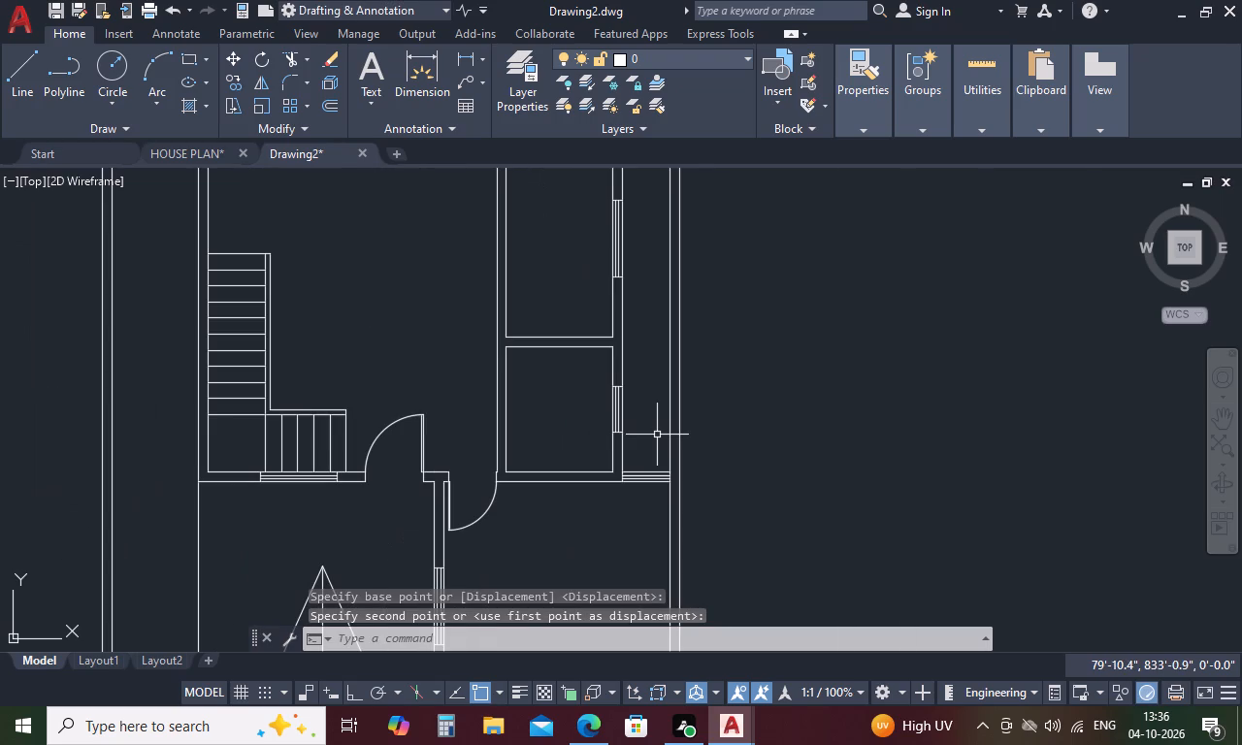
pyautogui.scroll(-2, 657, 435)
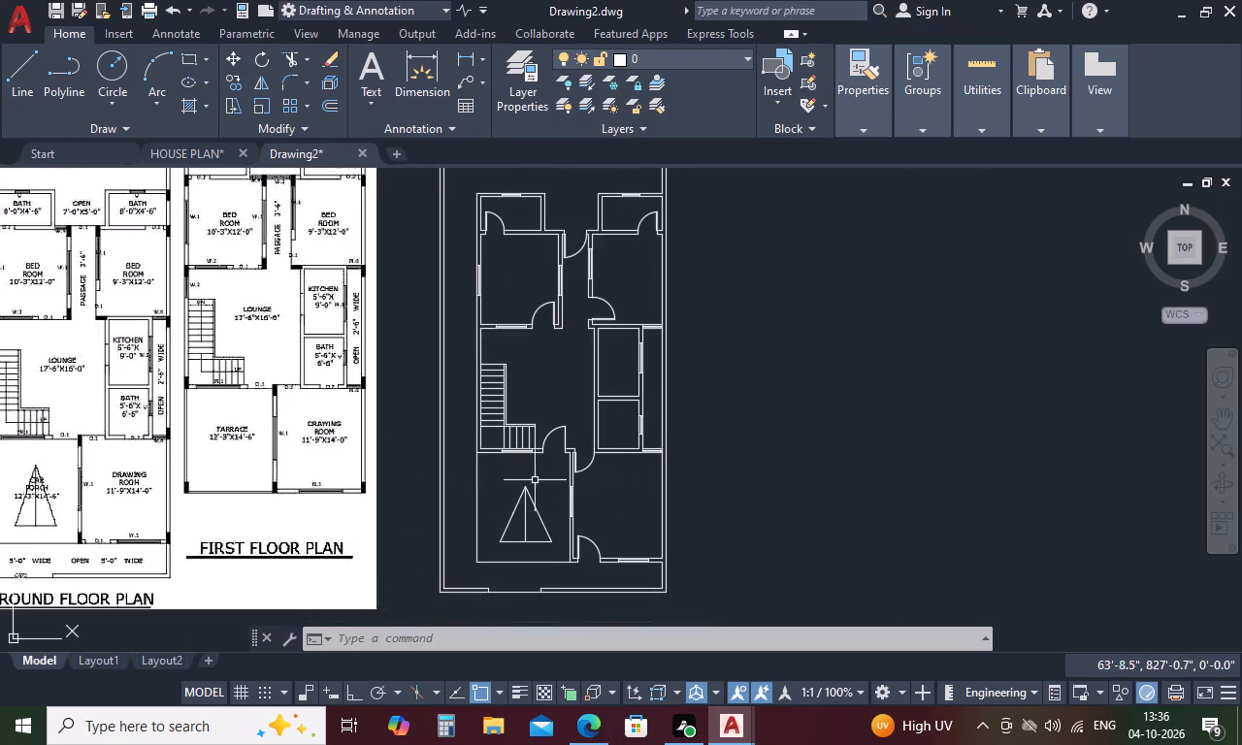
pyautogui.scroll(2, 632, 440)
pyautogui.scroll(-1, 632, 440)
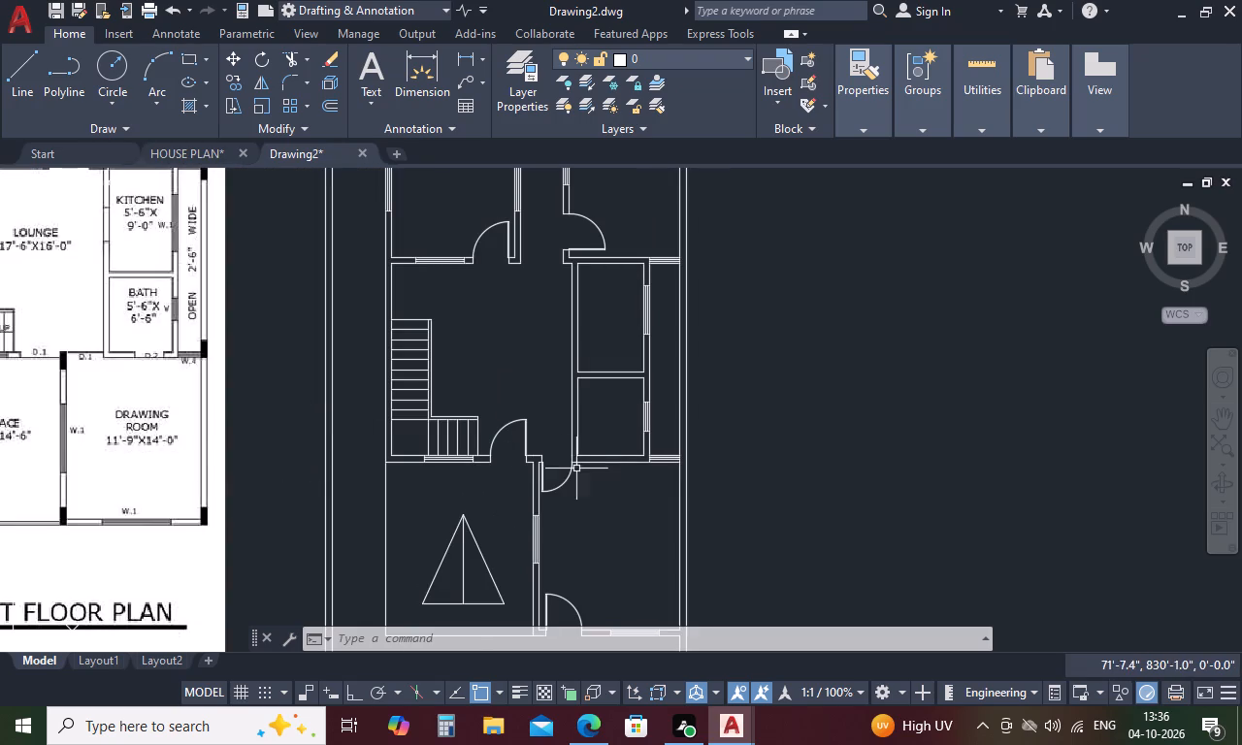
pyautogui.scroll(-3, 624, 465)
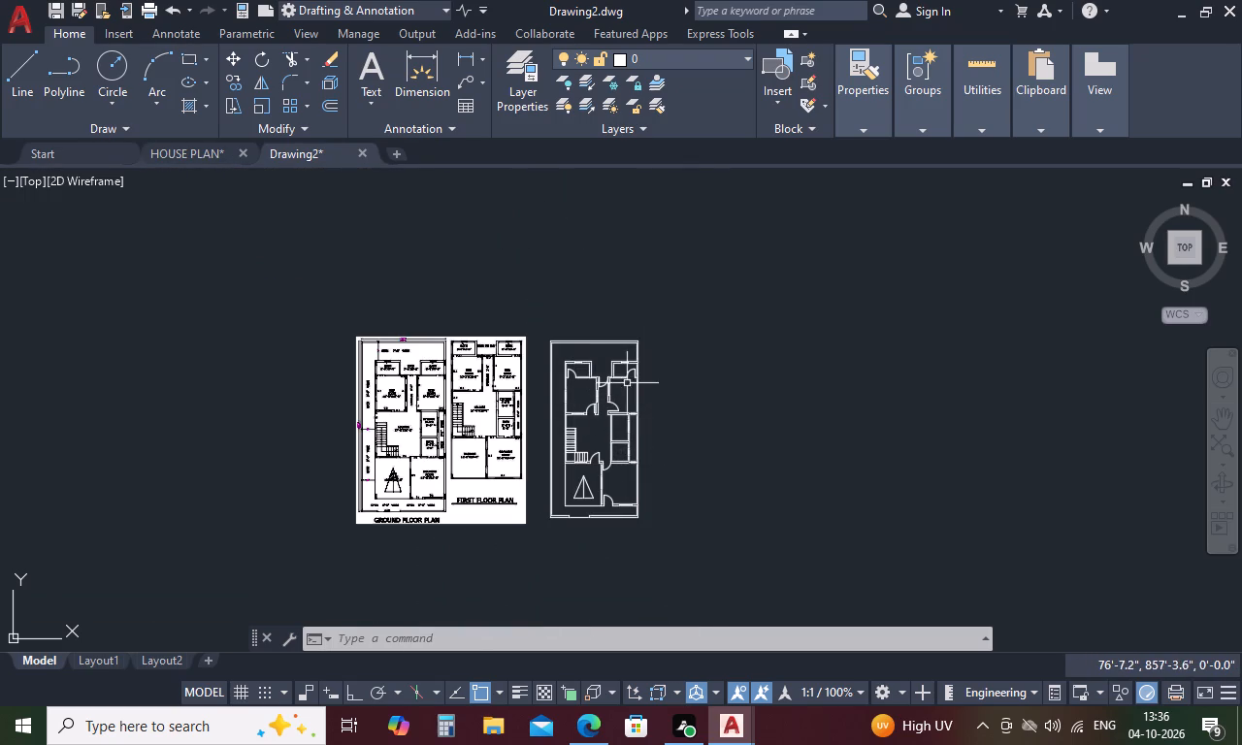
pyautogui.scroll(6, 631, 375)
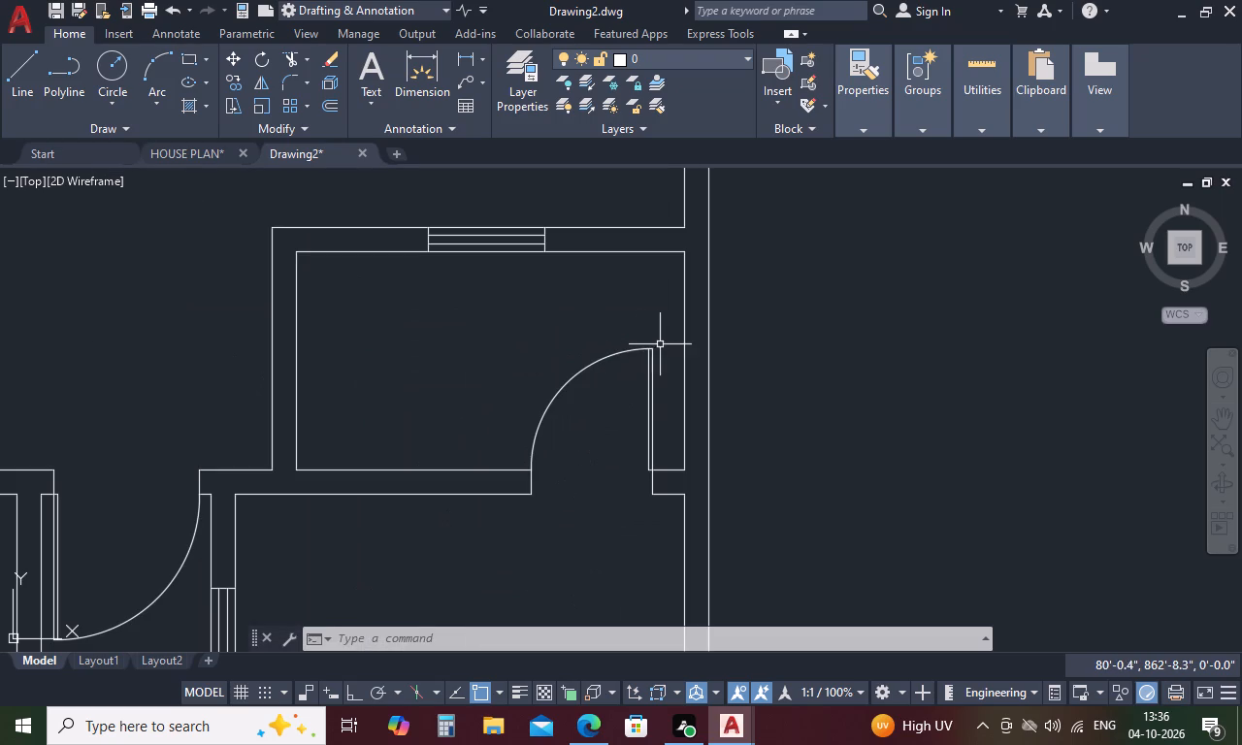
pyautogui.moveTo(665, 344); pyautogui.dragTo(516, 387)
pyautogui.moveTo(675, 368); pyautogui.dragTo(669, 374)
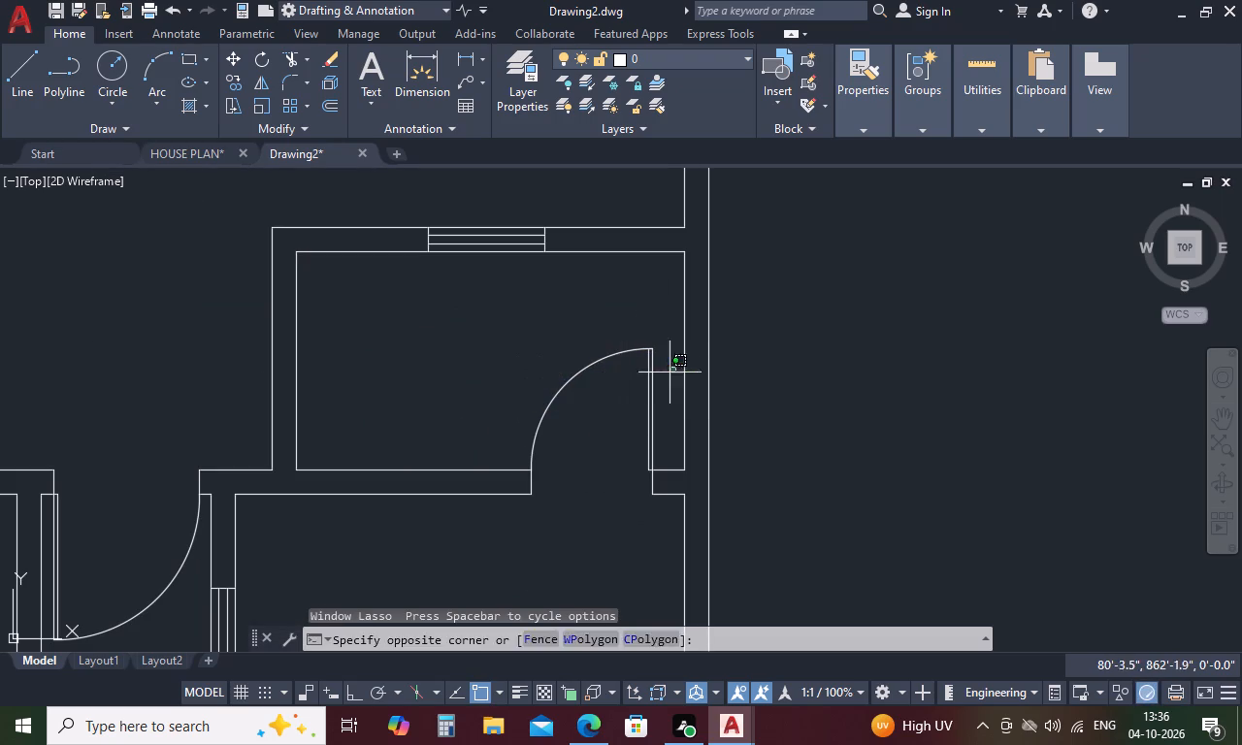
pyautogui.moveTo(669, 374); pyautogui.dragTo(528, 379)
pyautogui.click(531, 485)
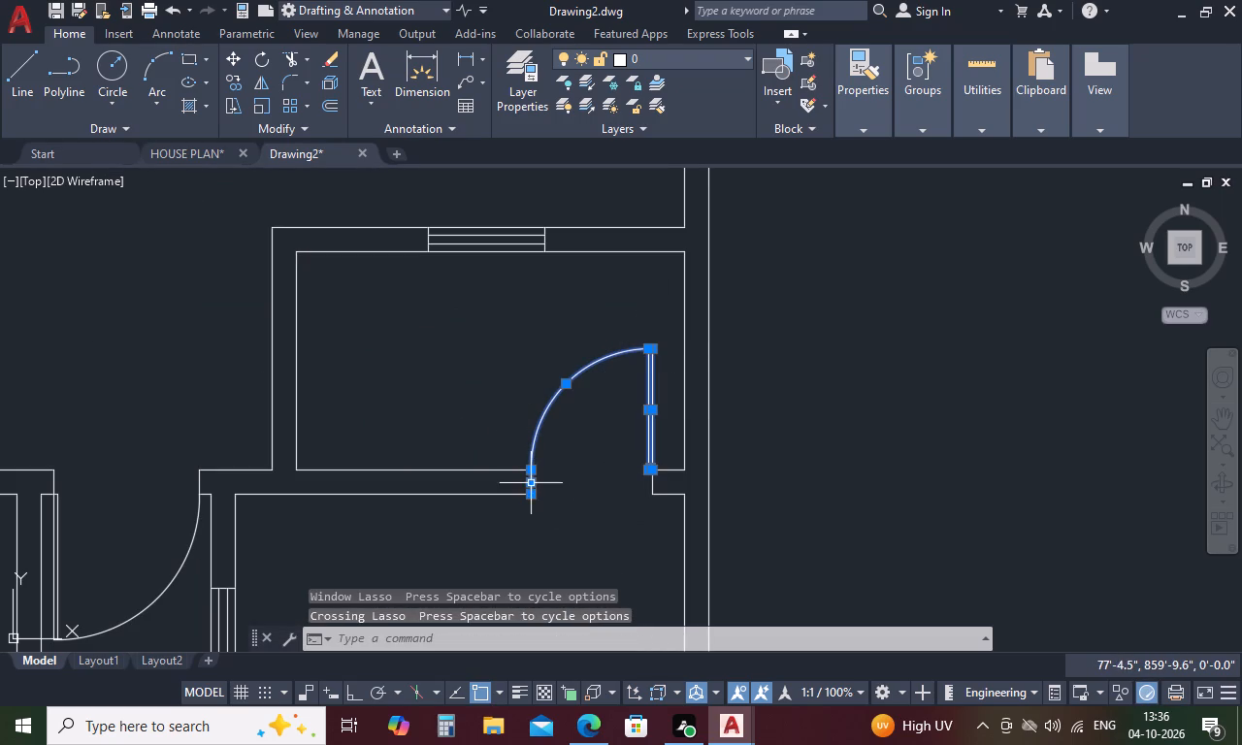
pyautogui.click(650, 483)
pyautogui.rightClick(599, 487)
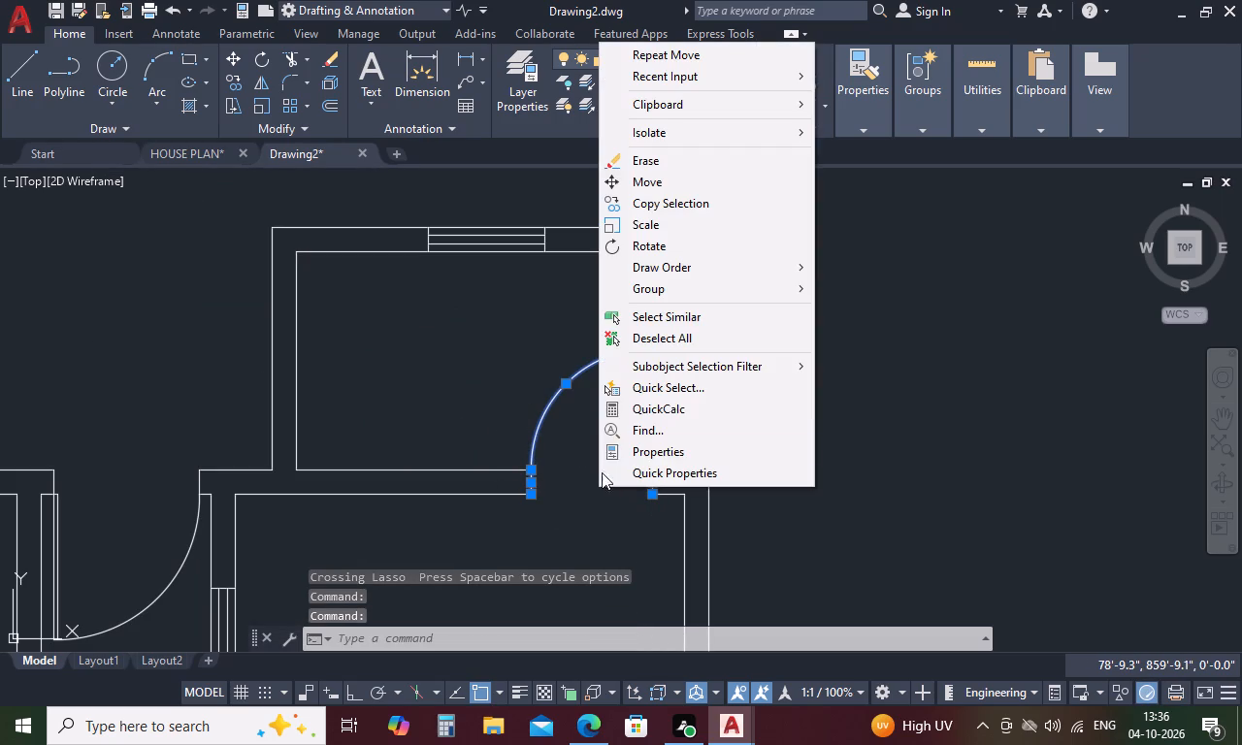
pyautogui.click(686, 208)
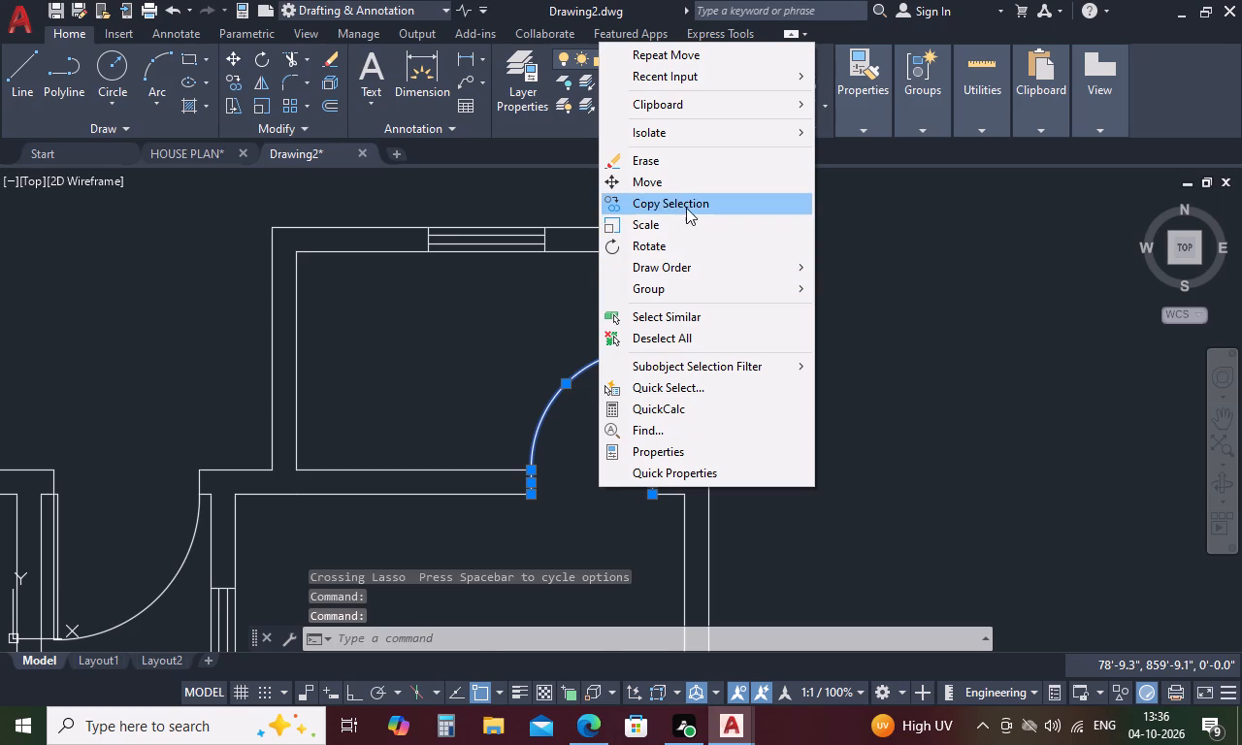
pyautogui.click(658, 465)
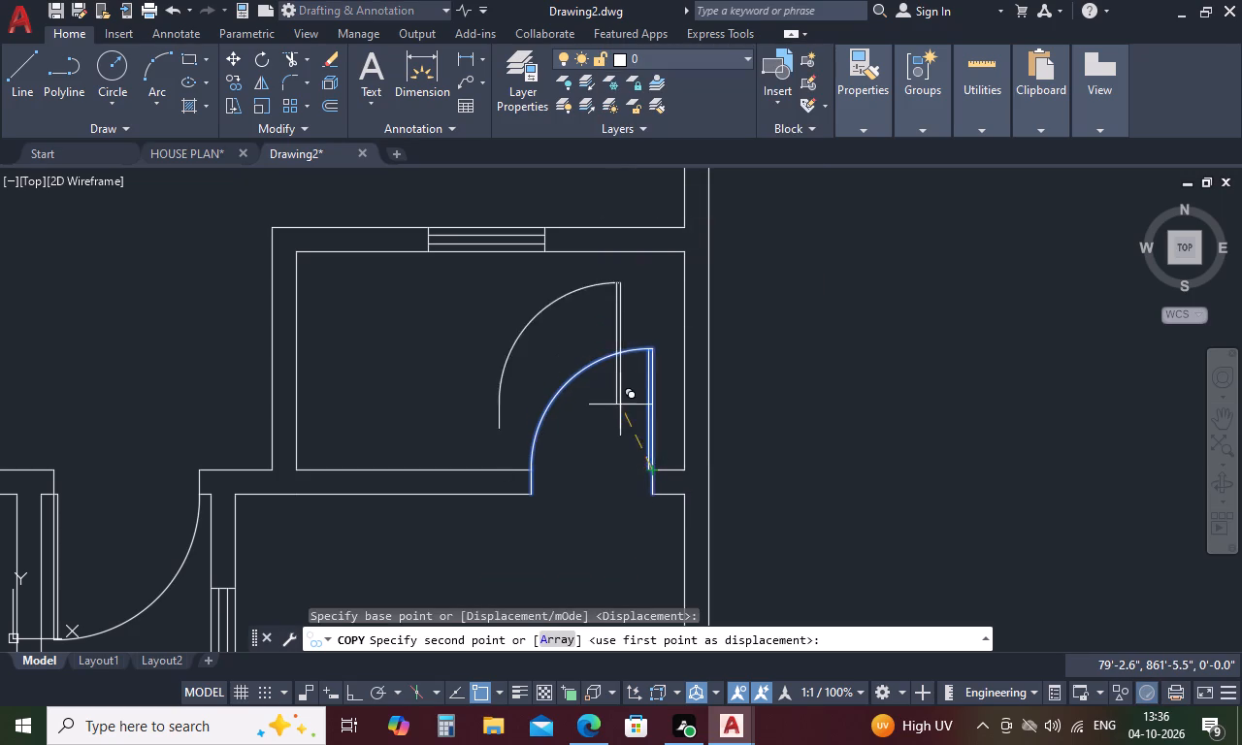
pyautogui.scroll(-5, 620, 405)
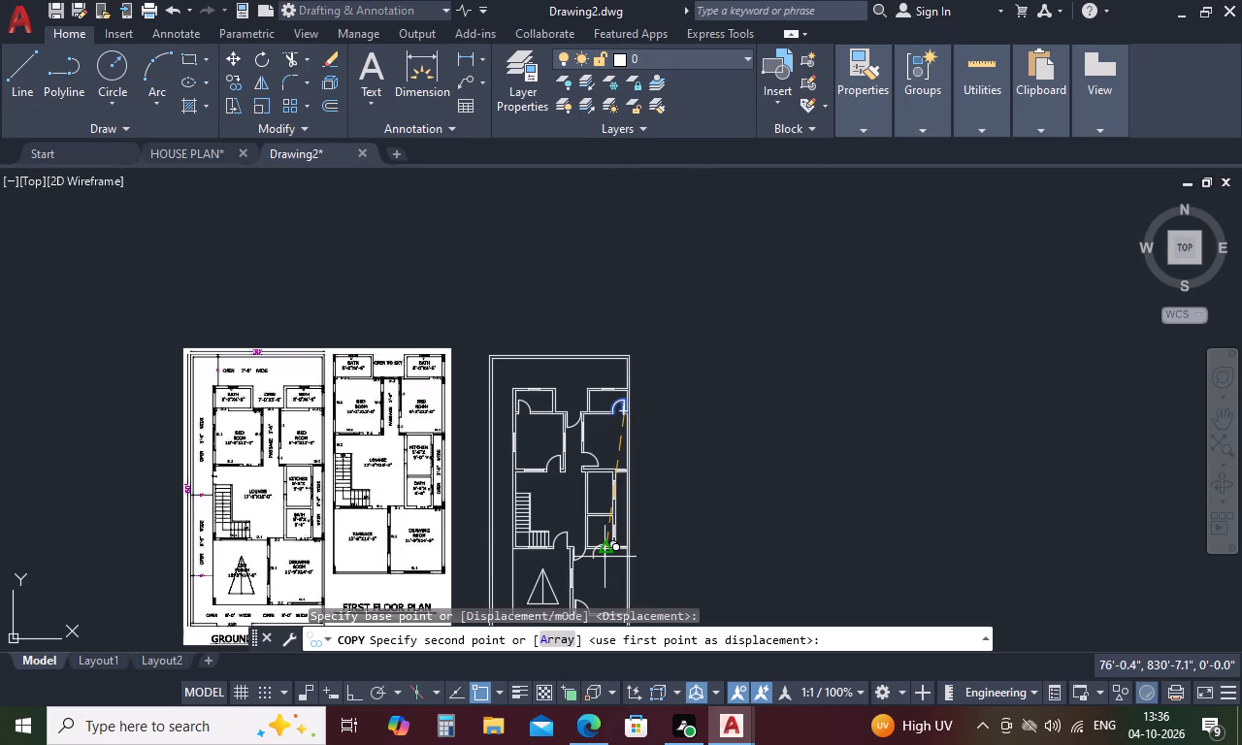
pyautogui.scroll(3, 605, 557)
pyautogui.scroll(-1, 630, 515)
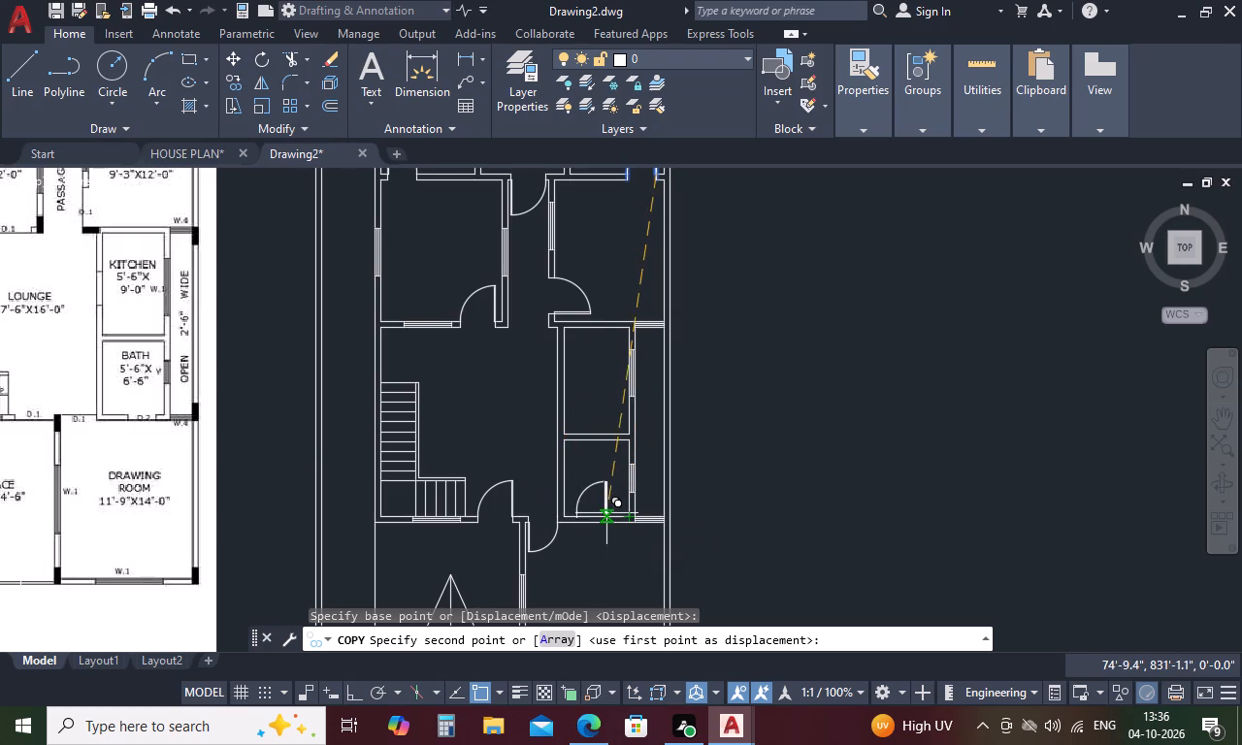
pyautogui.scroll(2, 612, 520)
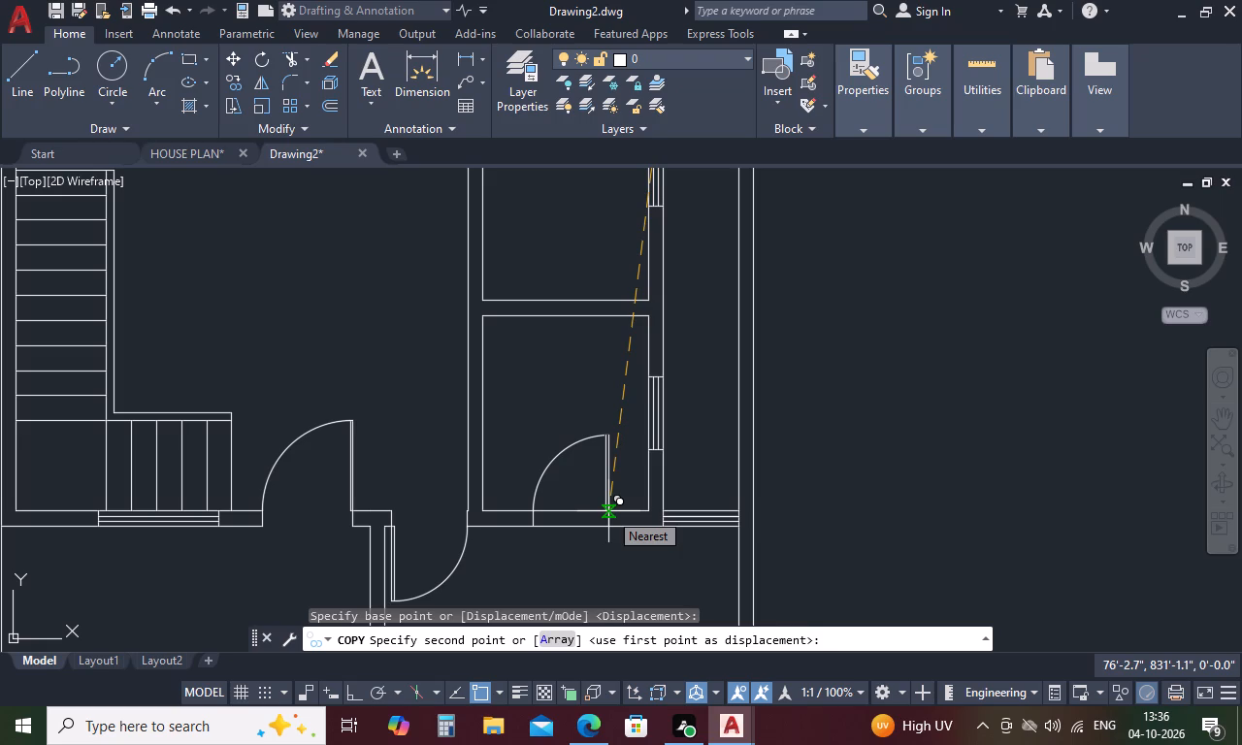
pyautogui.click(608, 511)
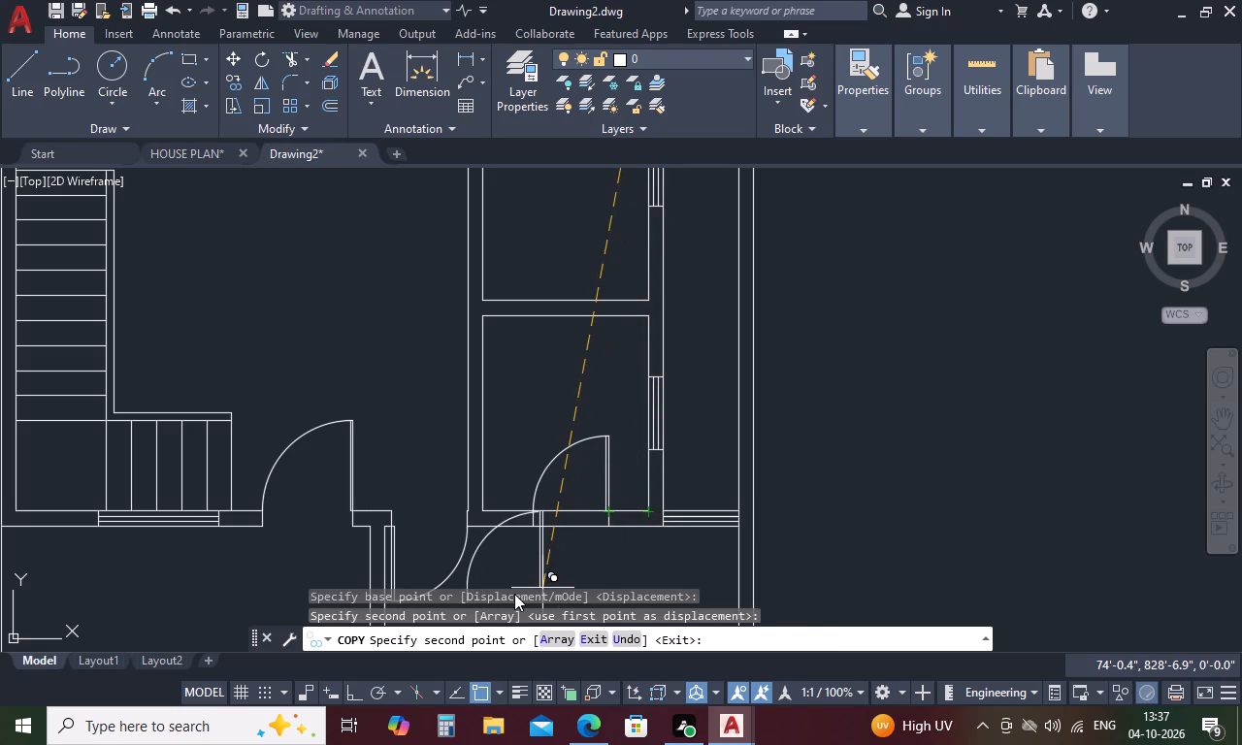
pyautogui.hotkey('ctrl', 'z')
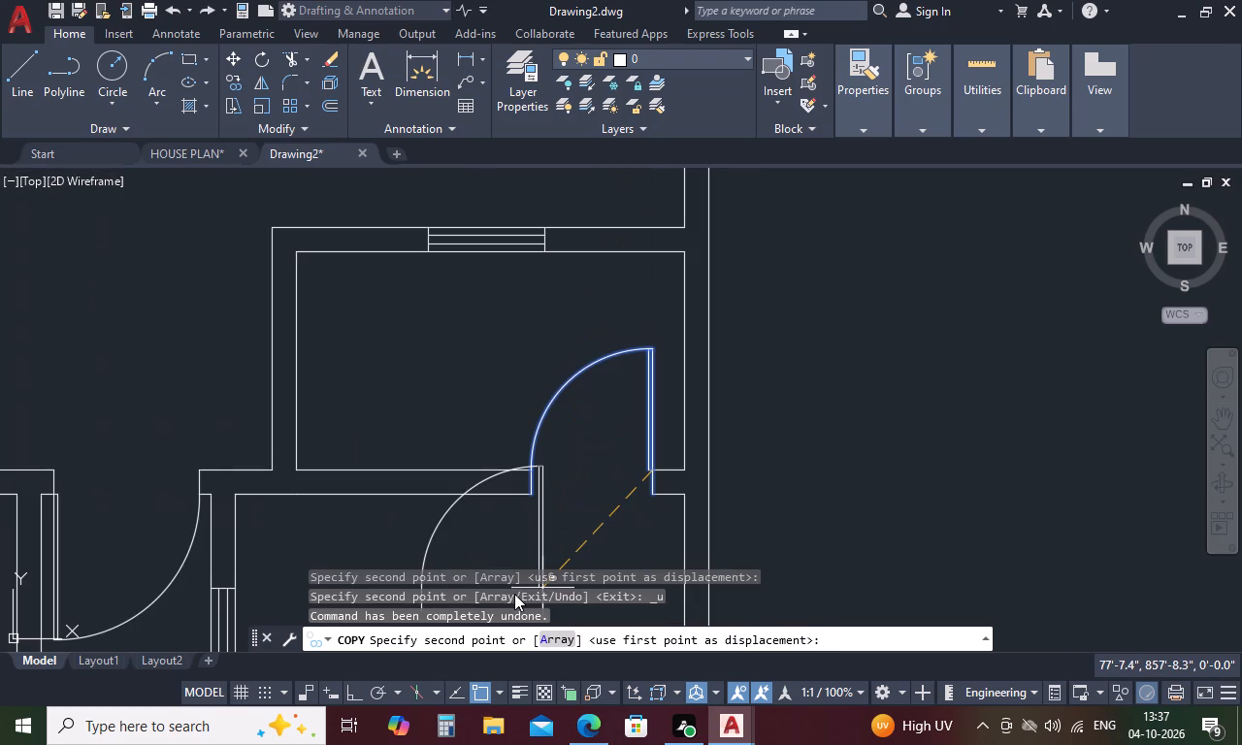
pyautogui.scroll(-5, 586, 323)
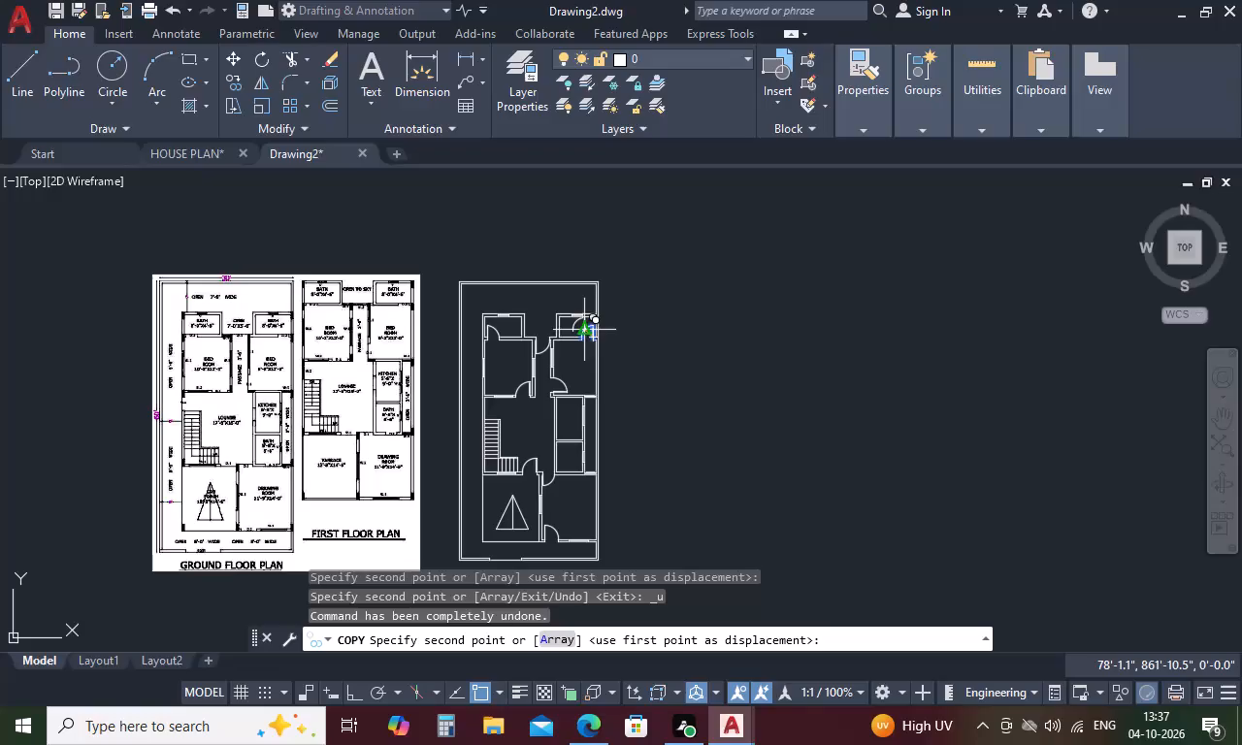
pyautogui.scroll(3, 574, 487)
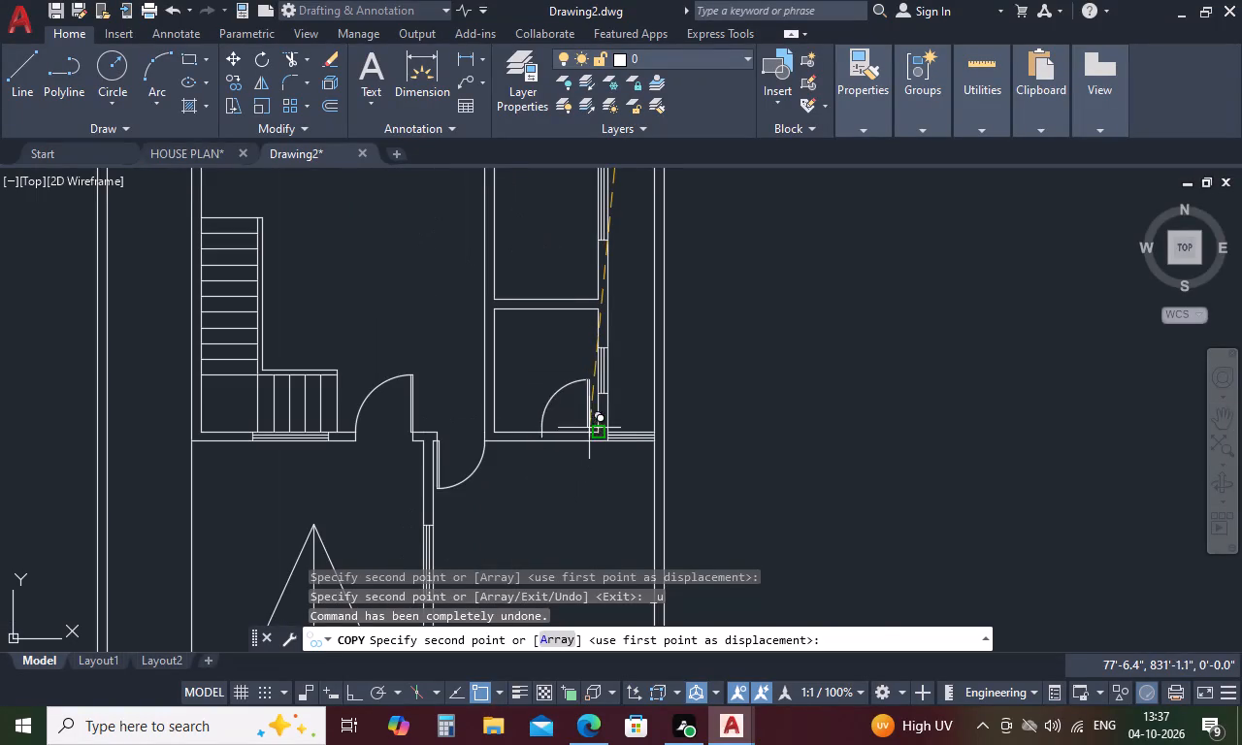
pyautogui.scroll(3, 589, 421)
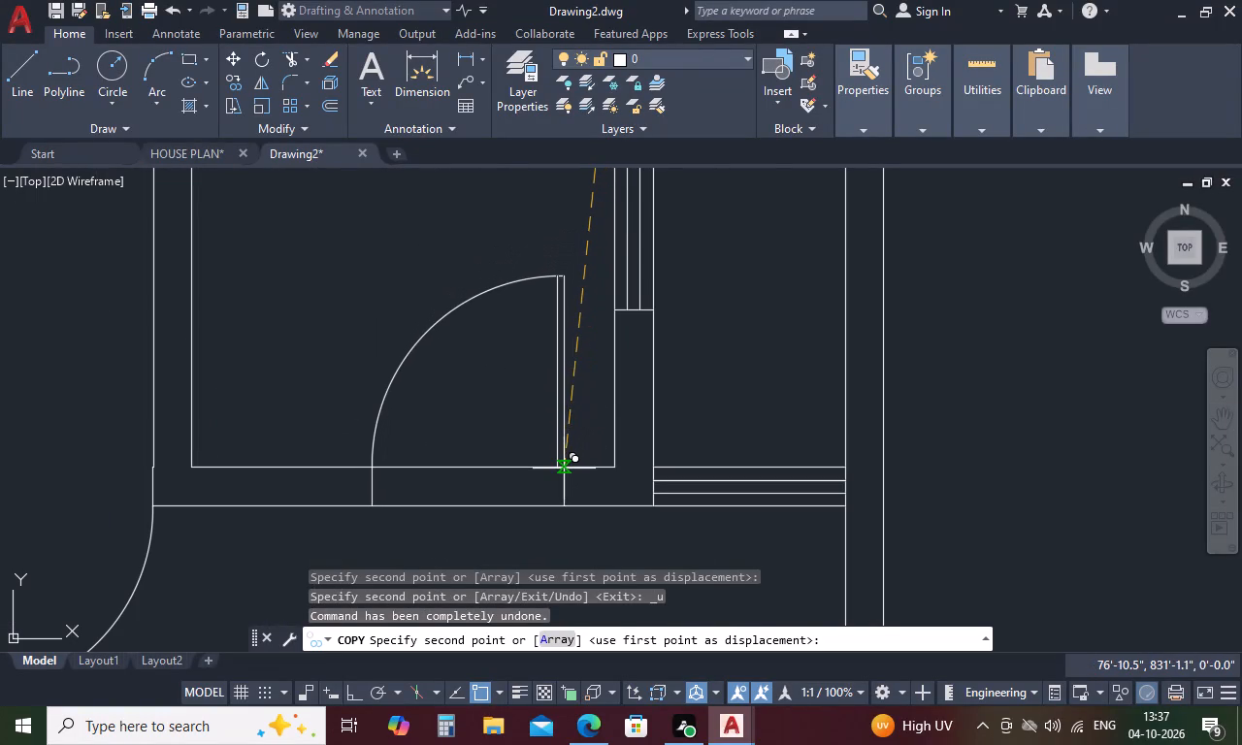
pyautogui.click(579, 468)
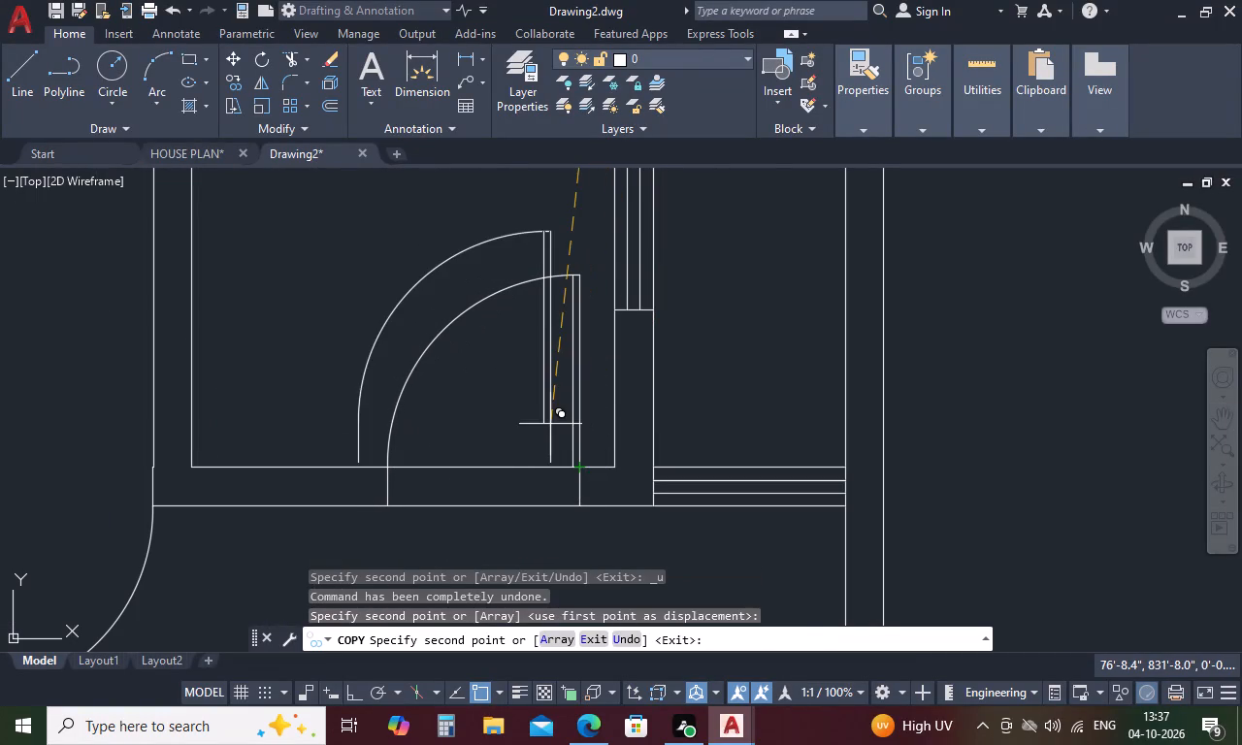
pyautogui.press('Escape')
# Trim both wall lines between the jambs of the copied door to open the 5'-6"x6'-6" bath's doorway.
pyautogui.write('TR')
pyautogui.press('space')
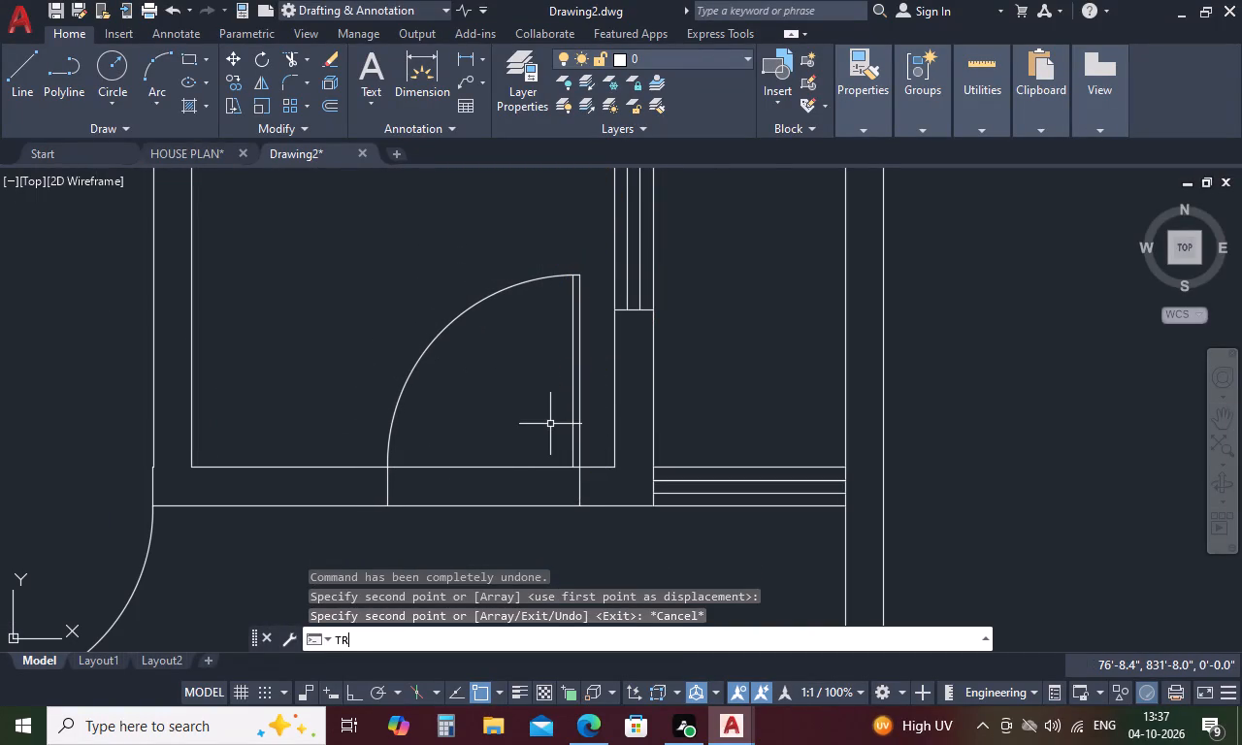
pyautogui.click(497, 470)
pyautogui.click(499, 508)
pyautogui.scroll(-4, 516, 476)
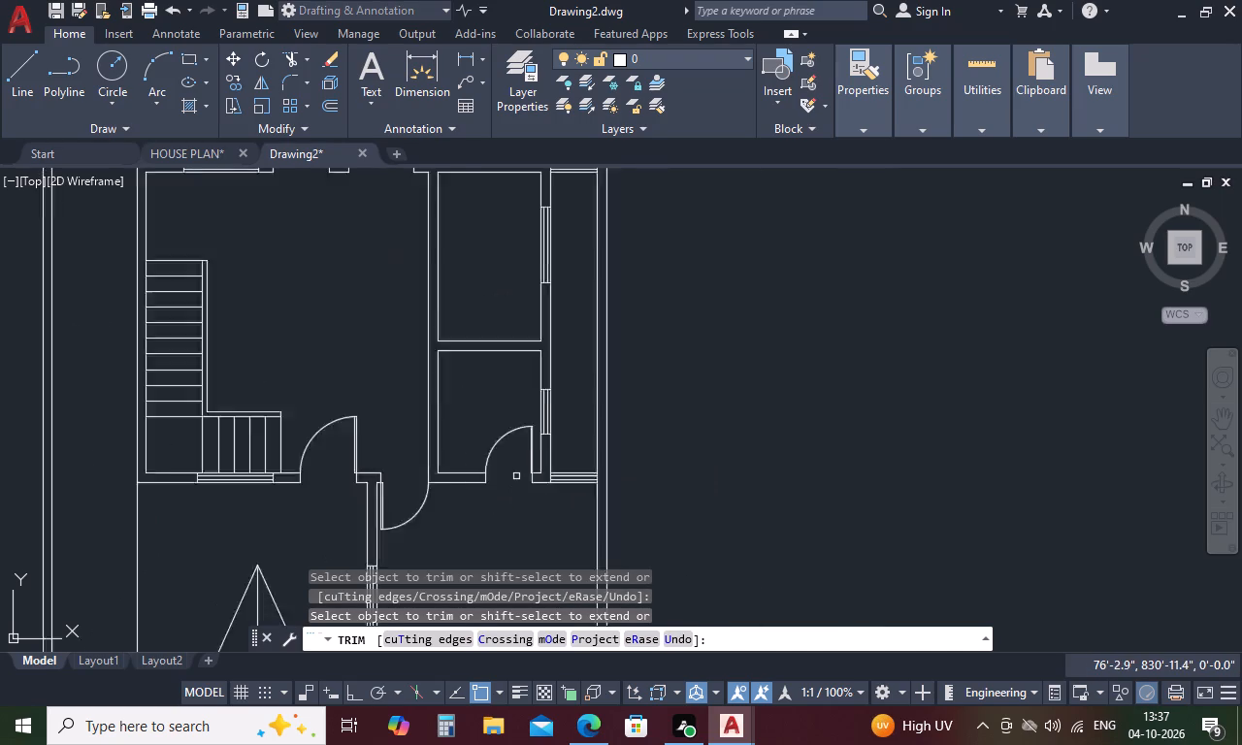
pyautogui.scroll(-1, 516, 476)
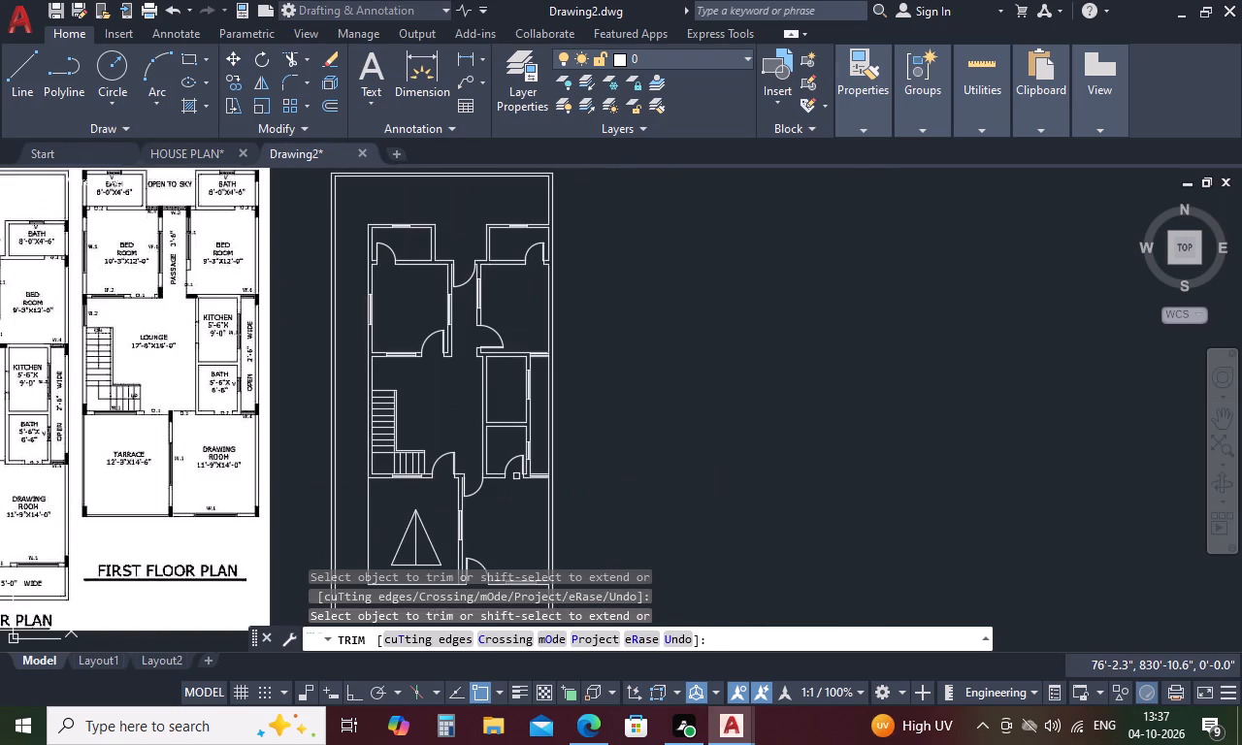
pyautogui.scroll(2, 176, 321)
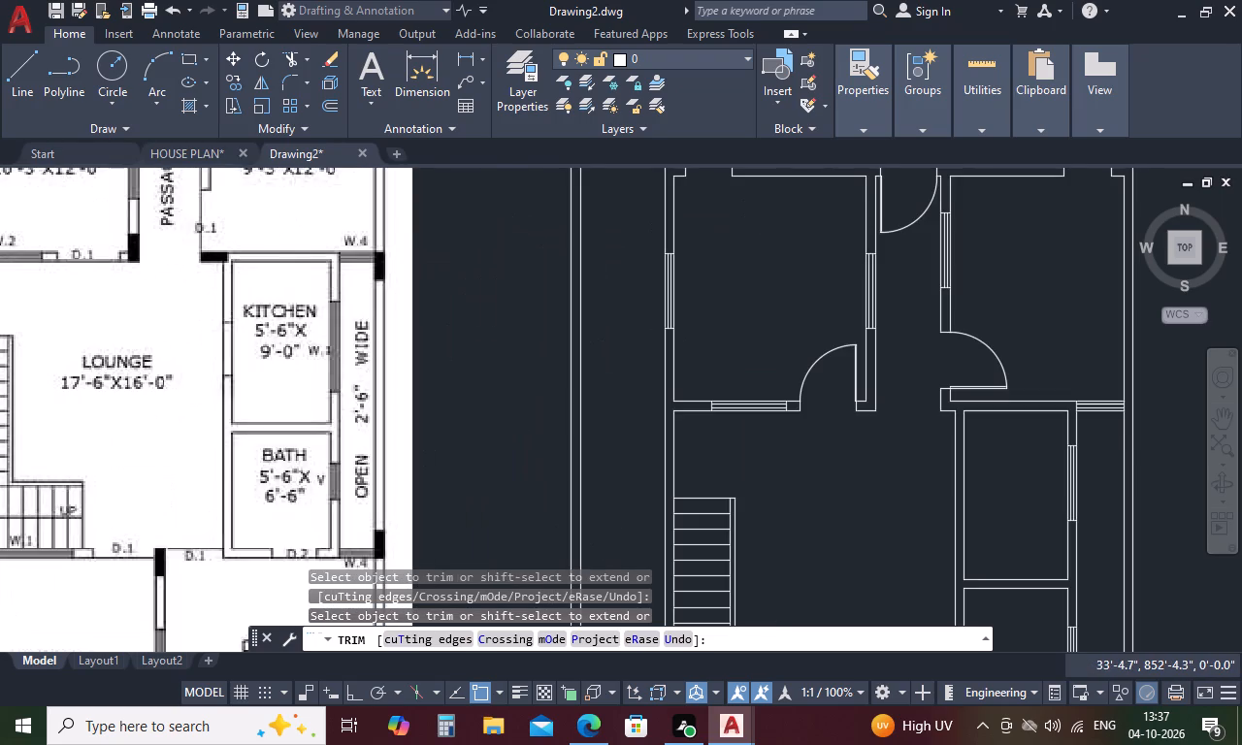
pyautogui.scroll(1, 241, 312)
pyautogui.scroll(-1, 241, 312)
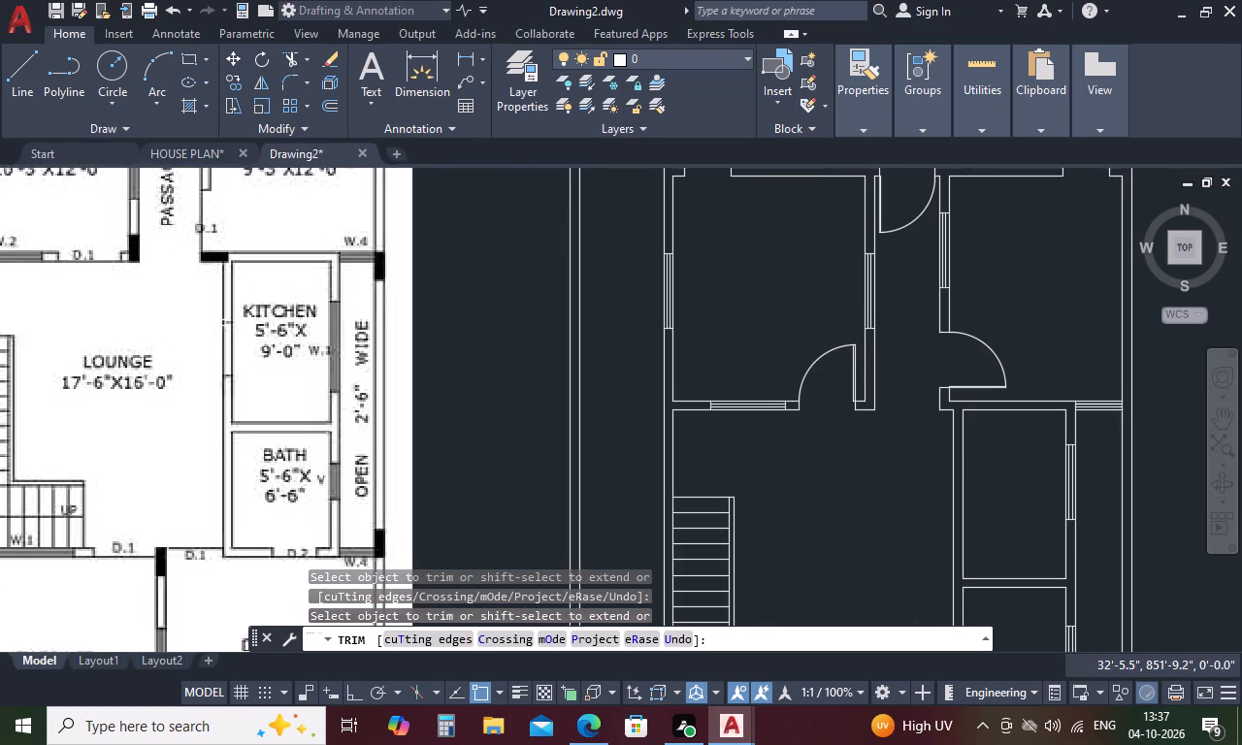
pyautogui.press('Escape')
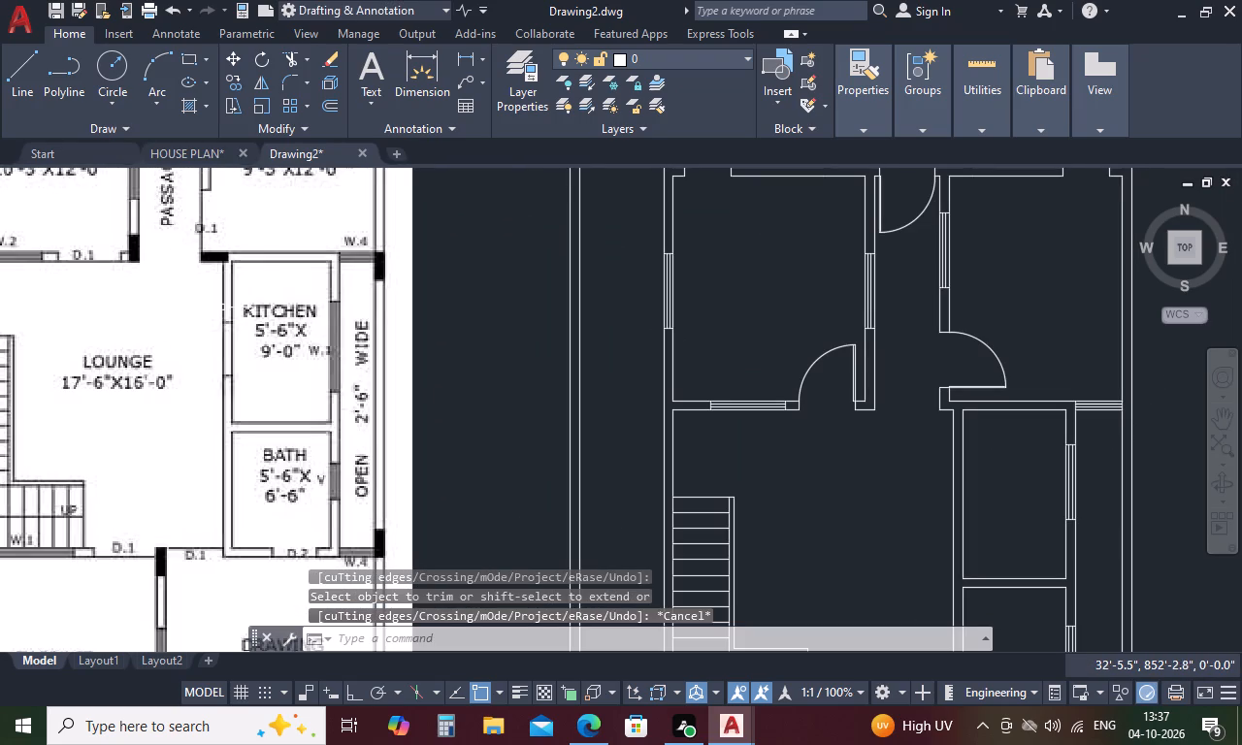
# Draw two short lines about 2'-6" apart across the wall between the lounge and kitchen to mark the kitchen opening.
pyautogui.scroll(-2, 451, 256)
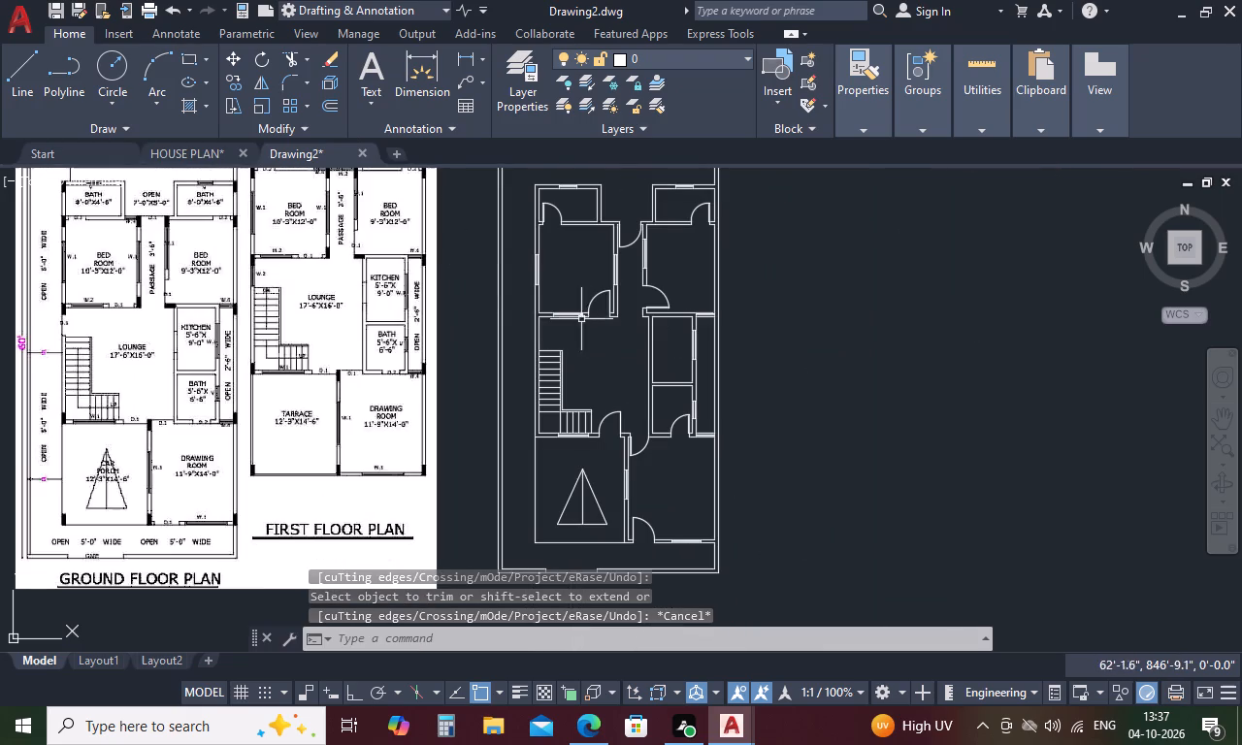
pyautogui.scroll(2, 670, 316)
pyautogui.press('l')
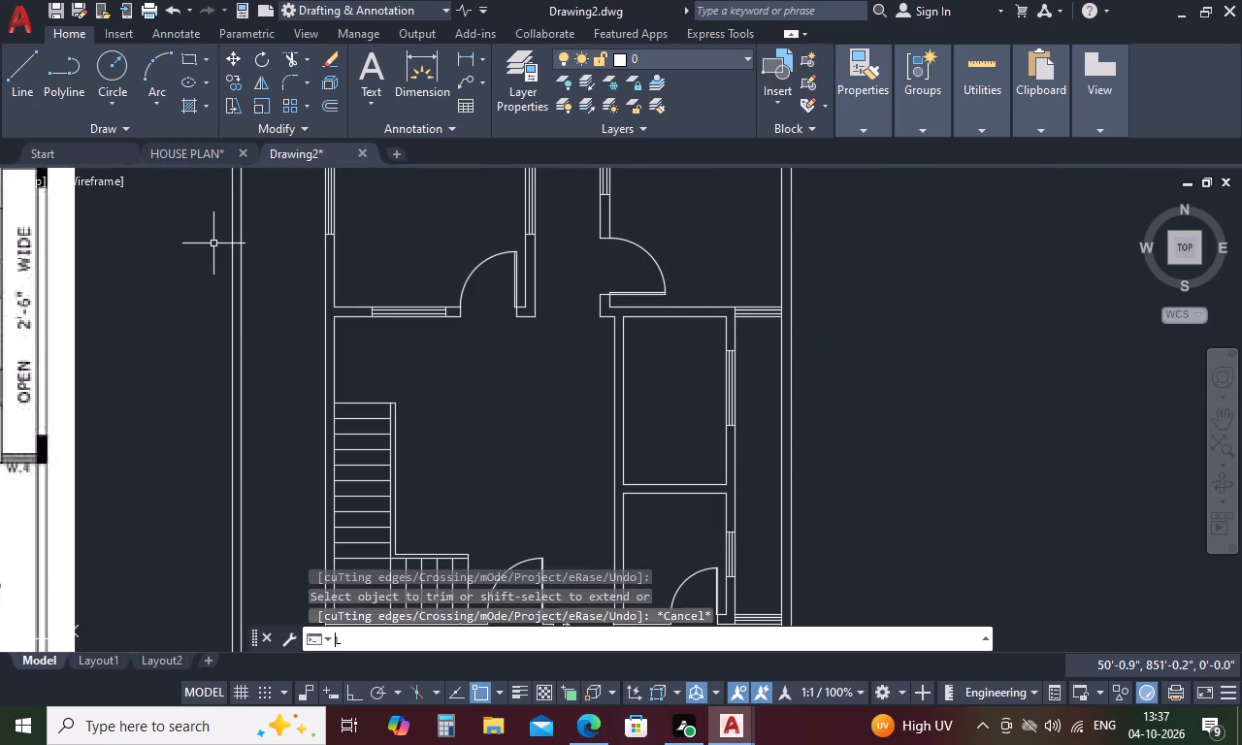
pyautogui.press('Return')
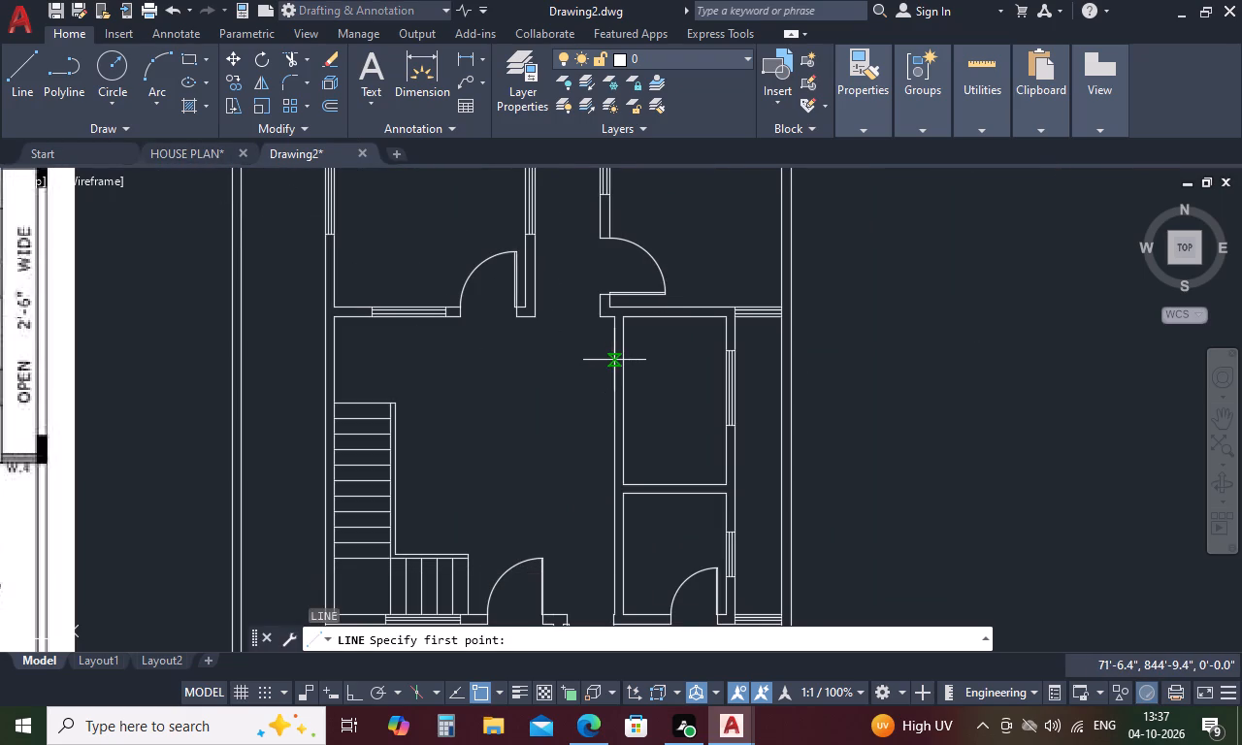
pyautogui.scroll(2, 614, 360)
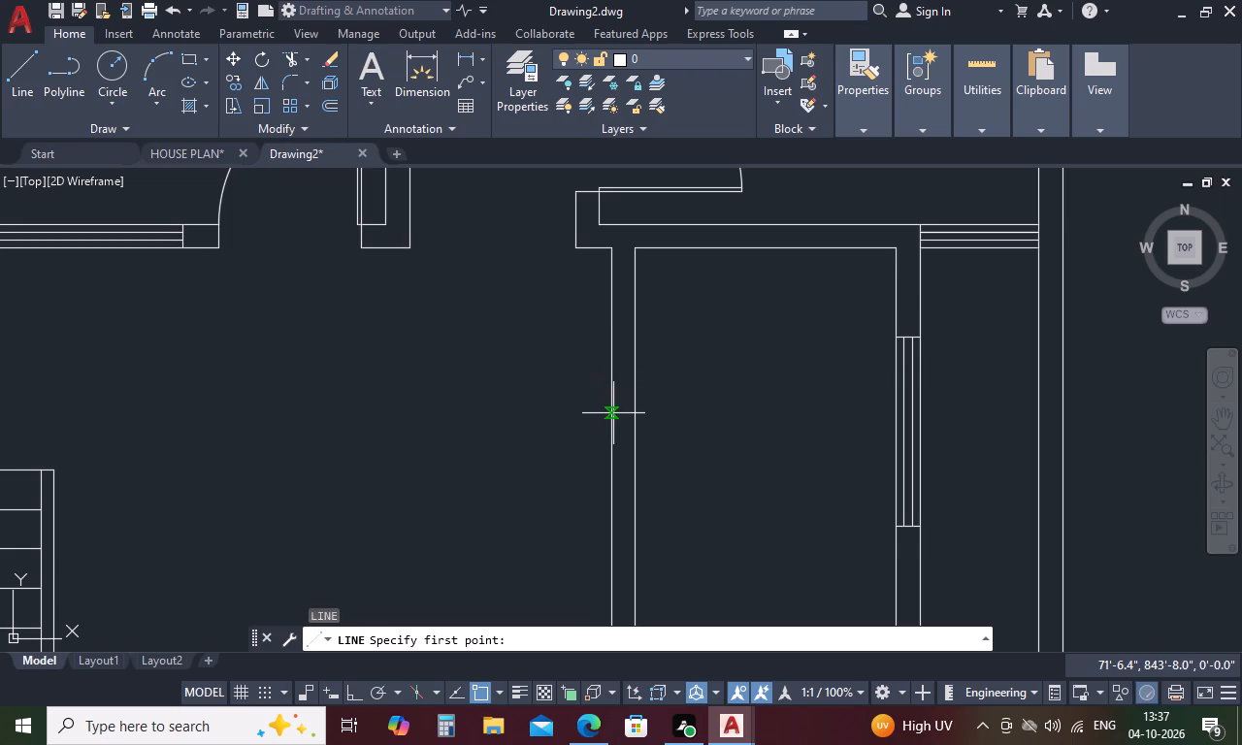
pyautogui.click(609, 421)
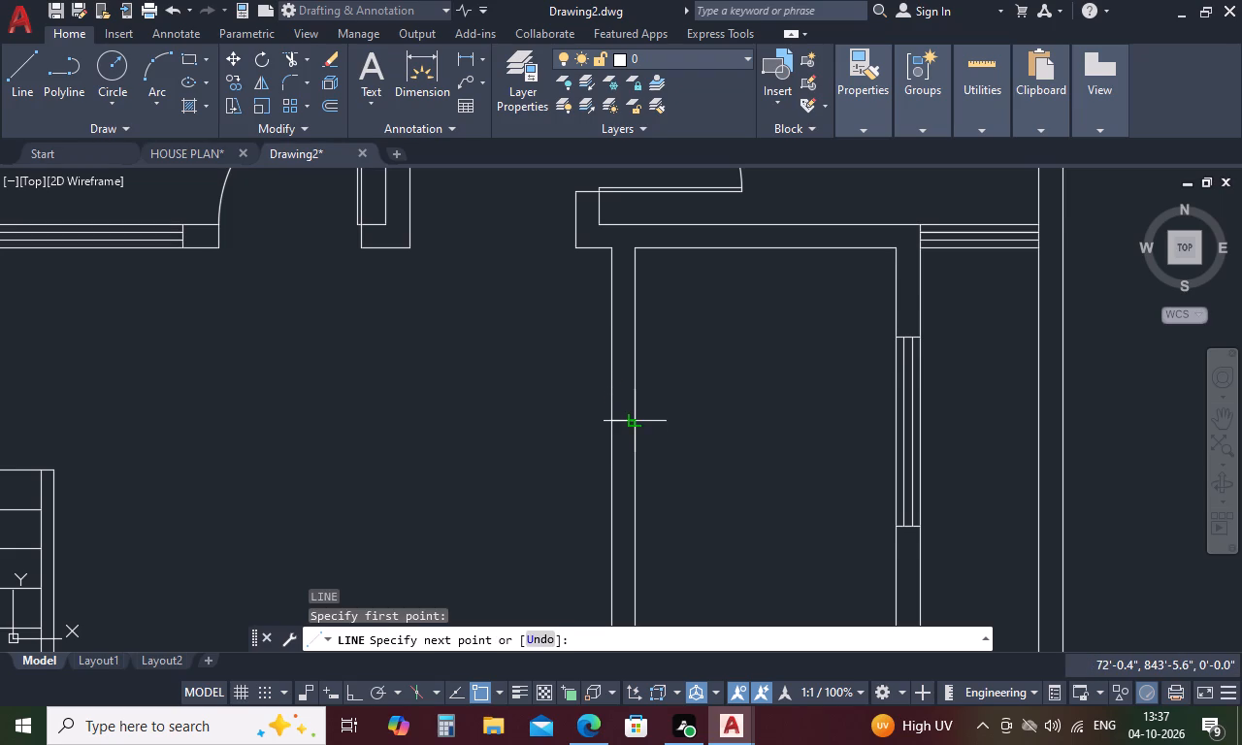
pyautogui.click(635, 424)
pyautogui.scroll(-2, 630, 376)
pyautogui.press('space')
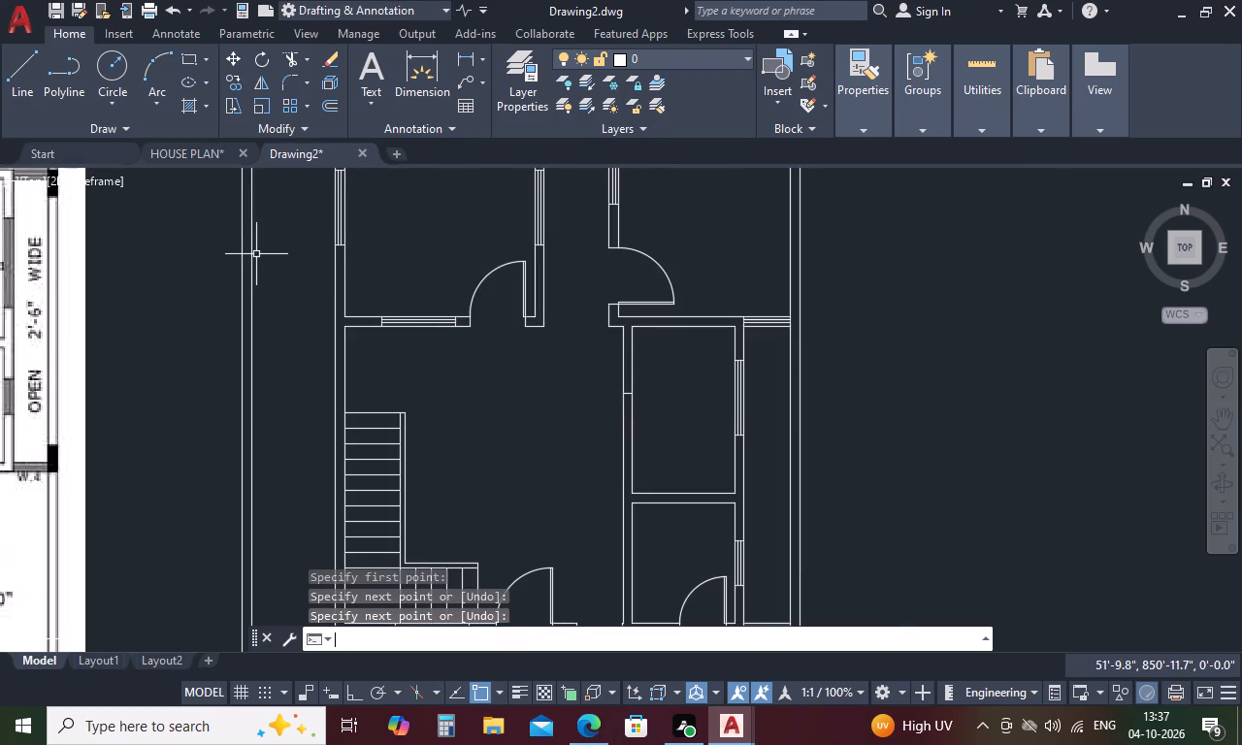
pyautogui.write('L')
pyautogui.press('space')
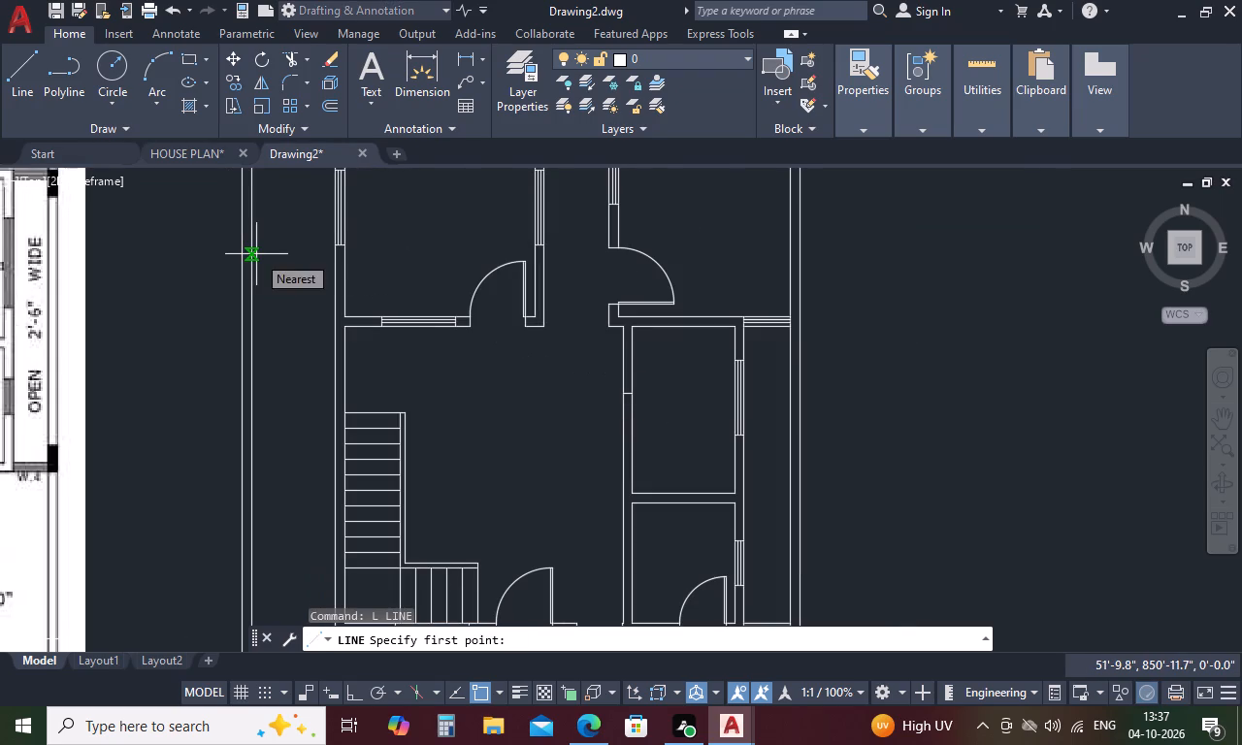
pyautogui.click(622, 441)
pyautogui.click(637, 440)
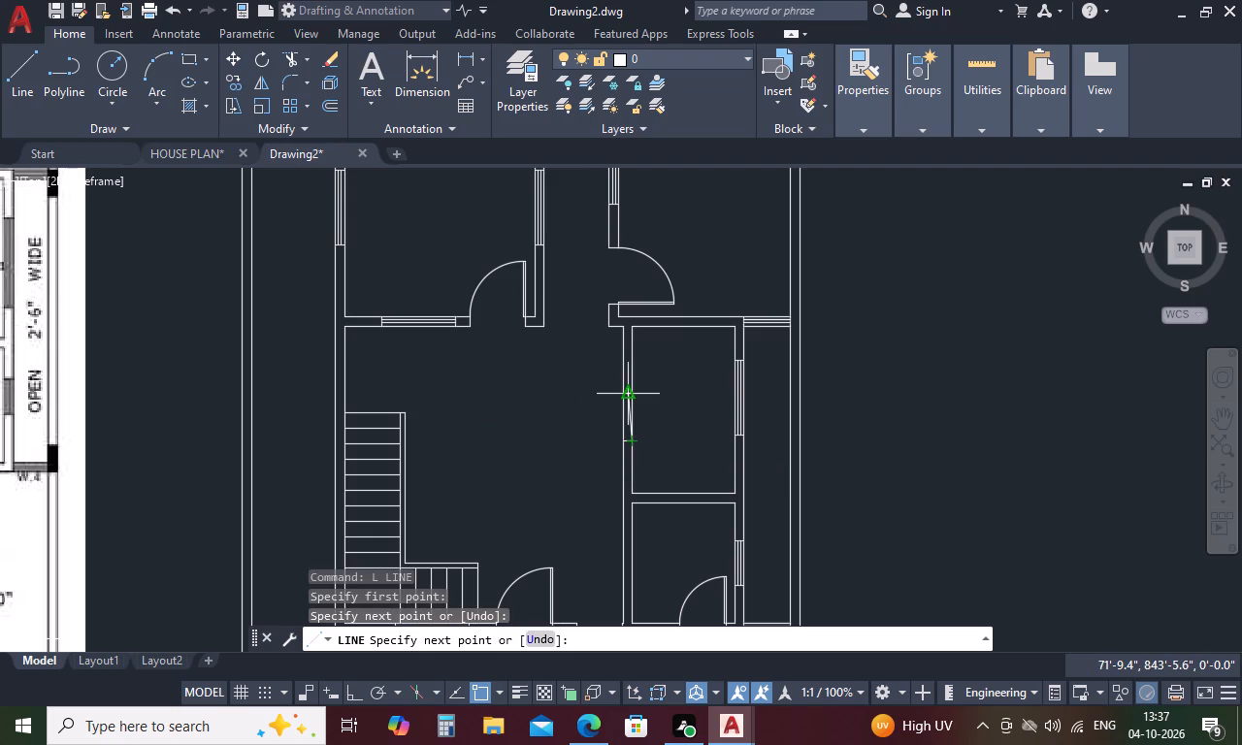
pyautogui.press('Escape')
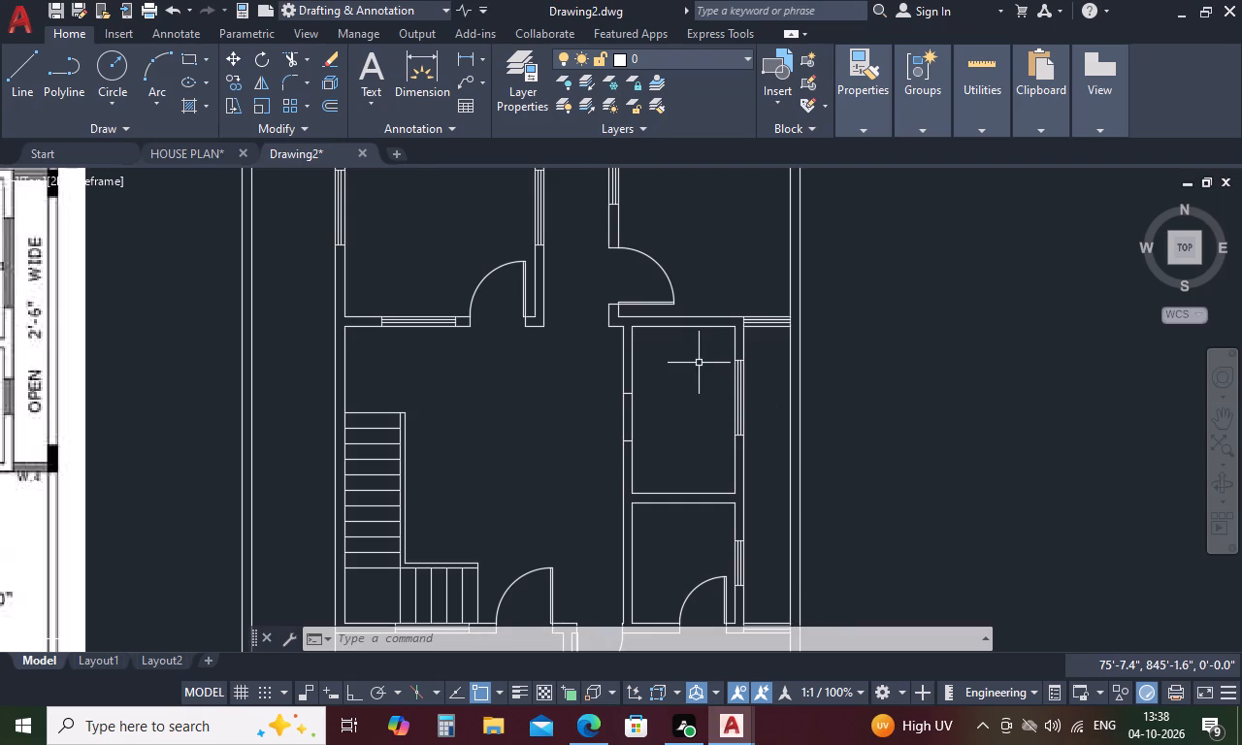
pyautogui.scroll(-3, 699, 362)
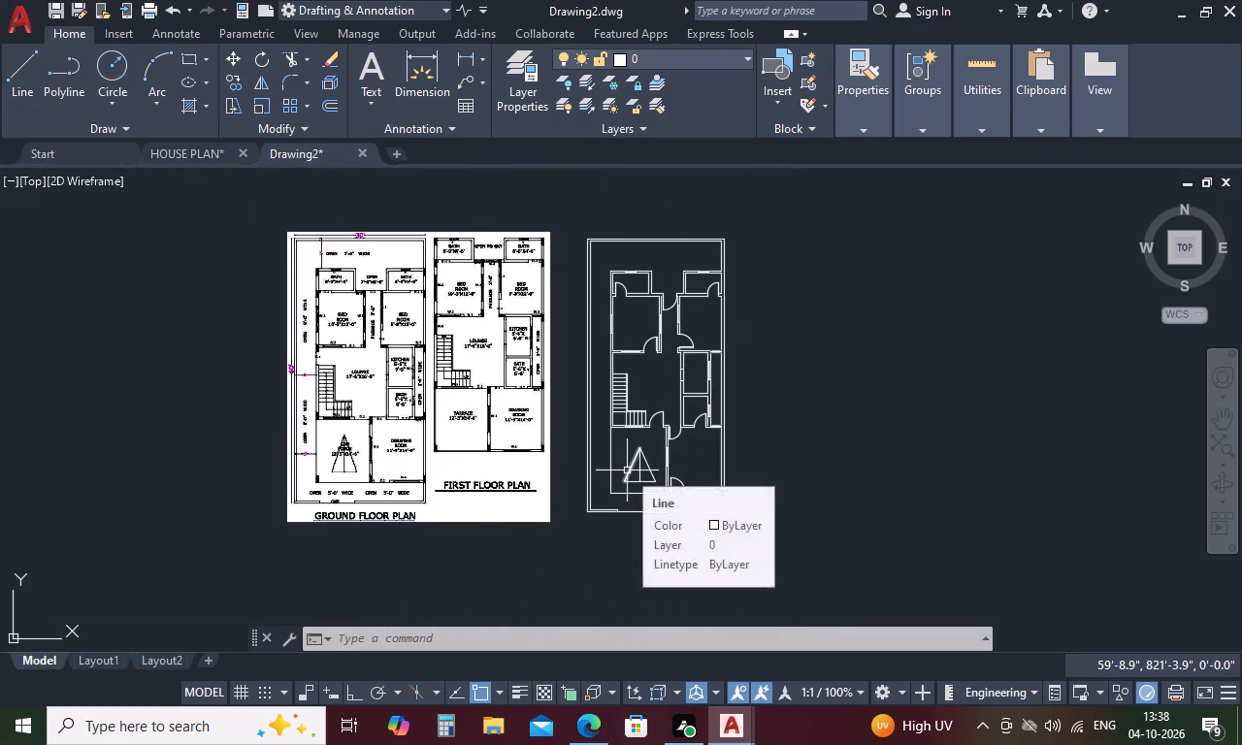
# Examine the reference ground floor plan against the drafted plan, checking the rooms, door and window openings, car porch and gate.
pyautogui.scroll(2, 373, 484)
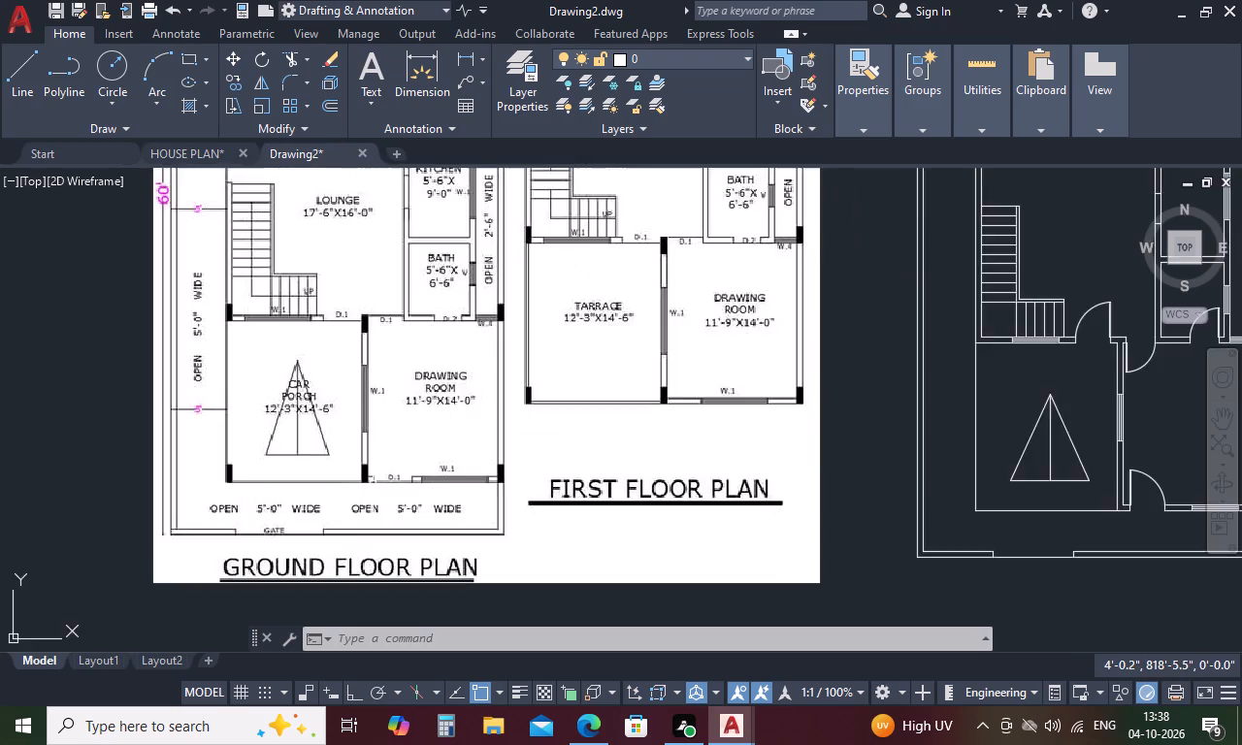
pyautogui.scroll(-2, 373, 484)
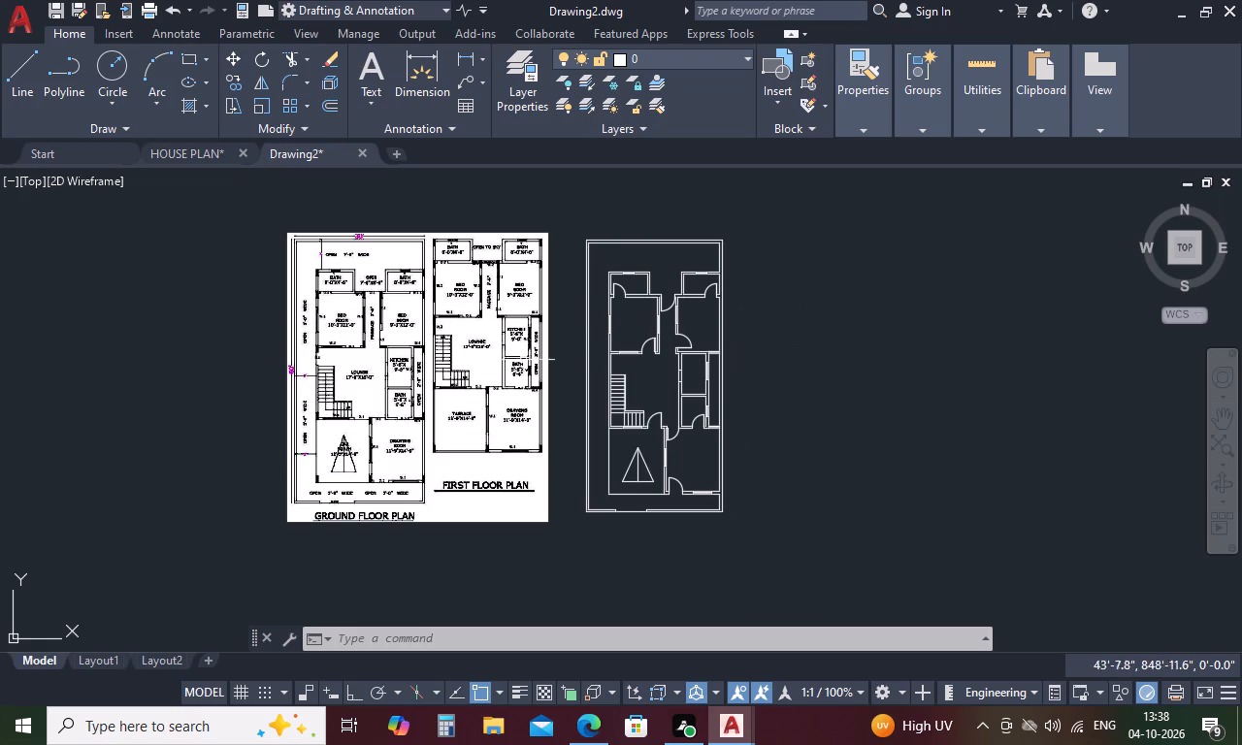
pyautogui.scroll(2, 502, 418)
pyautogui.scroll(-2, 503, 418)
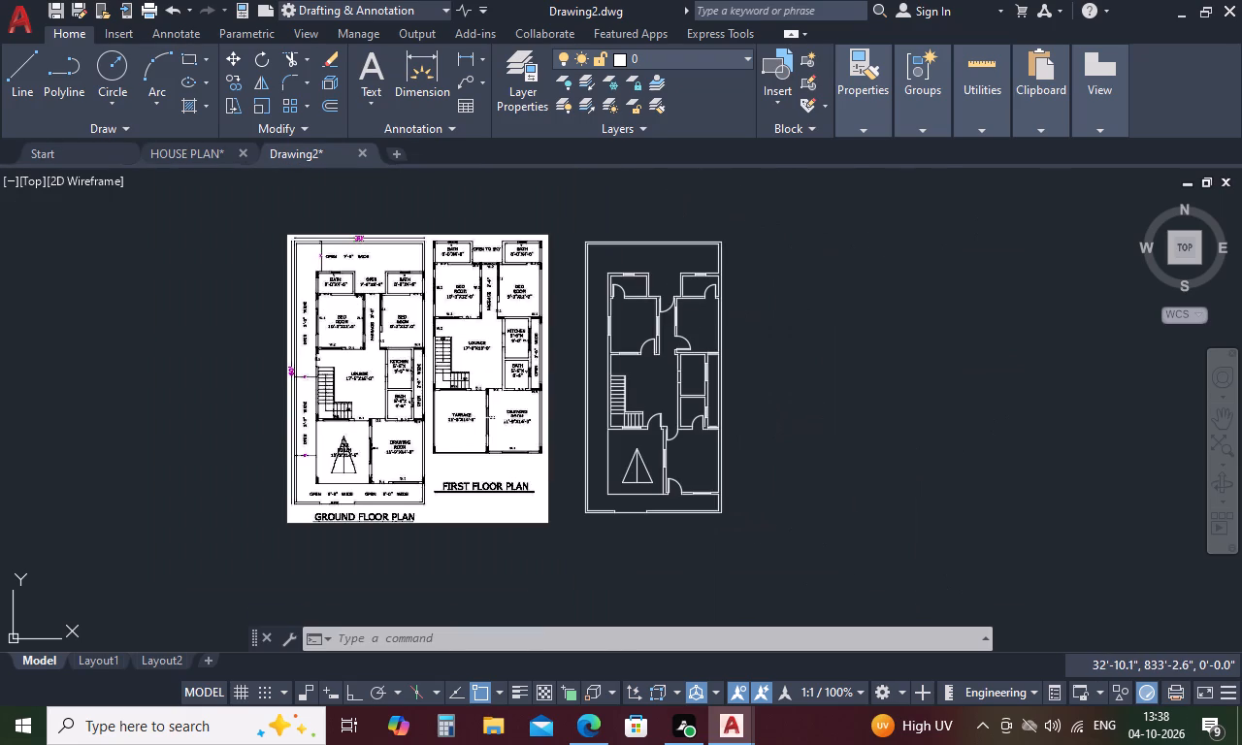
pyautogui.scroll(2, 499, 228)
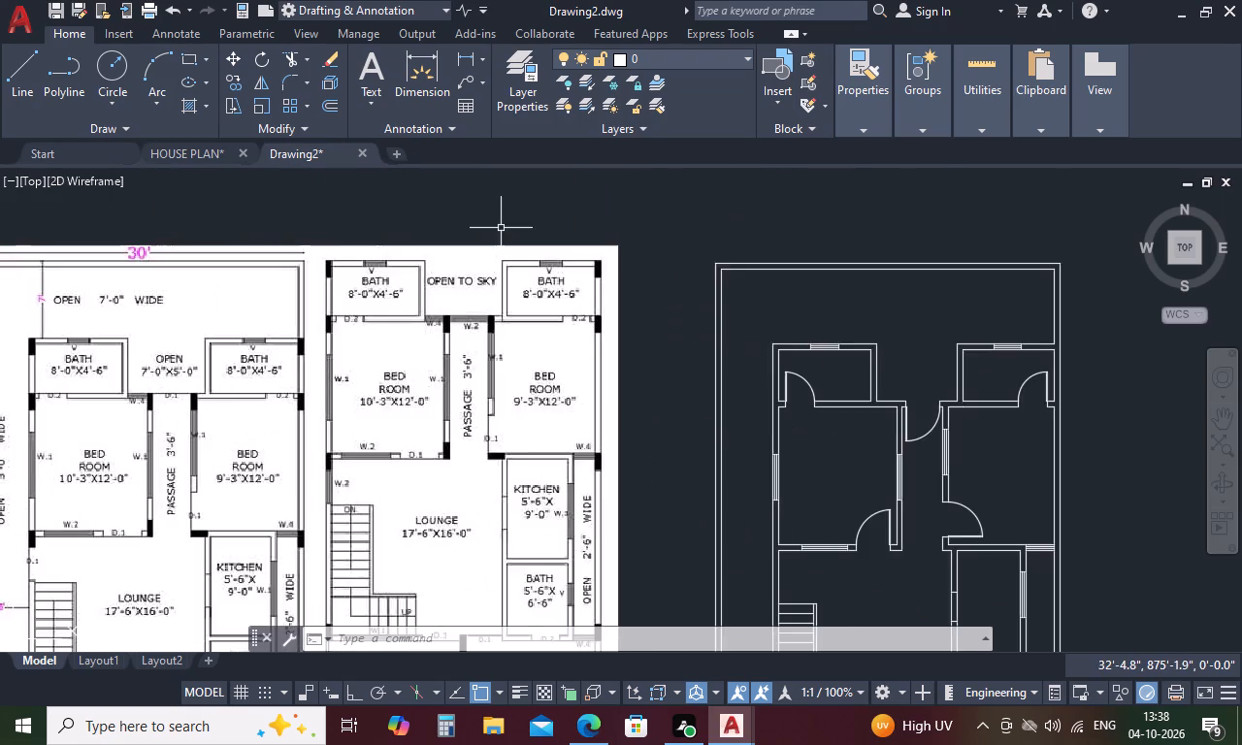
pyautogui.scroll(-2, 501, 228)
pyautogui.scroll(2, 411, 412)
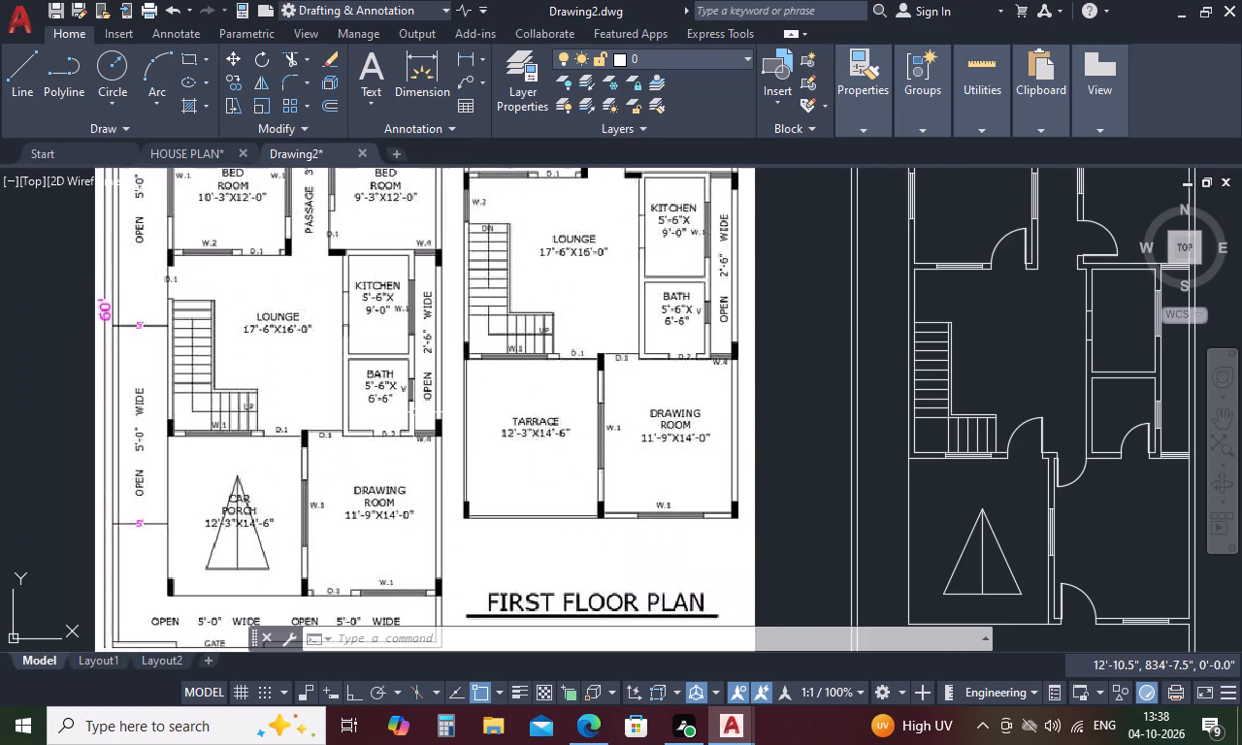
pyautogui.scroll(-1, 413, 412)
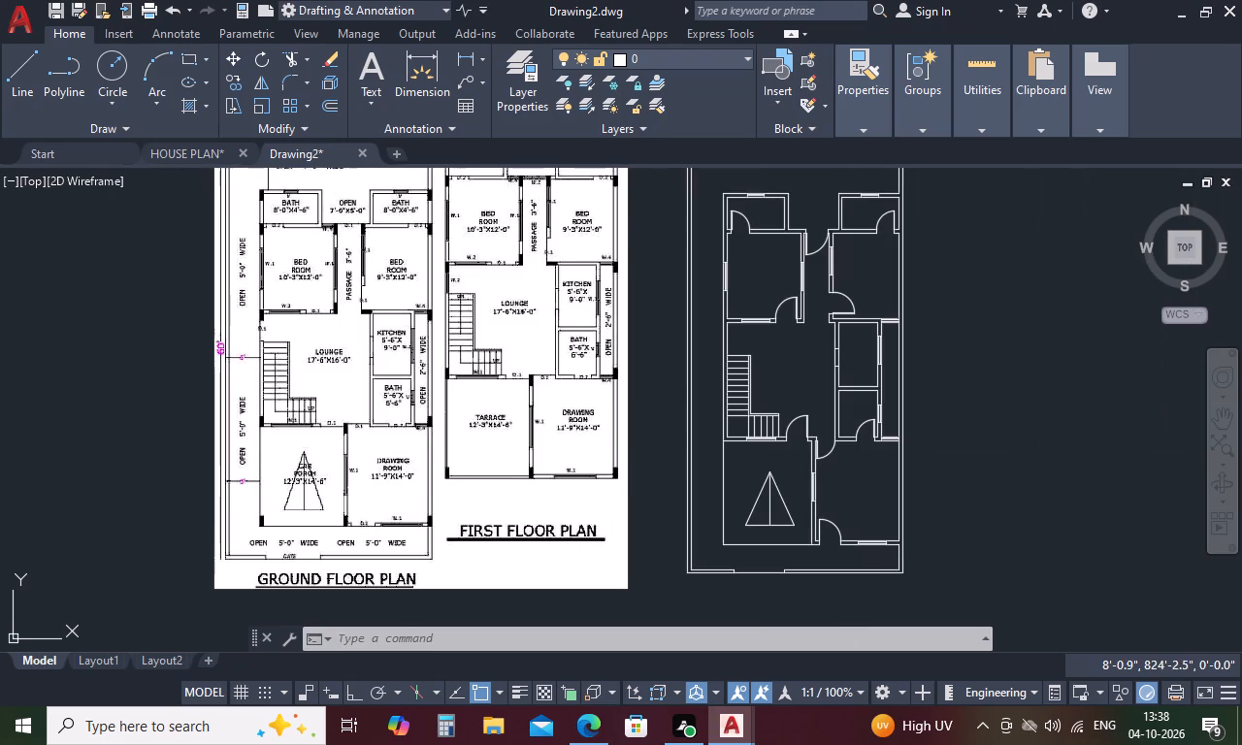
pyautogui.scroll(2, 374, 519)
pyautogui.scroll(-1, 376, 515)
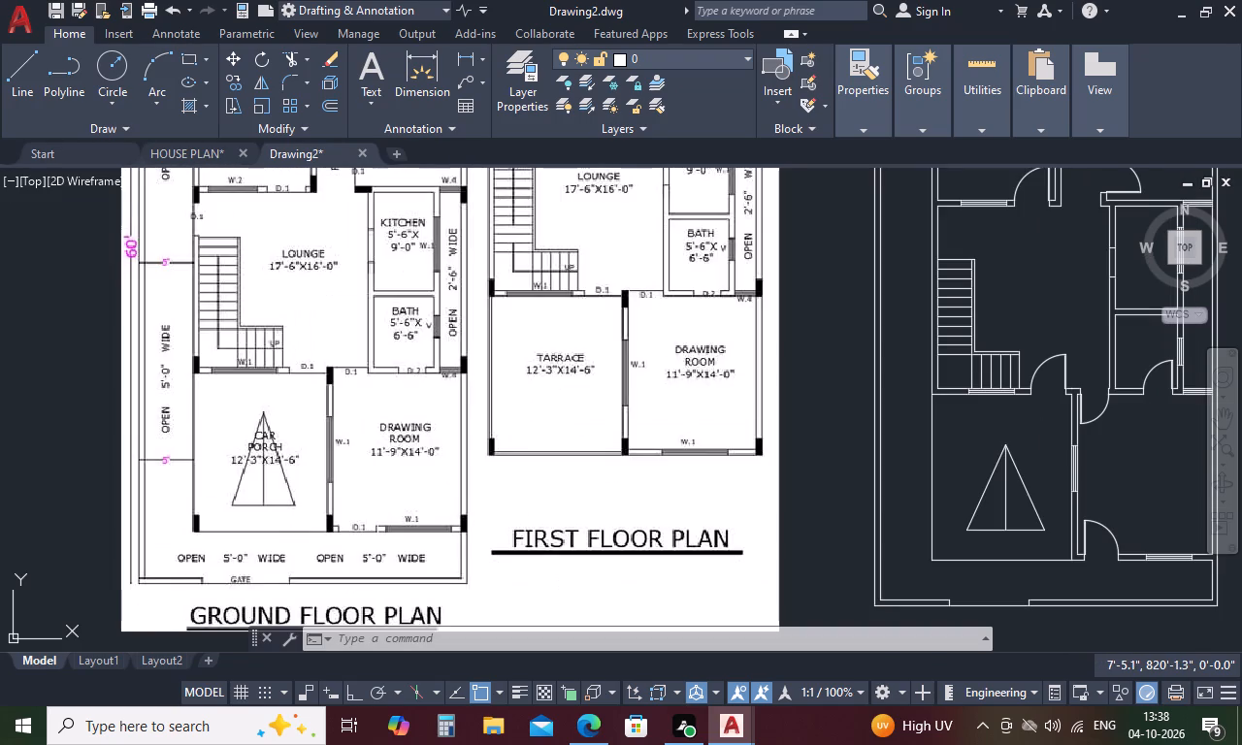
pyautogui.scroll(1, 385, 503)
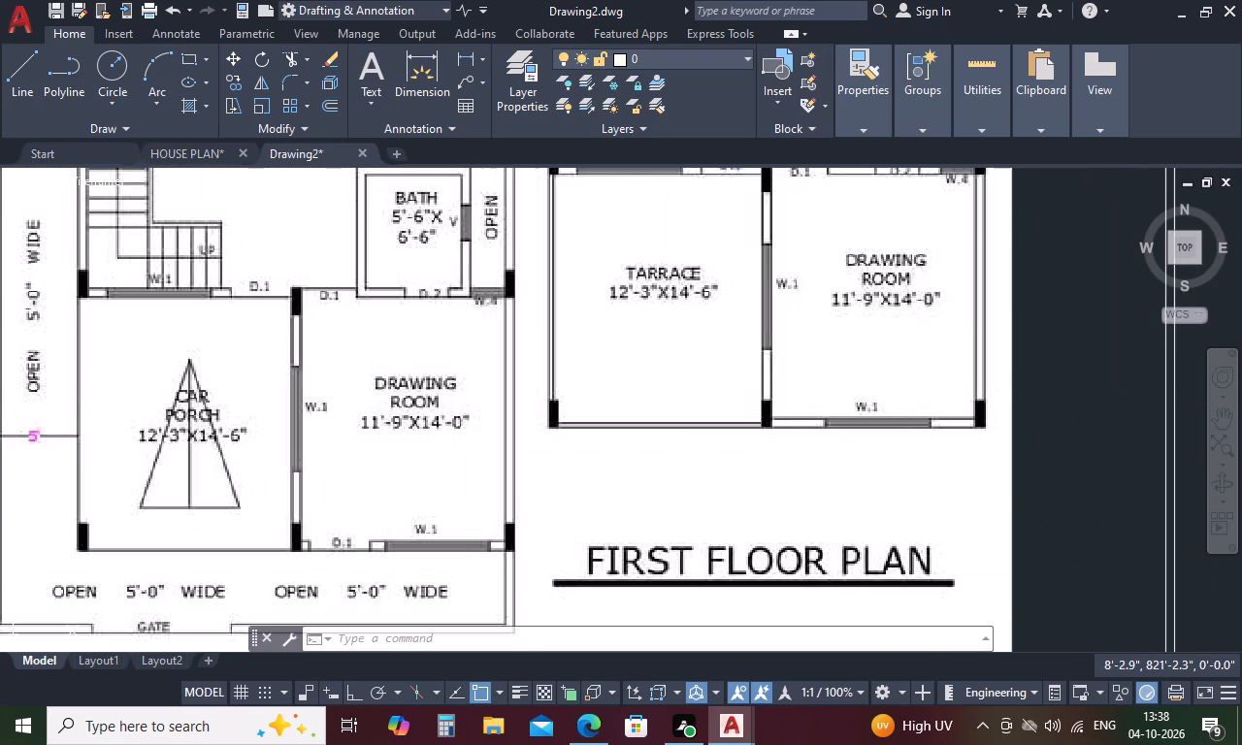
pyautogui.scroll(-3, 385, 503)
pyautogui.scroll(2, 385, 503)
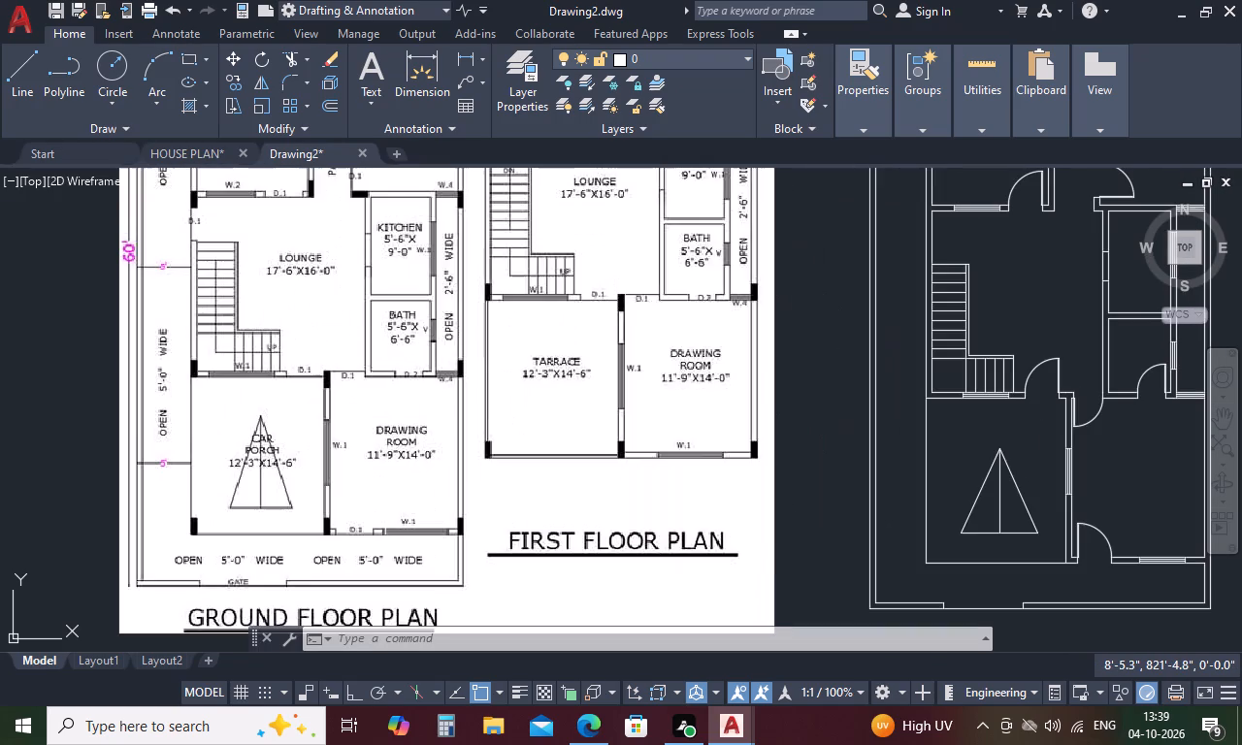
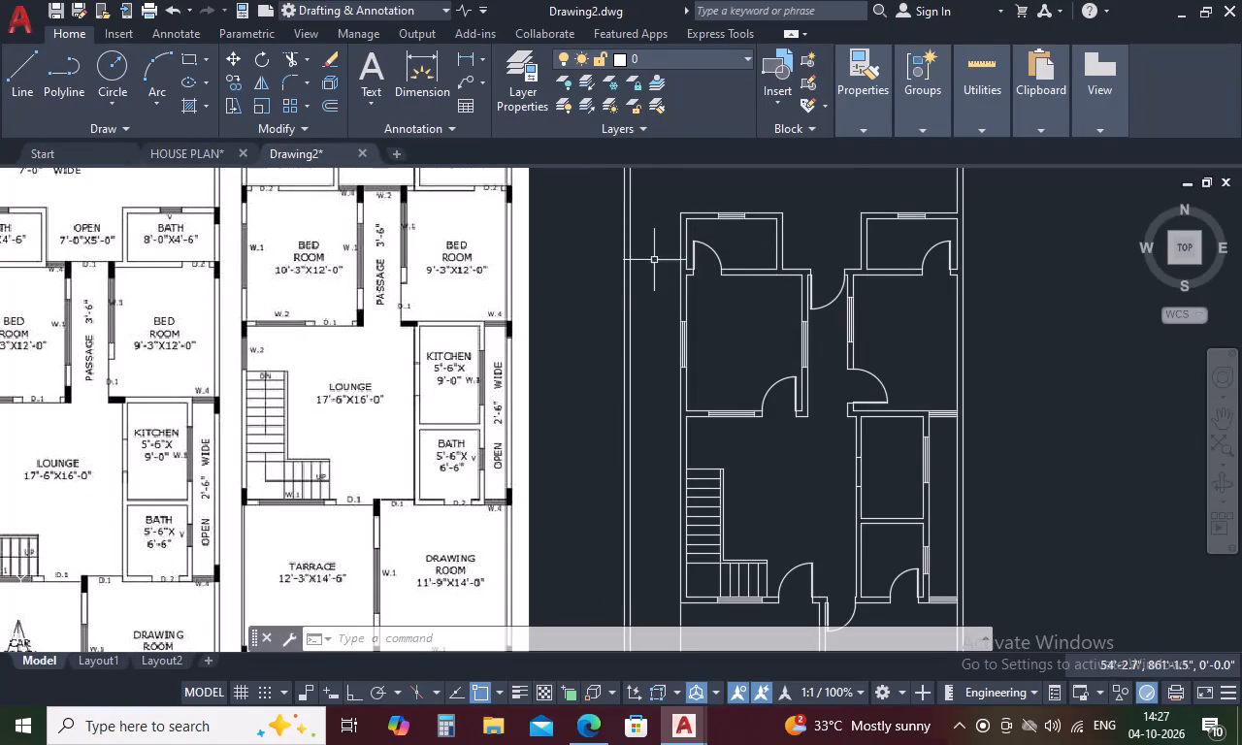
# Examine the reference ground floor plan's 7'-0" wide open strip and the two 8'-0"x4'-6" baths against the drafted plan.
pyautogui.scroll(-3, 392, 308)
pyautogui.scroll(1, 254, 315)
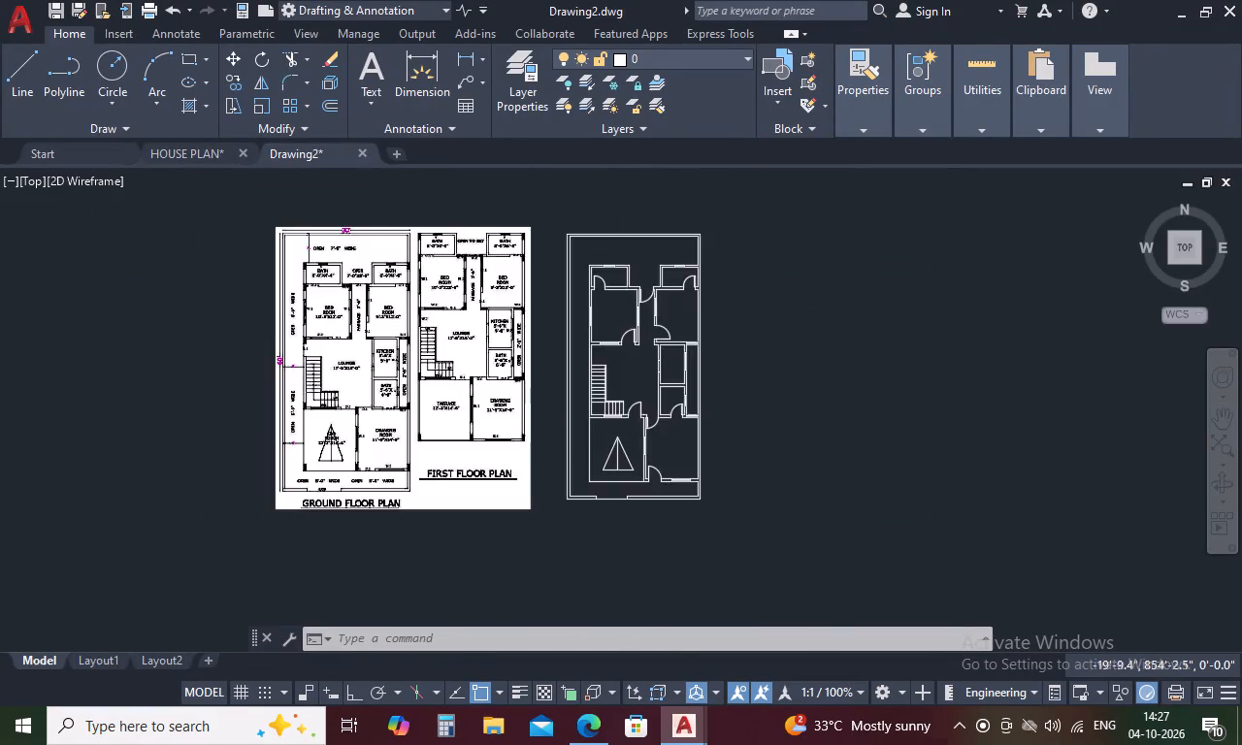
pyautogui.scroll(1, 254, 313)
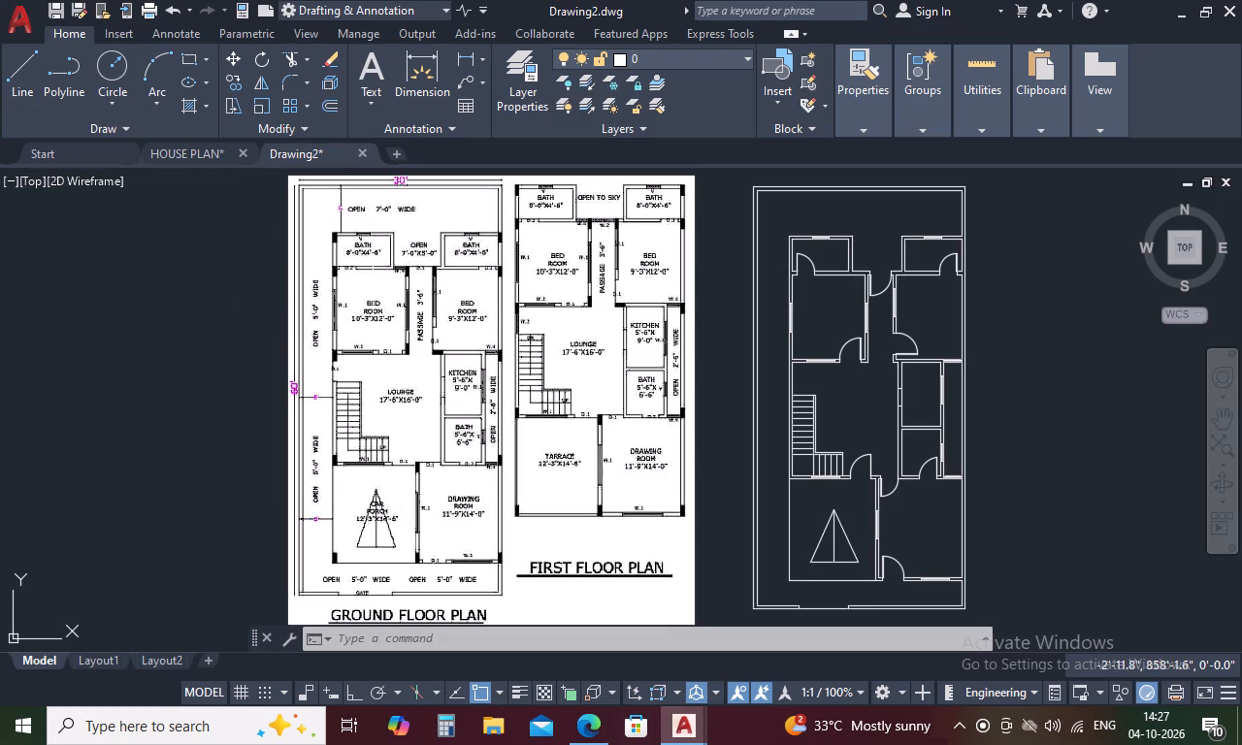
pyautogui.scroll(1, 374, 262)
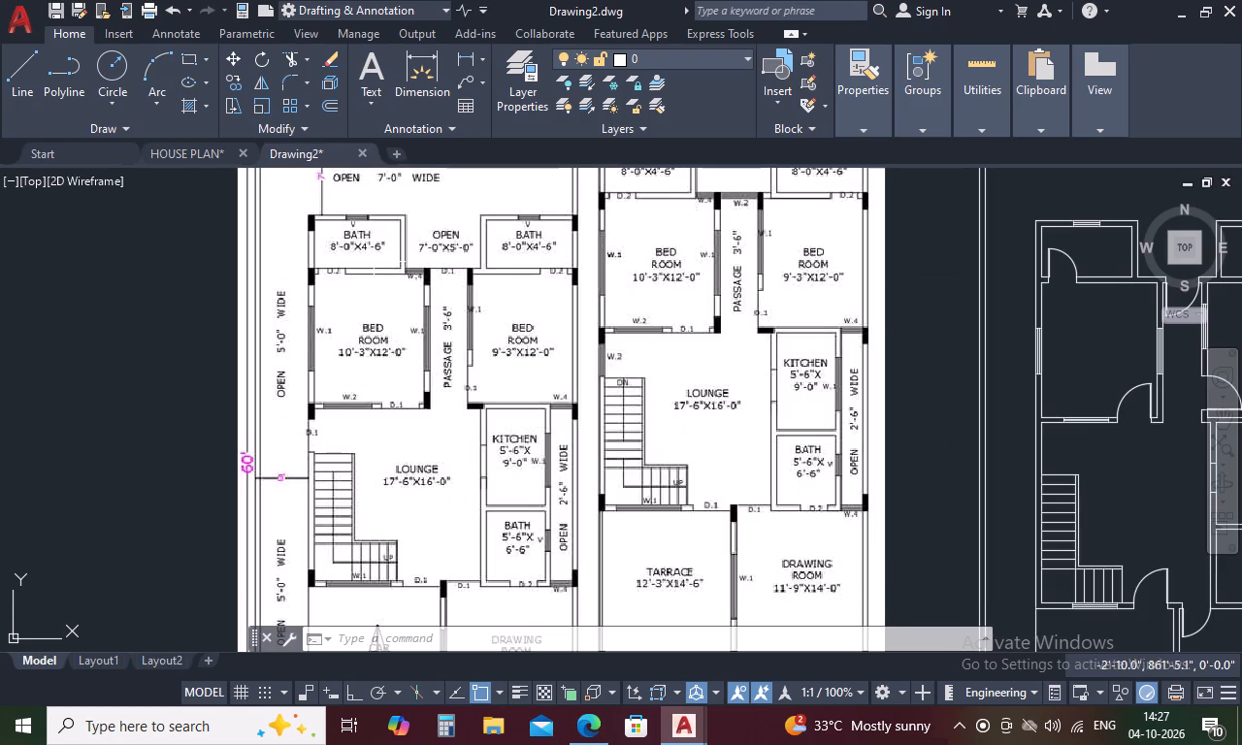
pyautogui.scroll(-1, 374, 262)
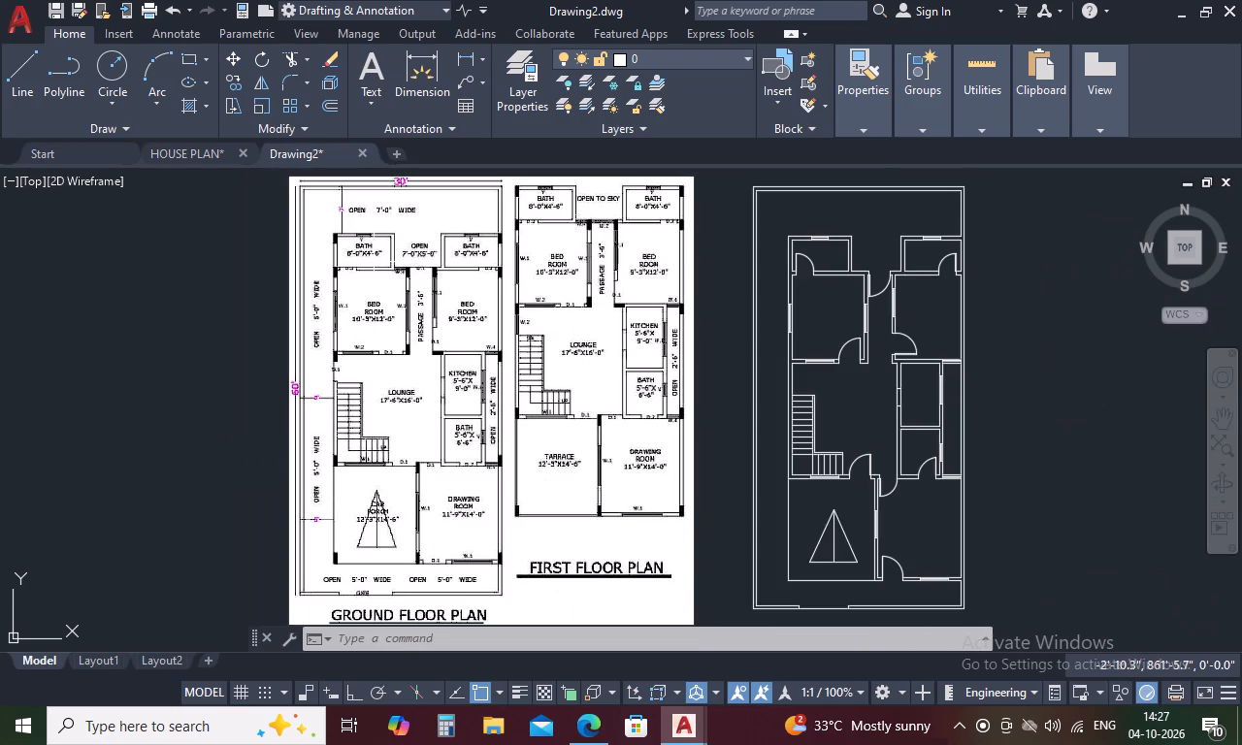
pyautogui.scroll(-1, 374, 262)
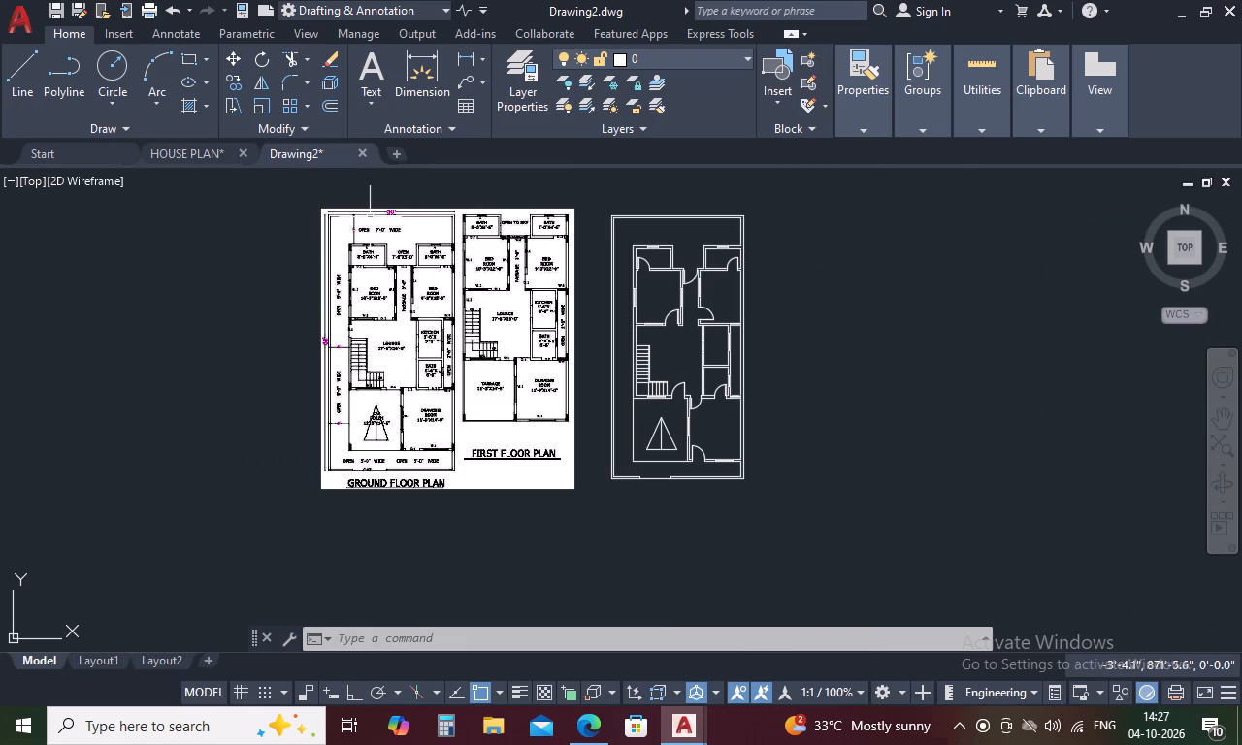
pyautogui.scroll(3, 370, 216)
pyautogui.scroll(-5, 370, 216)
pyautogui.scroll(5, 370, 216)
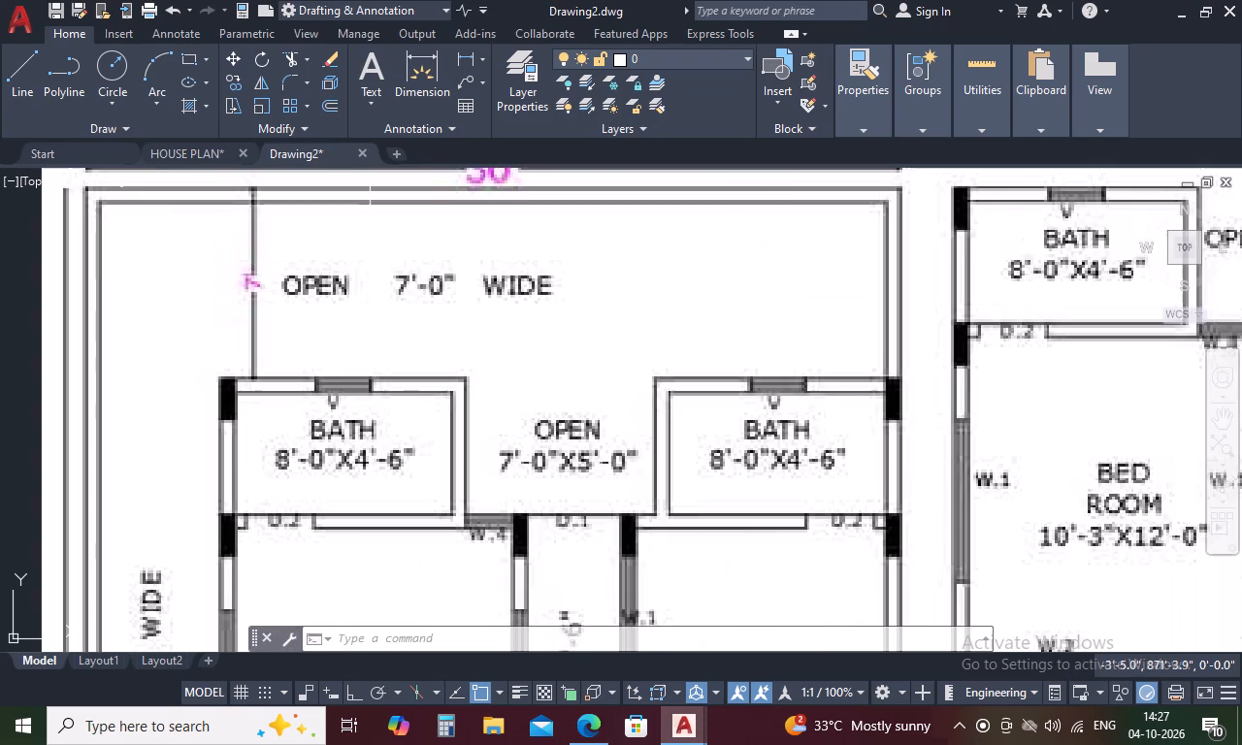
pyautogui.scroll(-5, 370, 216)
pyautogui.scroll(4, 370, 216)
pyautogui.scroll(-3, 370, 216)
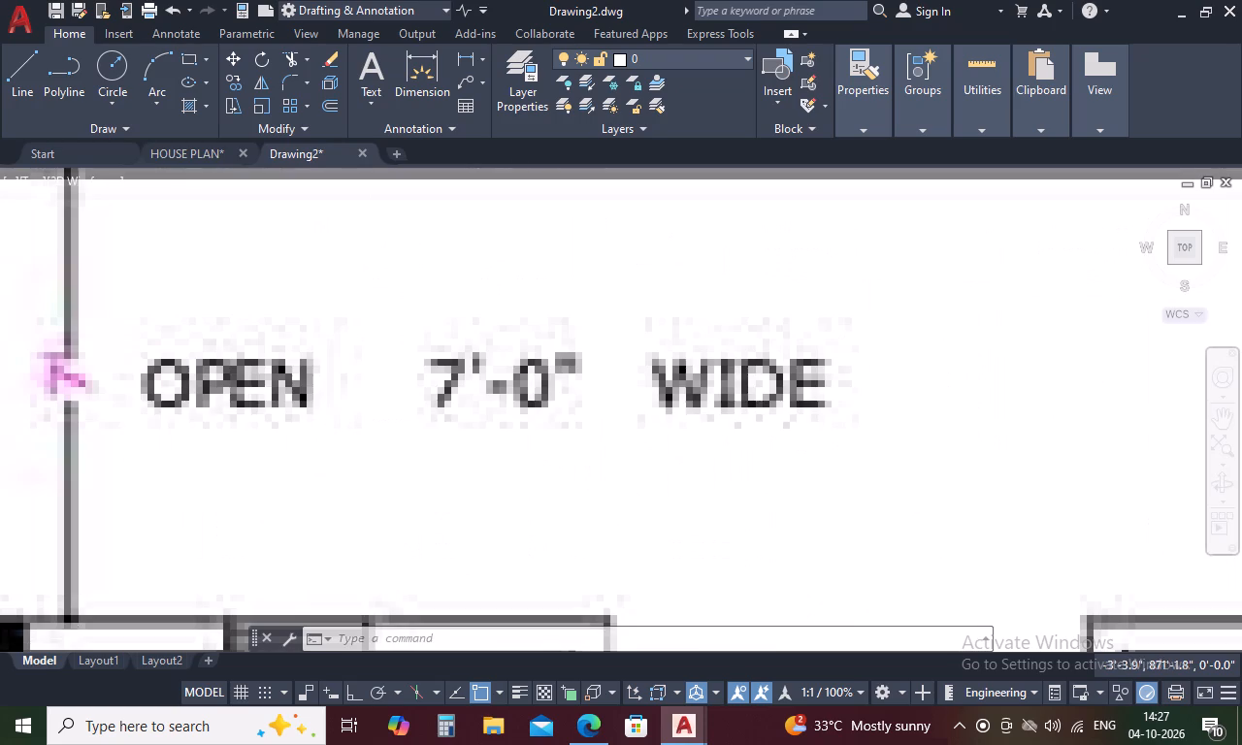
pyautogui.scroll(3, 370, 216)
pyautogui.scroll(-8, 370, 216)
pyautogui.scroll(4, 370, 216)
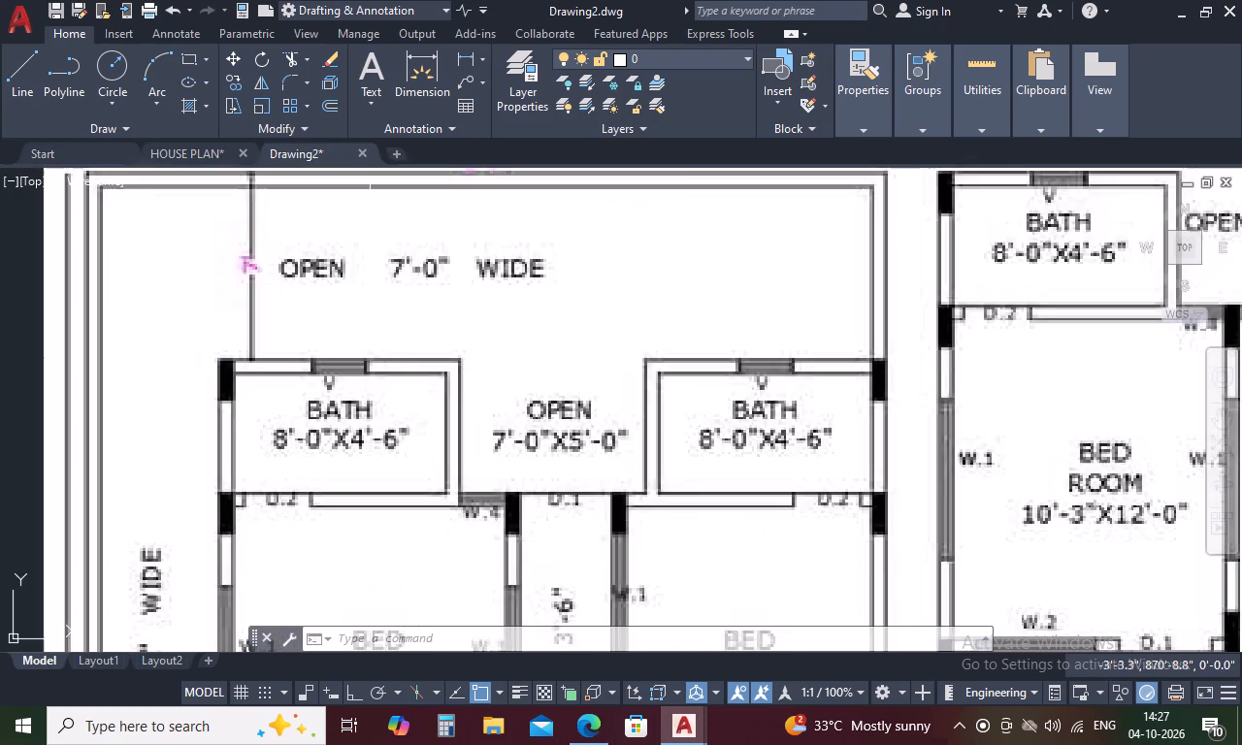
pyautogui.scroll(-4, 370, 216)
pyautogui.scroll(4, 370, 216)
pyautogui.scroll(-4, 370, 216)
pyautogui.scroll(3, 370, 216)
pyautogui.scroll(-4, 370, 216)
pyautogui.scroll(4, 370, 216)
pyautogui.scroll(-4, 371, 211)
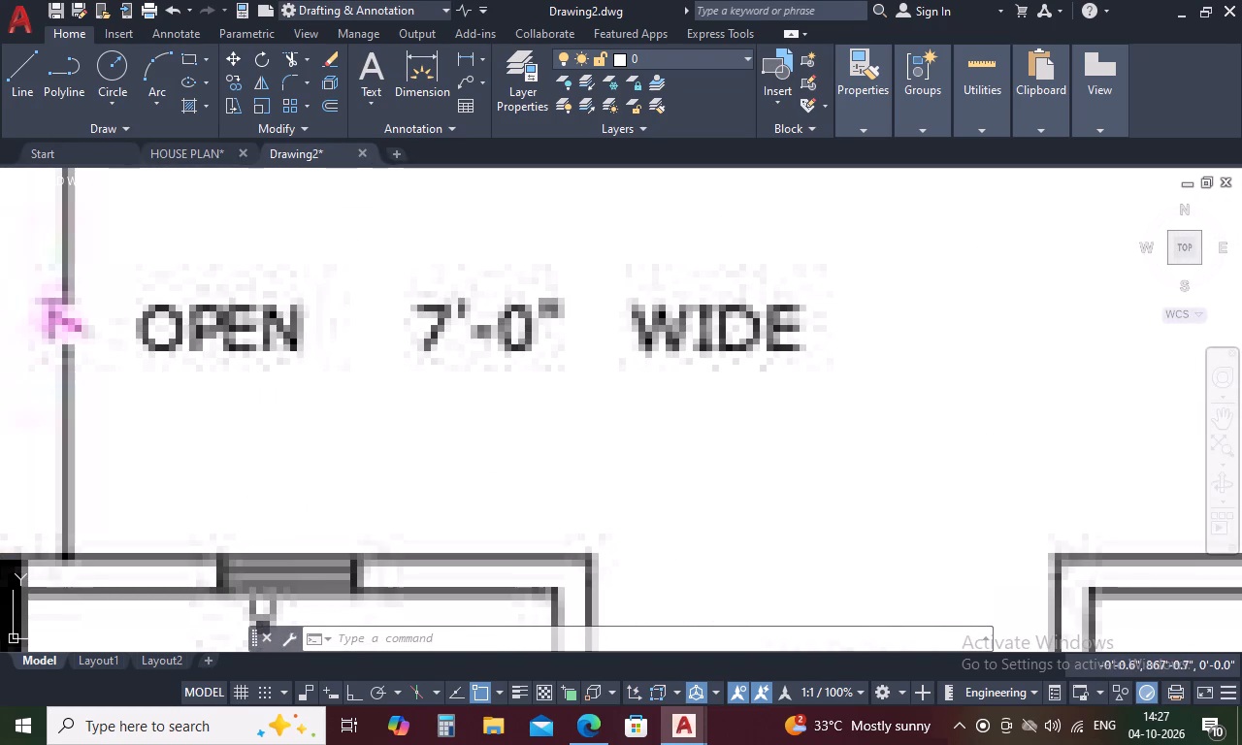
# Examine the reference ground floor bedrooms and passage, comparing their door and window openings with the drafted bedrooms.
pyautogui.scroll(-5, 556, 332)
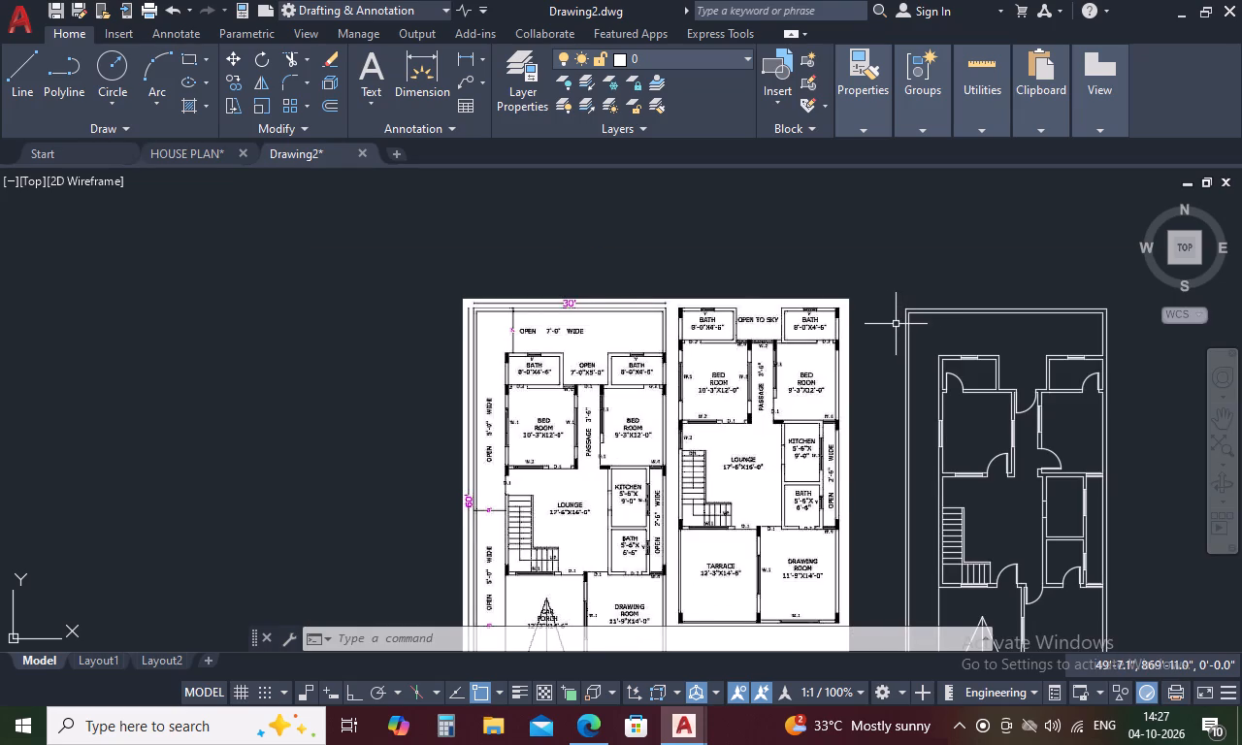
pyautogui.scroll(-1, 896, 324)
pyautogui.scroll(3, 701, 382)
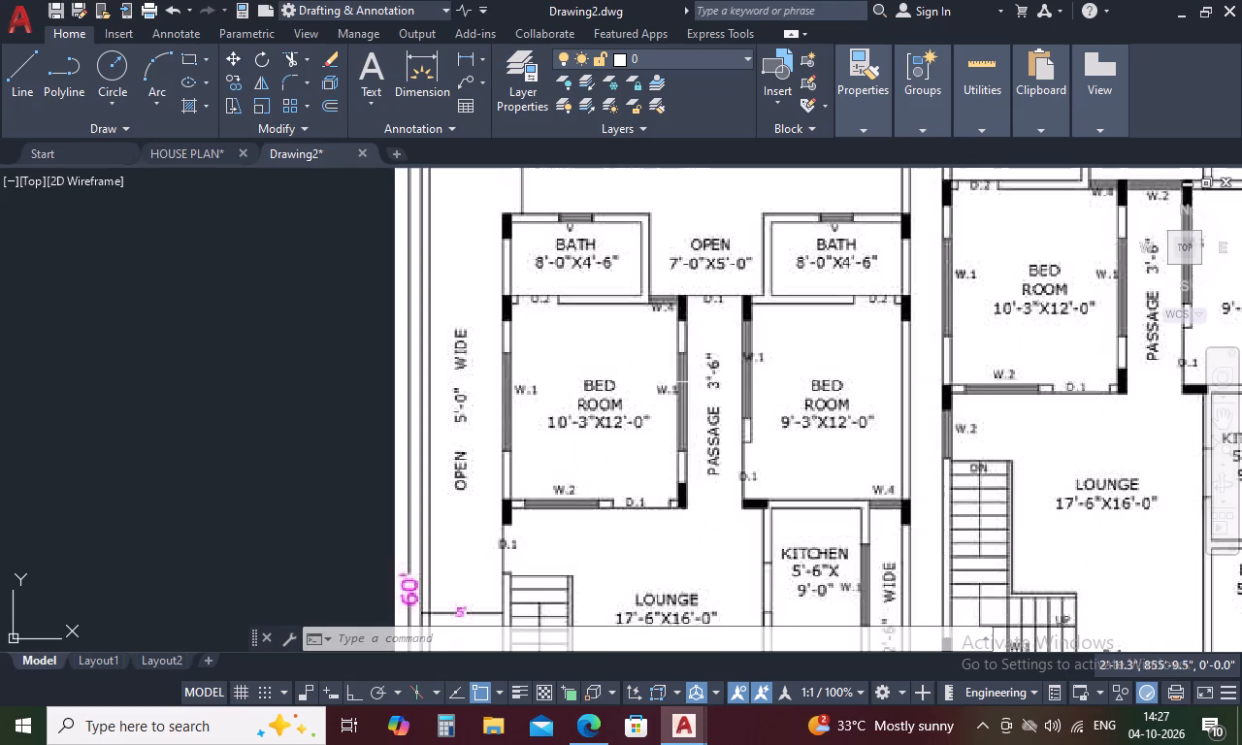
pyautogui.scroll(-2, 700, 376)
pyautogui.scroll(3, 700, 373)
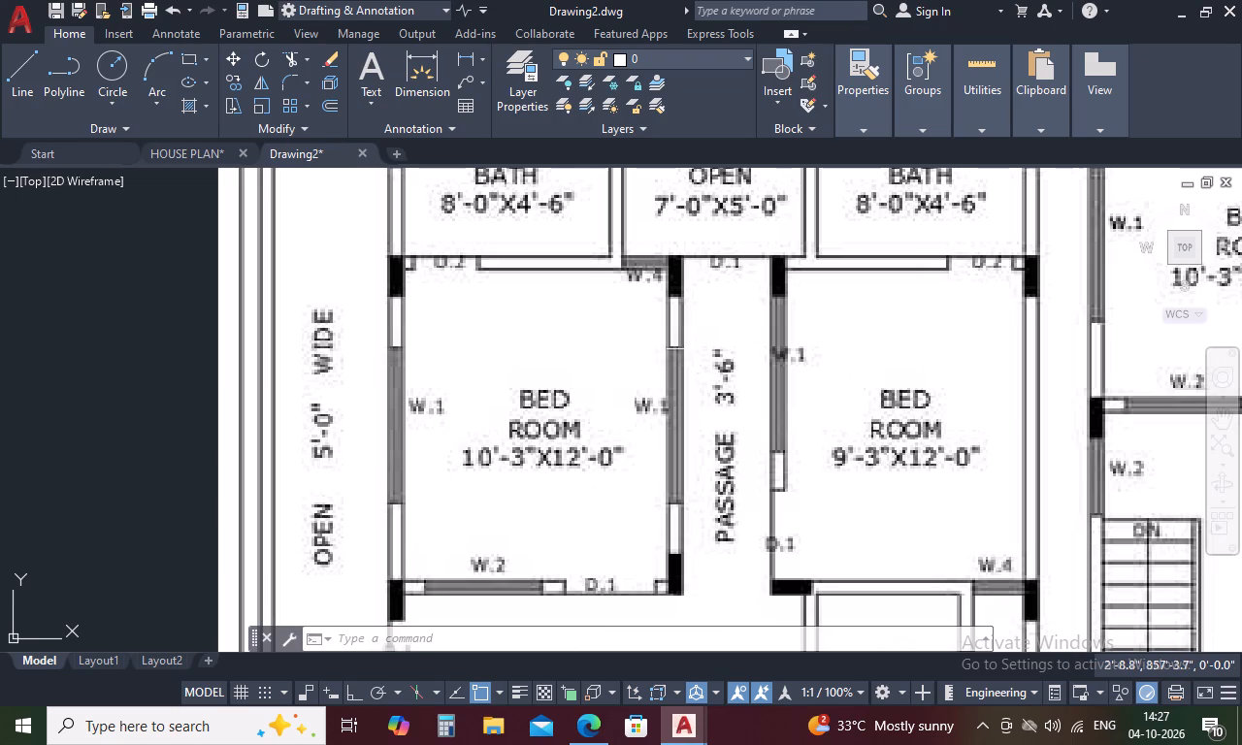
pyautogui.scroll(-1, 699, 319)
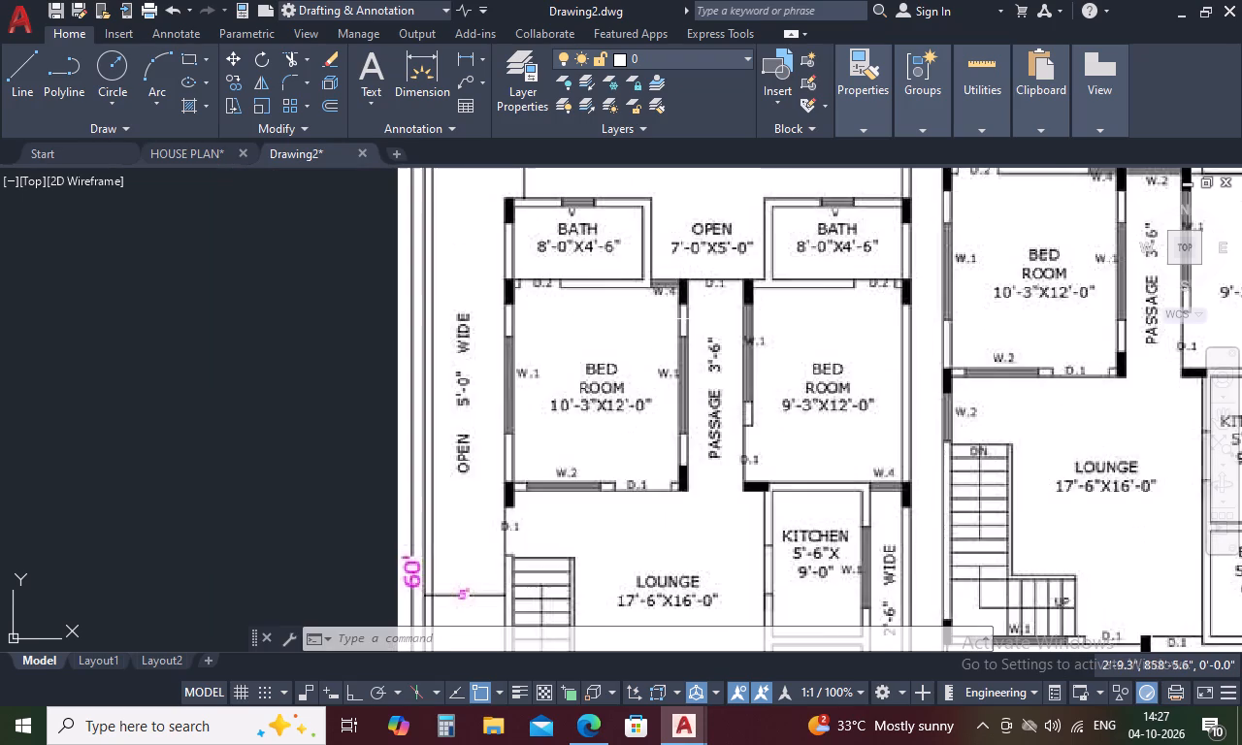
pyautogui.scroll(-3, 699, 319)
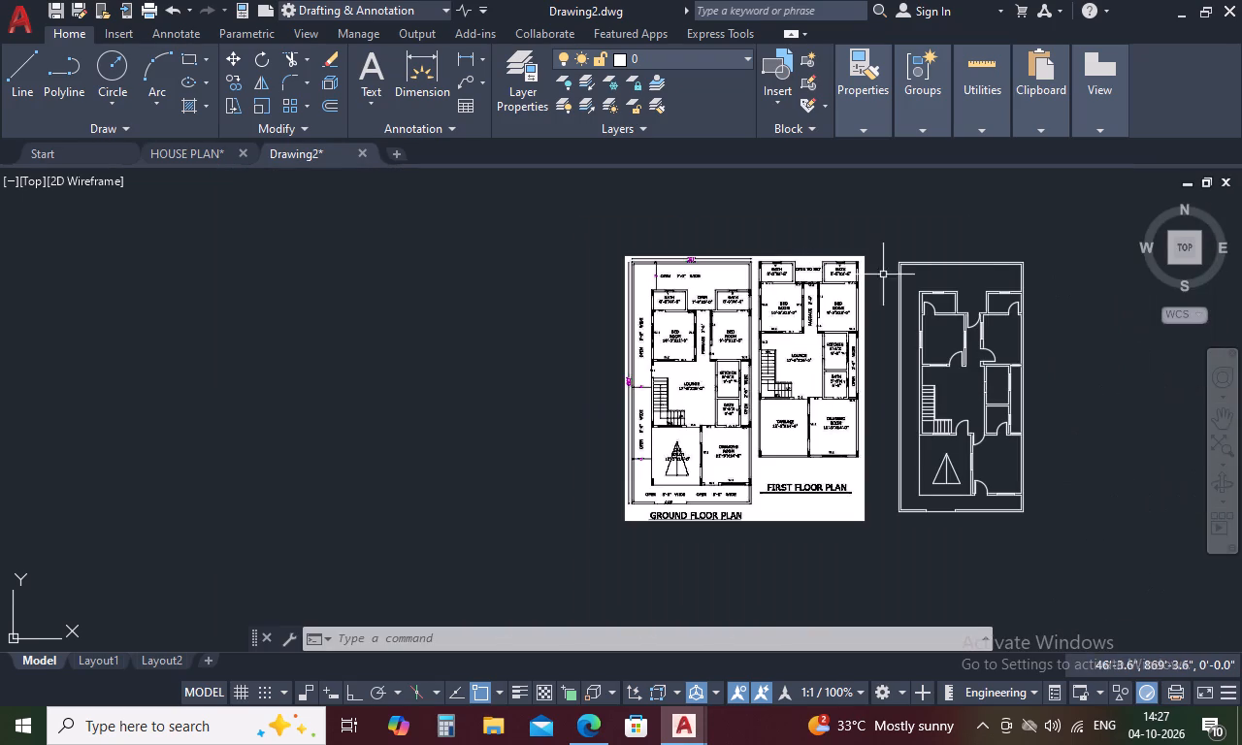
pyautogui.scroll(3, 1074, 296)
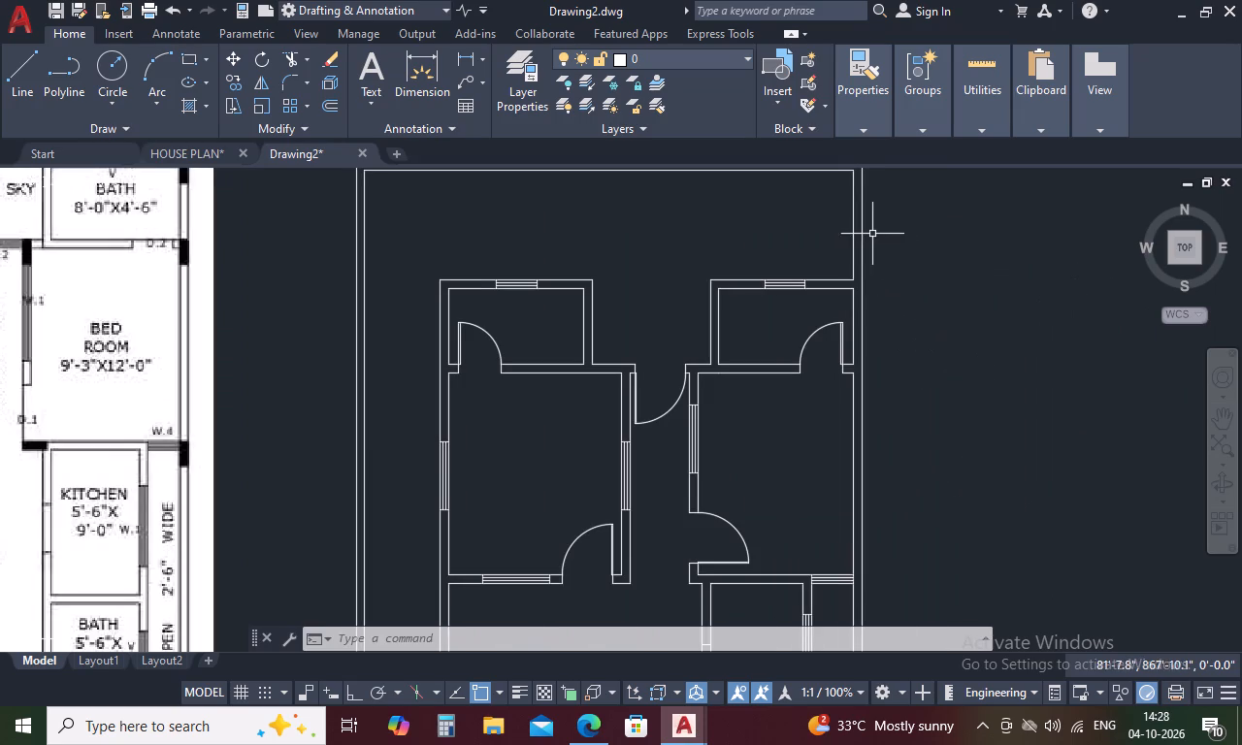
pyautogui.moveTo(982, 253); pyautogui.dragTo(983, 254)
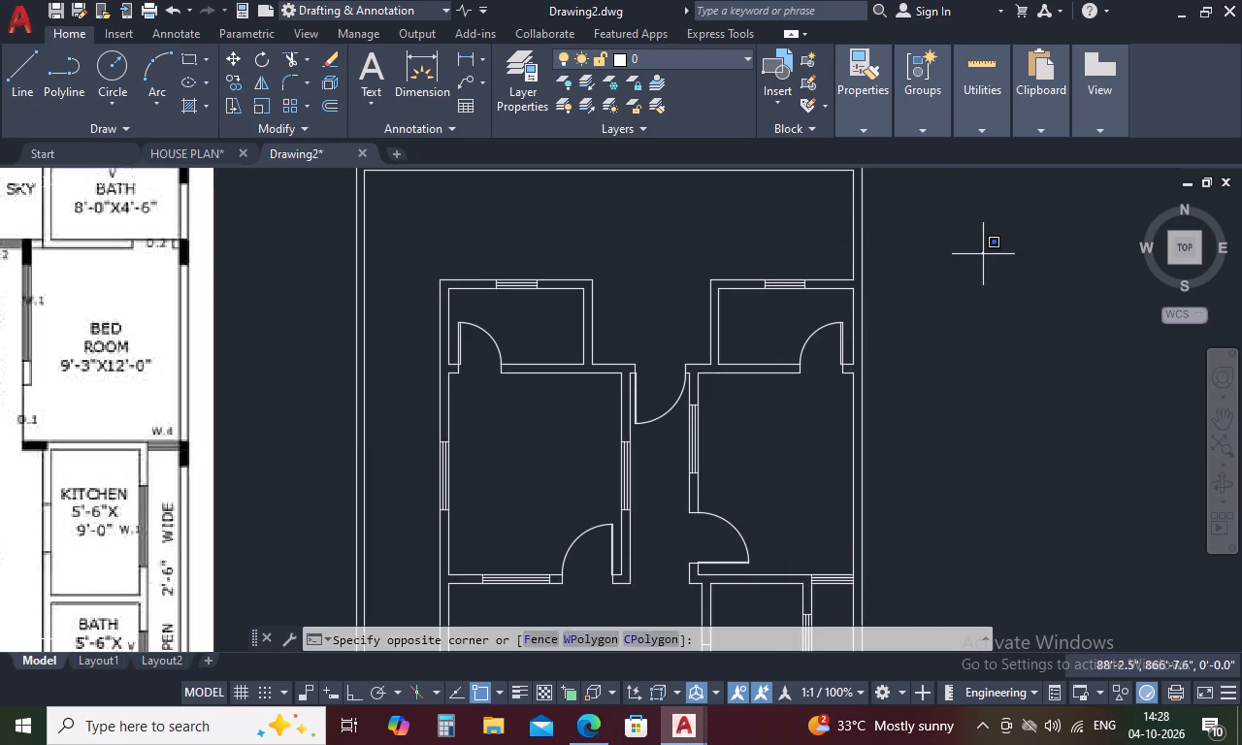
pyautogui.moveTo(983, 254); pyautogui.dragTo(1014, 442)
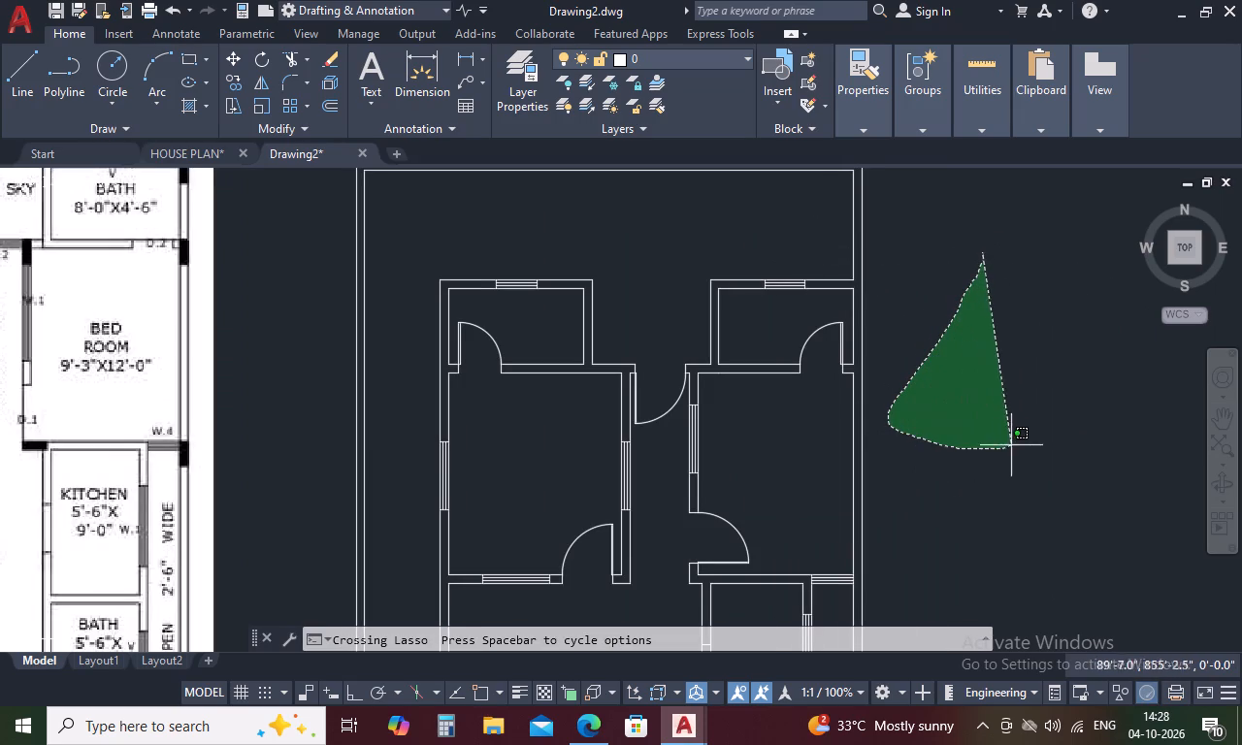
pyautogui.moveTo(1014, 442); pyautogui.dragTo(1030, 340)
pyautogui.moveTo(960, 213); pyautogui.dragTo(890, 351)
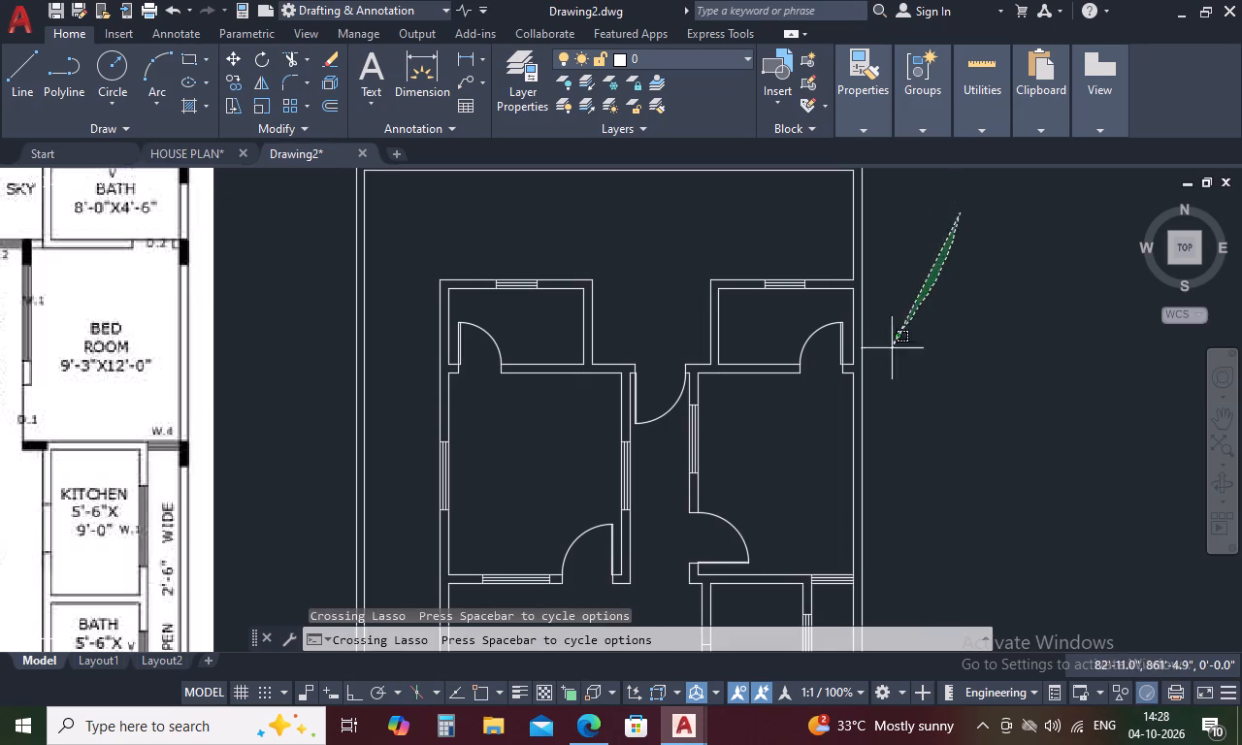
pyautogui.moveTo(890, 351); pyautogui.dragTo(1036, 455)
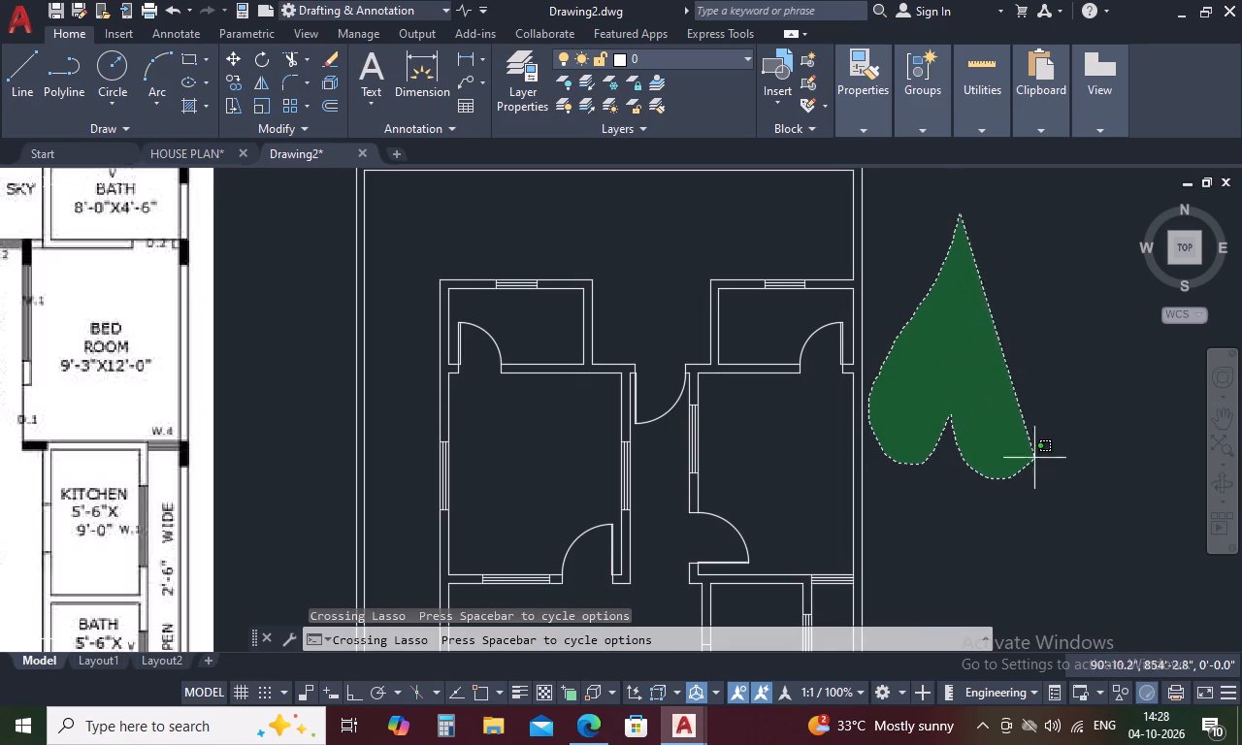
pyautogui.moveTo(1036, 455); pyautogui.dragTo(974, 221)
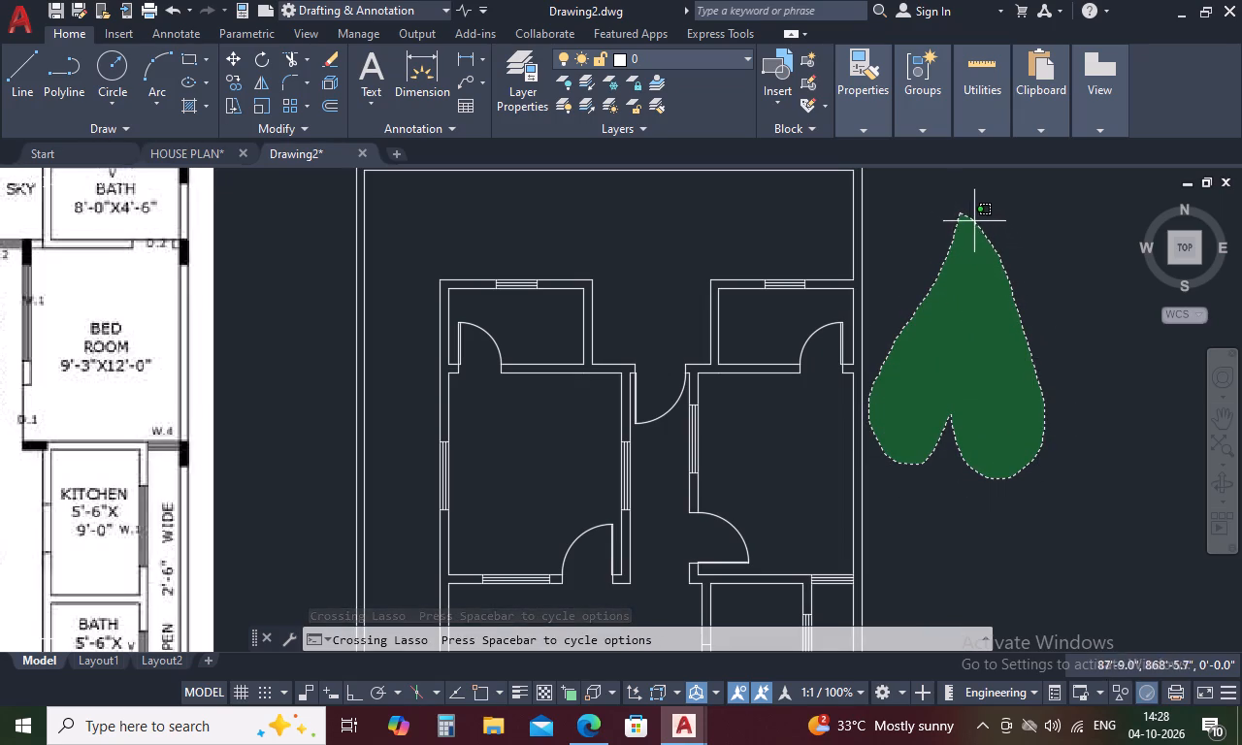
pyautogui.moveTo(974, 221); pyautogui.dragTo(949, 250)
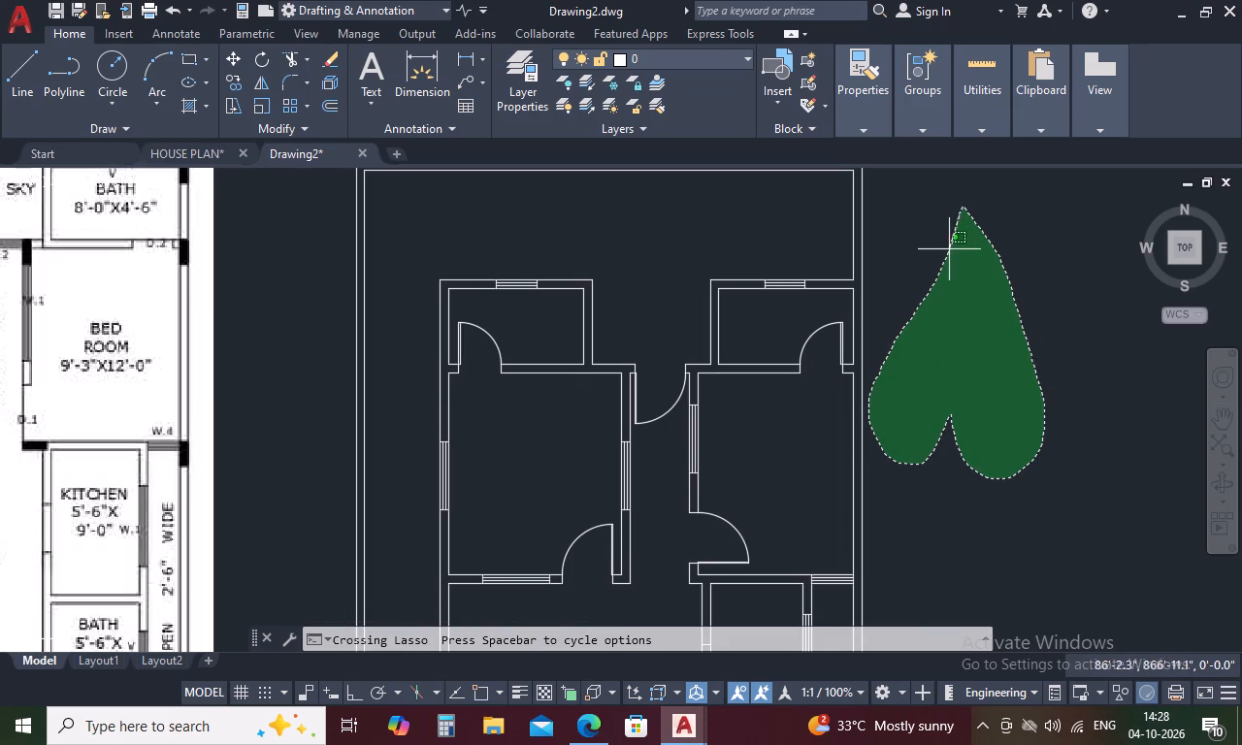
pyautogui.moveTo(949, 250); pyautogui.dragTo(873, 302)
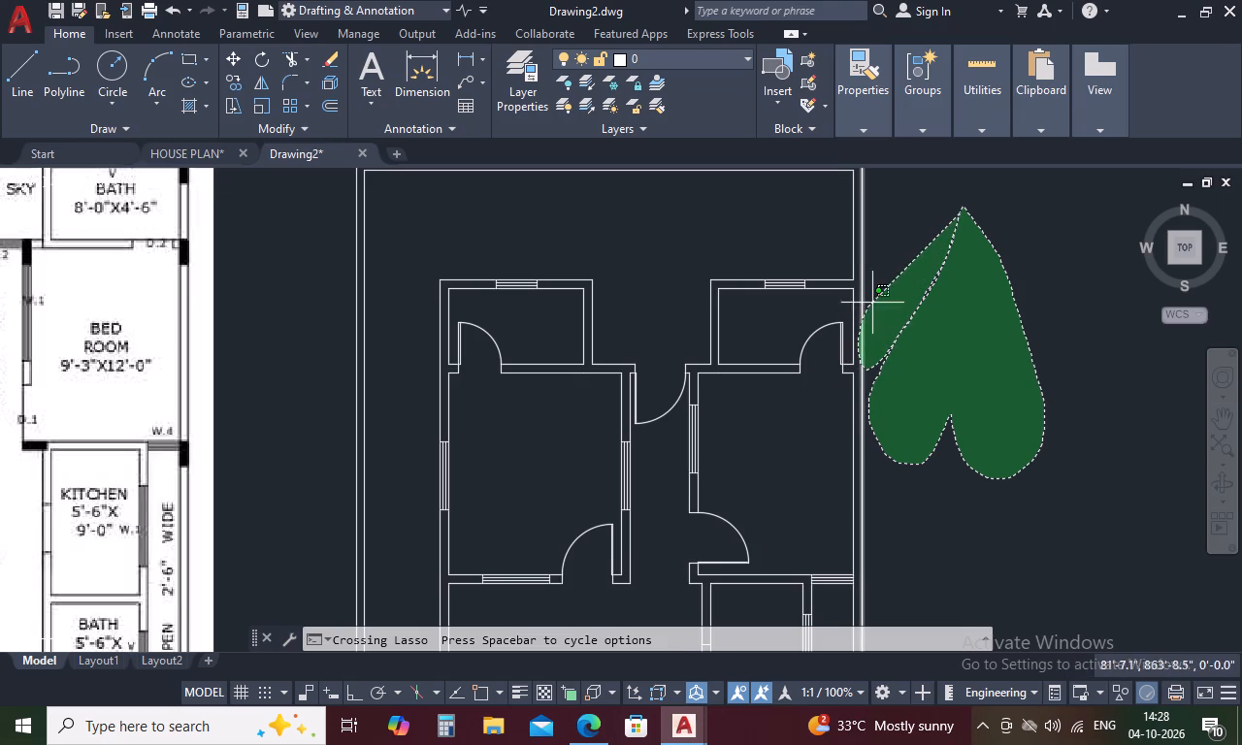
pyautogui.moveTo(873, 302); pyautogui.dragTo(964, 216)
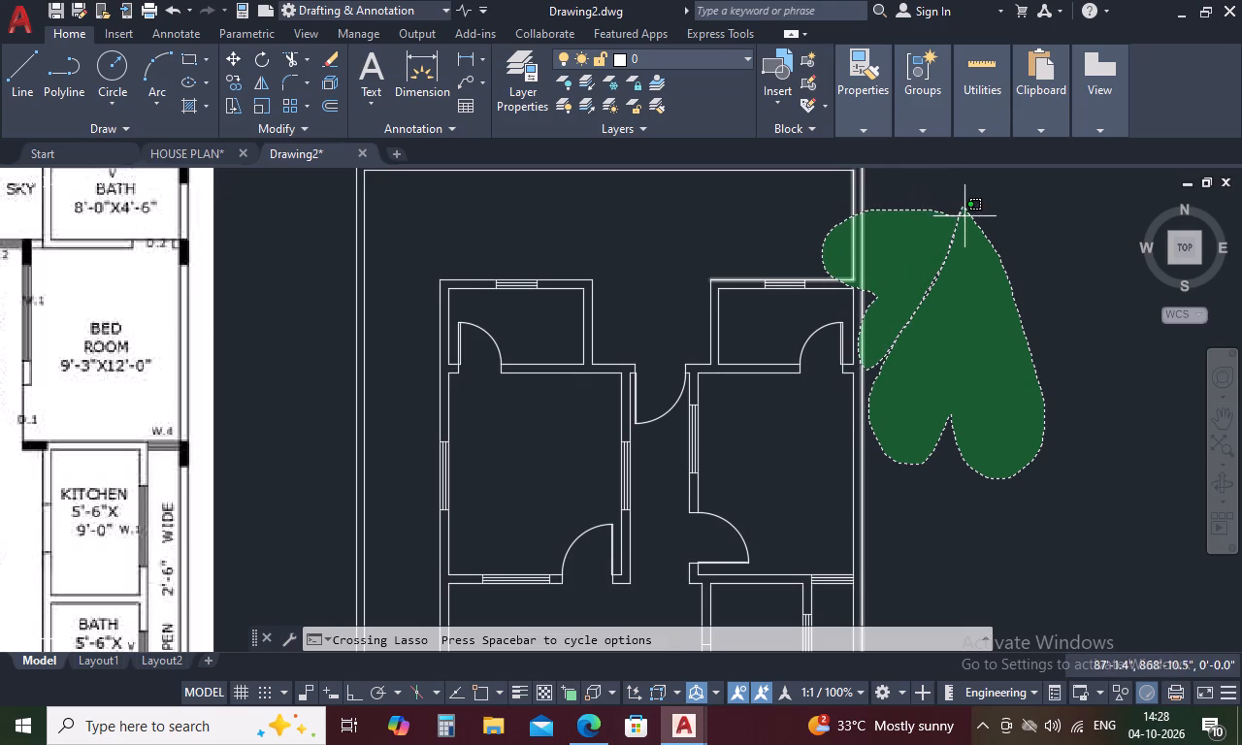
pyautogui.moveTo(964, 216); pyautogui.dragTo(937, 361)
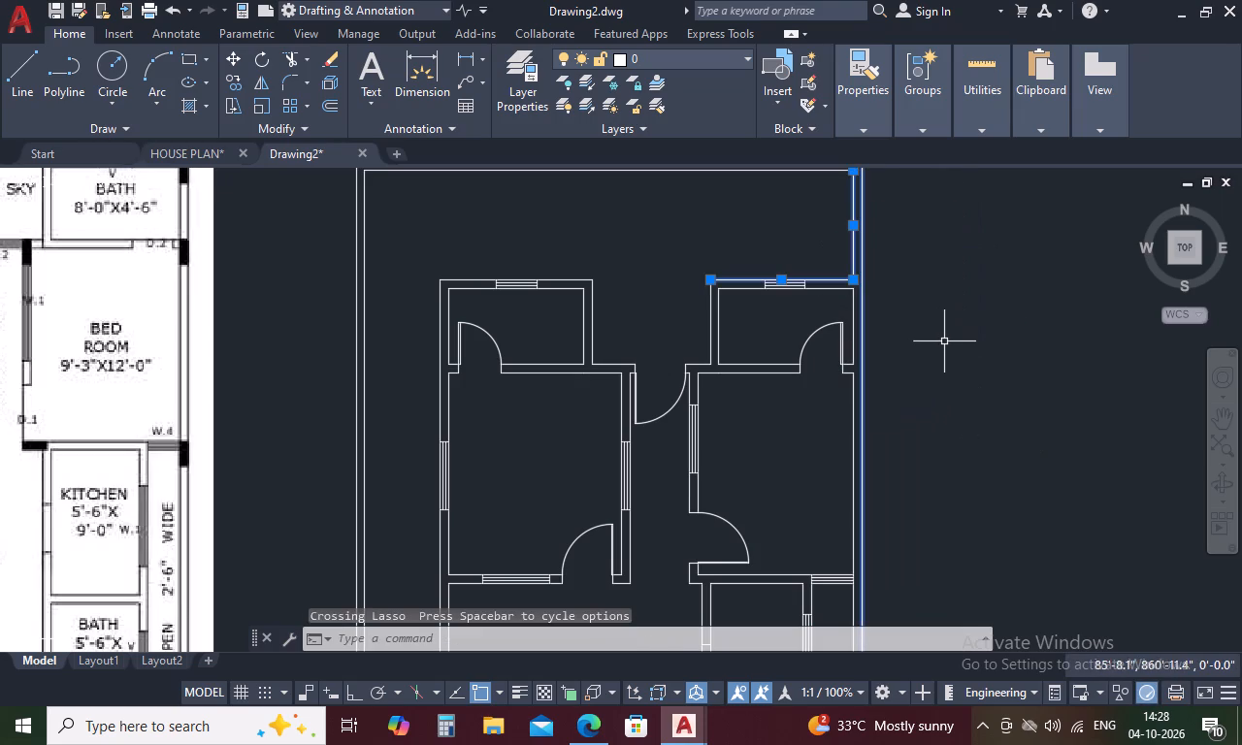
# Start the Line command and examine the wall corners and openings around the 8'-0"x4'-6" bath in the reference ground floor plan.
pyautogui.press('space')
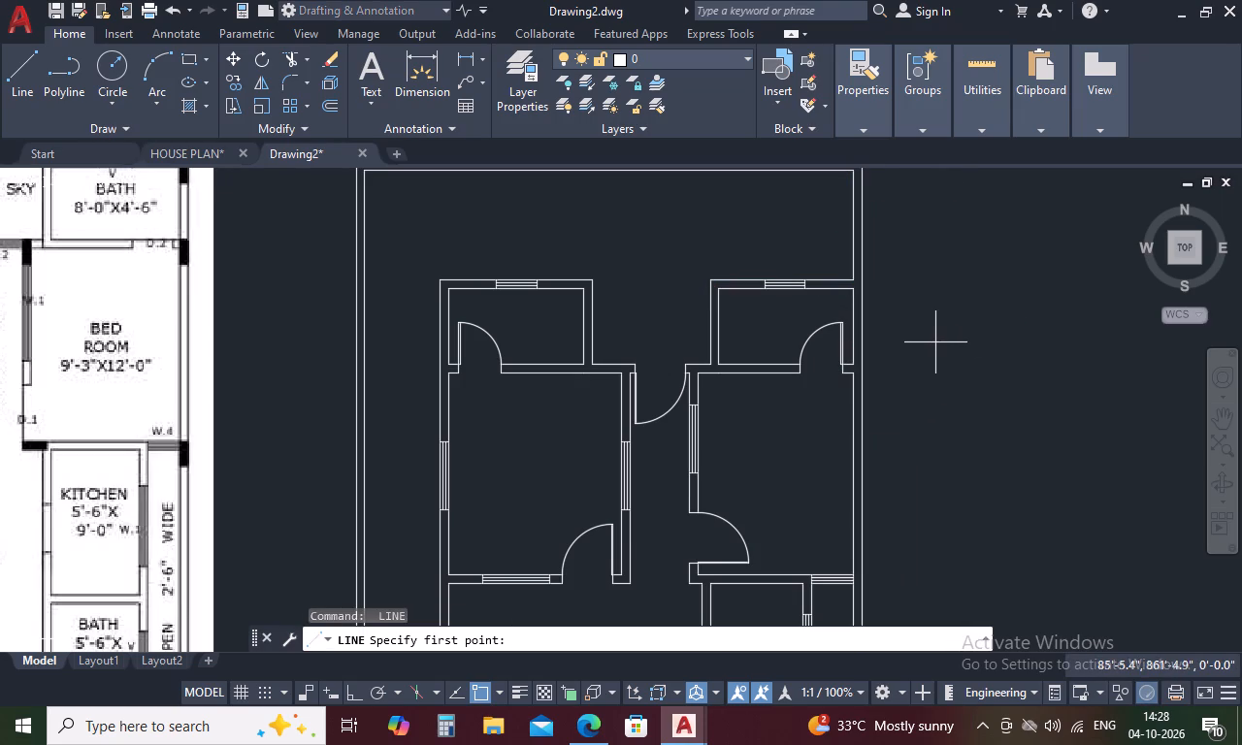
pyautogui.scroll(-4, 824, 321)
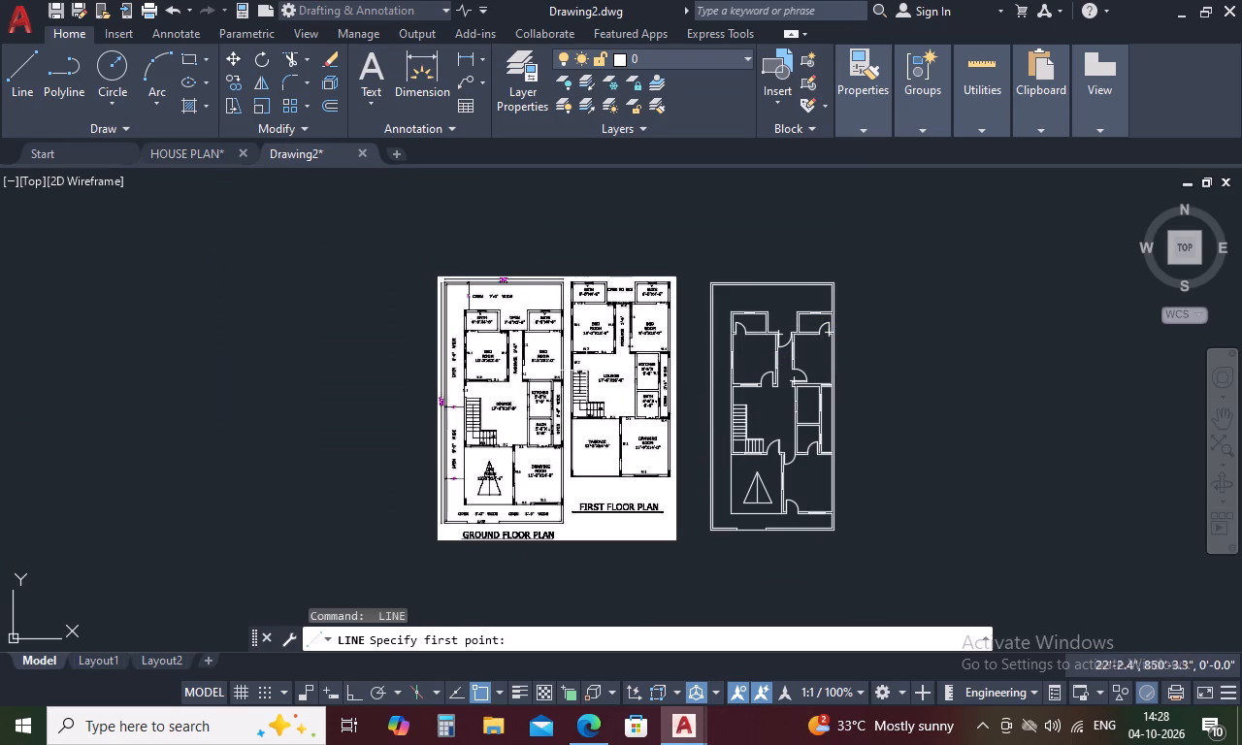
pyautogui.scroll(3, 474, 317)
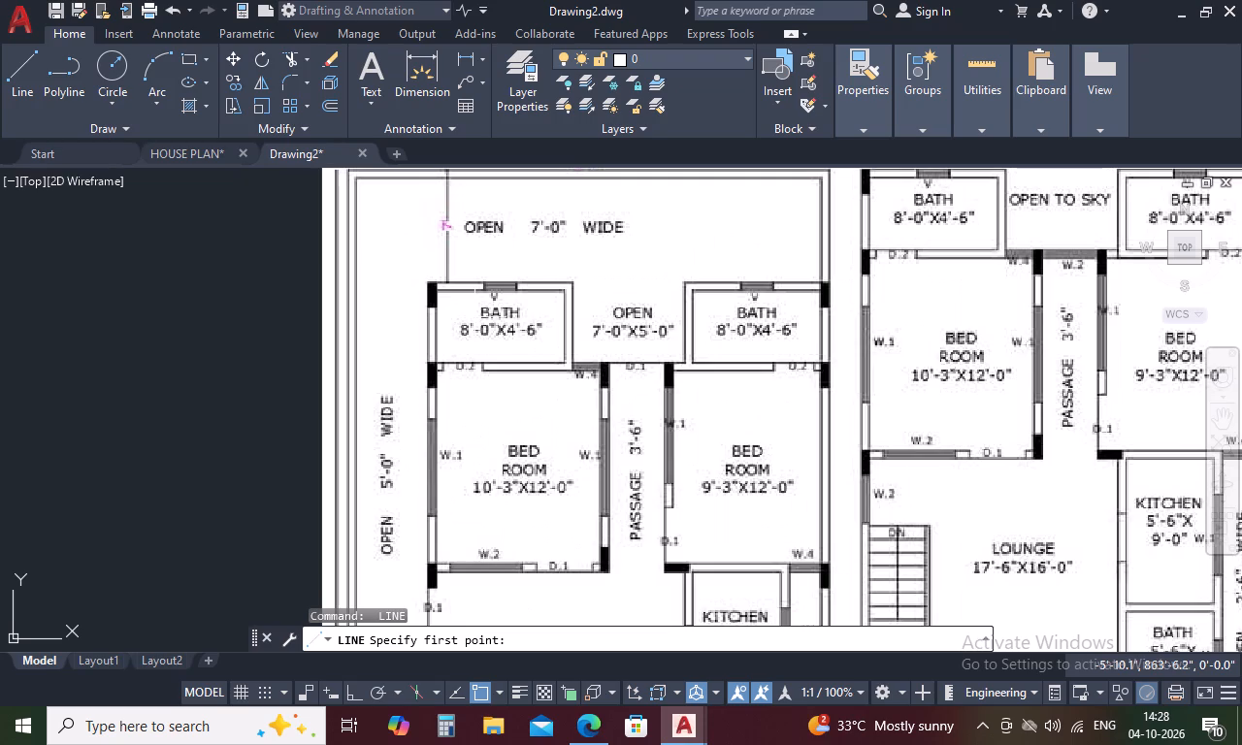
pyautogui.scroll(2, 474, 317)
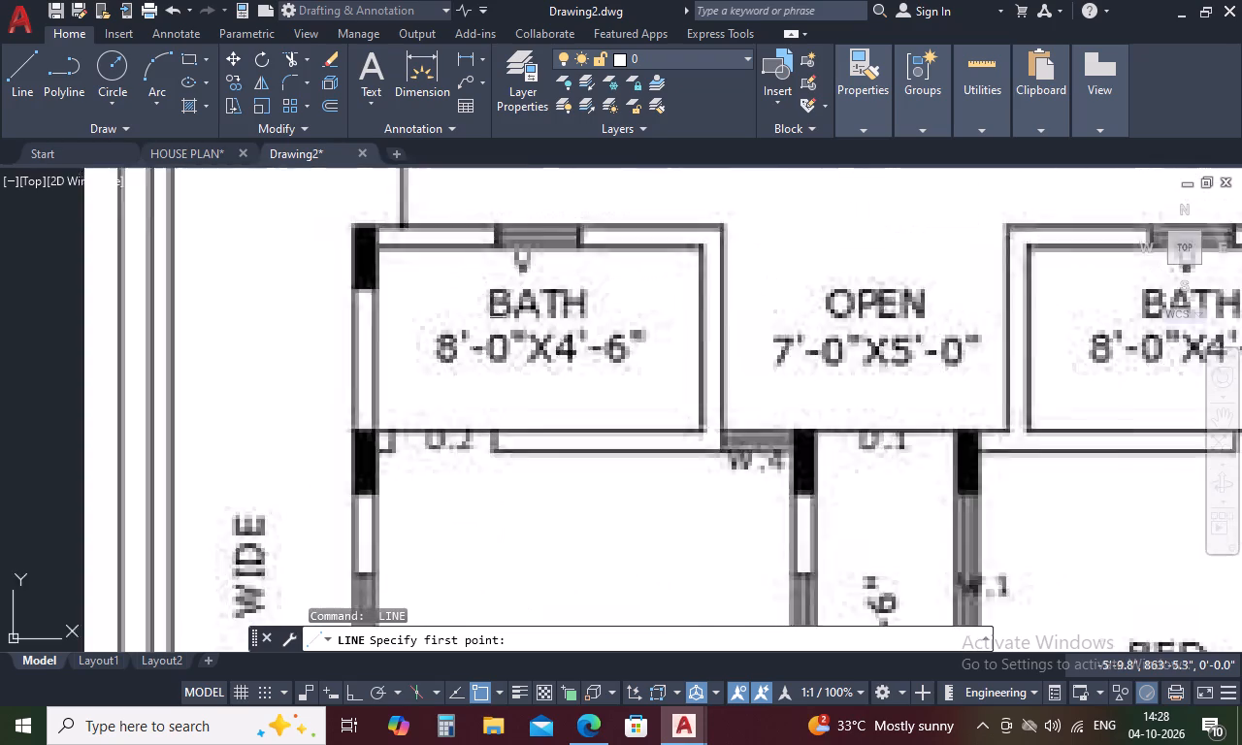
pyautogui.scroll(1, 474, 317)
pyautogui.scroll(-4, 474, 316)
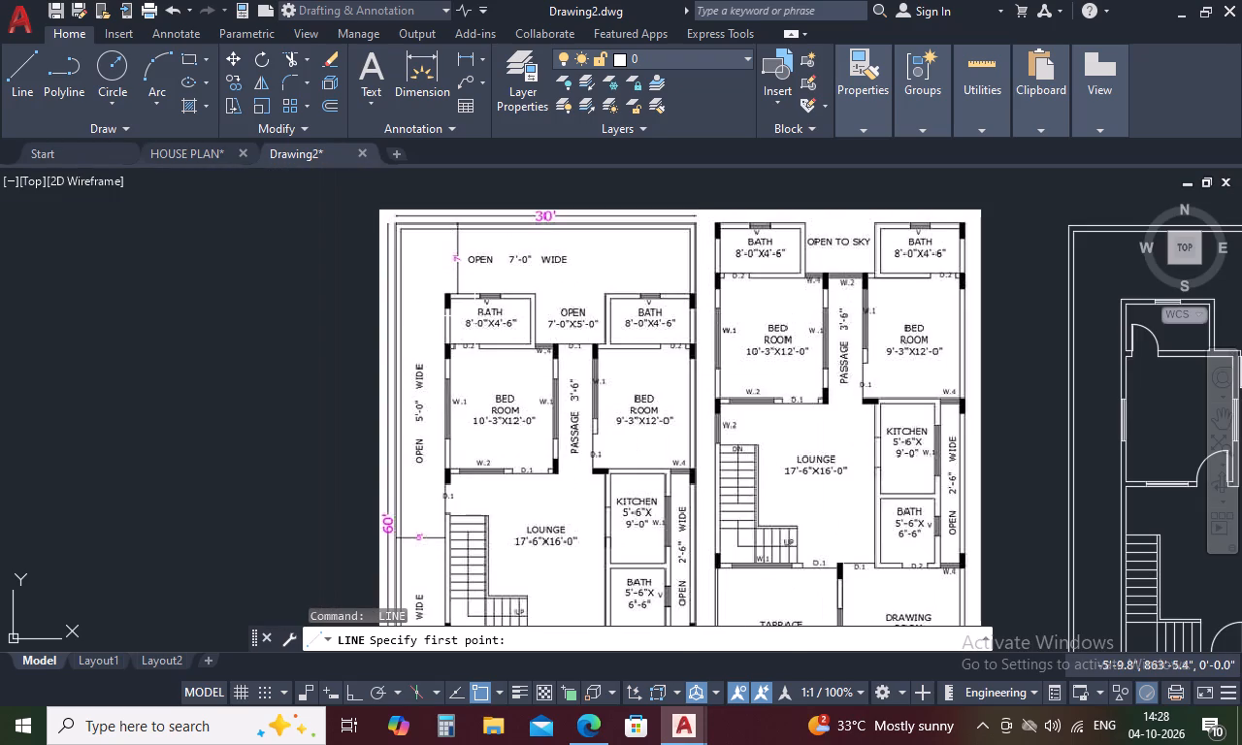
pyautogui.scroll(-2, 474, 316)
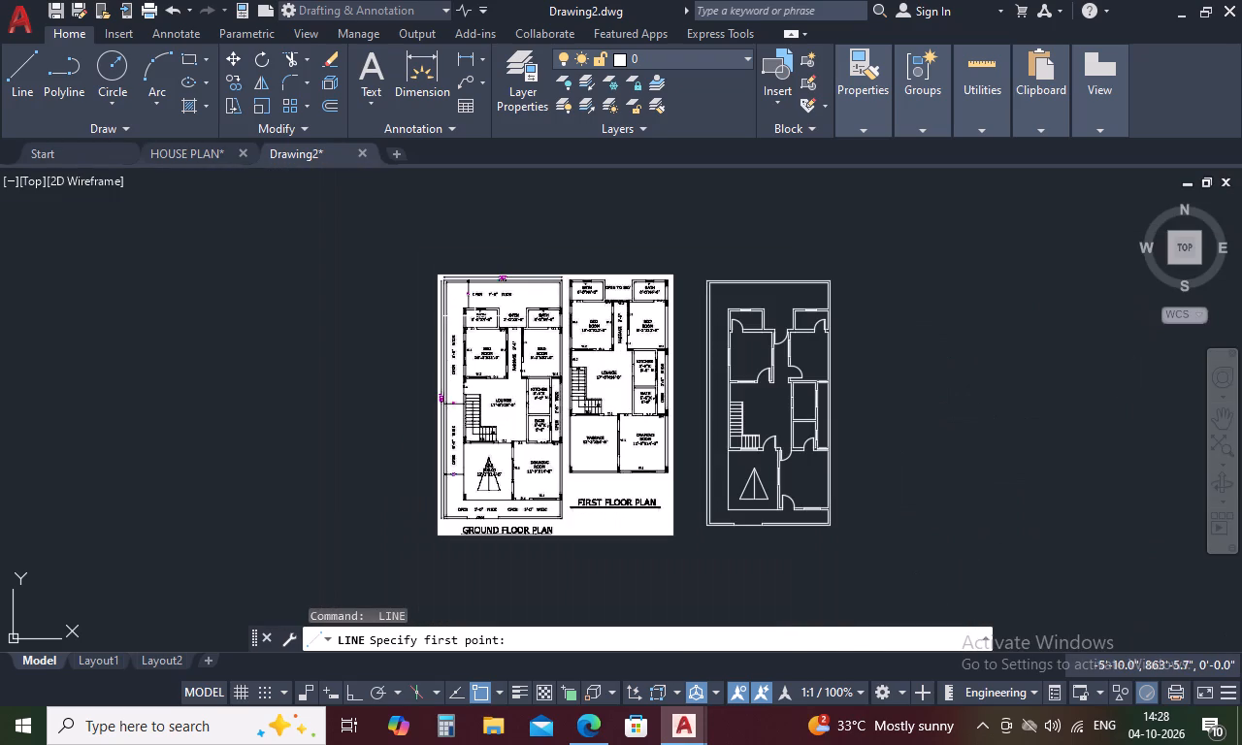
pyautogui.scroll(3, 476, 315)
pyautogui.scroll(-2, 476, 315)
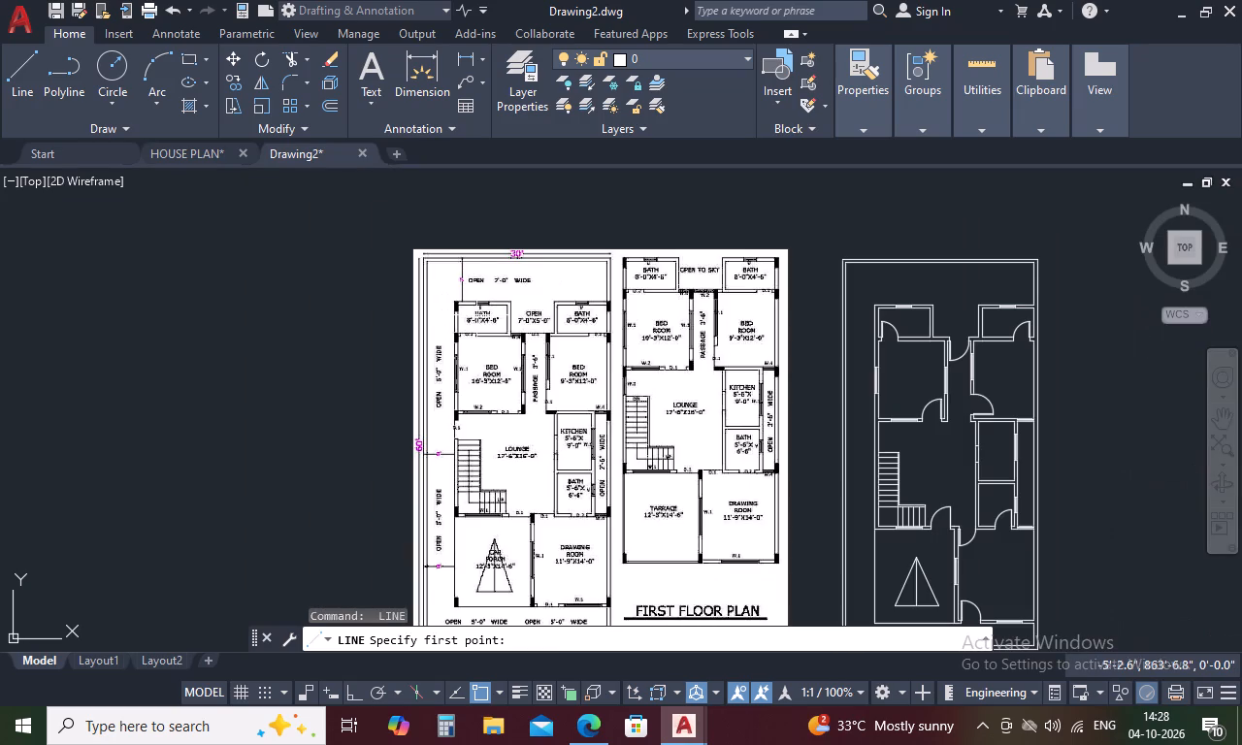
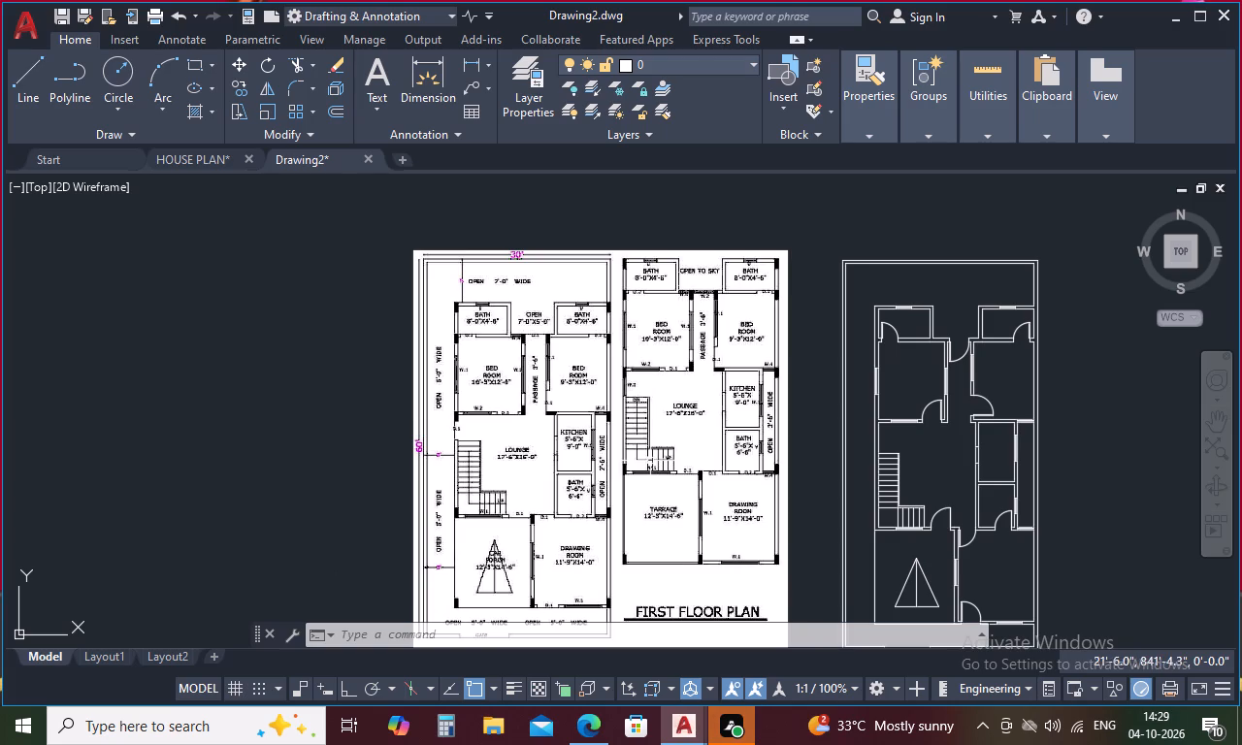
# Compare the whole drafted ground floor plan with the reference plan, looking at its room and open-space labels.
pyautogui.scroll(-2, 521, 322)
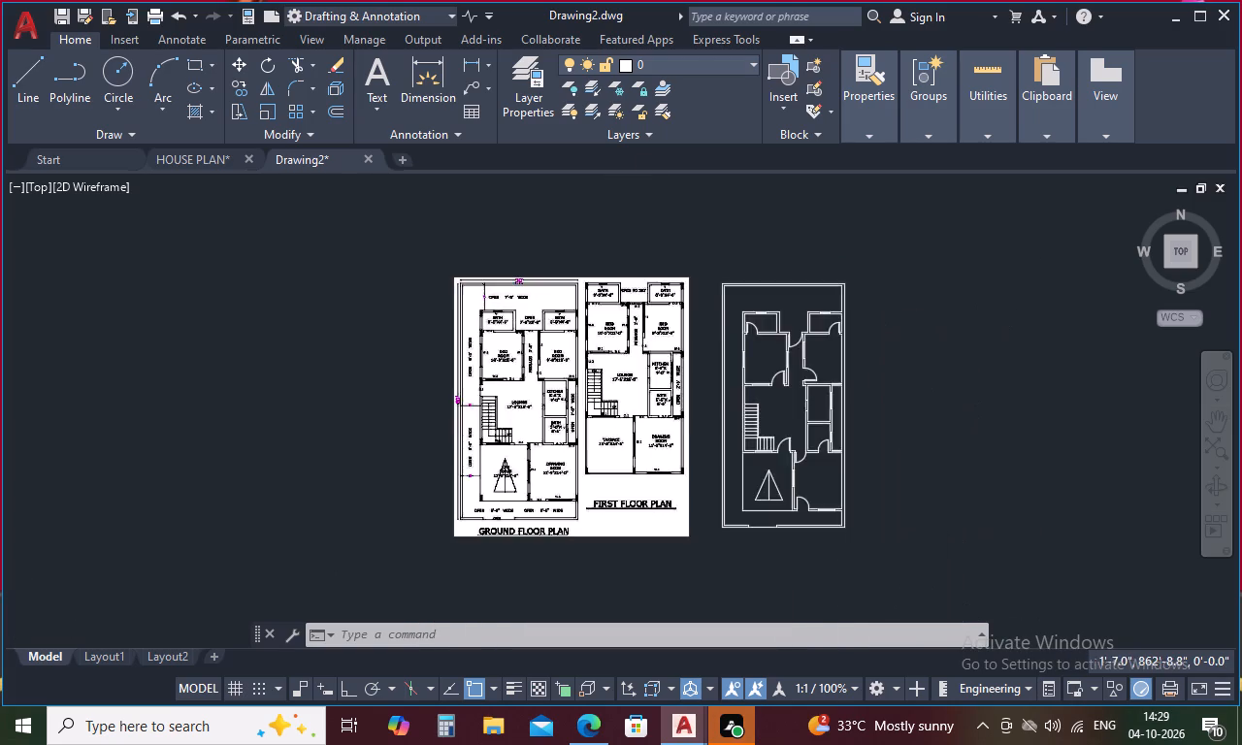
pyautogui.scroll(4, 663, 378)
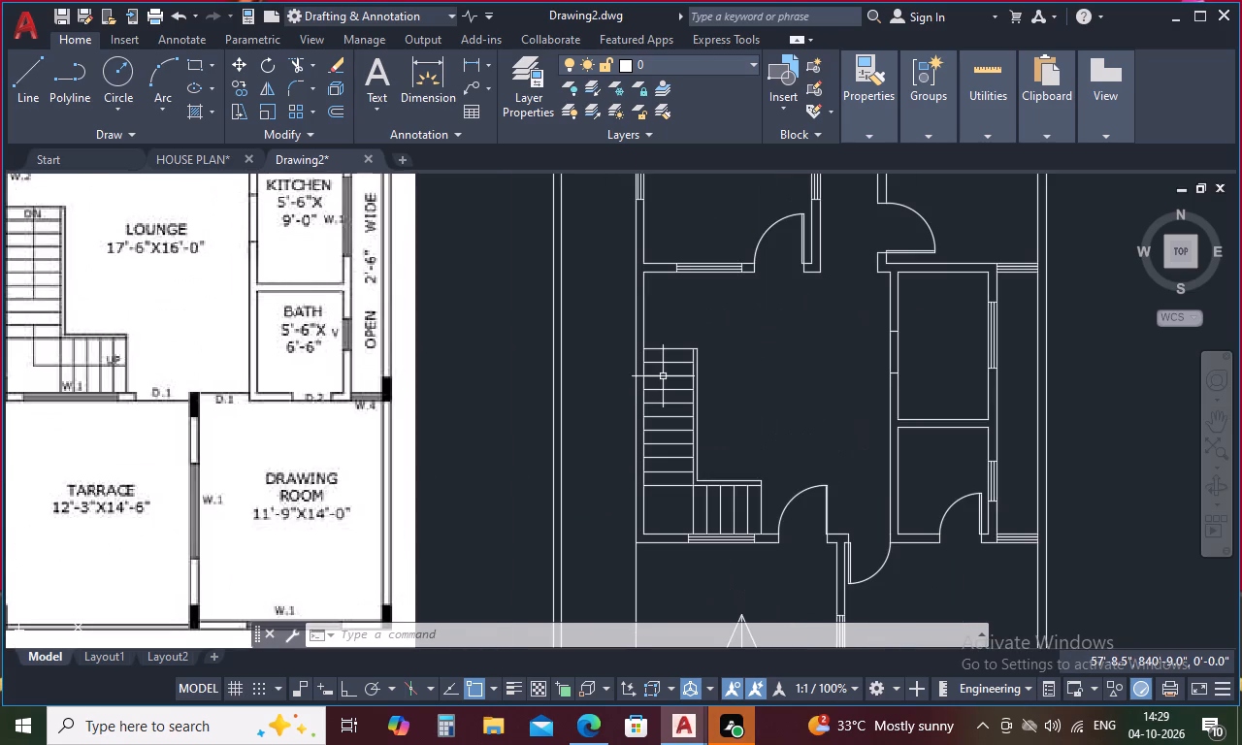
pyautogui.scroll(-2, 663, 376)
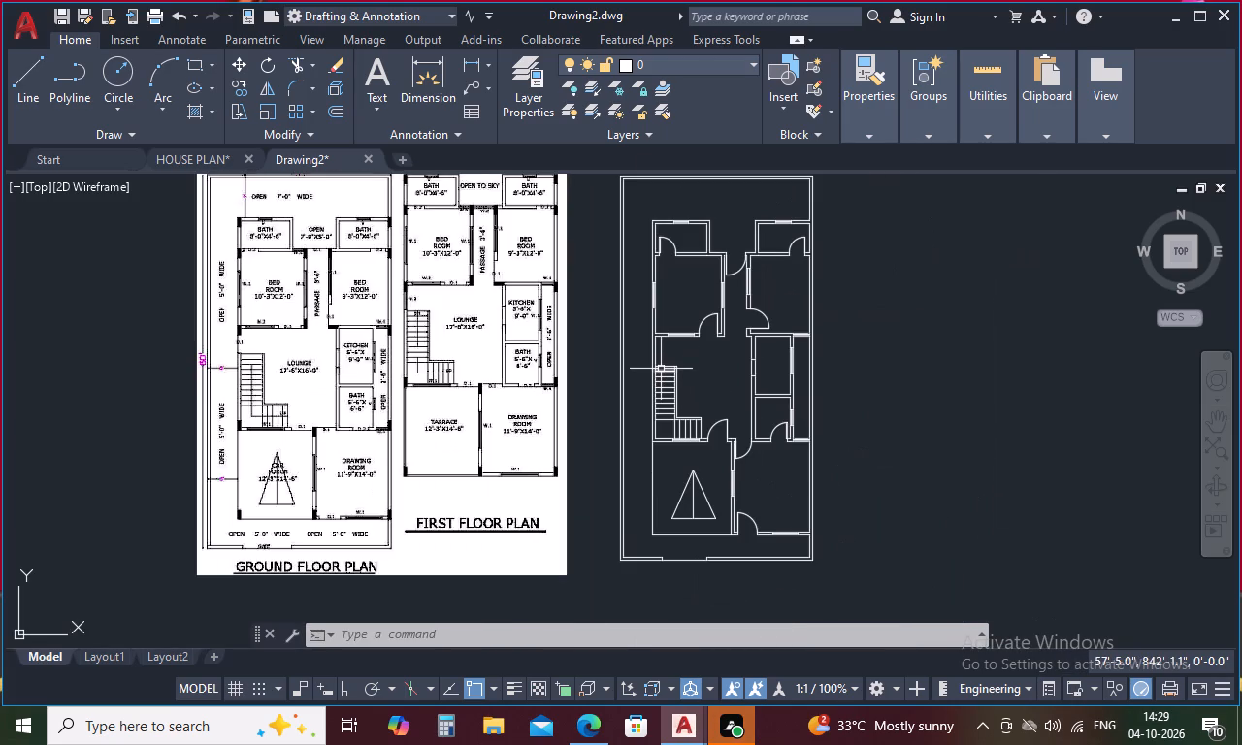
pyautogui.scroll(-1, 661, 369)
pyautogui.scroll(2, 535, 280)
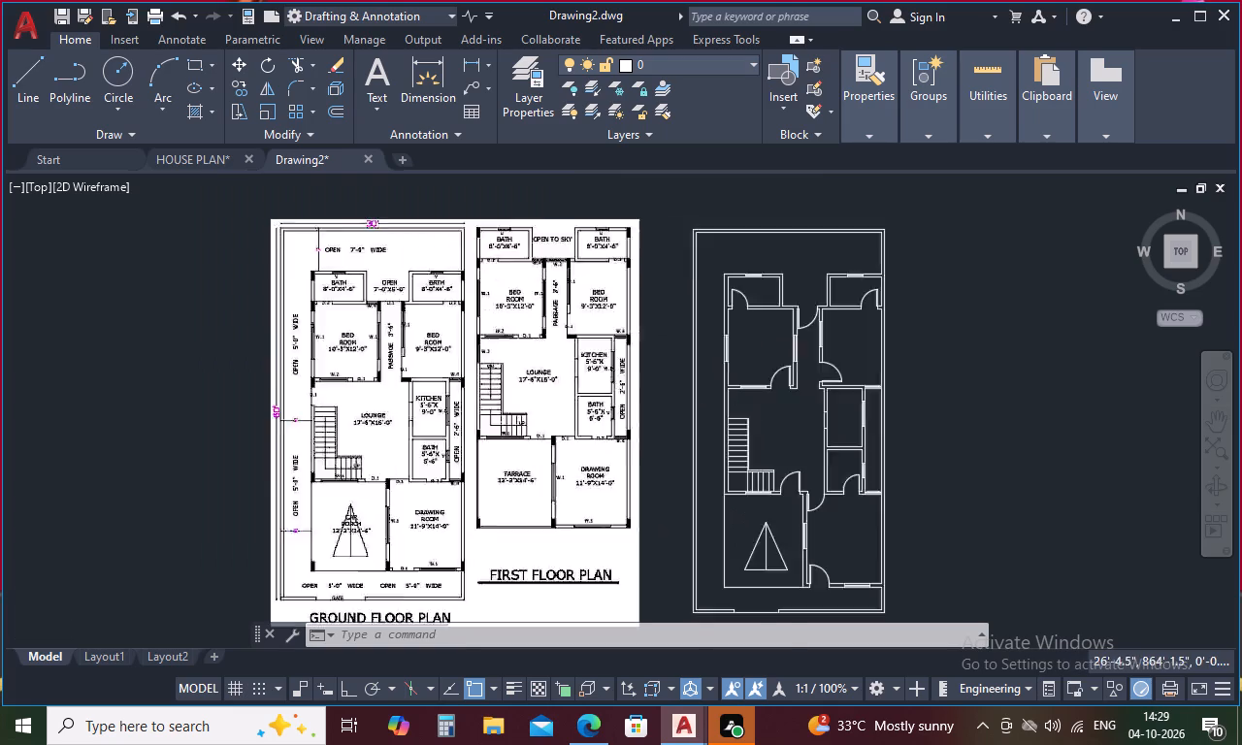
pyautogui.scroll(3, 535, 280)
pyautogui.scroll(-5, 535, 280)
pyautogui.scroll(4, 535, 280)
pyautogui.scroll(-5, 535, 280)
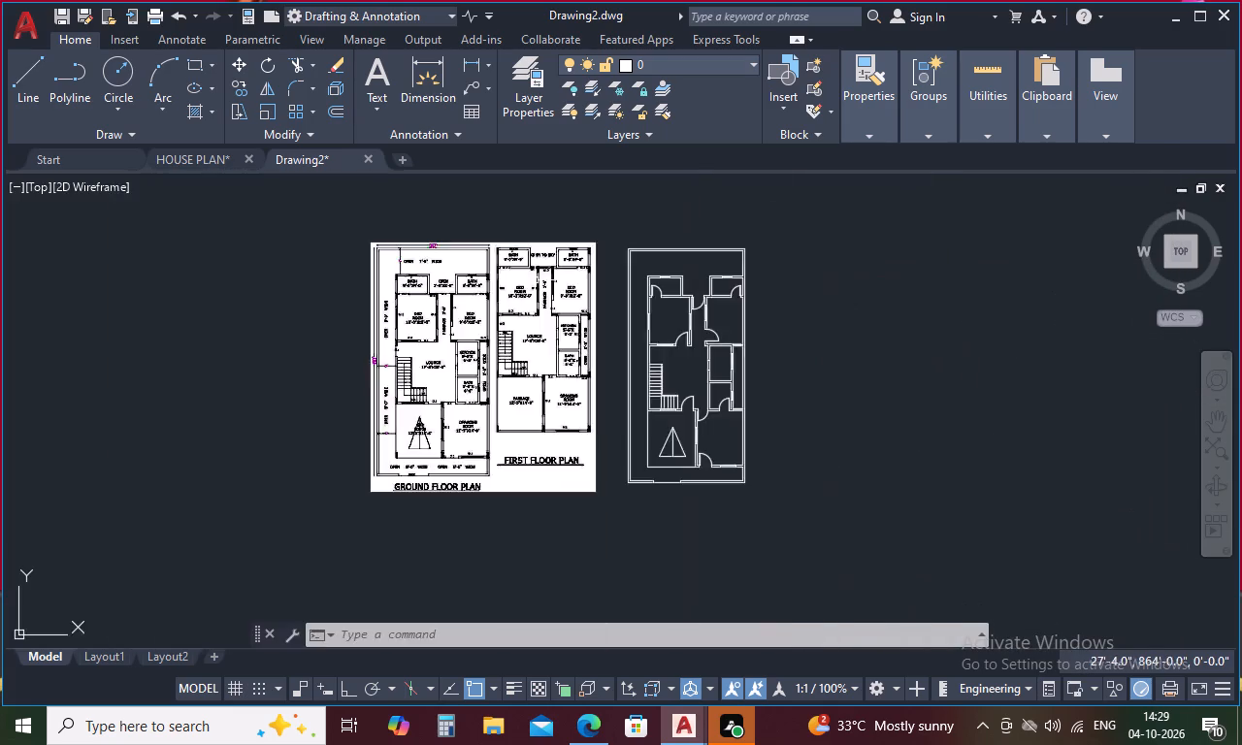
pyautogui.scroll(6, 535, 280)
pyautogui.scroll(-6, 535, 280)
pyautogui.scroll(6, 535, 280)
pyautogui.scroll(-3, 535, 280)
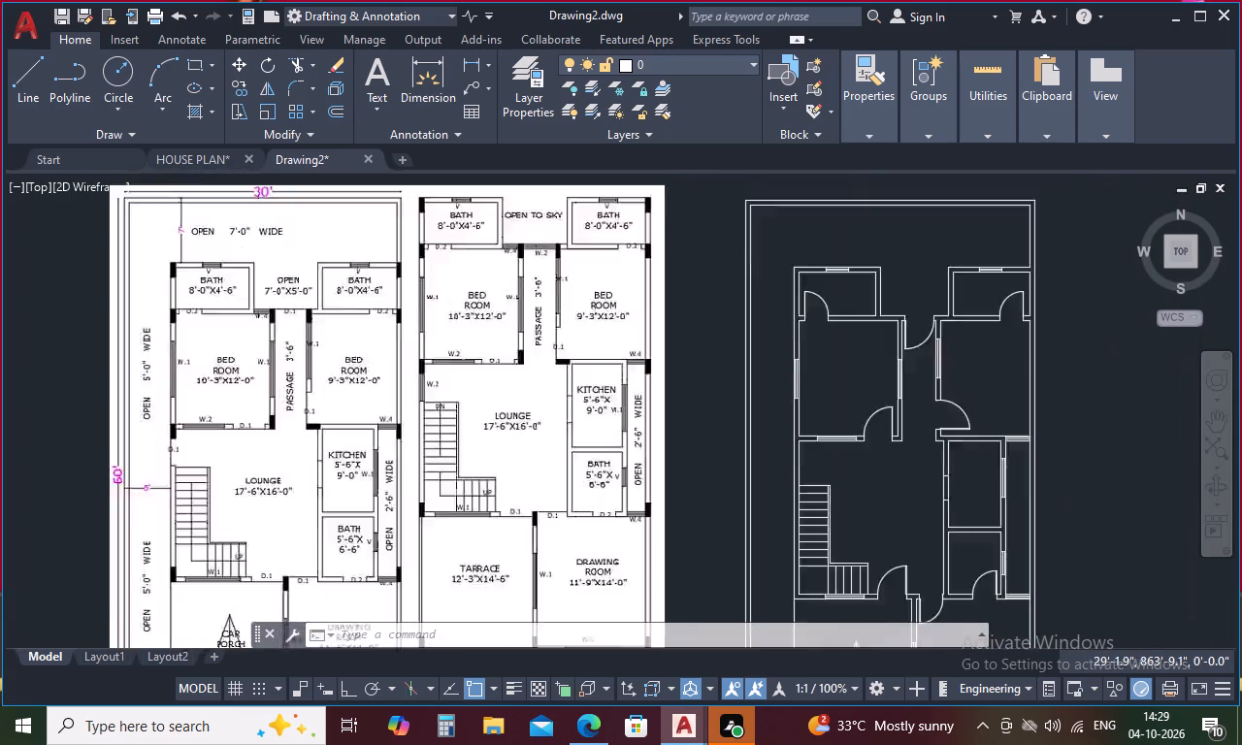
pyautogui.scroll(-3, 535, 280)
pyautogui.scroll(4, 535, 280)
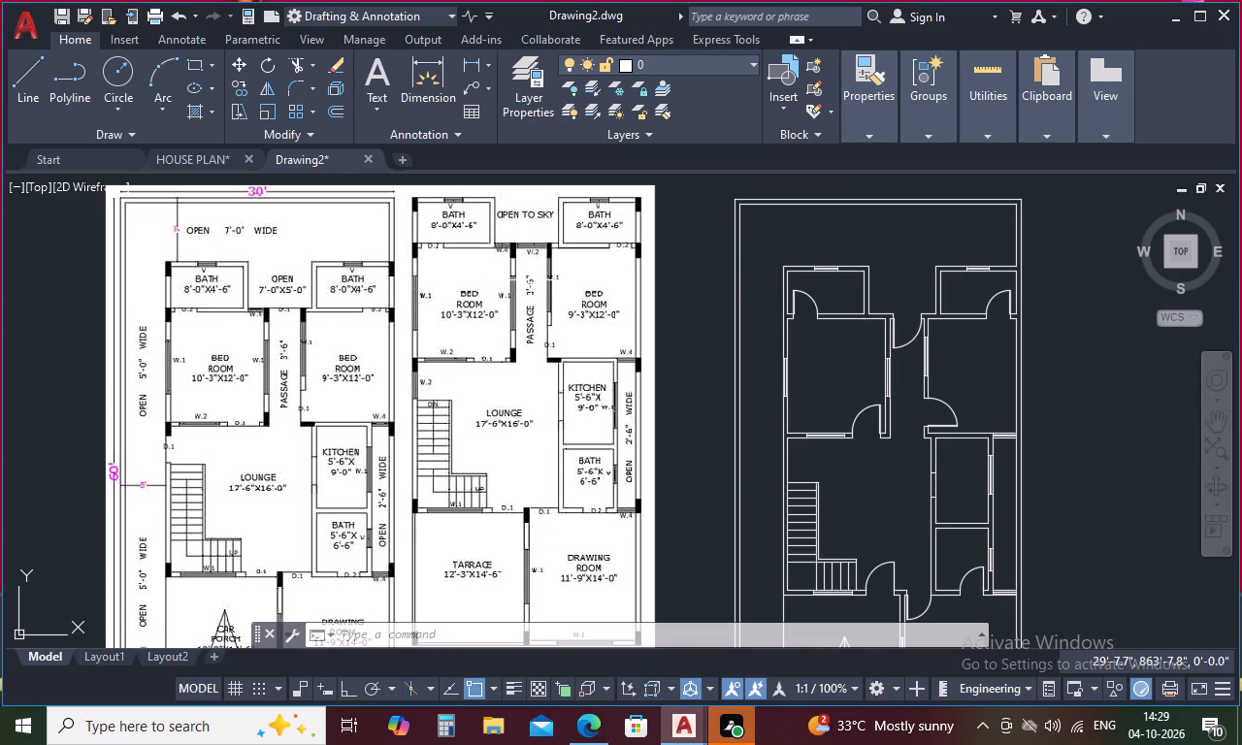
# Add multiline text reading OPEN 7'-0" WIDE in the open strip above the baths of the drafted plan.
pyautogui.press('t')
pyautogui.press('Return')
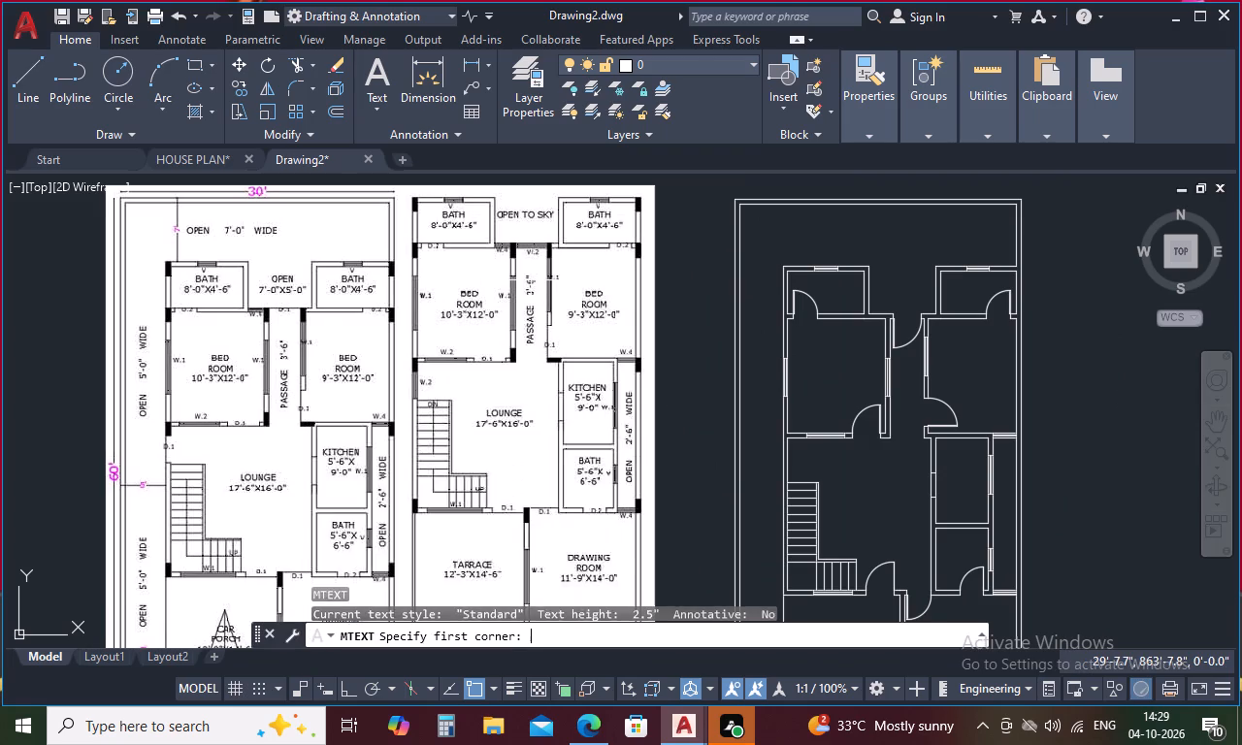
pyautogui.click(805, 222)
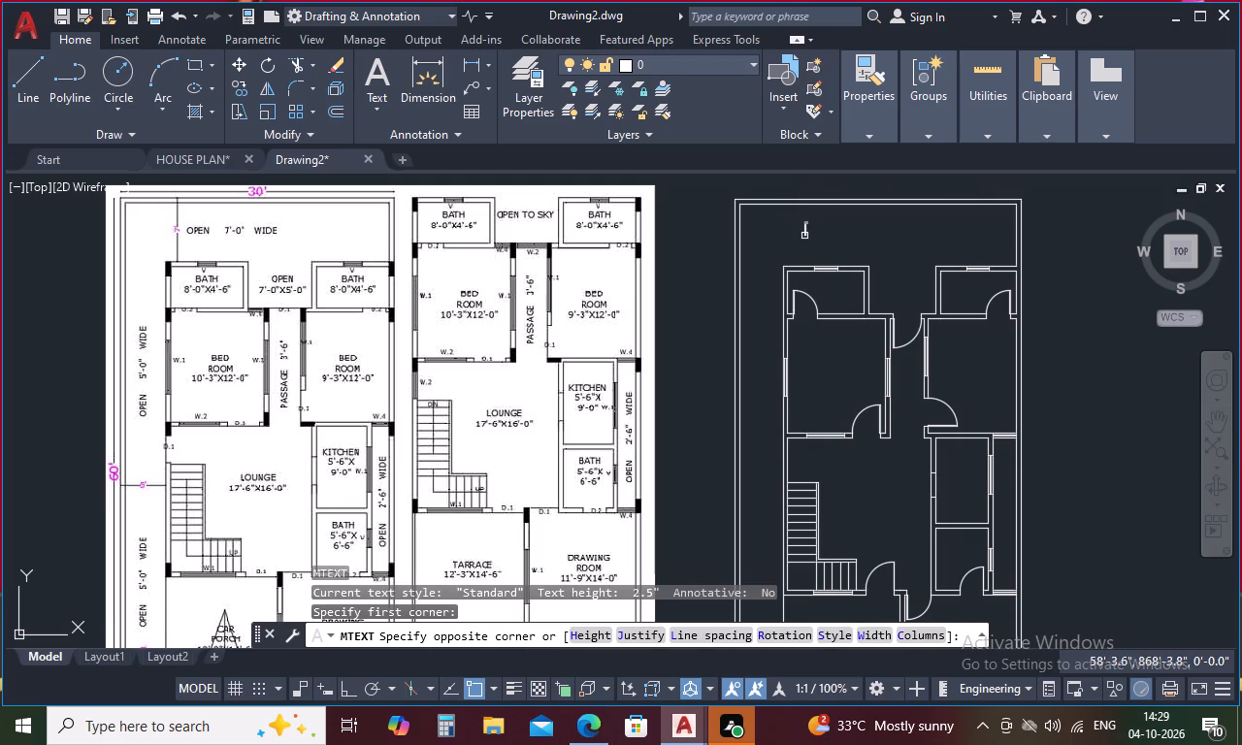
pyautogui.click(967, 241)
pyautogui.press('o')
pyautogui.press('p')
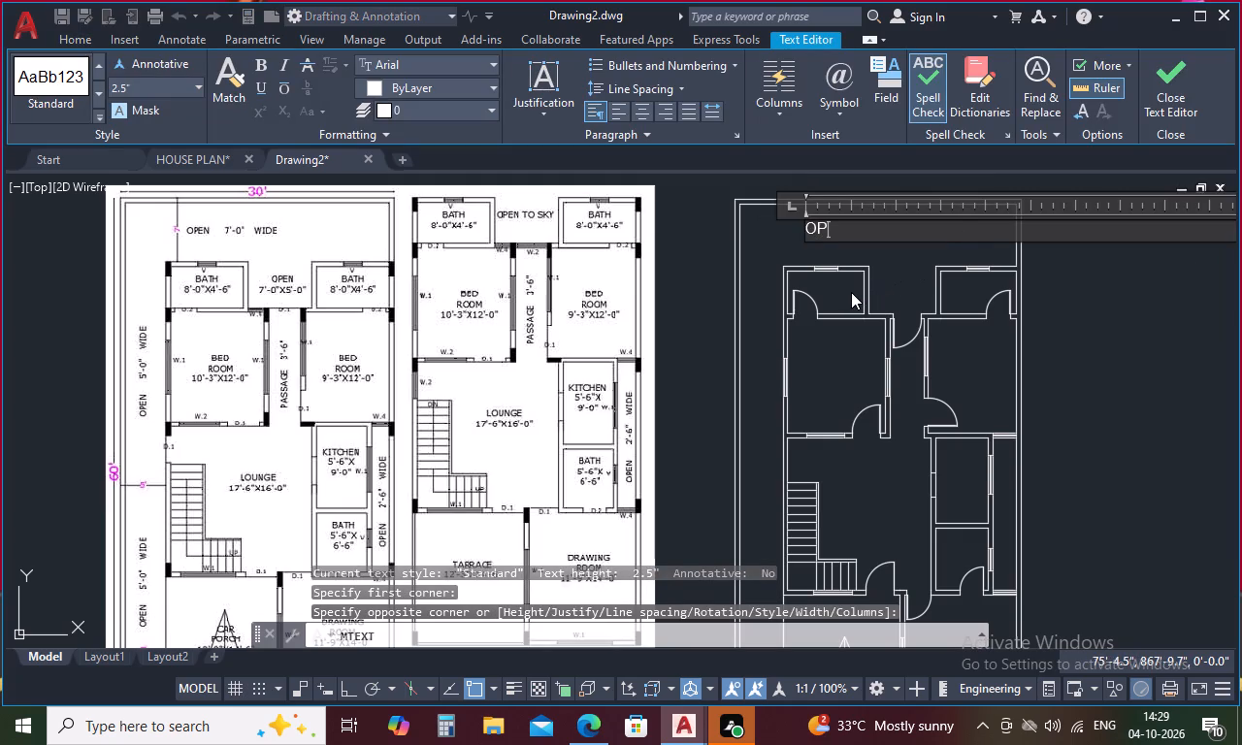
pyautogui.press('e')
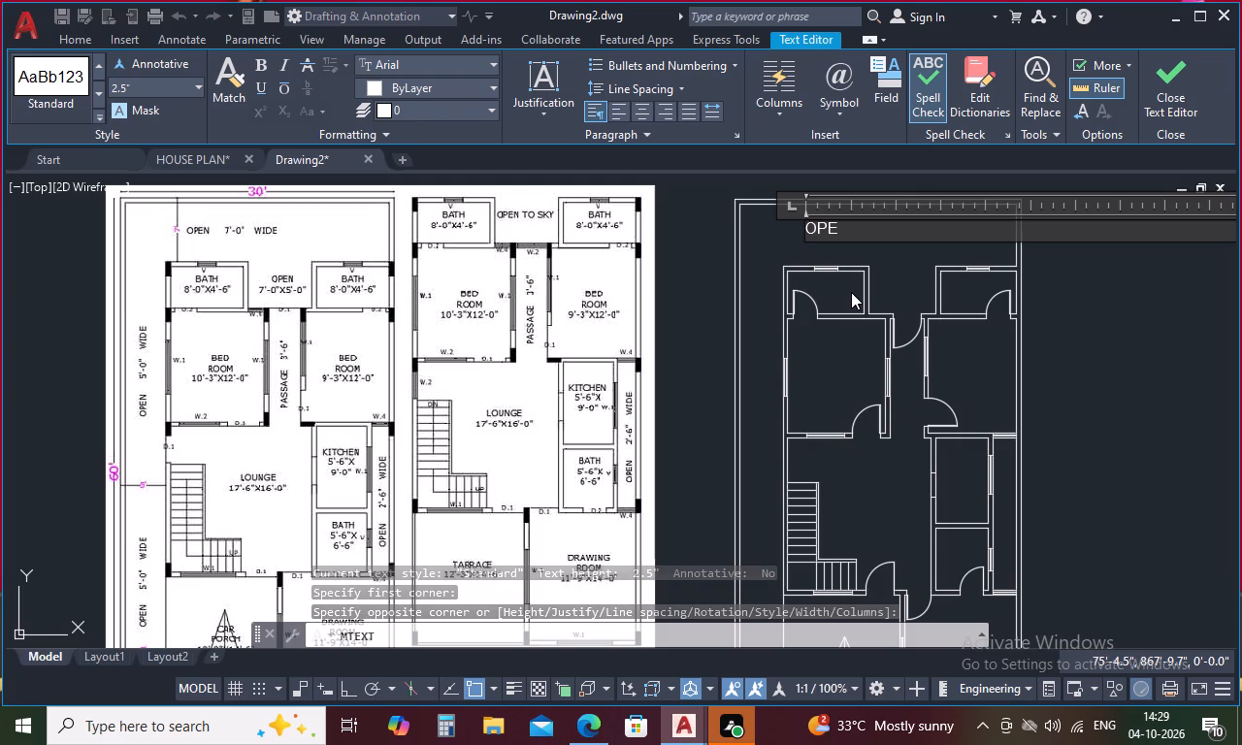
pyautogui.press('n')
pyautogui.press('space')
pyautogui.write("7'")
pyautogui.write('-0')
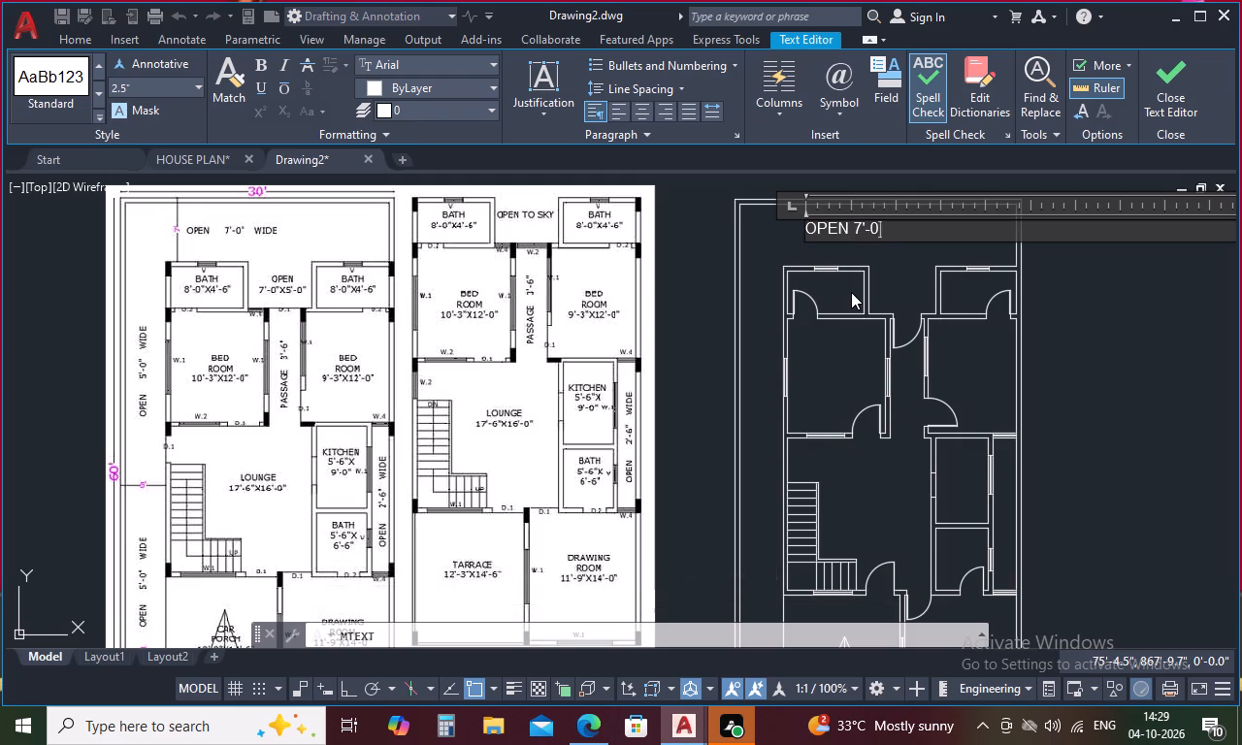
pyautogui.hotkey('shift', '"')
pyautogui.press('space')
pyautogui.write('WIDE')
# Set the text height of the whole OPEN 7'-0" WIDE label to 8" and finish editing it.
pyautogui.moveTo(940, 238); pyautogui.dragTo(899, 239)
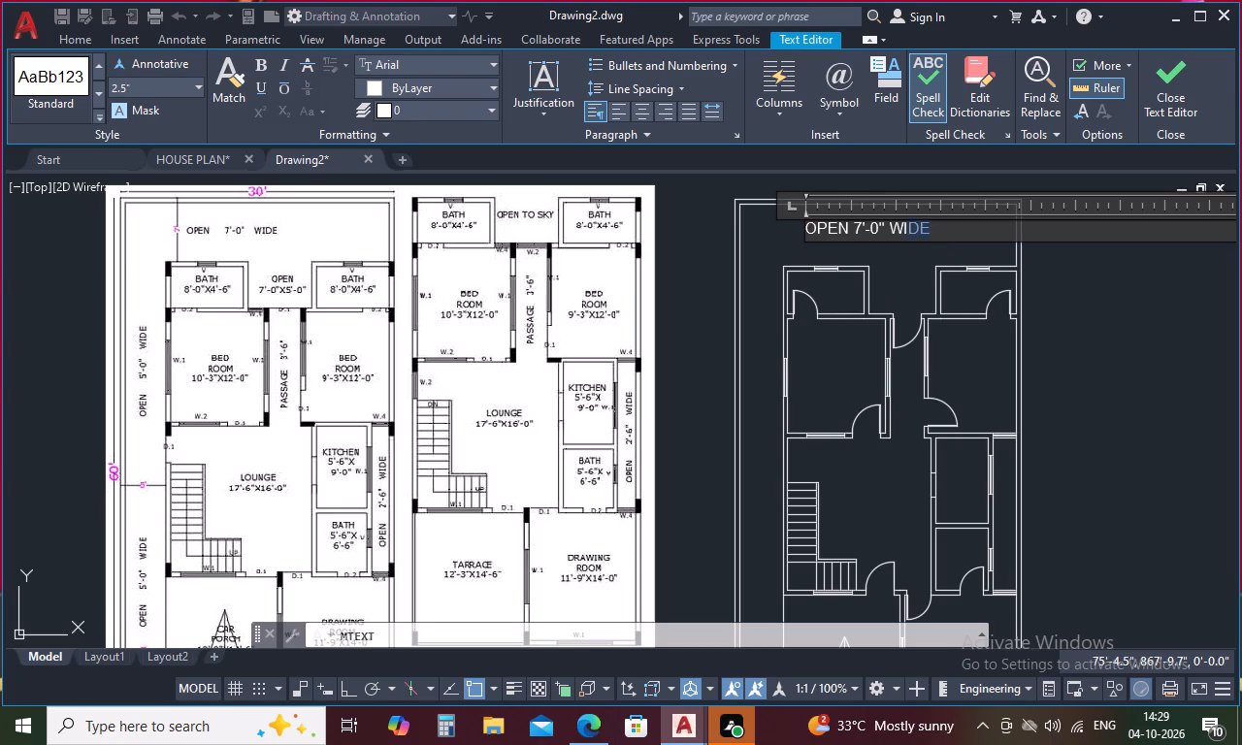
pyautogui.moveTo(899, 239); pyautogui.dragTo(756, 243)
pyautogui.click(129, 85)
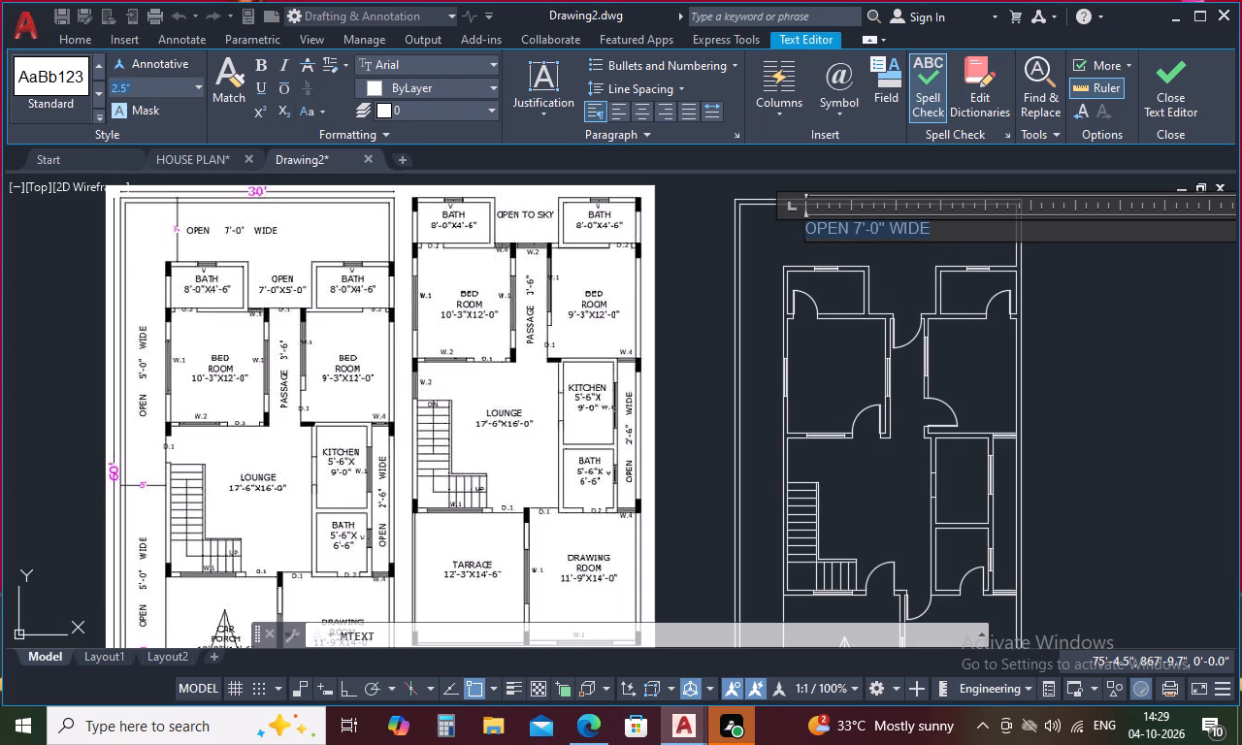
pyautogui.press('BackSpace')
pyautogui.press('8')
pyautogui.press('Return')
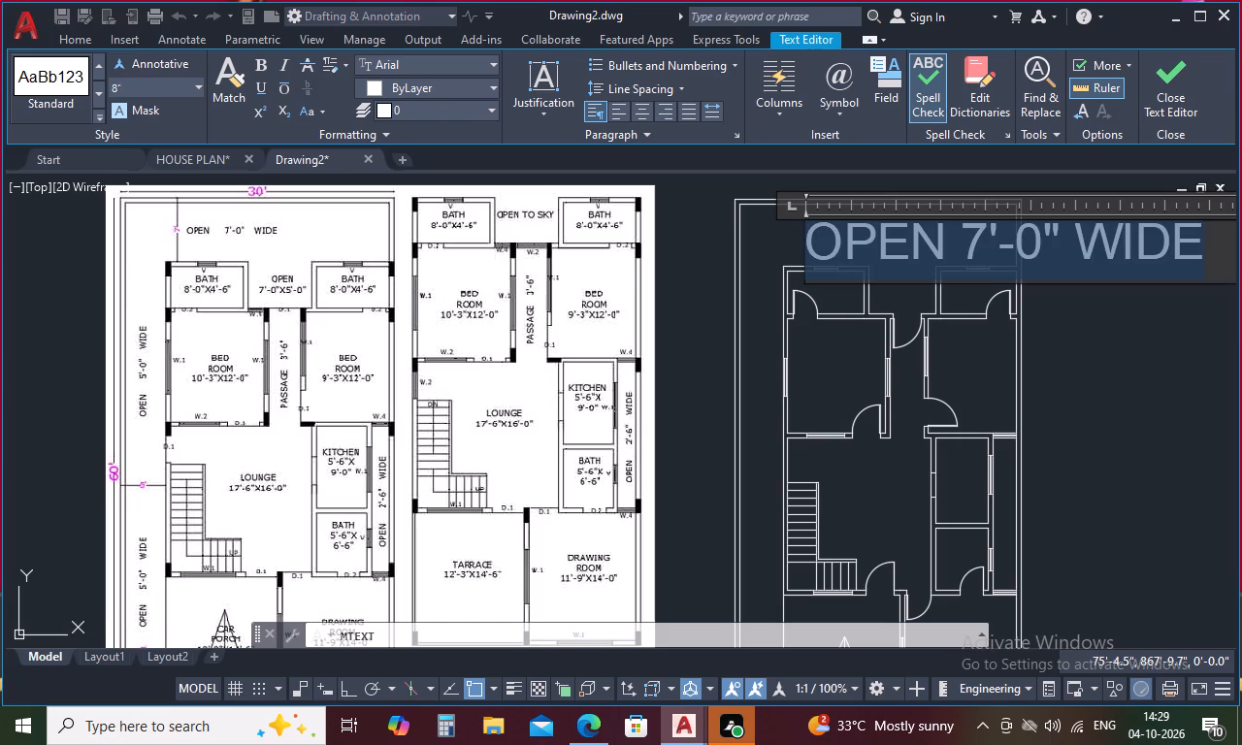
pyautogui.click(676, 331)
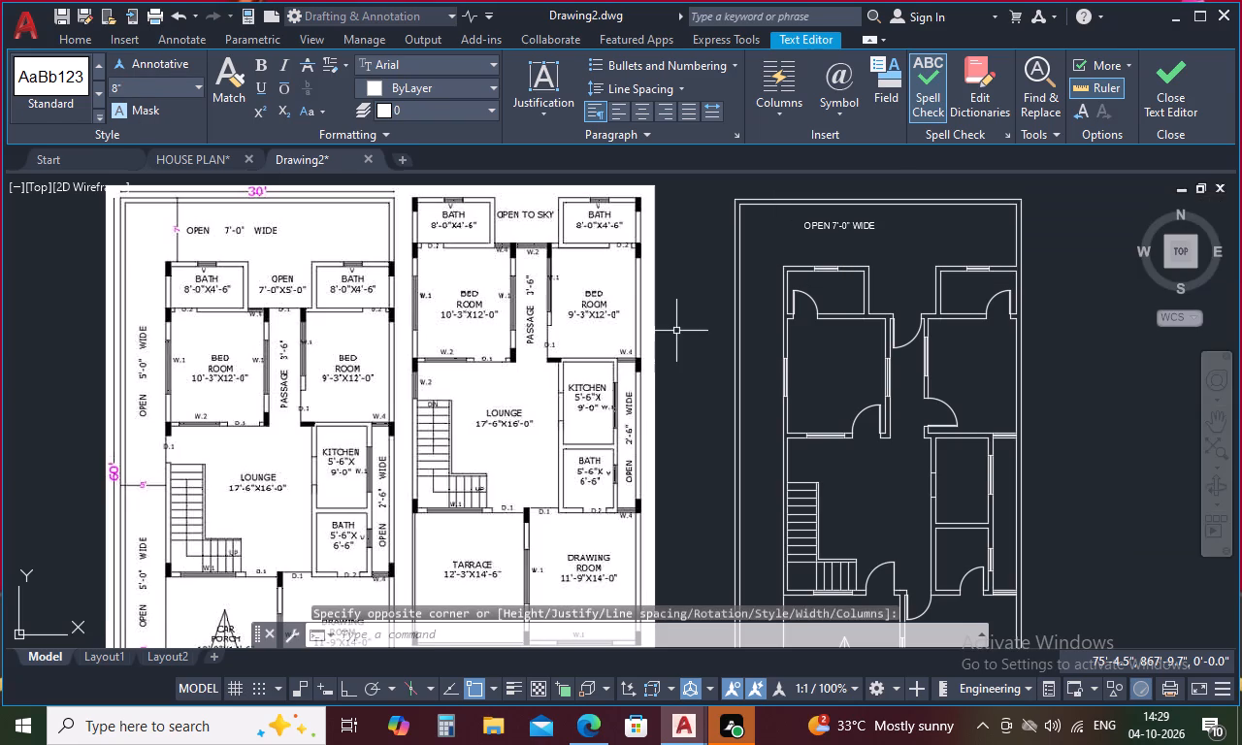
# Copy the OPEN 7'-0" WIDE label and place the duplicate in the side open strip beside the upper-left bath.
pyautogui.click(807, 225)
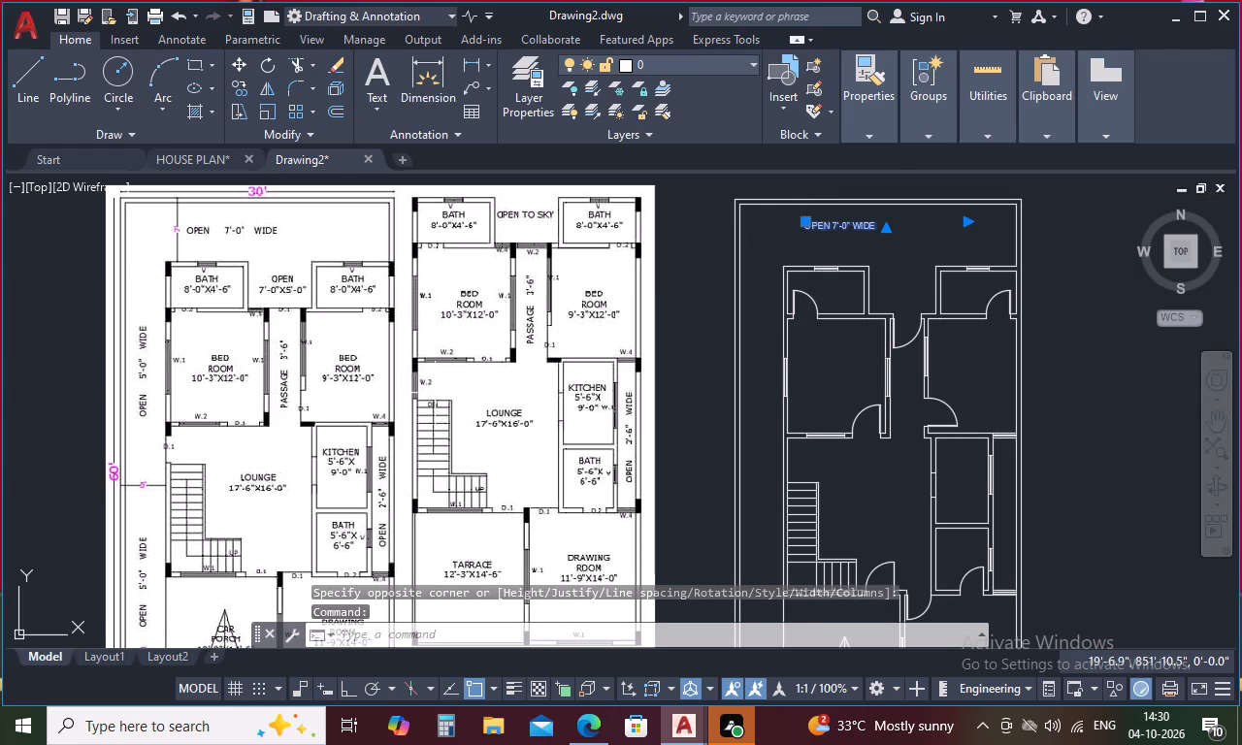
pyautogui.hotkey('ctrl', 'c')
pyautogui.hotkey('ctrl', 'v')
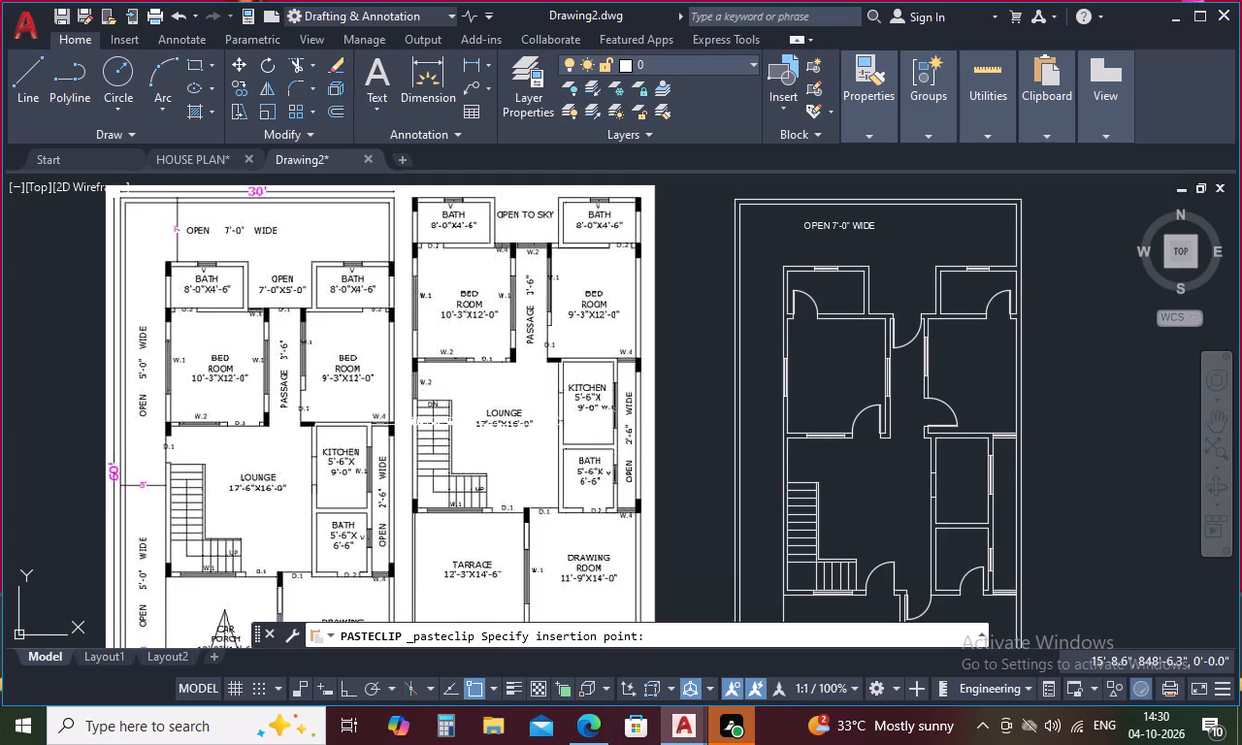
pyautogui.scroll(2, 747, 359)
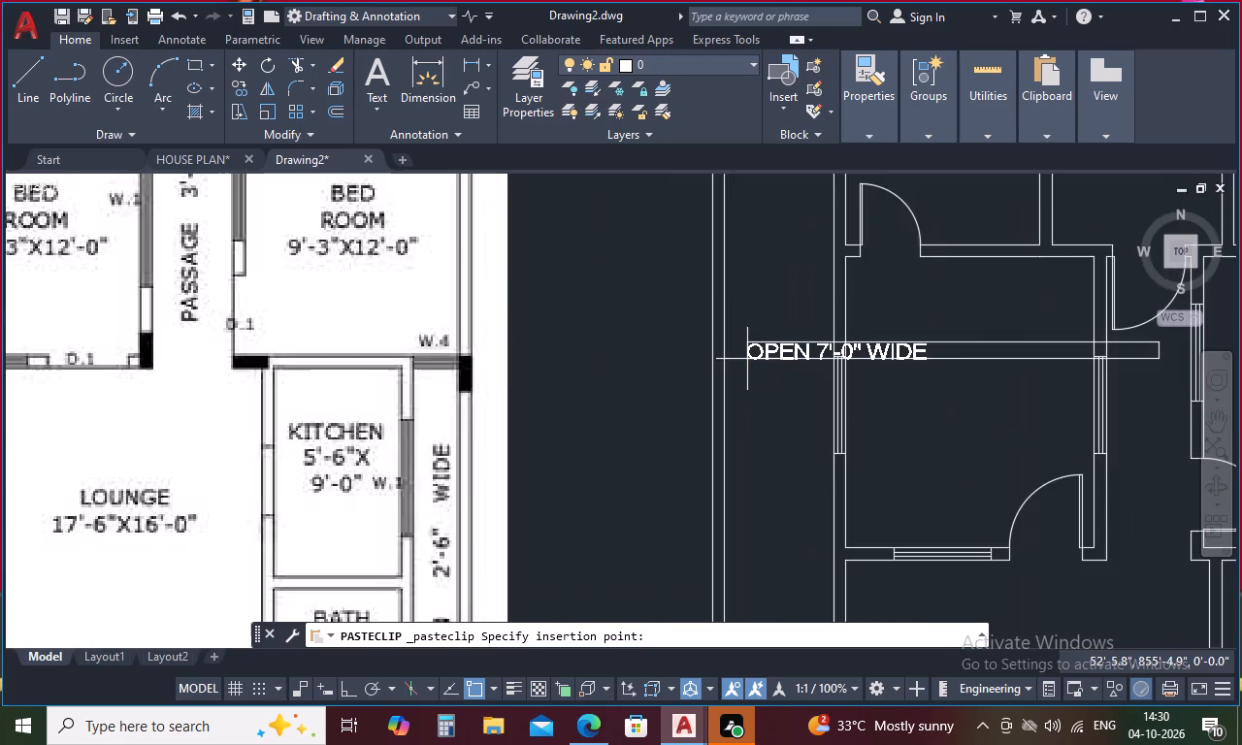
pyautogui.scroll(-4, 747, 359)
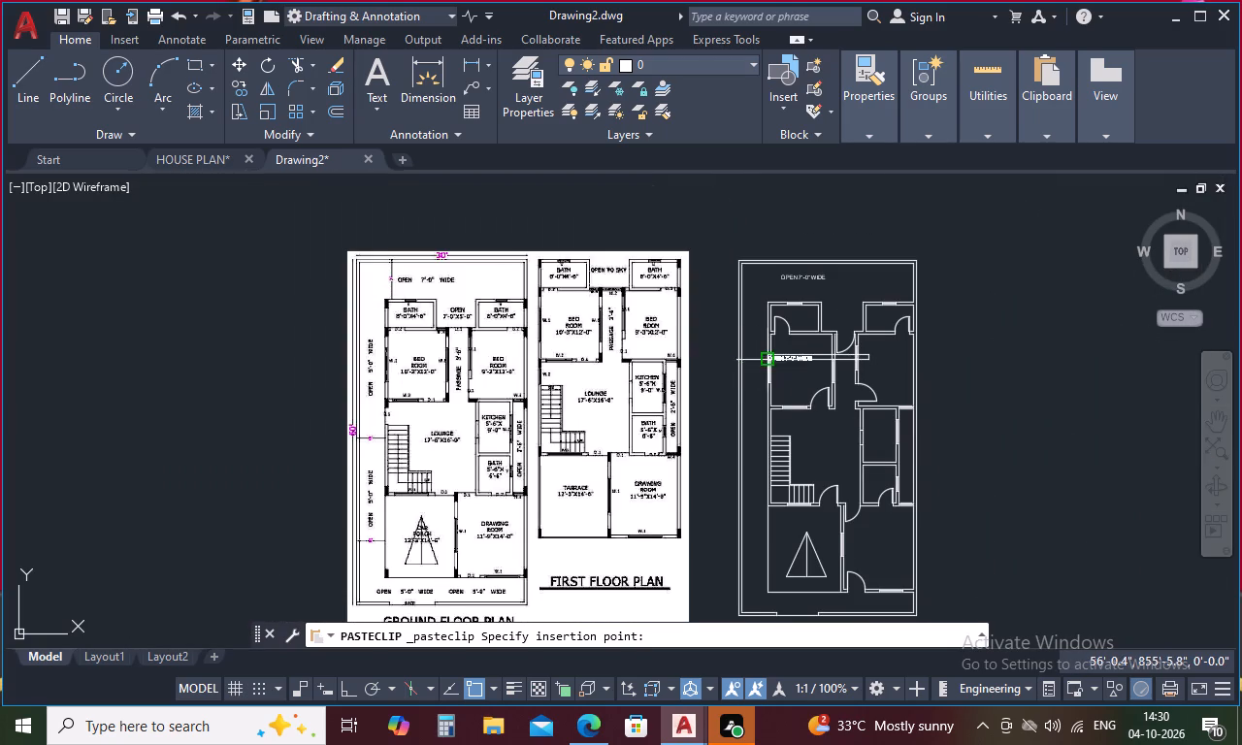
pyautogui.scroll(3, 757, 313)
pyautogui.click(724, 328)
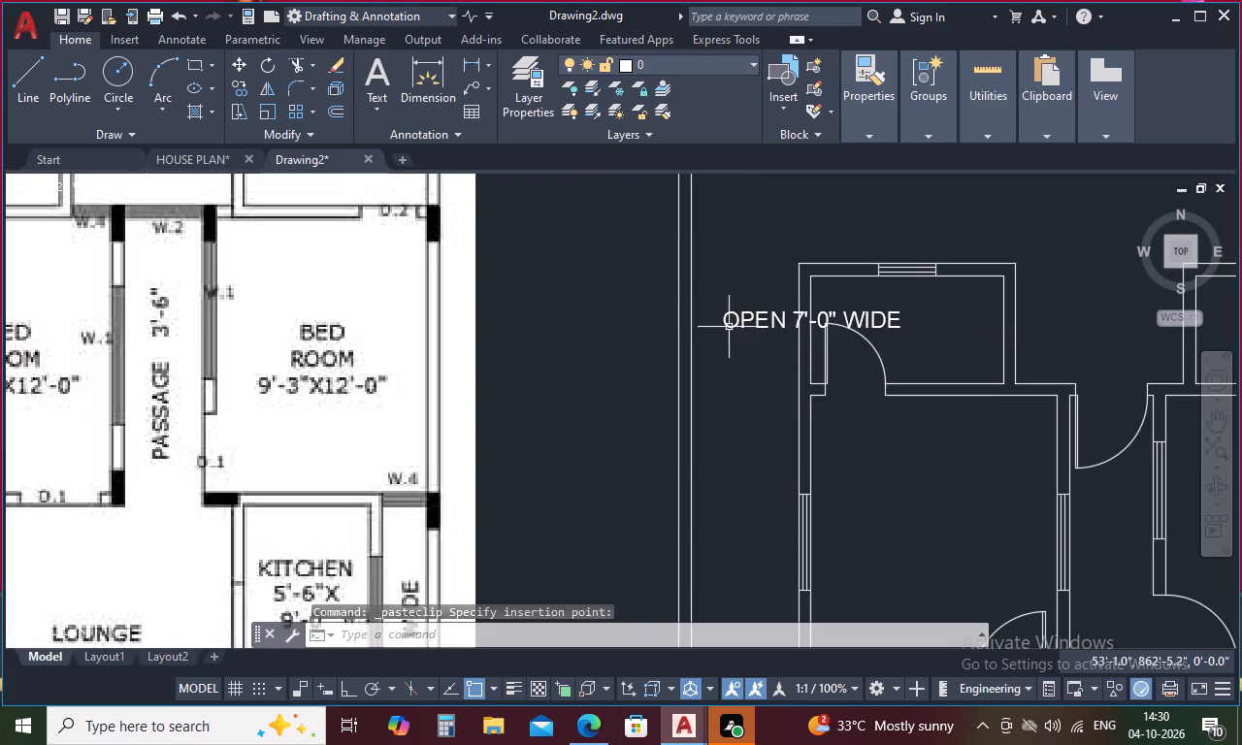
# Rotate the copied label in the side strip by 270 degrees about the start of its text.
pyautogui.click(737, 324)
pyautogui.press('r')
pyautogui.press('o')
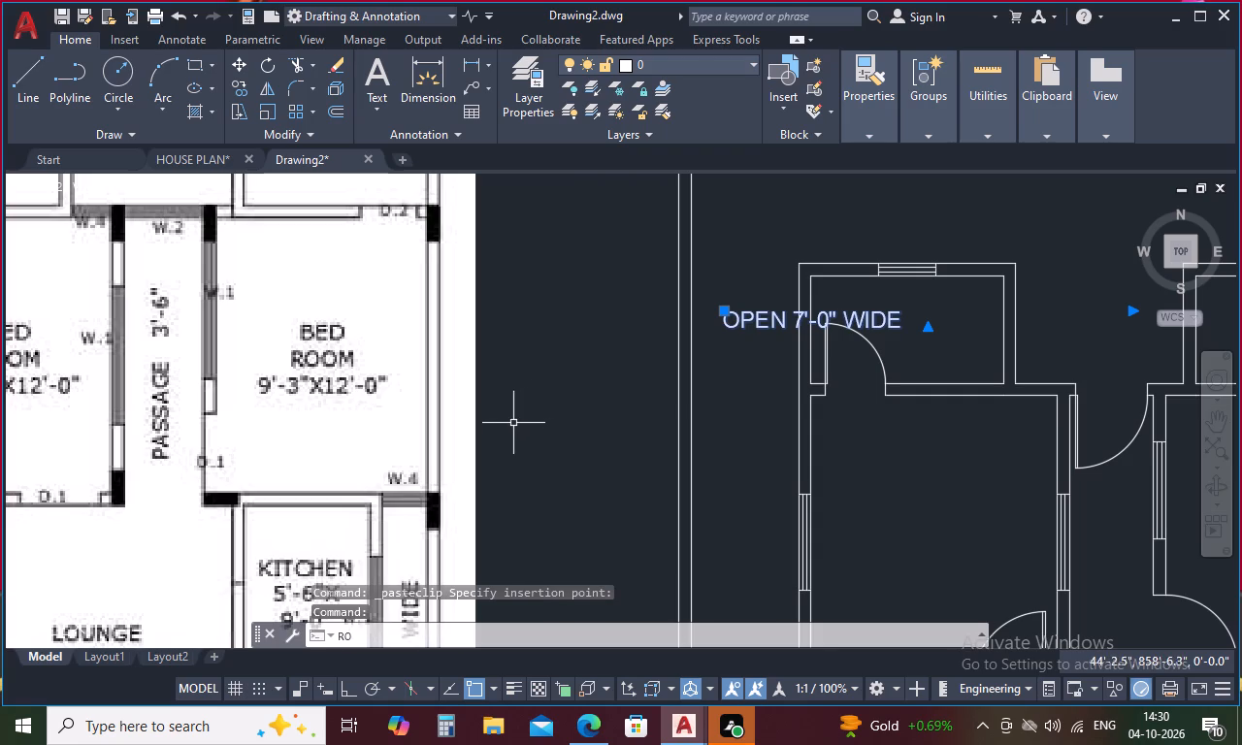
pyautogui.press('space')
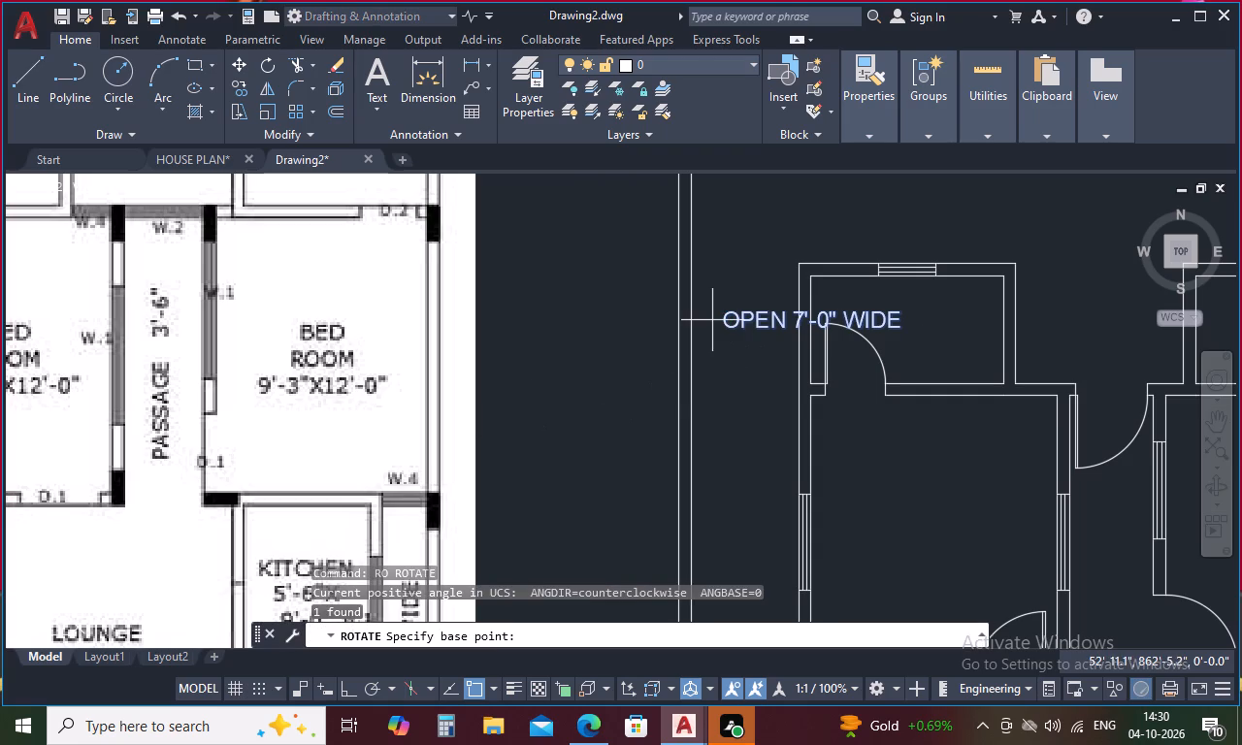
pyautogui.click(724, 321)
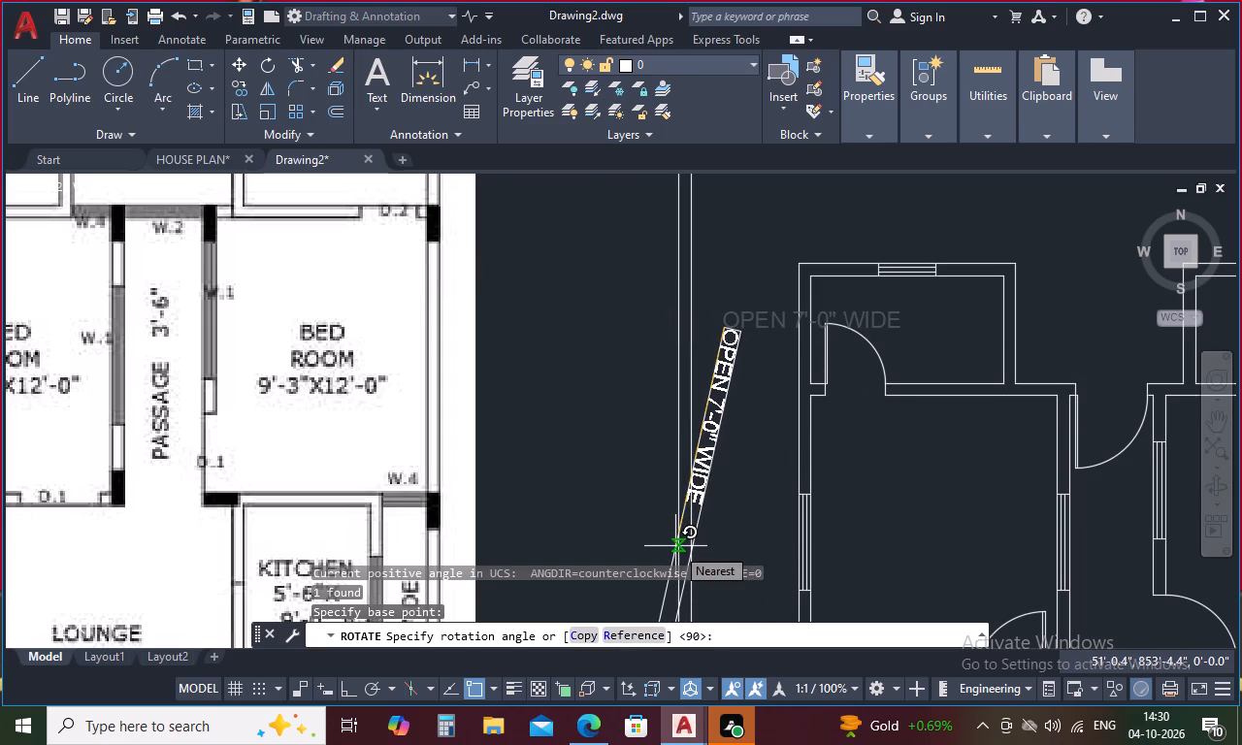
pyautogui.write('270')
pyautogui.press('Return')
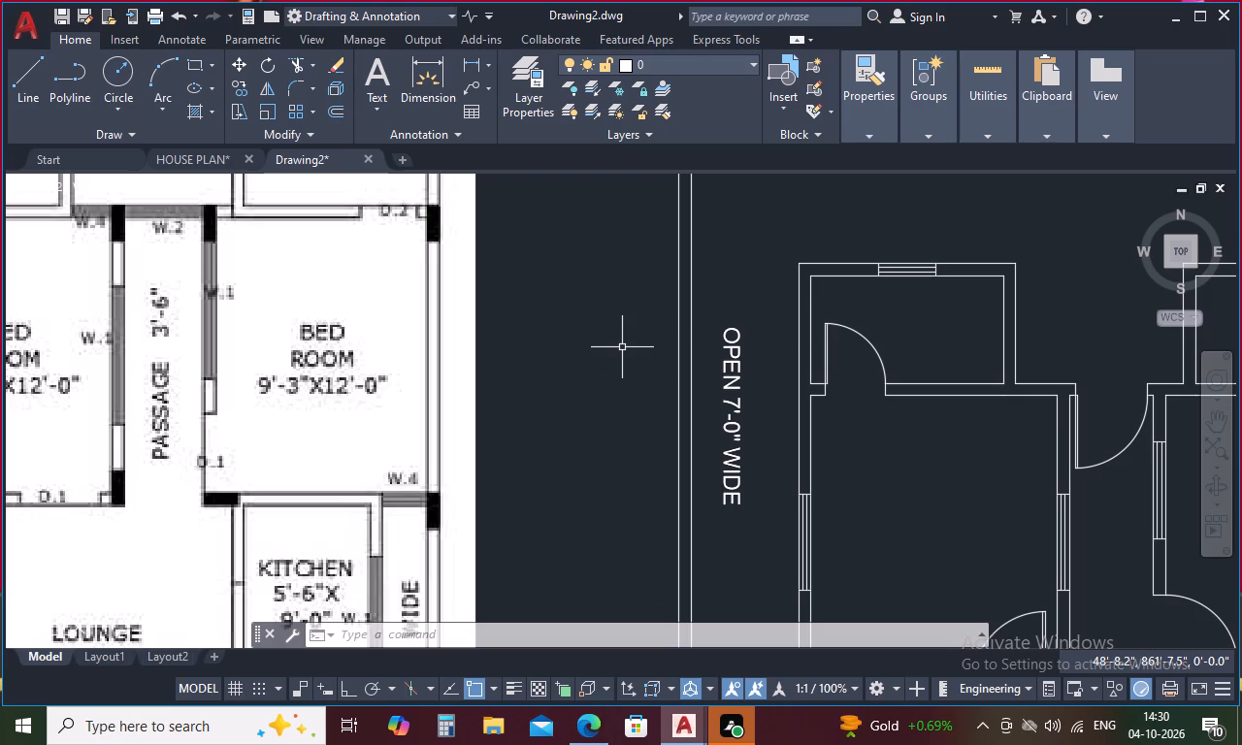
# Copy the vertical OPEN 7'-0" WIDE label and place the duplicate lower in the side strip, beside the staircase.
pyautogui.click(740, 360)
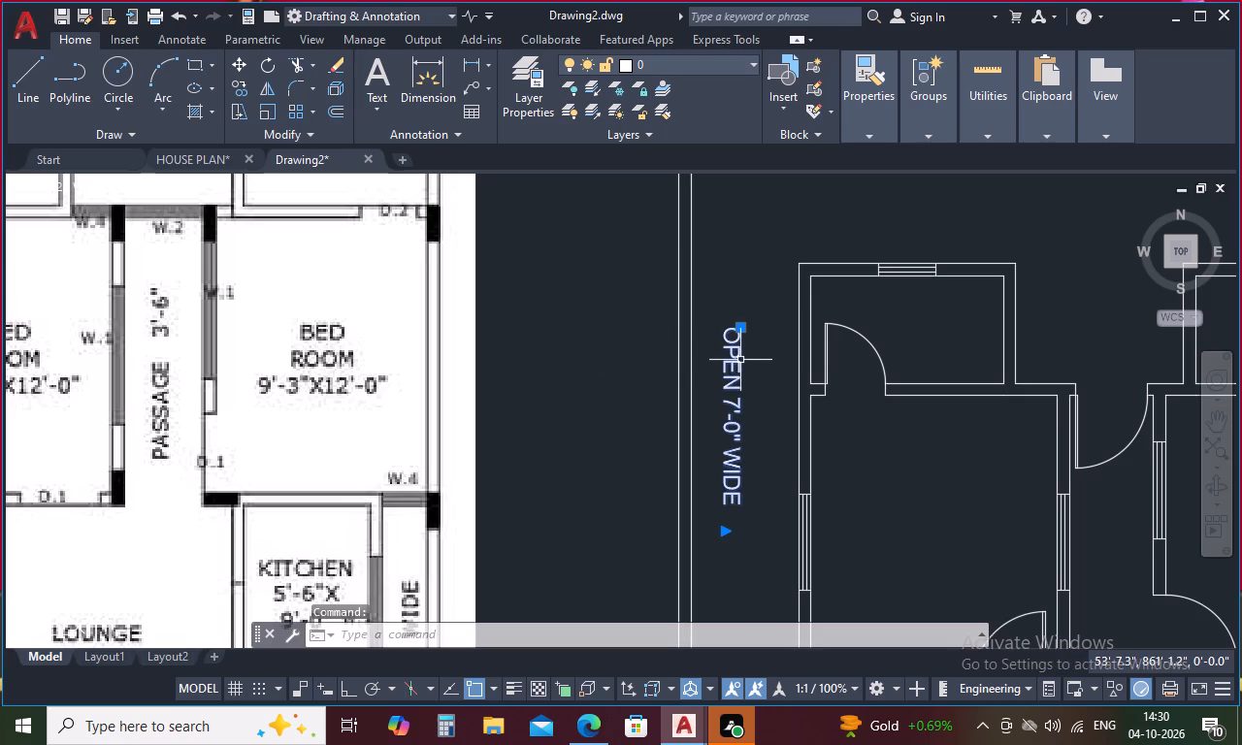
pyautogui.hotkey('ctrl', 'c')
pyautogui.hotkey('ctrl', 'v')
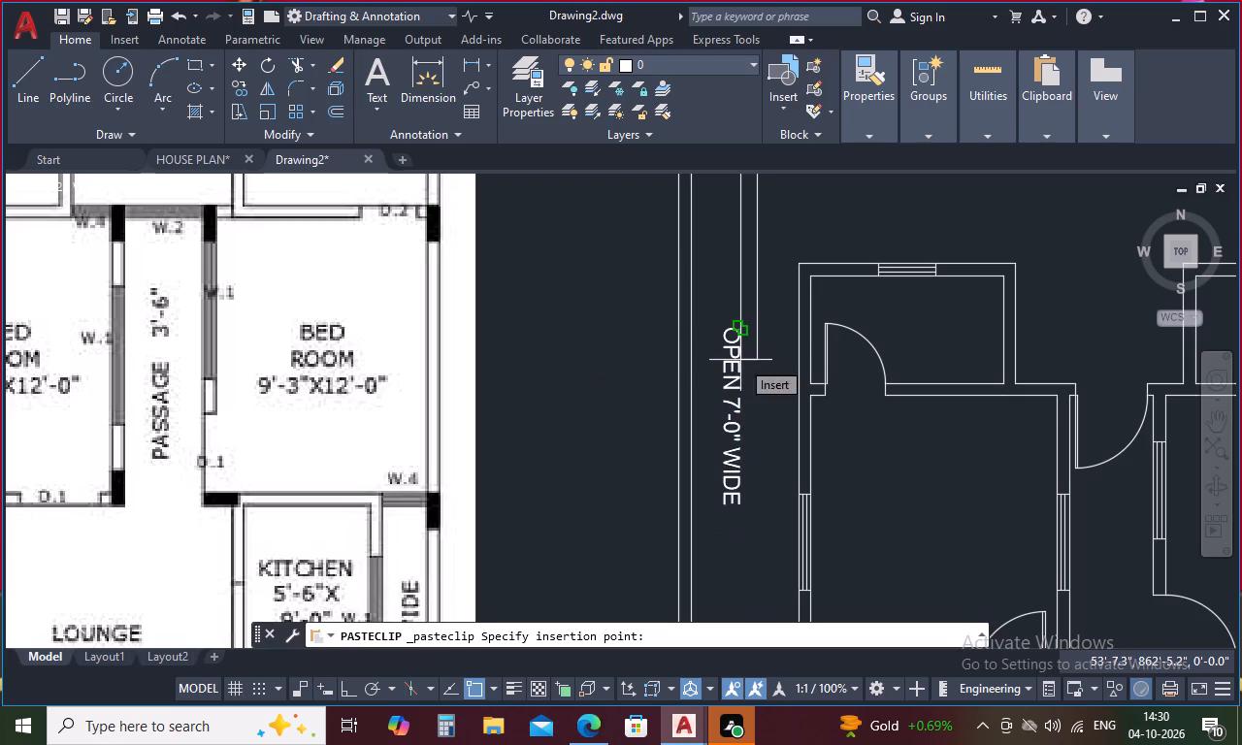
pyautogui.scroll(-4, 759, 361)
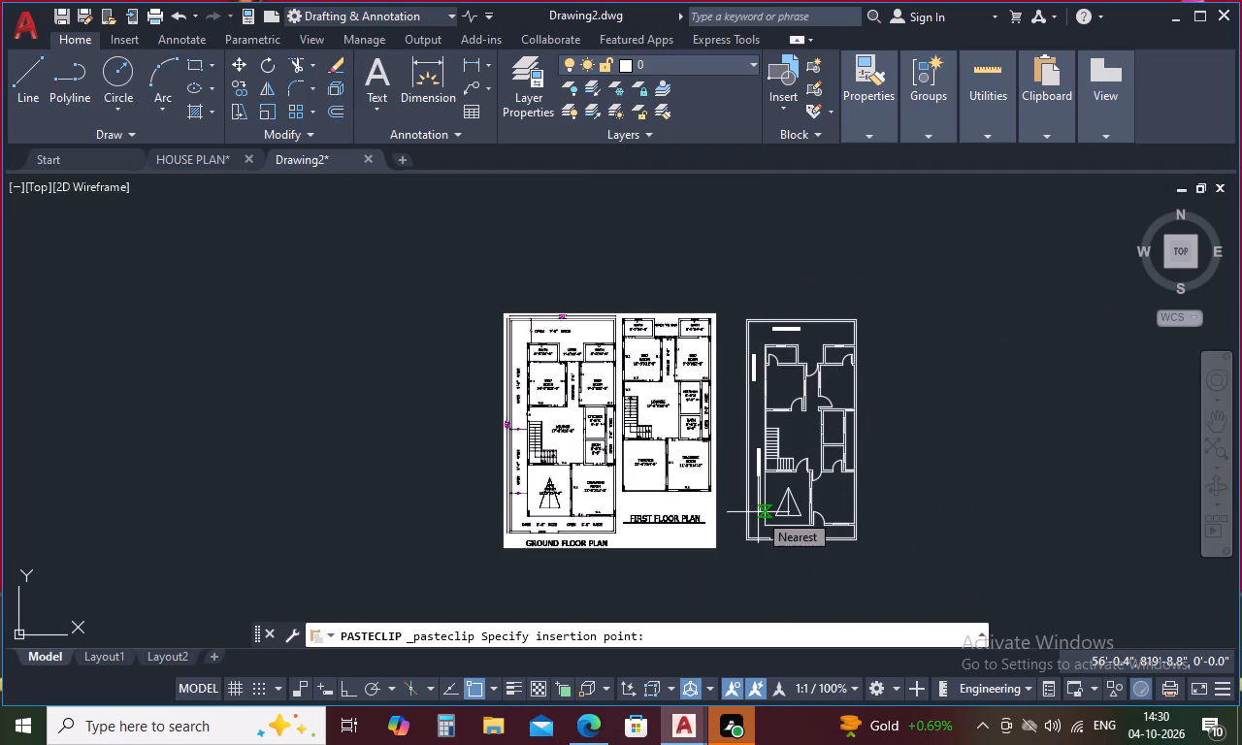
pyautogui.scroll(1, 758, 512)
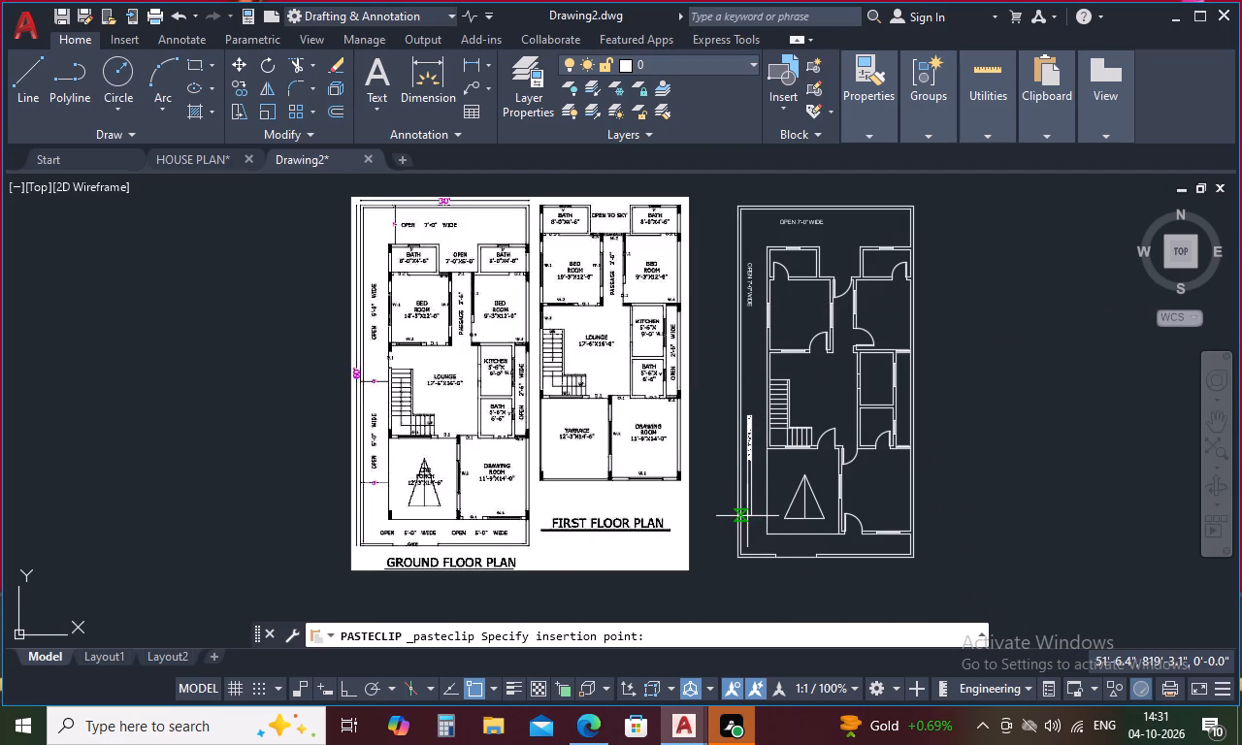
pyautogui.click(747, 516)
# Move the lower vertical OPEN 7'-0" WIDE label off the boundary wall line into the side open strip beside the staircase.
pyautogui.scroll(4, 745, 453)
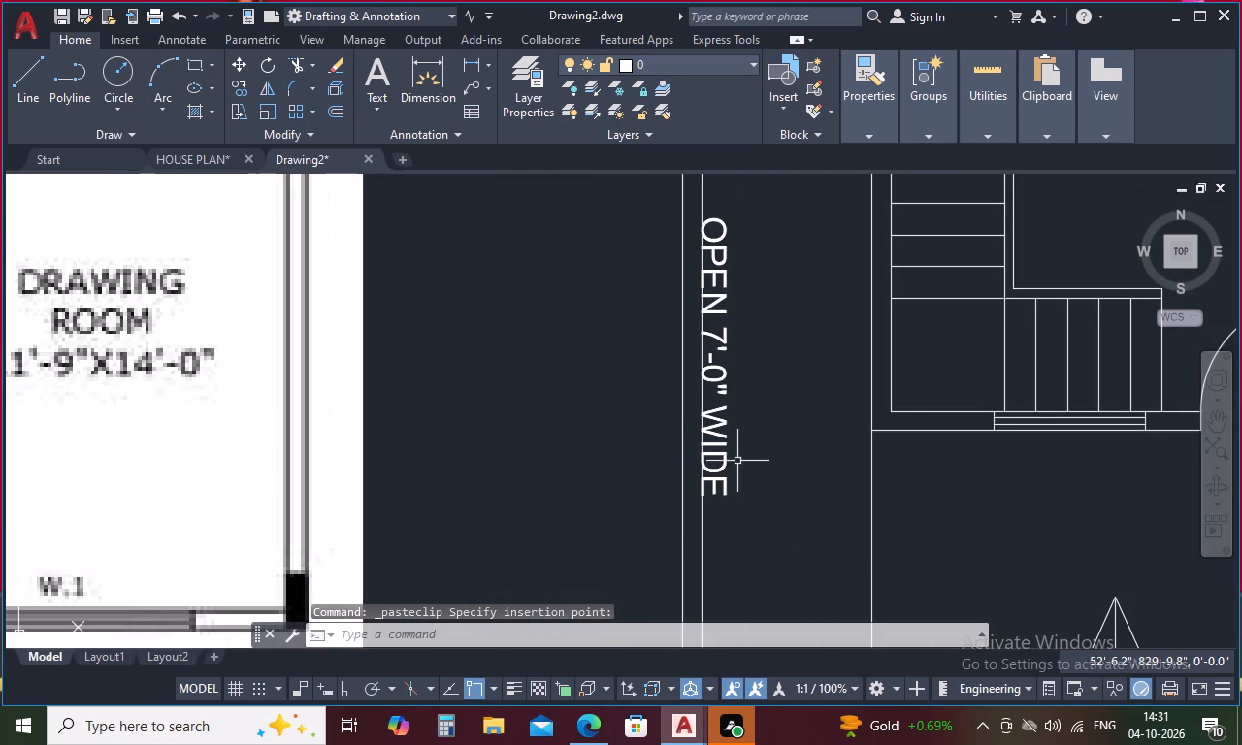
pyautogui.click(726, 470)
pyautogui.write('M')
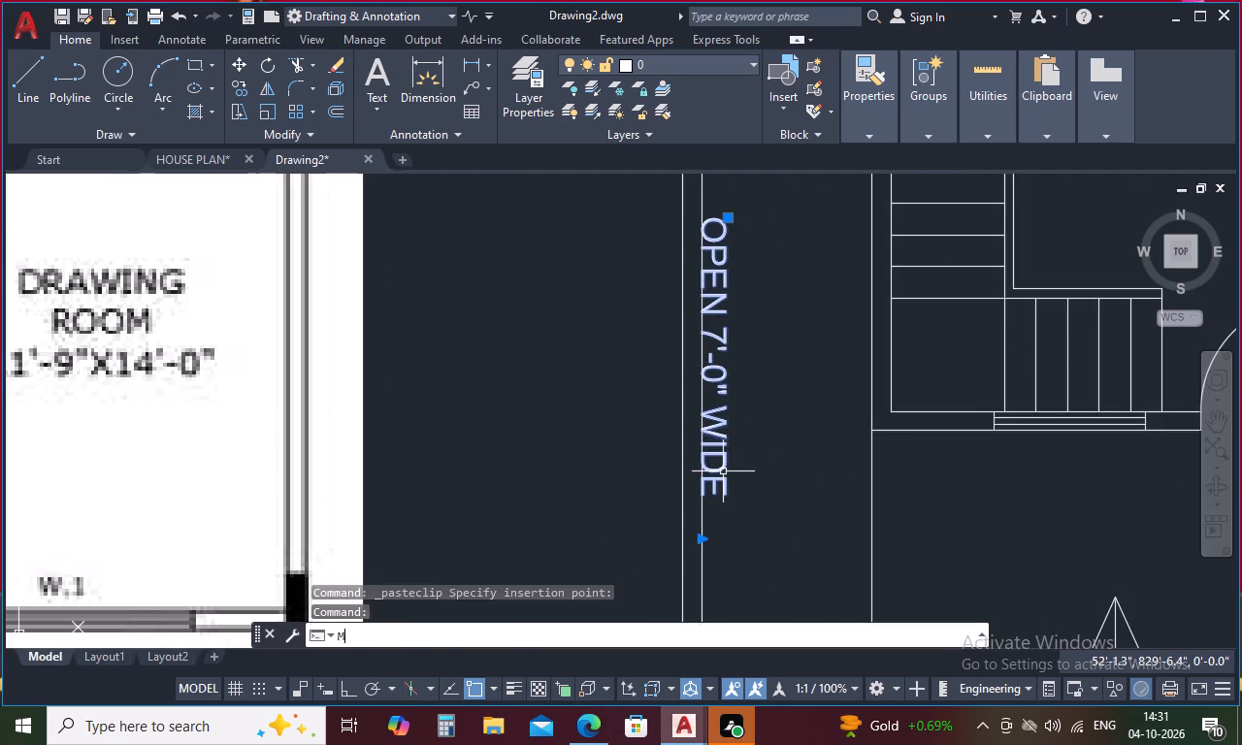
pyautogui.press('space')
pyautogui.click(721, 473)
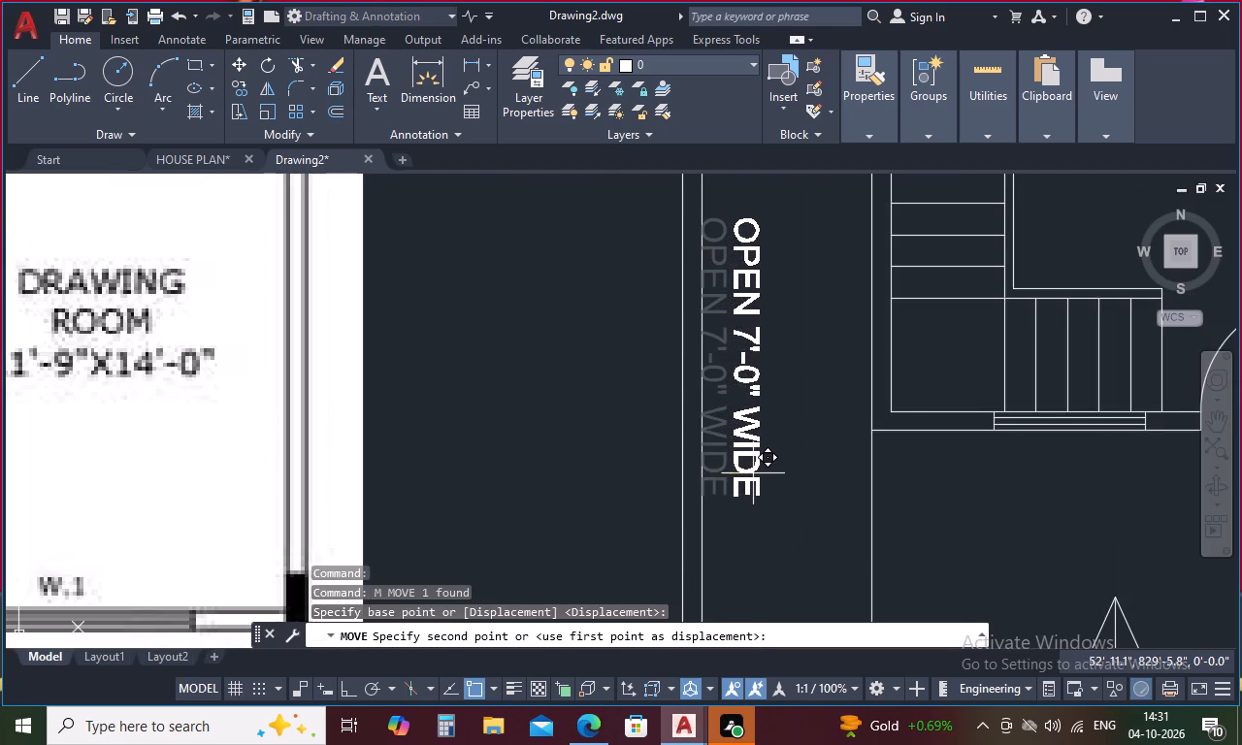
pyautogui.click(758, 474)
# Create a multiline text box inside the upper-left bath and enter BATH as its first line.
pyautogui.scroll(-5, 758, 474)
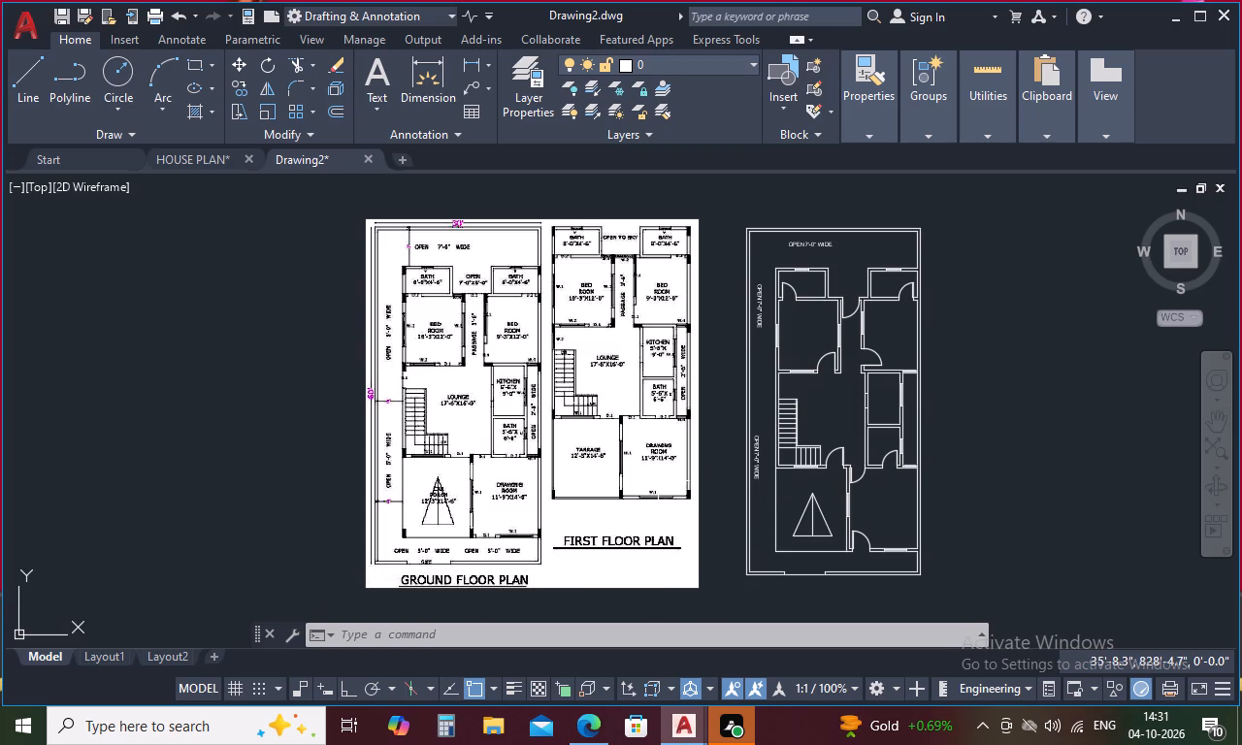
pyautogui.press('t')
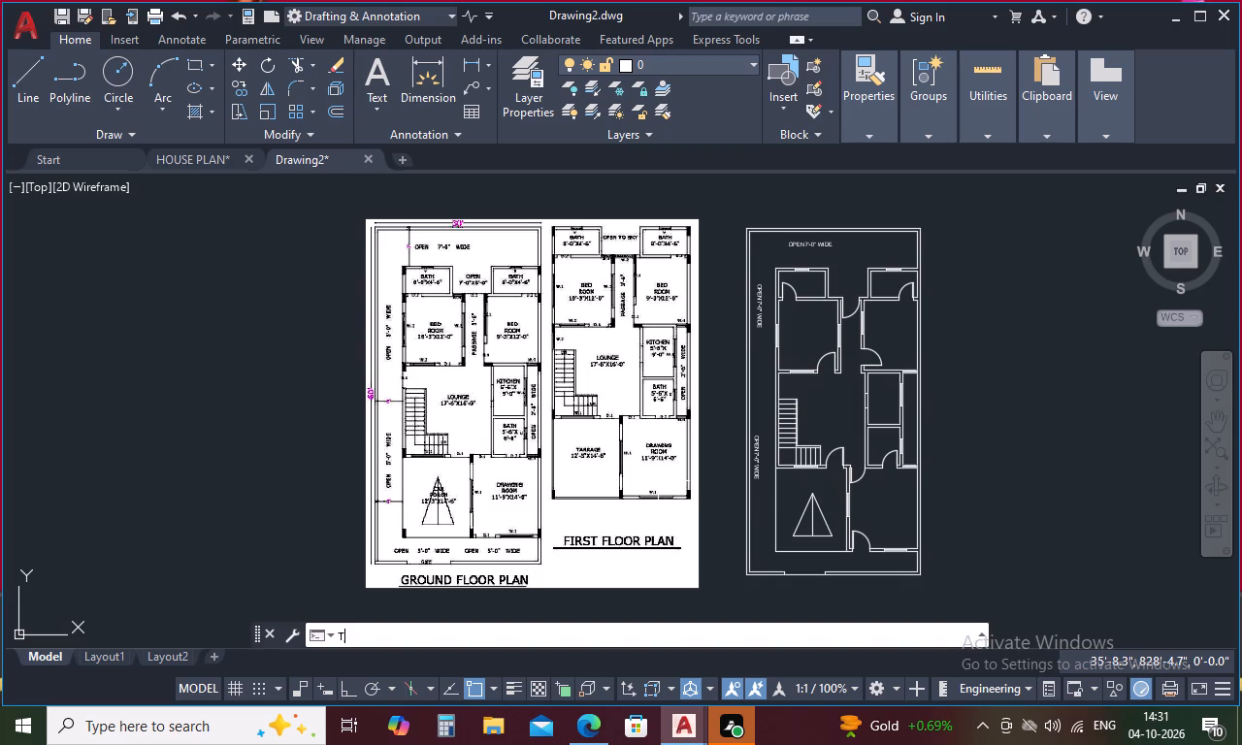
pyautogui.press('Return')
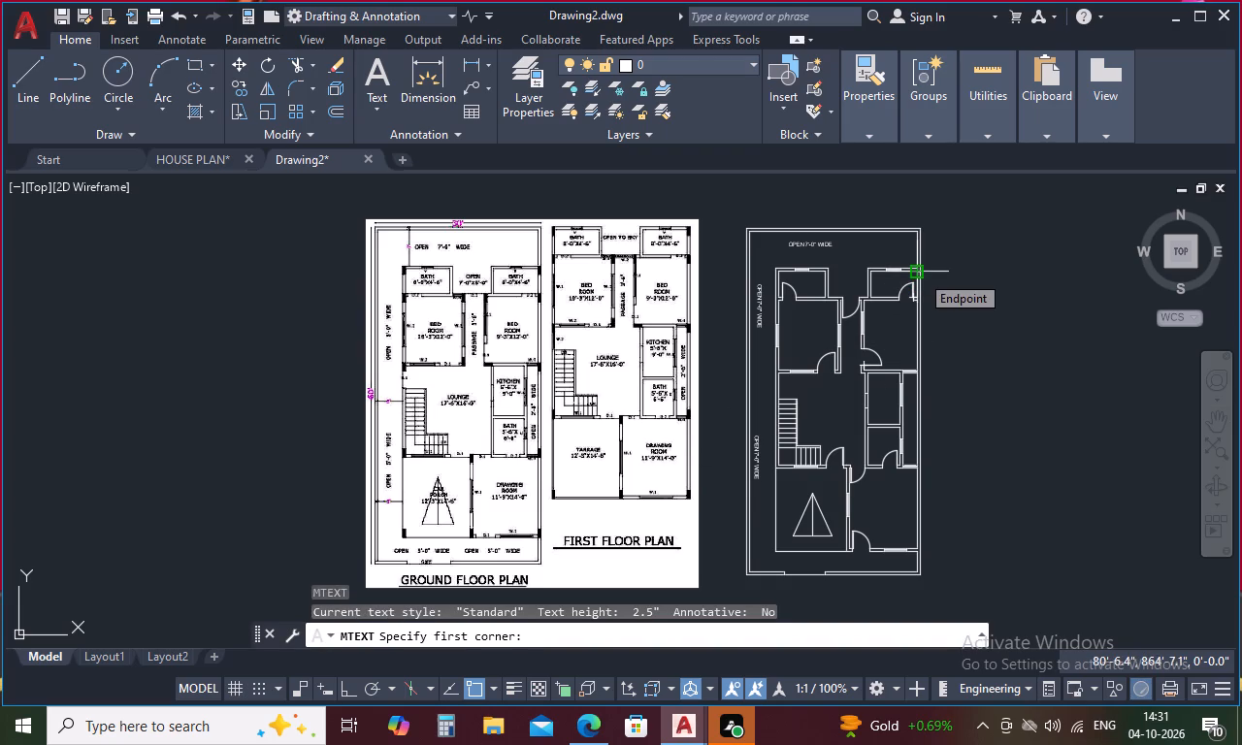
pyautogui.scroll(1, 888, 256)
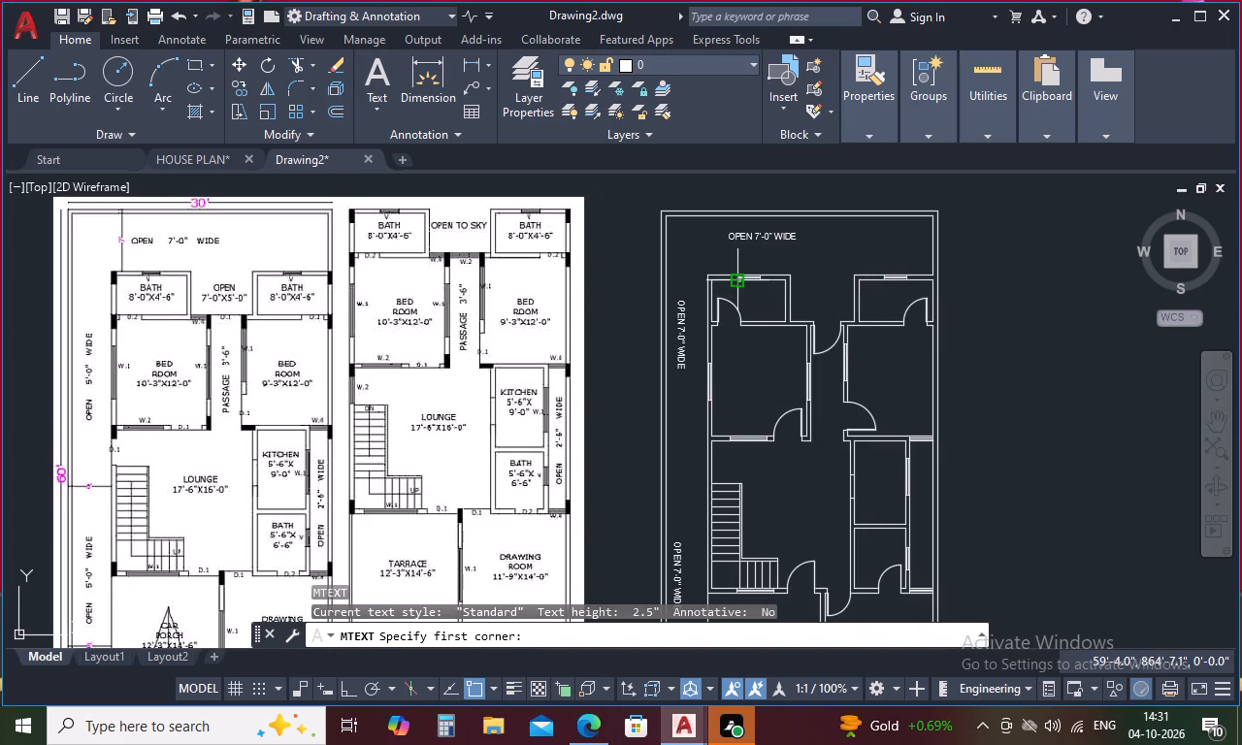
pyautogui.scroll(6, 736, 283)
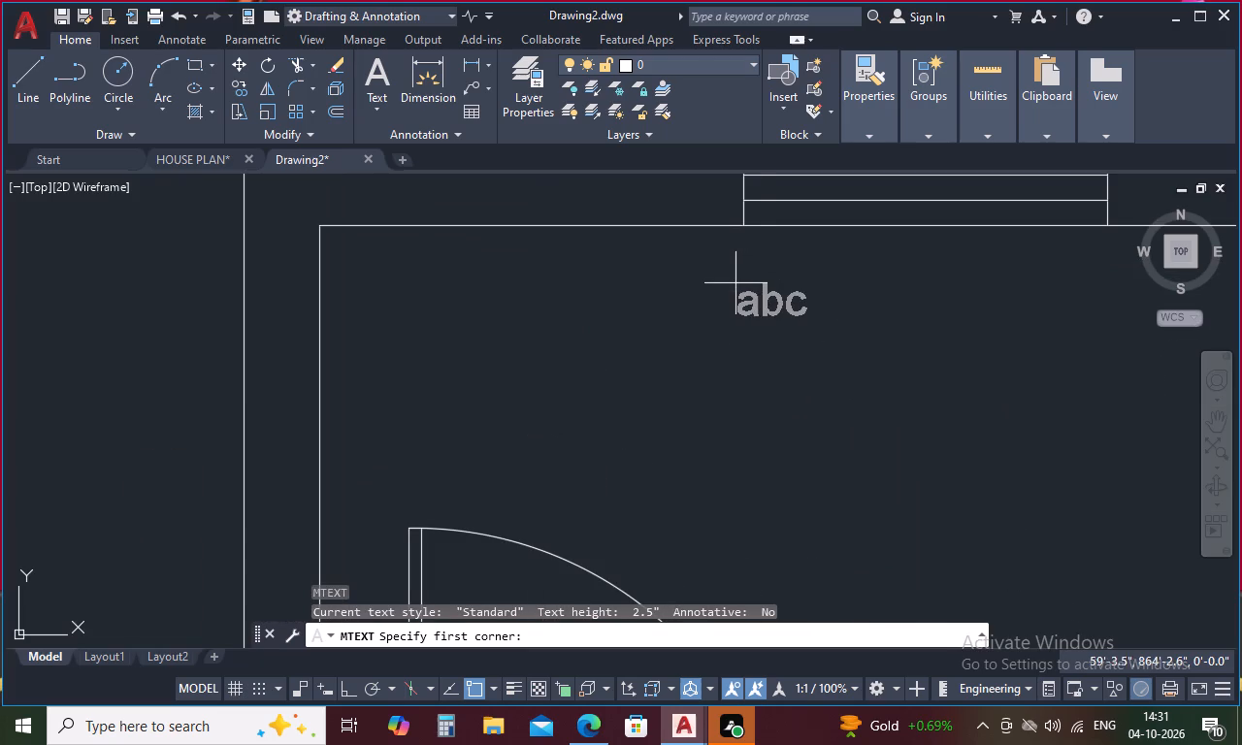
pyautogui.scroll(-4, 708, 289)
pyautogui.click(707, 297)
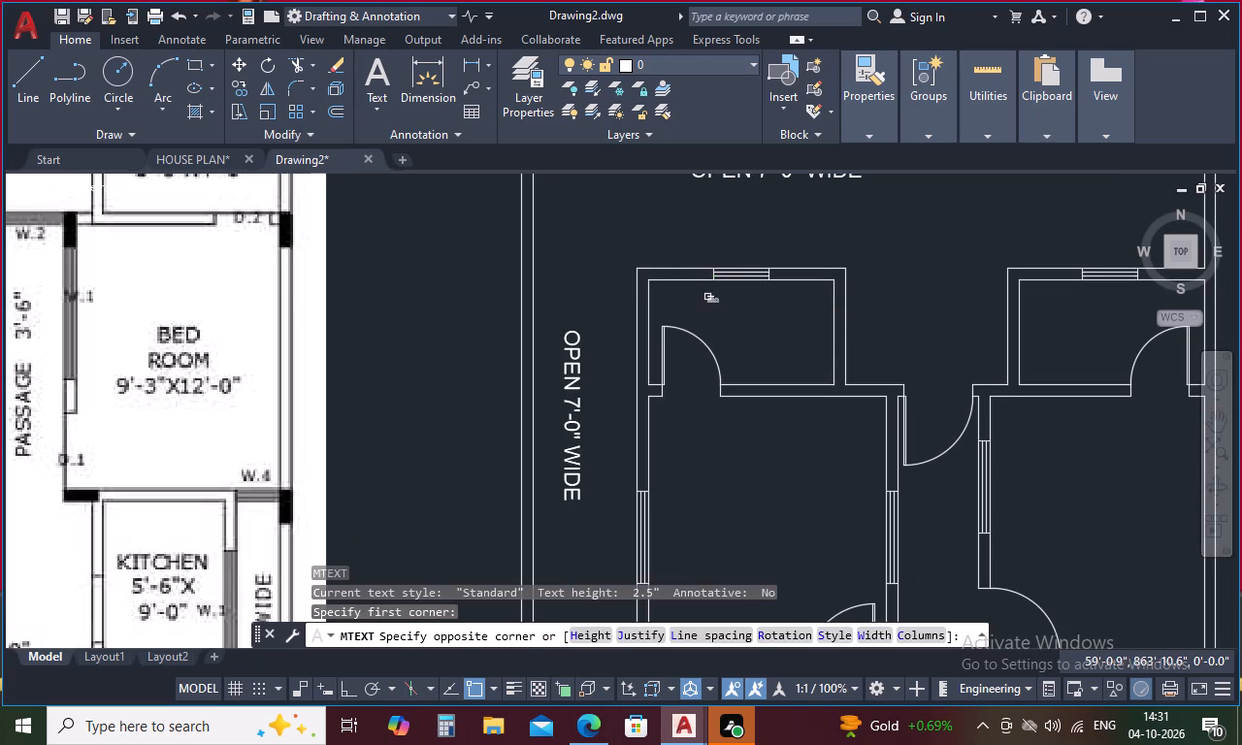
pyautogui.click(820, 341)
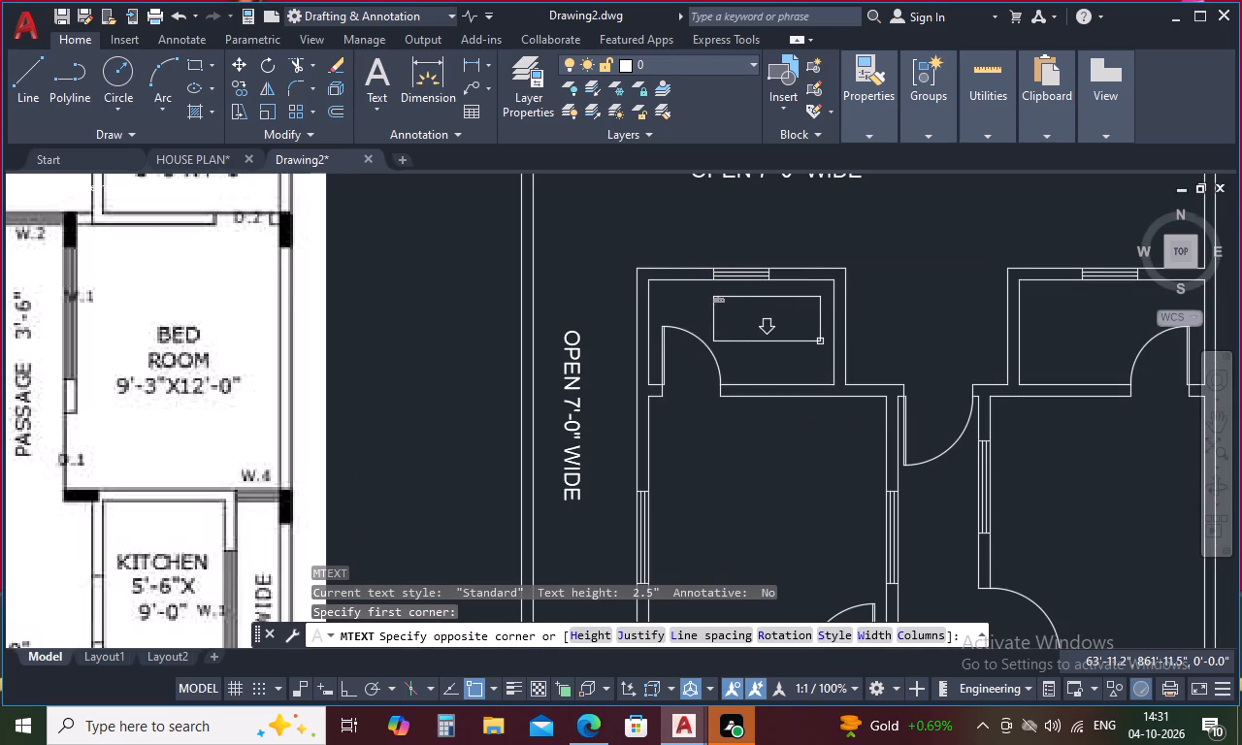
pyautogui.scroll(-3, 815, 345)
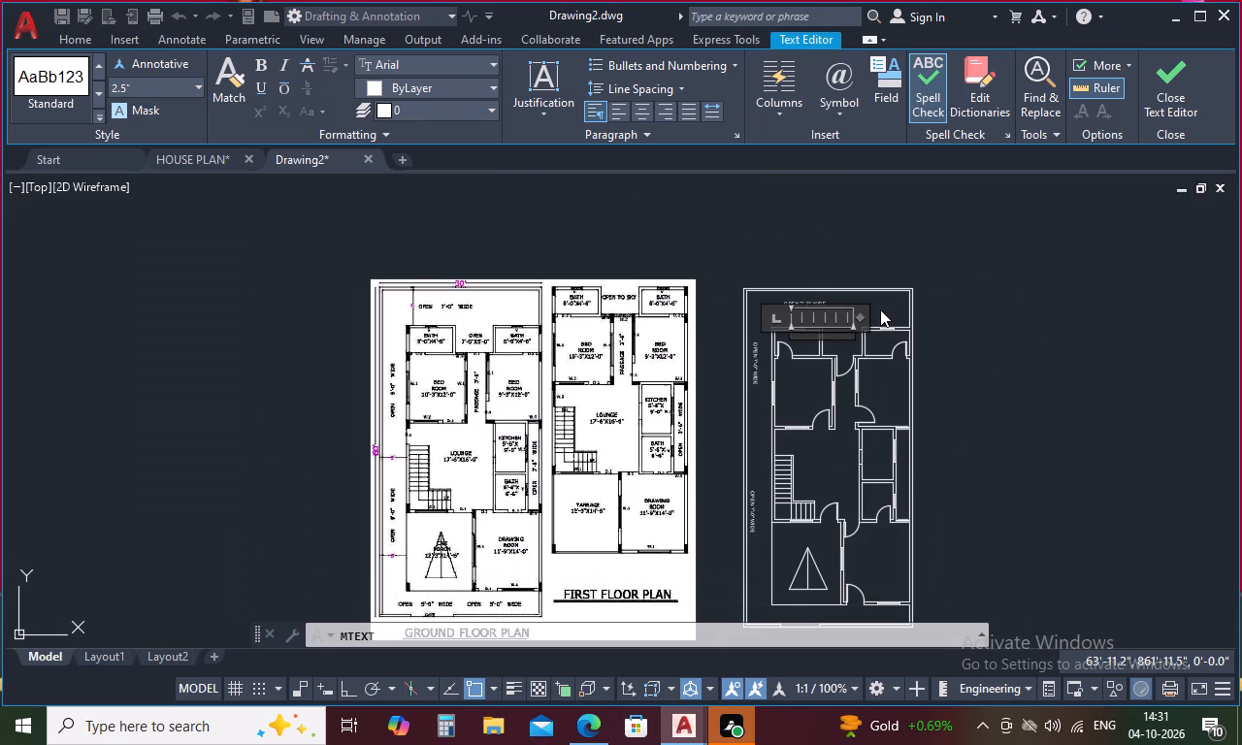
pyautogui.scroll(2, 880, 309)
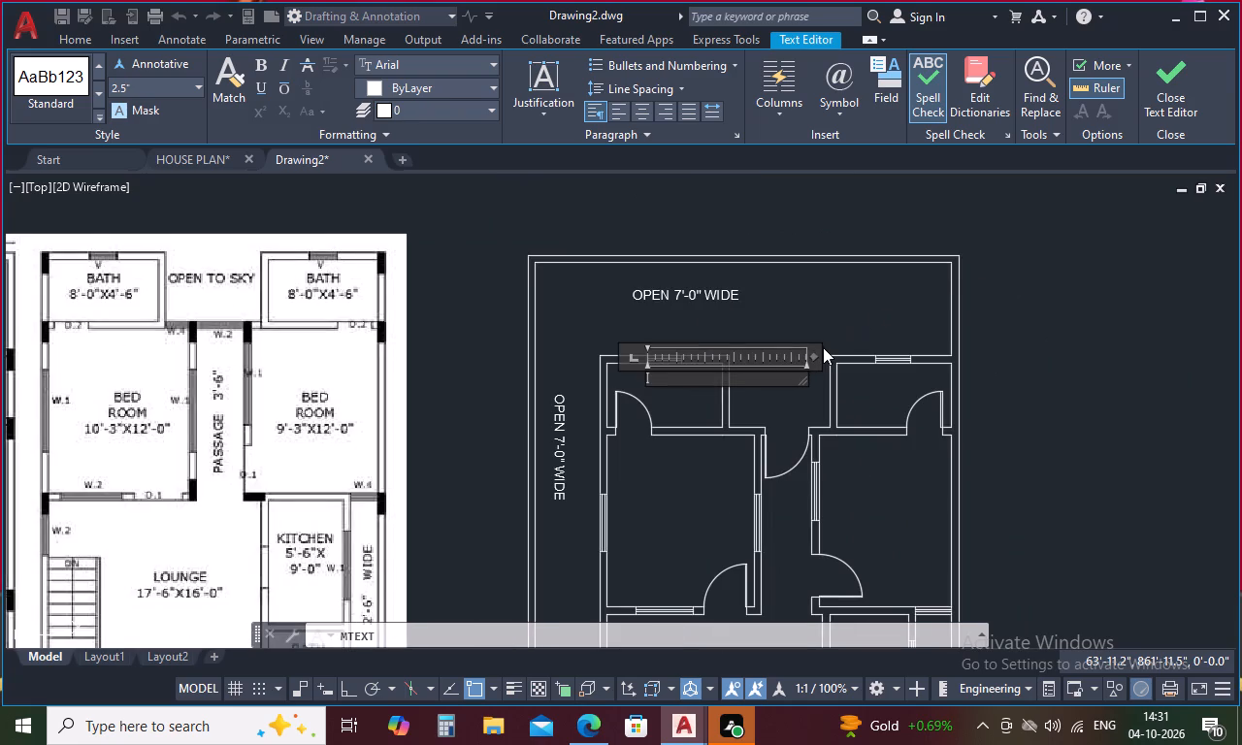
pyautogui.write('BATH')
pyautogui.press('Return')
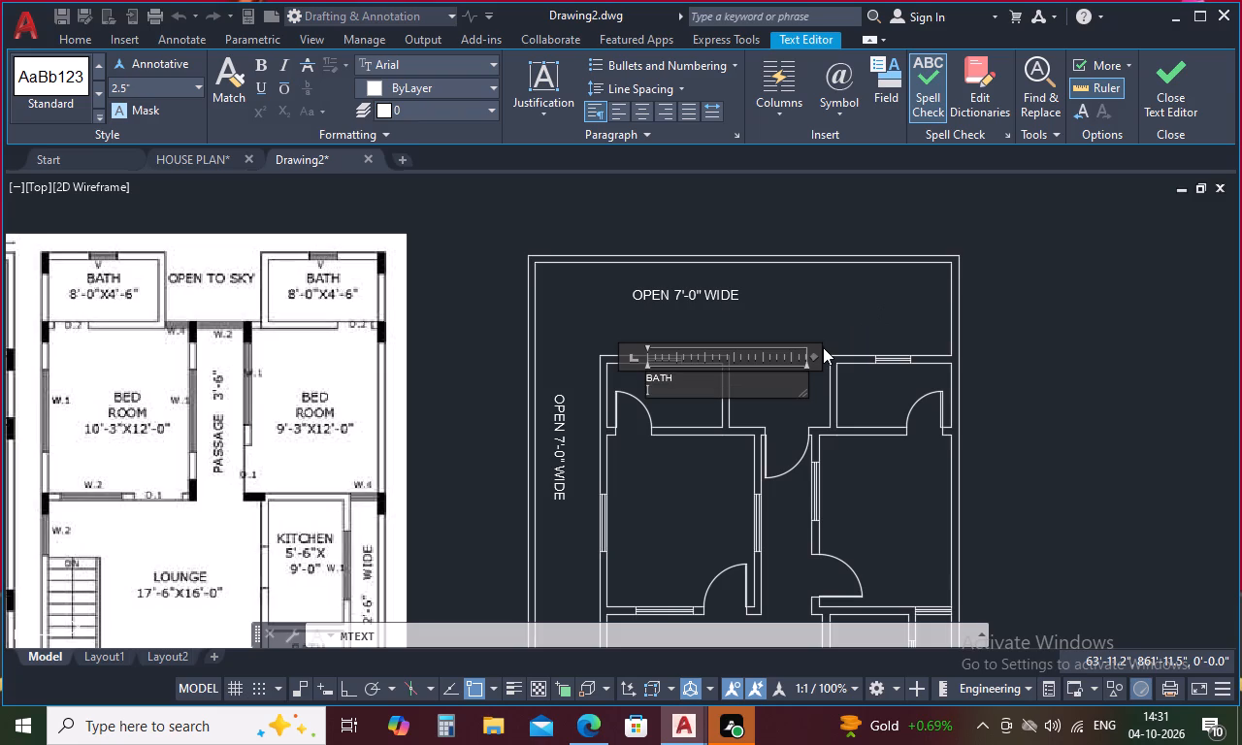
# Add the bath size 8'-0" X 4'-6" from the reference plan as the second line of the label.
pyautogui.scroll(-2, 840, 326)
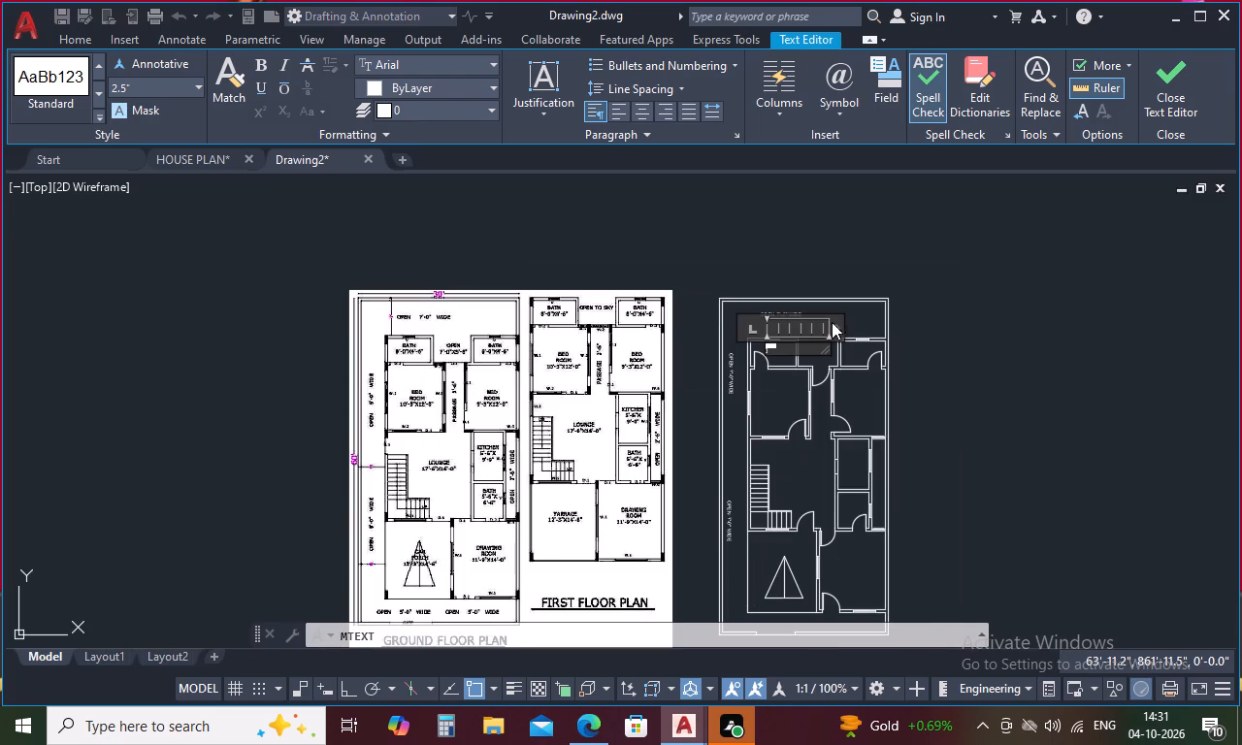
pyautogui.scroll(1, 577, 319)
pyautogui.scroll(2, 284, 361)
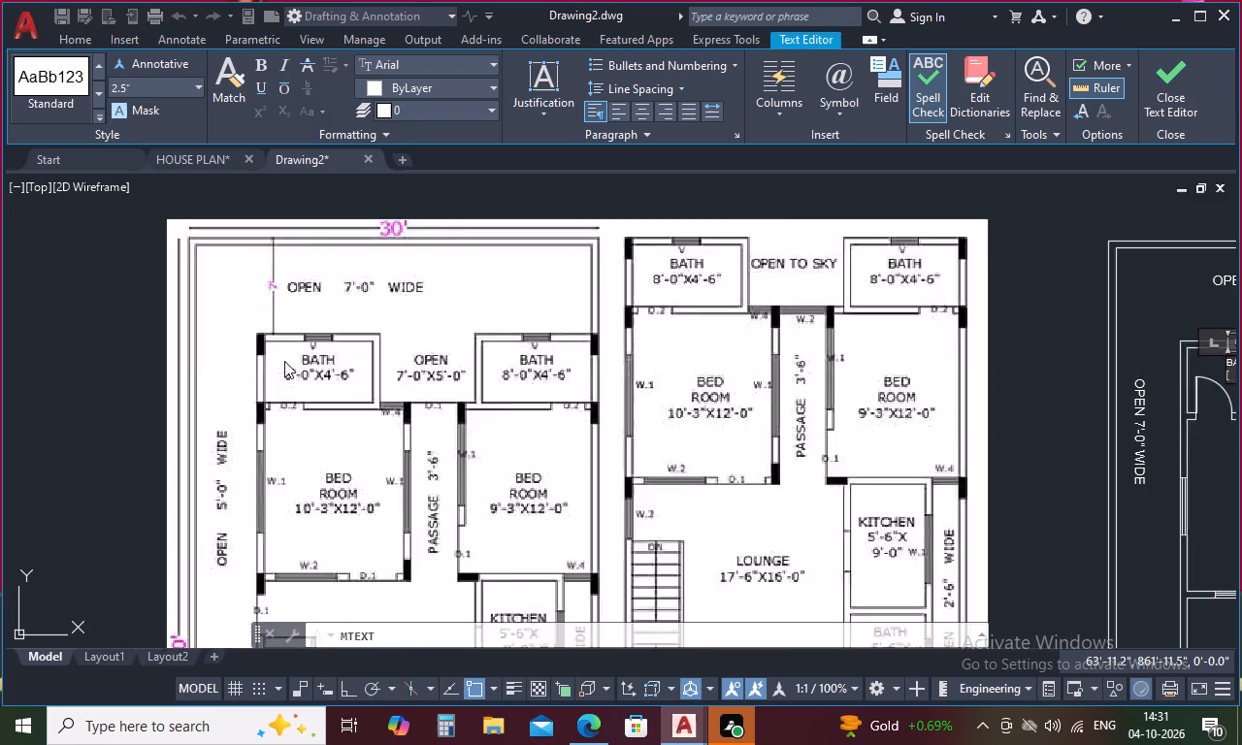
pyautogui.scroll(1, 284, 361)
pyautogui.scroll(-3, 283, 358)
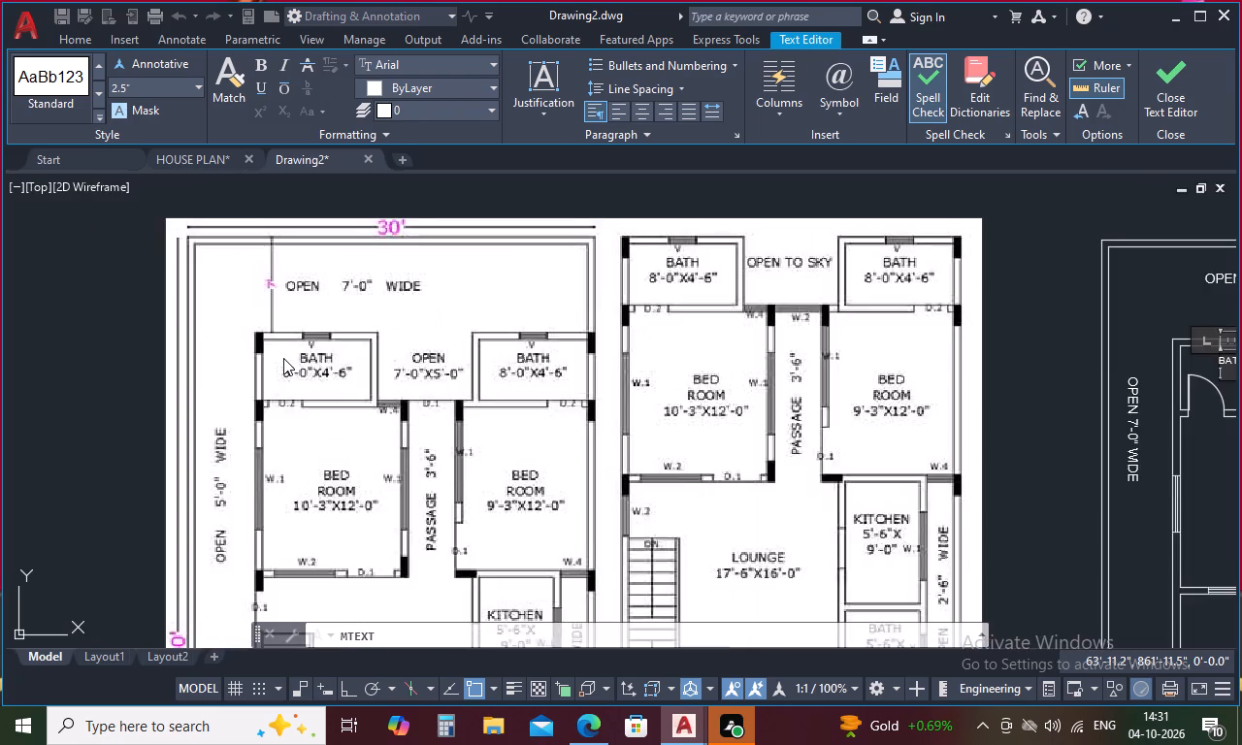
pyautogui.scroll(-3, 283, 358)
pyautogui.scroll(2, 668, 340)
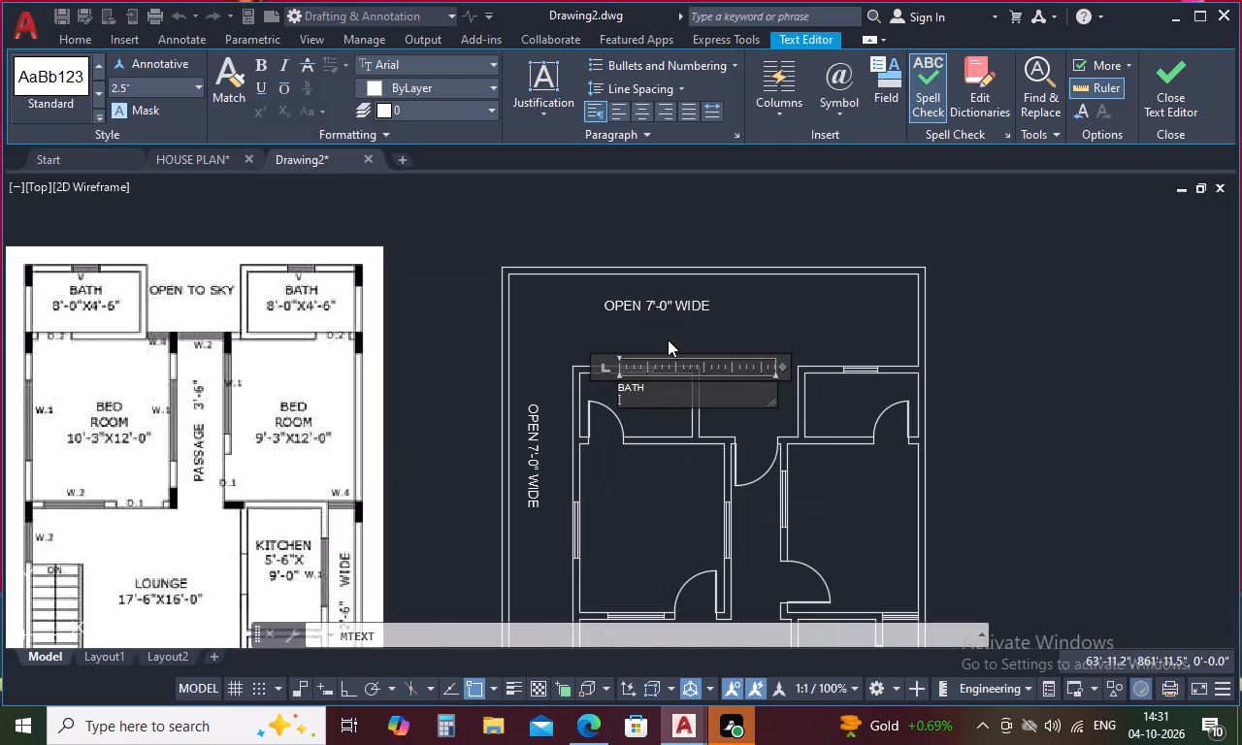
pyautogui.press('8')
pyautogui.press("'")
pyautogui.scroll(-3, 636, 375)
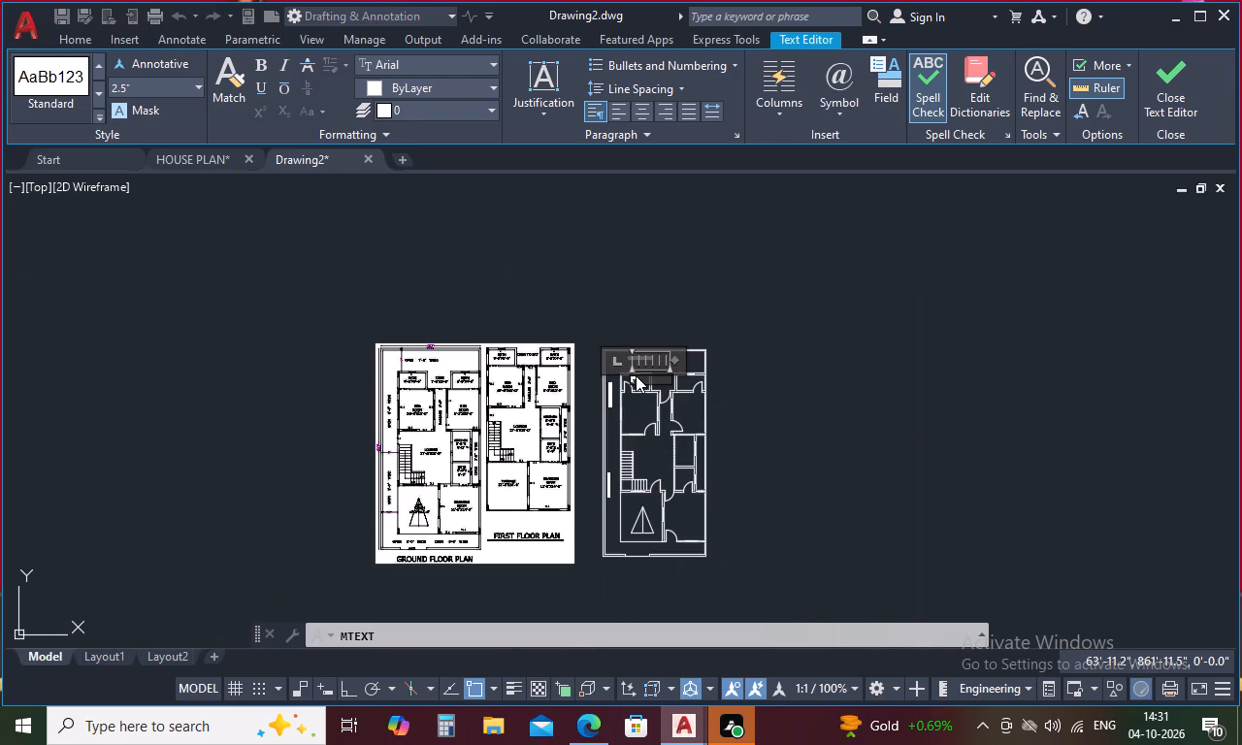
pyautogui.scroll(2, 441, 370)
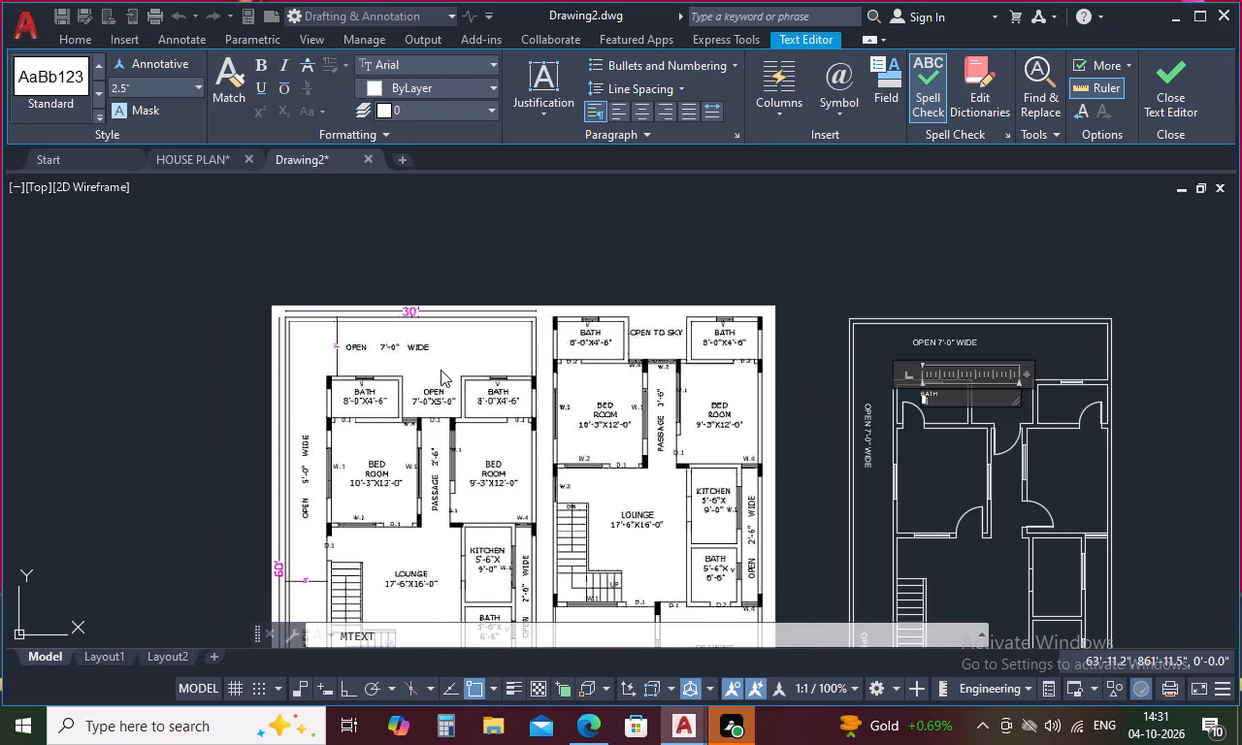
pyautogui.scroll(-1, 441, 370)
pyautogui.scroll(2, 759, 390)
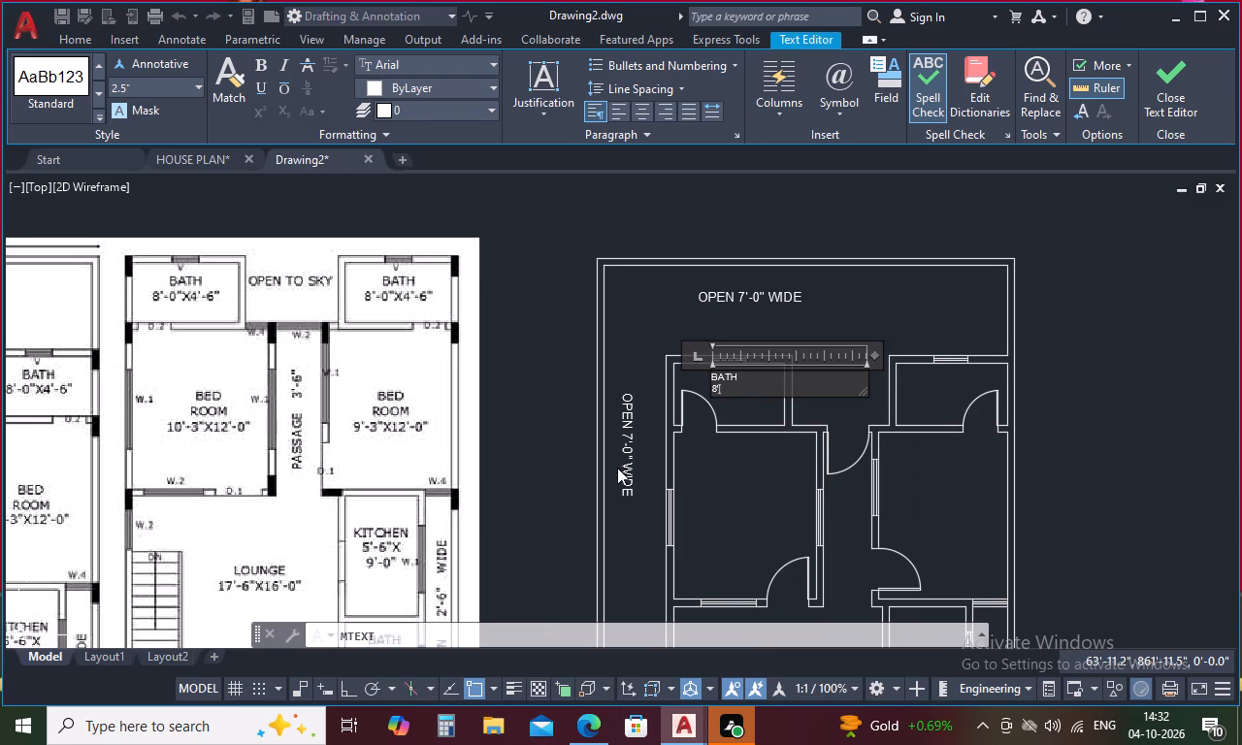
pyautogui.write('-0')
pyautogui.write('" X')
pyautogui.press('space')
pyautogui.scroll(-2, 483, 432)
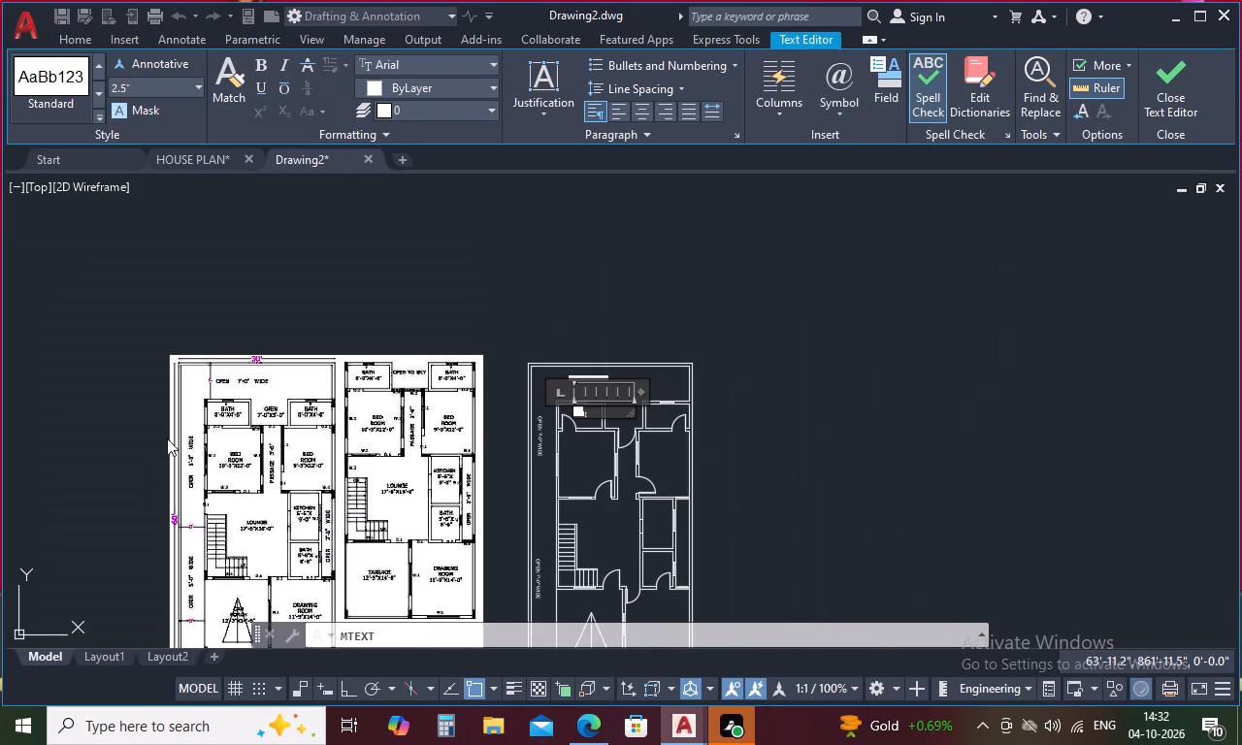
pyautogui.scroll(3, 202, 418)
pyautogui.scroll(-3, 248, 406)
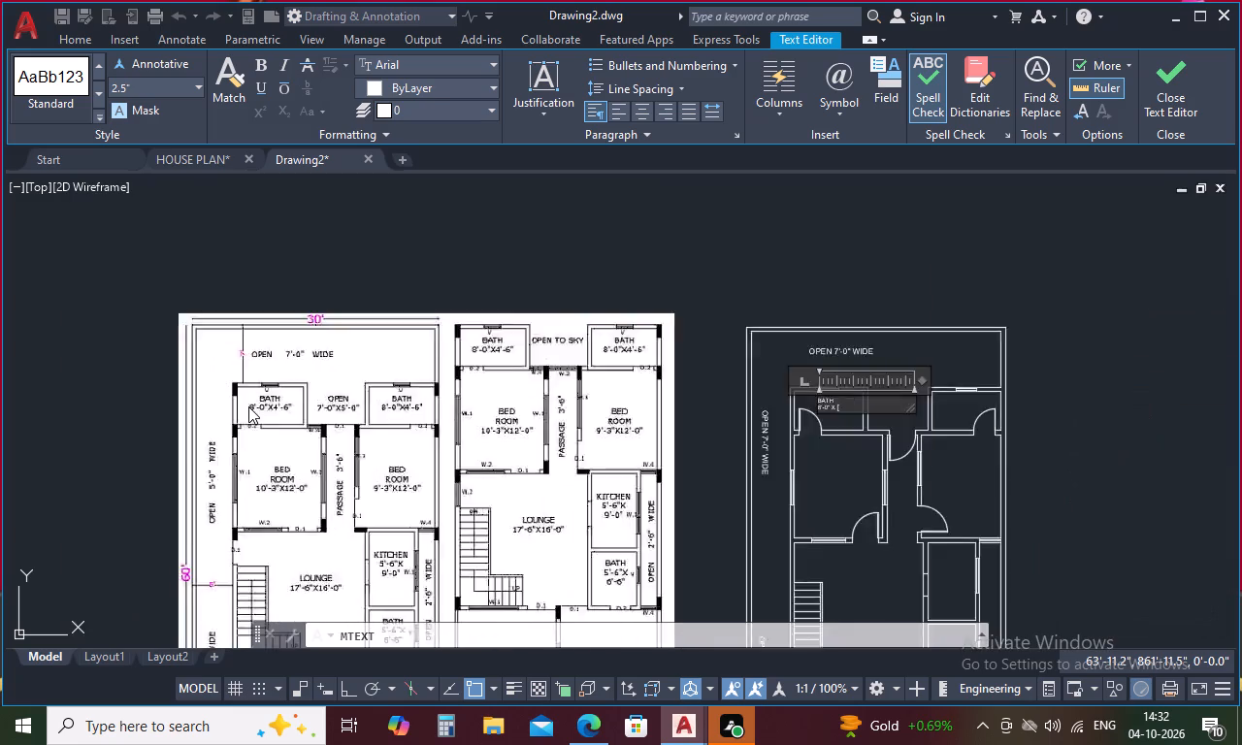
pyautogui.scroll(3, 662, 405)
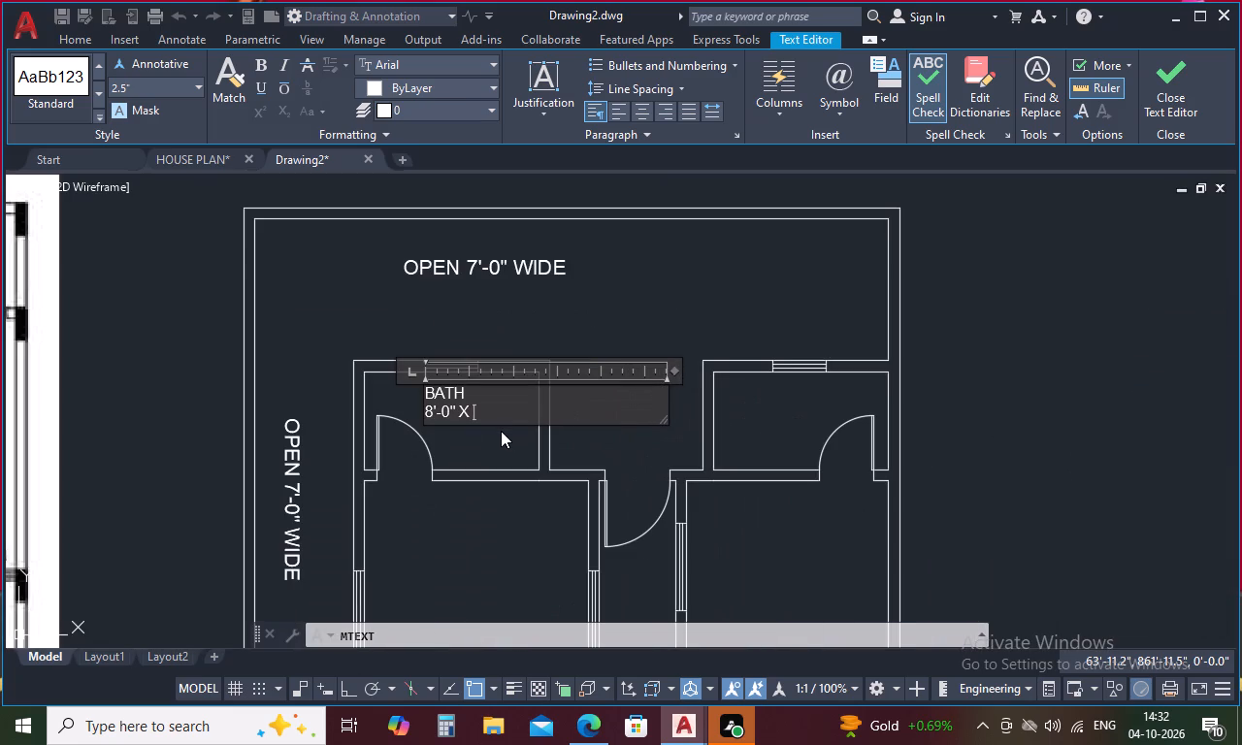
pyautogui.press('4')
pyautogui.press("'")
pyautogui.press('-')
pyautogui.press('6')
pyautogui.hotkey('shift', '"')
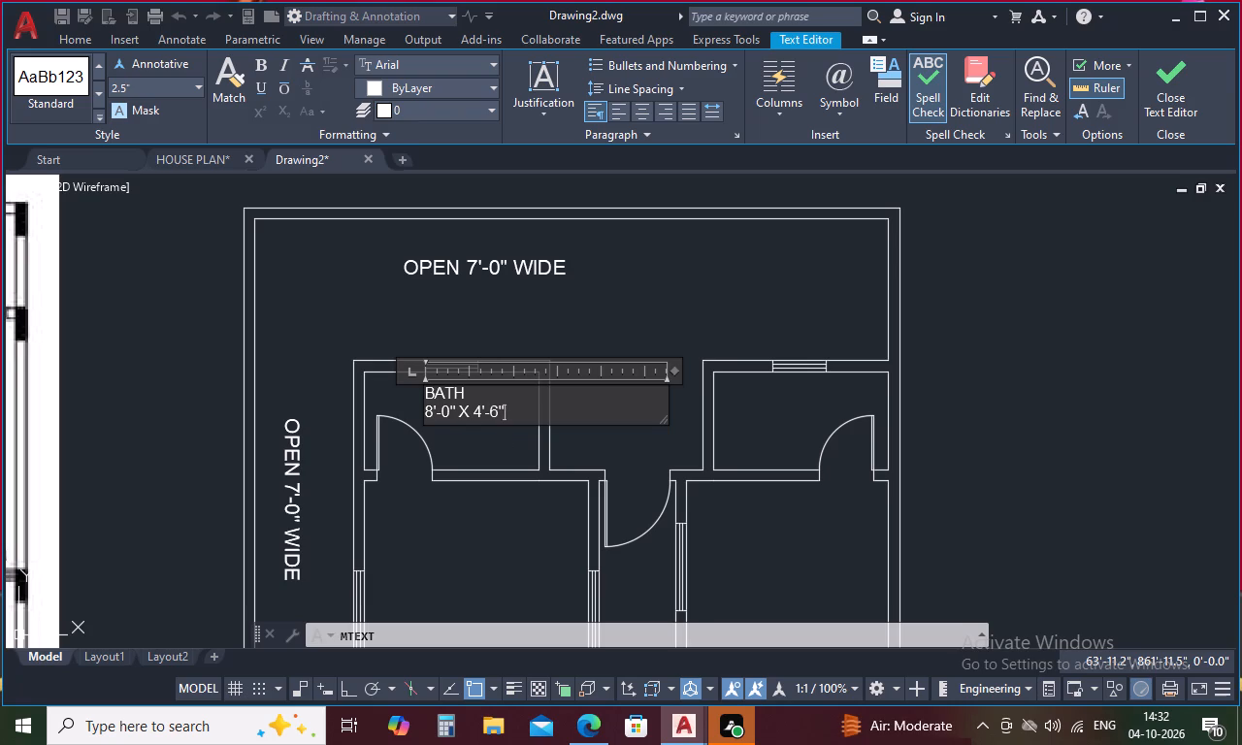
# Centre-align both lines of the BATH label and finish editing it.
pyautogui.moveTo(526, 415); pyautogui.dragTo(357, 391)
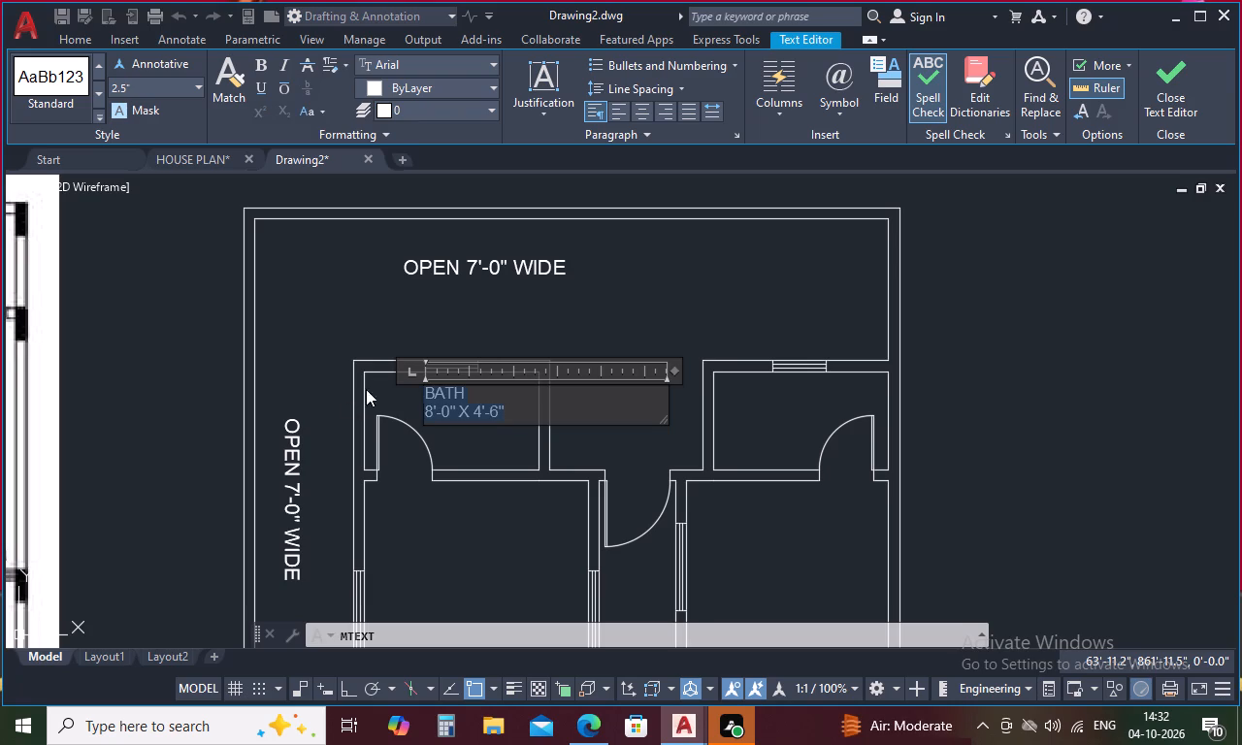
pyautogui.click(639, 111)
pyautogui.click(621, 319)
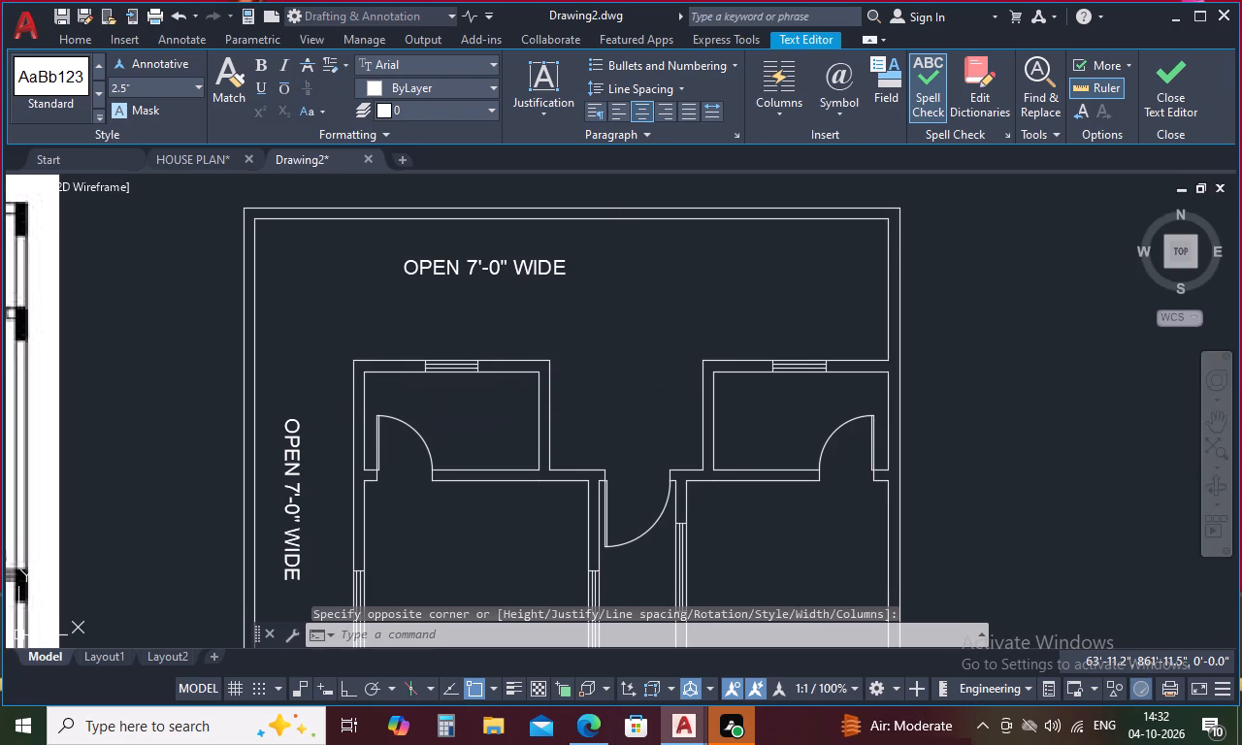
# Set the text height of both lines of the upper-left BATH label to 8" and finish editing it.
pyautogui.doubleClick(474, 394)
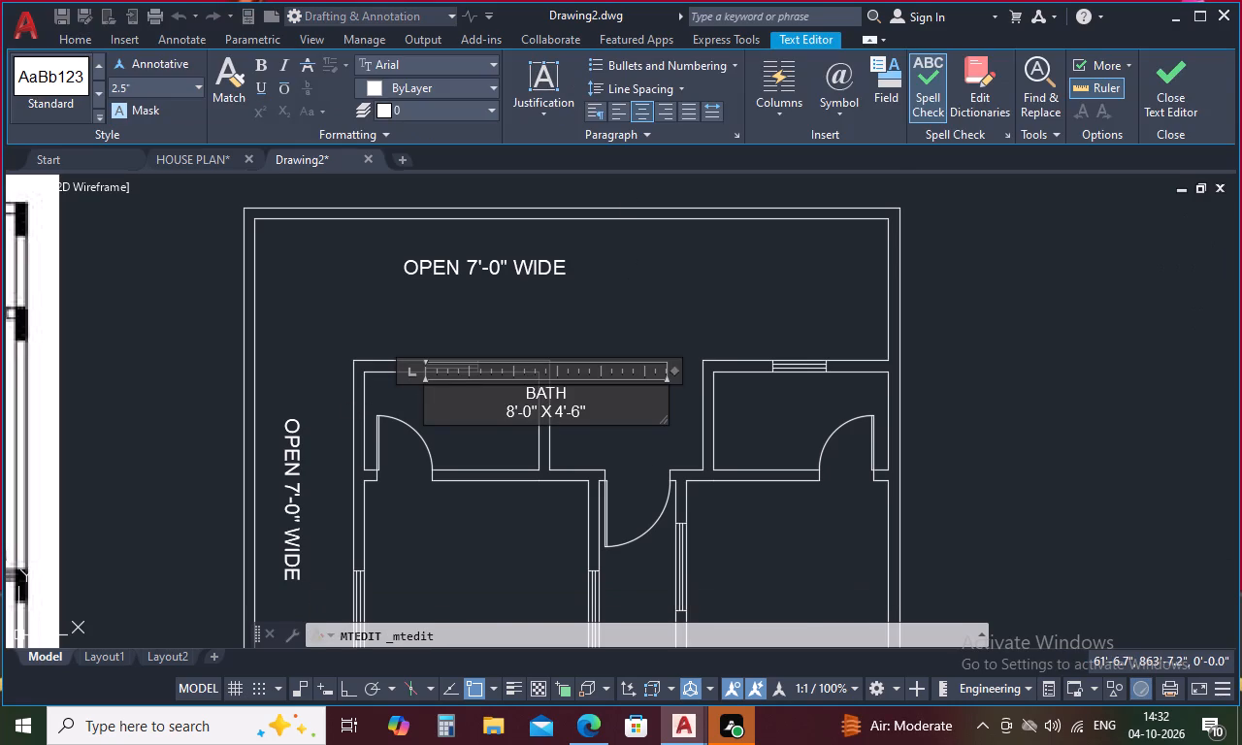
pyautogui.moveTo(606, 418); pyautogui.dragTo(428, 402)
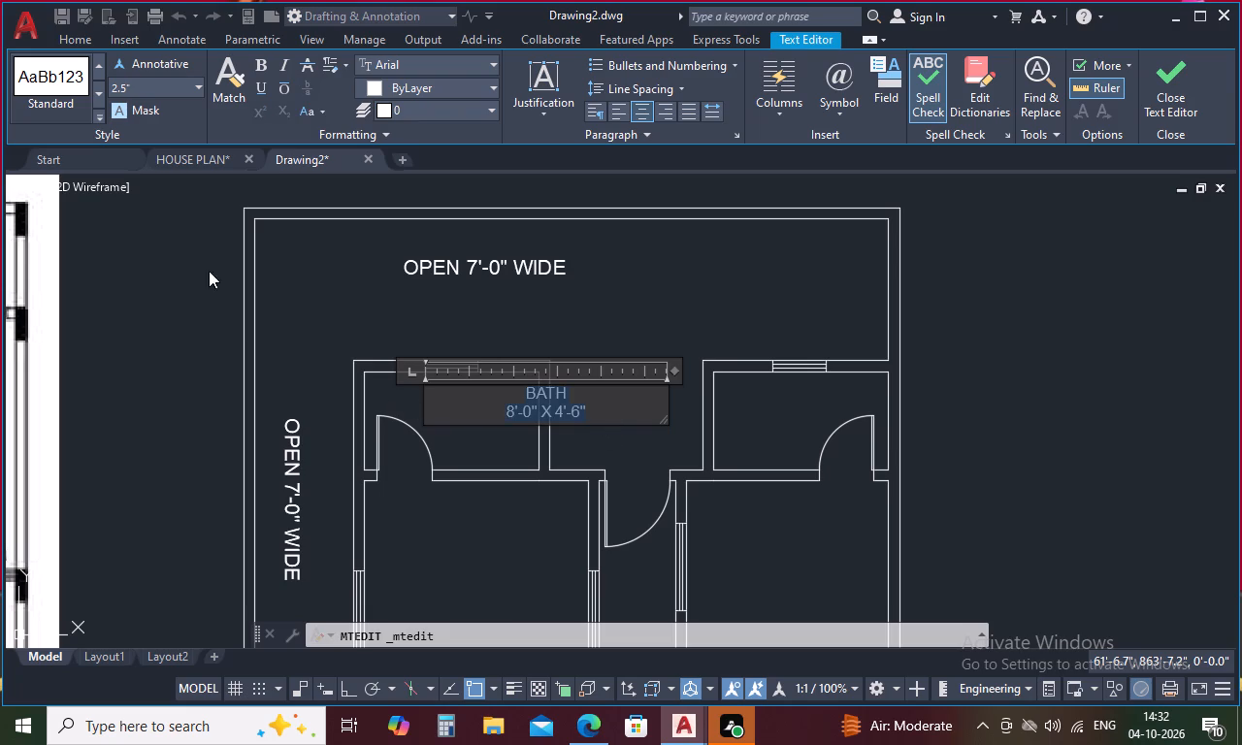
pyautogui.click(143, 85)
pyautogui.press('BackSpace')
pyautogui.press('8')
pyautogui.press('Return')
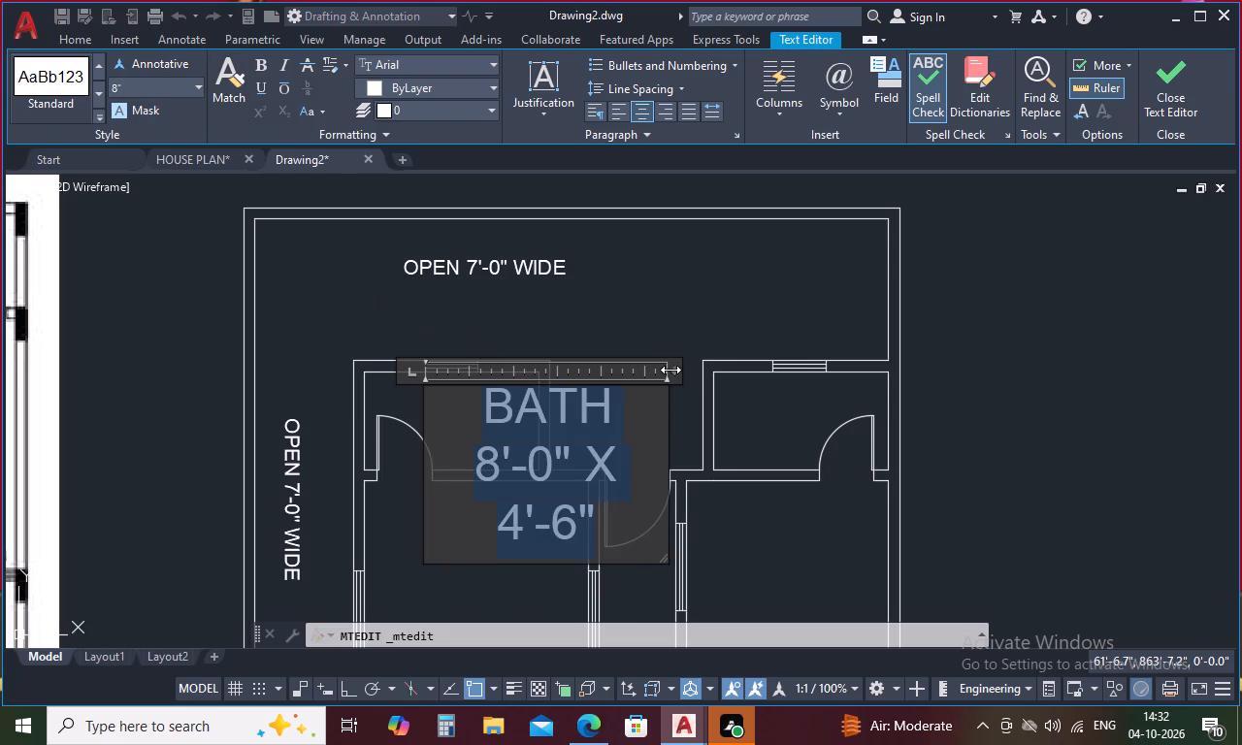
pyautogui.moveTo(670, 370); pyautogui.dragTo(811, 350)
pyautogui.click(723, 306)
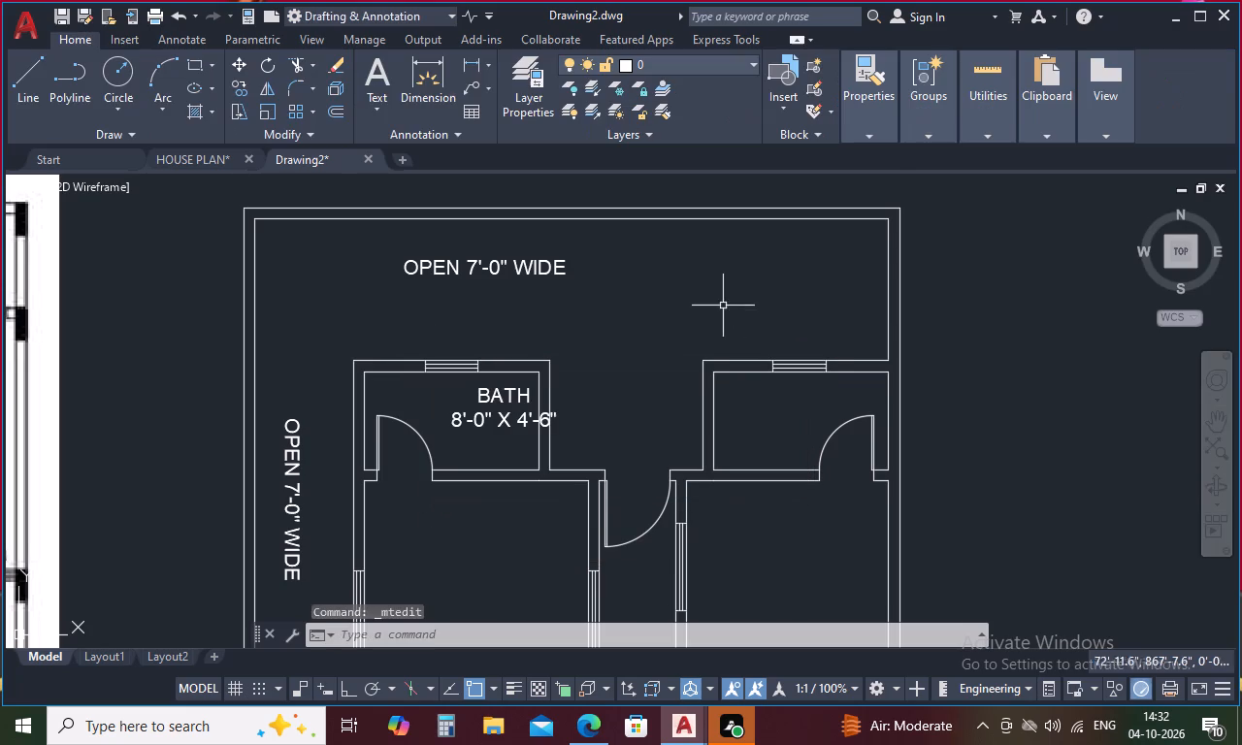
# Copy the resized BATH label of the upper-left bath to the clipboard.
pyautogui.click(495, 397)
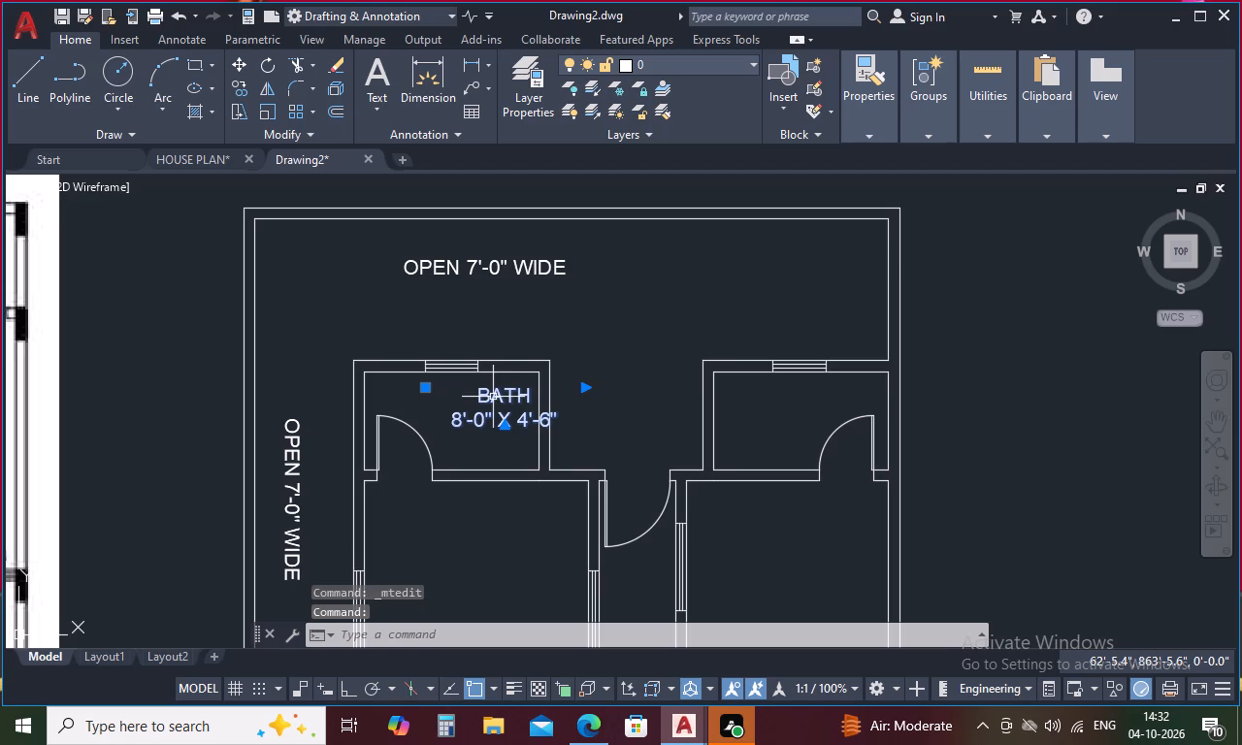
pyautogui.hotkey('ctrl', 'c')
pyautogui.hotkey('ctrl', 'v')
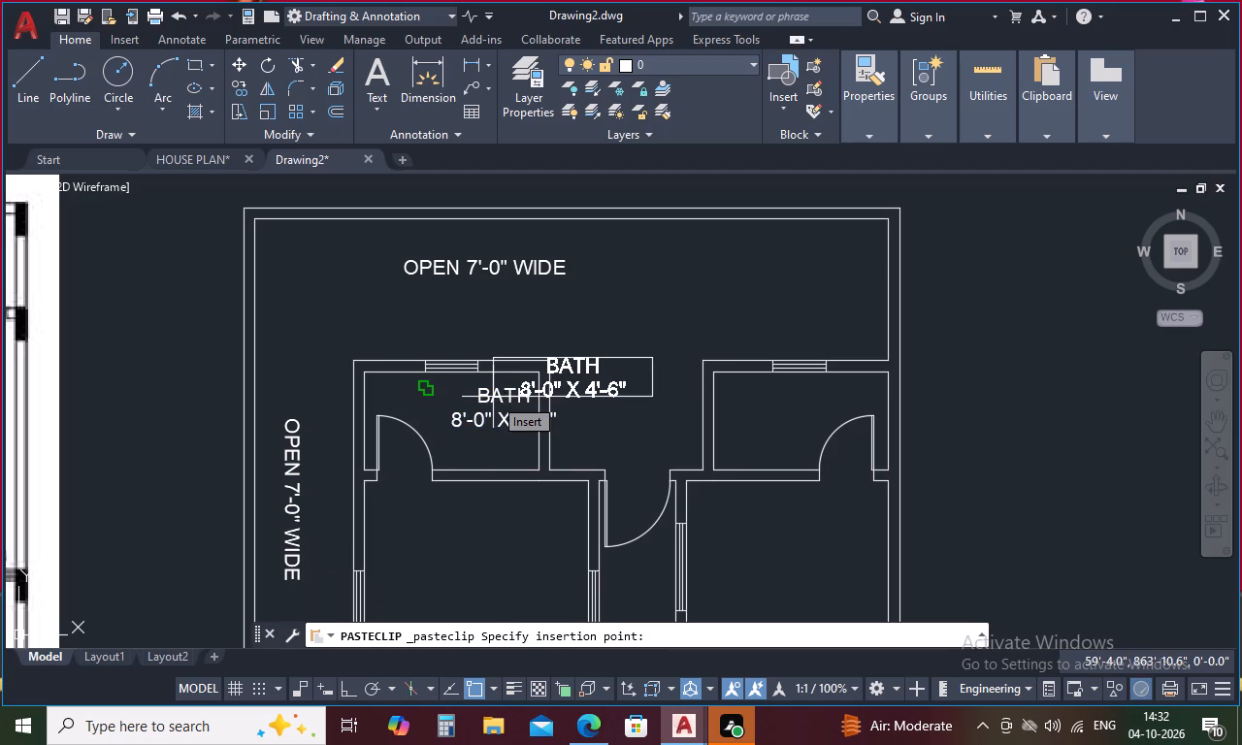
pyautogui.press('Escape')
# Move the BATH label horizontally off the bath's right wall so it sits inside the upper-left bath.
pyautogui.click(493, 397)
pyautogui.rightClick(492, 397)
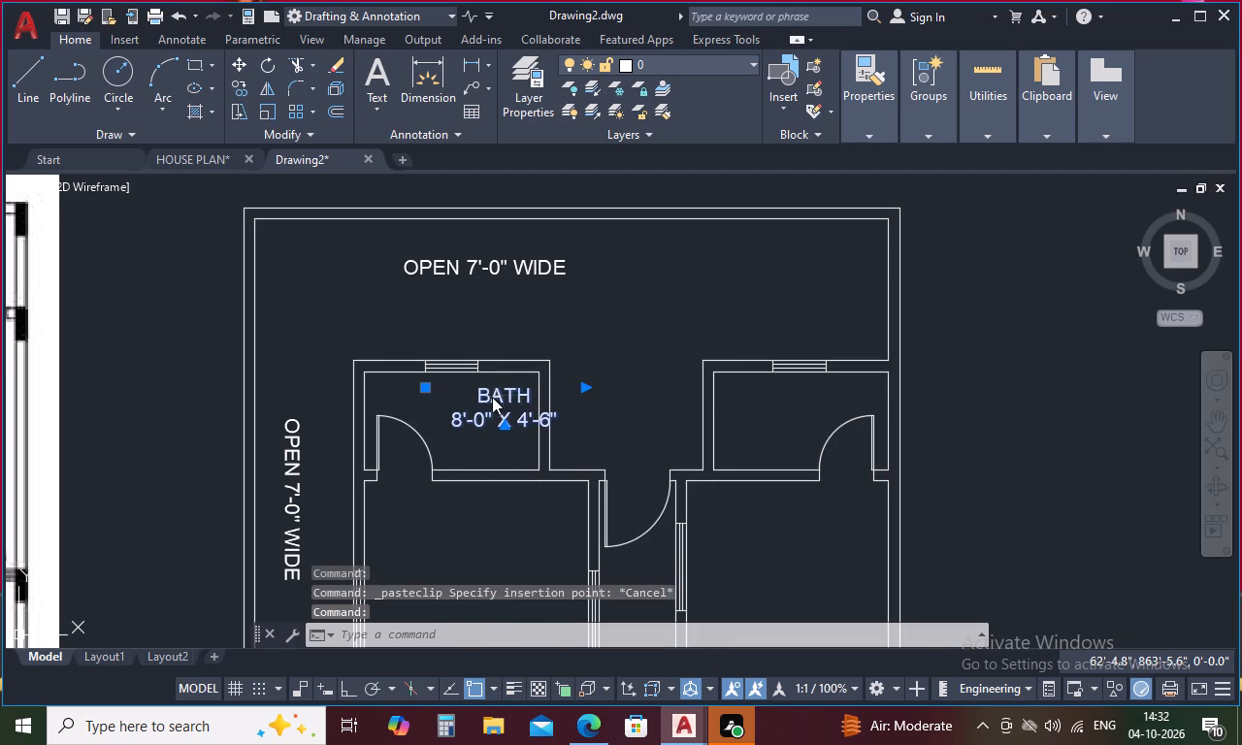
pyautogui.click(546, 373)
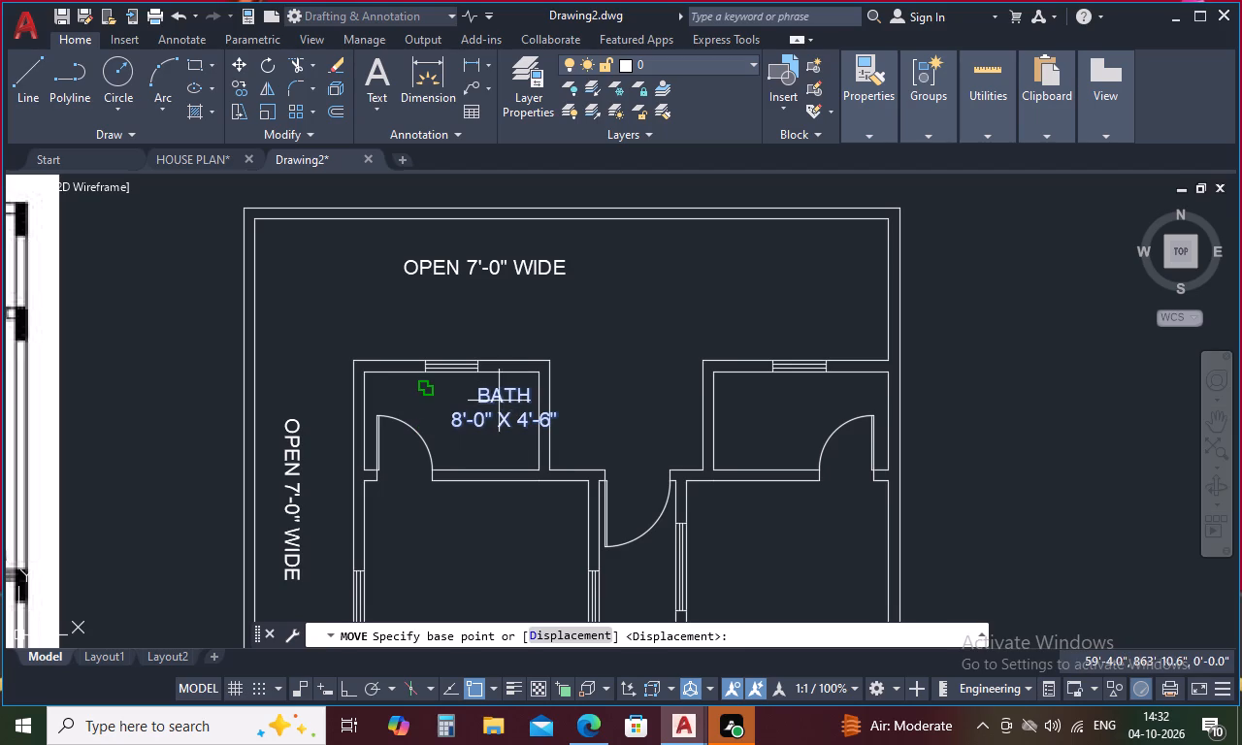
pyautogui.click(500, 400)
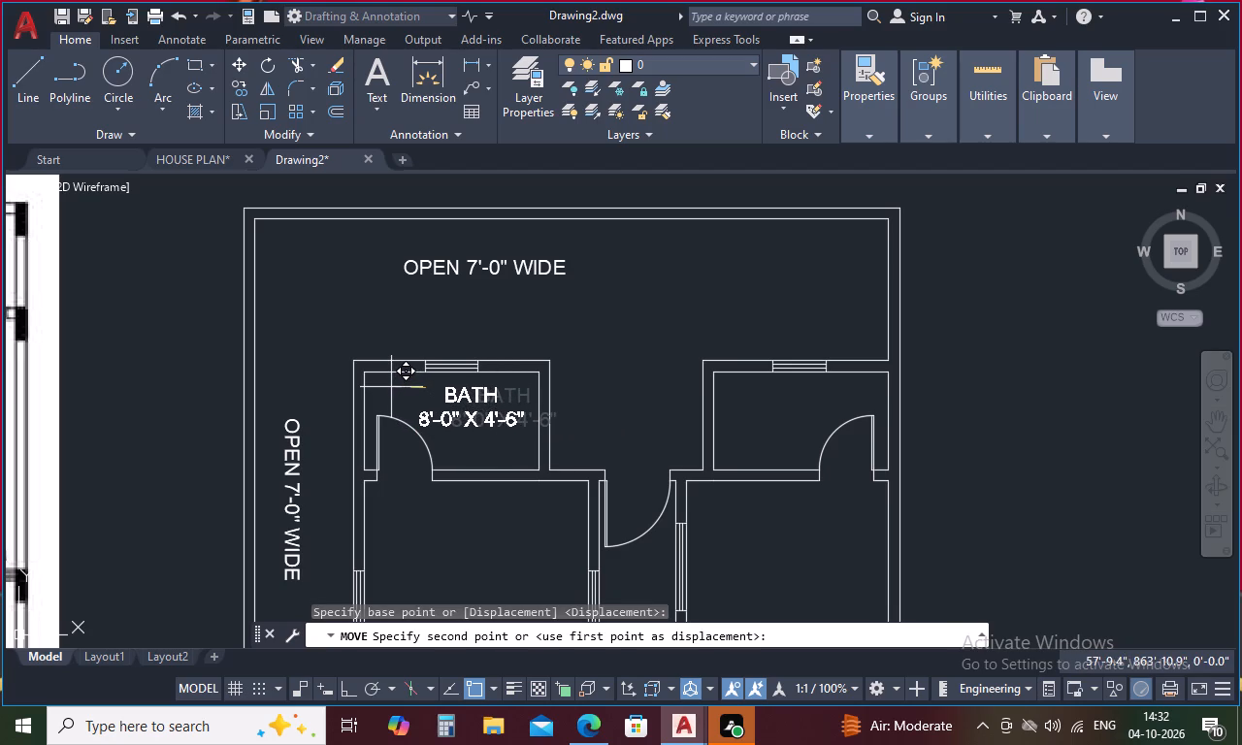
pyautogui.click(391, 387)
# Paste the copied BATH 8'-0" X 4'-6" label inside the upper-right bath, below its window.
pyautogui.scroll(-4, 558, 387)
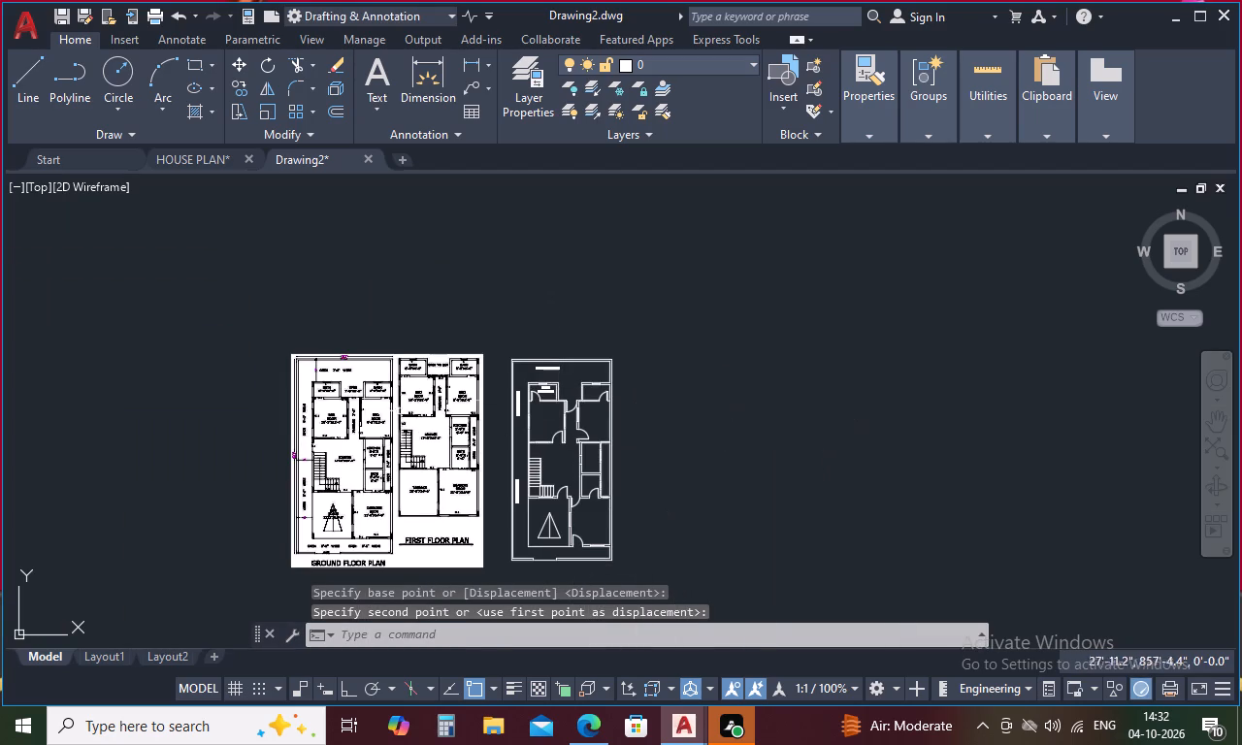
pyautogui.scroll(3, 310, 402)
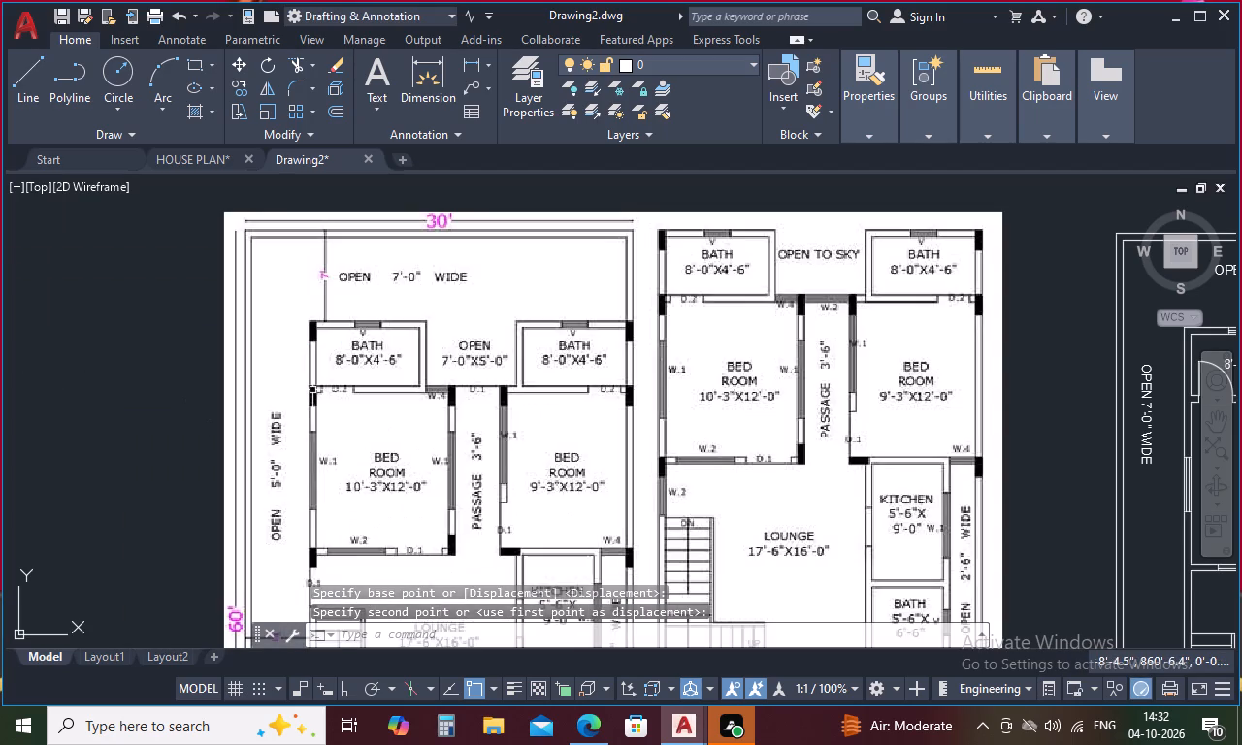
pyautogui.scroll(-3, 312, 390)
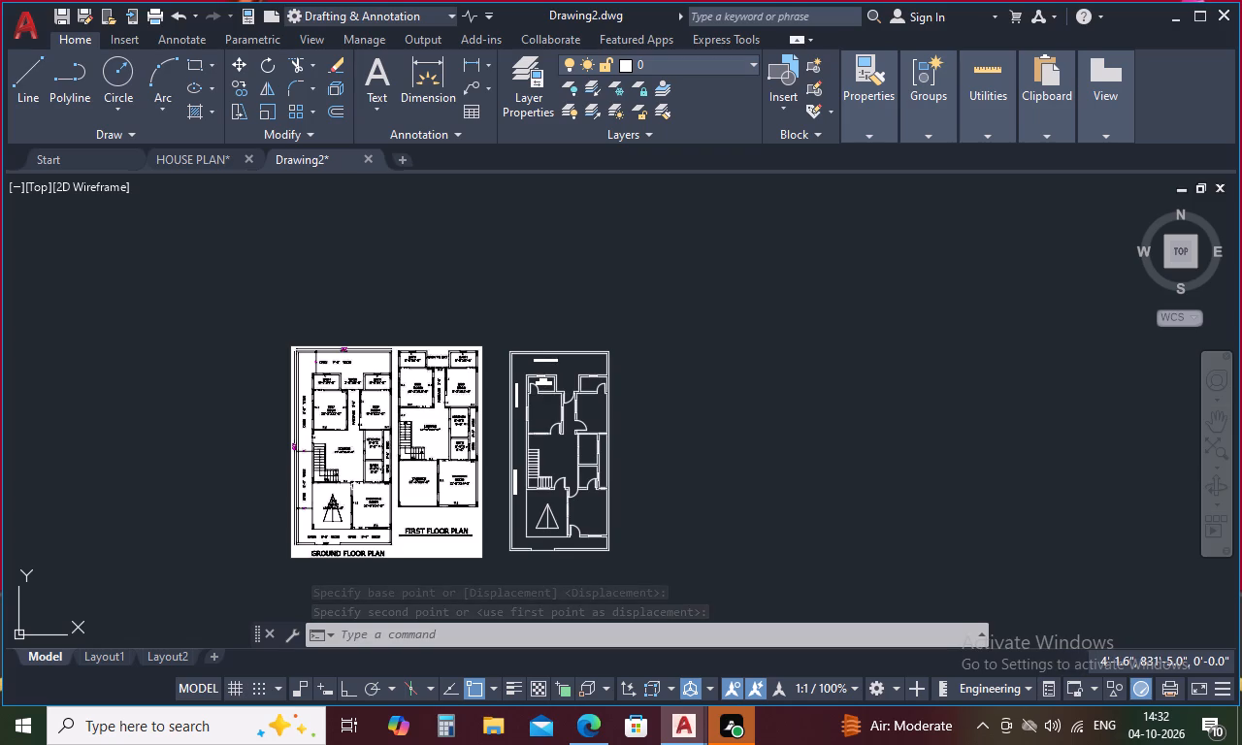
pyautogui.hotkey('ctrl', 'v')
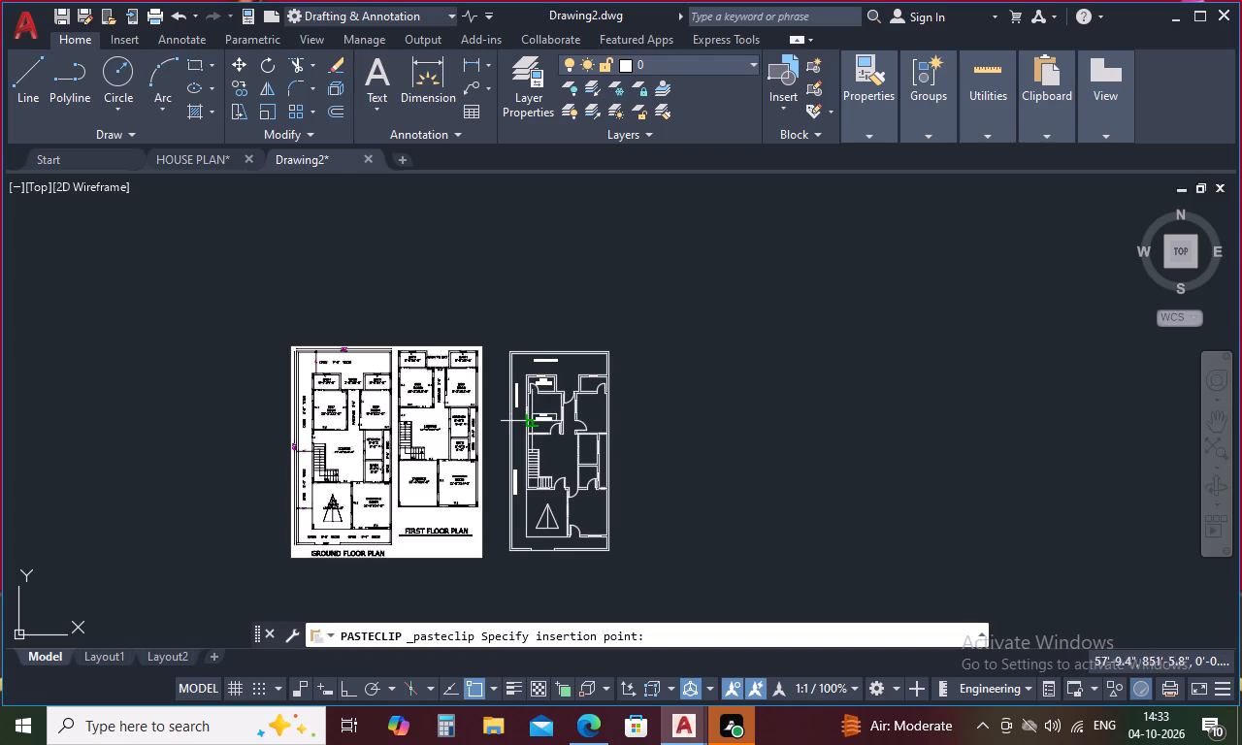
pyautogui.scroll(5, 579, 376)
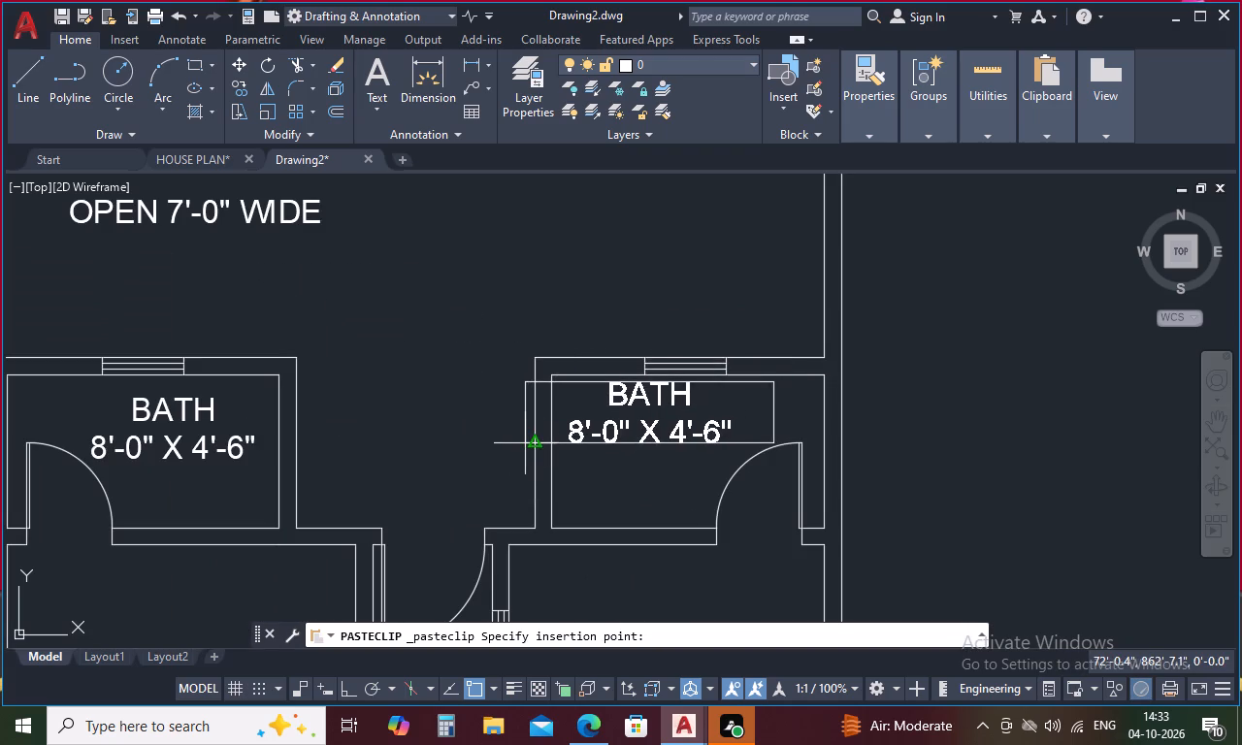
pyautogui.click(527, 449)
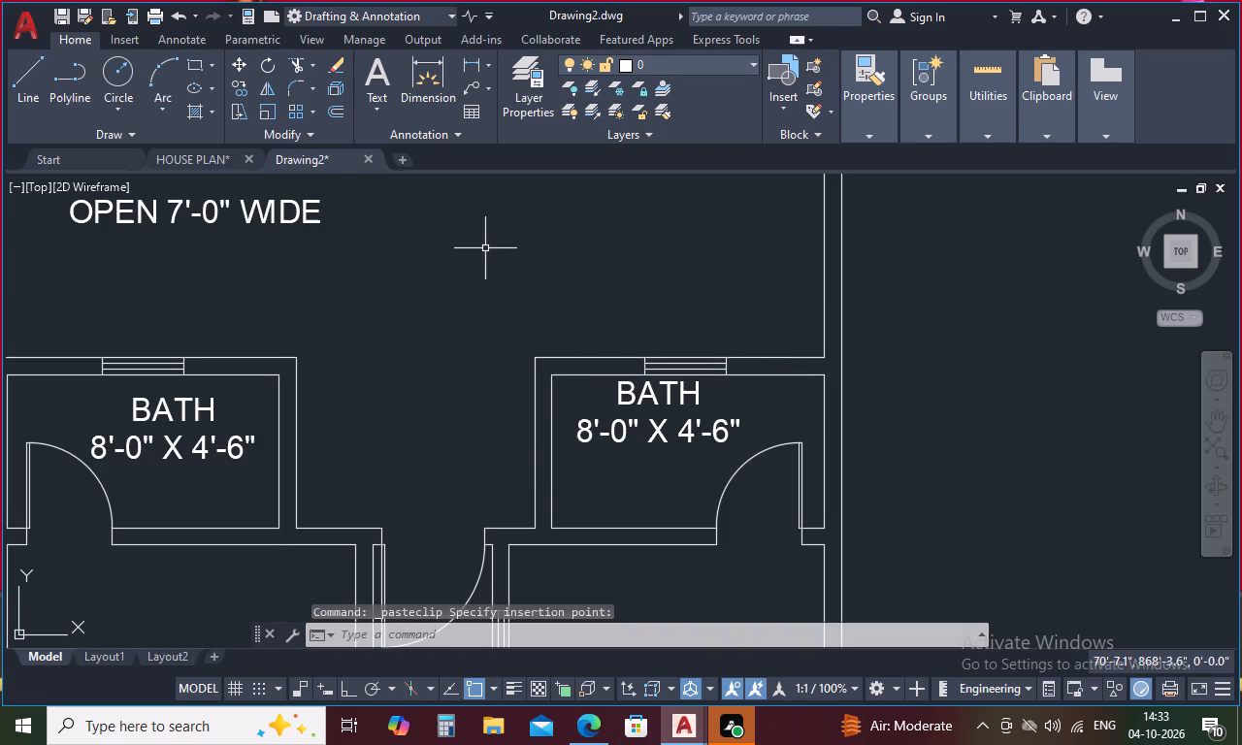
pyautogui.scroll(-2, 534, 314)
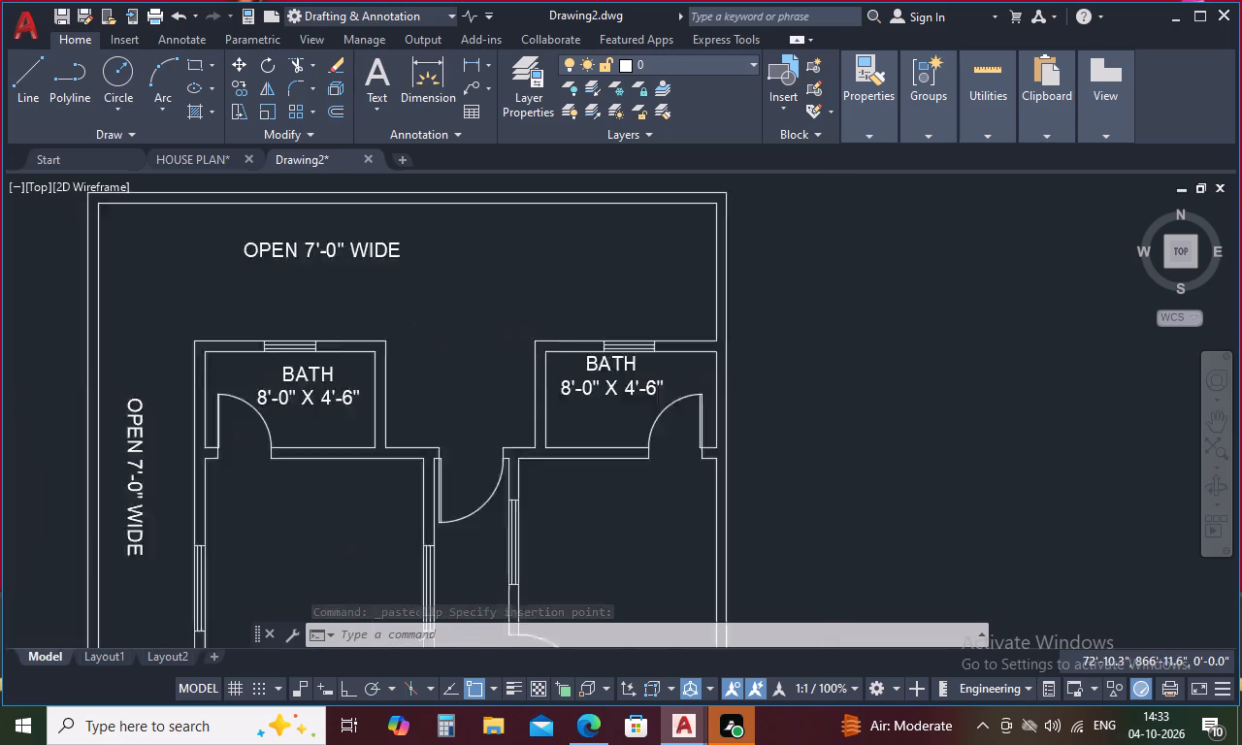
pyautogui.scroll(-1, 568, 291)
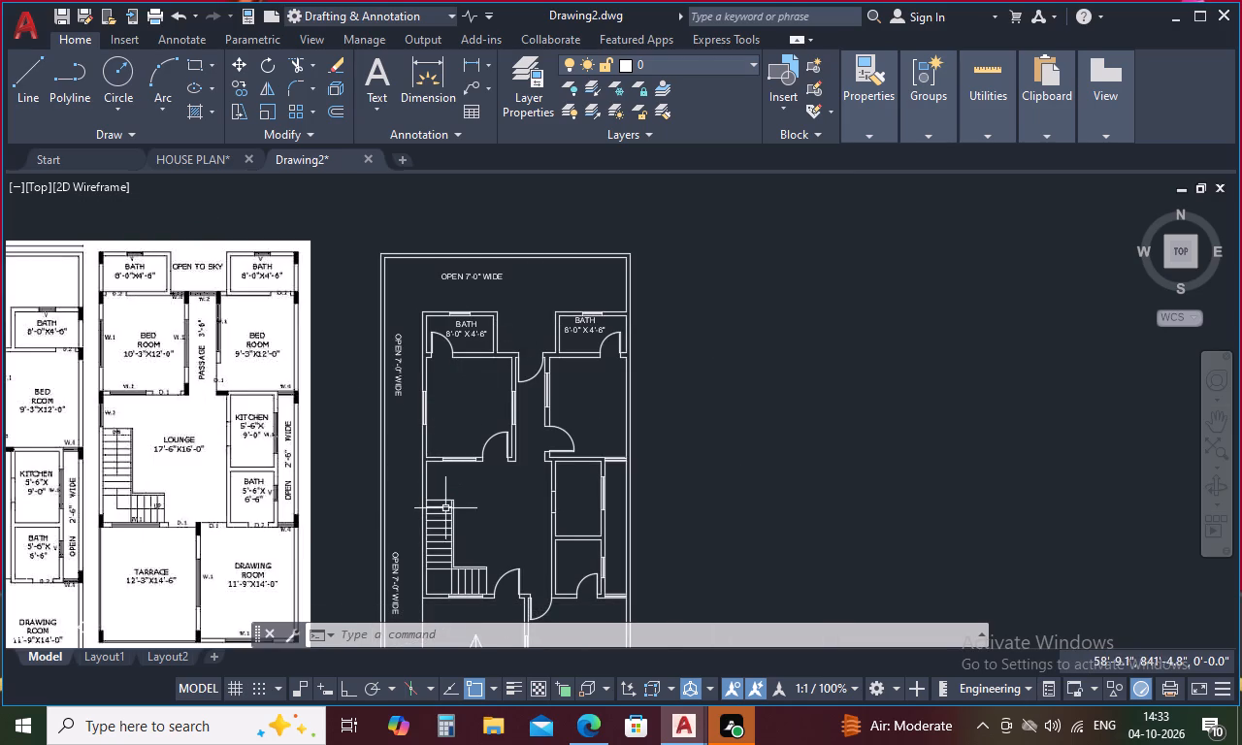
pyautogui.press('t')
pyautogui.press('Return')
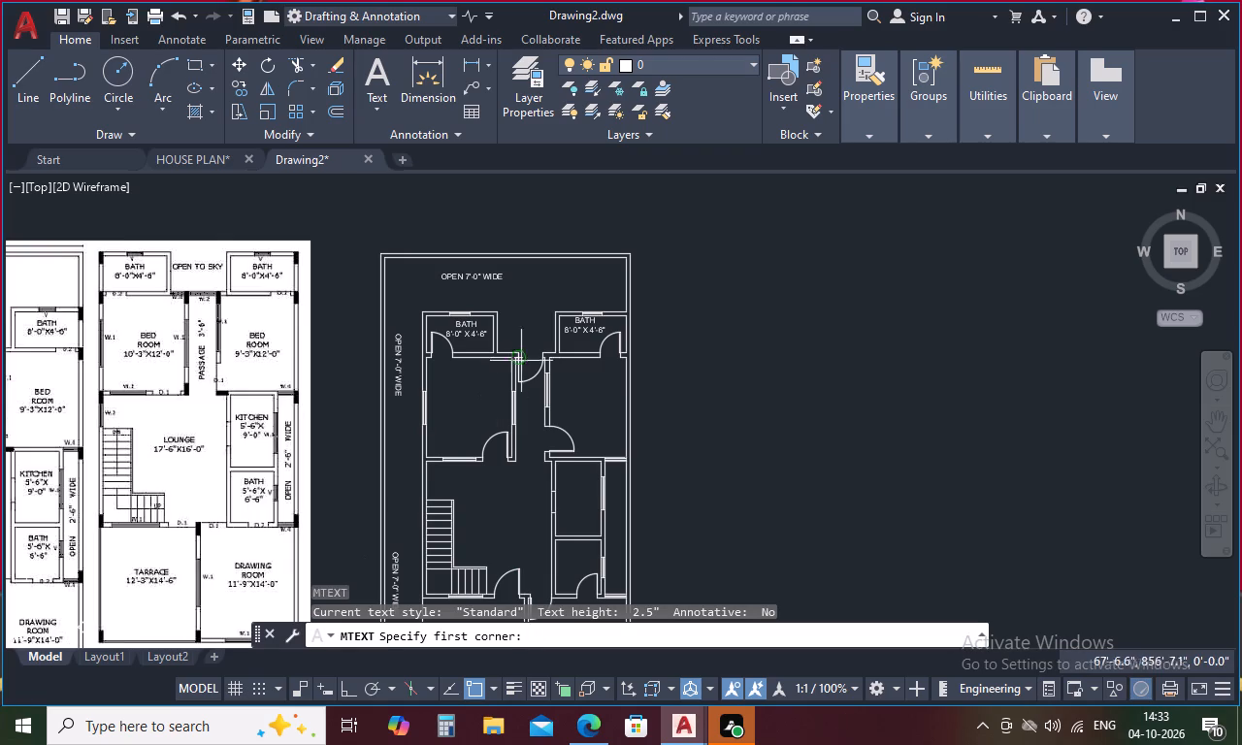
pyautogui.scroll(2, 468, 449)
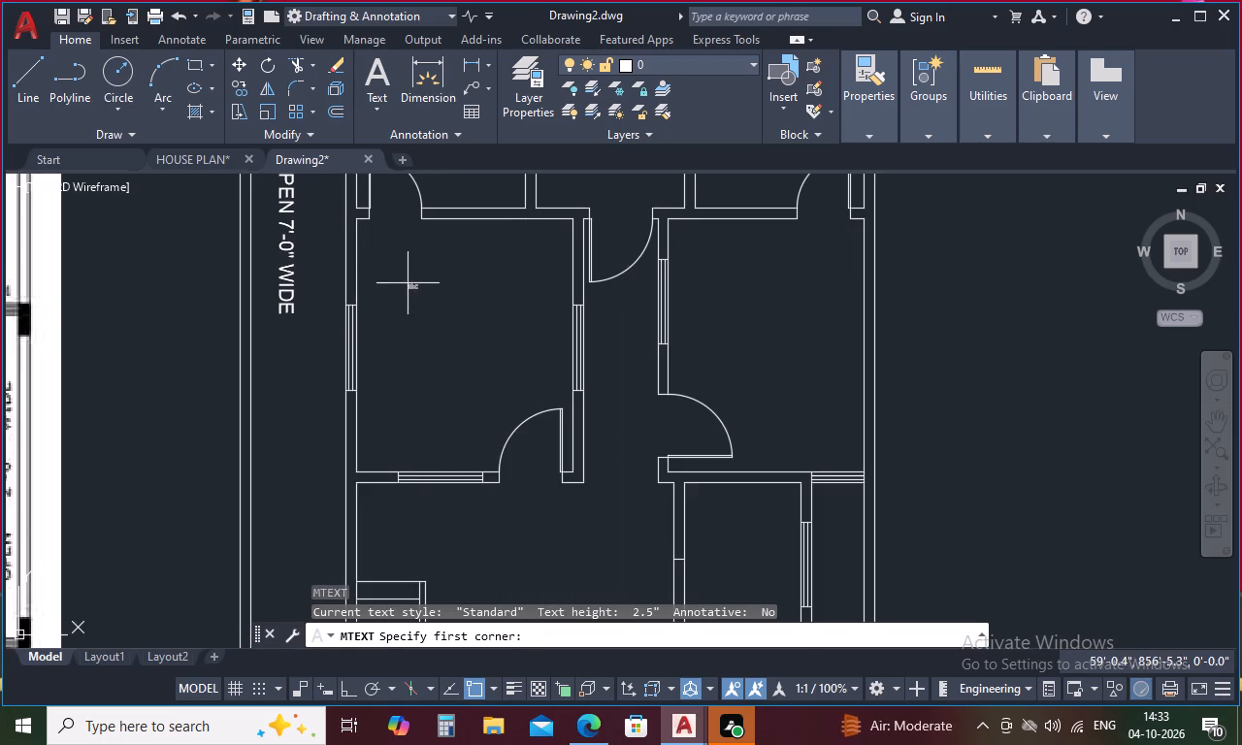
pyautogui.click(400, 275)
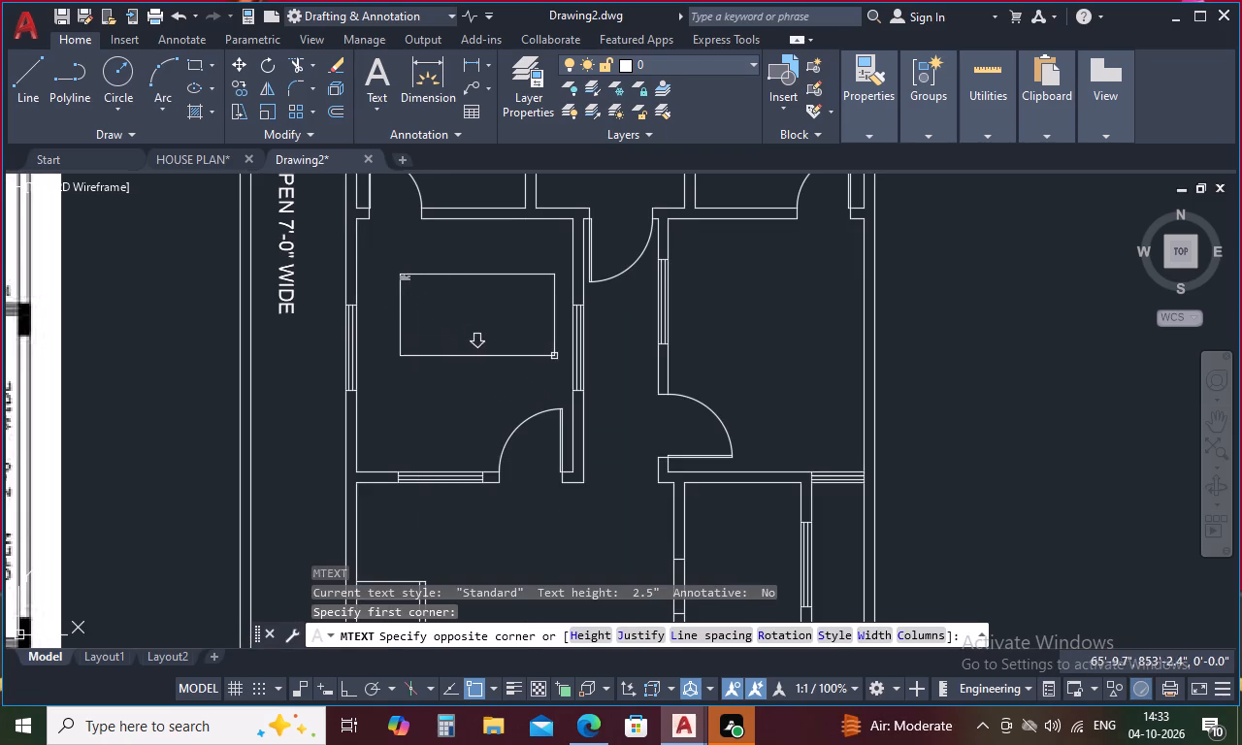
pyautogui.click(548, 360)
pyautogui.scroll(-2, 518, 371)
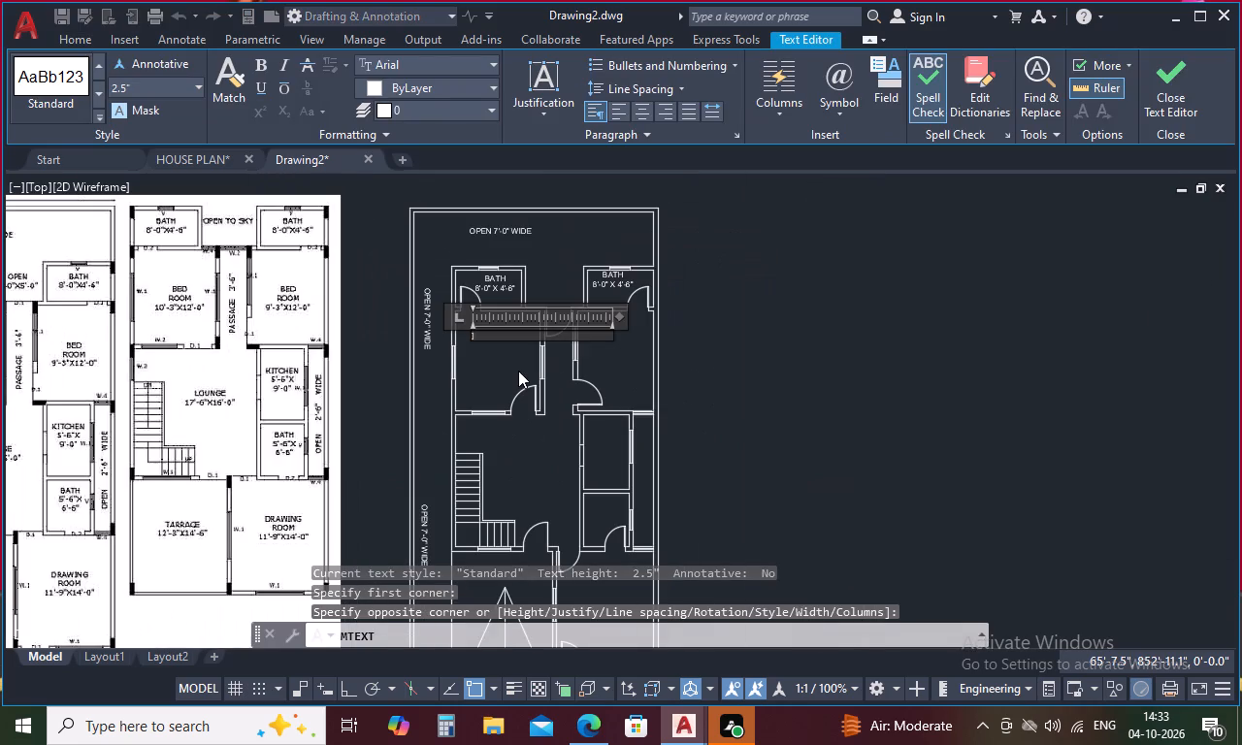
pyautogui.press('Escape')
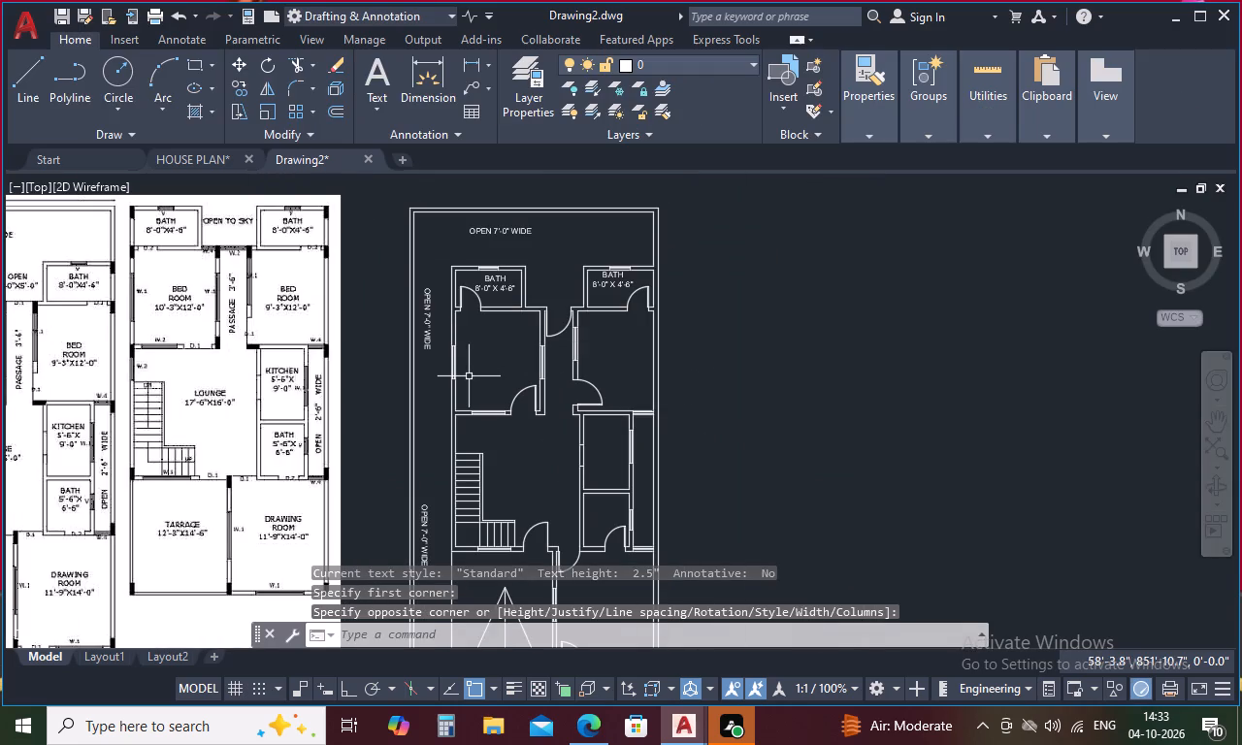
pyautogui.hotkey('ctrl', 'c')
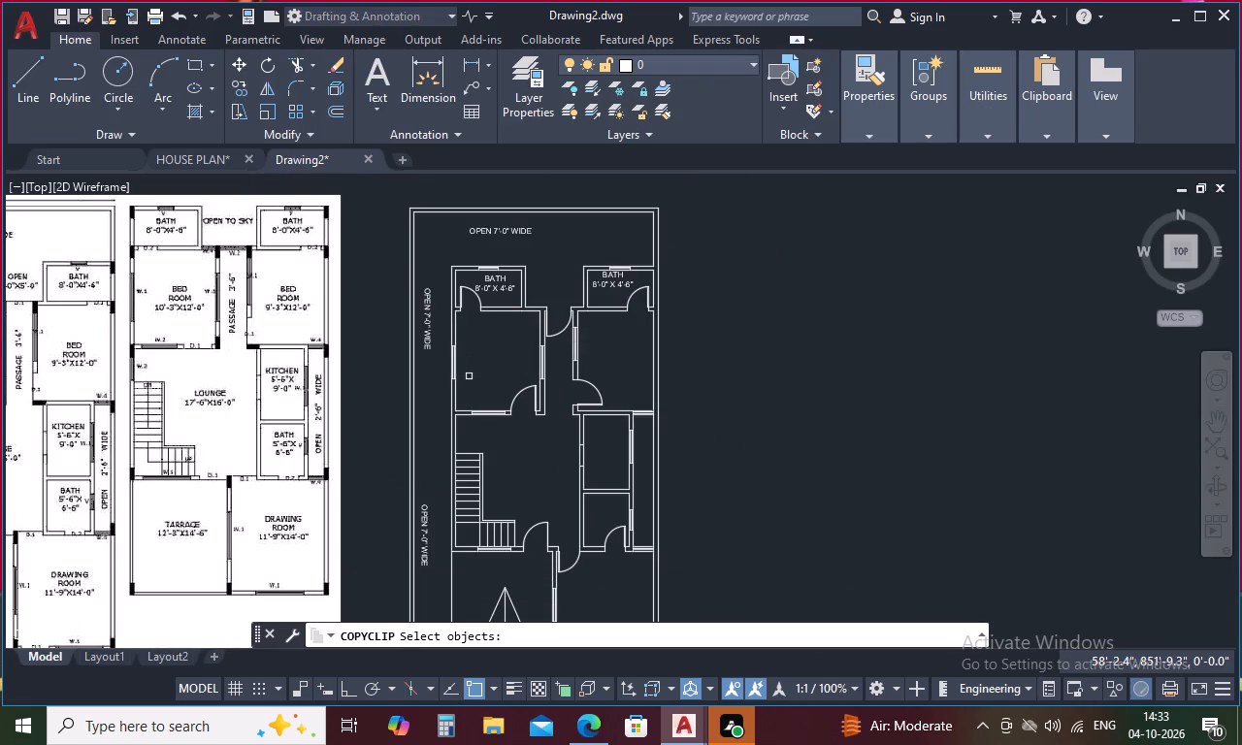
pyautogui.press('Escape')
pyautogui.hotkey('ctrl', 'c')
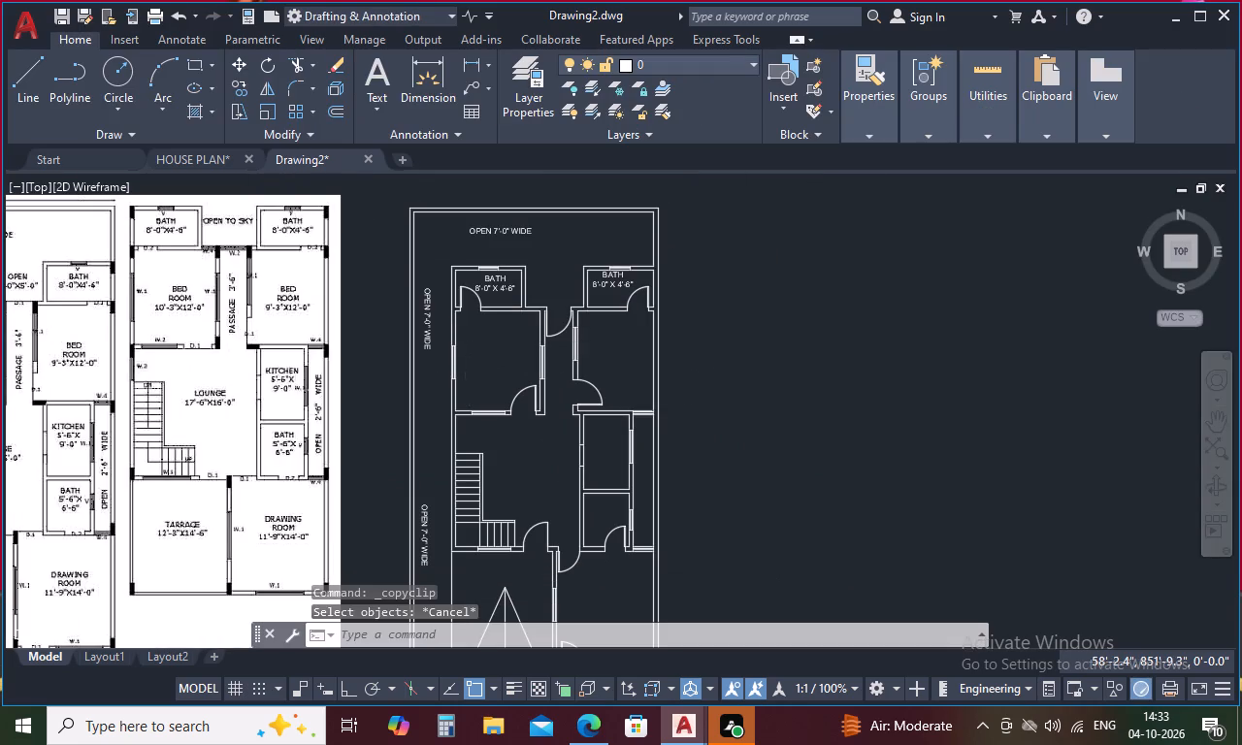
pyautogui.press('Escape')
# Create a multiline text box inside the bedroom below the upper-left bath and enter BED ROOM as its first line.
pyautogui.write('T')
pyautogui.press('space')
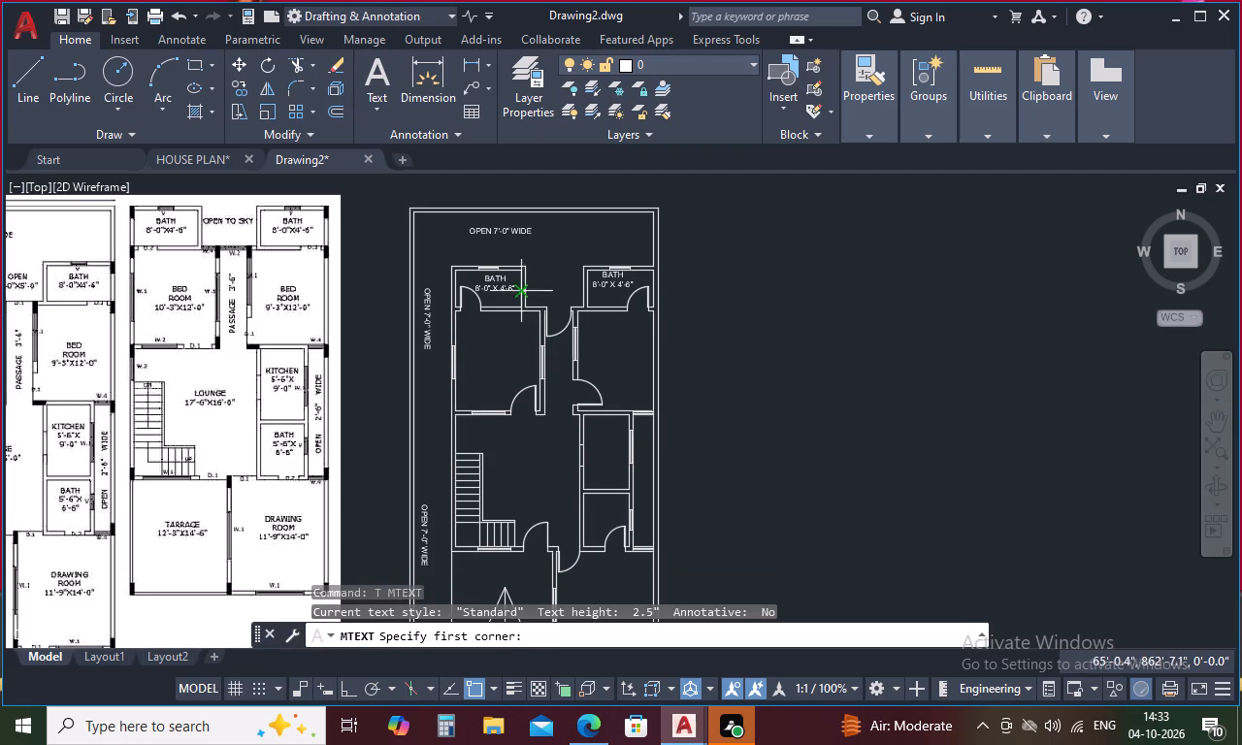
pyautogui.scroll(2, 481, 337)
pyautogui.click(434, 345)
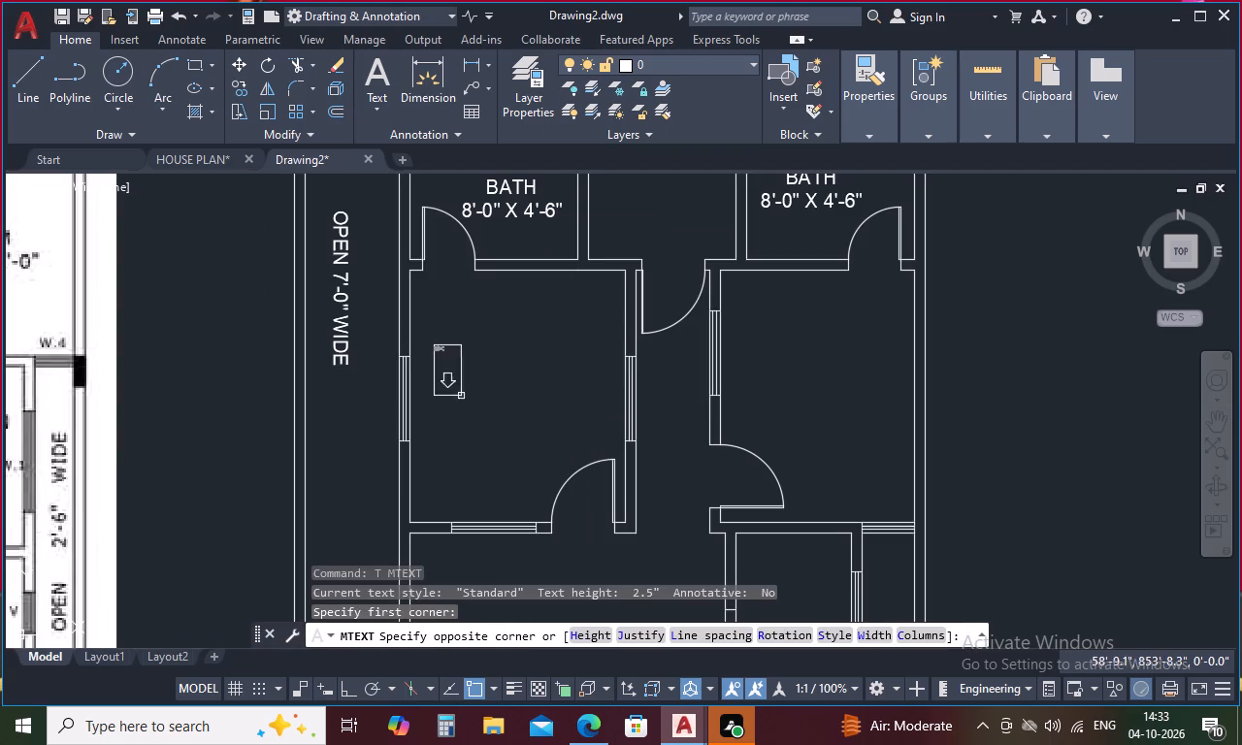
pyautogui.click(604, 413)
pyautogui.scroll(-3, 590, 345)
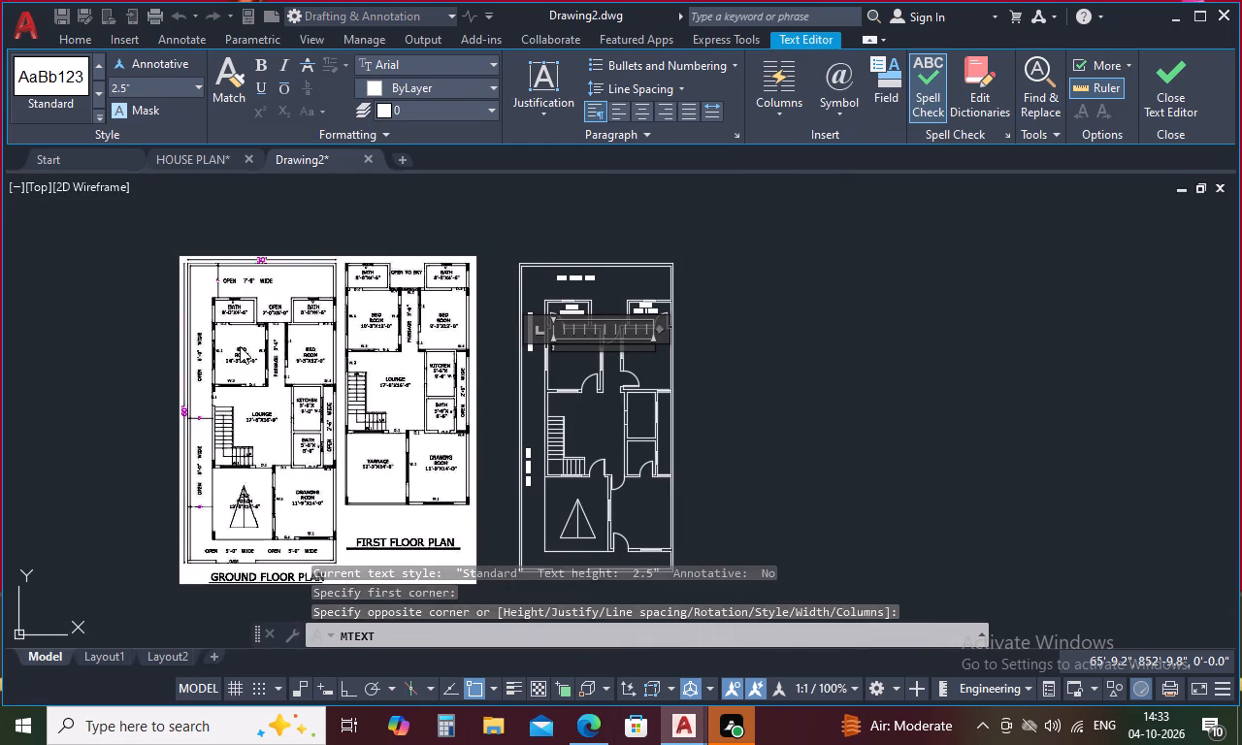
pyautogui.scroll(4, 240, 346)
pyautogui.scroll(-4, 240, 346)
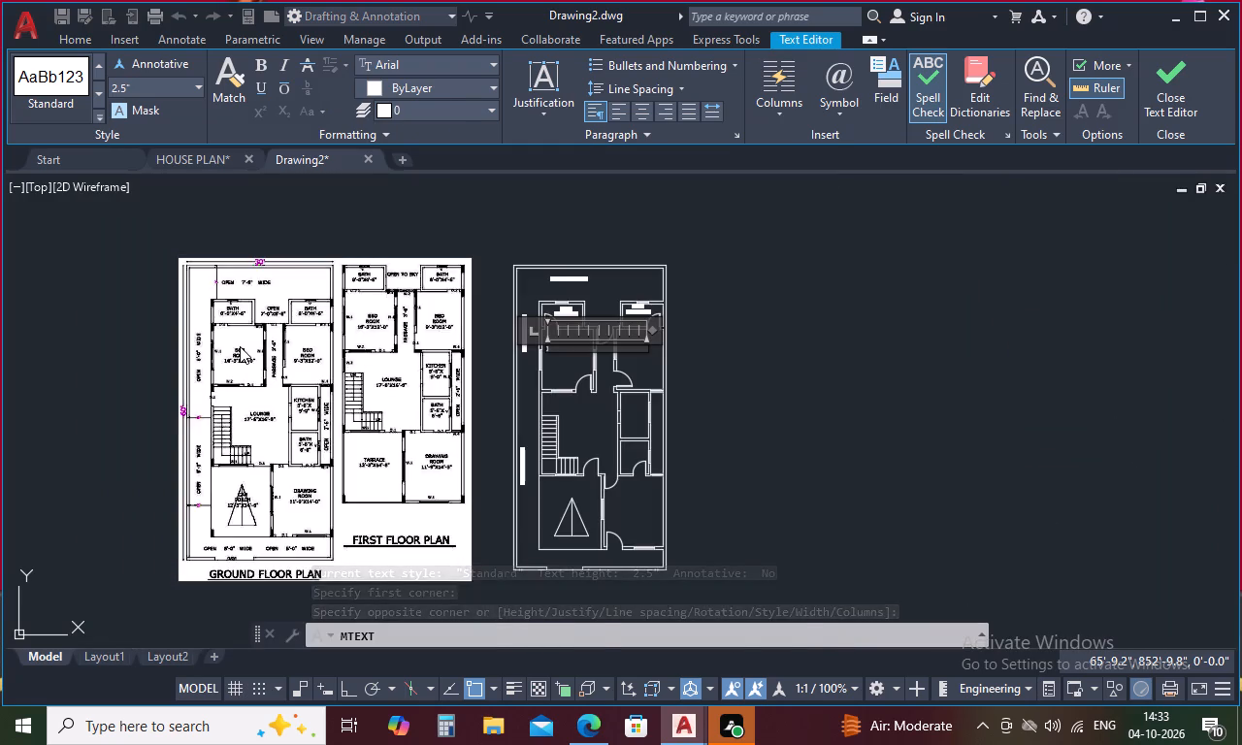
pyautogui.scroll(1, 240, 346)
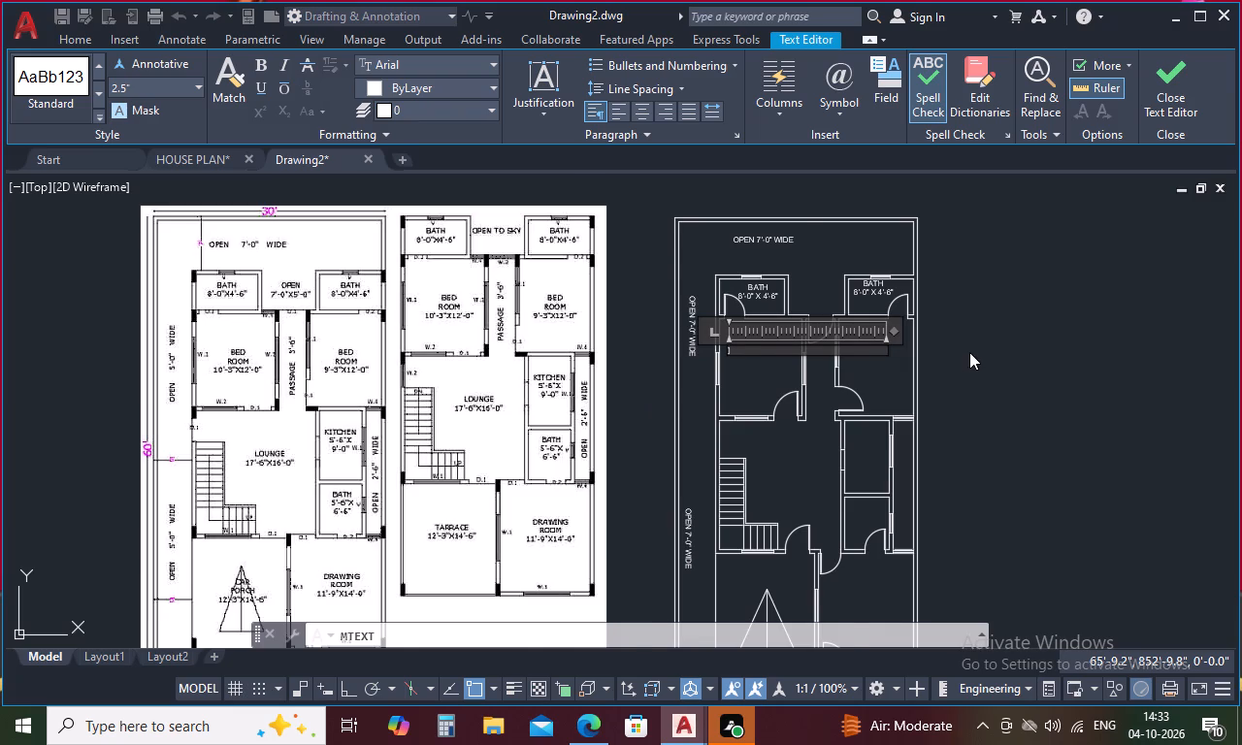
pyautogui.scroll(1, 959, 344)
pyautogui.write('BED ROO,')
pyautogui.press('BackSpace')
pyautogui.press('BackSpace')
pyautogui.press('BackSpace')
pyautogui.press('BackSpace')
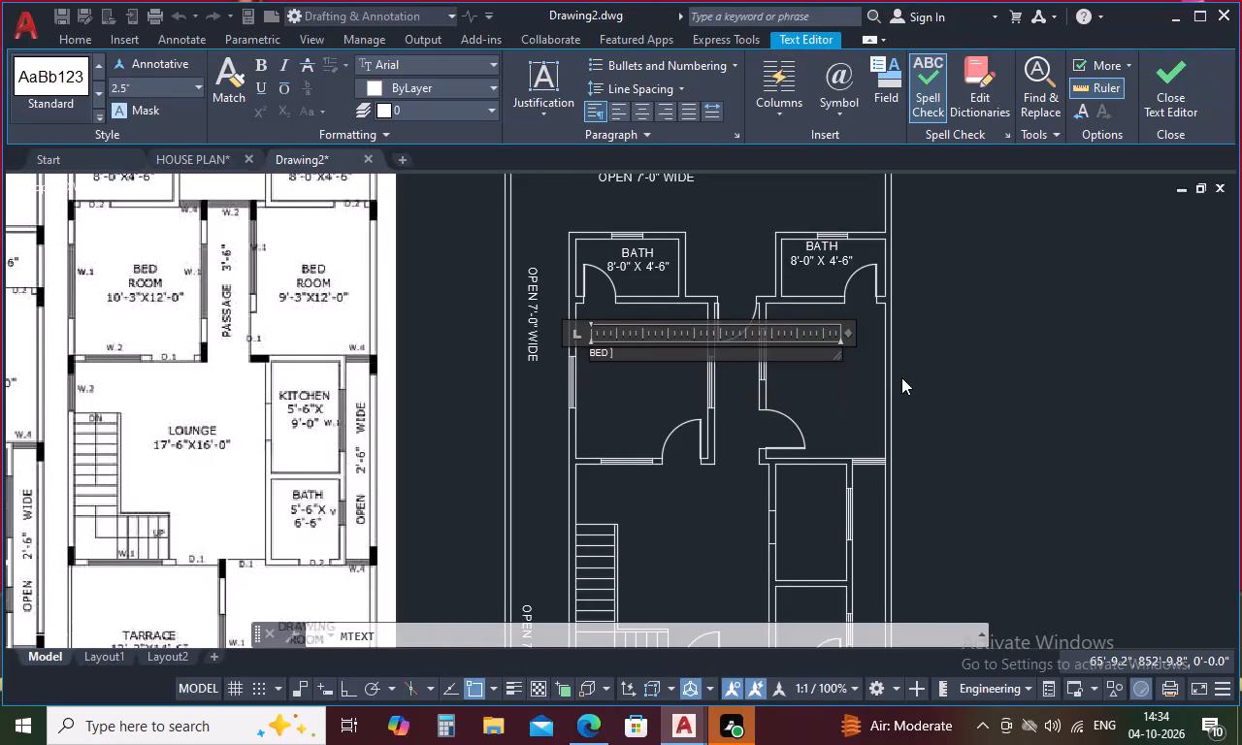
pyautogui.write('ROO')
pyautogui.press('m')
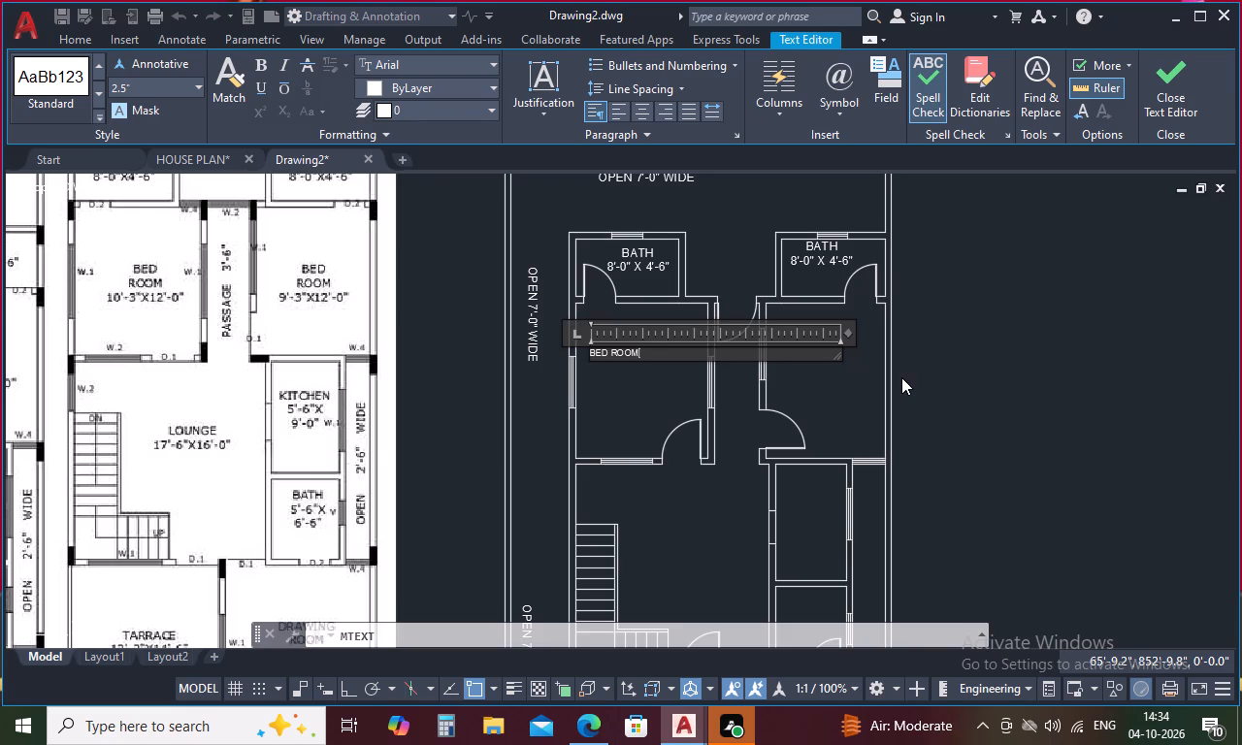
pyautogui.press('Return')
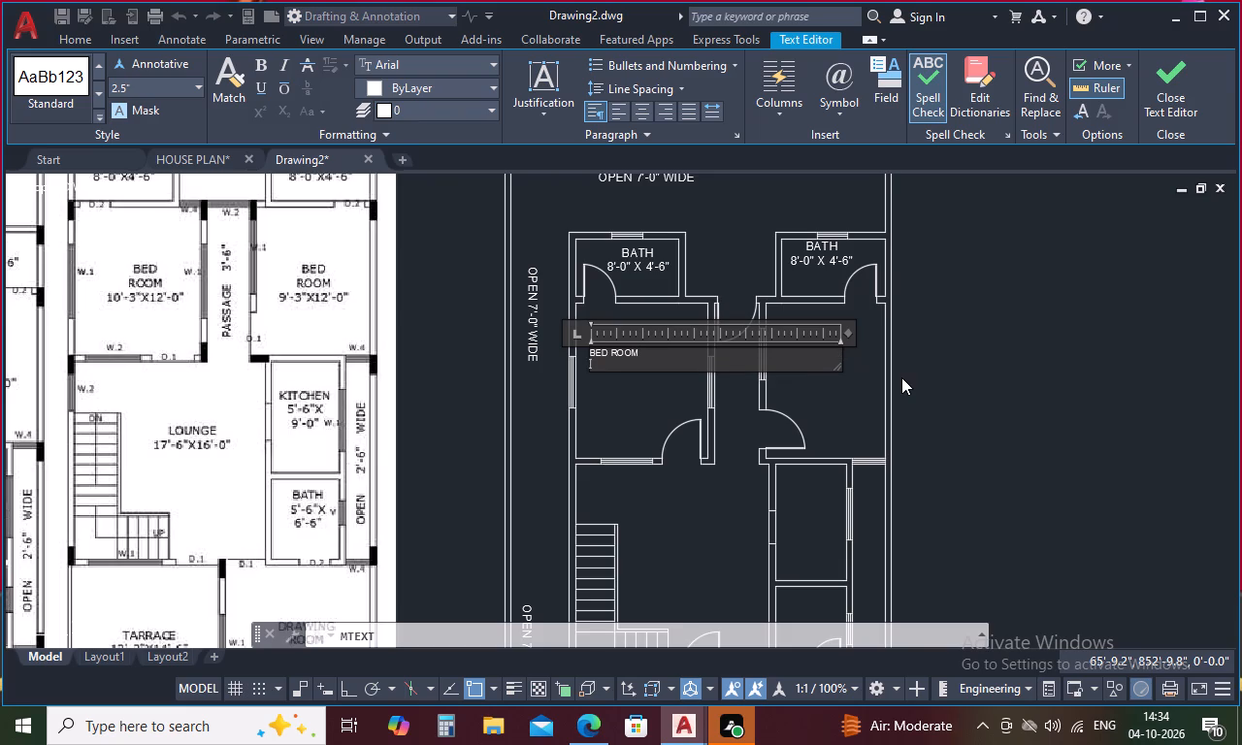
# Enter 10'-3" X 12'-0" as the second line of the BED ROOM label.
pyautogui.write("10'")
pyautogui.press('-')
pyautogui.press('3')
pyautogui.hotkey('shift', '"')
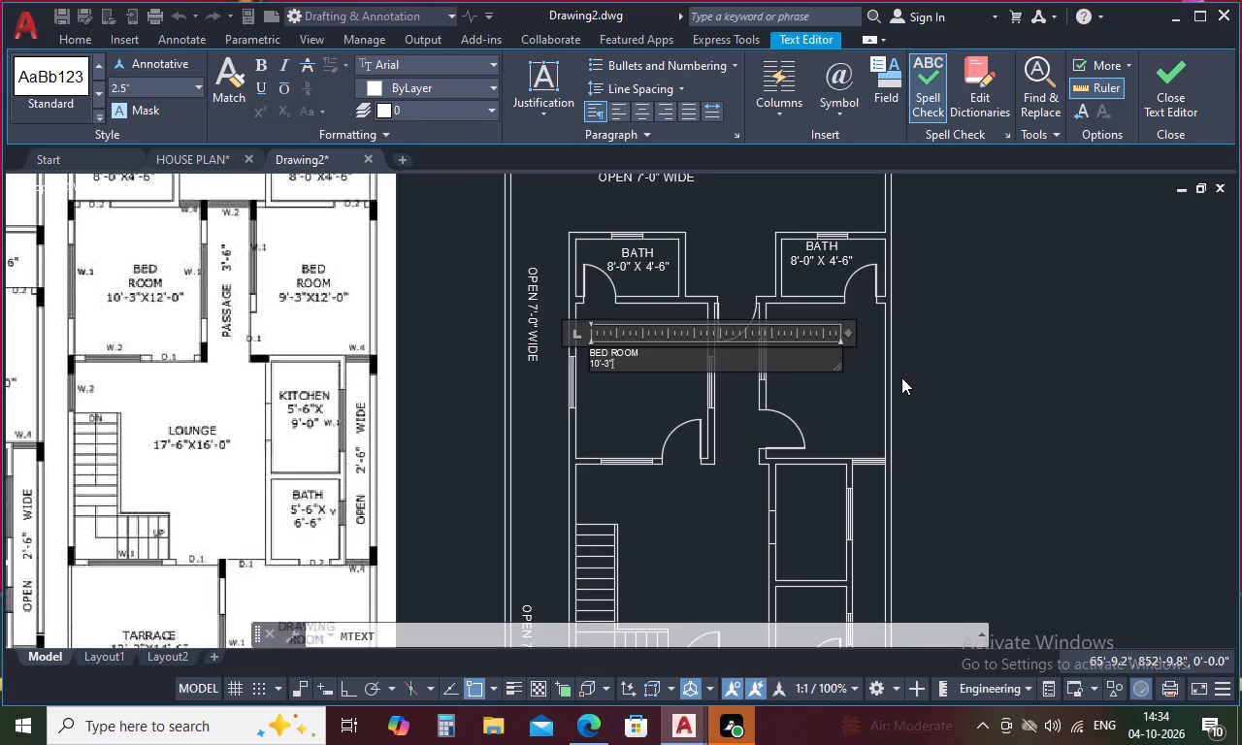
pyautogui.press('space')
pyautogui.write('X')
pyautogui.press('space')
pyautogui.write('12')
pyautogui.press("'")
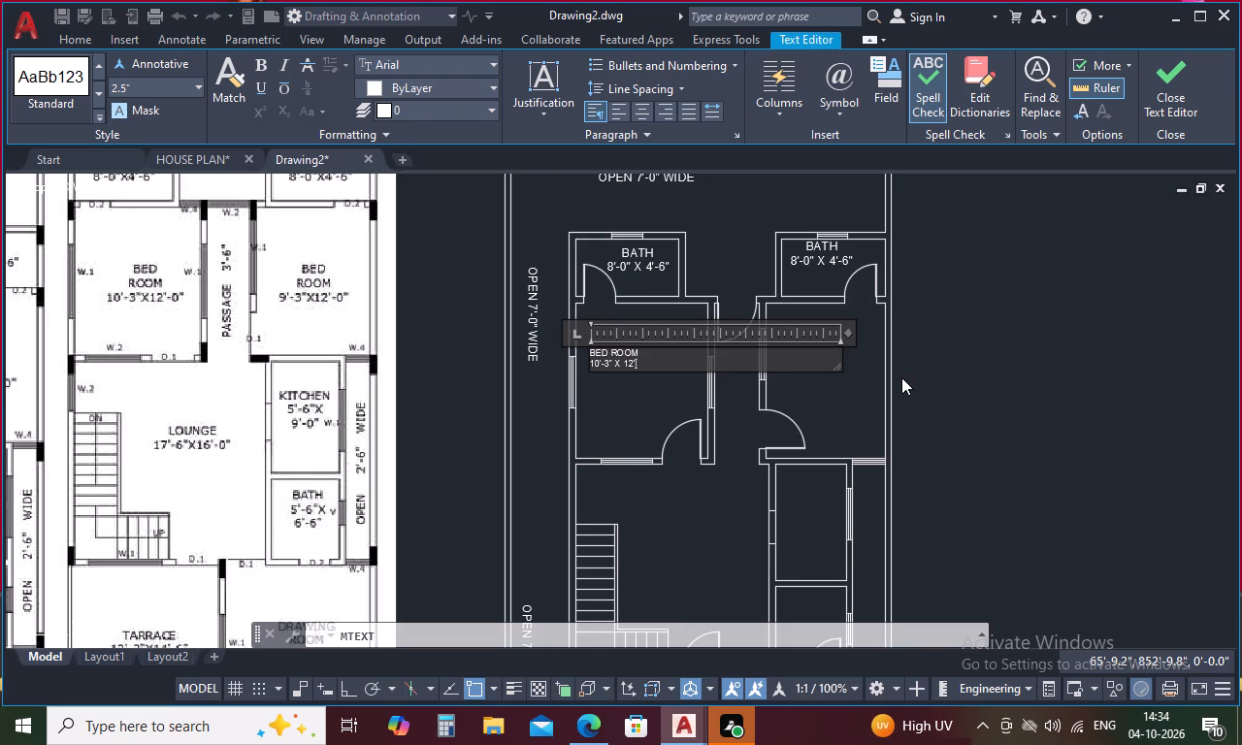
pyautogui.press('-')
pyautogui.press('0')
pyautogui.hotkey('shift', '"')
# Centre both lines of the BED ROOM label, set their text height to 8", and finish the text.
pyautogui.moveTo(656, 366); pyautogui.dragTo(633, 367)
pyautogui.moveTo(633, 367); pyautogui.dragTo(572, 334)
pyautogui.click(643, 106)
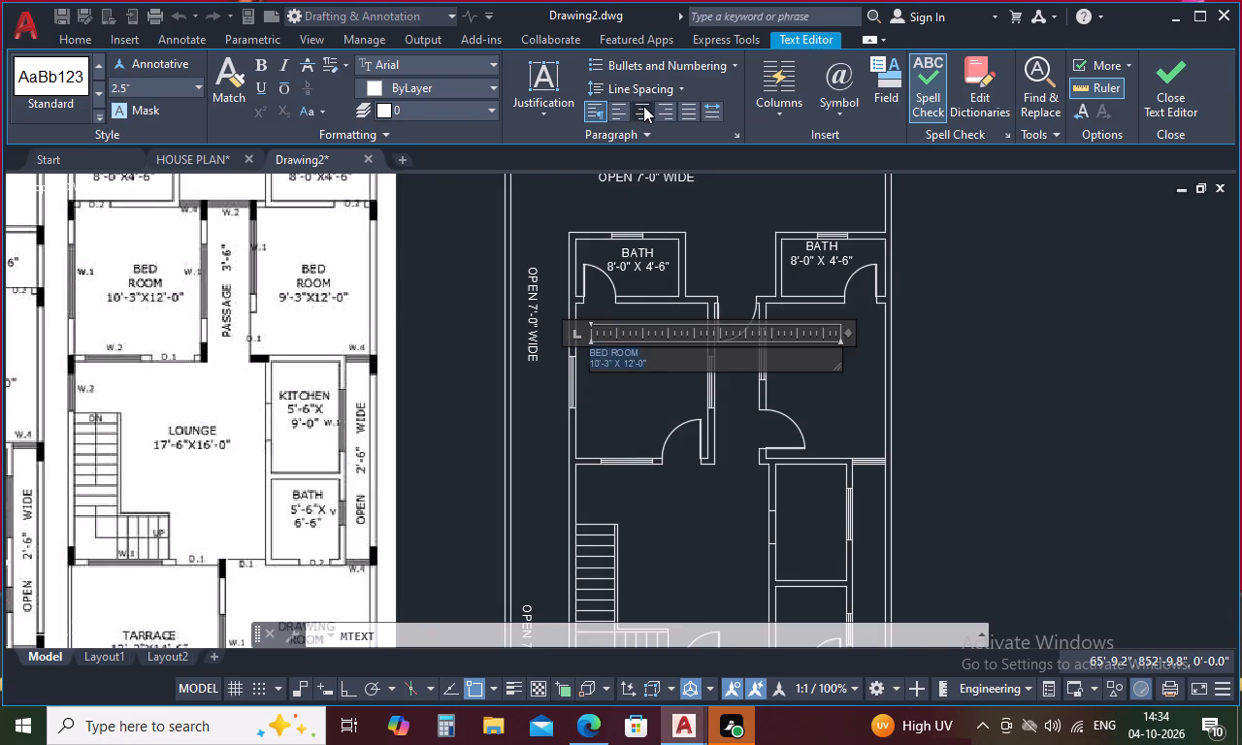
pyautogui.click(156, 93)
pyautogui.press('BackSpace')
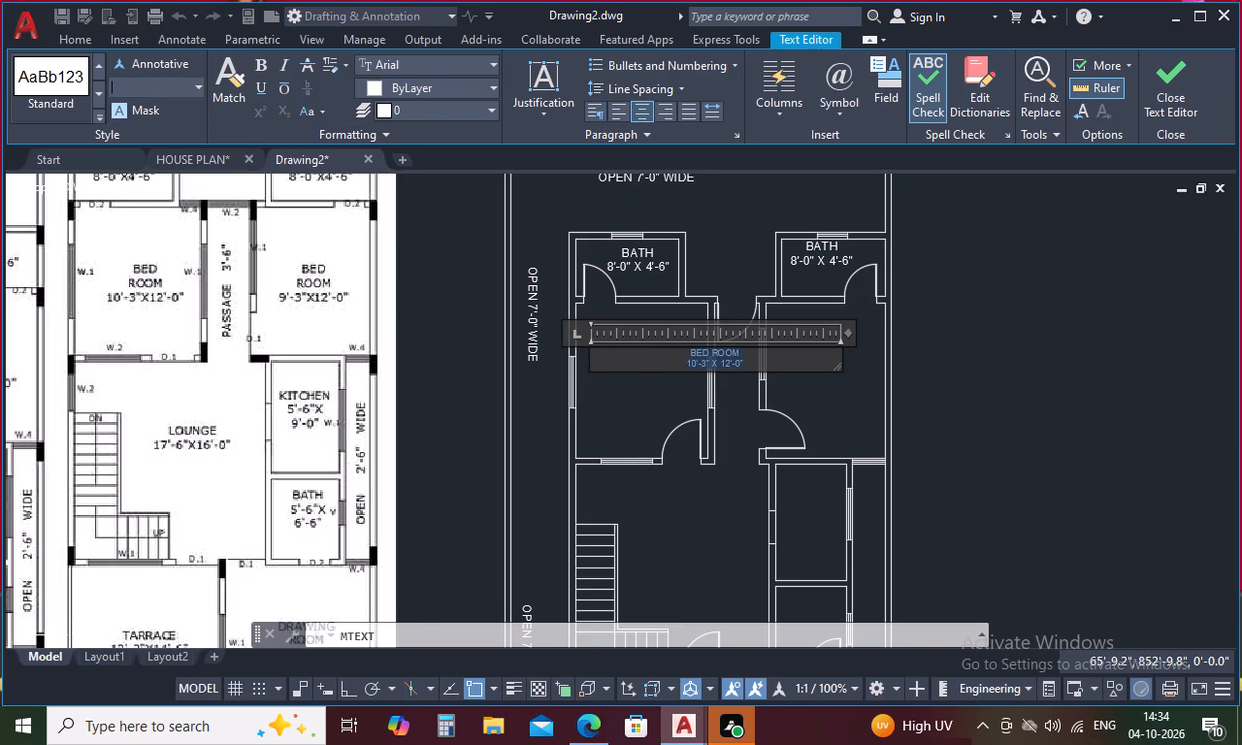
pyautogui.press('8')
pyautogui.press('Return')
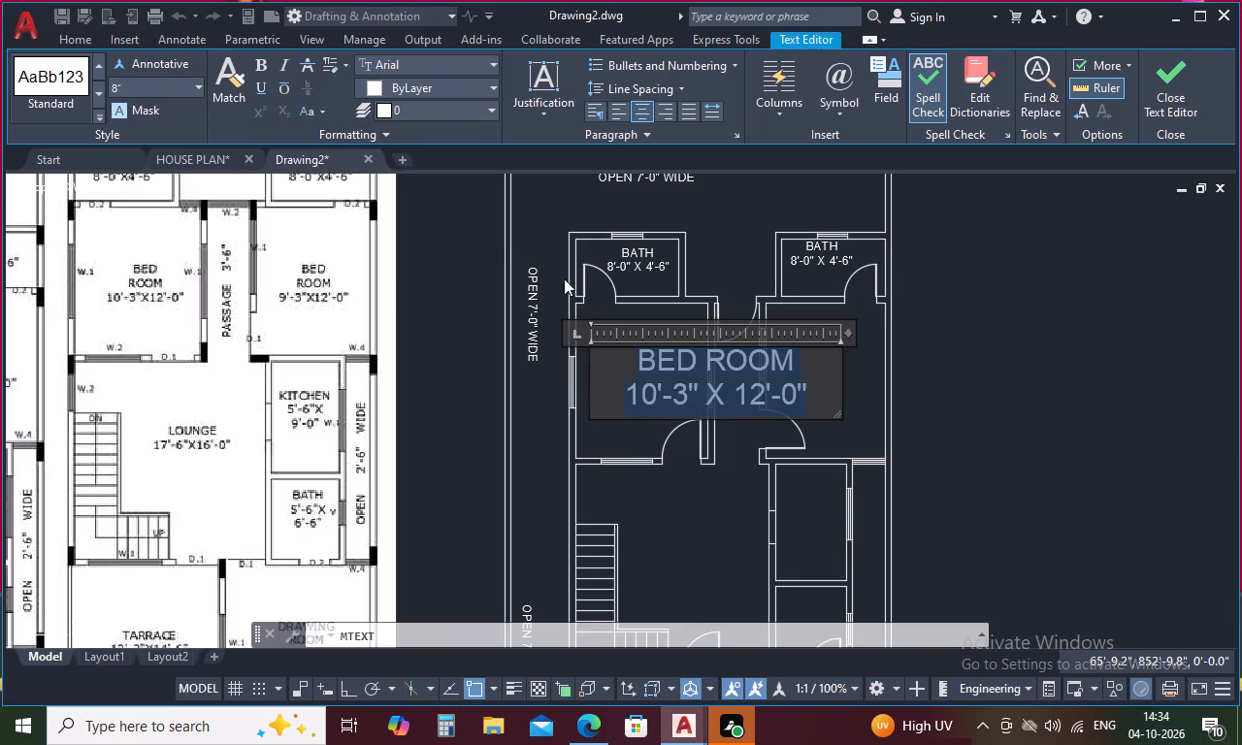
pyautogui.click(544, 419)
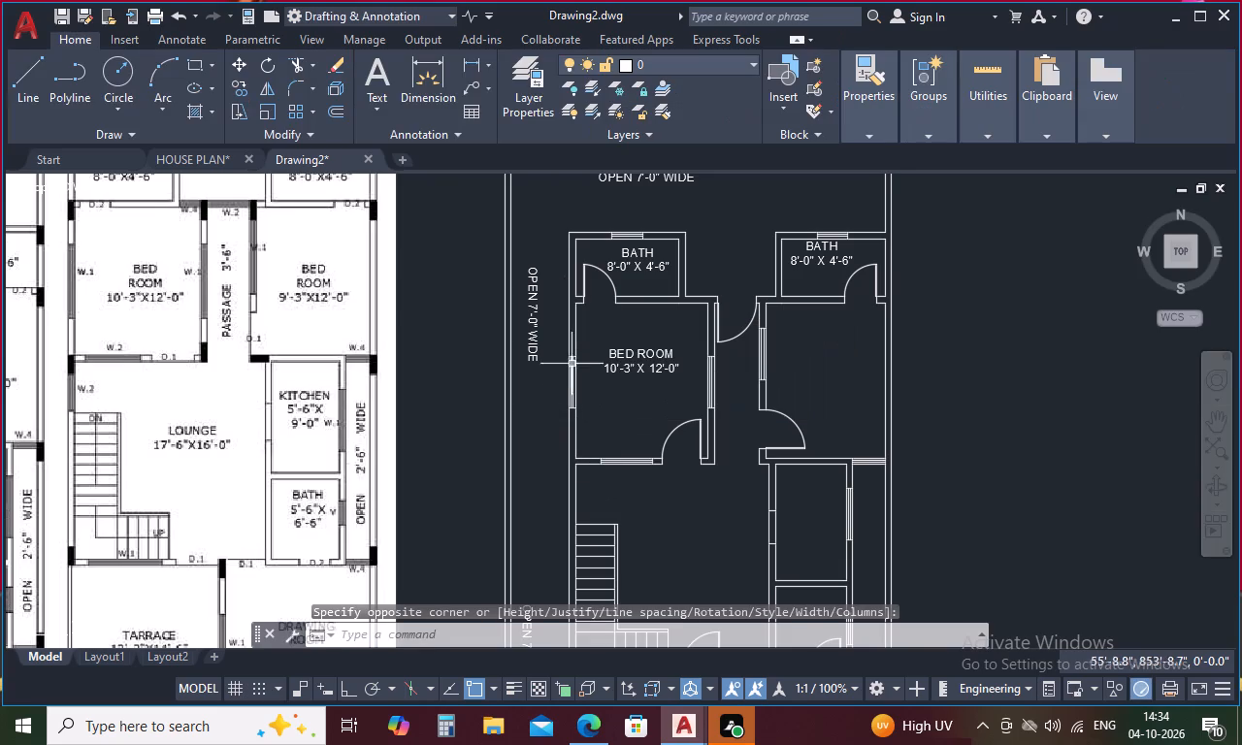
# Copy the BED ROOM 10'-3" X 12'-0" label and paste it inside the bedroom below the upper-right bath.
pyautogui.click(627, 357)
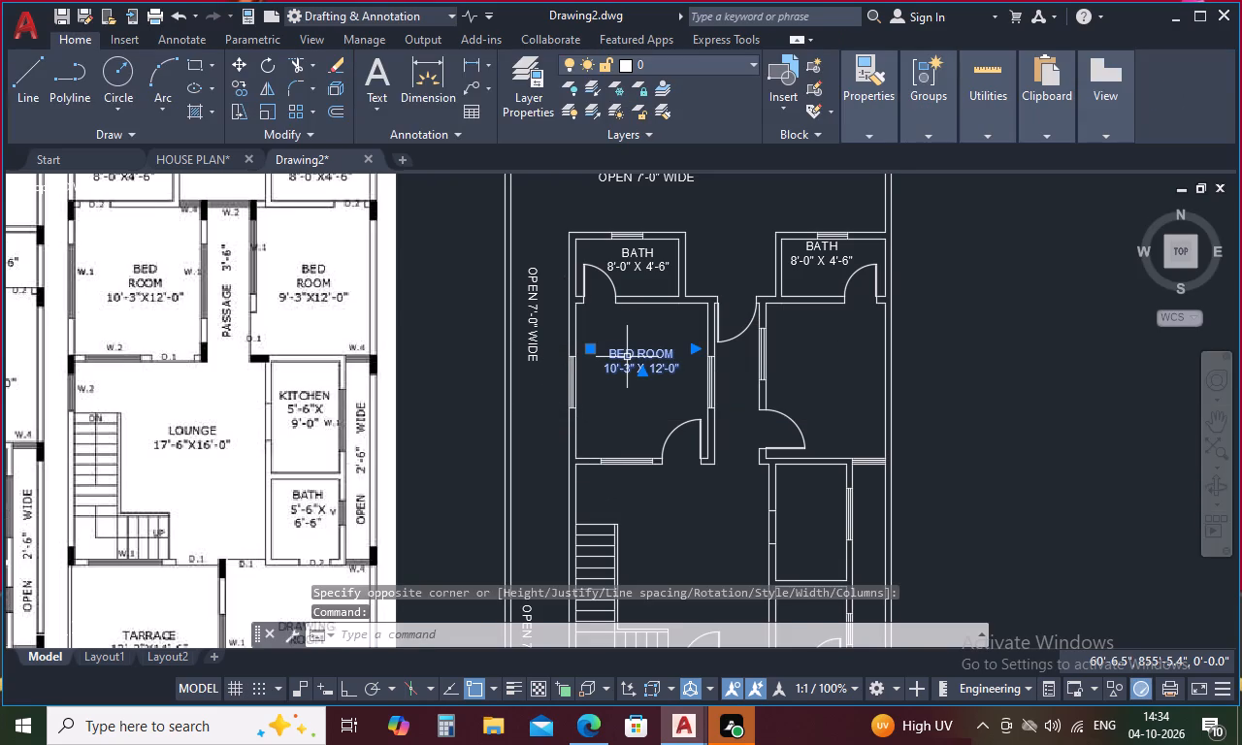
pyautogui.hotkey('ctrl', 'c')
pyautogui.hotkey('ctrl', 'v')
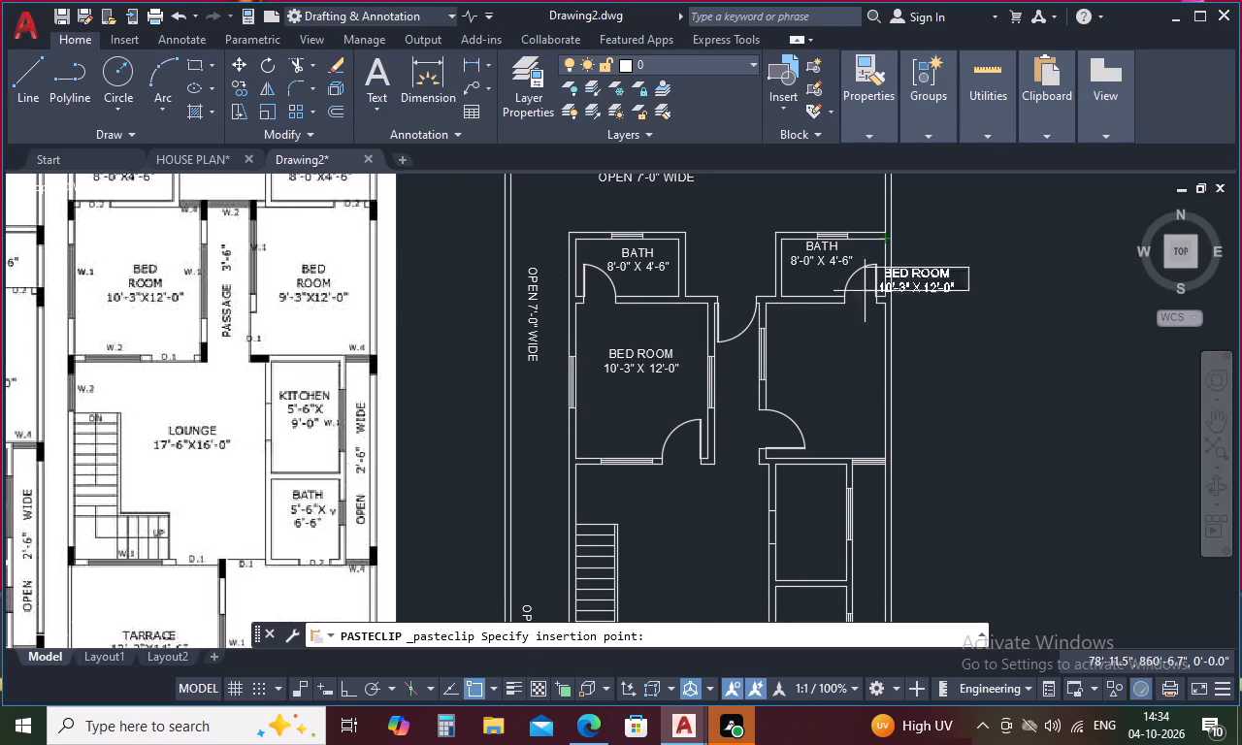
pyautogui.click(774, 374)
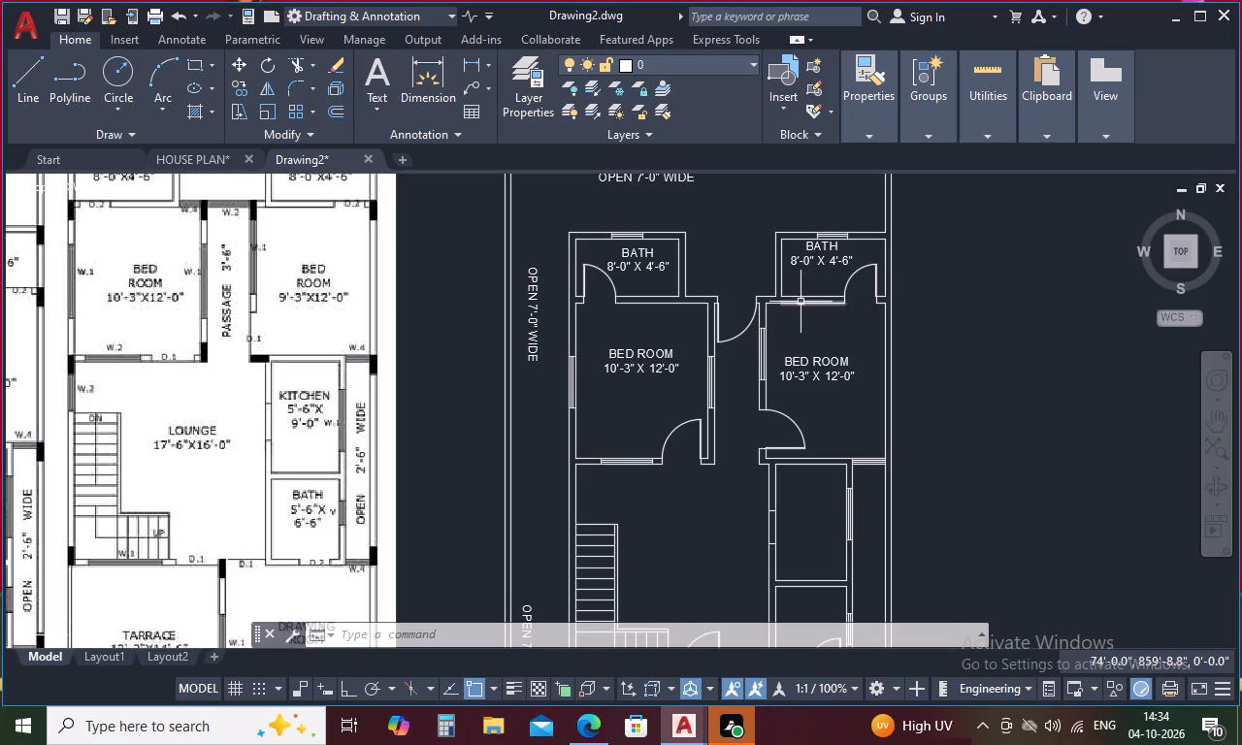
# Paste another copy of the BED ROOM label inside the drawing room, beside the car porch.
pyautogui.scroll(-2, 802, 289)
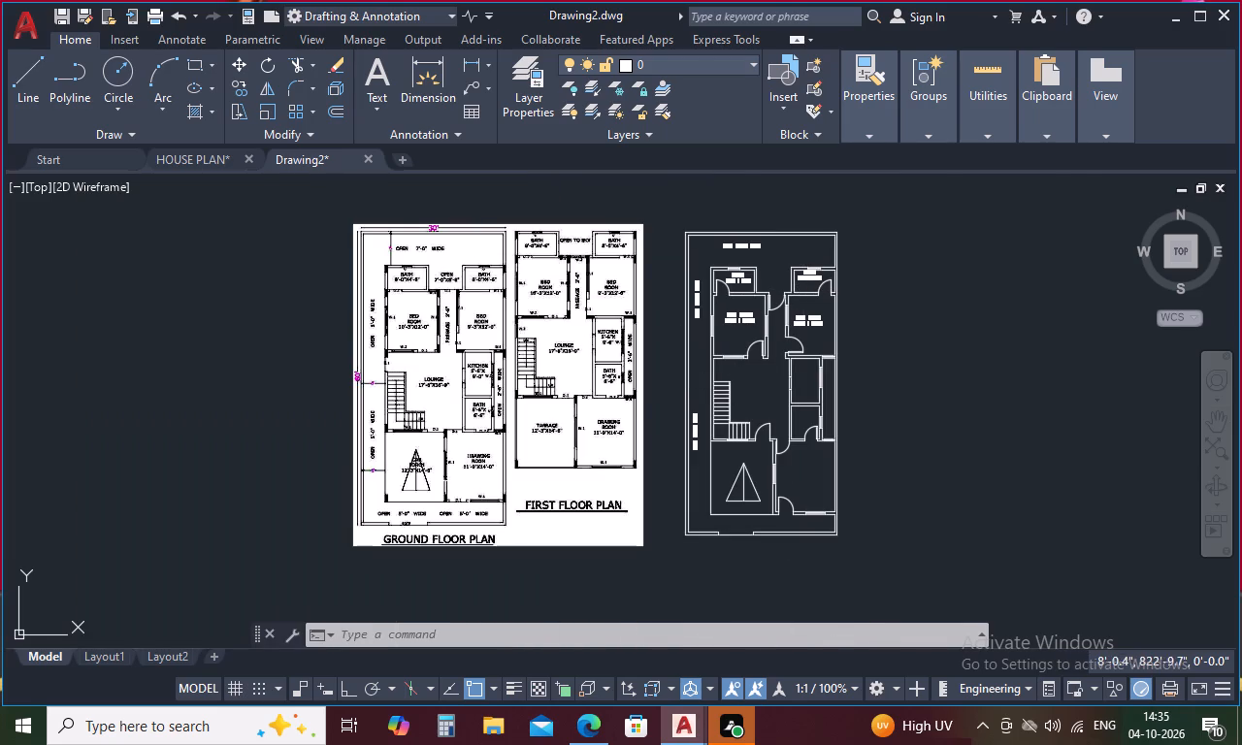
pyautogui.scroll(2, 469, 479)
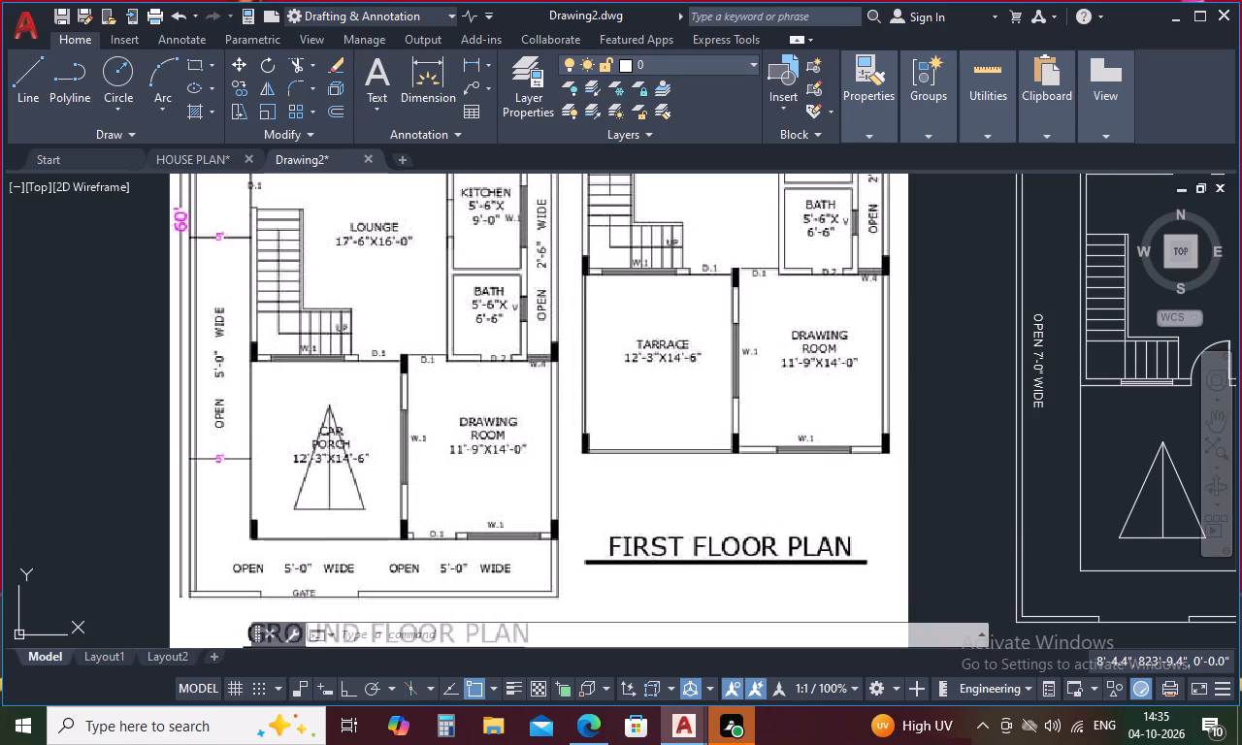
pyautogui.scroll(-2, 470, 467)
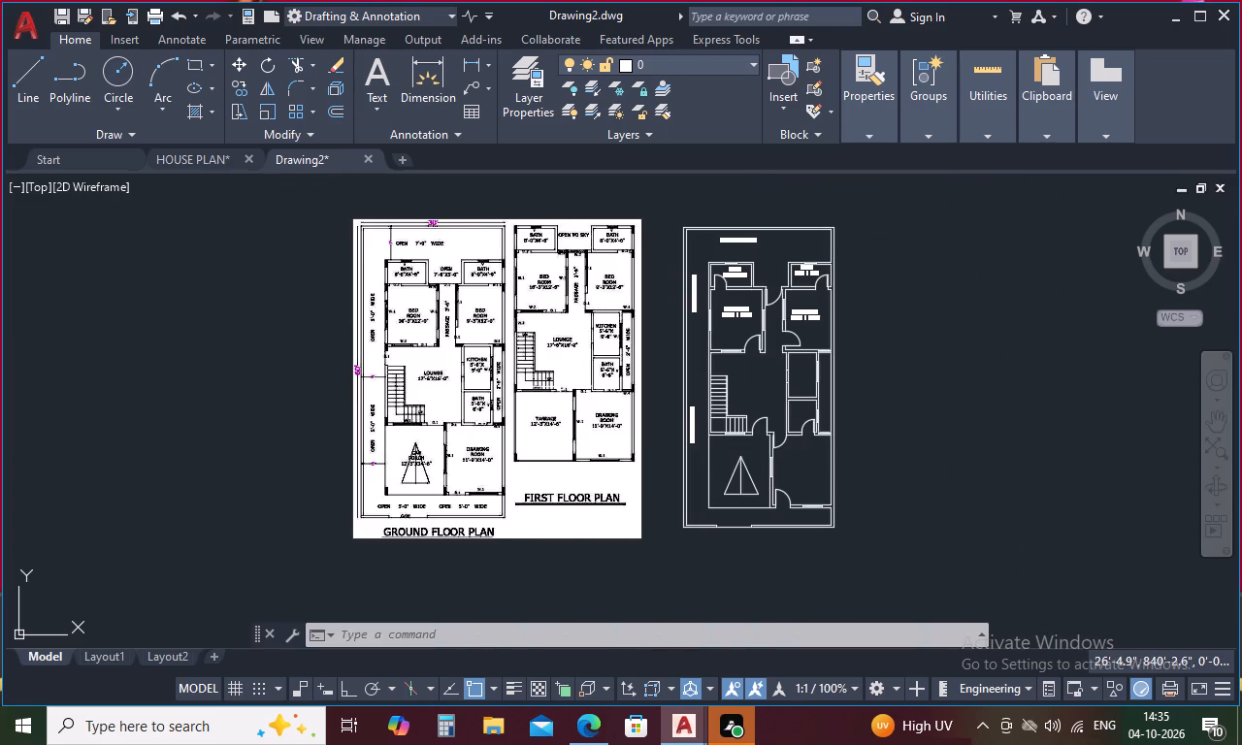
pyautogui.scroll(2, 561, 386)
pyautogui.scroll(-1, 491, 385)
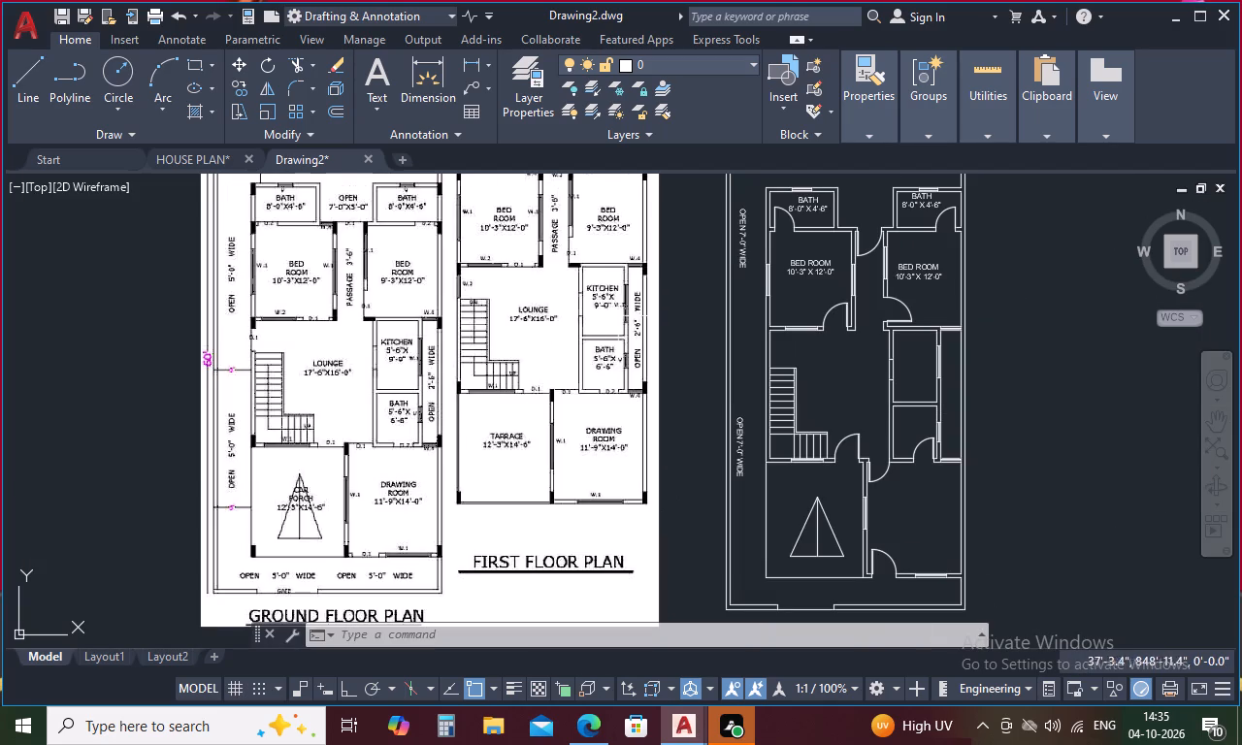
pyautogui.hotkey('ctrl', 'v')
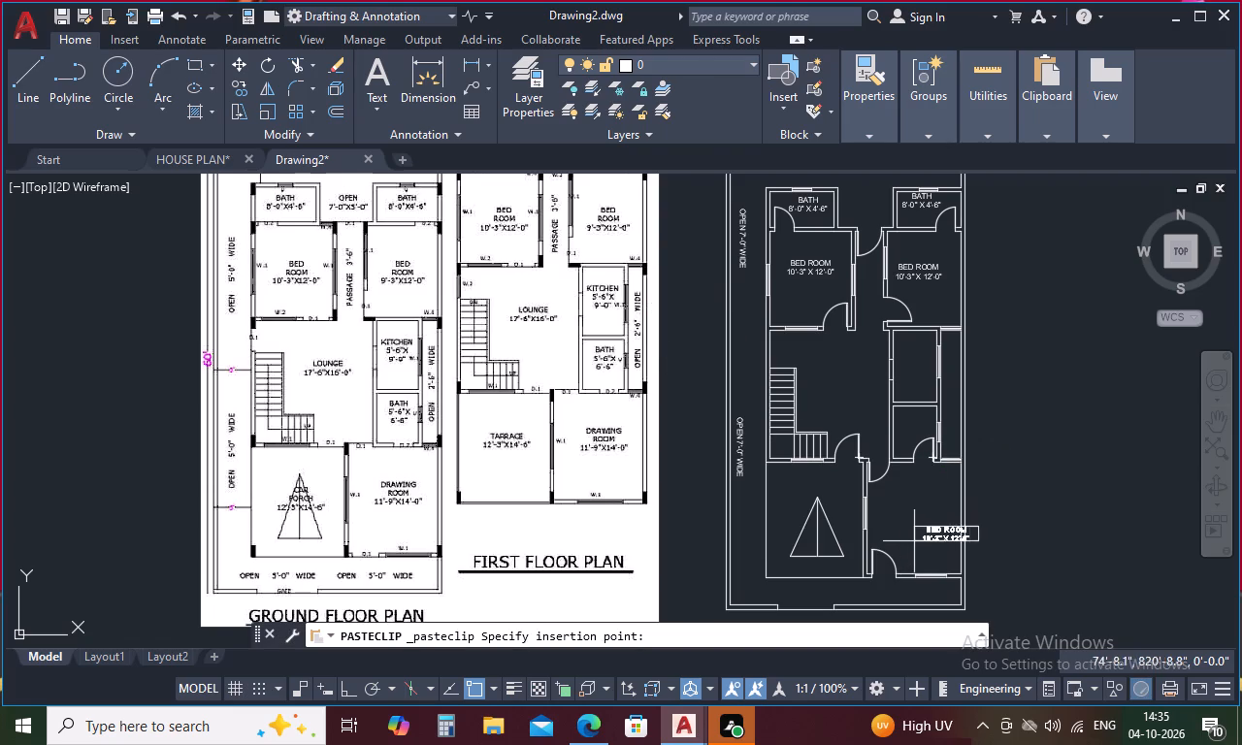
pyautogui.scroll(1, 966, 516)
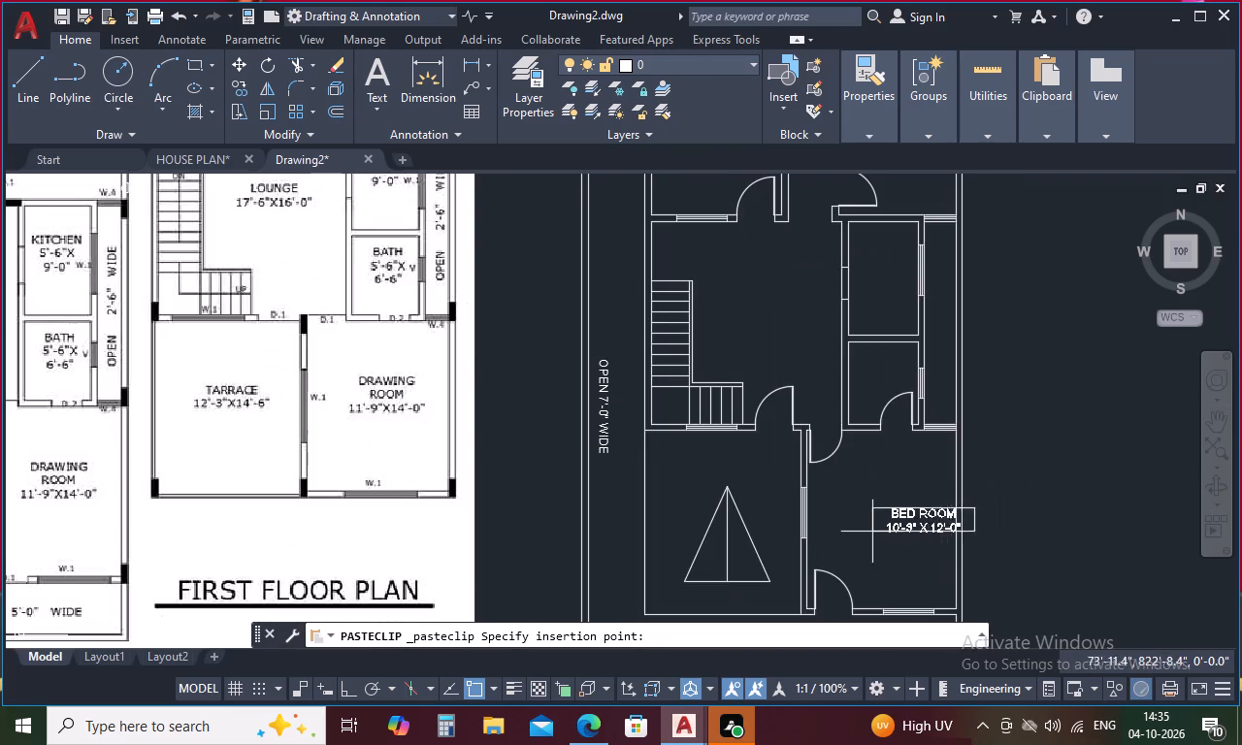
pyautogui.click(831, 514)
# Change the room name in the pasted drawing room label to DRAWING ROOM.
pyautogui.doubleClick(868, 498)
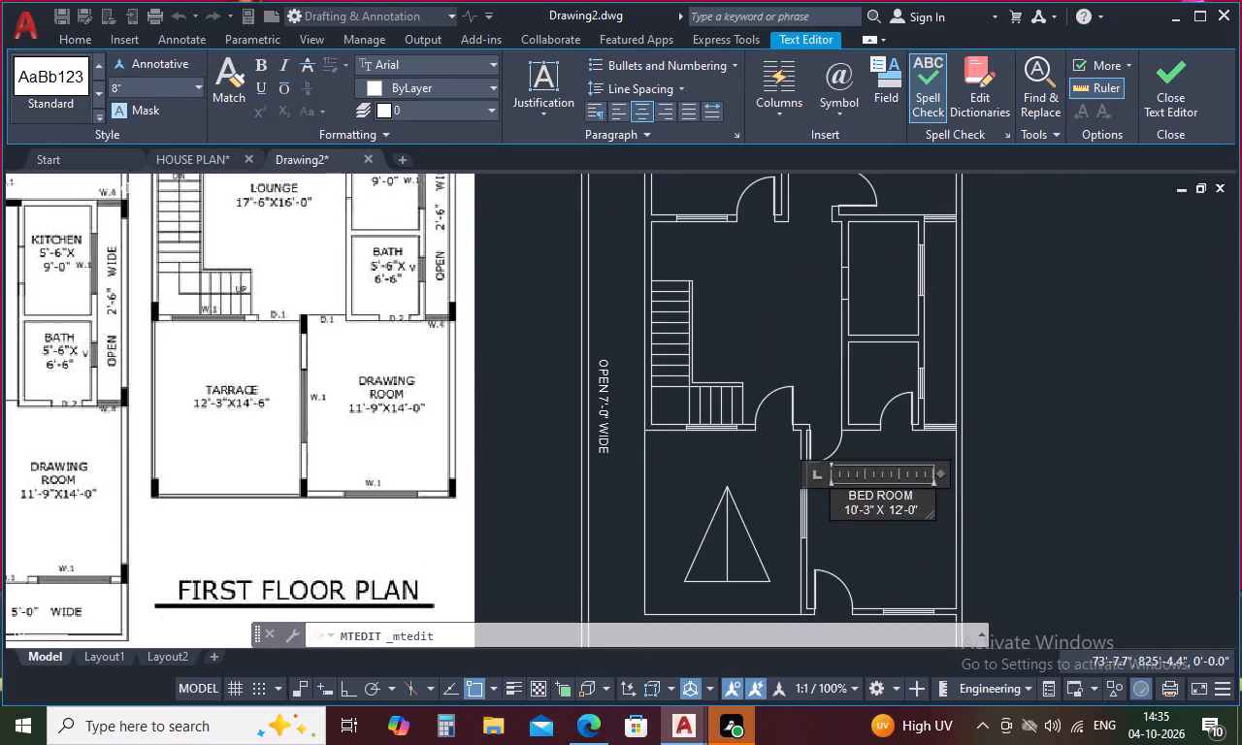
pyautogui.click(874, 499)
pyautogui.press('BackSpace')
pyautogui.press('BackSpace')
pyautogui.press('BackSpace')
pyautogui.write('DRAWING')
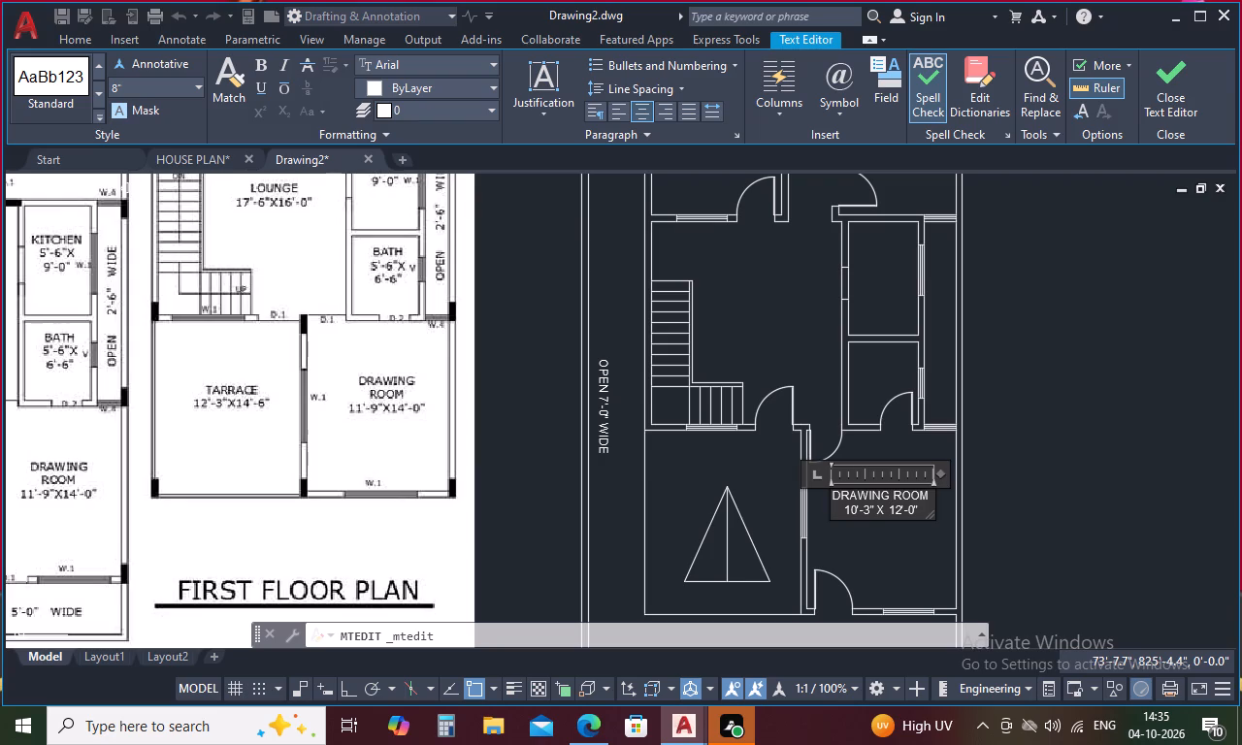
# Change the size line of the DRAWING ROOM label to 11'-9" X 14'-0" and finish the text.
pyautogui.scroll(3, 870, 517)
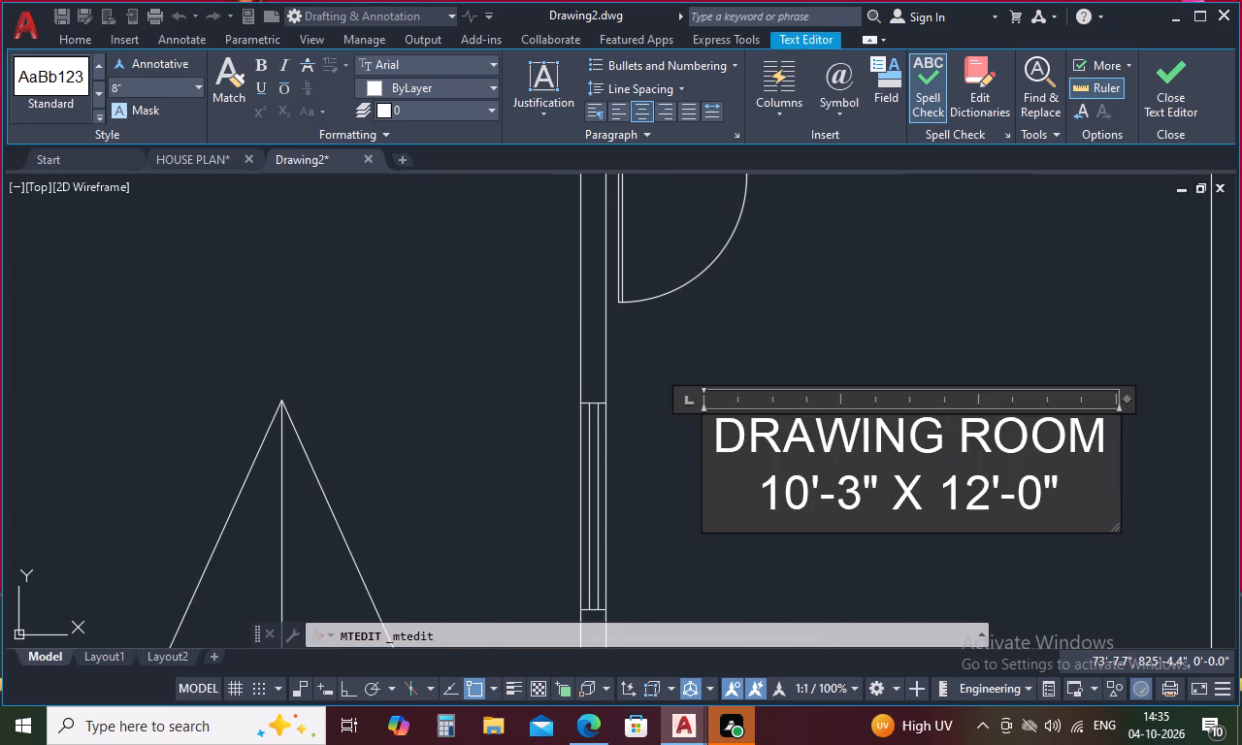
pyautogui.click(812, 507)
pyautogui.press('BackSpace')
pyautogui.press('1')
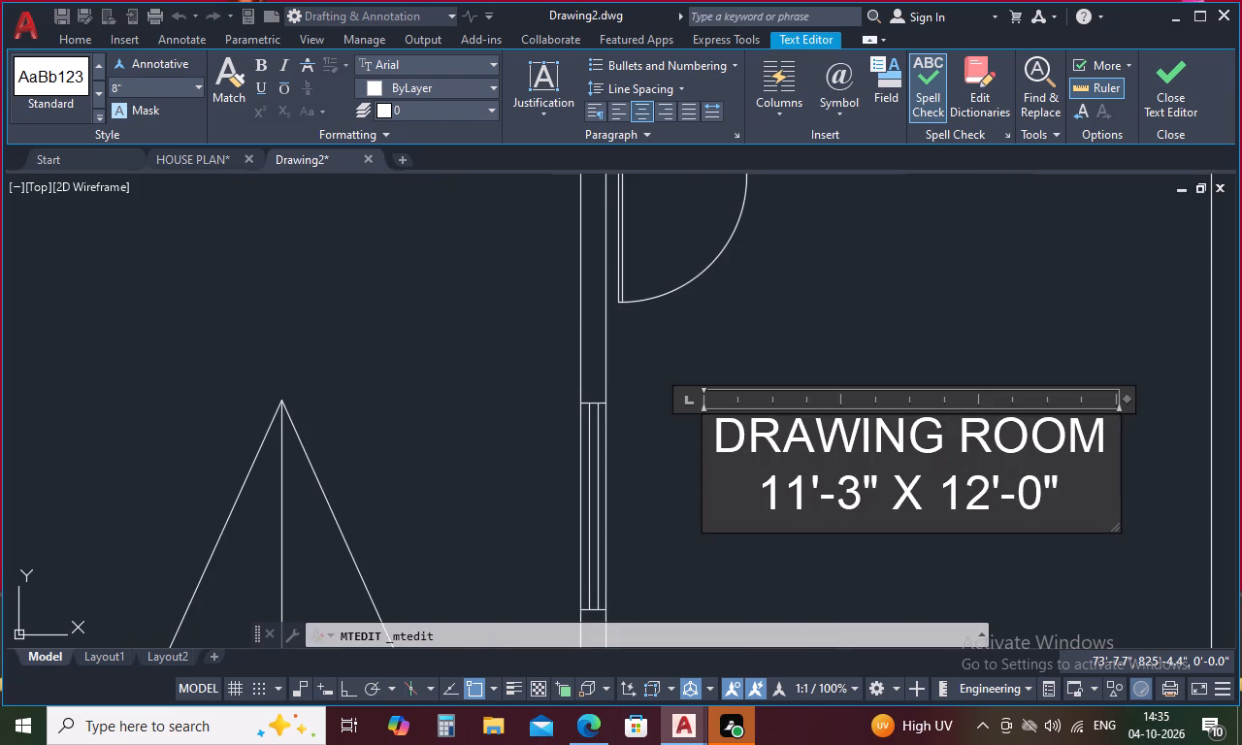
pyautogui.click(859, 498)
pyautogui.press('BackSpace')
pyautogui.press('9')
pyautogui.scroll(-5, 668, 176)
pyautogui.scroll(-2, 370, 160)
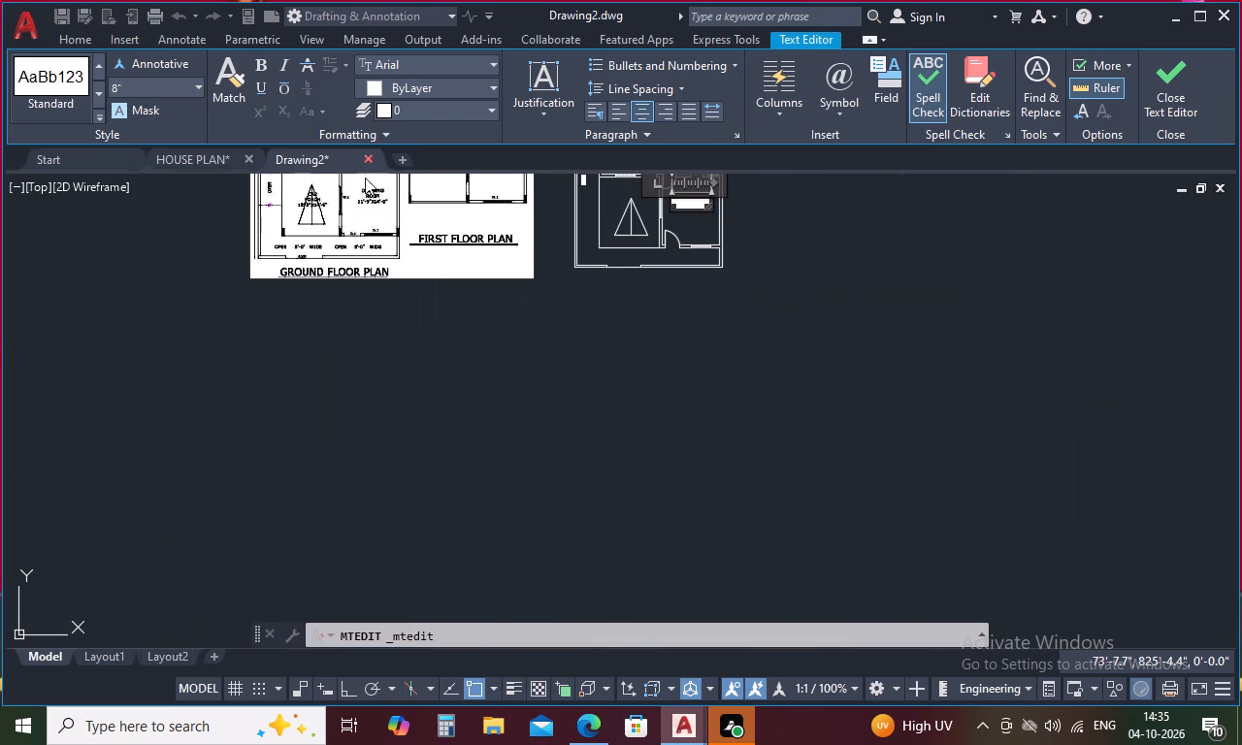
pyautogui.scroll(-3, 395, 379)
pyautogui.scroll(6, 426, 322)
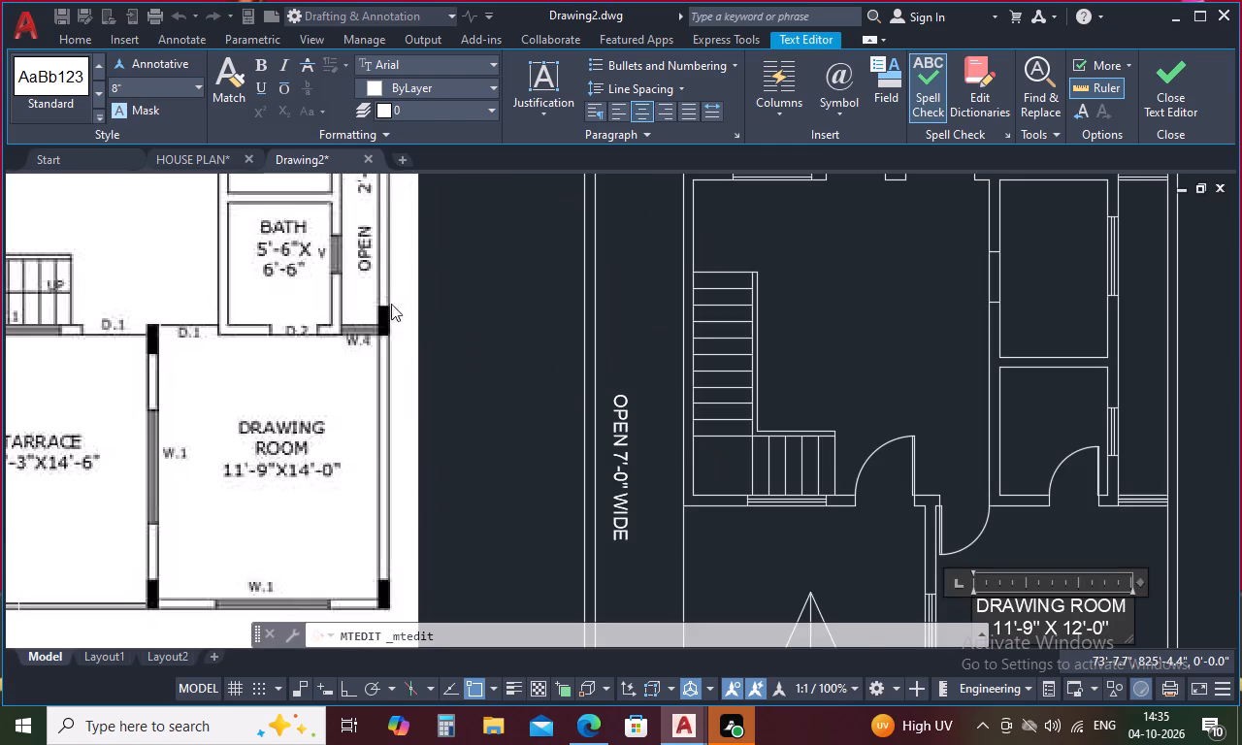
pyautogui.scroll(-3, 367, 286)
pyautogui.scroll(5, 524, 385)
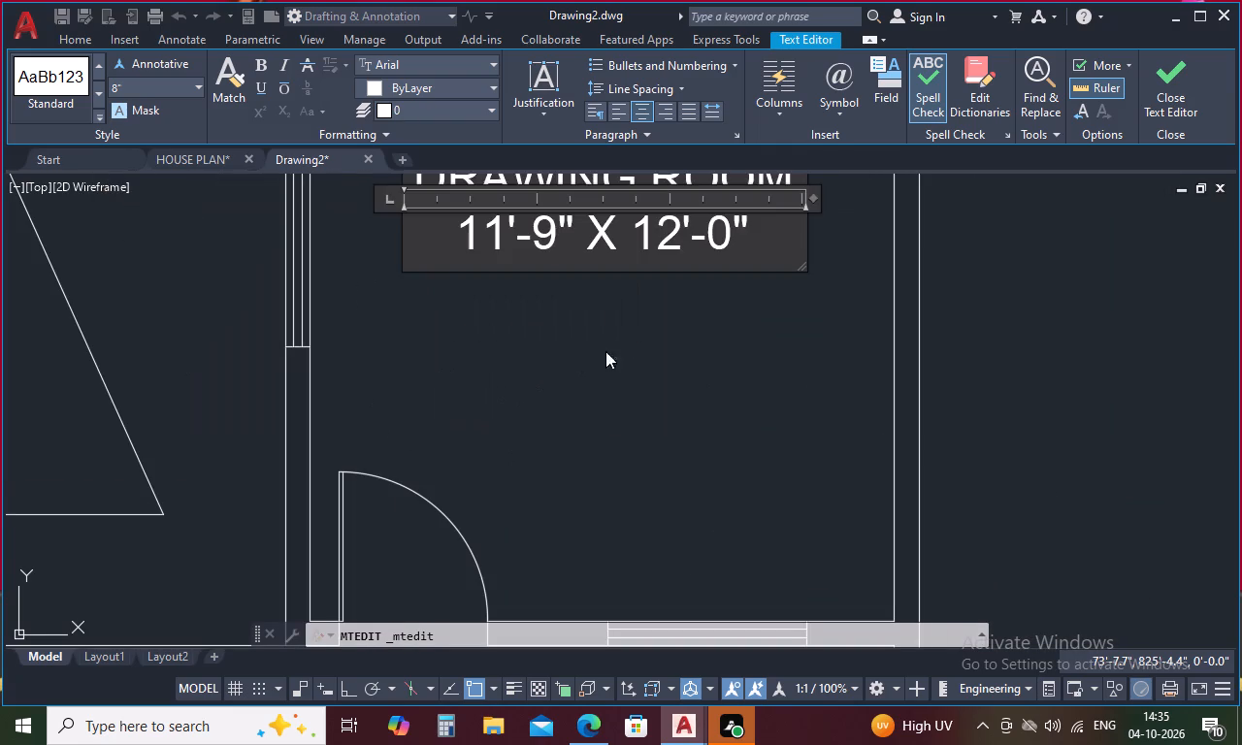
pyautogui.click(676, 254)
pyautogui.press('BackSpace')
pyautogui.press('4')
pyautogui.click(537, 432)
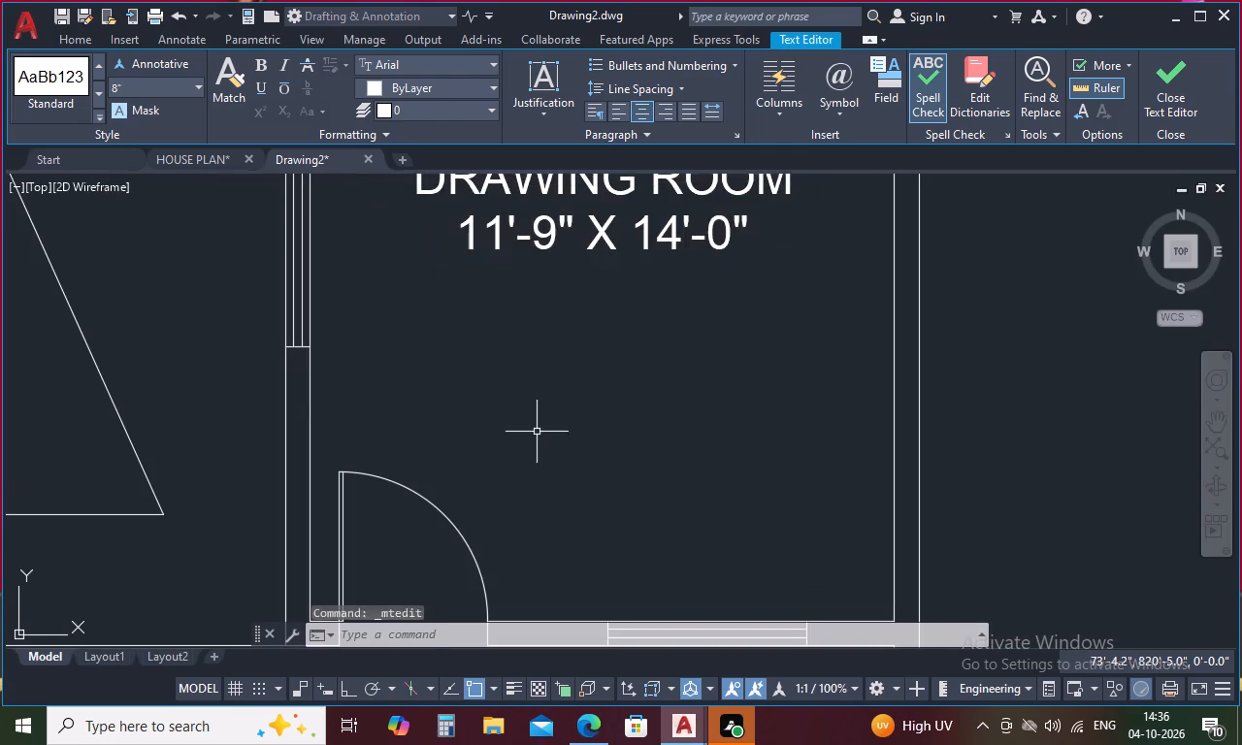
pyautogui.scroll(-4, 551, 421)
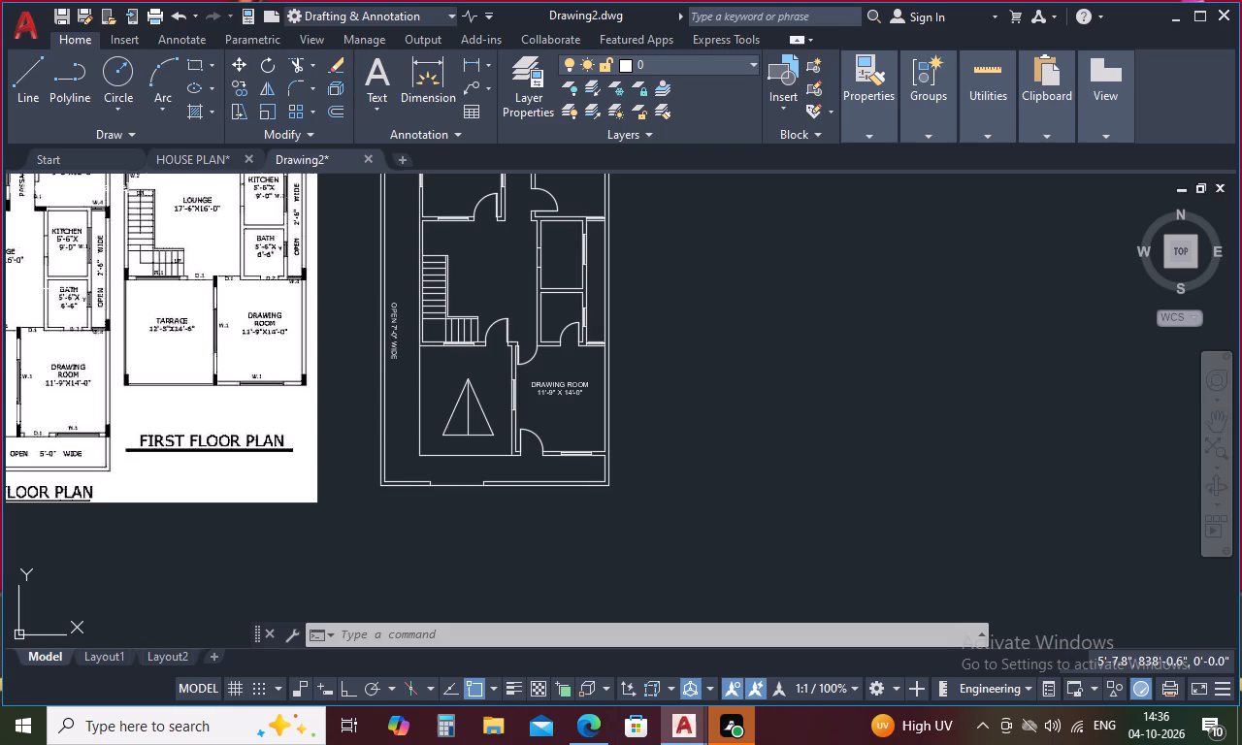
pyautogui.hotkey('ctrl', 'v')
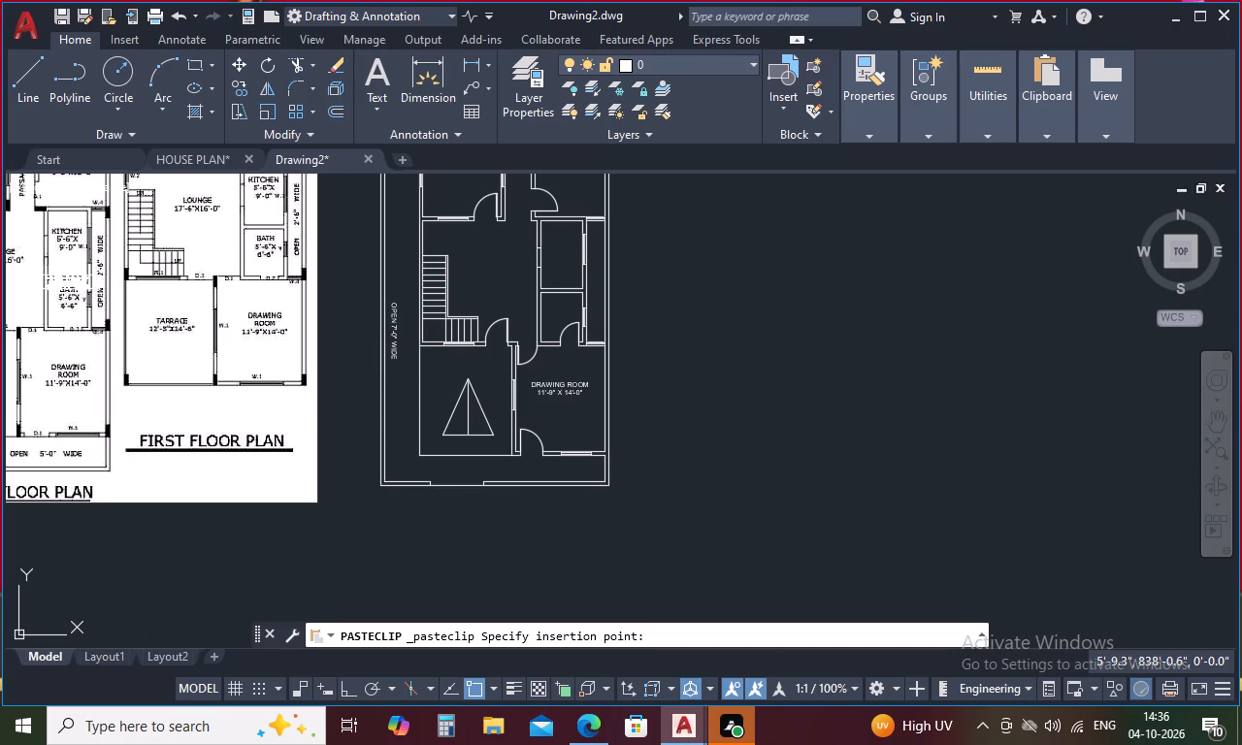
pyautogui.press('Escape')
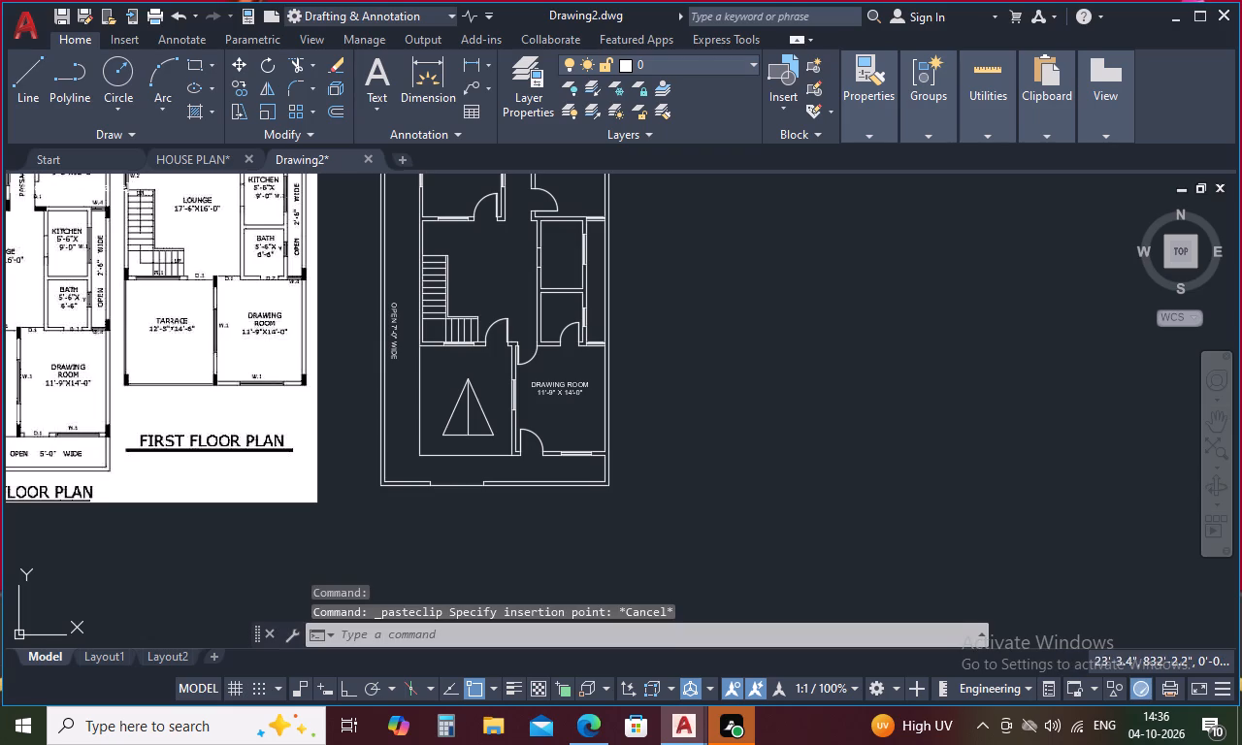
# Copy the DRAWING ROOM 11'-9" X 14'-0" label and paste it inside the small bath room directly above the drawing room.
pyautogui.click(537, 391)
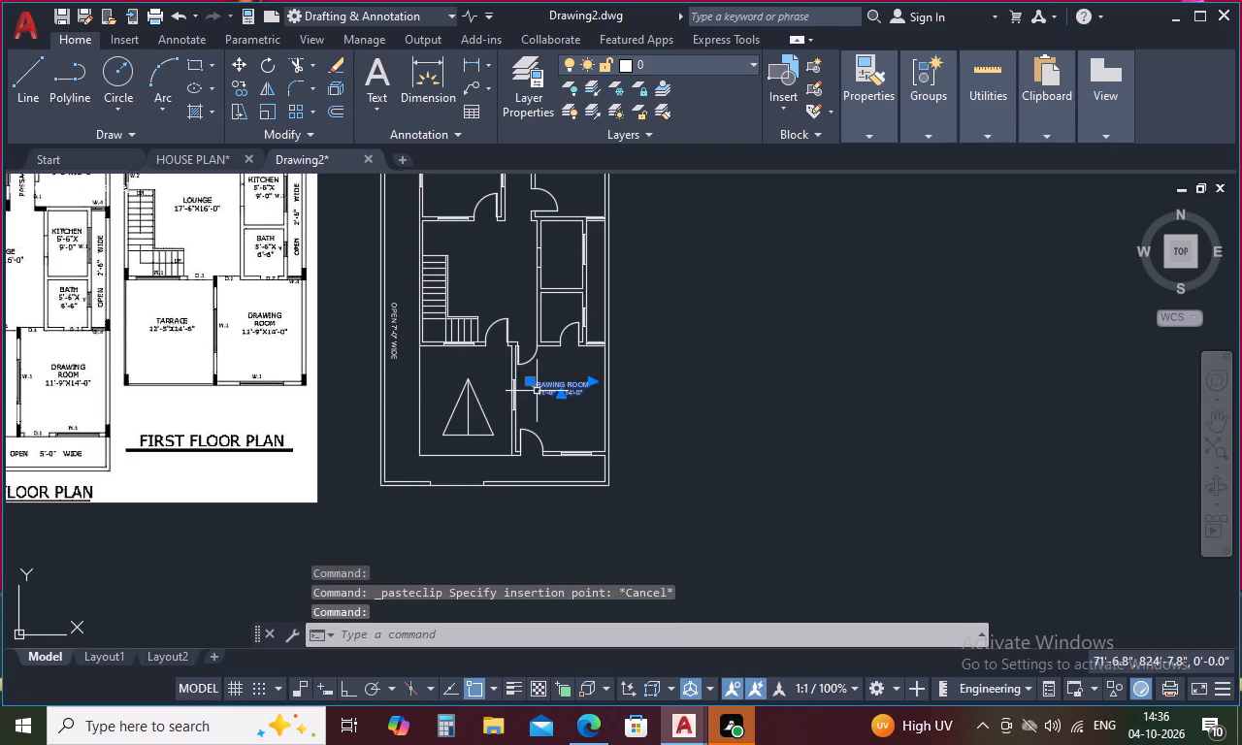
pyautogui.hotkey('ctrl', 'c')
pyautogui.hotkey('ctrl', 'v')
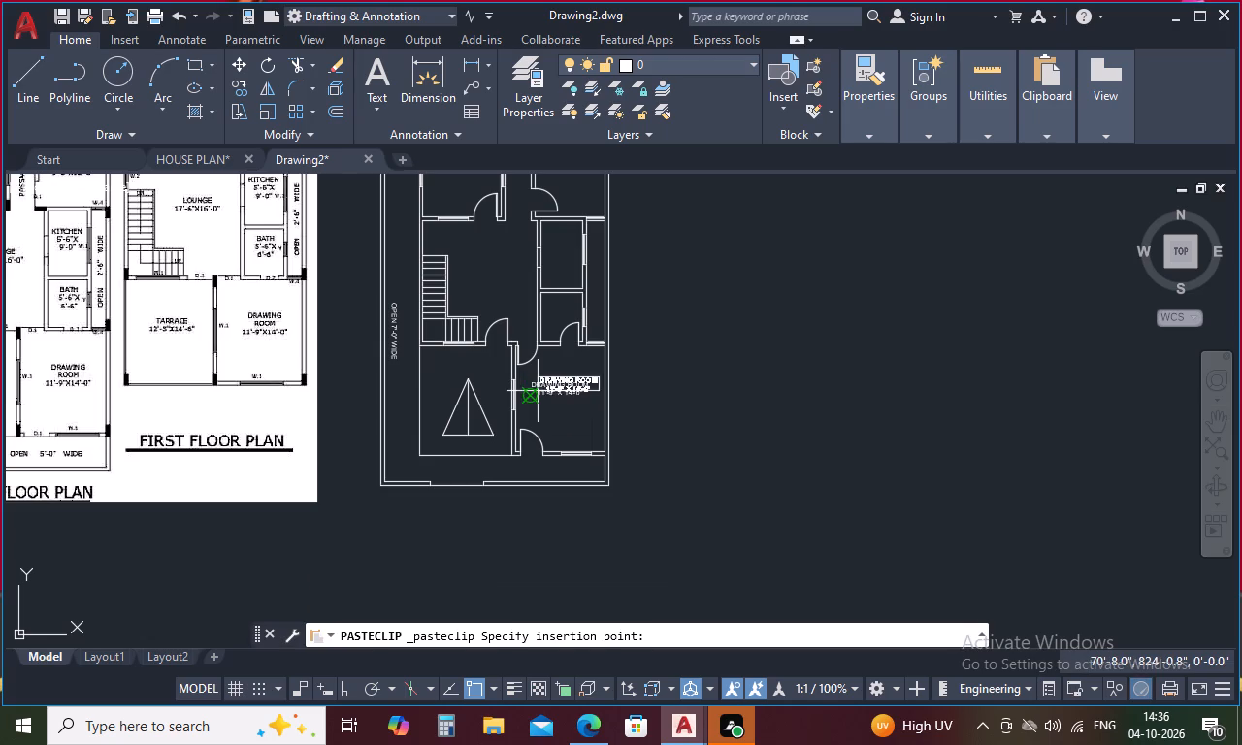
pyautogui.scroll(1, 563, 304)
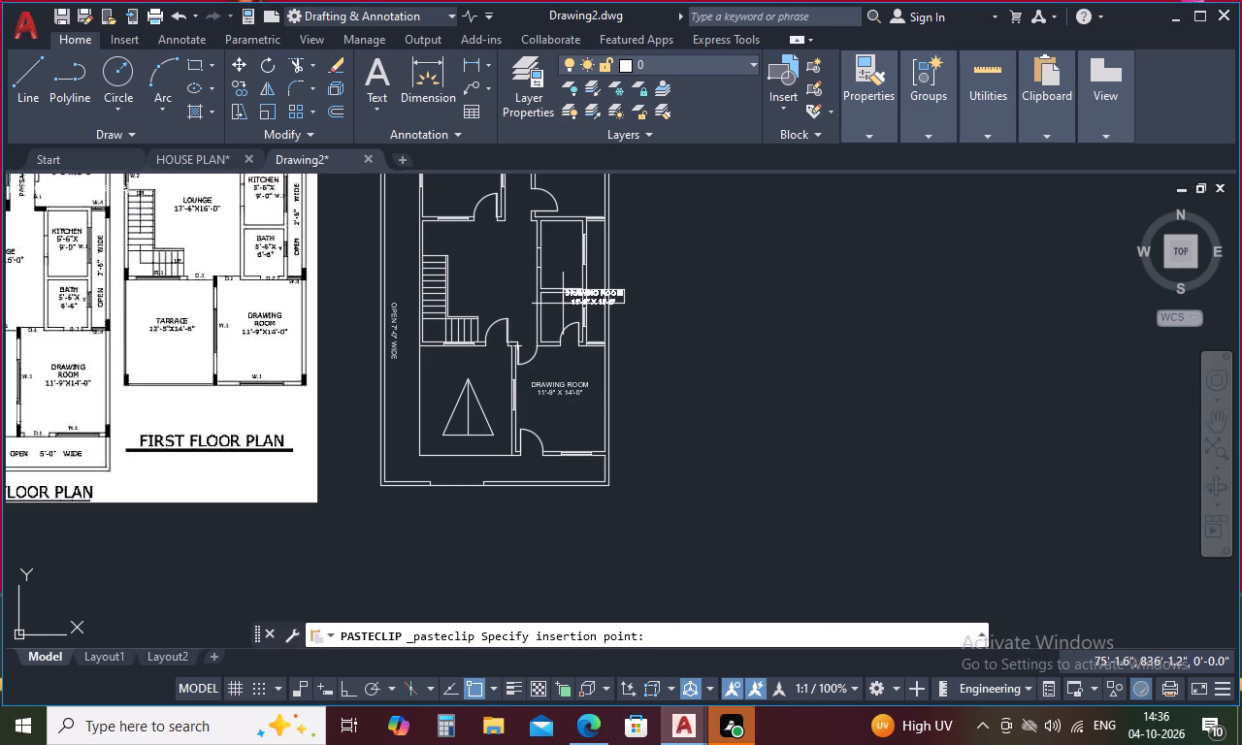
pyautogui.scroll(3, 563, 304)
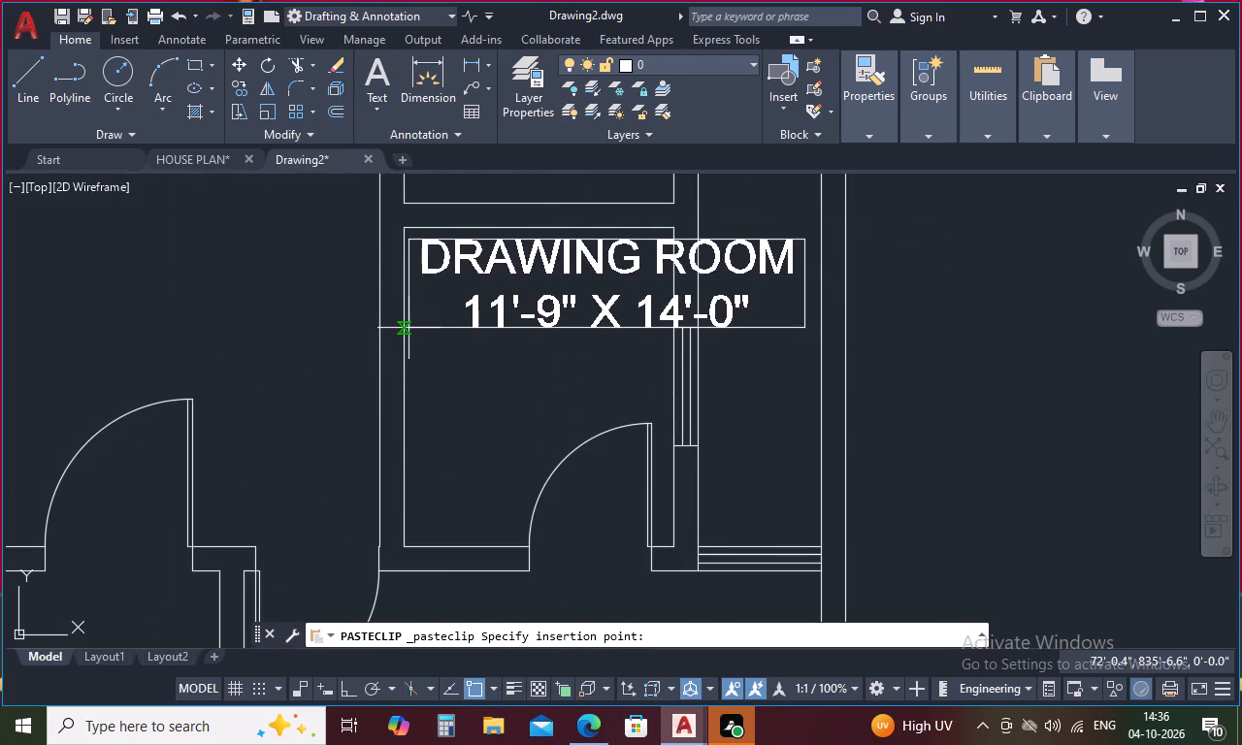
pyautogui.click(409, 328)
# Change the room name in the pasted label above the drawing room to BATH.
pyautogui.doubleClick(503, 261)
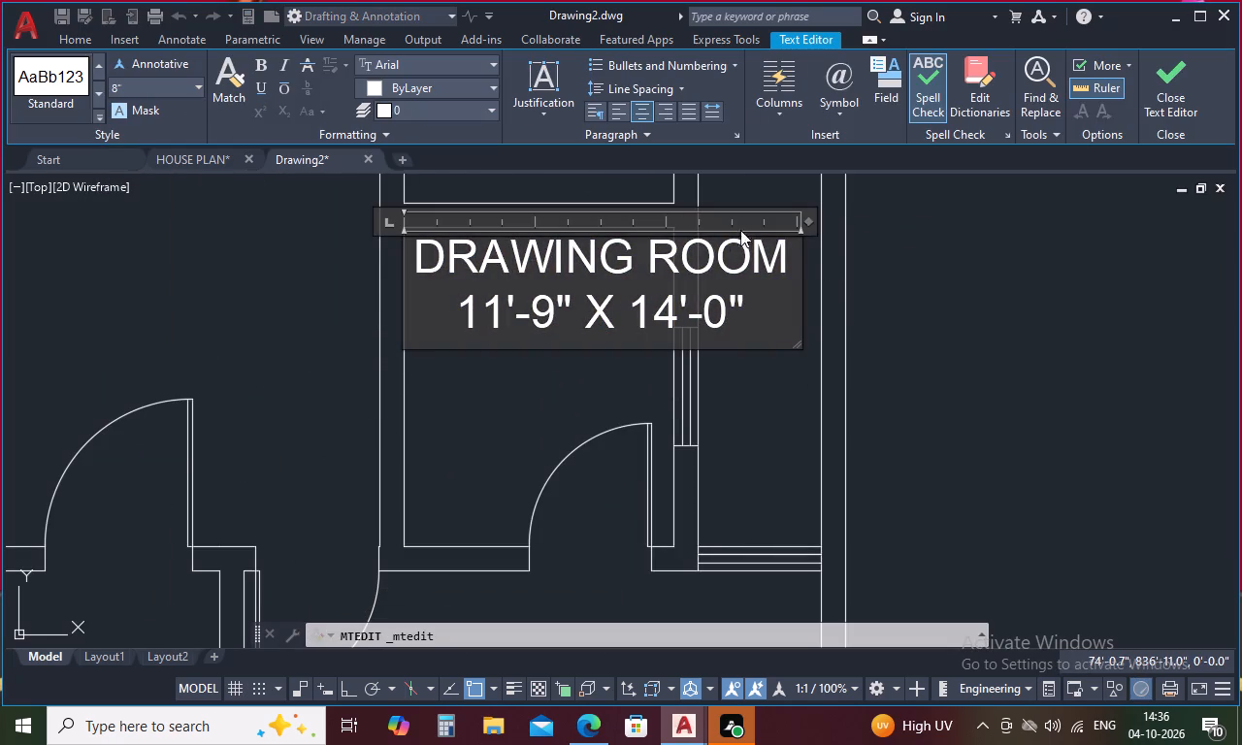
pyautogui.click(785, 243)
pyautogui.press('BackSpace')
pyautogui.press('BackSpace')
pyautogui.press('BackSpace')
pyautogui.press('BackSpace')
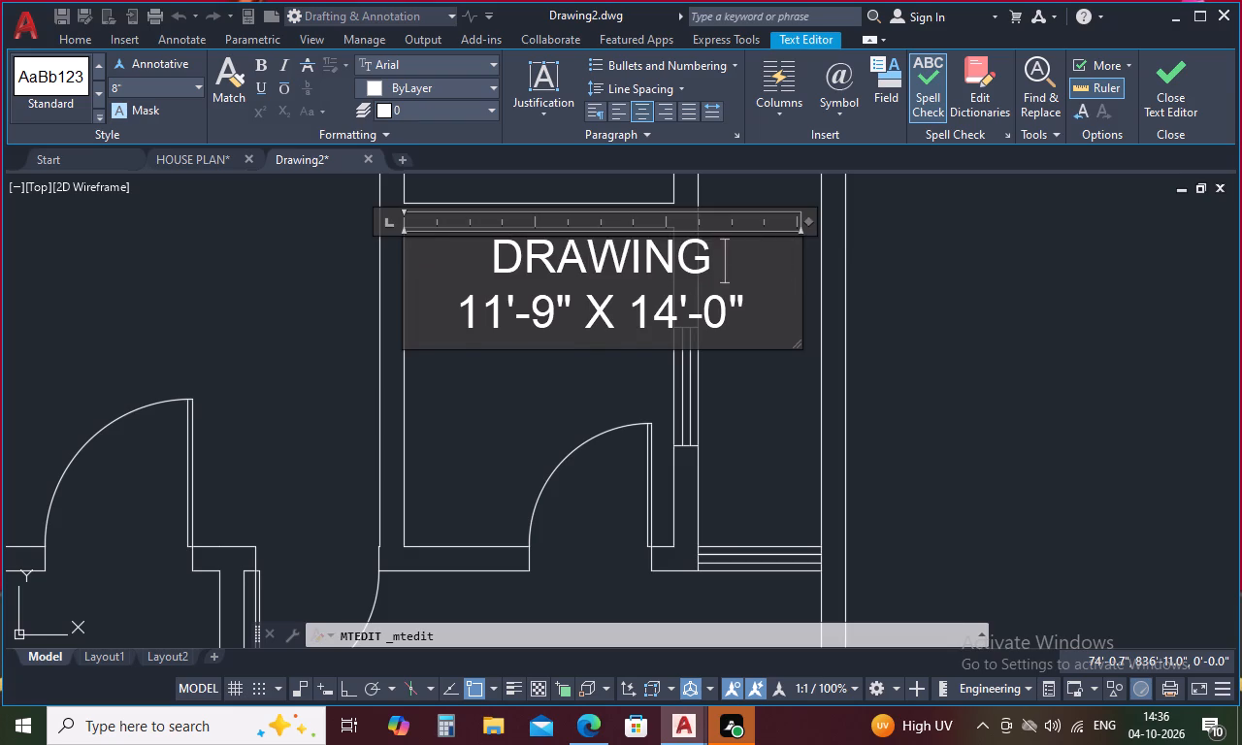
pyautogui.press('BackSpace')
pyautogui.press('BackSpace')
pyautogui.press('BackSpace')
pyautogui.press('BackSpace')
pyautogui.press('BackSpace')
pyautogui.press('BackSpace')
pyautogui.press('BackSpace')
pyautogui.press('BackSpace')
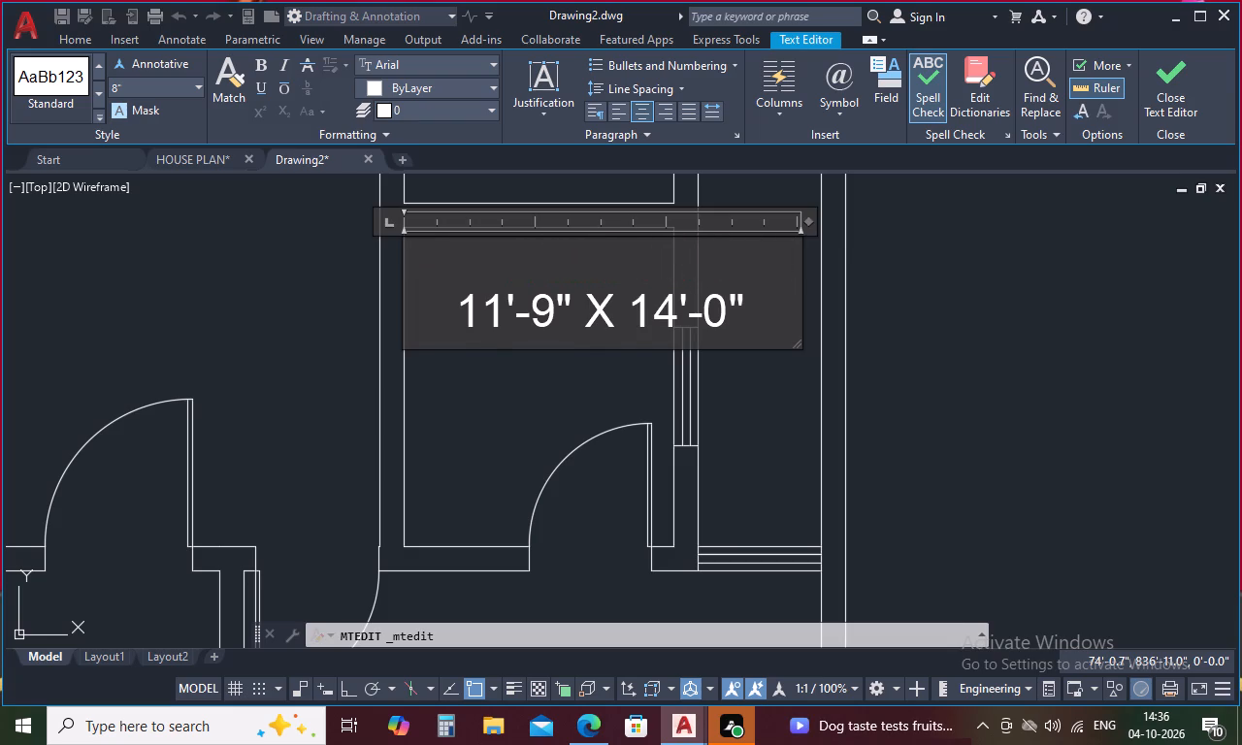
pyautogui.write('BAT')
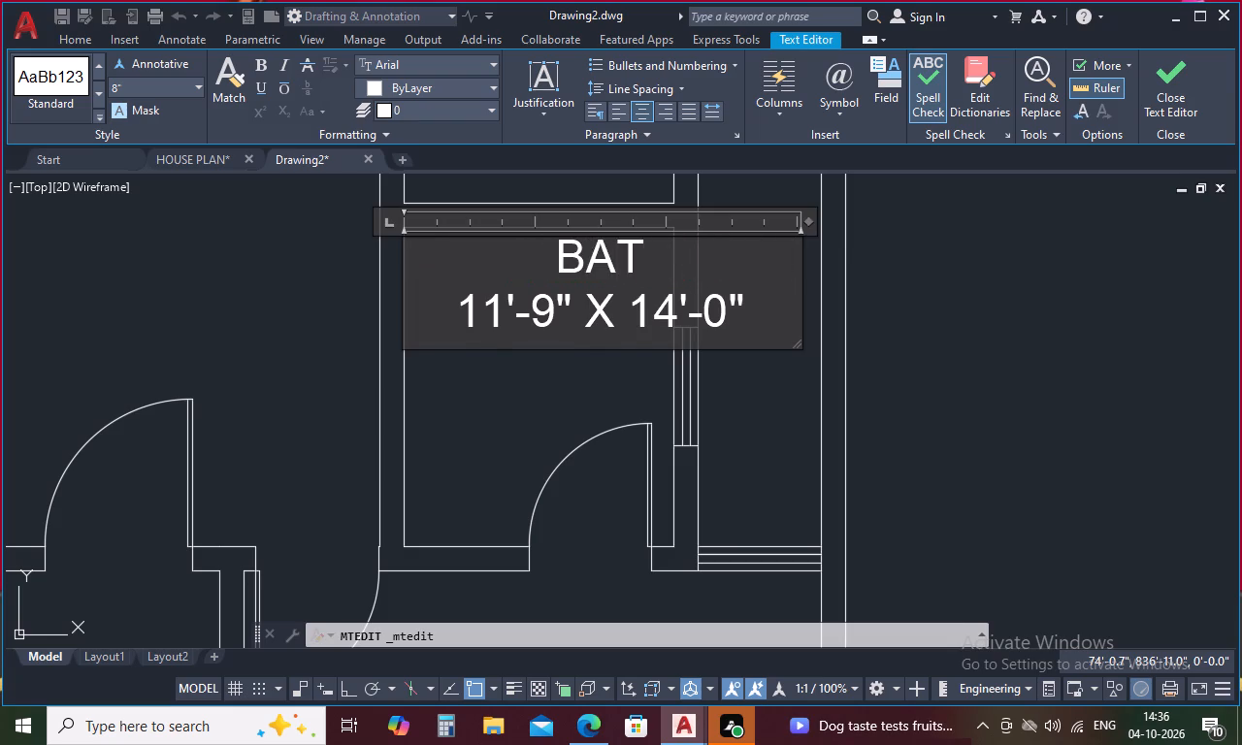
pyautogui.press('h')
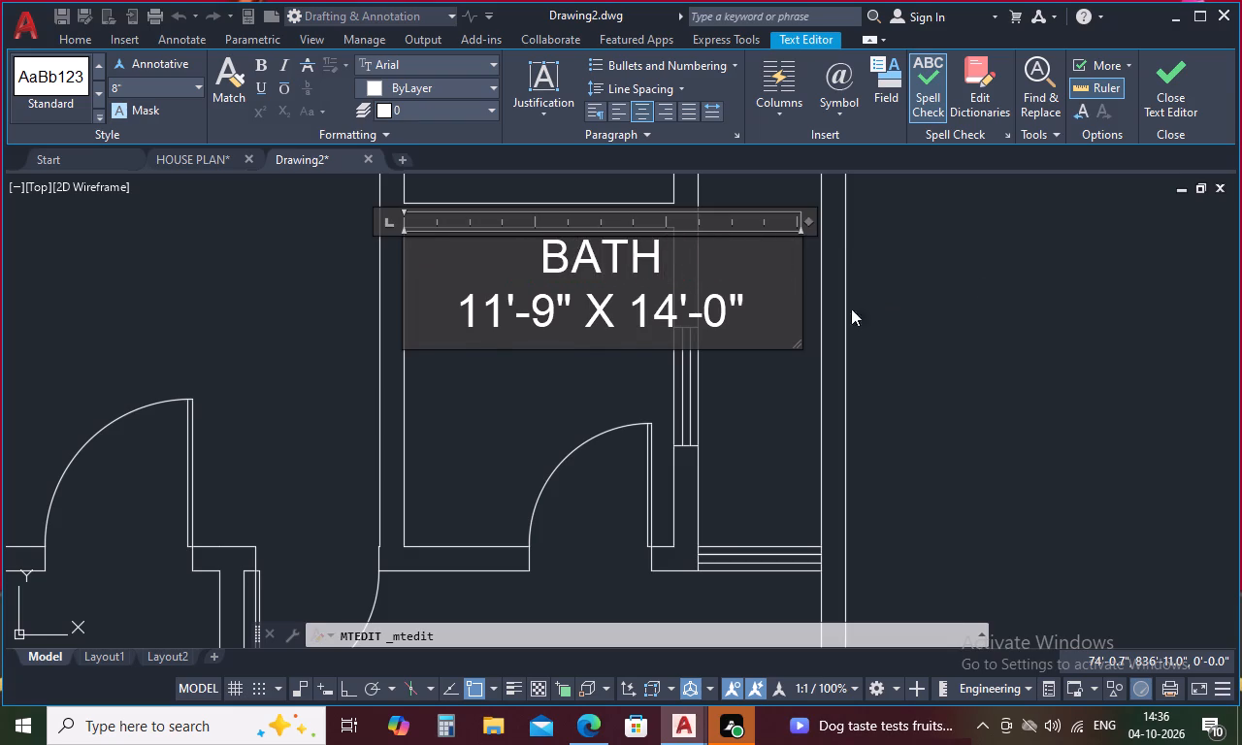
# Change the first dimension in the new BATH label's size line to 5'-6".
pyautogui.scroll(-3, 795, 309)
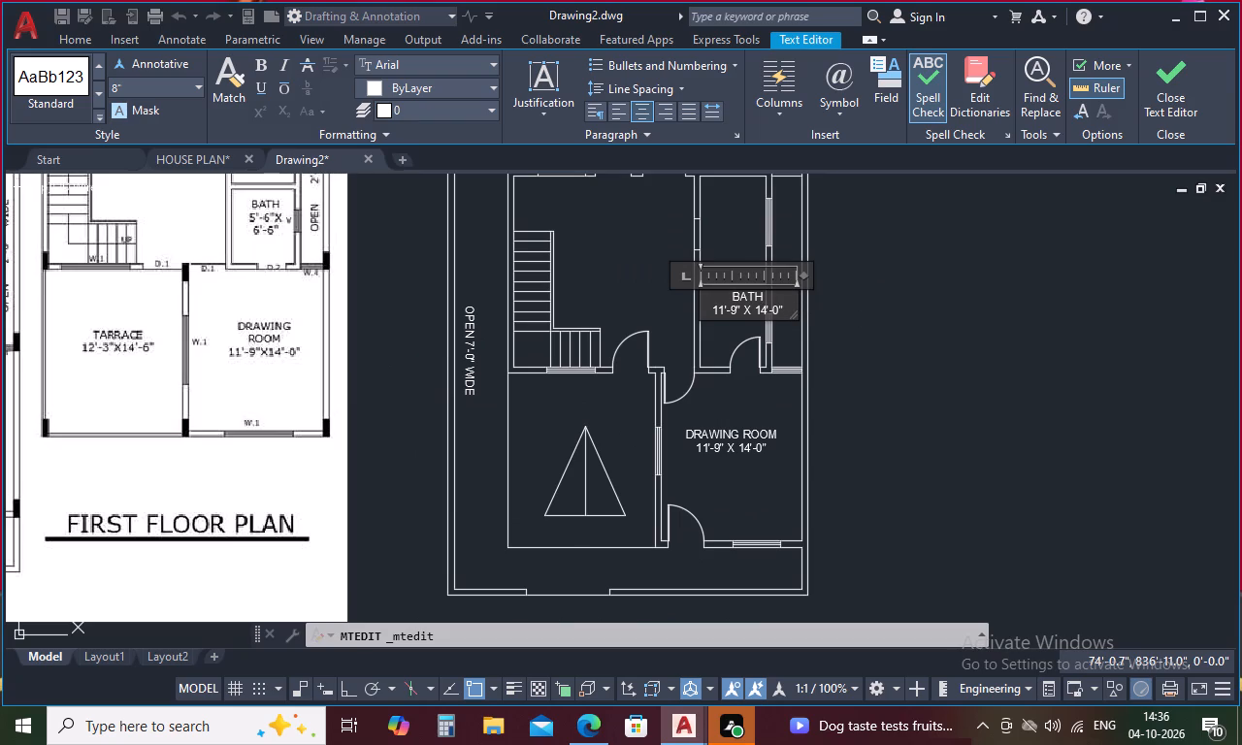
pyautogui.scroll(4, 722, 312)
pyautogui.click(722, 311)
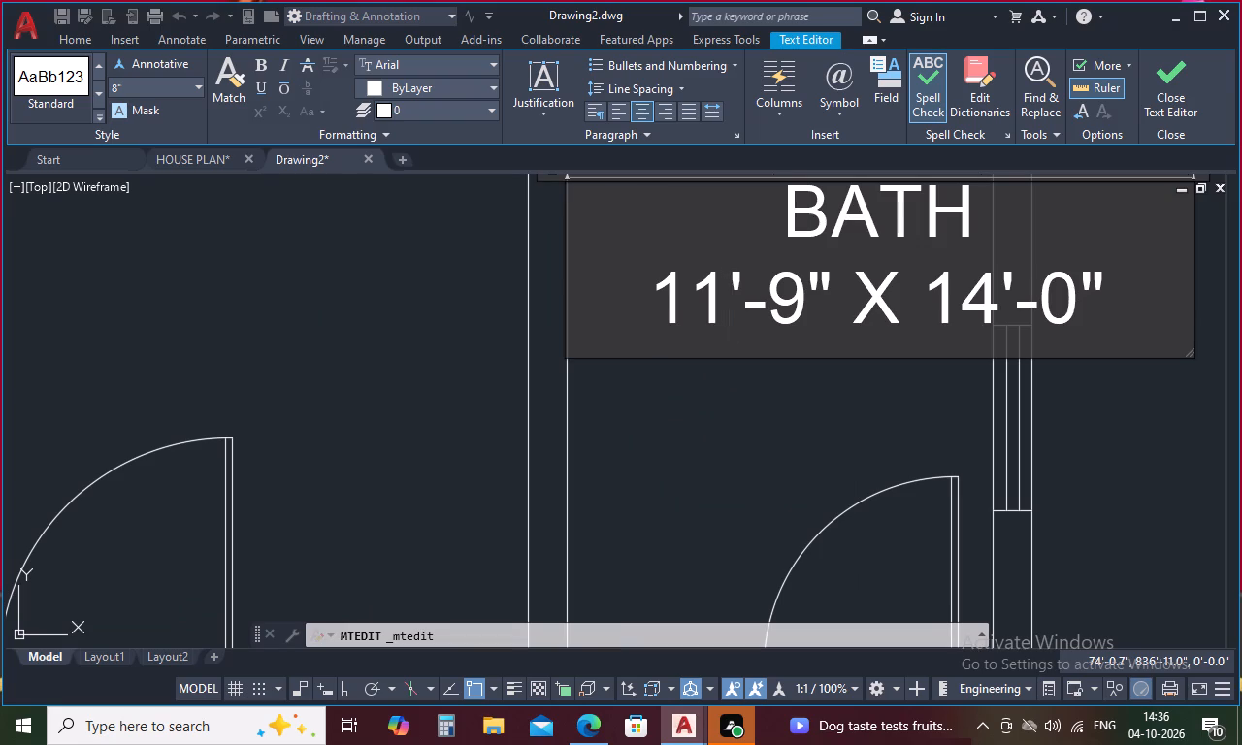
pyautogui.press('BackSpace')
pyautogui.press('BackSpace')
pyautogui.press('5')
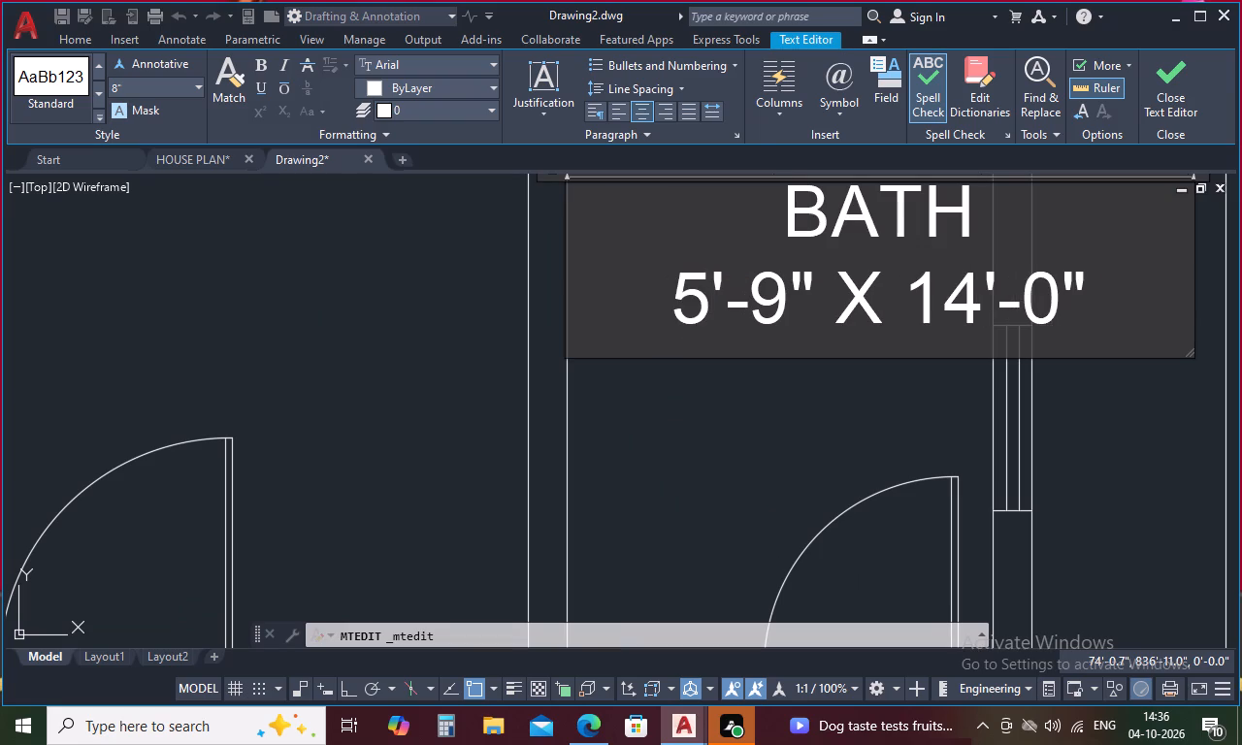
pyautogui.press('Right')
pyautogui.press('Right')
pyautogui.press('Right')
pyautogui.press('BackSpace')
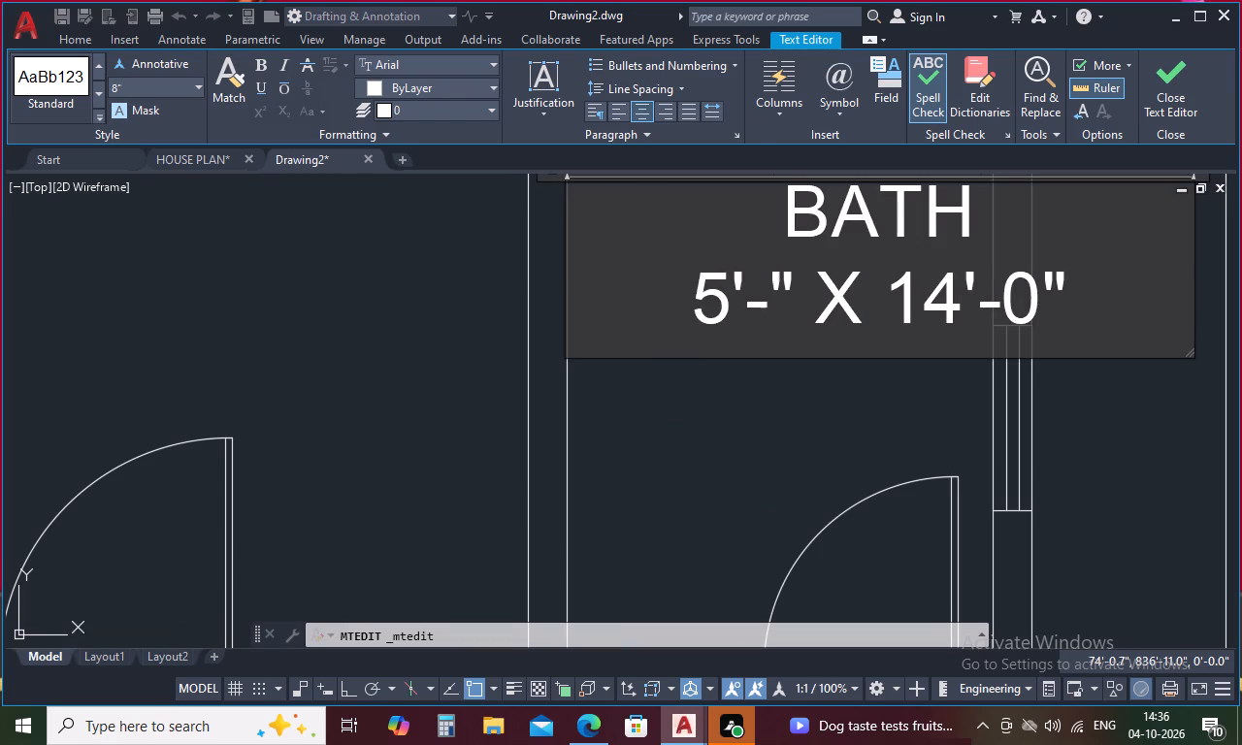
pyautogui.press('6')
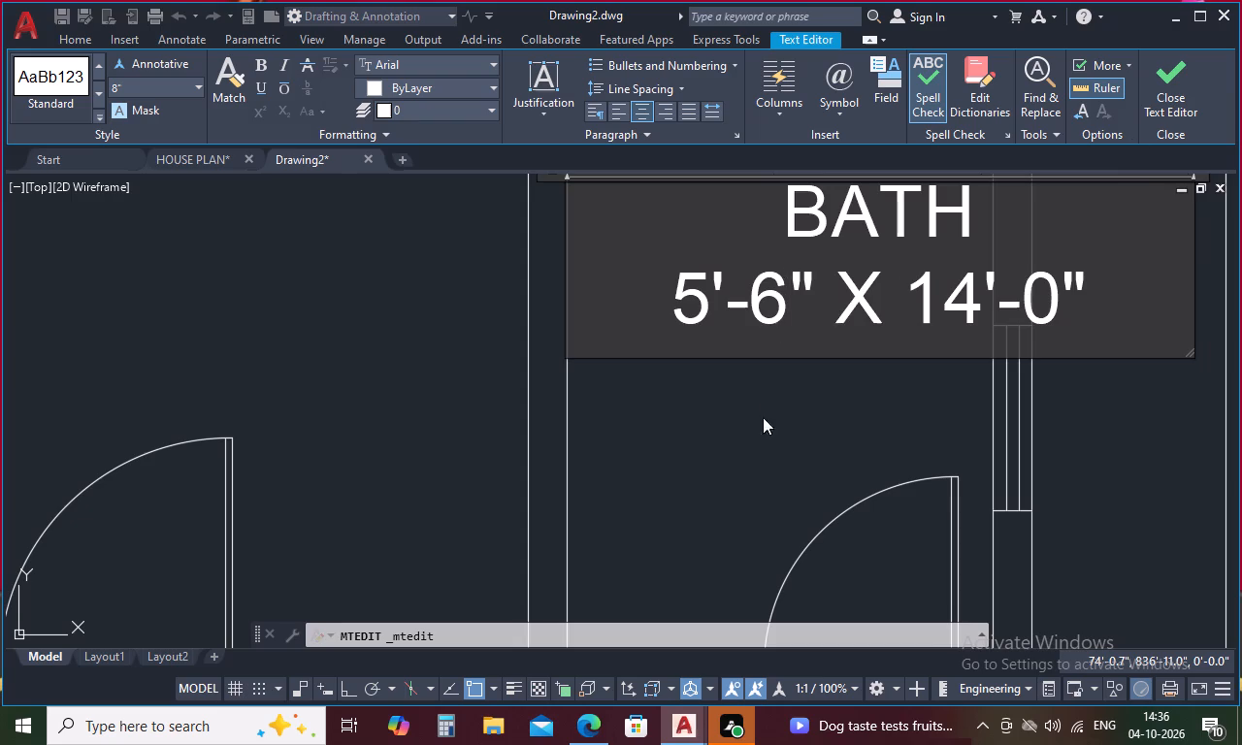
# Change the second dimension in the BATH label's size line to 6'-6" and finish the text.
pyautogui.scroll(-5, 763, 396)
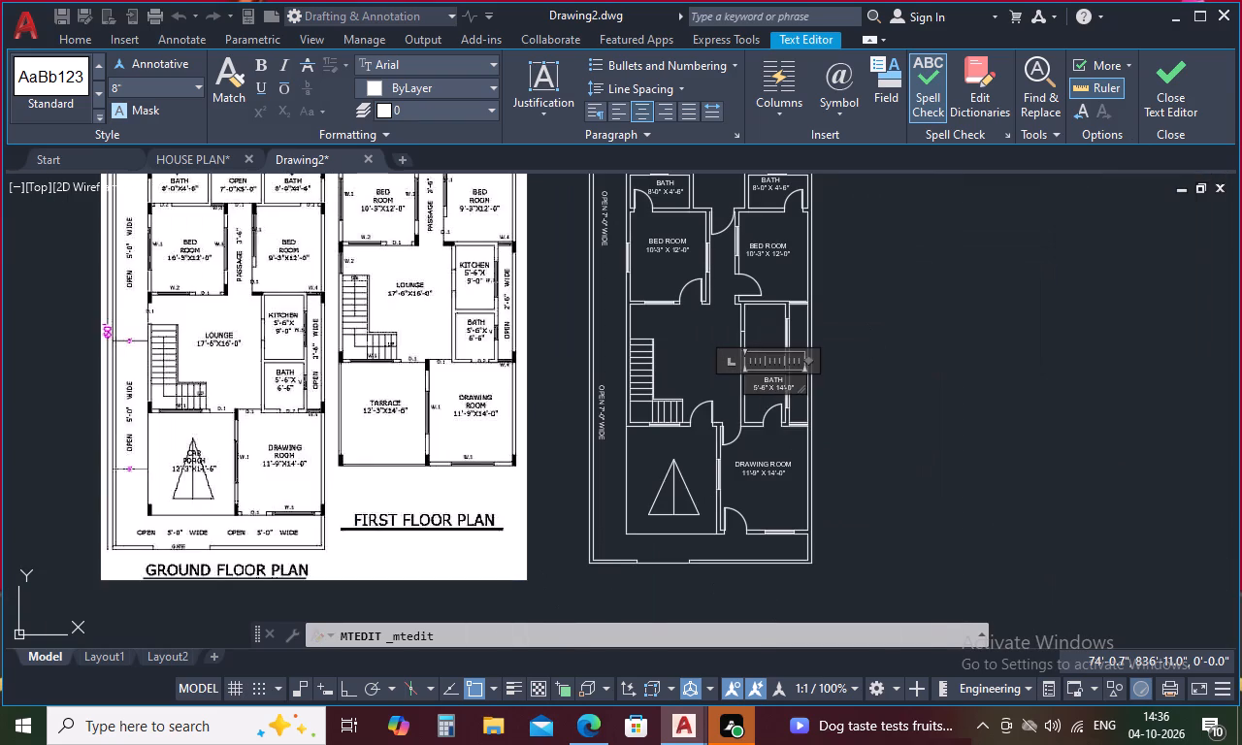
pyautogui.scroll(7, 788, 382)
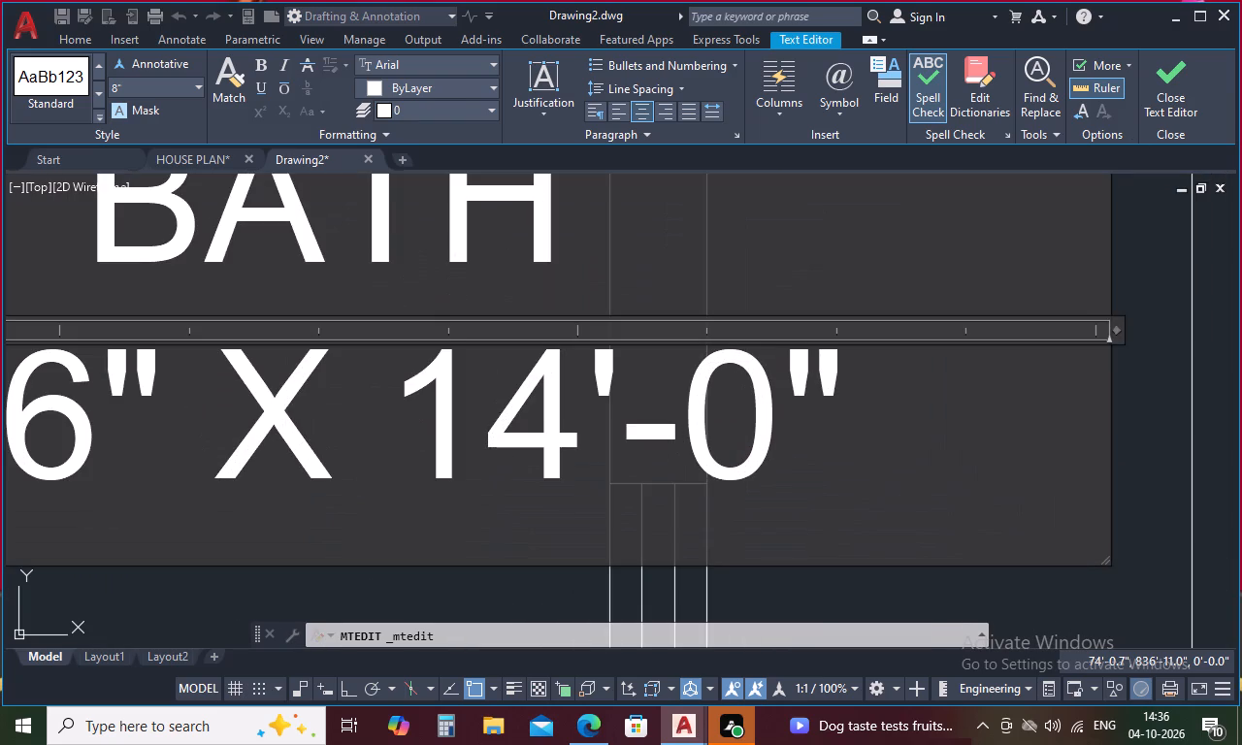
pyautogui.click(592, 428)
pyautogui.press('BackSpace')
pyautogui.press('BackSpace')
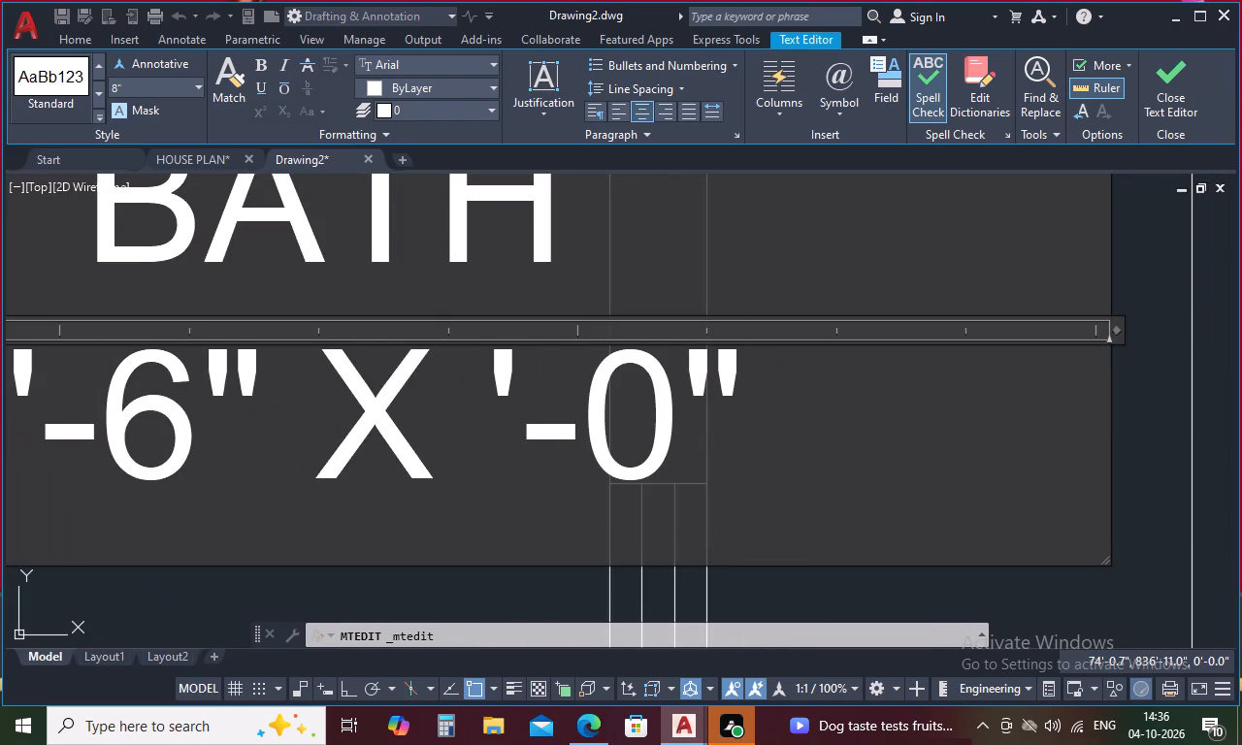
pyautogui.press('6')
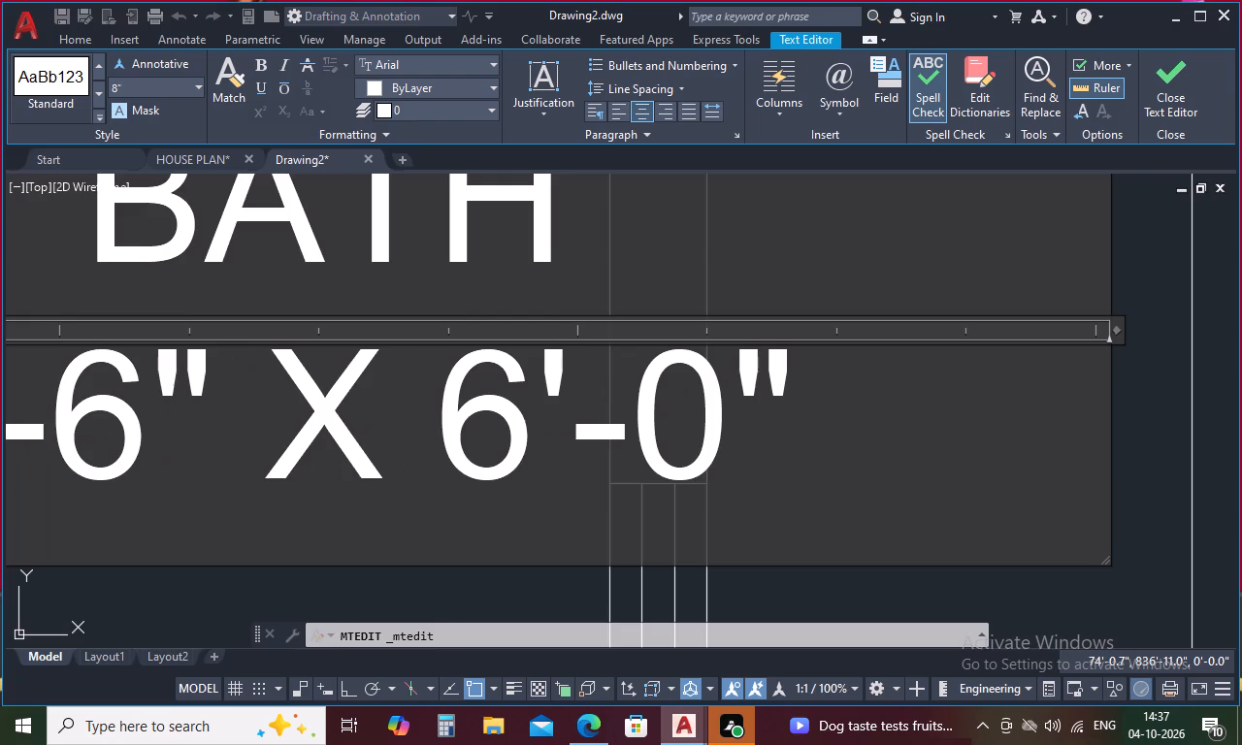
pyautogui.press('Right')
pyautogui.press('Right')
pyautogui.press('Right')
pyautogui.press('BackSpace')
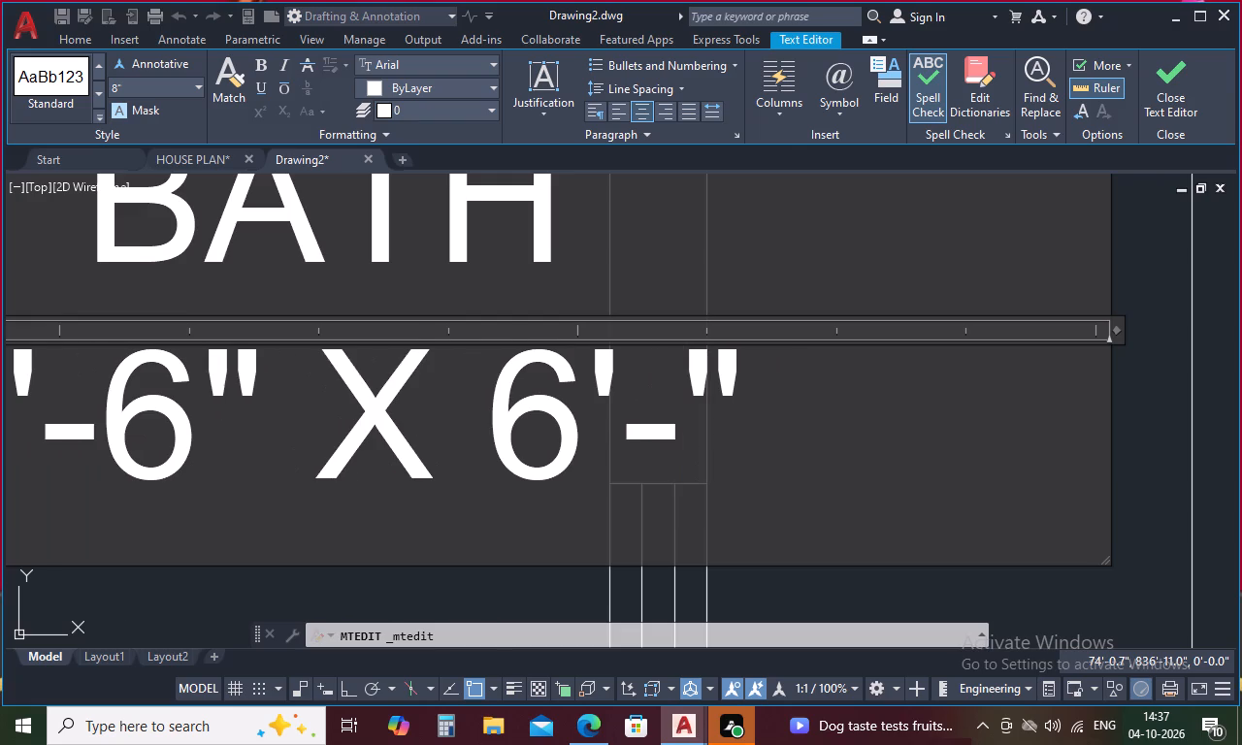
pyautogui.press('6')
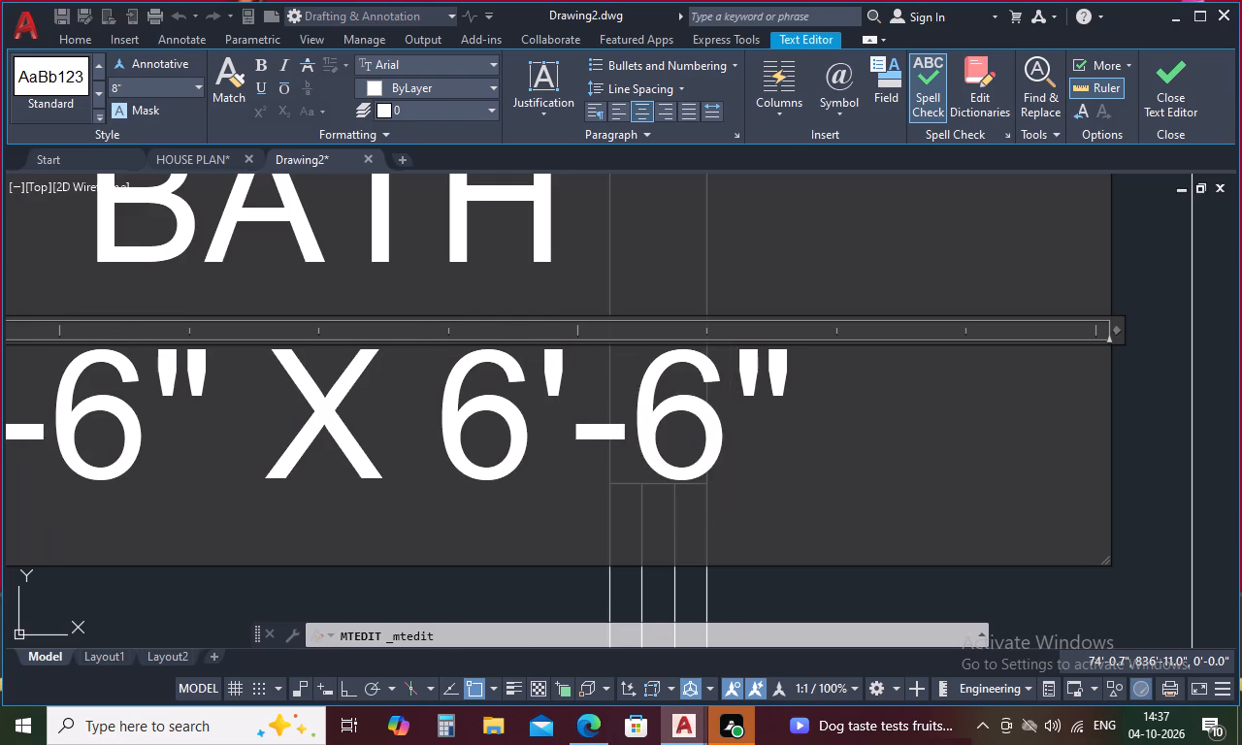
pyautogui.scroll(-4, 924, 243)
pyautogui.click(774, 337)
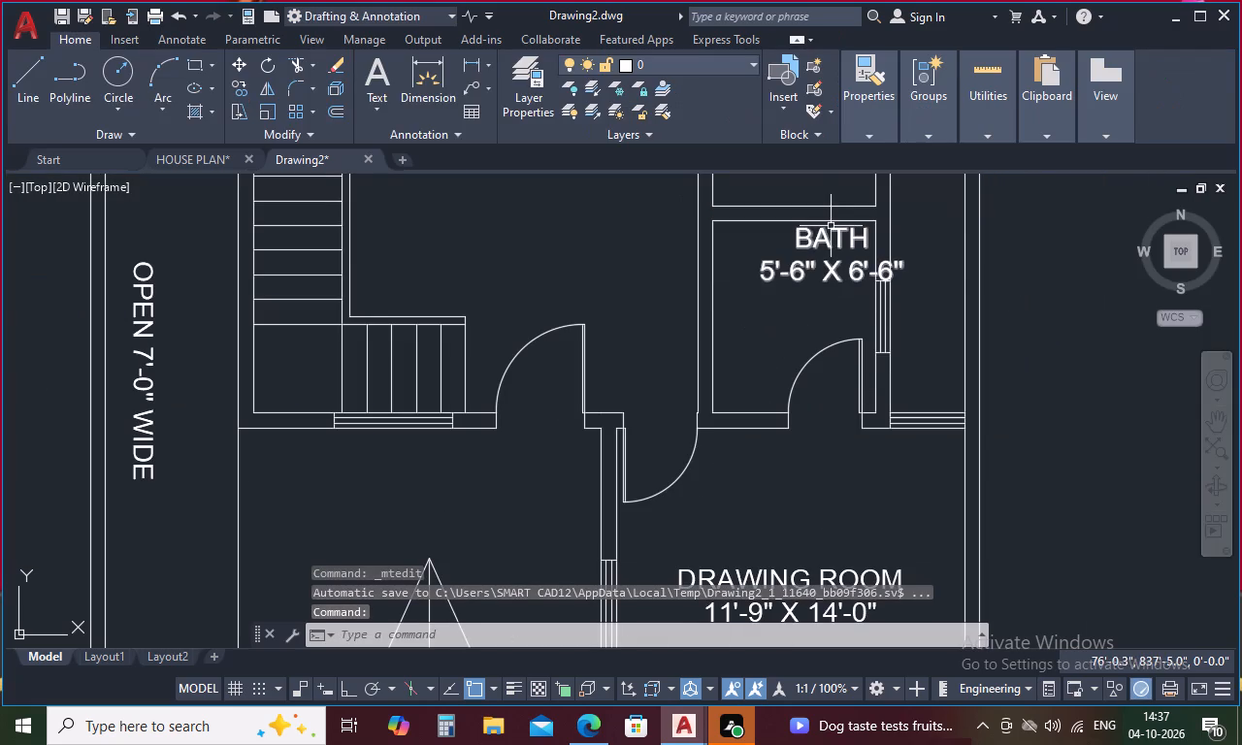
# Move the BATH 5'-6" X 6'-6" label so it sits centred between the bath's side walls.
pyautogui.click(828, 234)
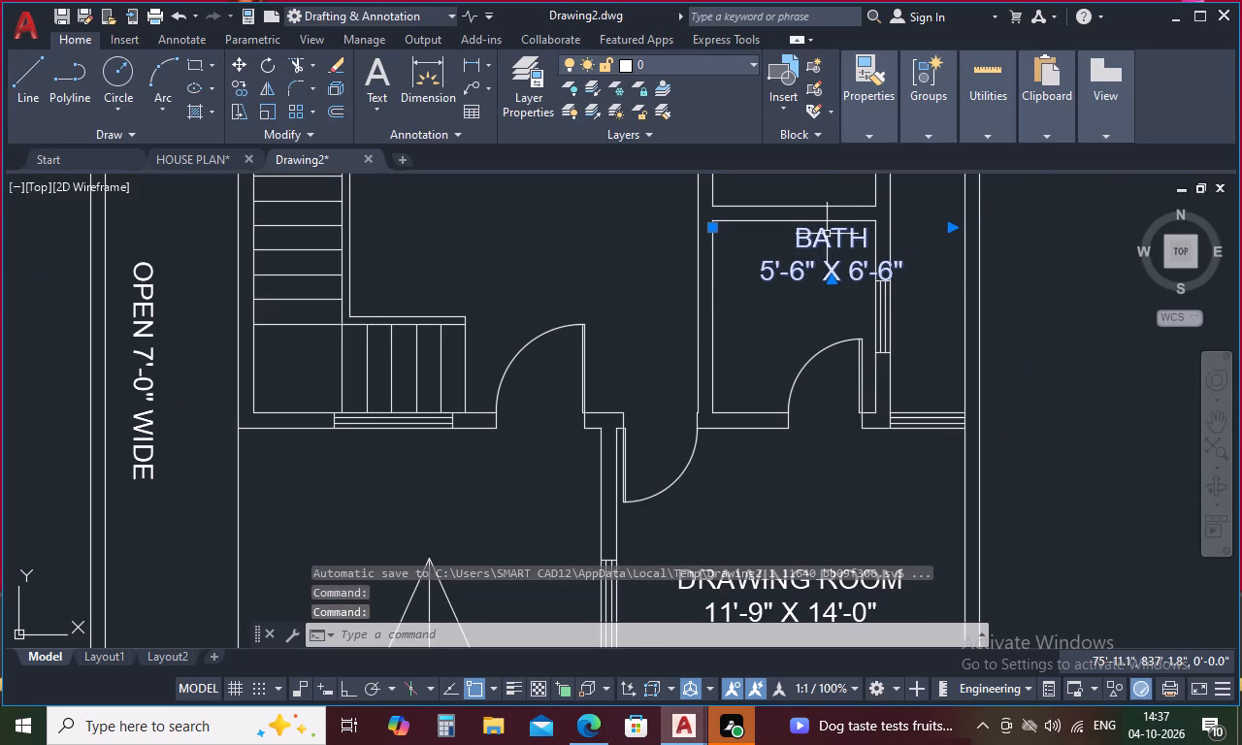
pyautogui.write('M')
pyautogui.press('space')
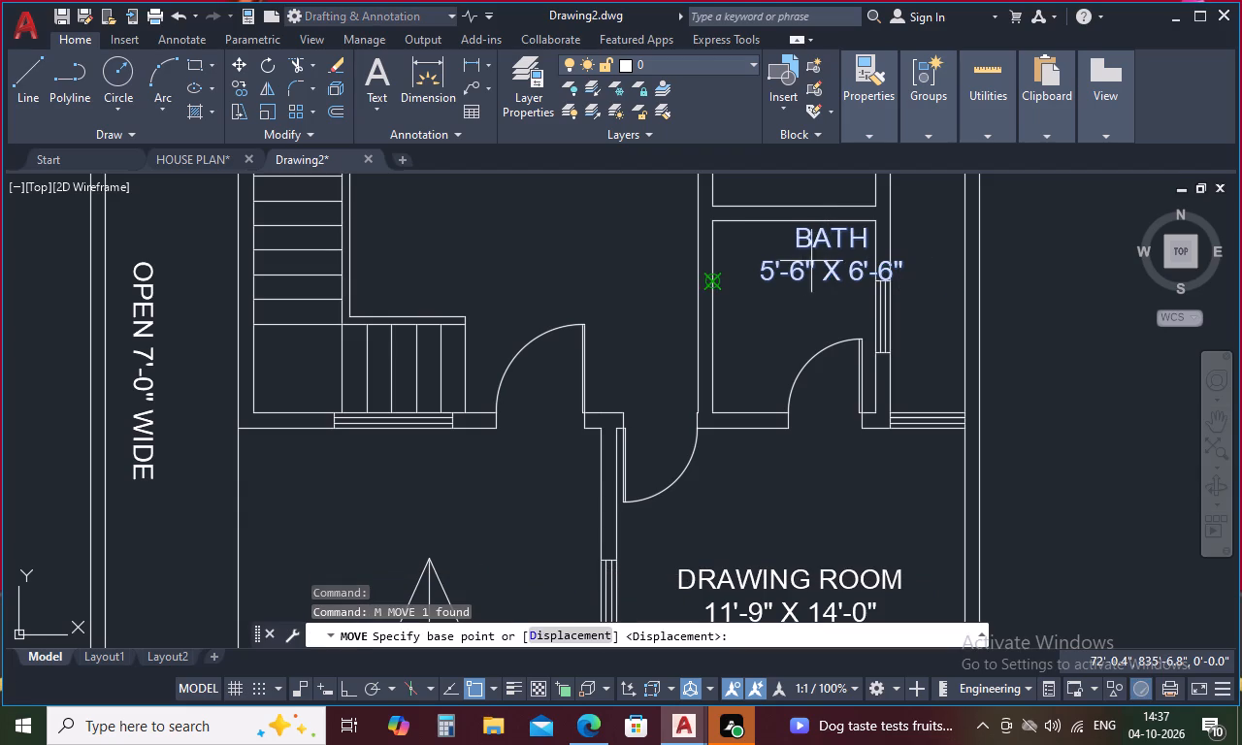
pyautogui.click(811, 247)
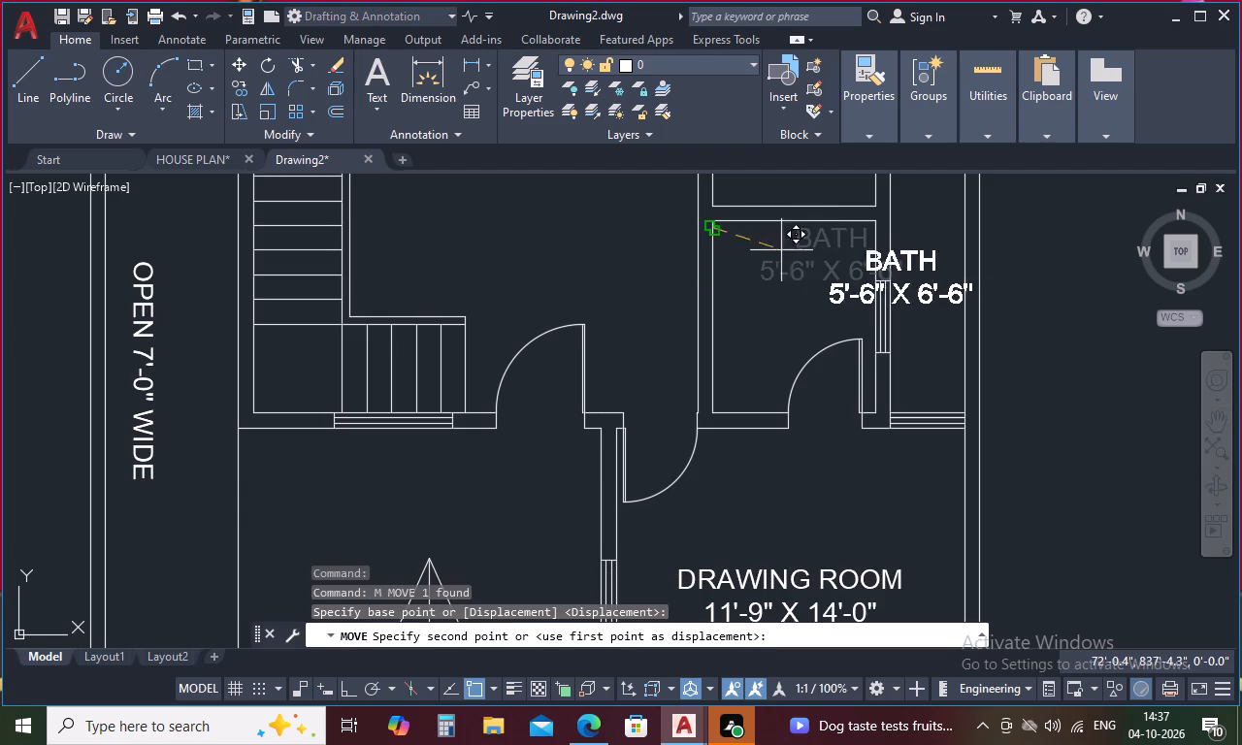
pyautogui.click(673, 235)
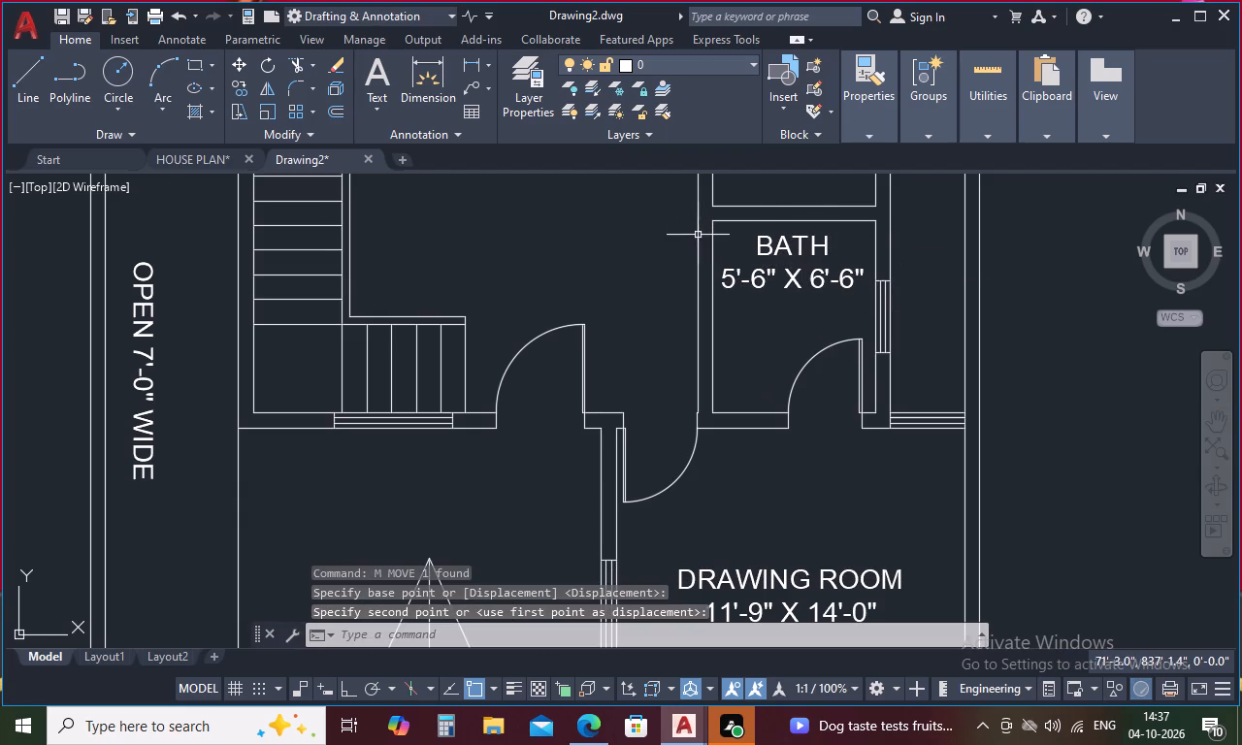
# Copy the BATH 5'-6" X 6'-6" label and paste it inside the kitchen above that bath.
pyautogui.scroll(-3, 719, 269)
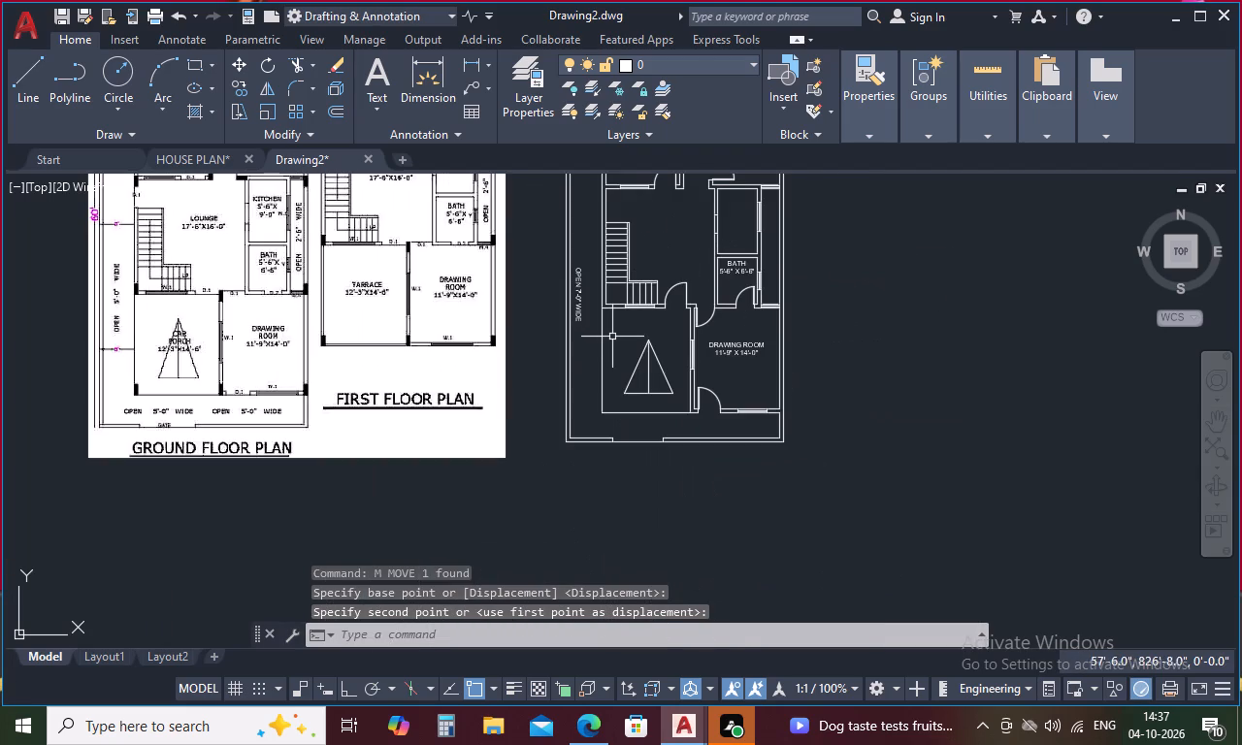
pyautogui.click(734, 262)
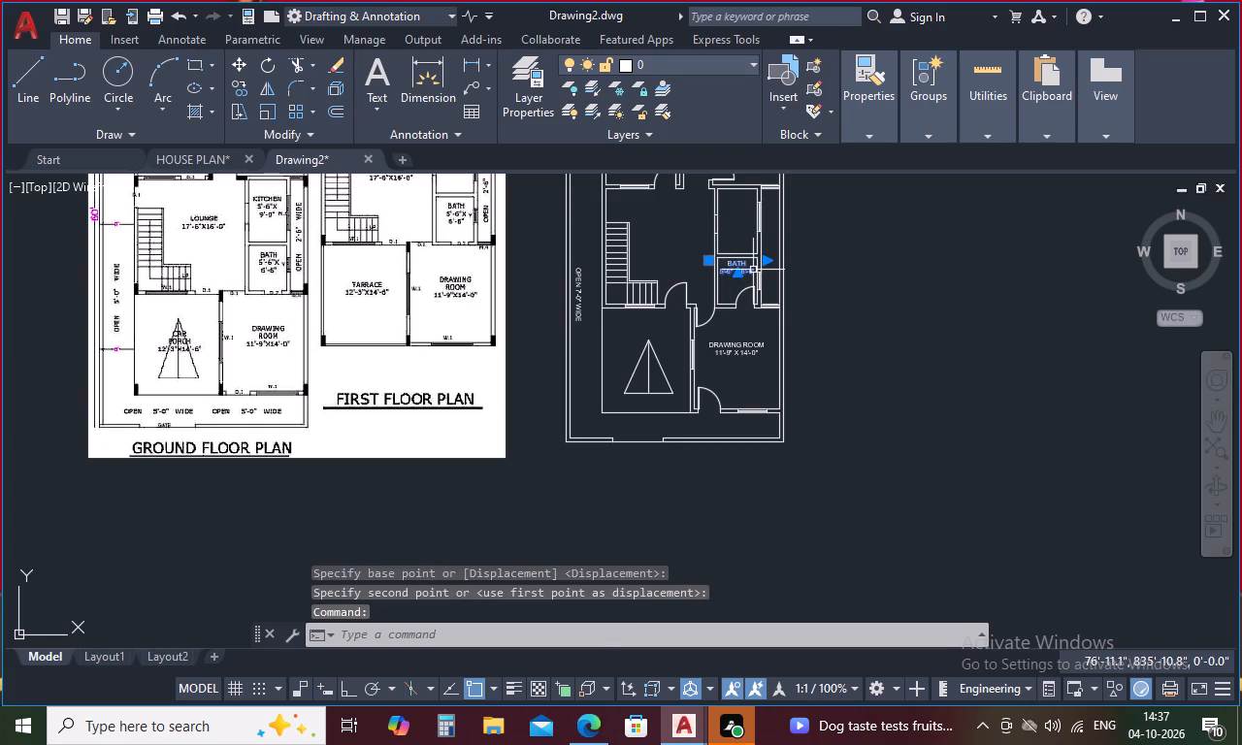
pyautogui.hotkey('ctrl', 'c')
pyautogui.hotkey('ctrl', 'v')
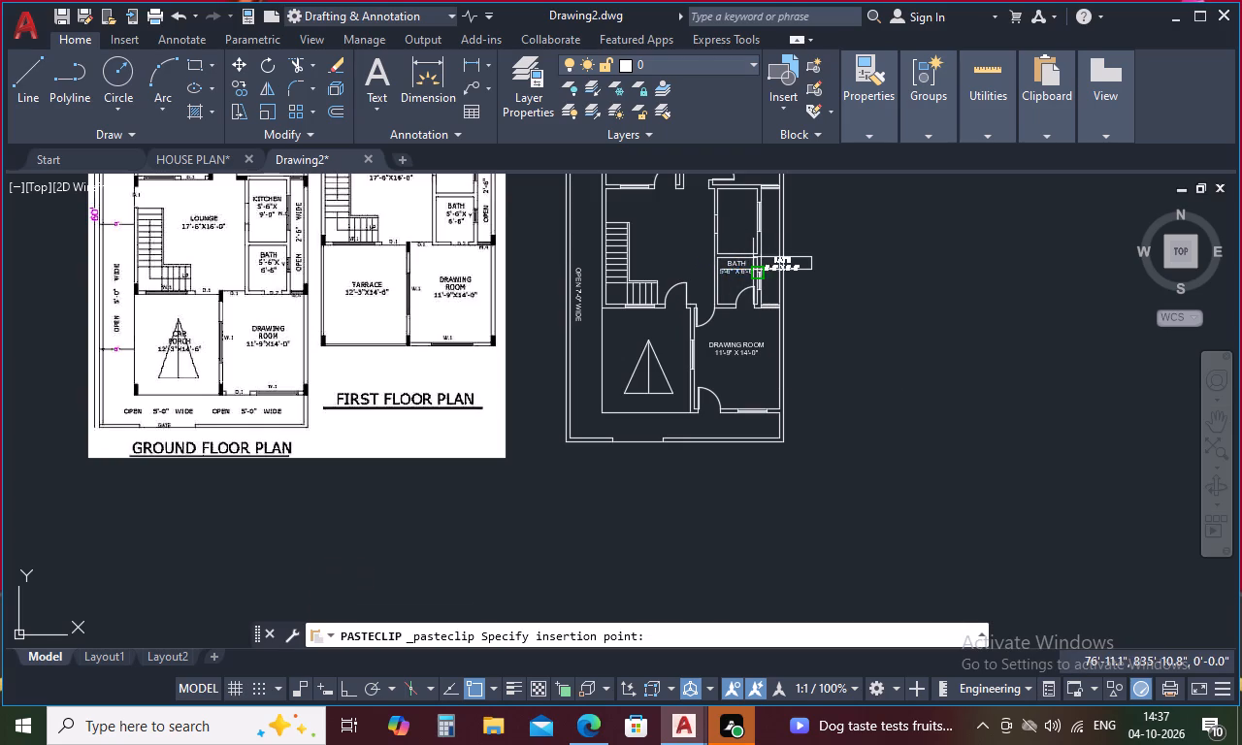
pyautogui.scroll(-2, 686, 294)
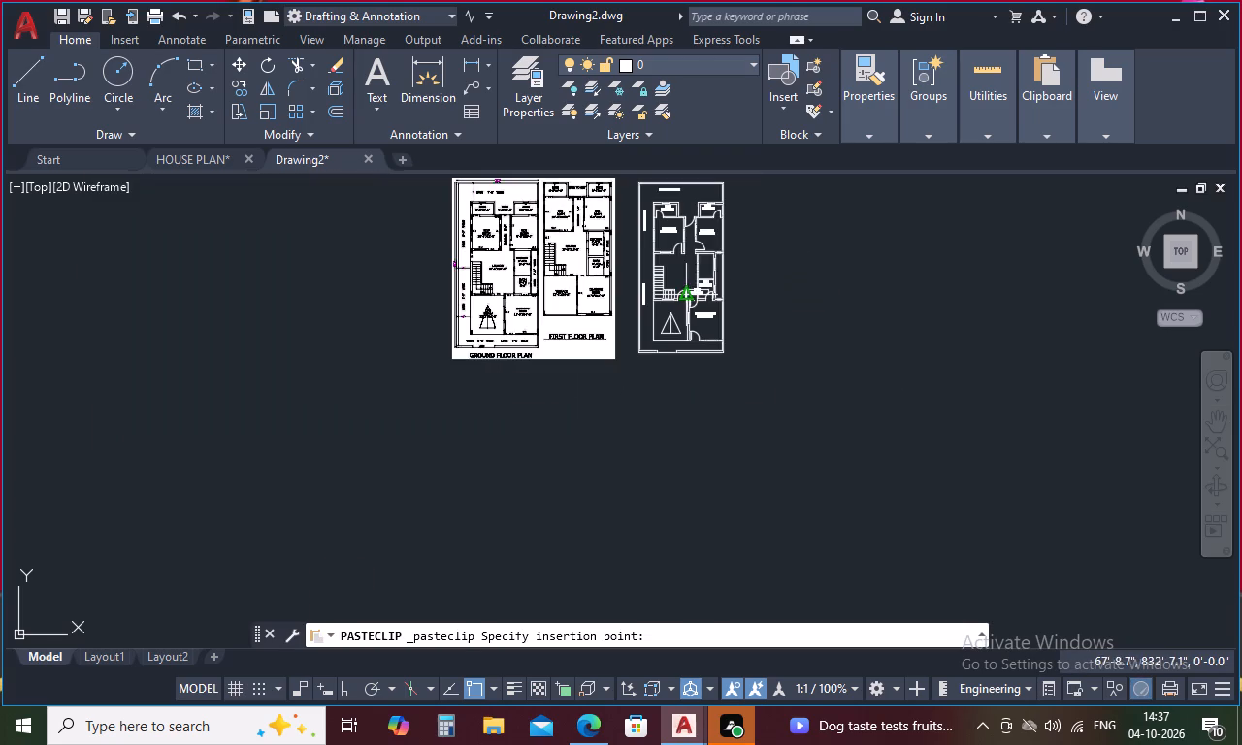
pyautogui.scroll(4, 703, 238)
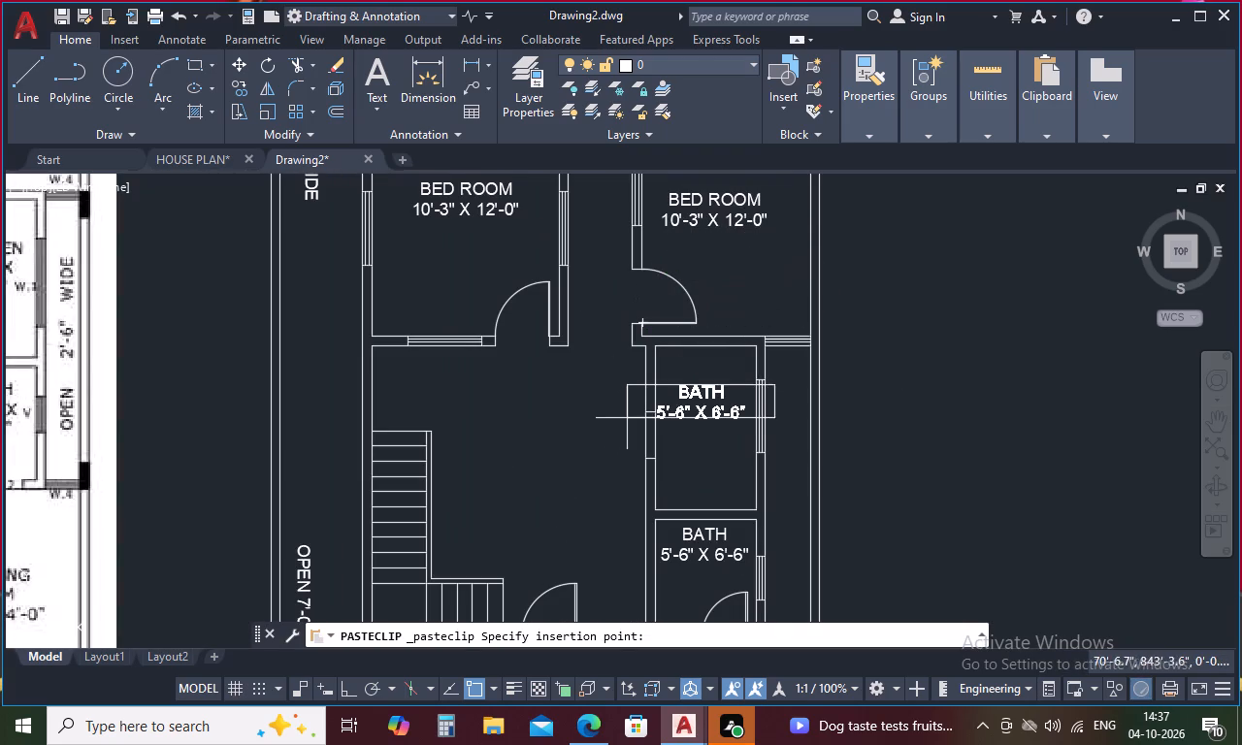
pyautogui.click(631, 422)
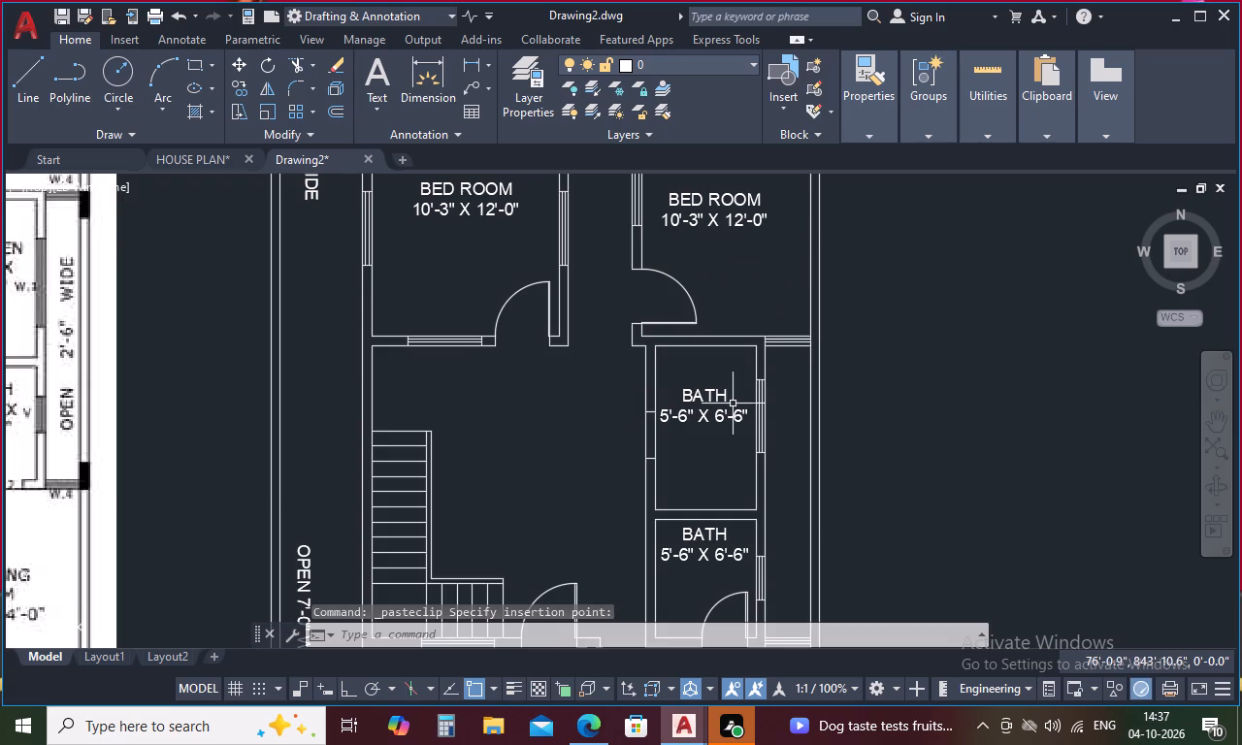
# Change the room name in the label pasted above the bath to KITCHEN.
pyautogui.doubleClick(725, 398)
pyautogui.click(728, 395)
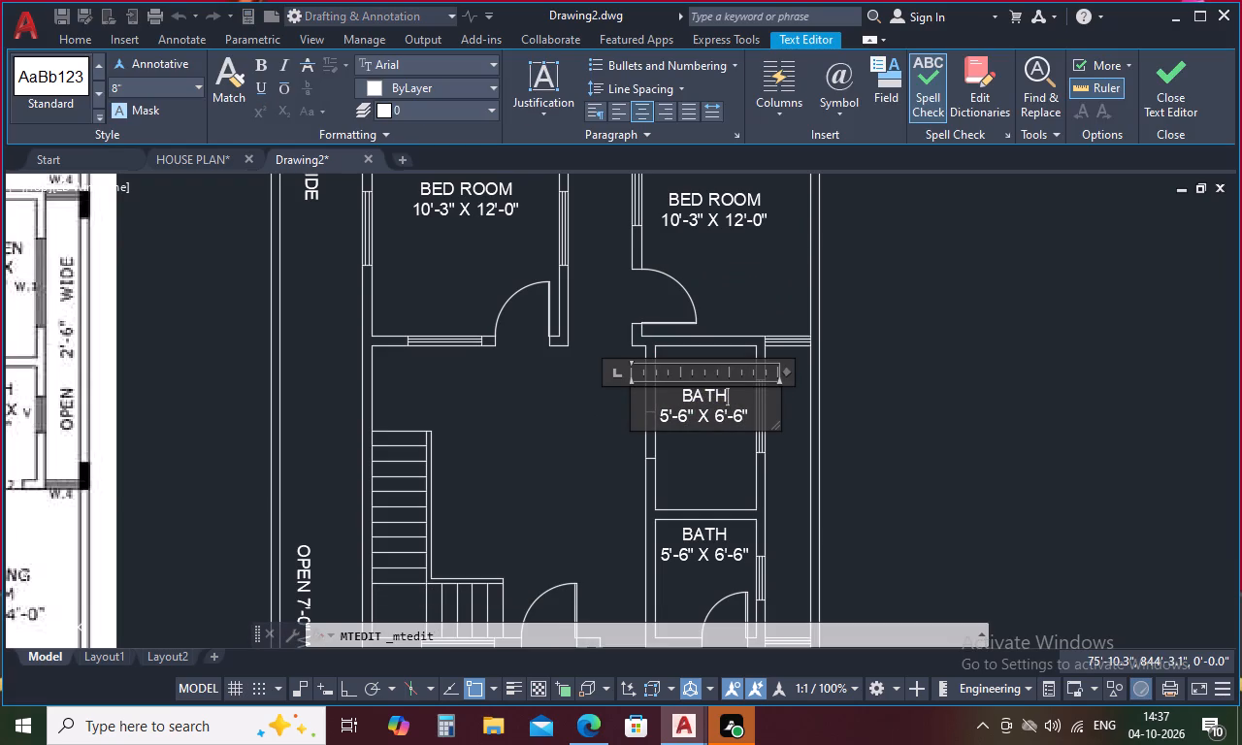
pyautogui.press('BackSpace')
pyautogui.press('BackSpace')
pyautogui.press('BackSpace')
pyautogui.press('BackSpace')
pyautogui.write('KITCHEN')
pyautogui.scroll(-3, 746, 367)
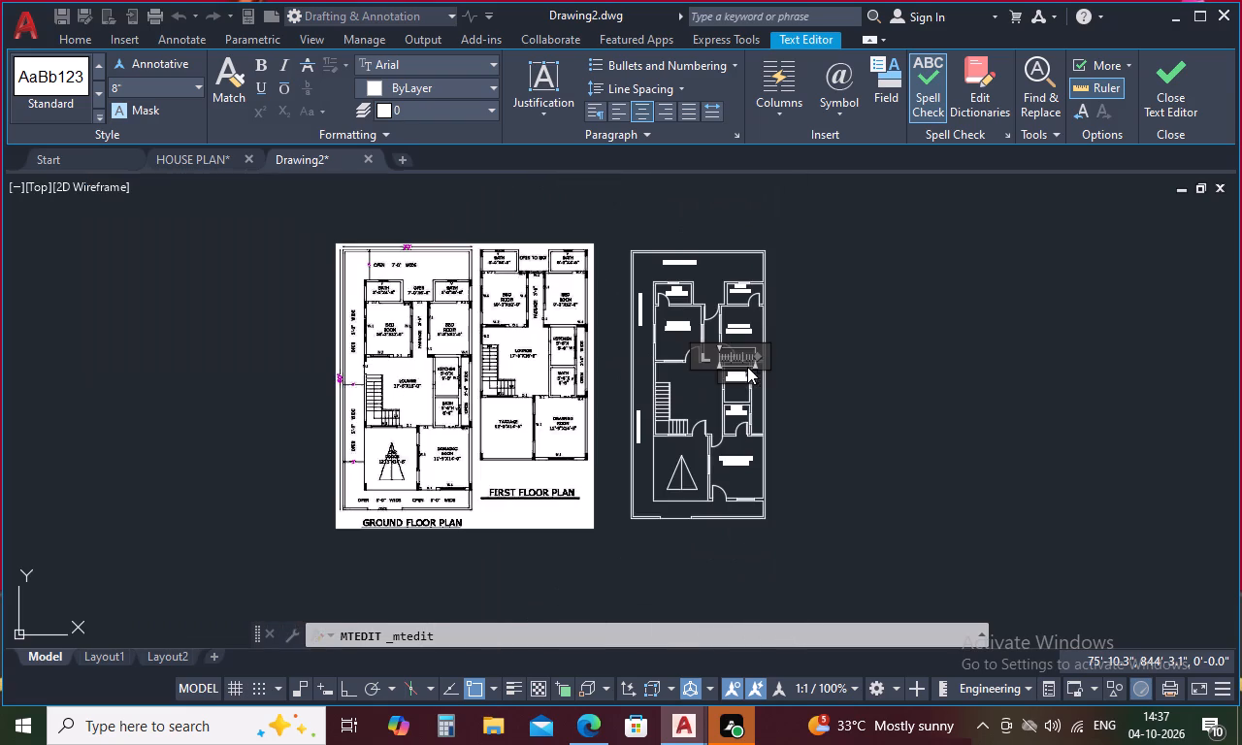
# Change the second dimension in the KITCHEN label's size line to 9'-0" and finish the text.
pyautogui.scroll(3, 452, 364)
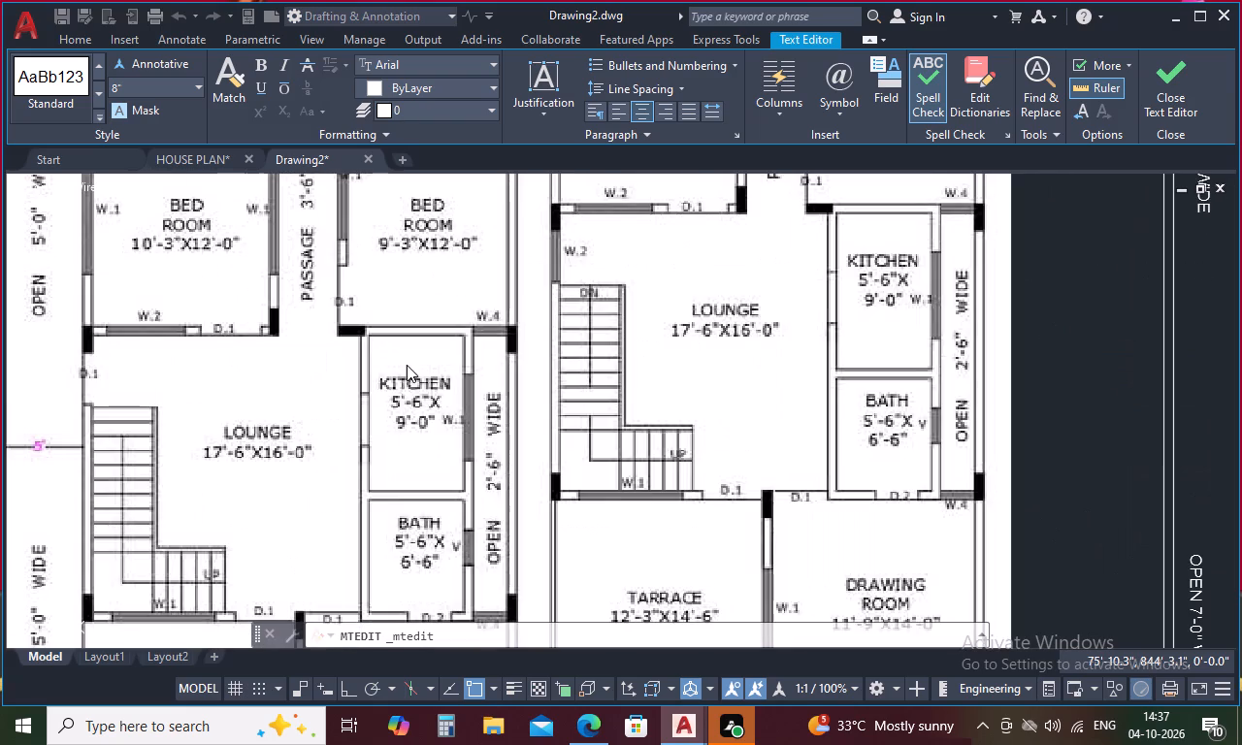
pyautogui.scroll(-3, 407, 365)
pyautogui.scroll(4, 410, 368)
pyautogui.scroll(-4, 410, 368)
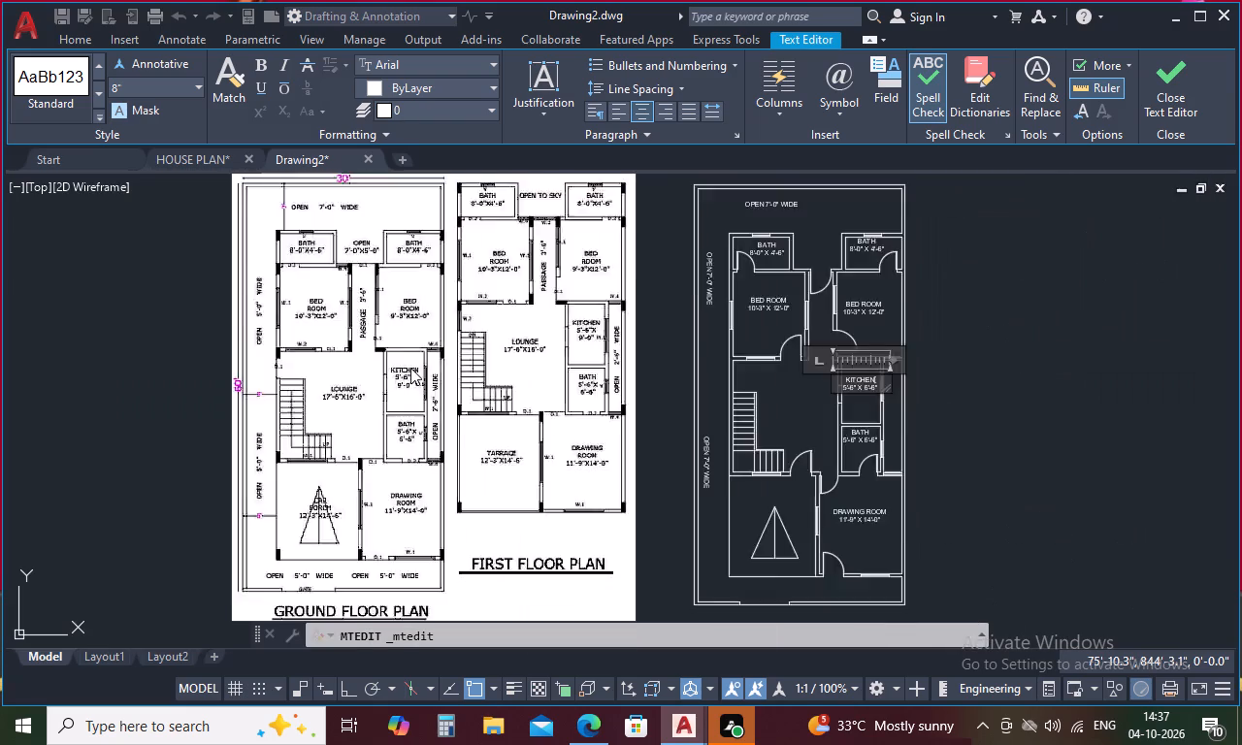
pyautogui.scroll(6, 705, 370)
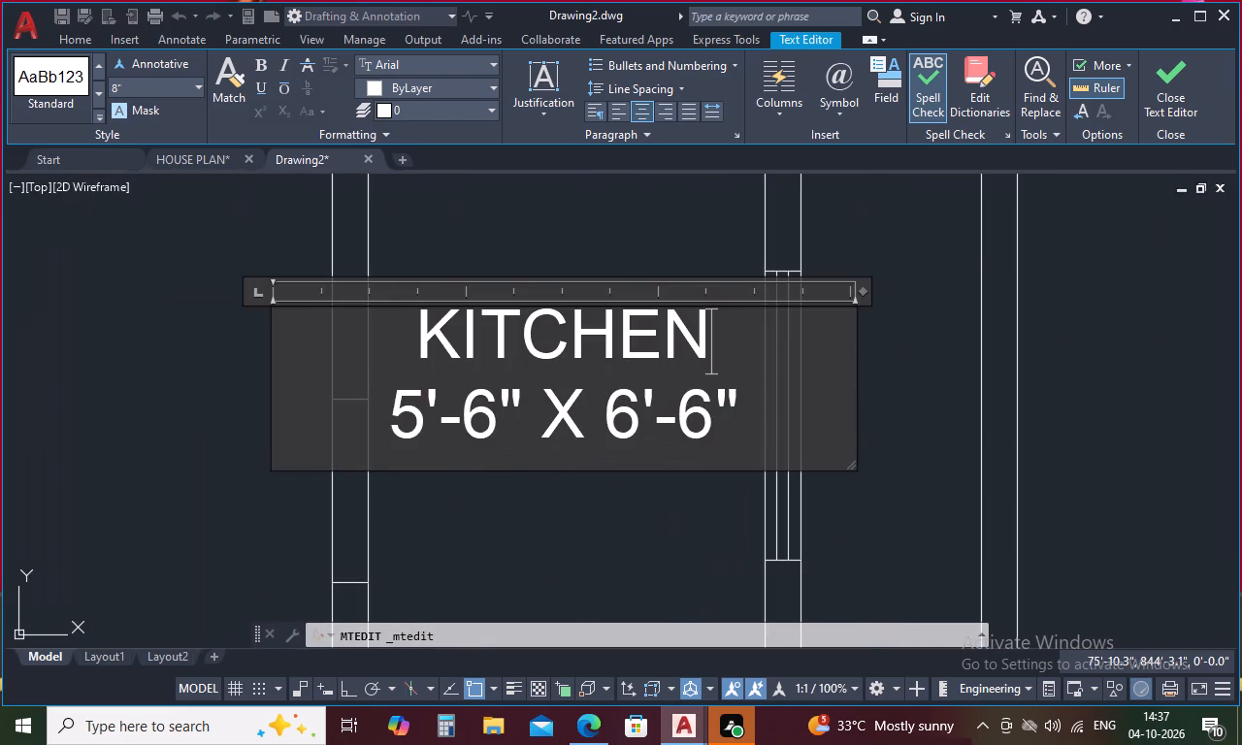
pyautogui.click(645, 433)
pyautogui.press('BackSpace')
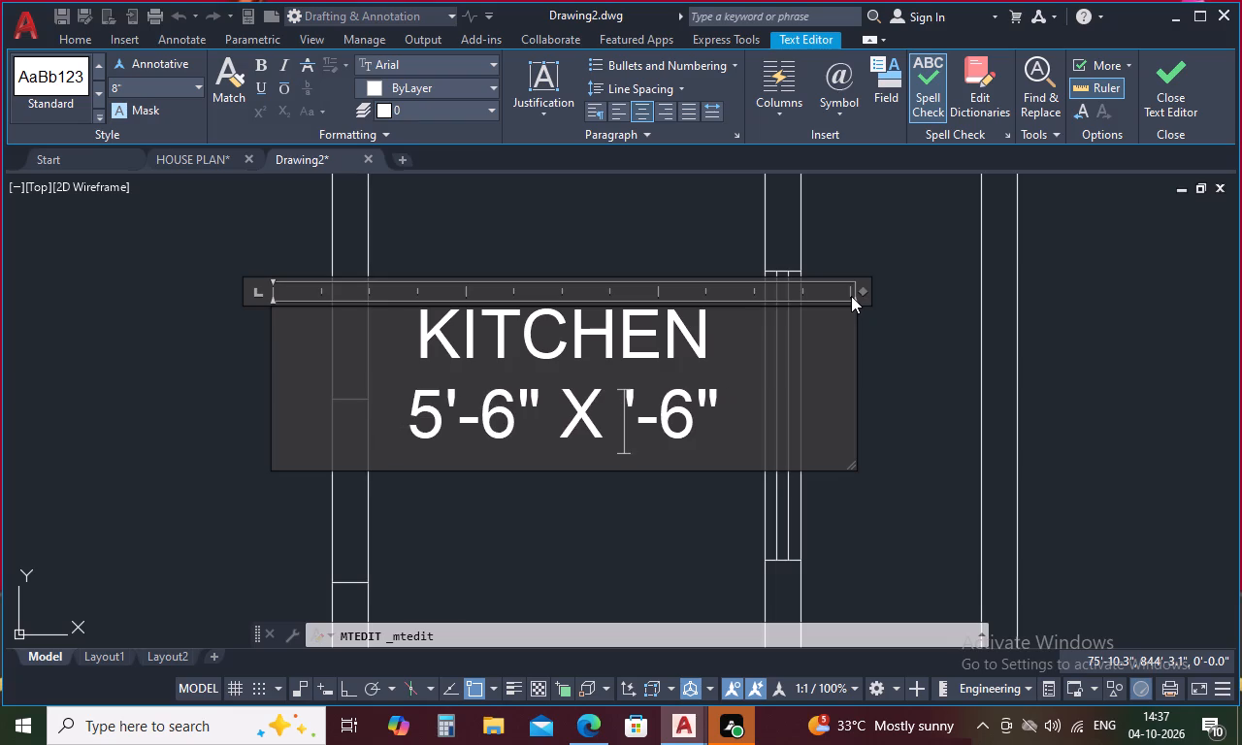
pyautogui.press('9')
pyautogui.press('Right')
pyautogui.press('Right')
pyautogui.press('Right')
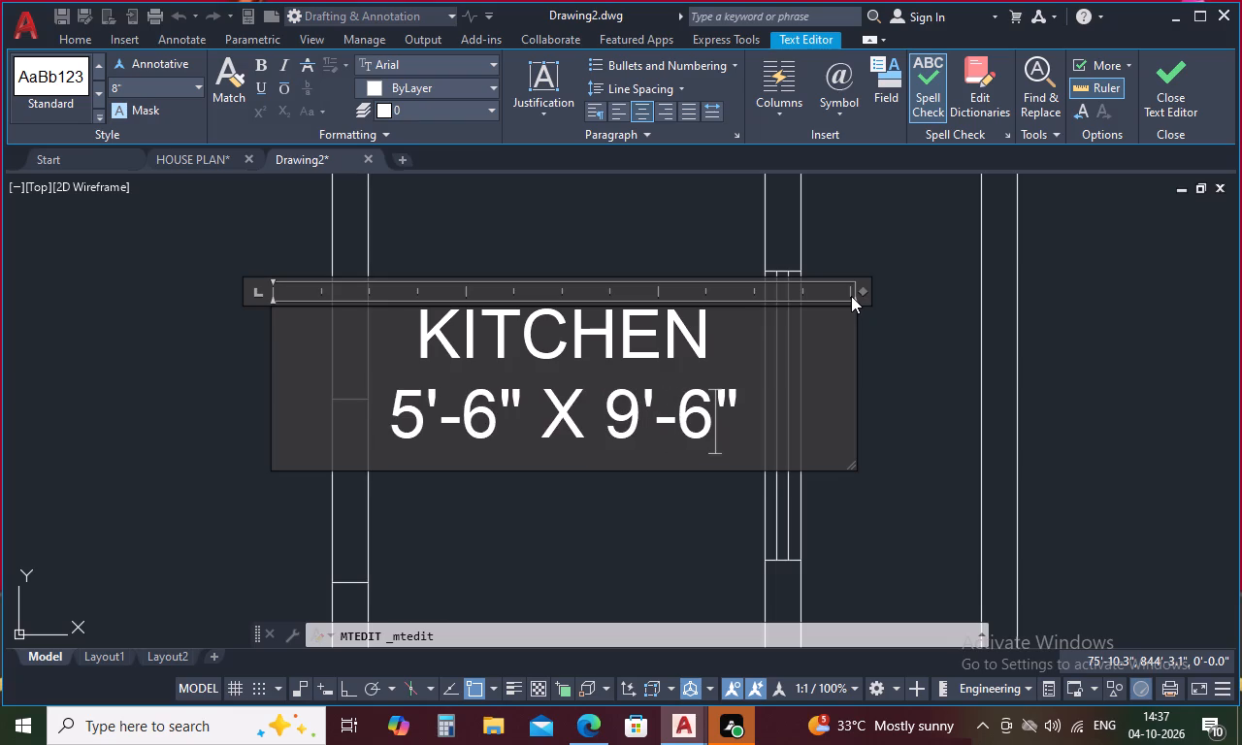
pyautogui.press('BackSpace')
pyautogui.press('0')
pyautogui.click(910, 385)
# Trim both lines of the kitchen's lounge-side wall between the jamb lines to open the kitchen doorway.
pyautogui.scroll(-3, 908, 378)
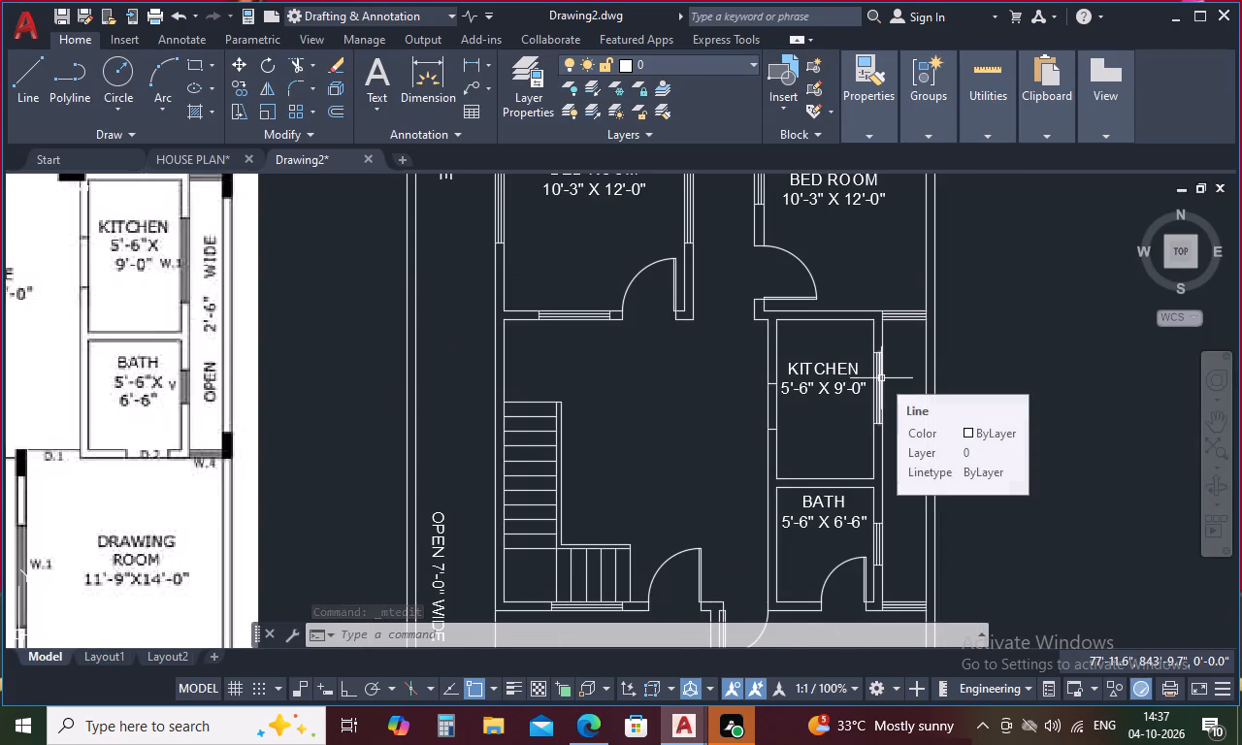
pyautogui.press('Escape')
pyautogui.write('TR')
pyautogui.press('space')
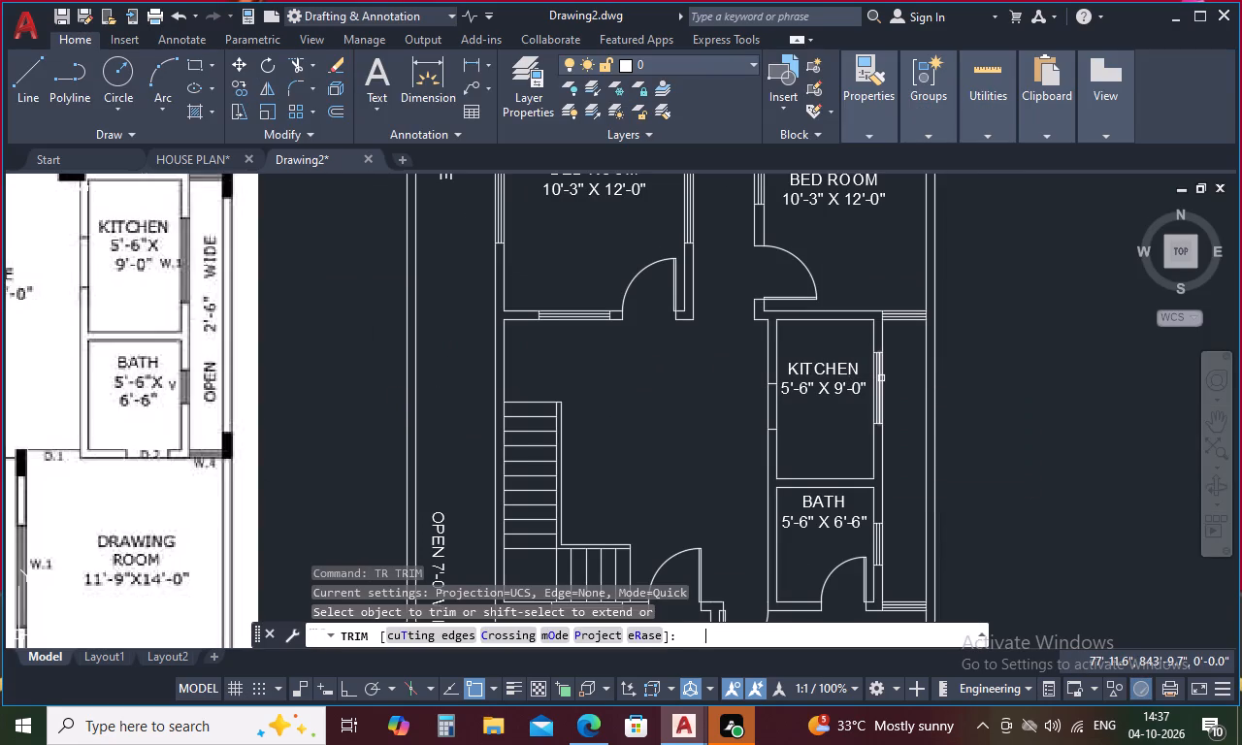
pyautogui.click(777, 414)
pyautogui.click(768, 415)
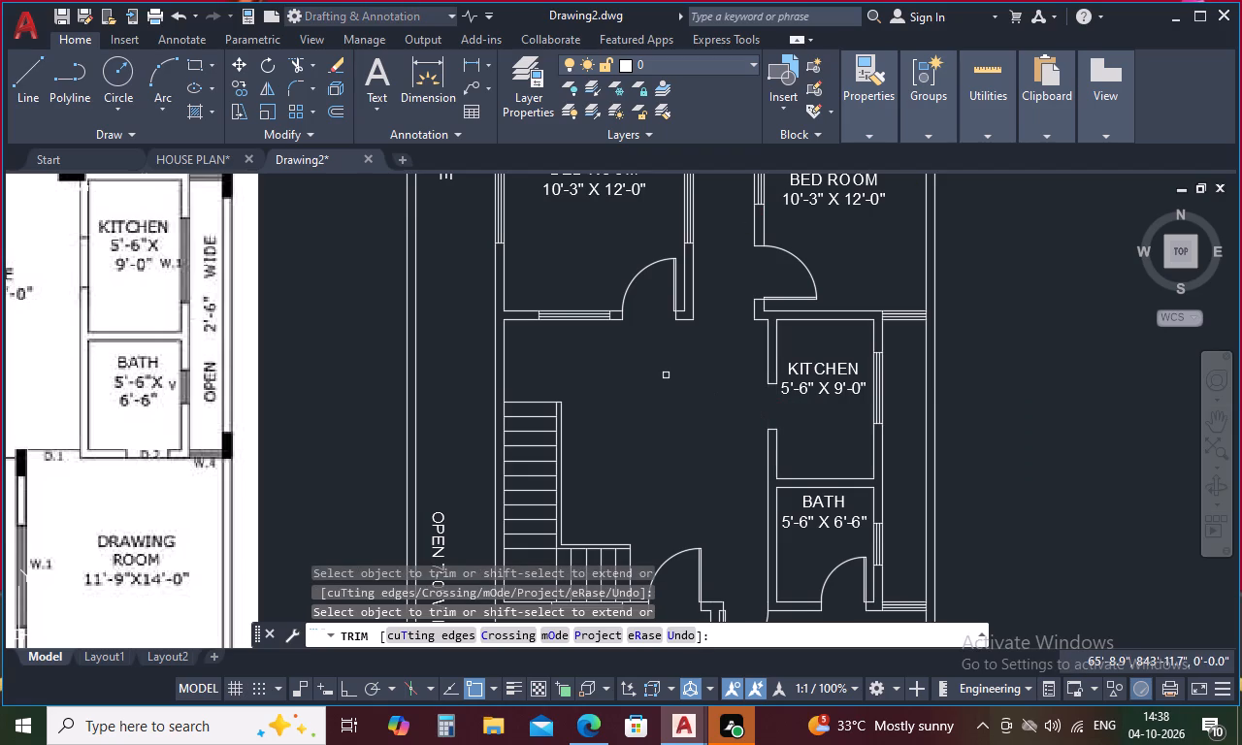
pyautogui.press('Escape')
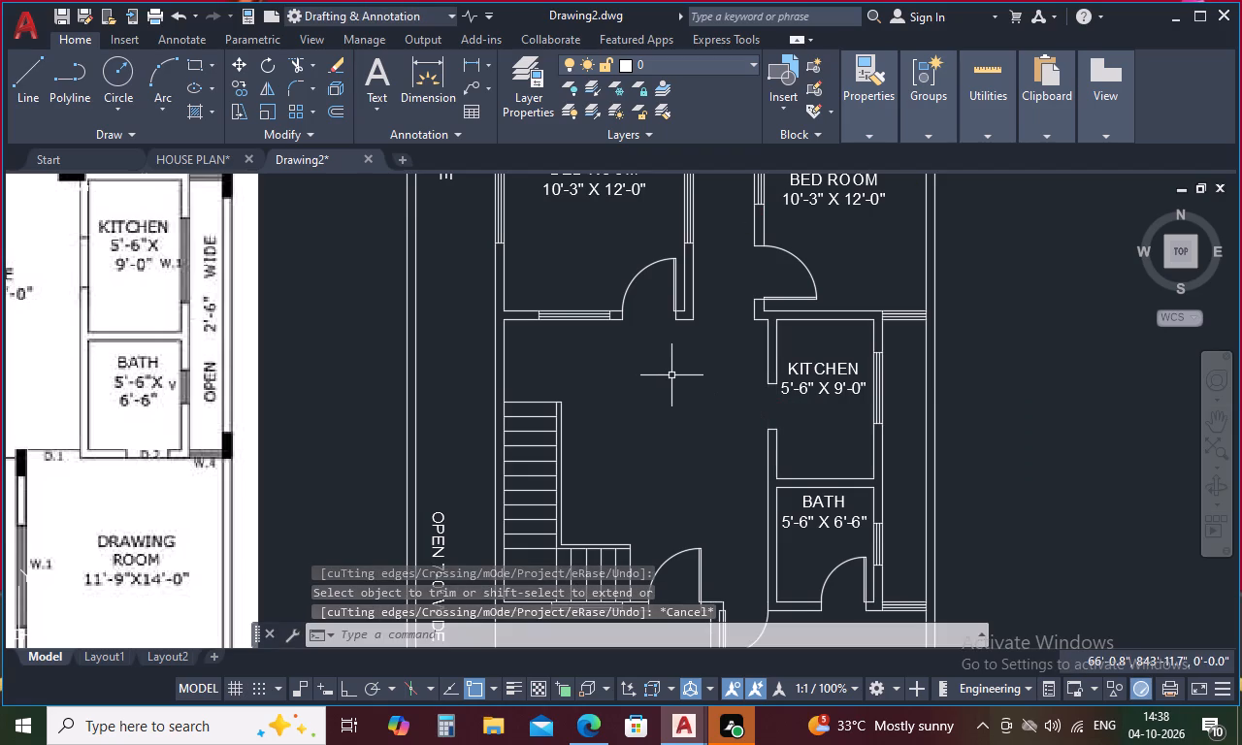
# Copy the lower vertical OPEN 7'-0" WIDE label and paste it into the narrow open strip beside the kitchen and bath.
pyautogui.scroll(-1, 674, 373)
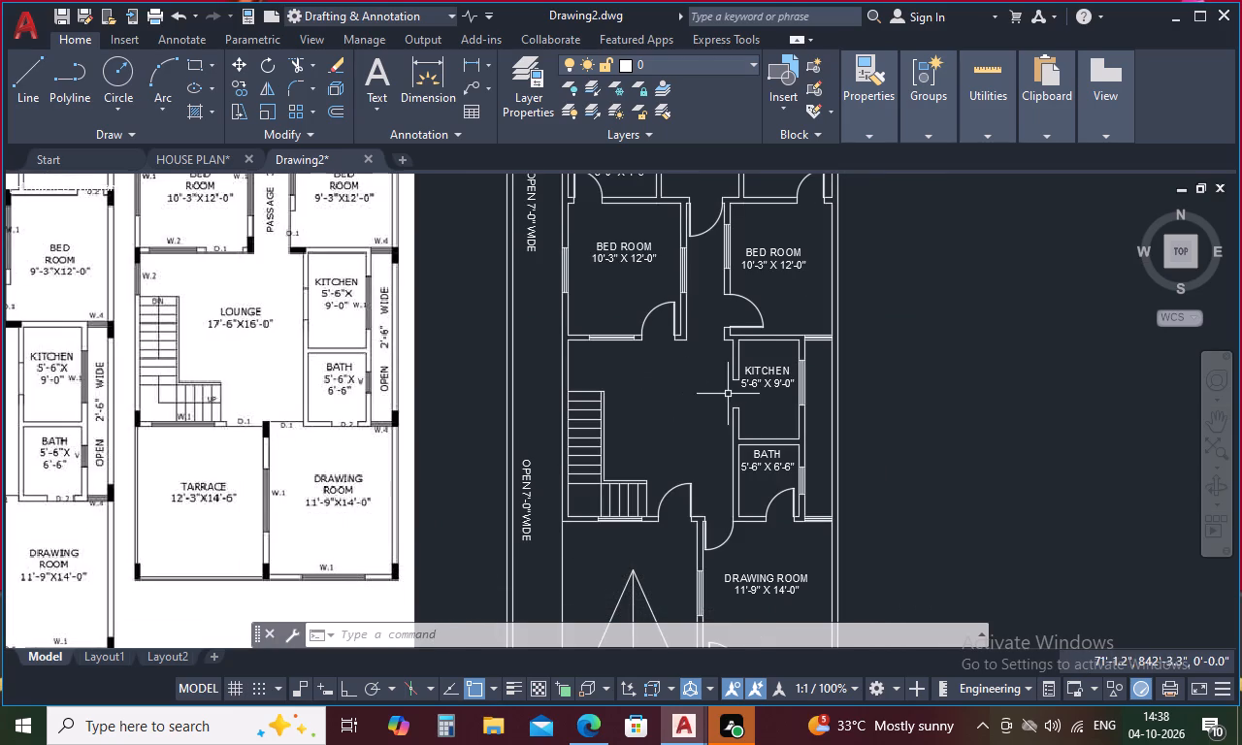
pyautogui.scroll(-2, 647, 394)
pyautogui.scroll(4, 326, 334)
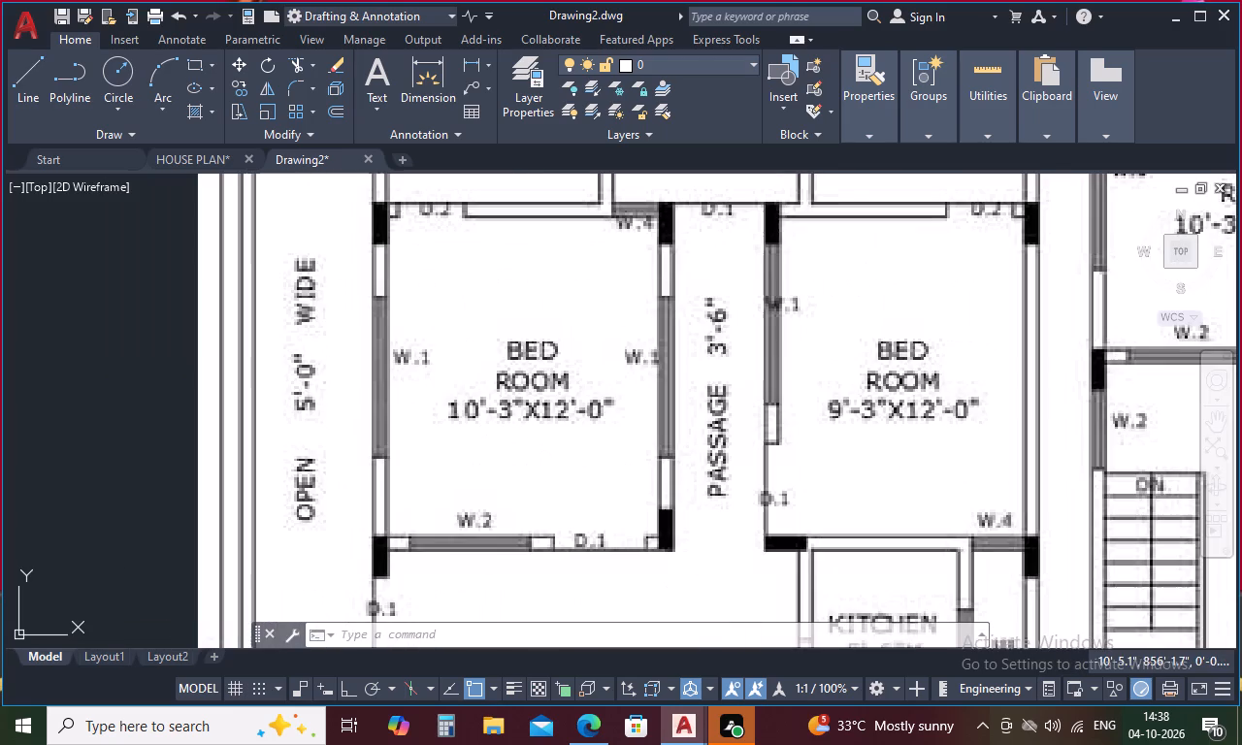
pyautogui.scroll(-4, 325, 330)
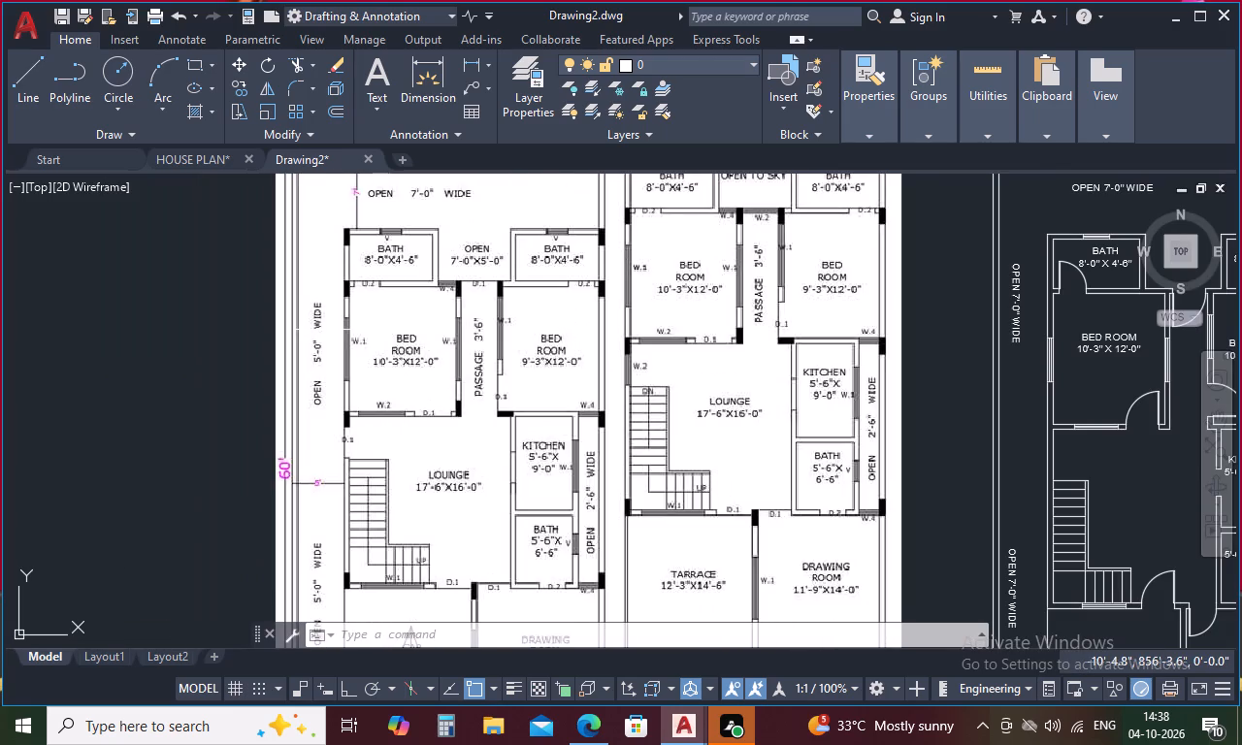
pyautogui.scroll(-1, 325, 330)
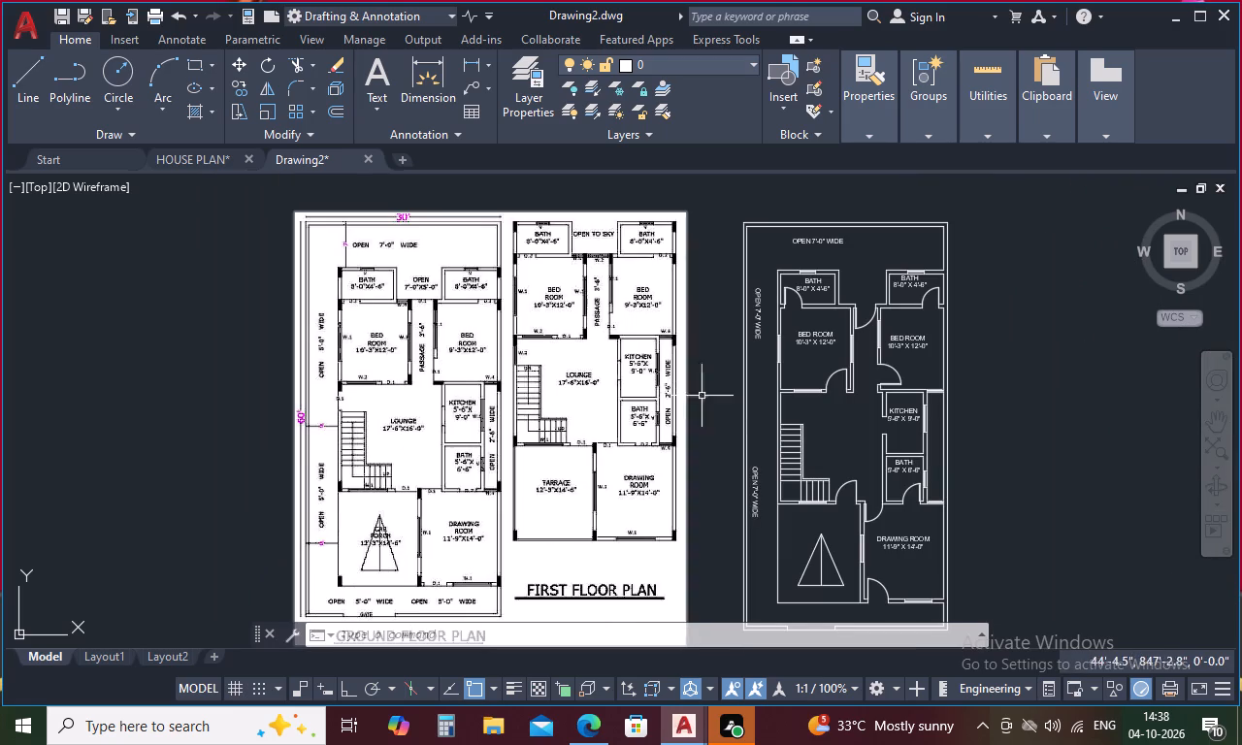
pyautogui.click(754, 490)
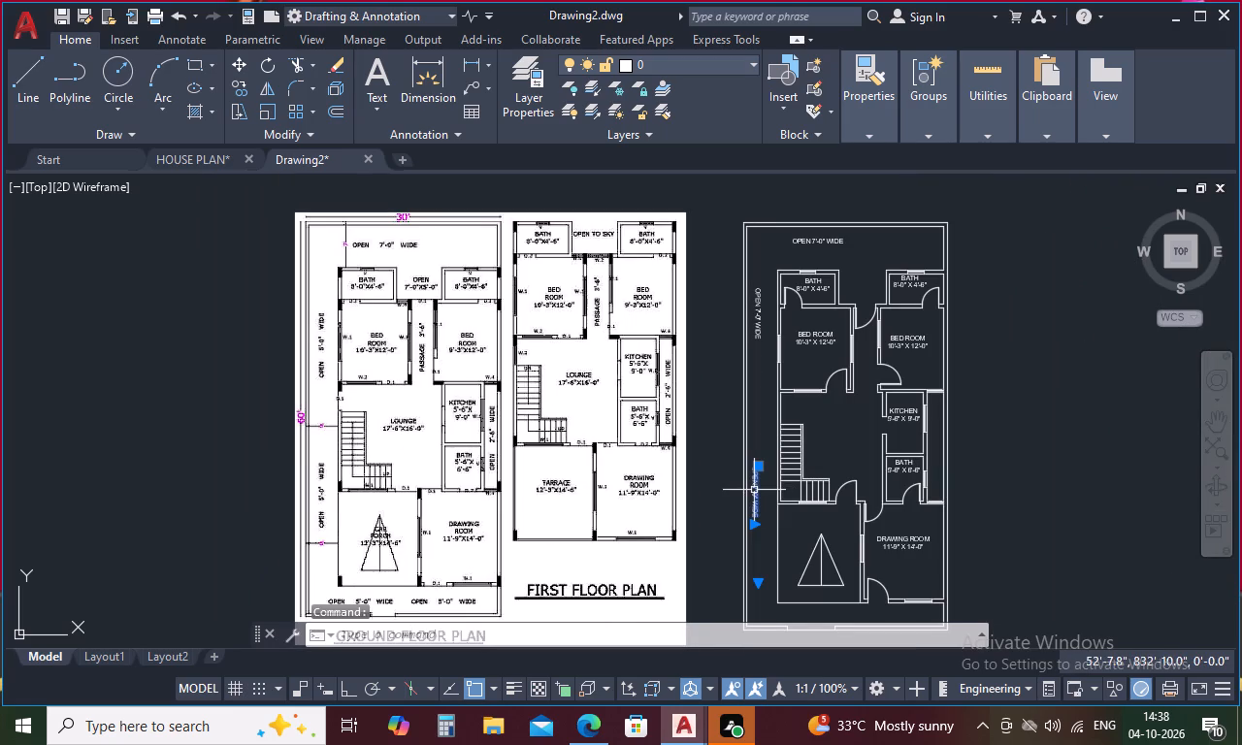
pyautogui.hotkey('ctrl', 'c')
pyautogui.hotkey('ctrl', 'v')
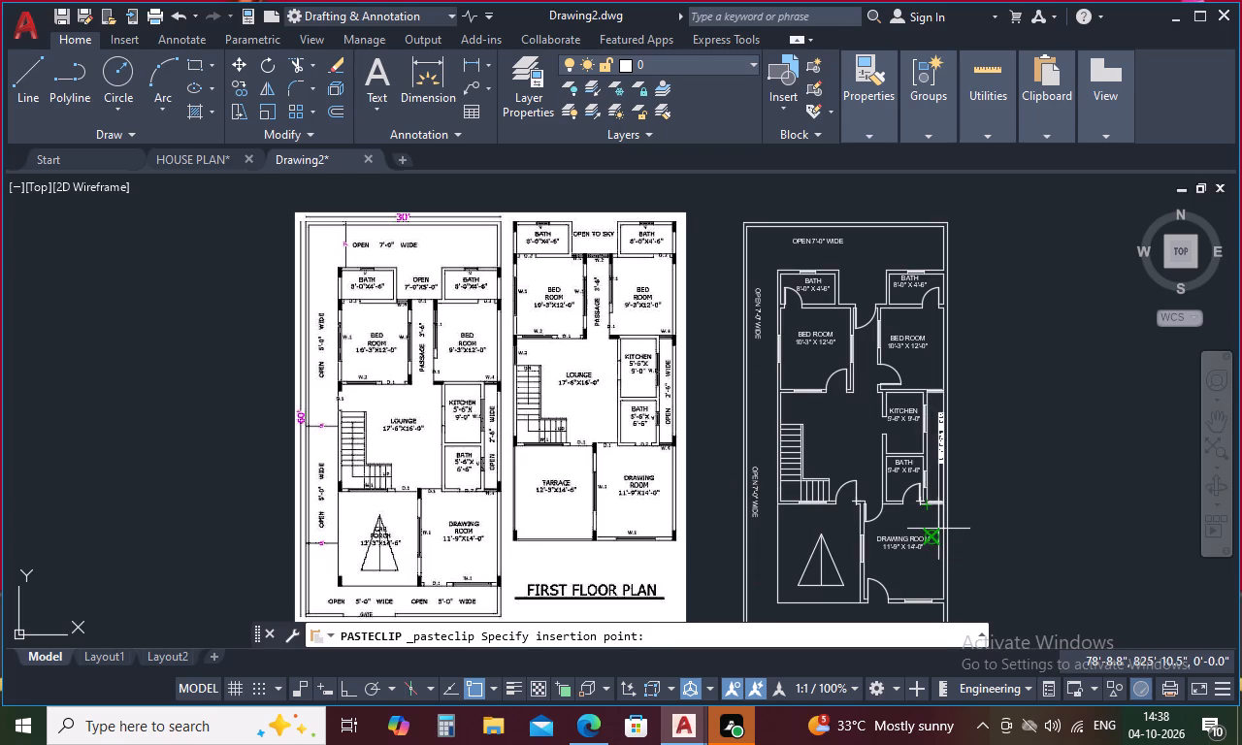
pyautogui.scroll(4, 938, 529)
pyautogui.click(913, 579)
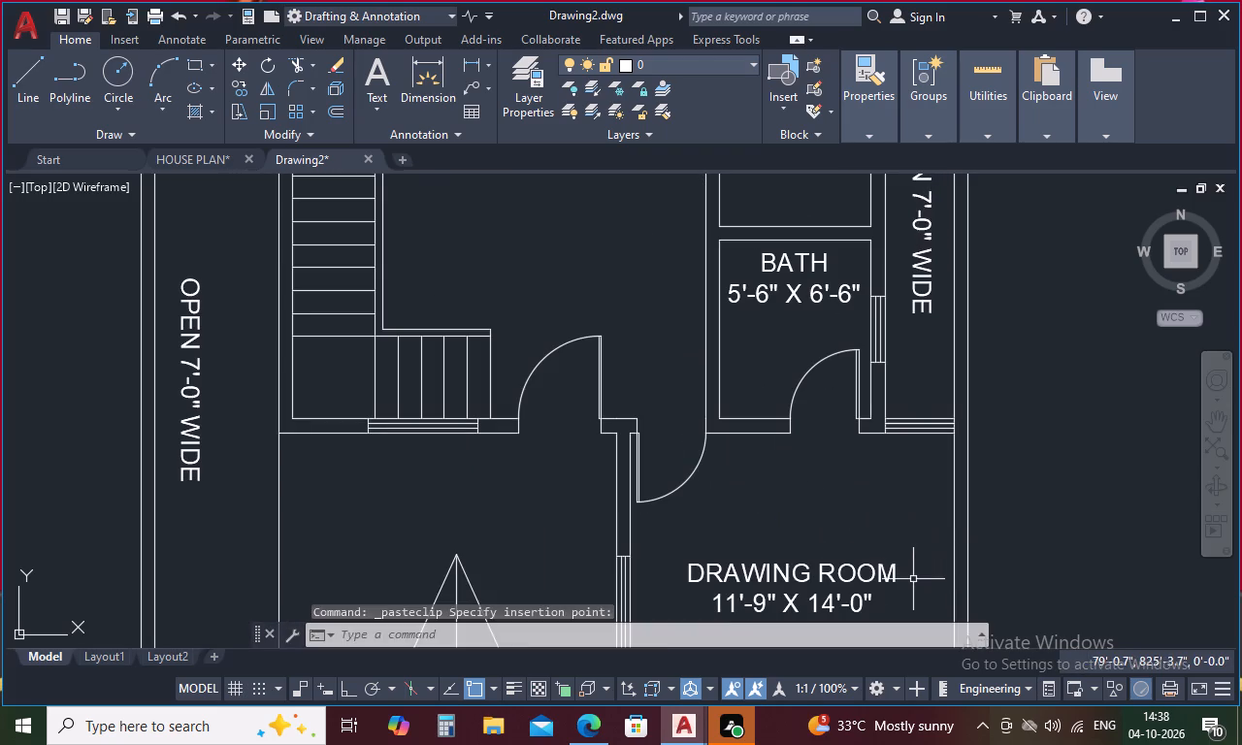
# Change the pasted label beside the kitchen and bath to read OPEN 2'-6" WIDE and finish the text.
pyautogui.scroll(-3, 913, 579)
pyautogui.scroll(3, 918, 513)
pyautogui.doubleClick(902, 484)
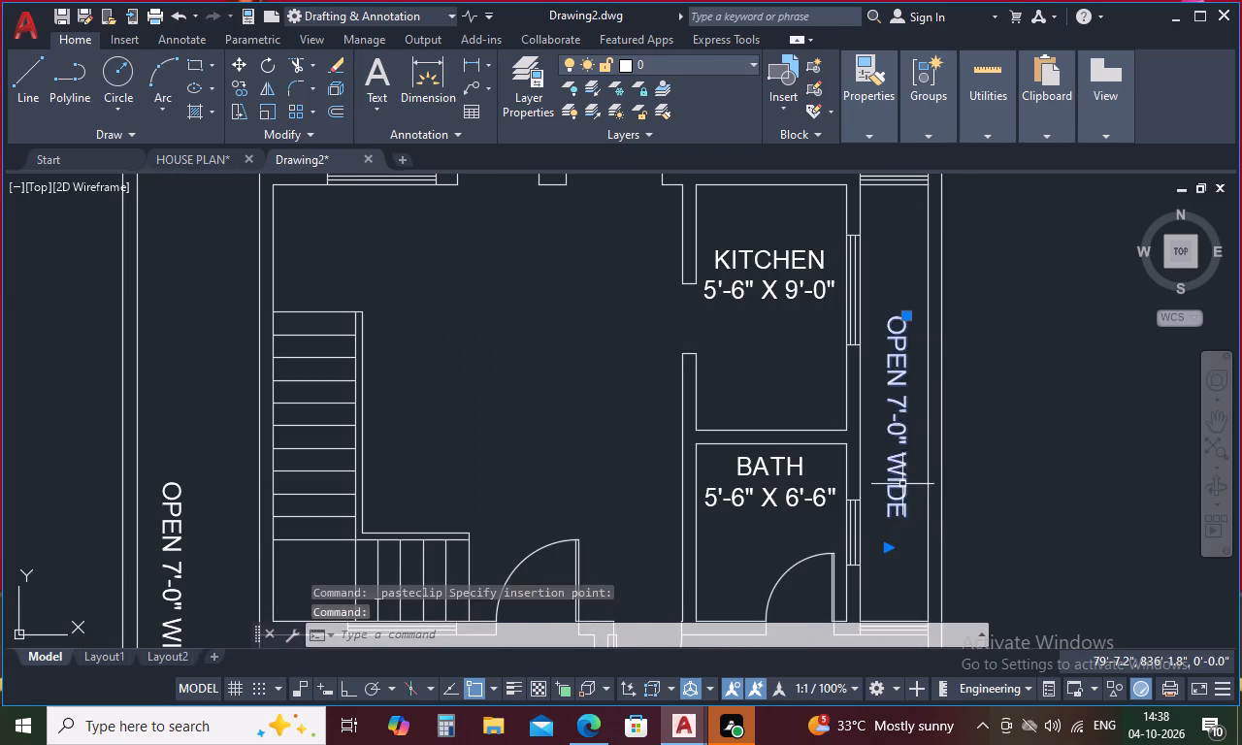
pyautogui.scroll(-5, 741, 399)
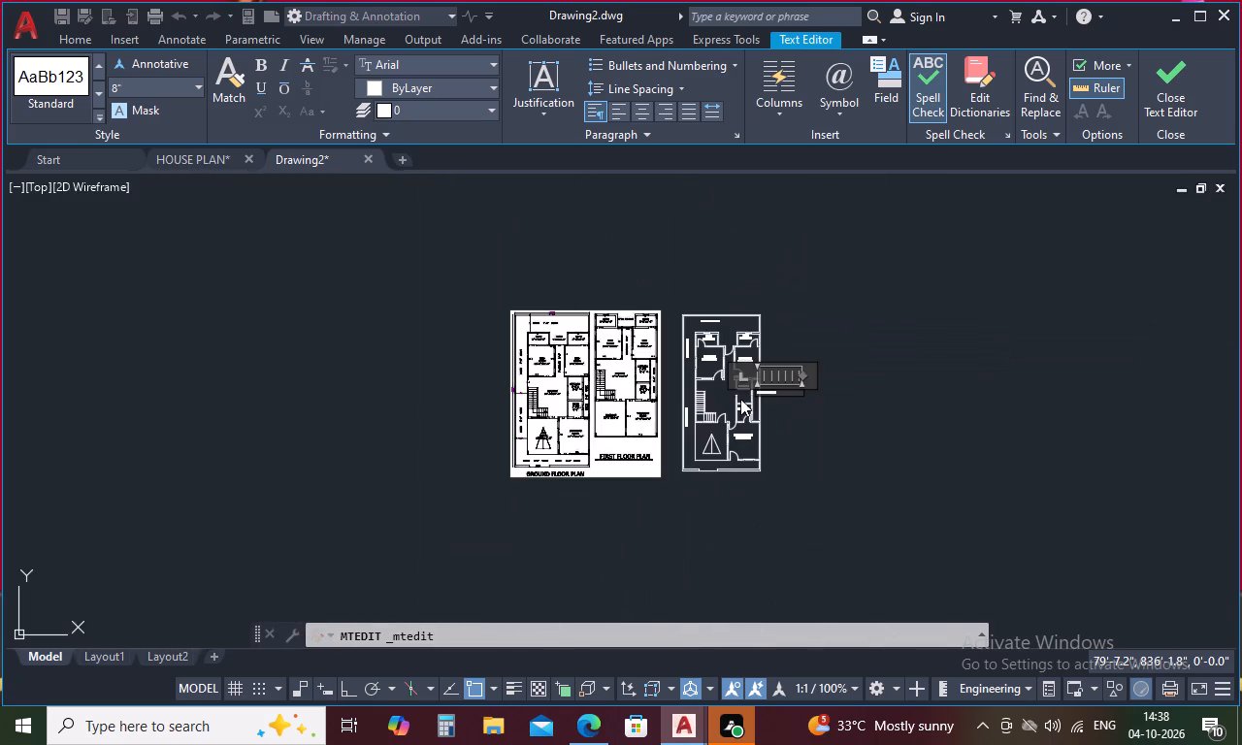
pyautogui.scroll(4, 650, 369)
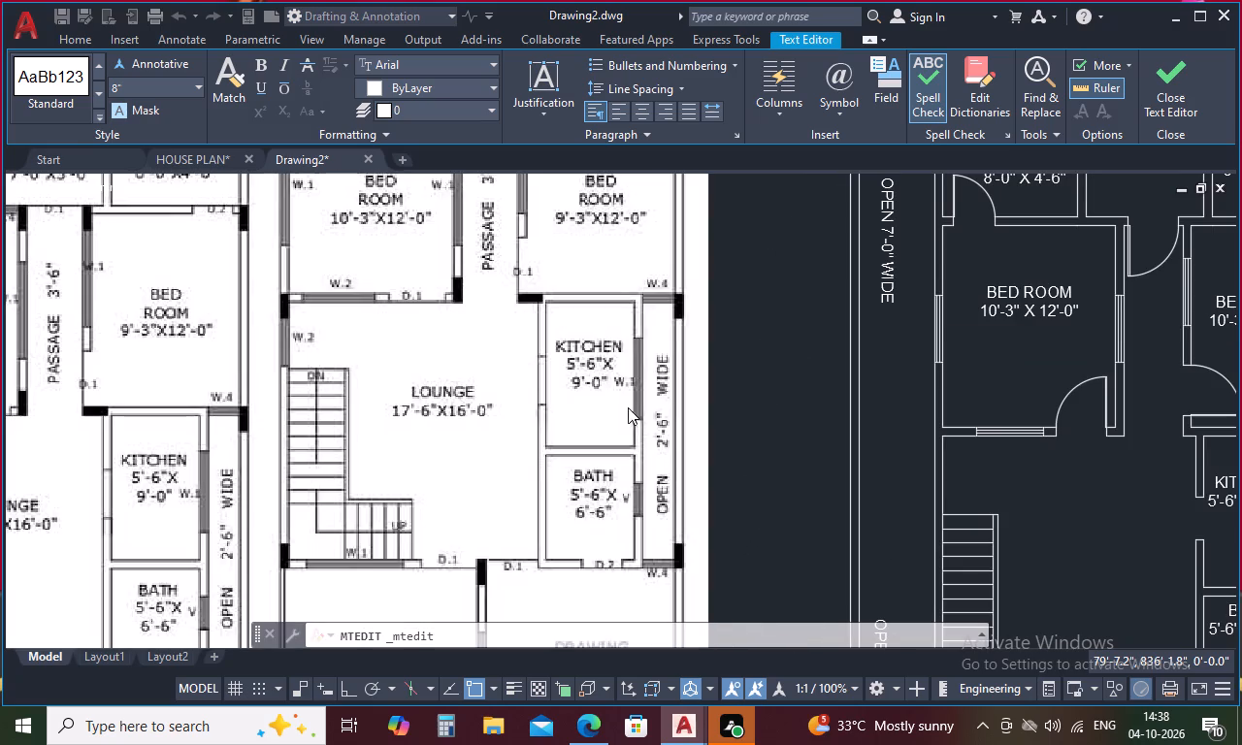
pyautogui.scroll(-3, 624, 402)
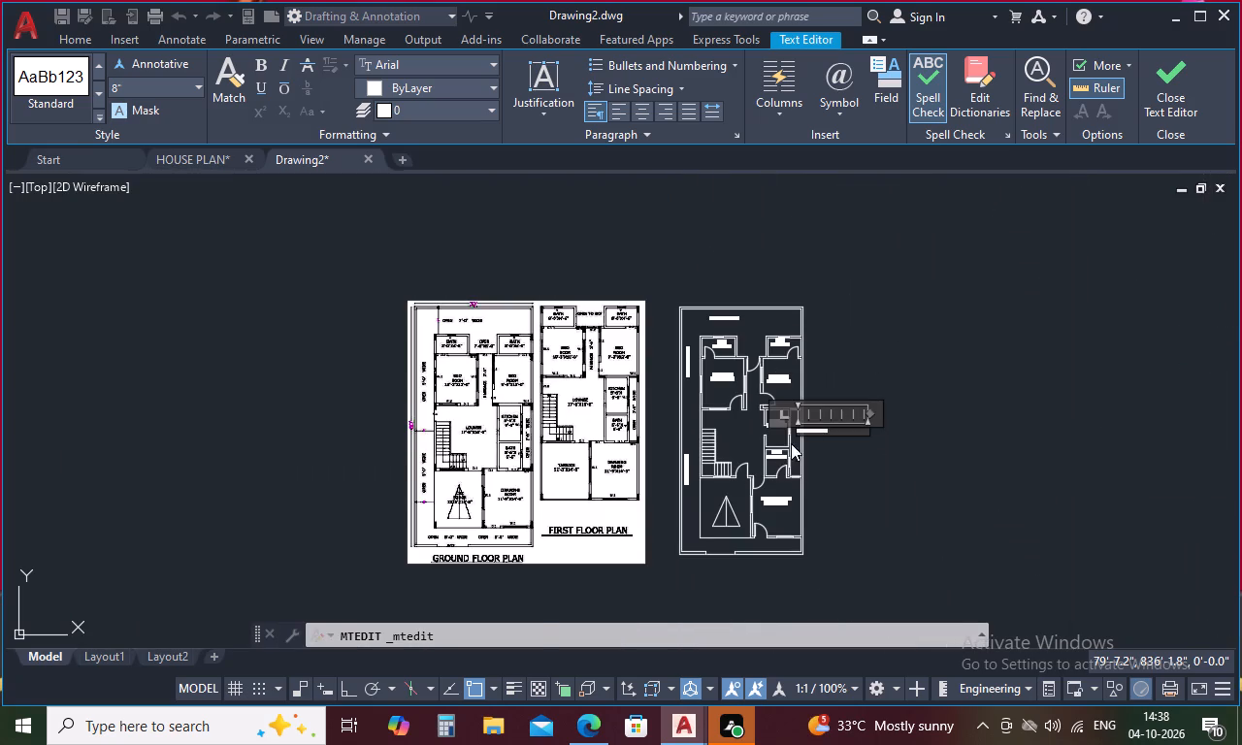
pyautogui.scroll(5, 822, 426)
pyautogui.click(746, 476)
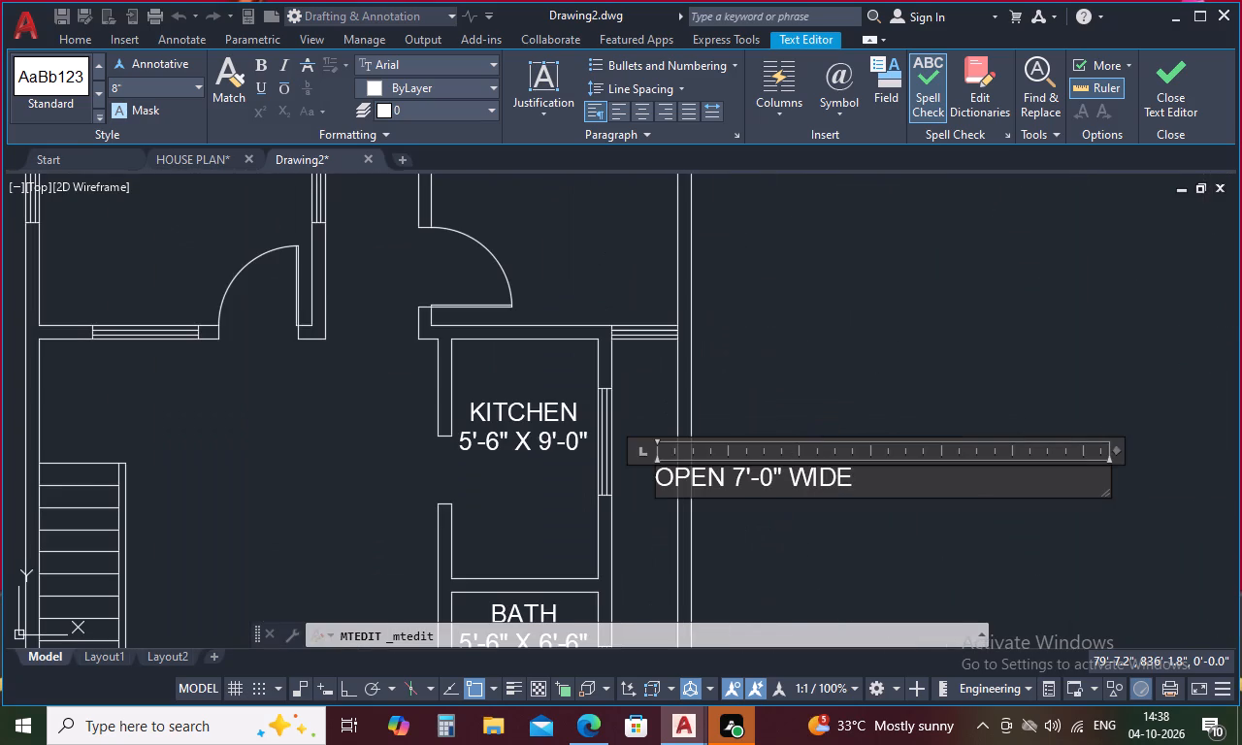
pyautogui.press('BackSpace')
pyautogui.press('2')
pyautogui.press('Right')
pyautogui.press('Right')
pyautogui.press('Right')
pyautogui.press('BackSpace')
pyautogui.press('6')
pyautogui.click(813, 404)
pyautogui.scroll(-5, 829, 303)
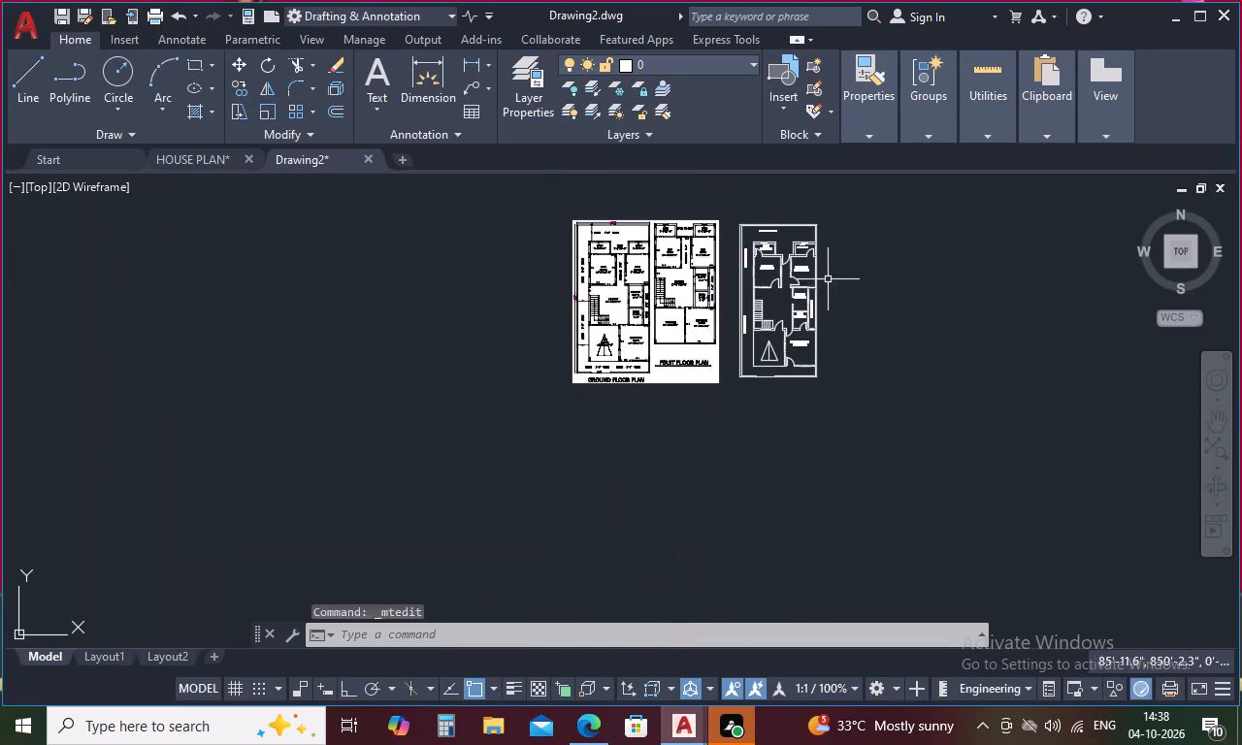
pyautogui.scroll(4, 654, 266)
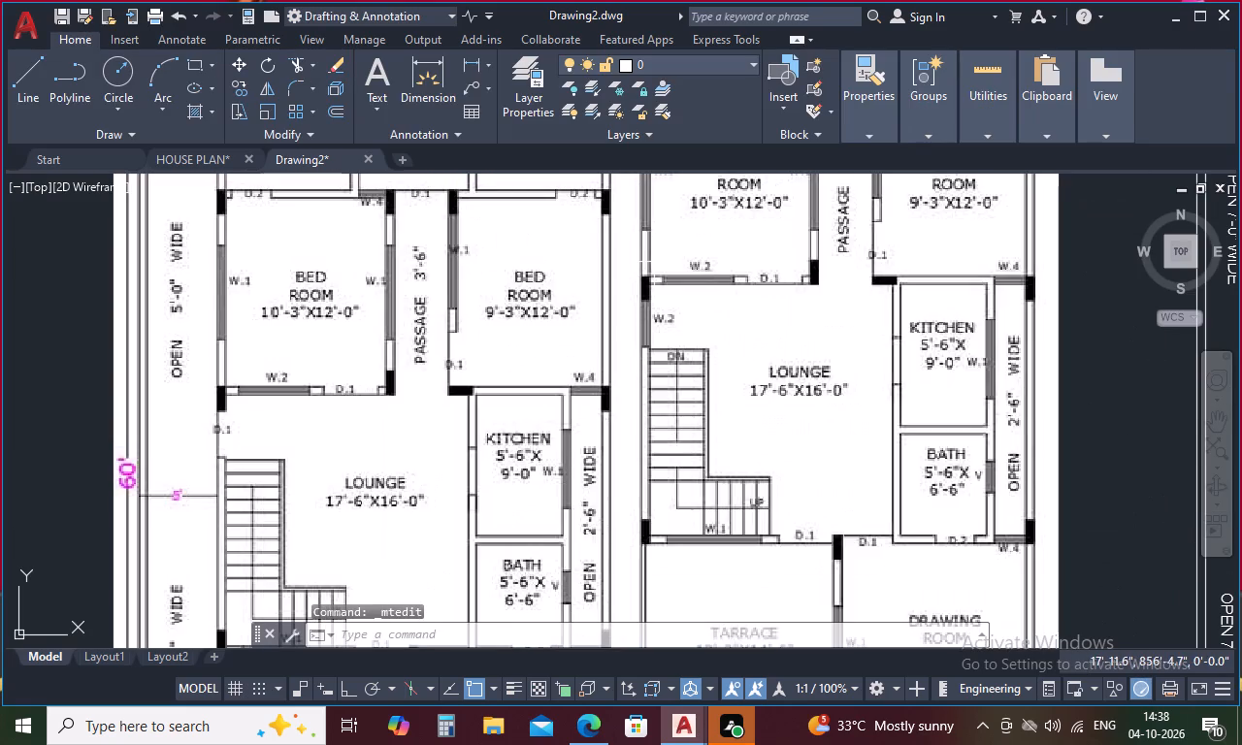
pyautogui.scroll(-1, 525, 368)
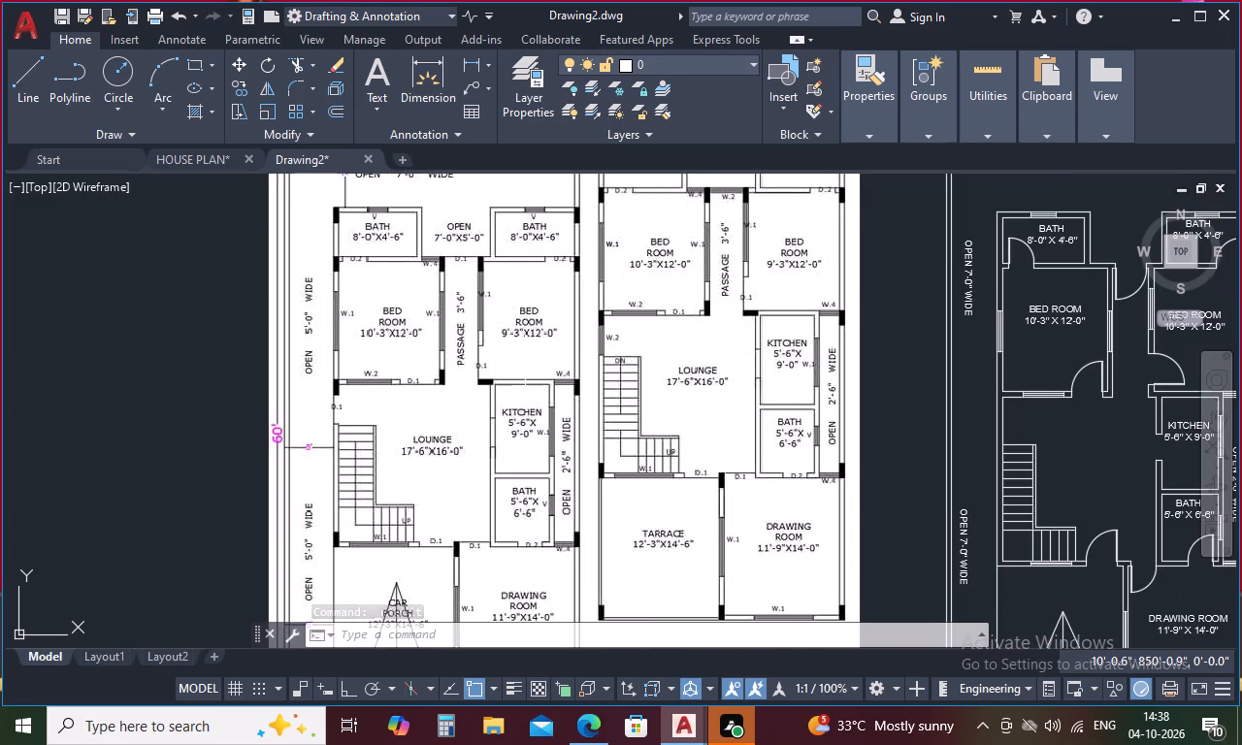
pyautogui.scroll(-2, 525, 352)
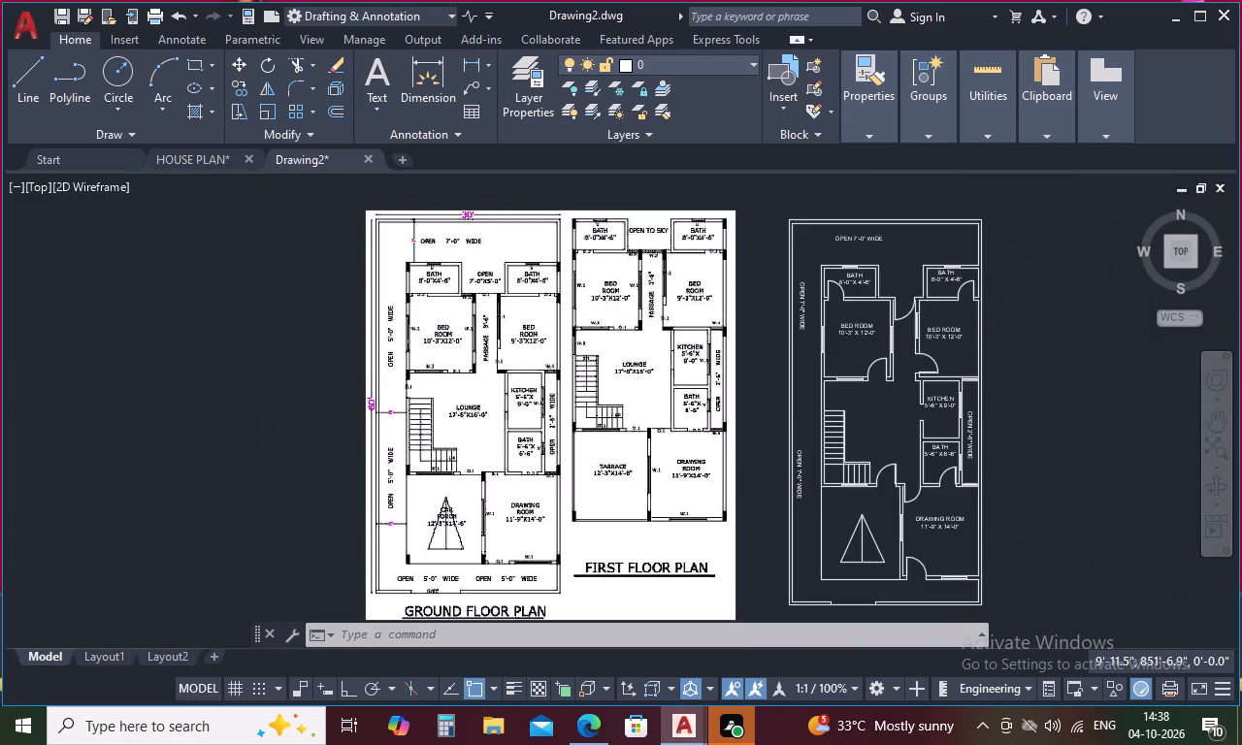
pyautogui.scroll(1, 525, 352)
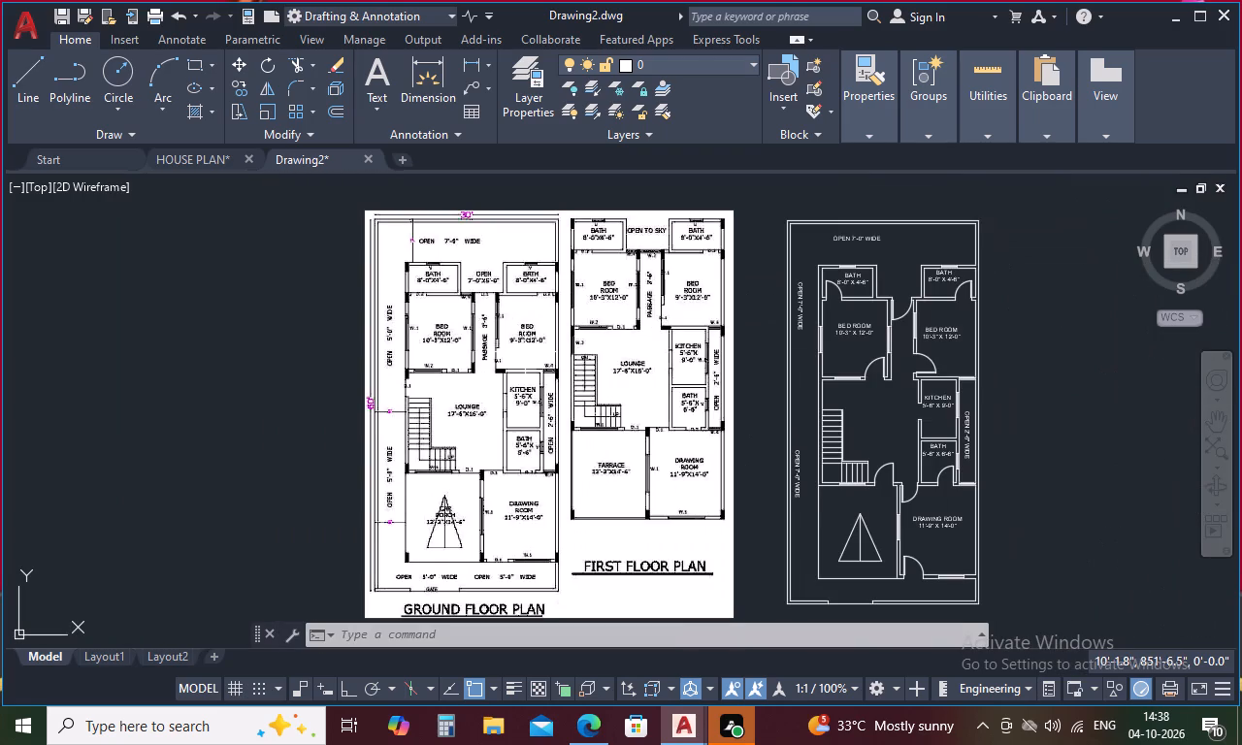
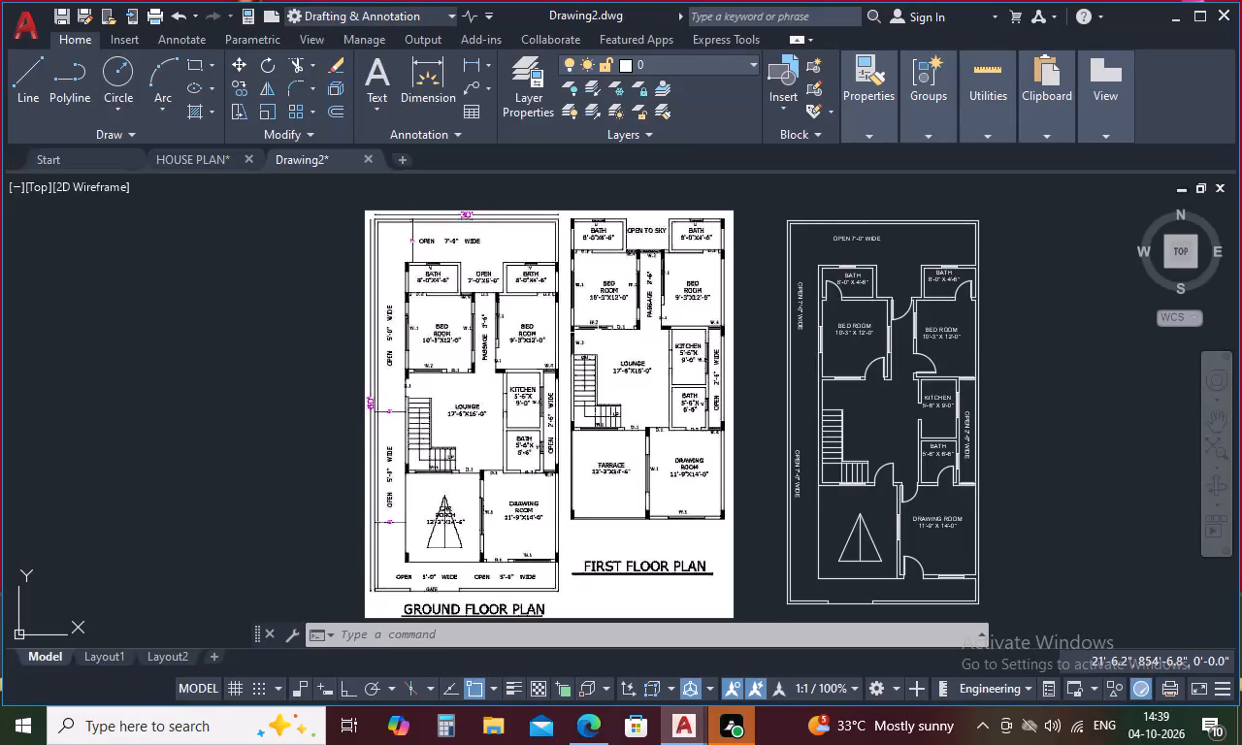
# Paste another copy of the vertical OPEN 7'-0" WIDE label into the passage between the two bedrooms.
pyautogui.hotkey('ctrl', 'v')
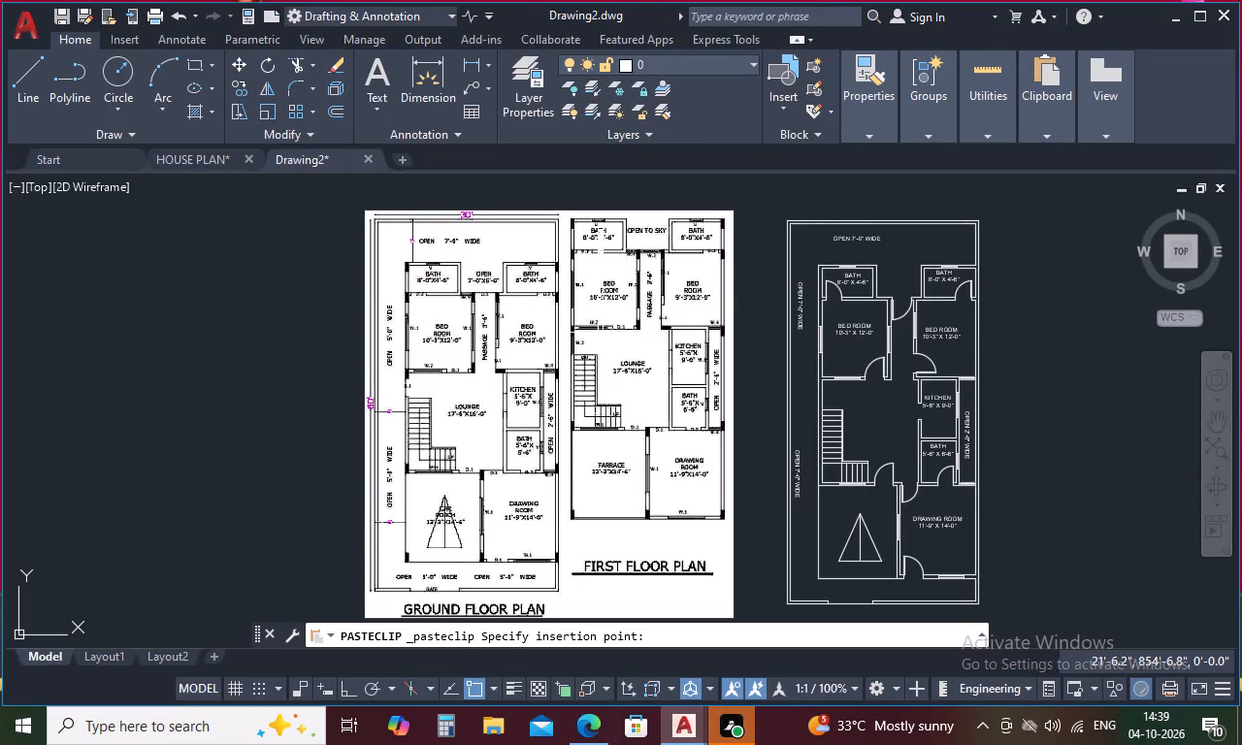
pyautogui.click(898, 434)
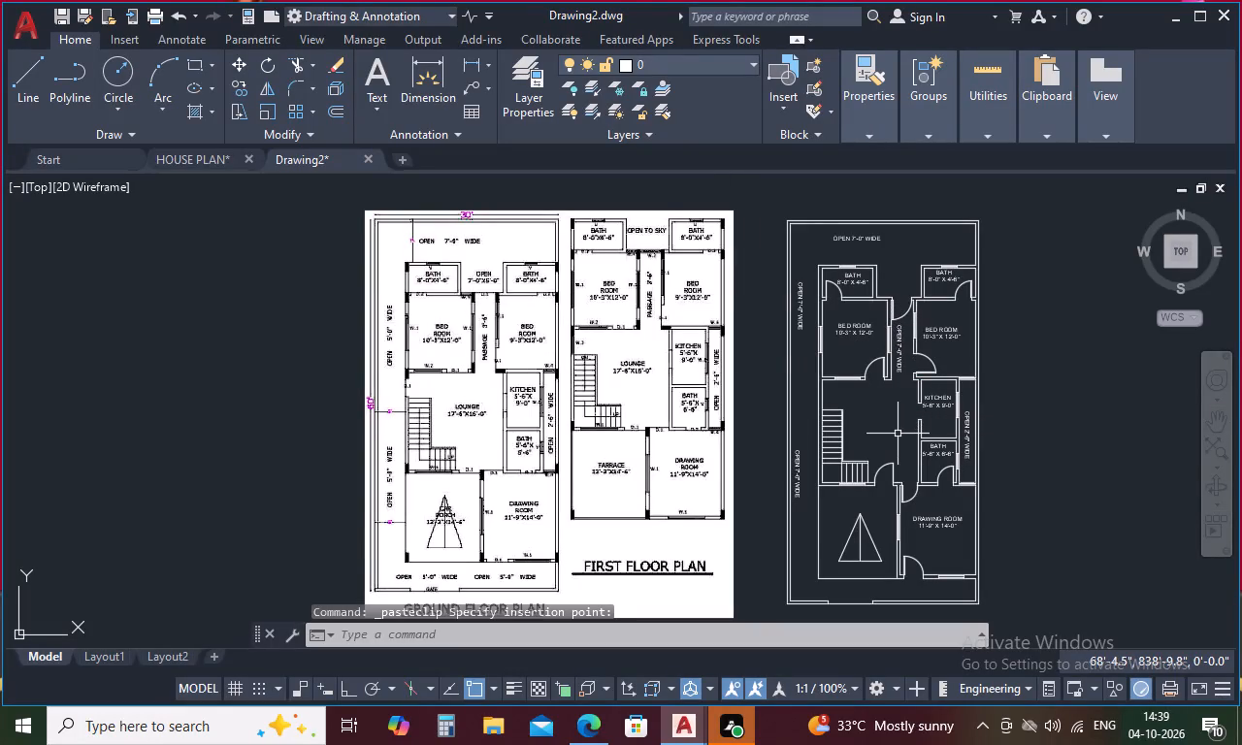
# Change the pasted passage label to read OPEN 3'-6" WIDE and finish the text.
pyautogui.doubleClick(899, 364)
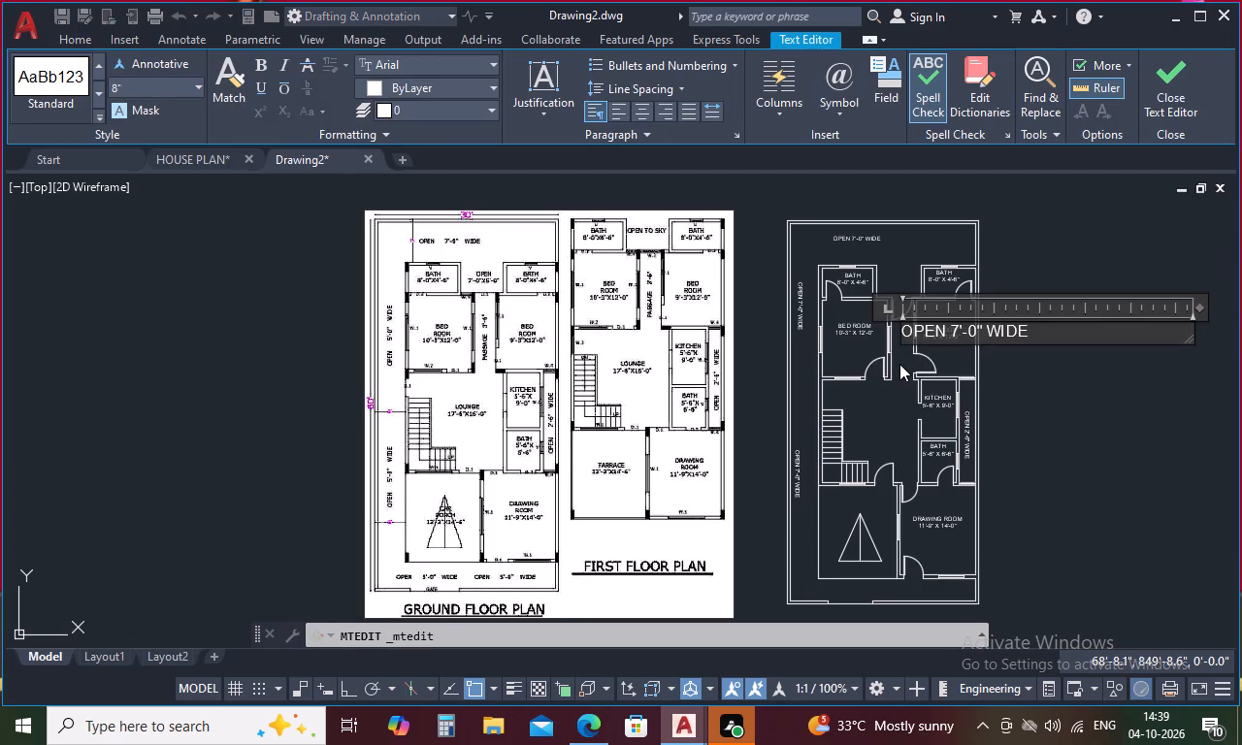
pyautogui.scroll(3, 471, 288)
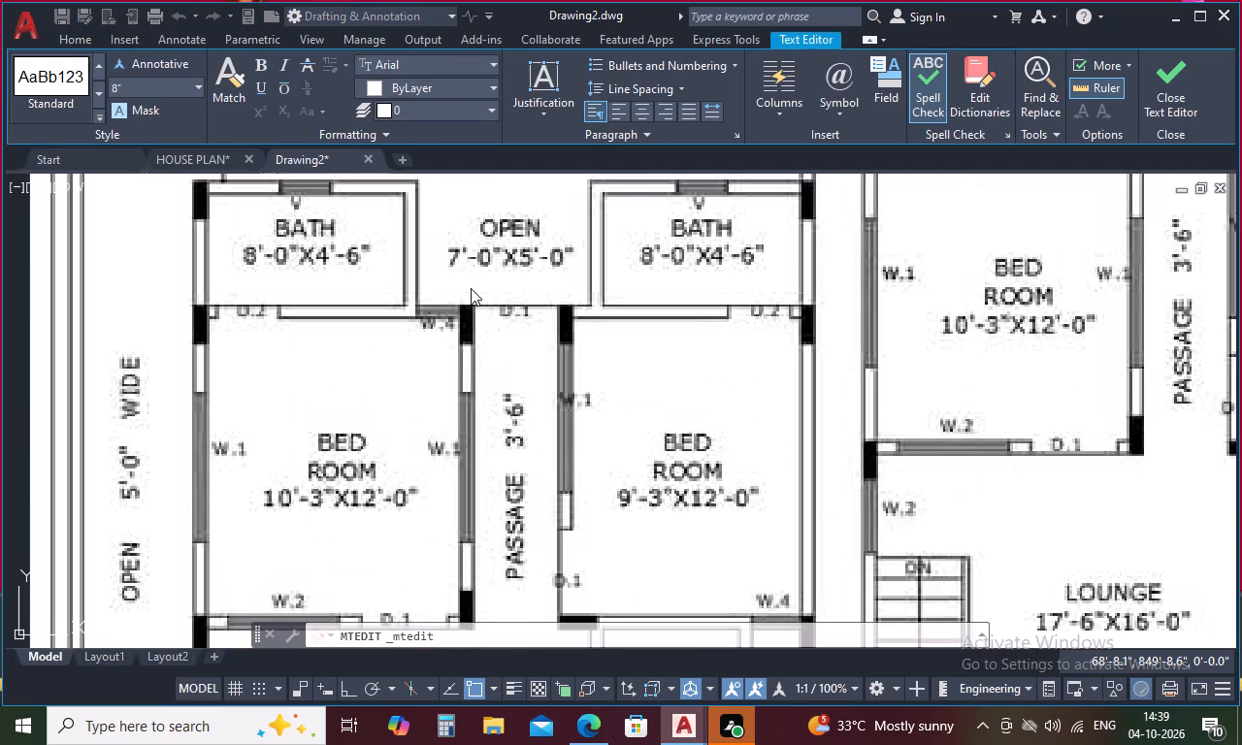
pyautogui.scroll(-4, 471, 284)
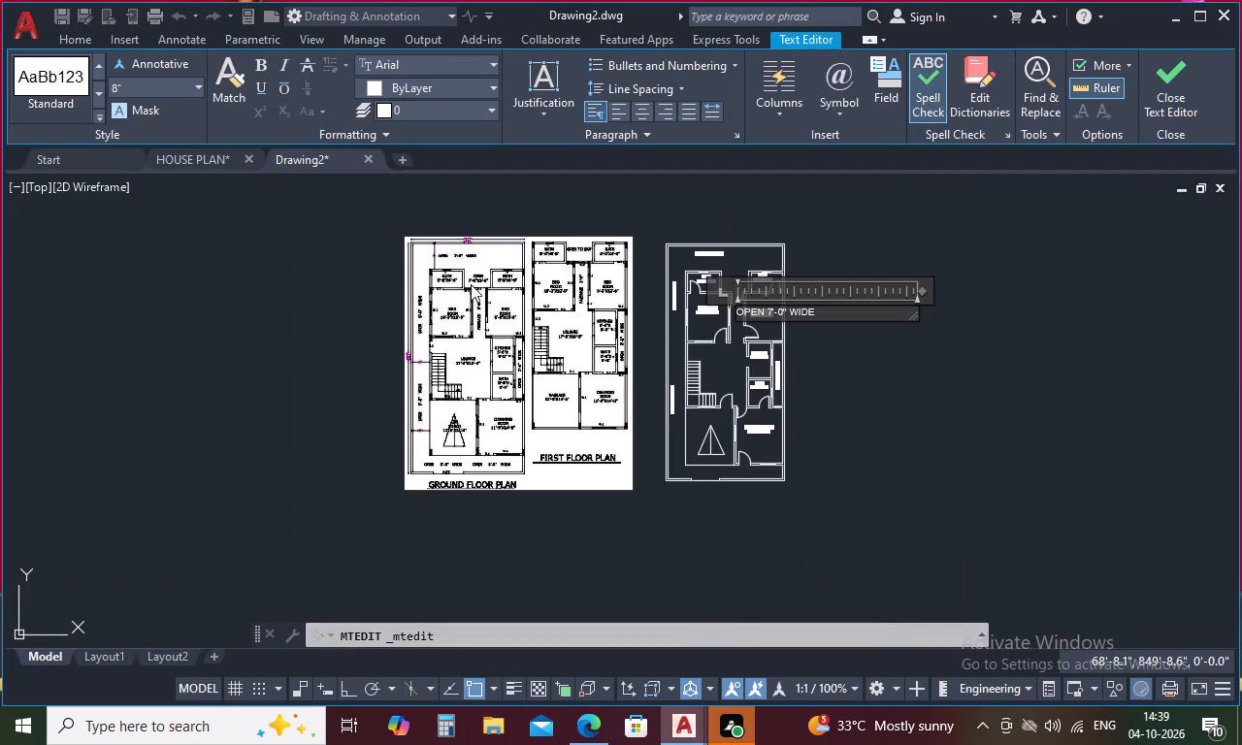
pyautogui.scroll(2, 830, 302)
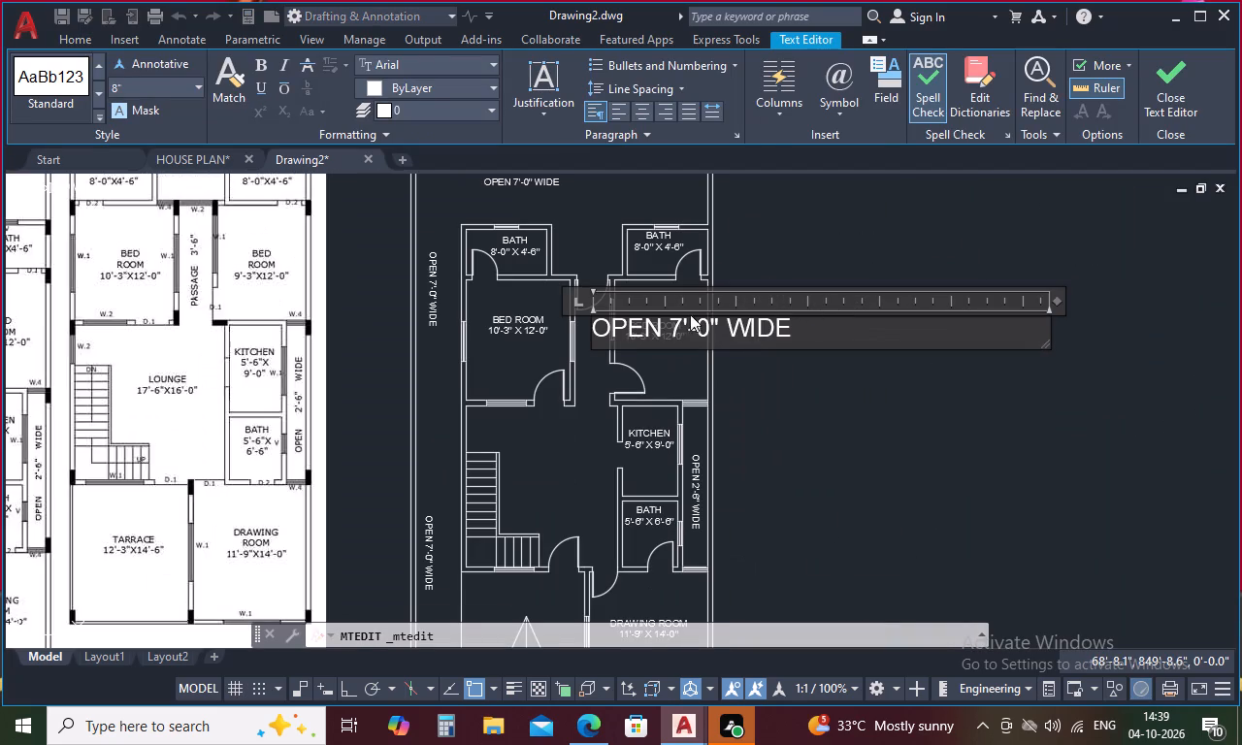
pyautogui.click(679, 323)
pyautogui.press('BackSpace')
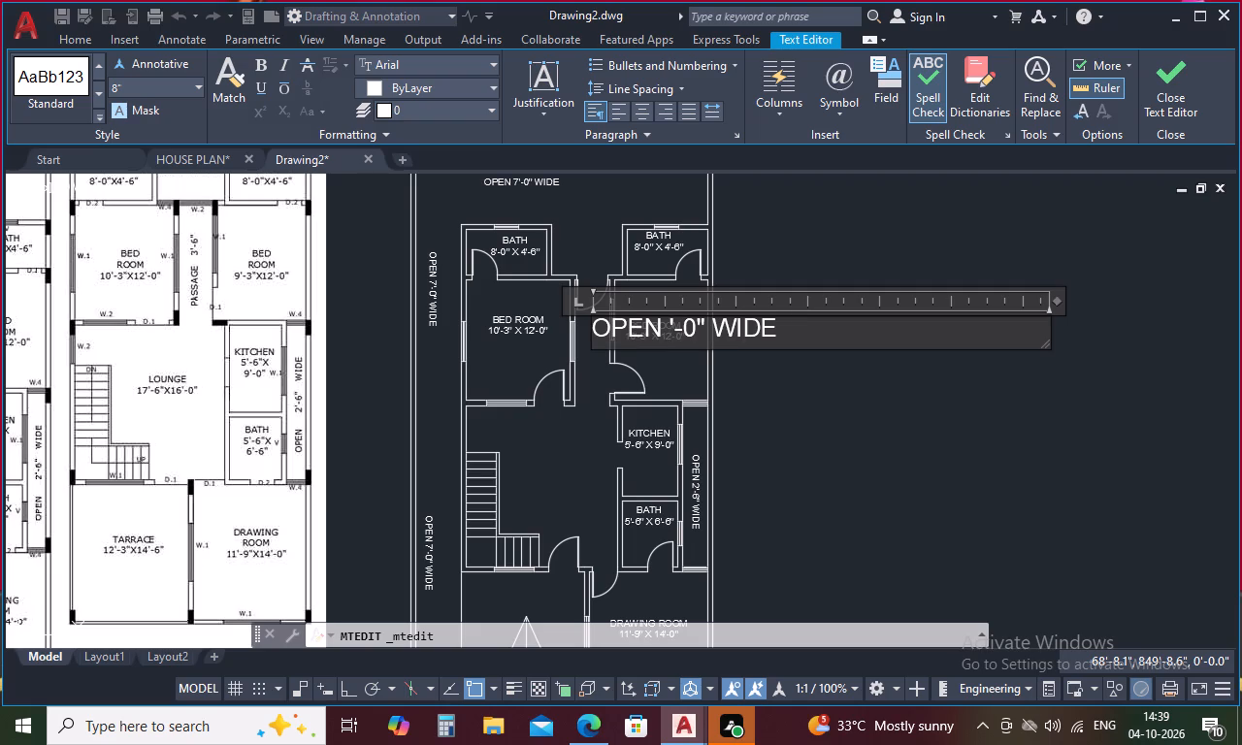
pyautogui.press('3')
pyautogui.press('Right')
pyautogui.press('Right')
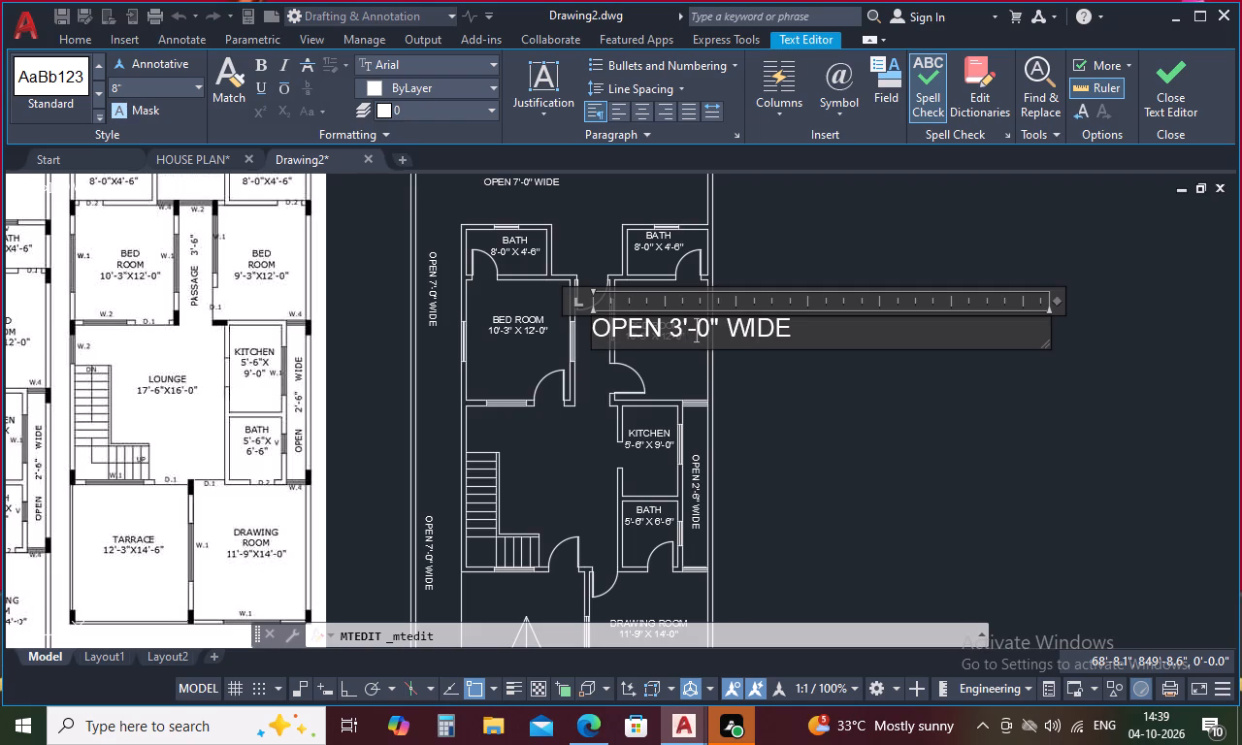
pyautogui.press('Right')
pyautogui.press('BackSpace')
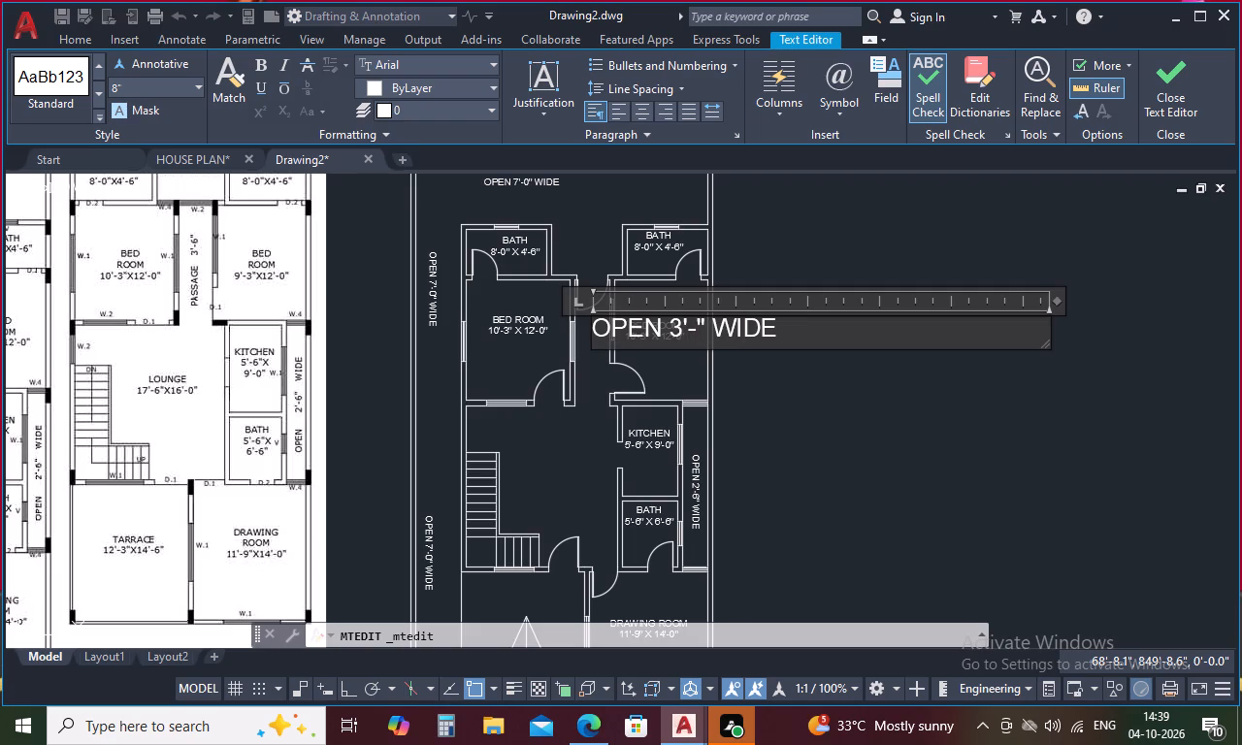
pyautogui.press('6')
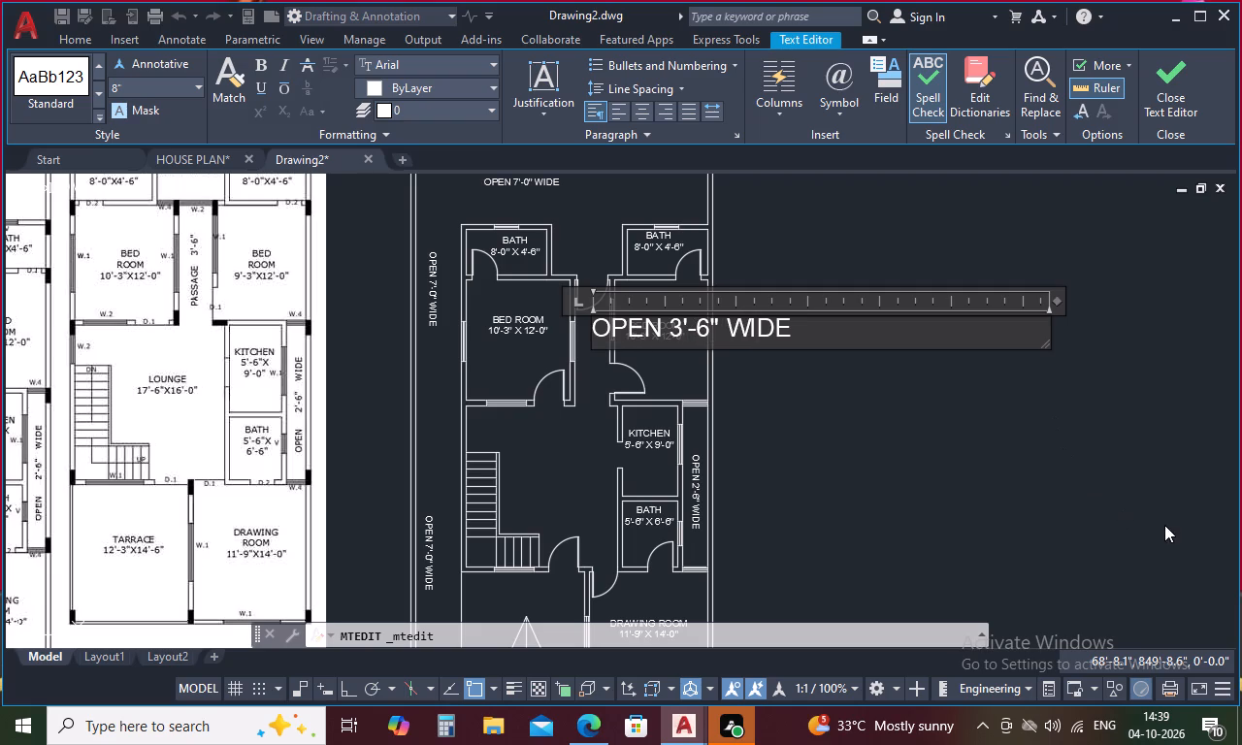
pyautogui.click(985, 502)
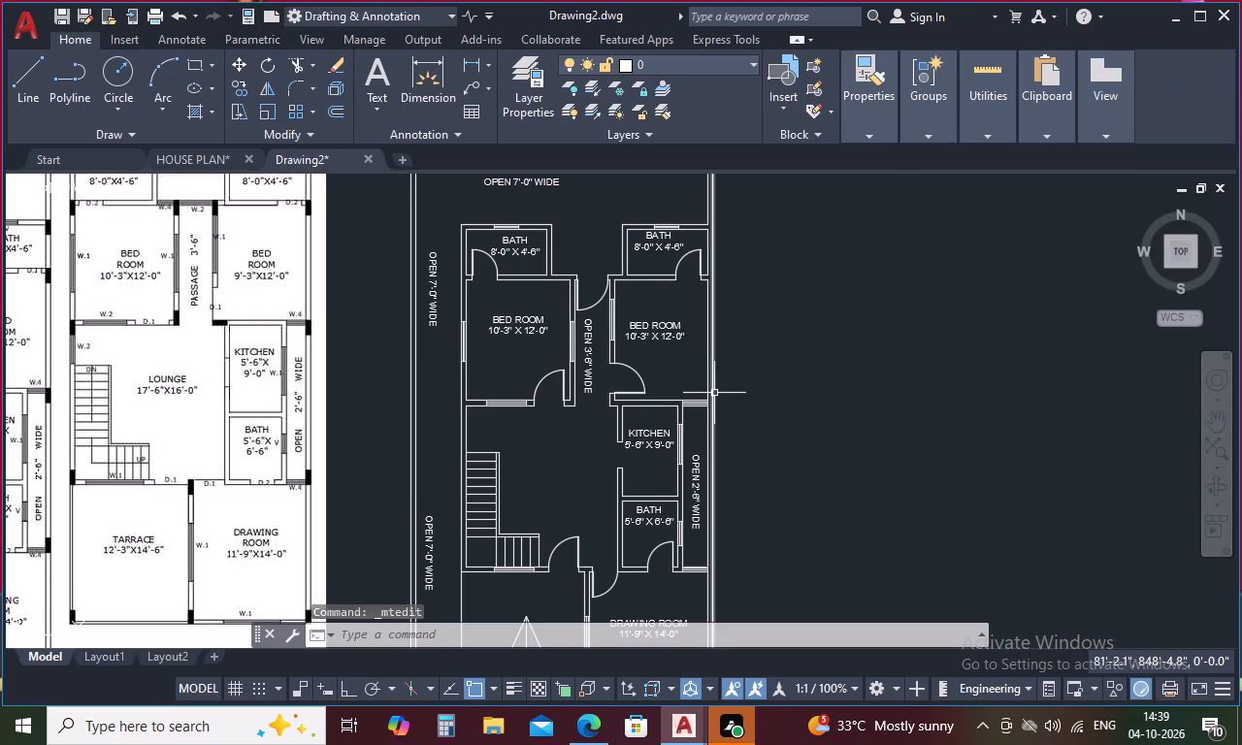
pyautogui.scroll(-2, 729, 357)
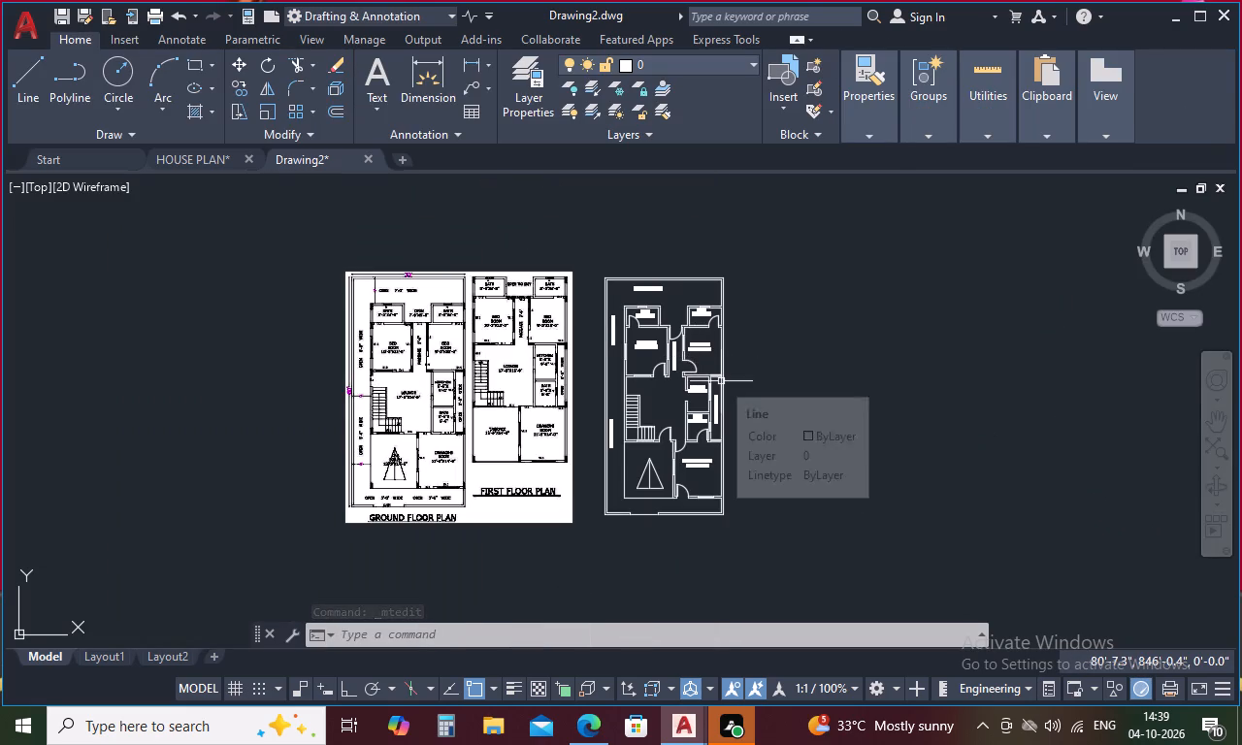
pyautogui.press('Escape')
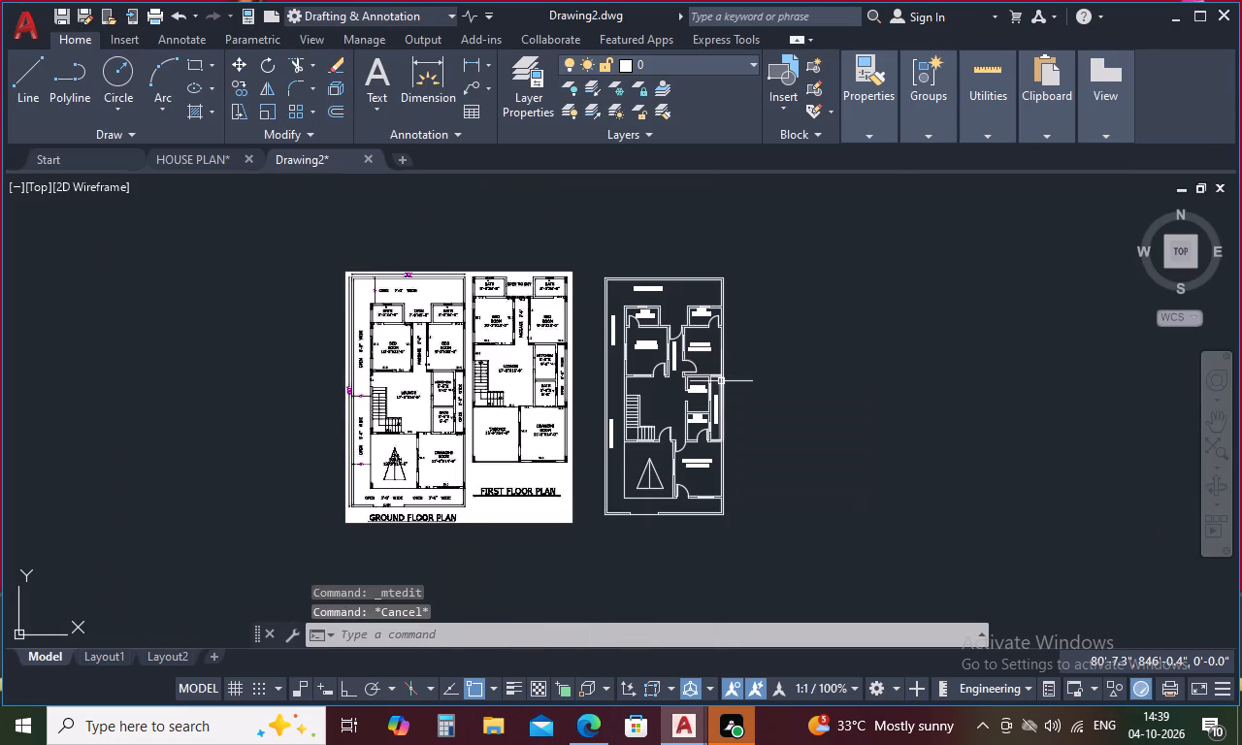
# Copy the BED ROOM label with its size line from the bedroom on the stair side and paste it into the lounge.
pyautogui.click(644, 342)
pyautogui.hotkey('ctrl', 'c')
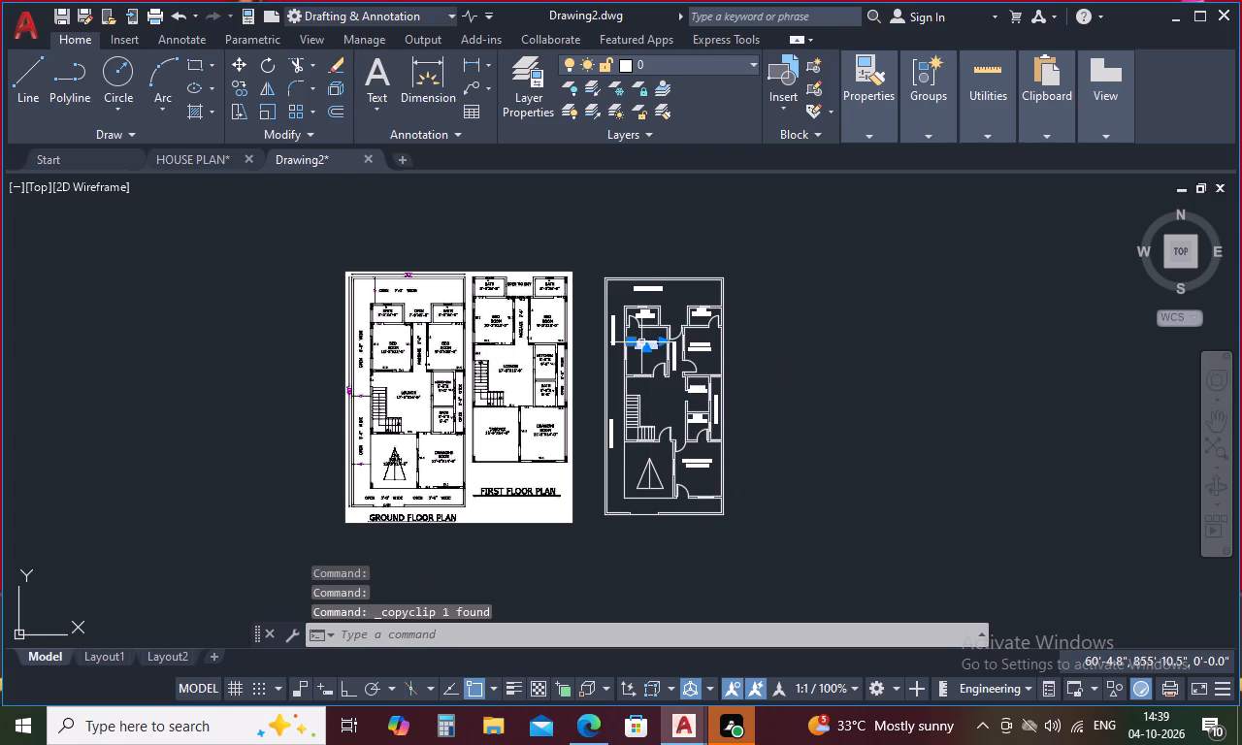
pyautogui.hotkey('ctrl', 'v')
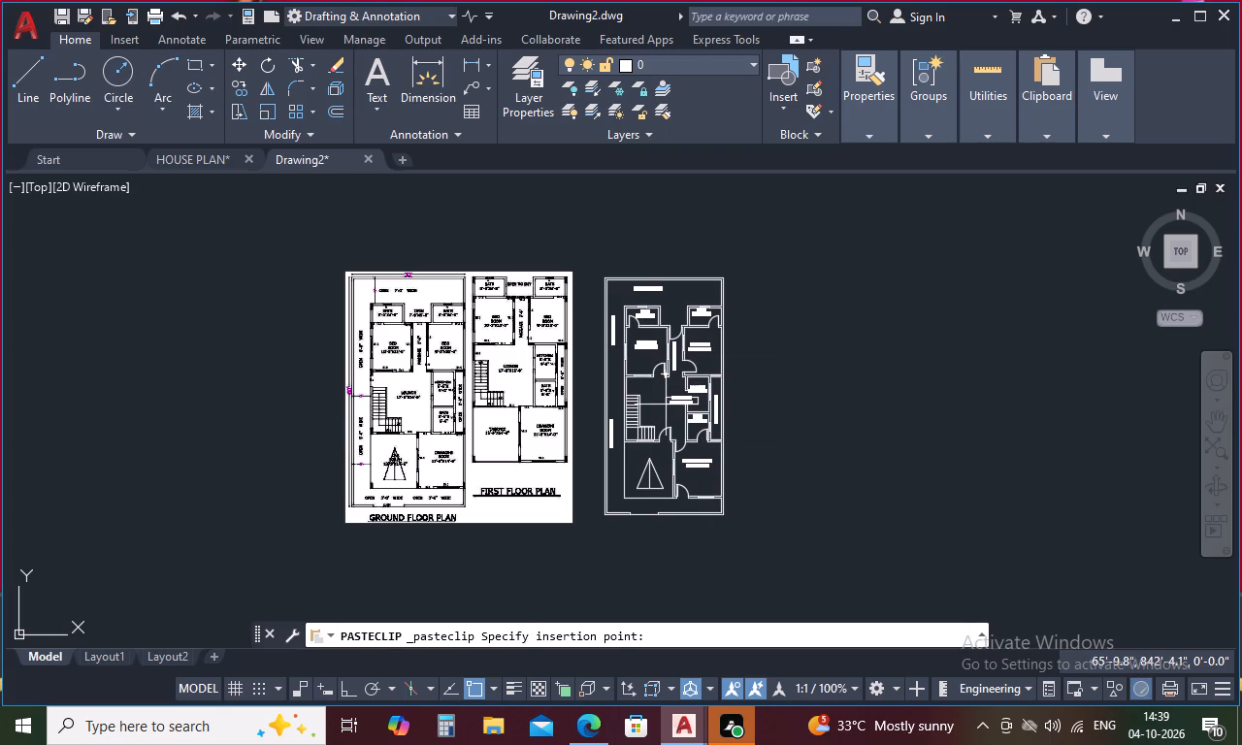
pyautogui.scroll(2, 666, 408)
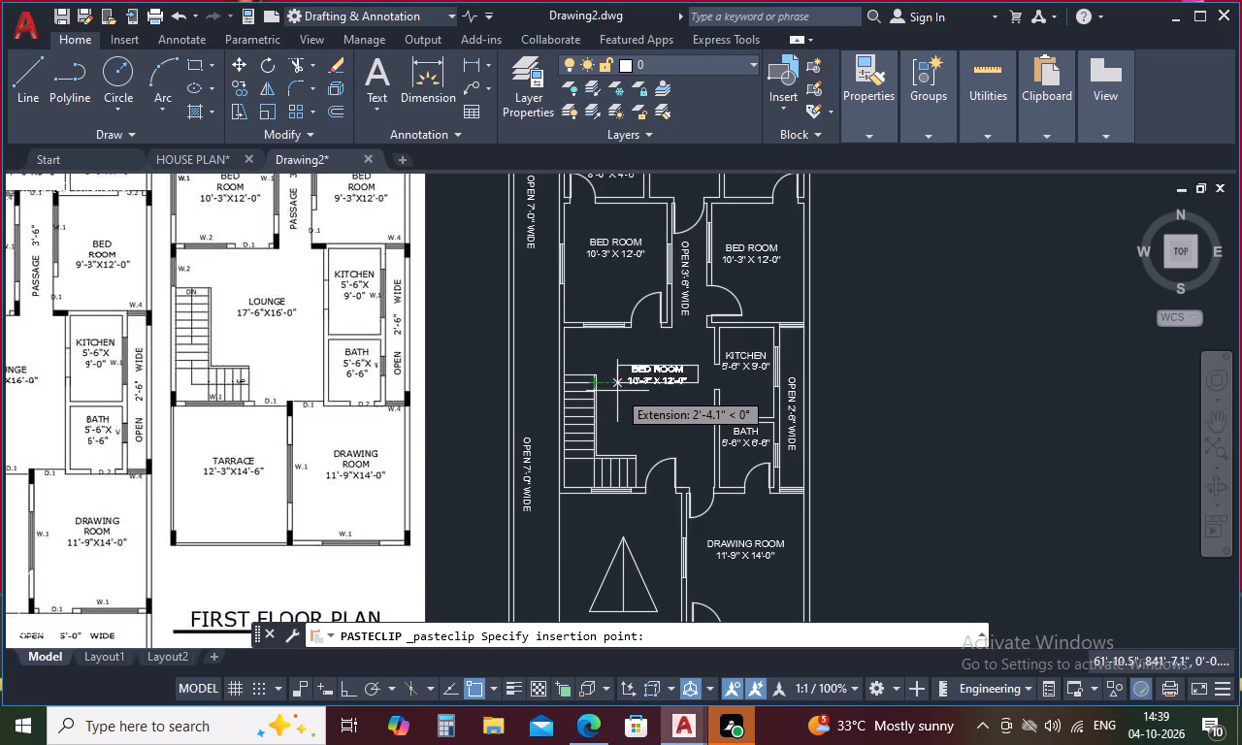
pyautogui.click(617, 397)
# Replace the room name in the label pasted in the lounge with LOUNGE.
pyautogui.doubleClick(650, 383)
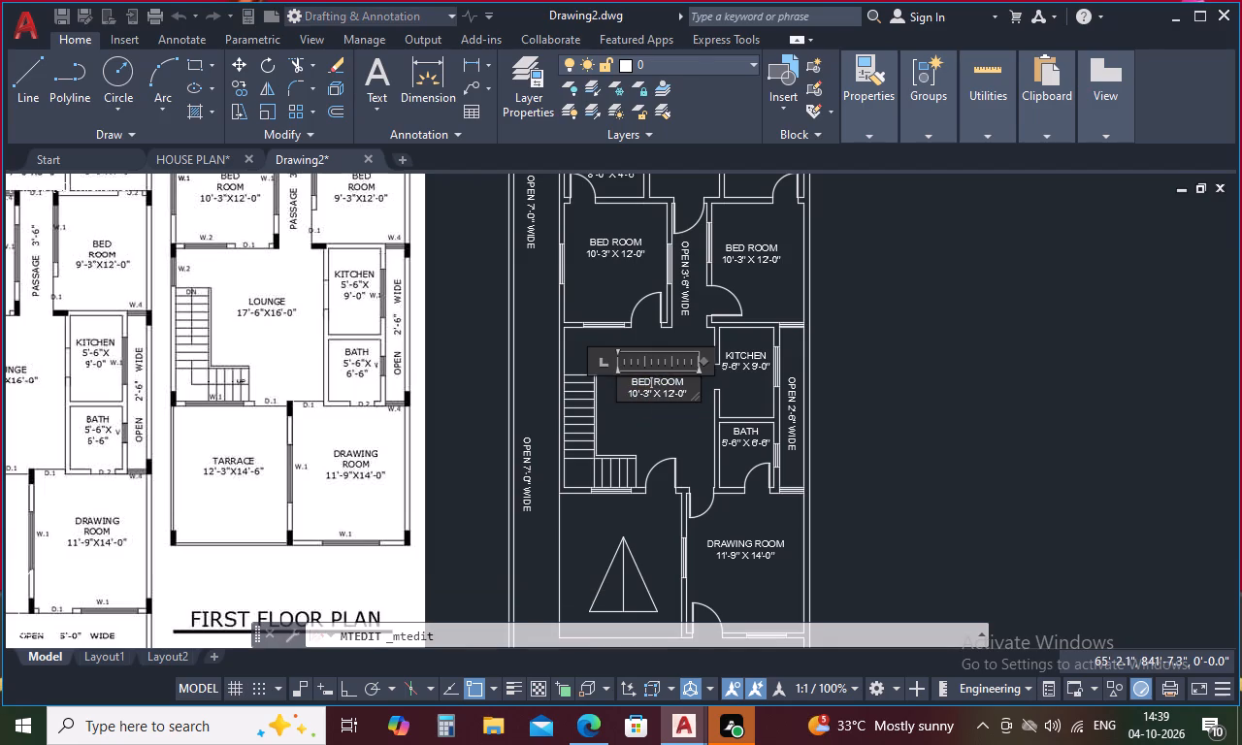
pyautogui.scroll(3, 672, 372)
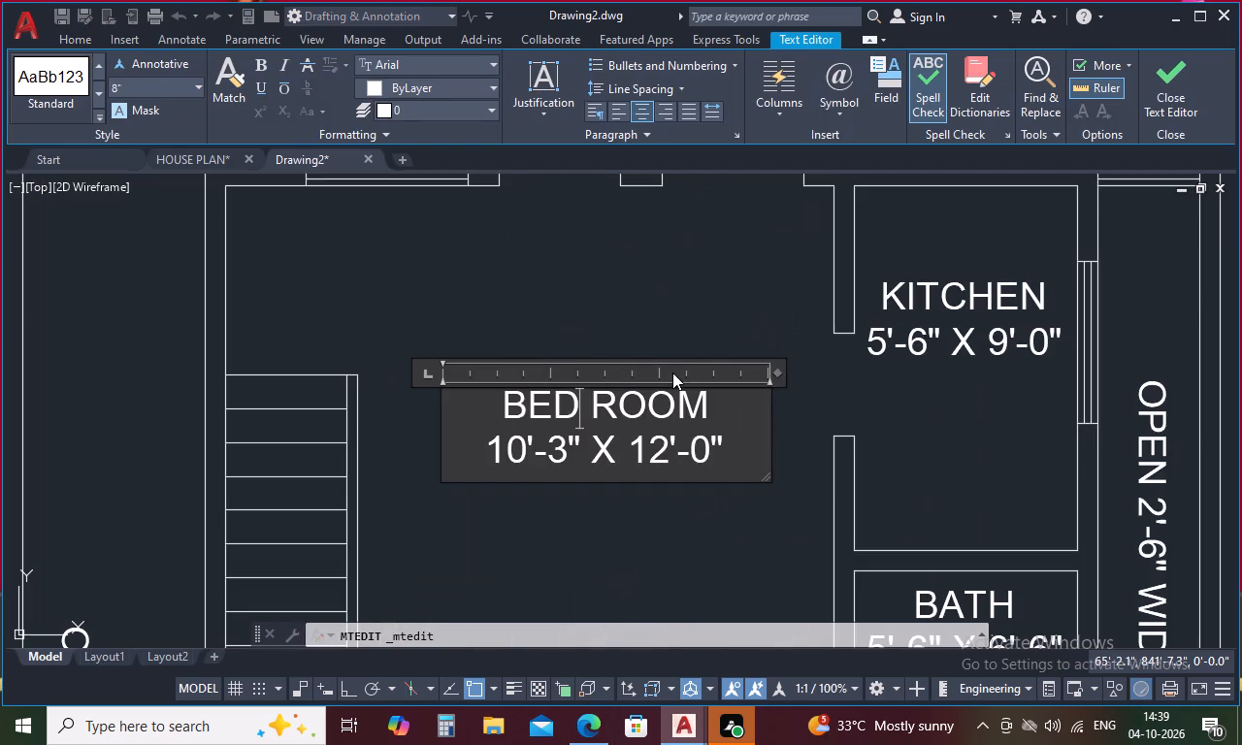
pyautogui.click(718, 405)
pyautogui.press('BackSpace')
pyautogui.press('BackSpace')
pyautogui.press('BackSpace')
pyautogui.press('BackSpace')
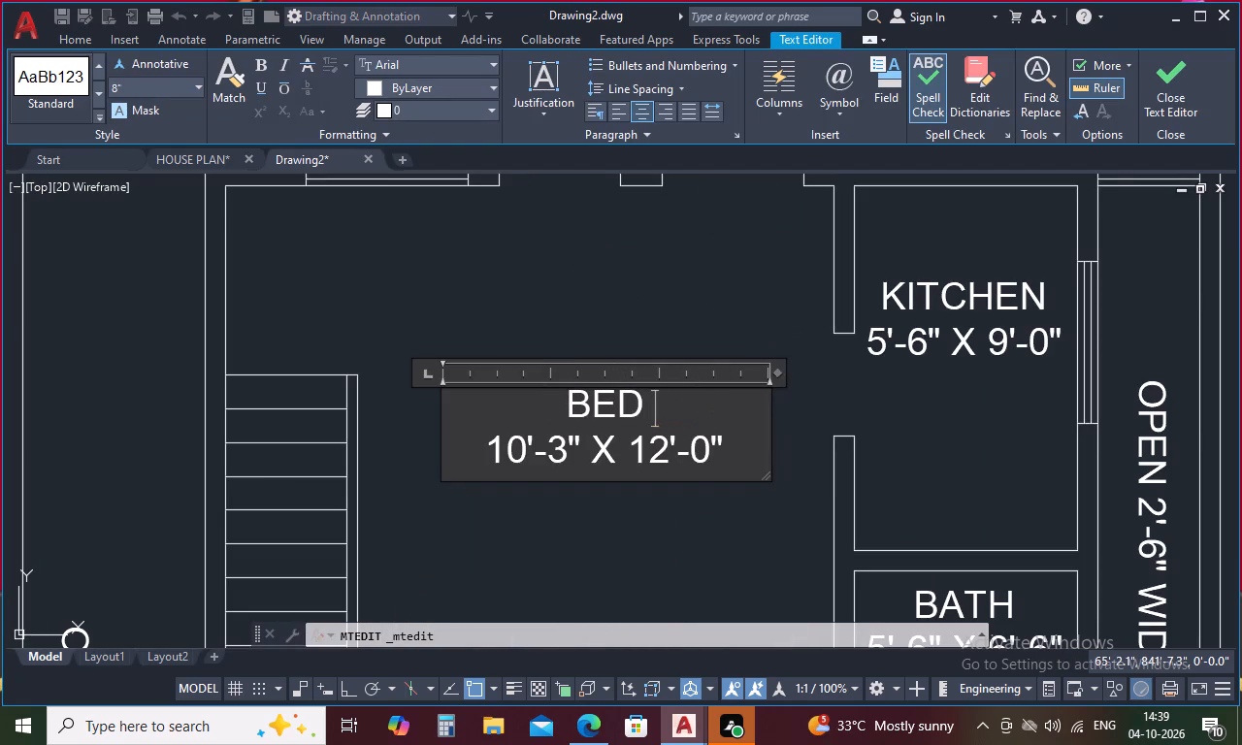
pyautogui.press('BackSpace')
pyautogui.press('BackSpace')
pyautogui.press('BackSpace')
pyautogui.press('BackSpace')
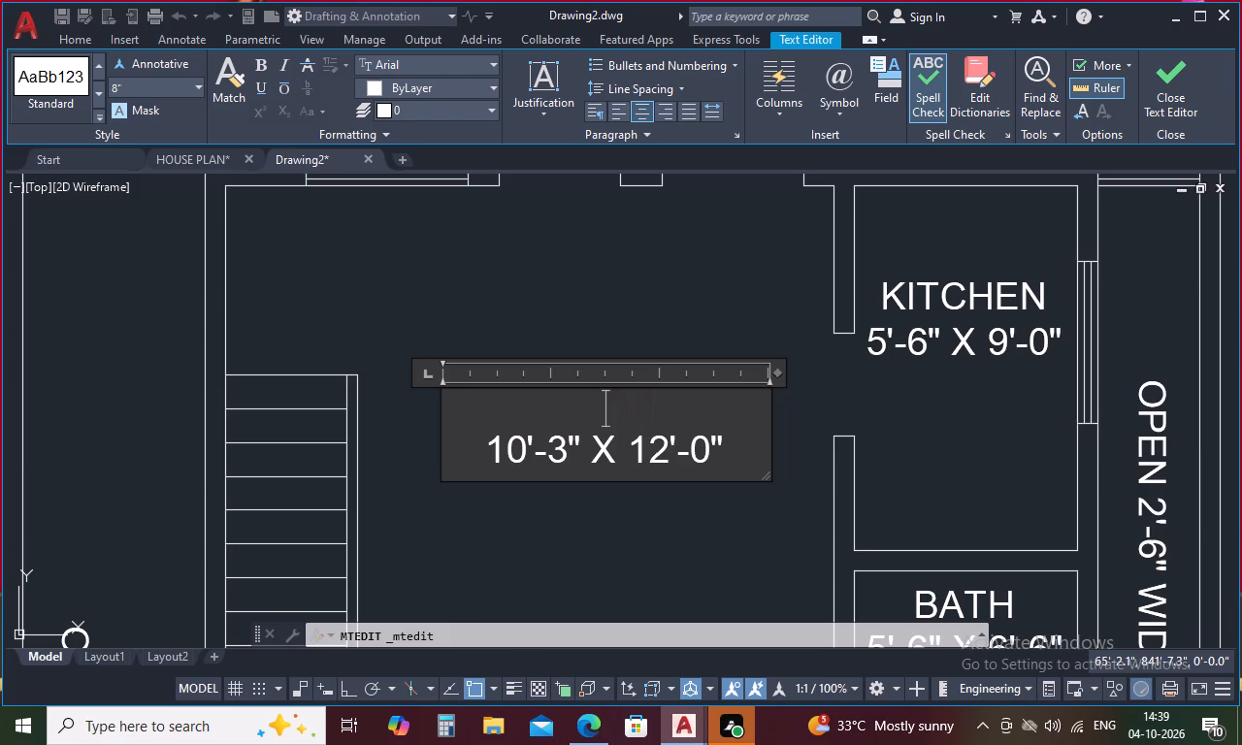
pyautogui.write('LOUN')
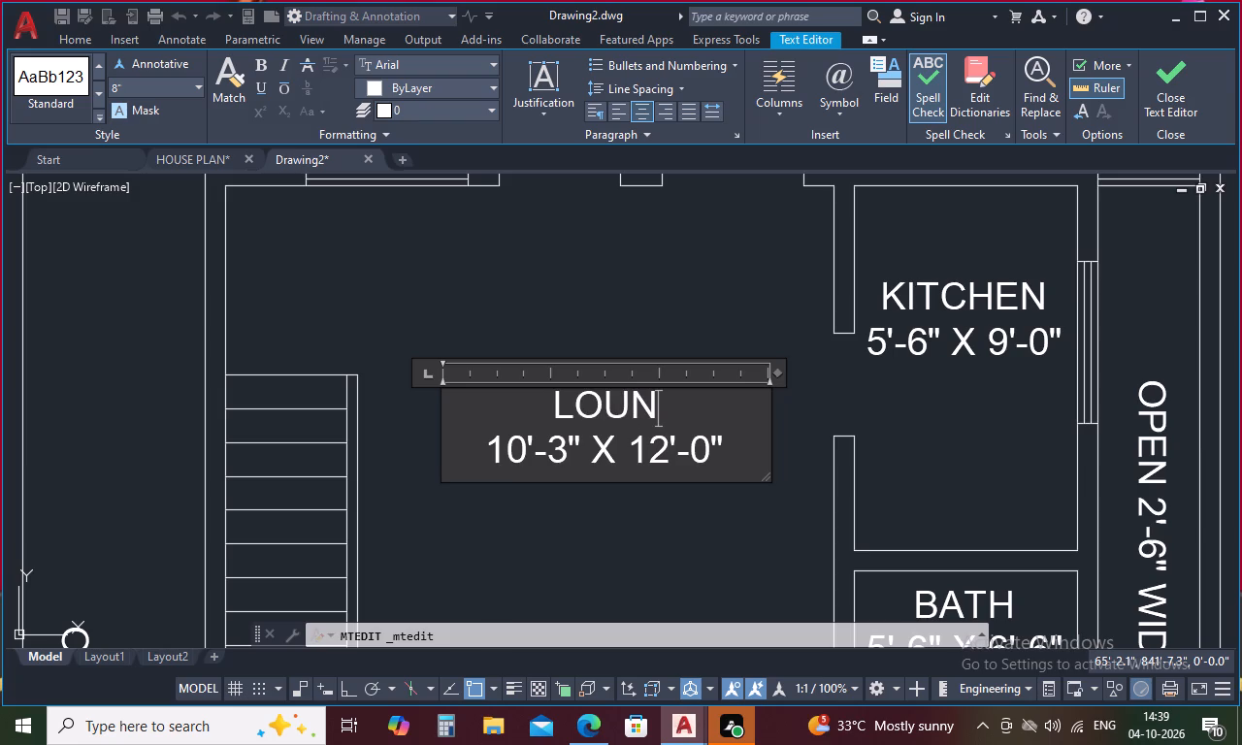
pyautogui.write('GE')
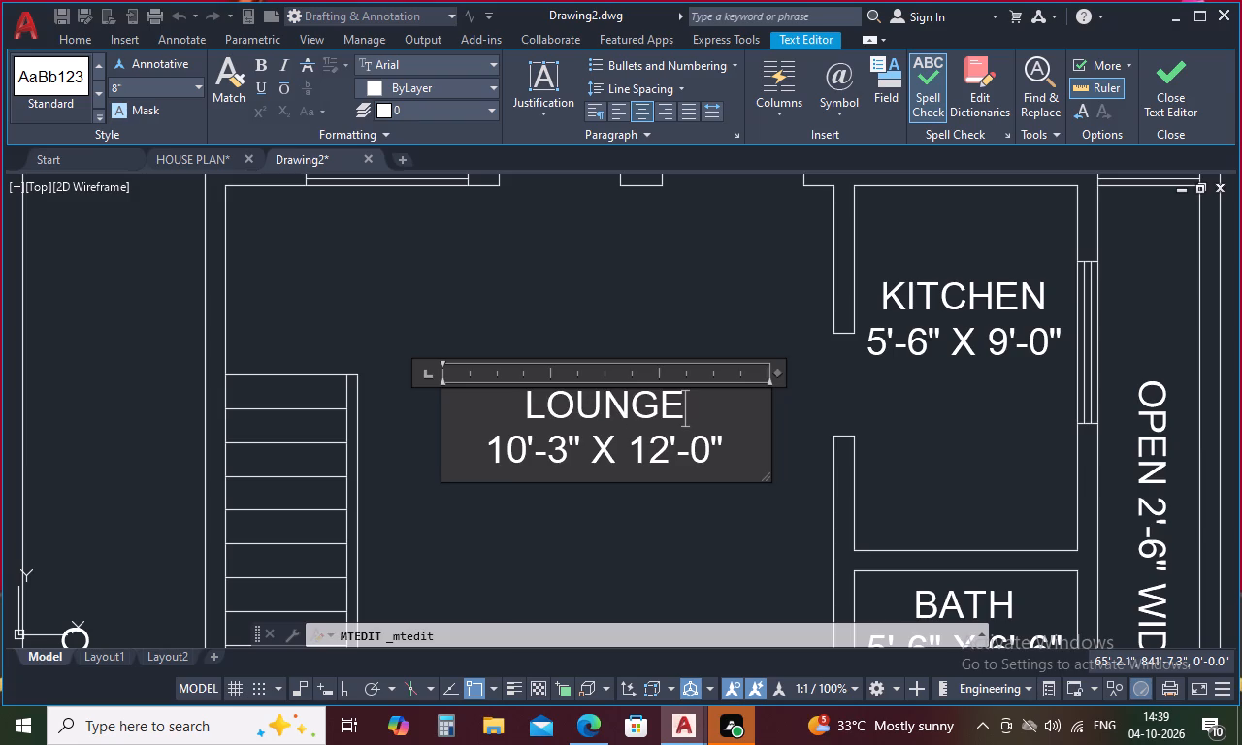
# Change the LOUNGE label's size line to 17'-6" X 16'-0" and finish the text.
pyautogui.scroll(-3, 741, 386)
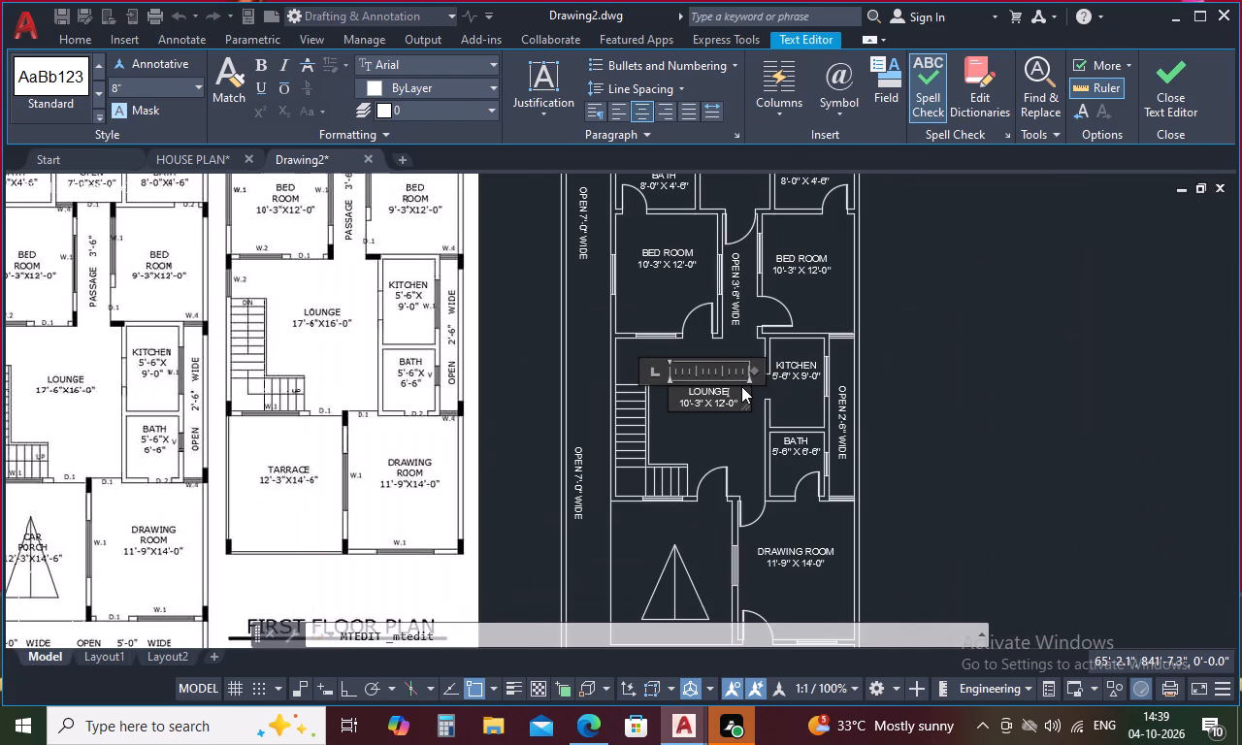
pyautogui.scroll(5, 693, 396)
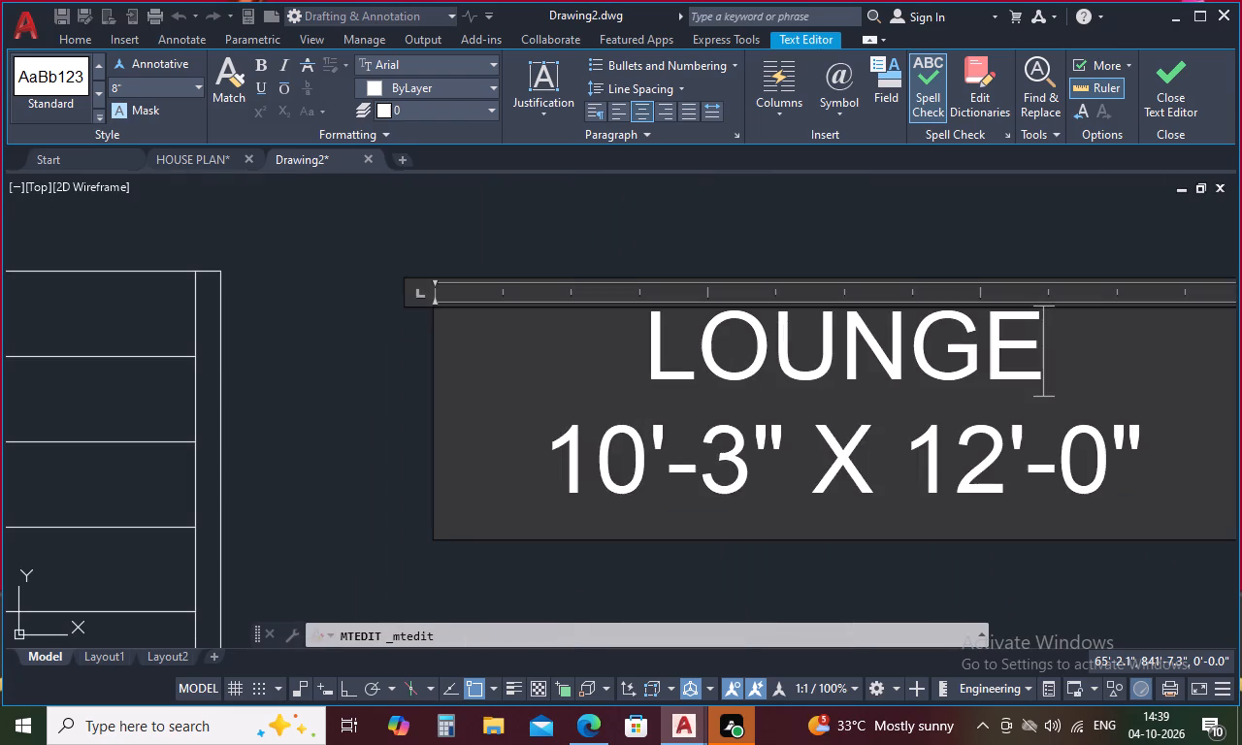
pyautogui.click(639, 450)
pyautogui.press('BackSpace')
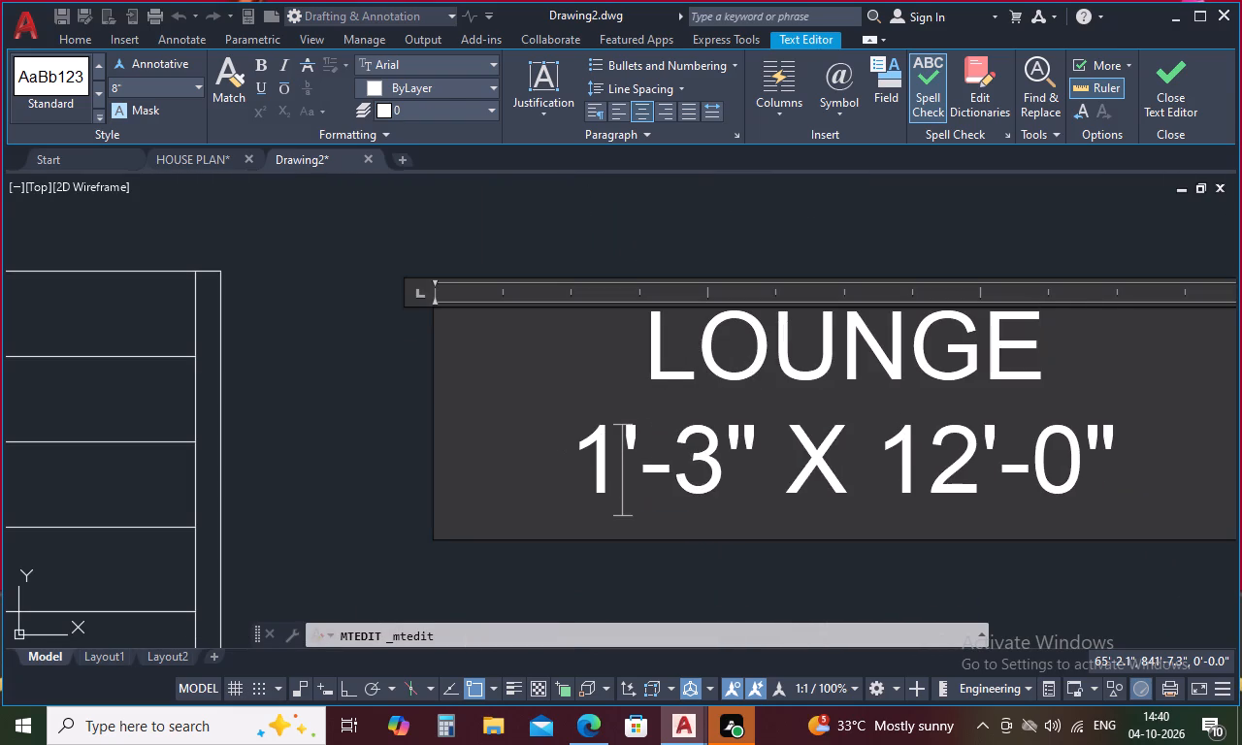
pyautogui.press('7')
pyautogui.scroll(-5, 787, 309)
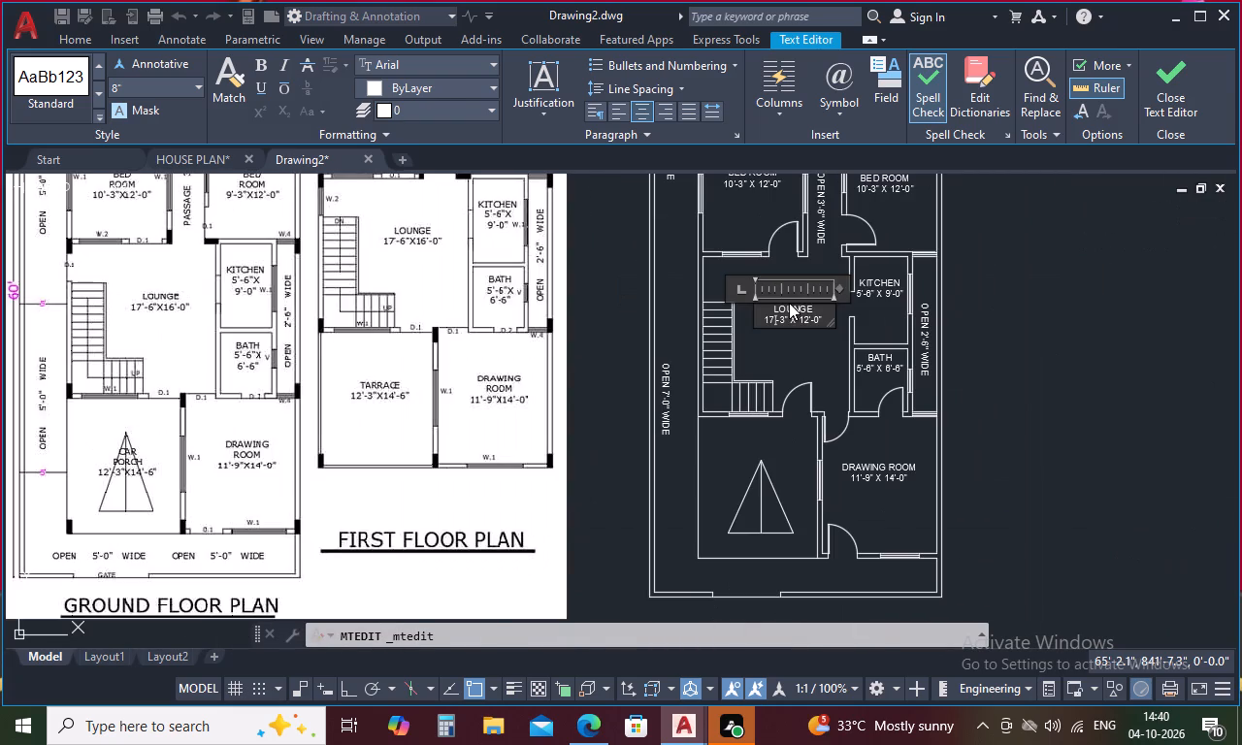
pyautogui.scroll(4, 789, 303)
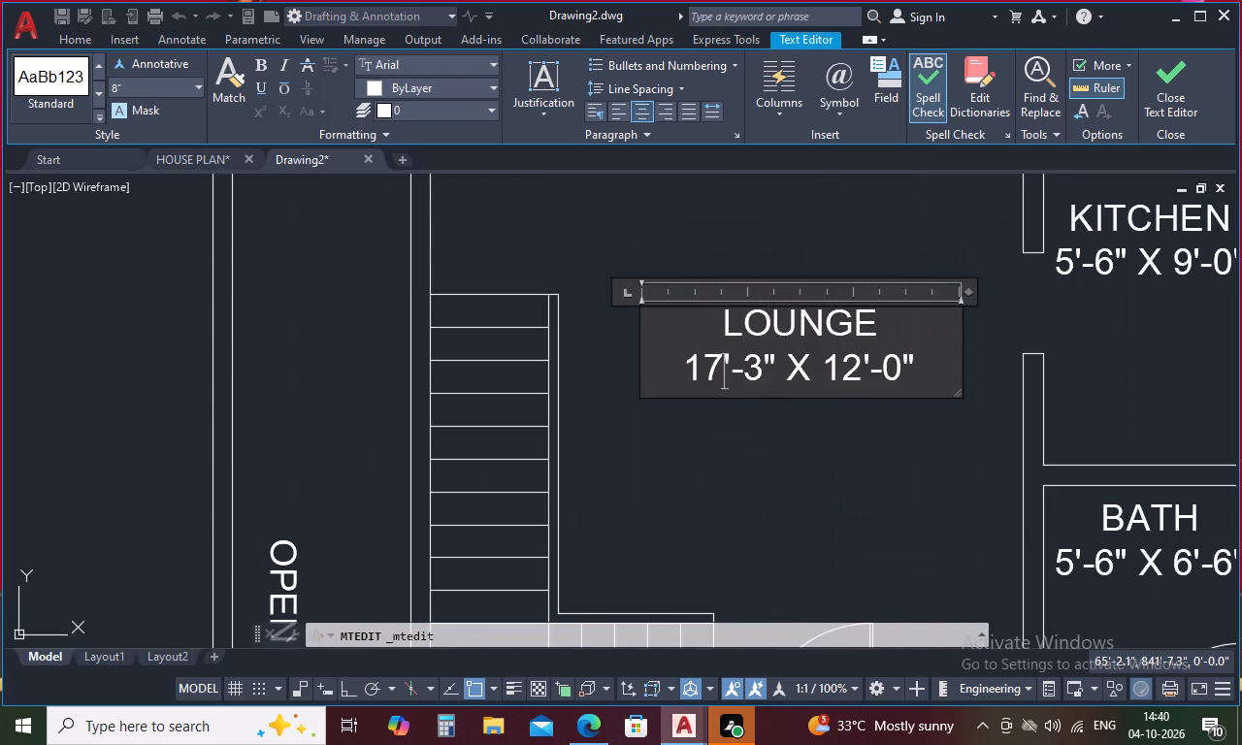
pyautogui.click(770, 373)
pyautogui.press('BackSpace')
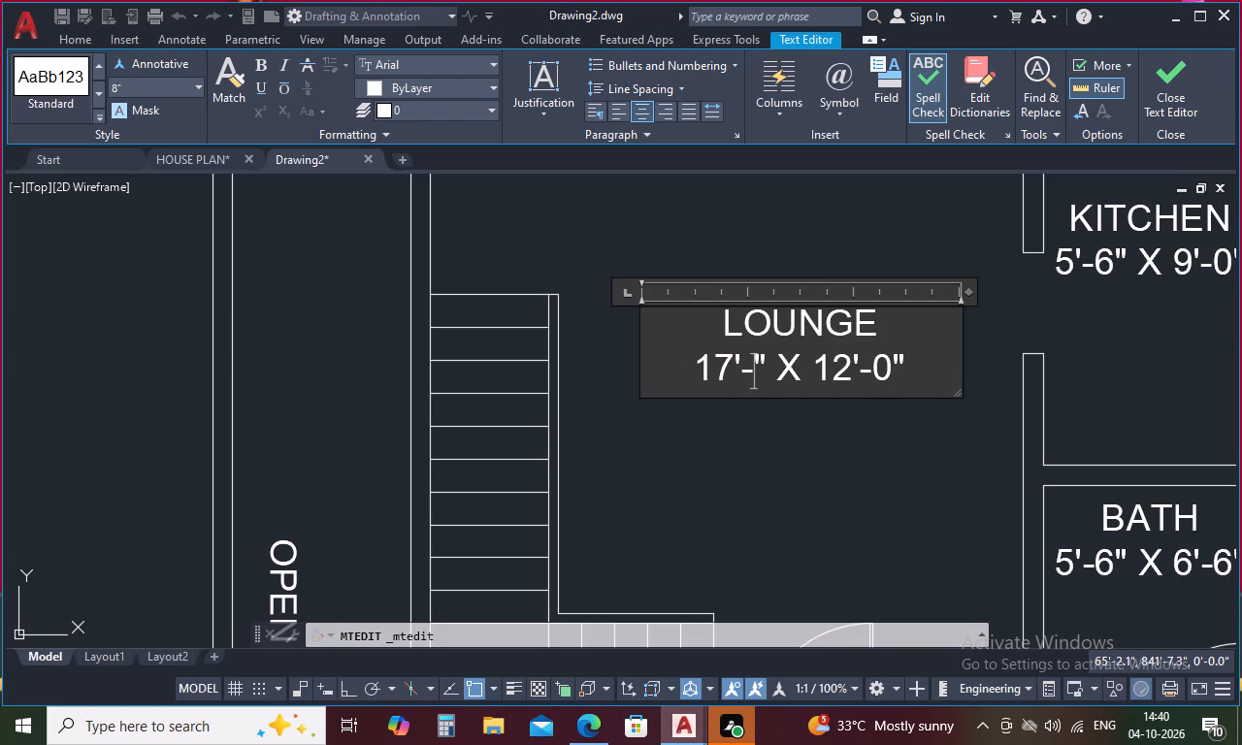
pyautogui.press('6')
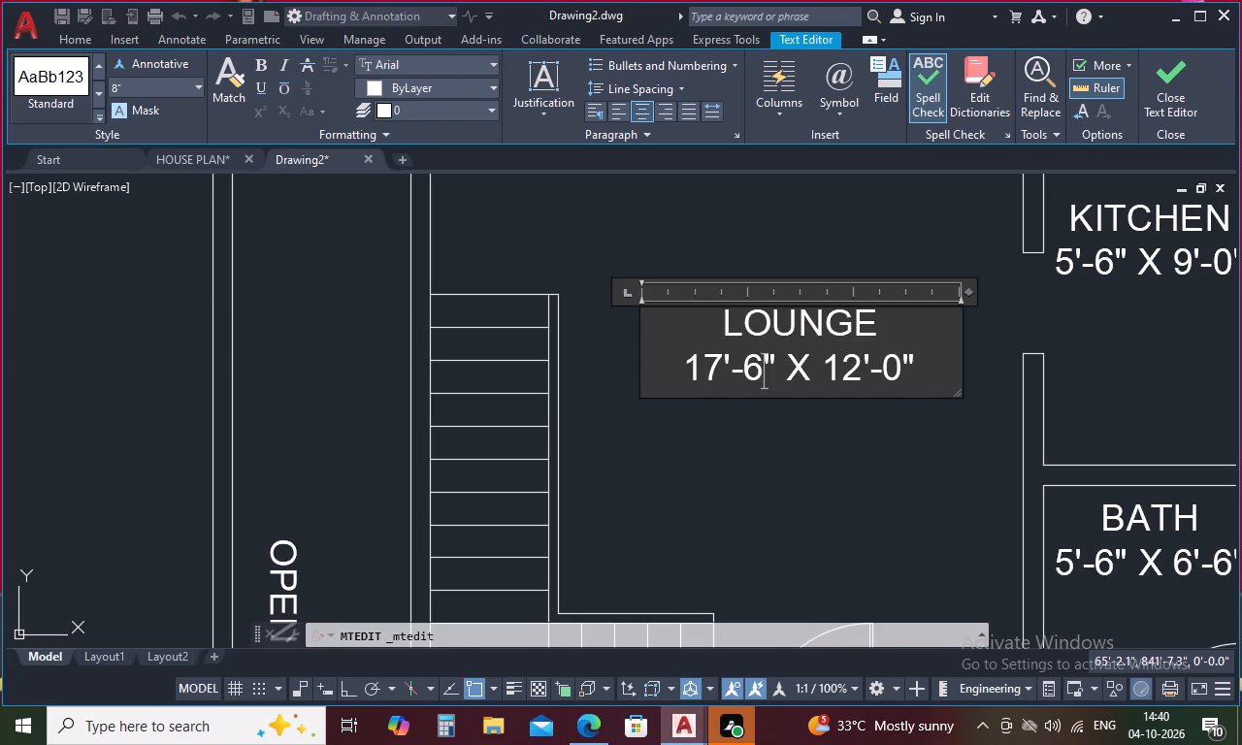
pyautogui.scroll(-4, 698, 330)
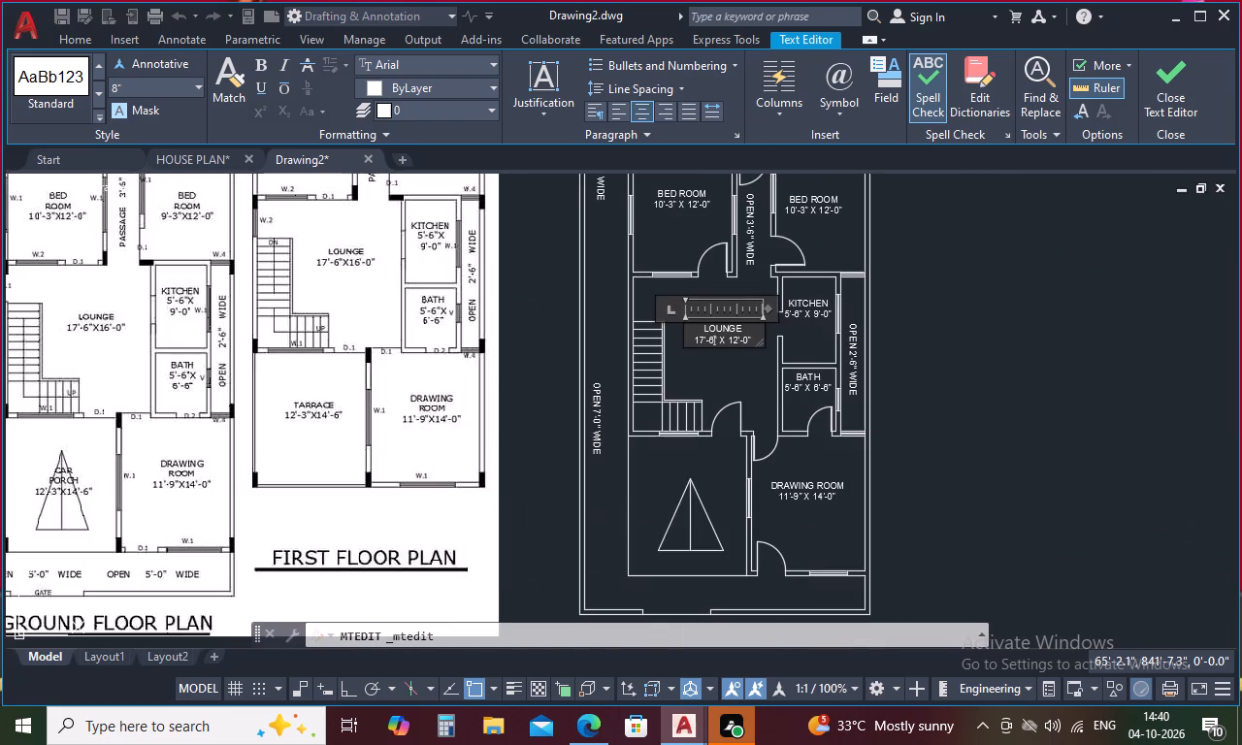
pyautogui.scroll(4, 738, 317)
pyautogui.click(724, 464)
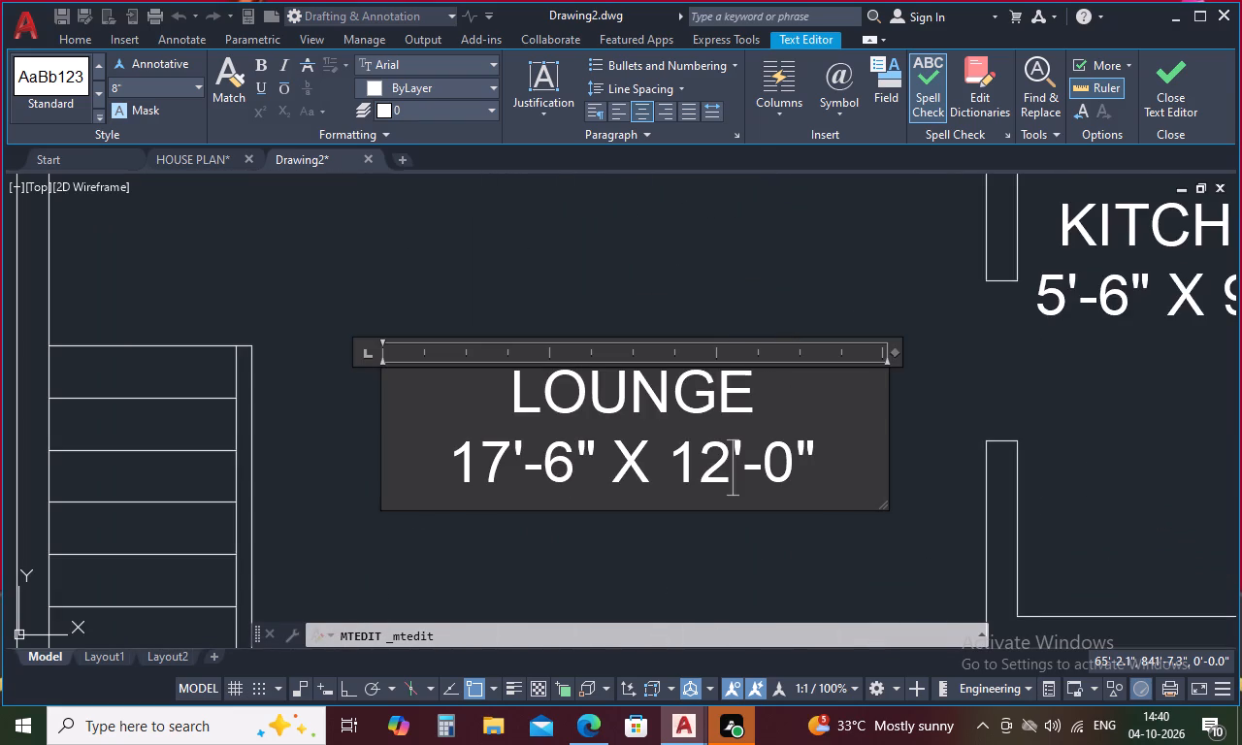
pyautogui.press('BackSpace')
pyautogui.press('6')
pyautogui.scroll(-4, 1237, 521)
pyautogui.scroll(-4, 966, 439)
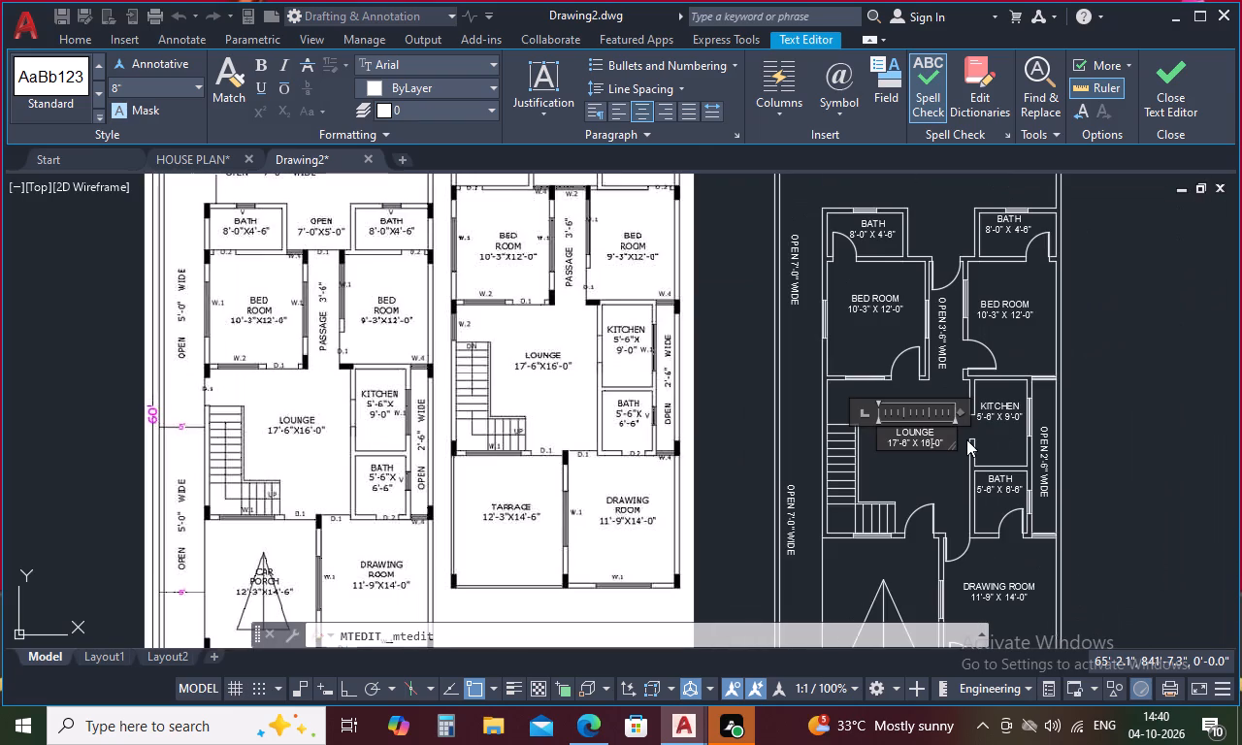
pyautogui.click(926, 482)
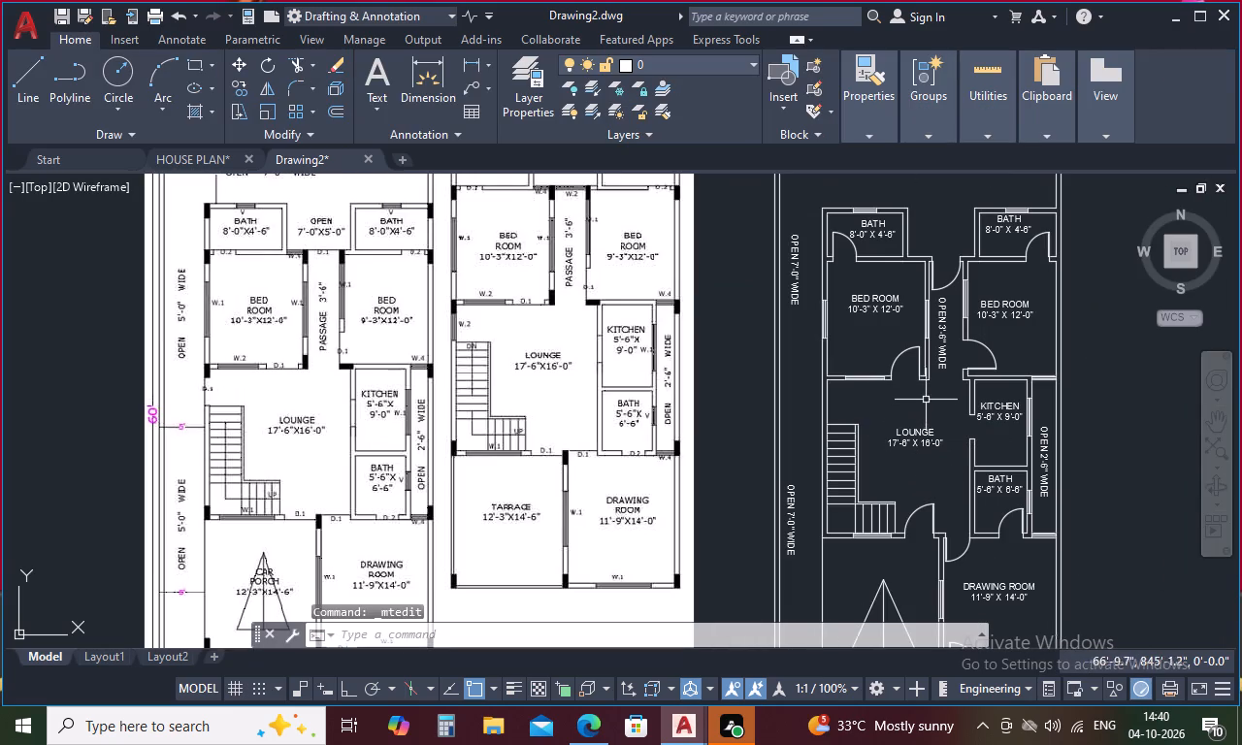
# Paste another copy of the BED ROOM label into the car porch, just above the triangle symbol.
pyautogui.scroll(-1, 929, 393)
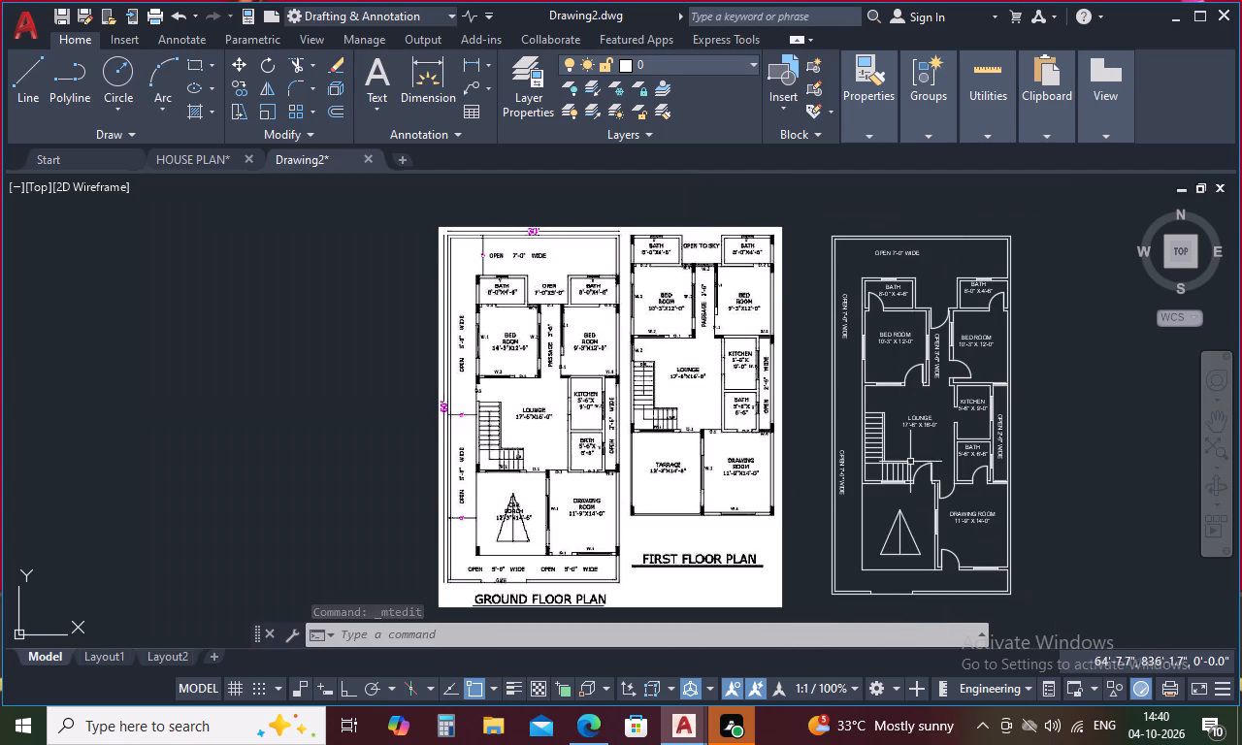
pyautogui.scroll(3, 625, 515)
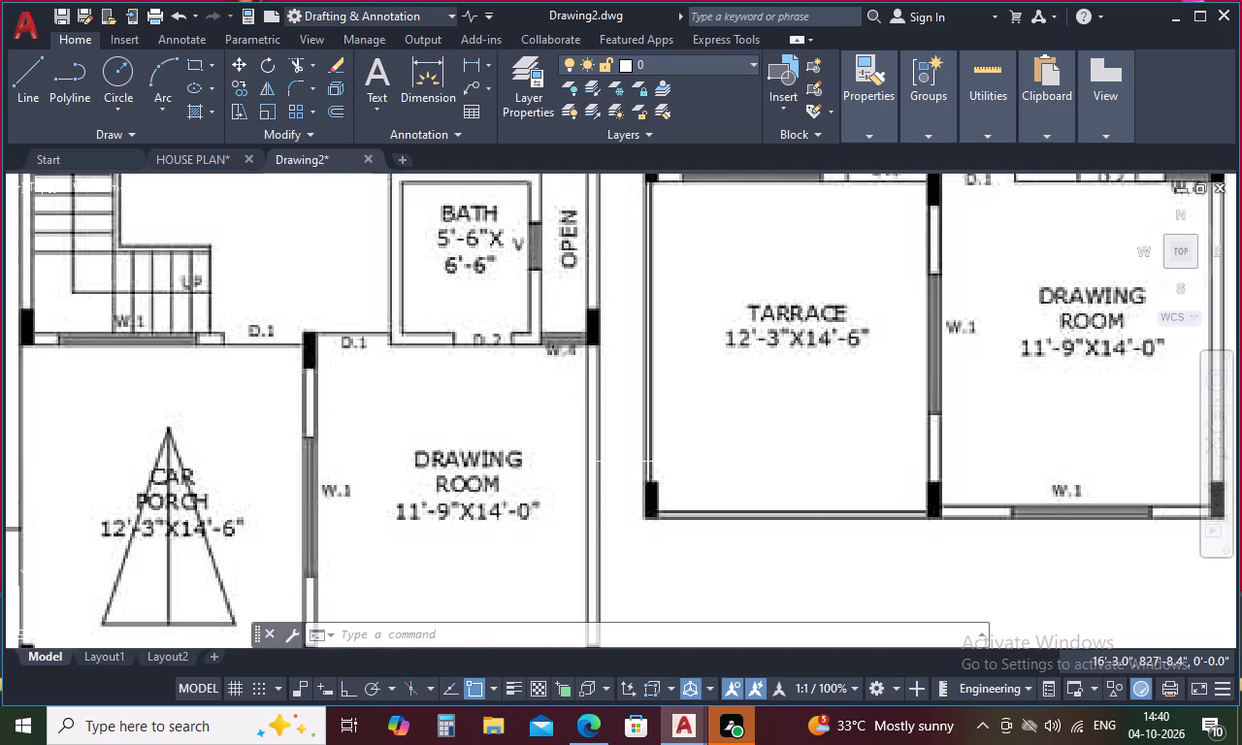
pyautogui.scroll(-3, 625, 442)
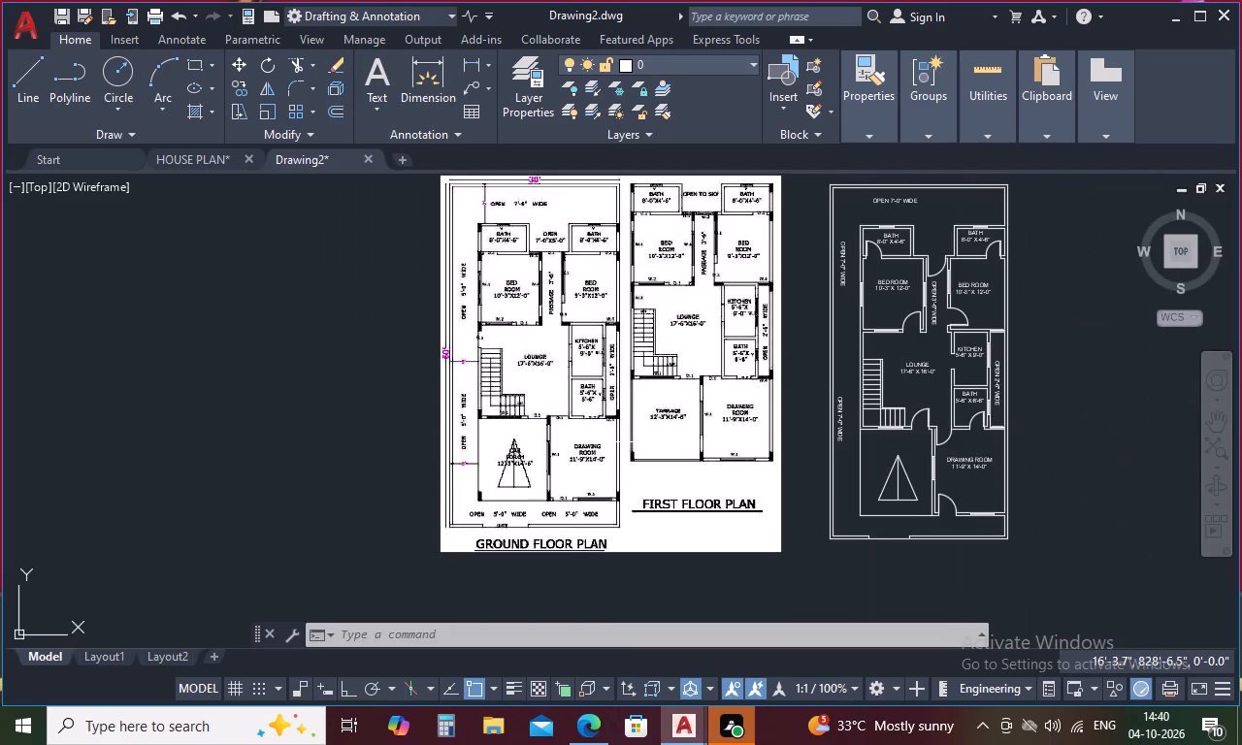
pyautogui.hotkey('ctrl', 'c')
pyautogui.hotkey('ctrl', 'v')
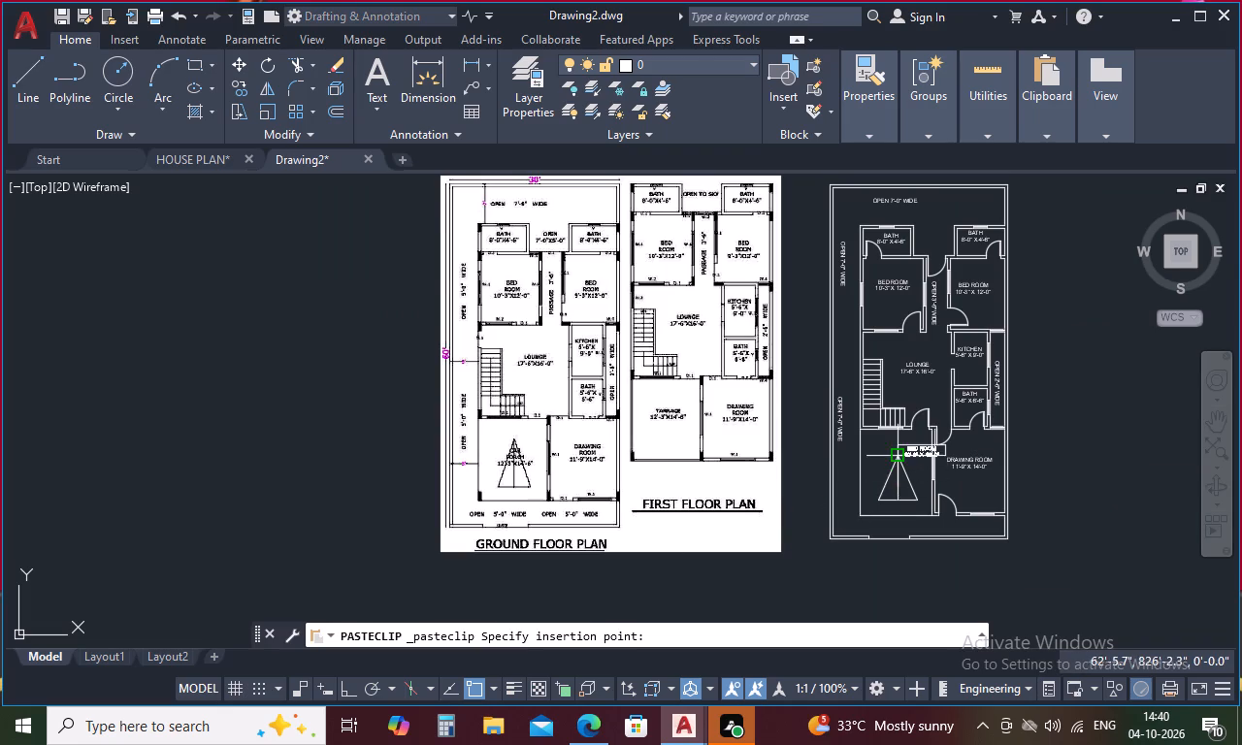
pyautogui.scroll(3, 895, 449)
pyautogui.click(793, 468)
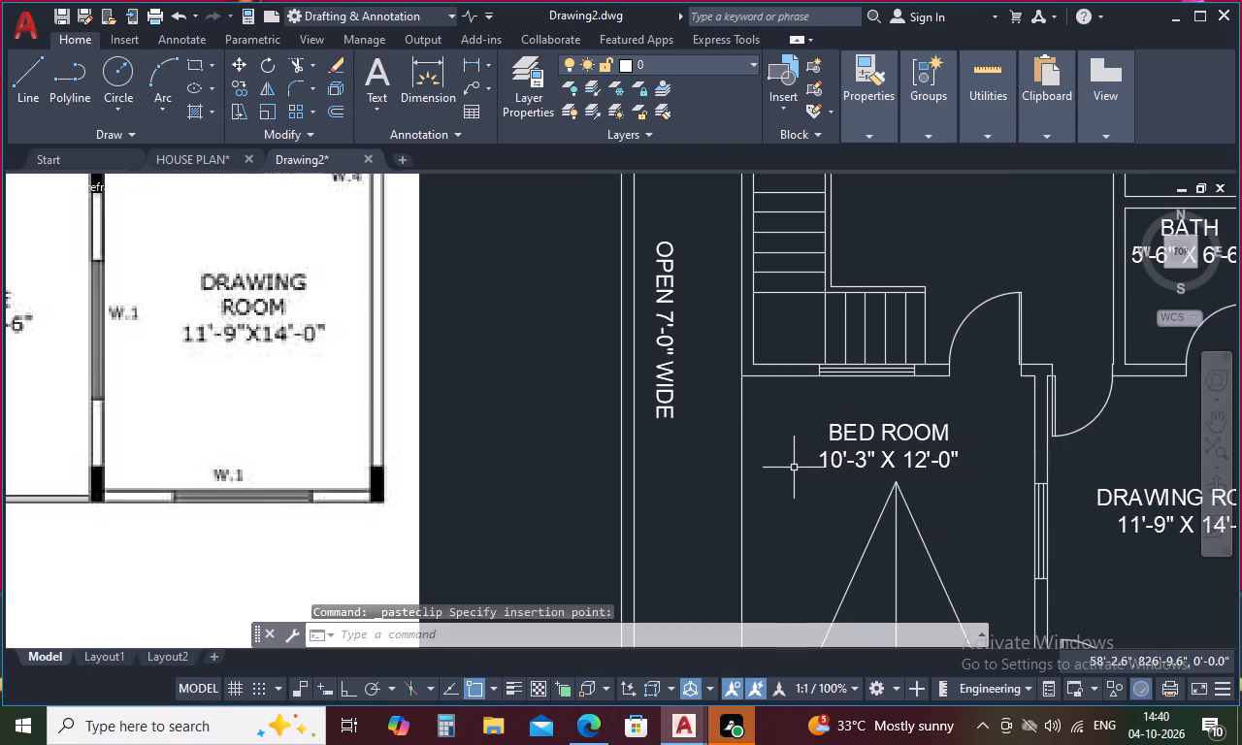
# Replace the room name in the label pasted in the car porch with CAR PORCH.
pyautogui.doubleClick(882, 436)
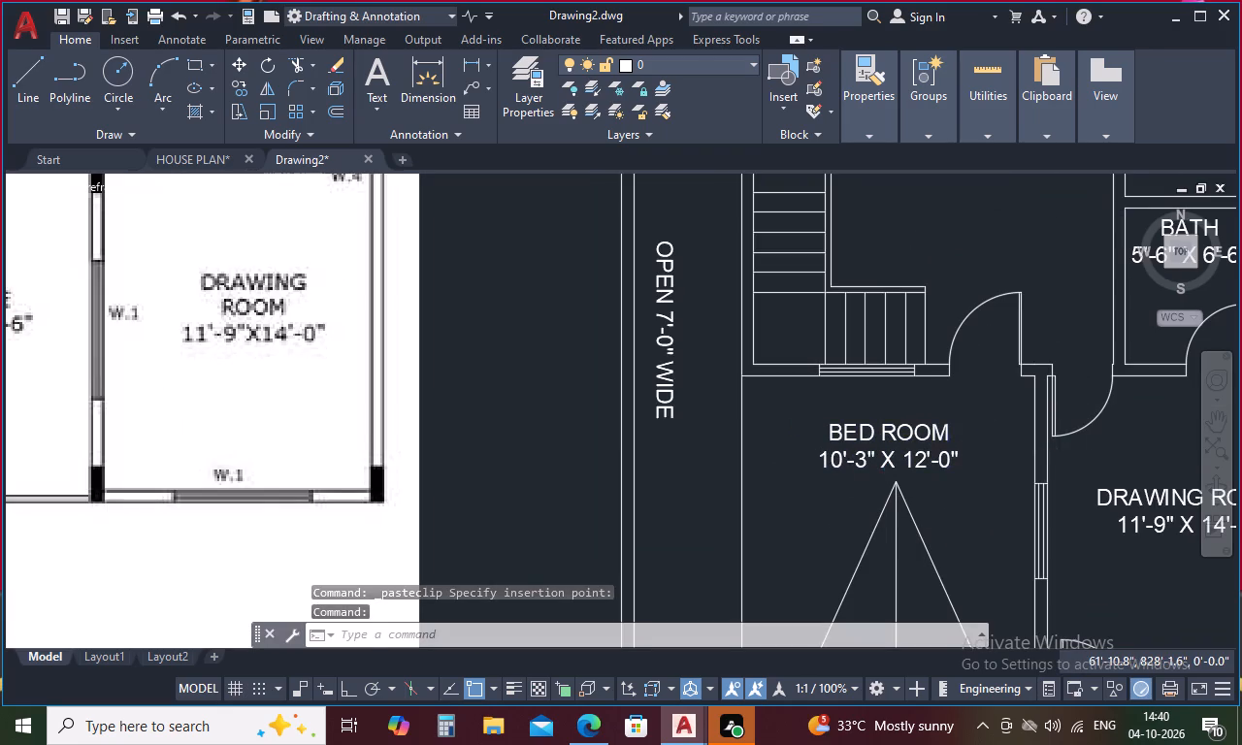
pyautogui.scroll(-3, 754, 390)
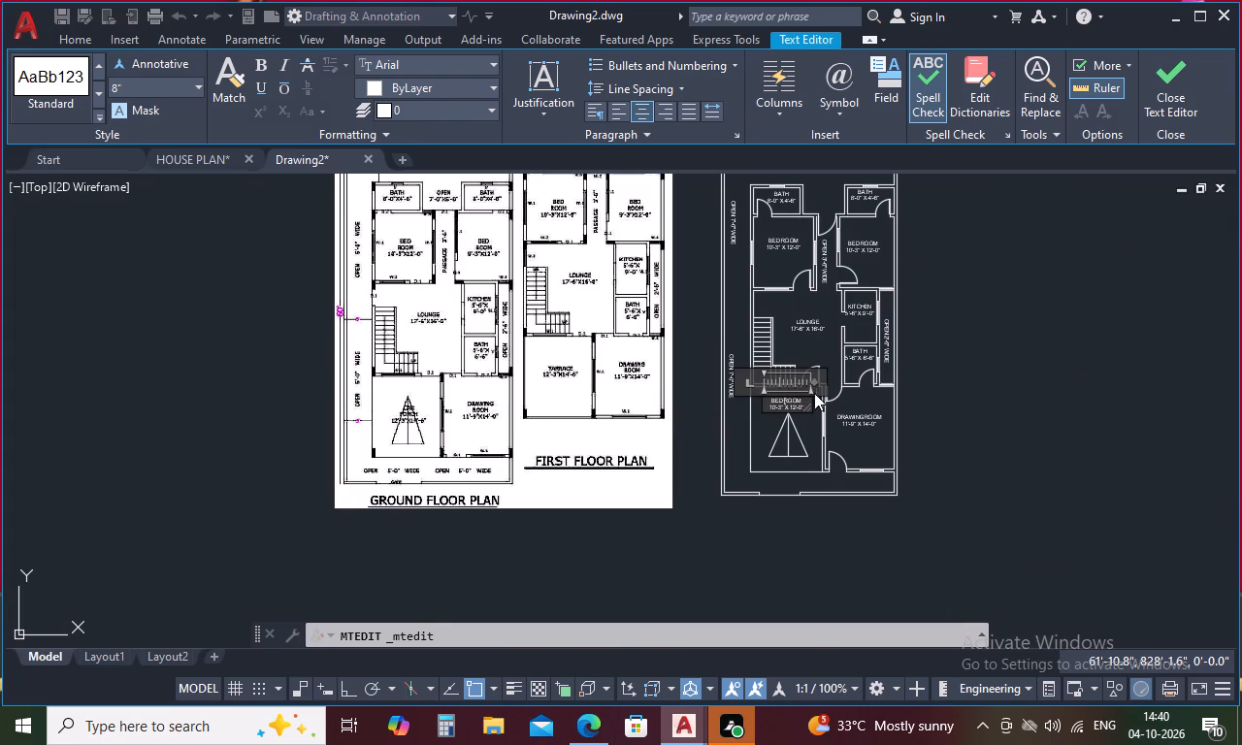
pyautogui.scroll(3, 826, 391)
pyautogui.click(729, 417)
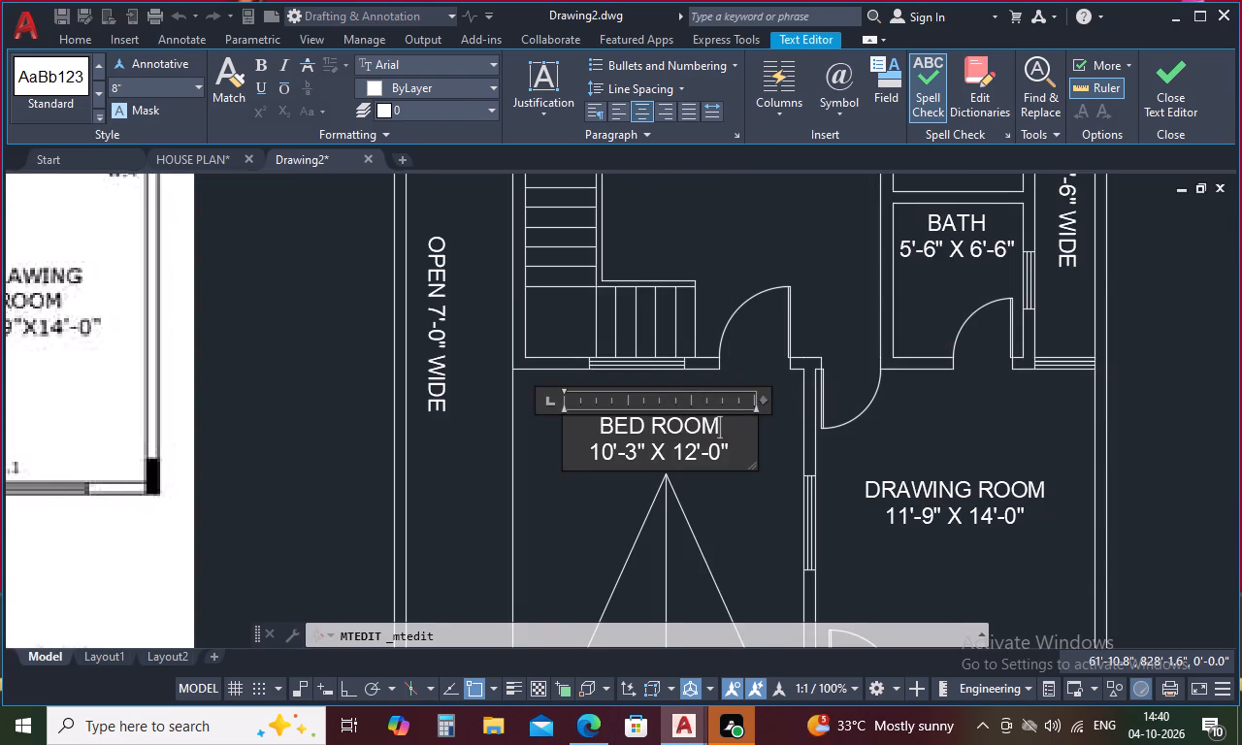
pyautogui.press('BackSpace')
pyautogui.press('BackSpace')
pyautogui.press('BackSpace')
pyautogui.press('BackSpace')
pyautogui.press('BackSpace')
pyautogui.press('BackSpace')
pyautogui.press('BackSpace')
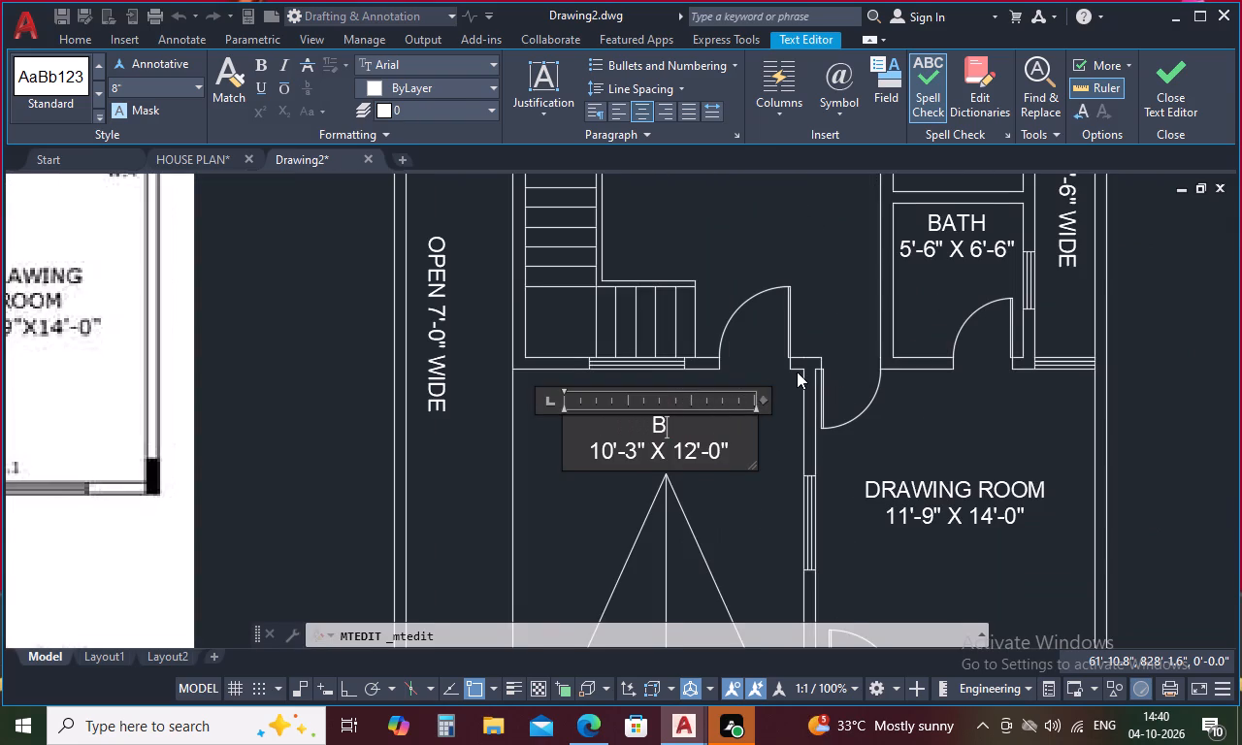
pyautogui.press('BackSpace')
pyautogui.write('CAR PORCH')
# Change the CAR PORCH label's size line to 12'-3" X 14'-6", matching the reference plan, and finish the text.
pyautogui.scroll(-4, 732, 341)
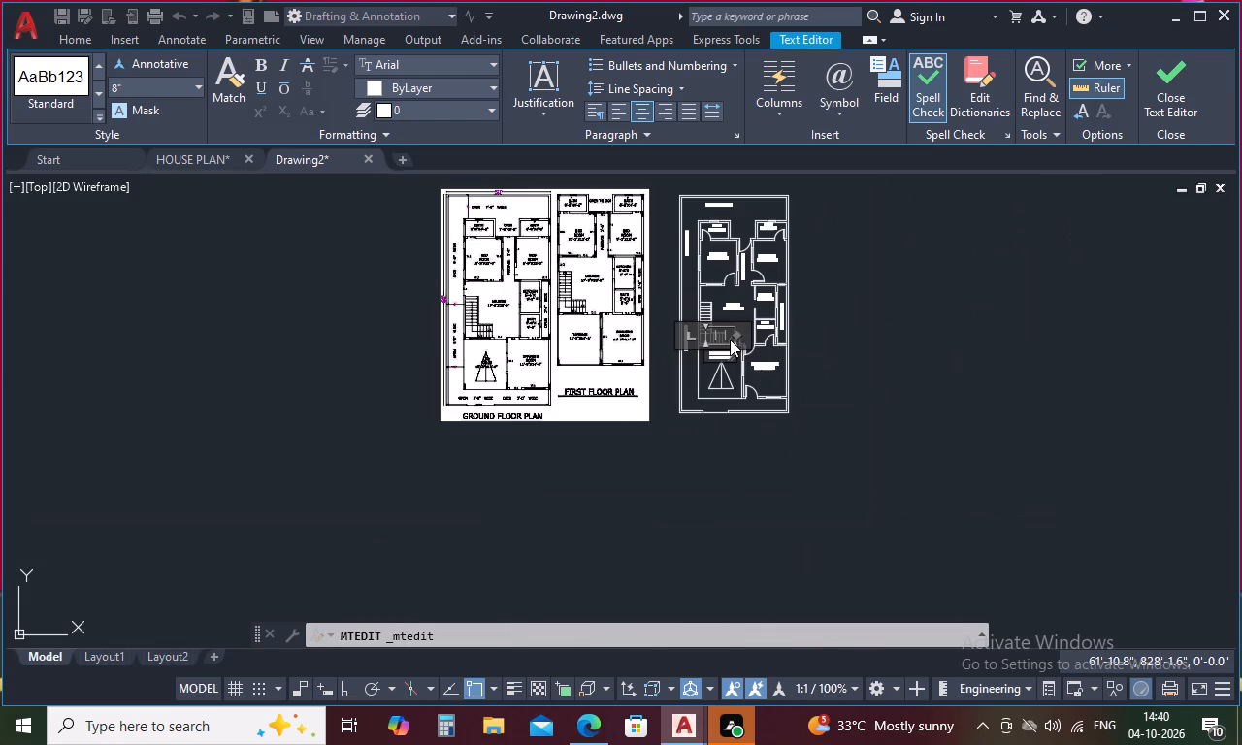
pyautogui.scroll(5, 519, 351)
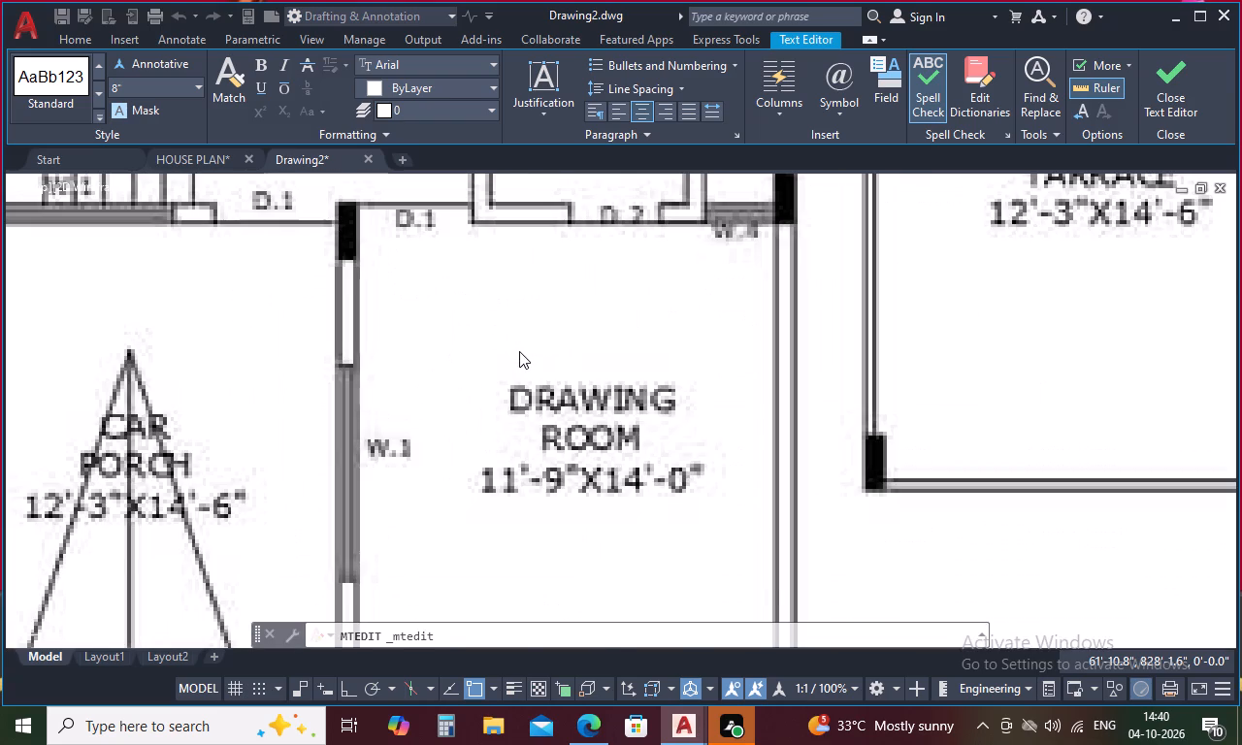
pyautogui.scroll(-6, 519, 351)
pyautogui.scroll(5, 803, 370)
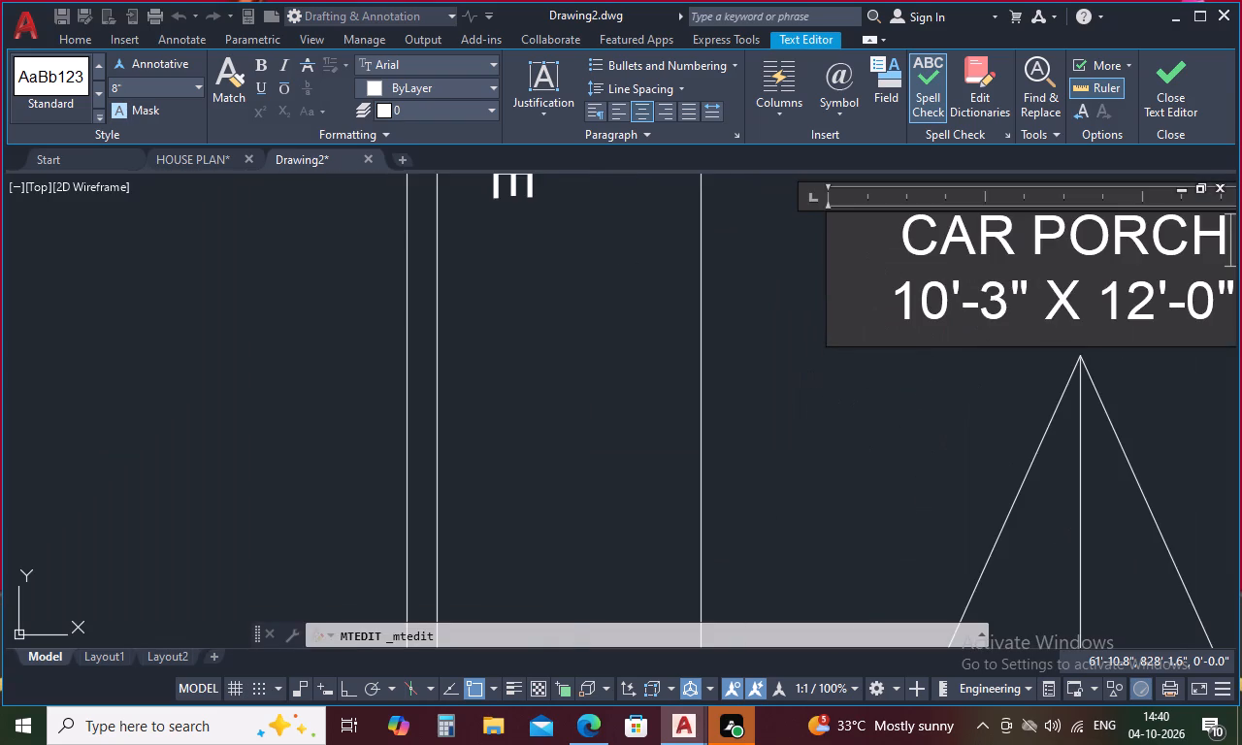
pyautogui.click(949, 306)
pyautogui.press('BackSpace')
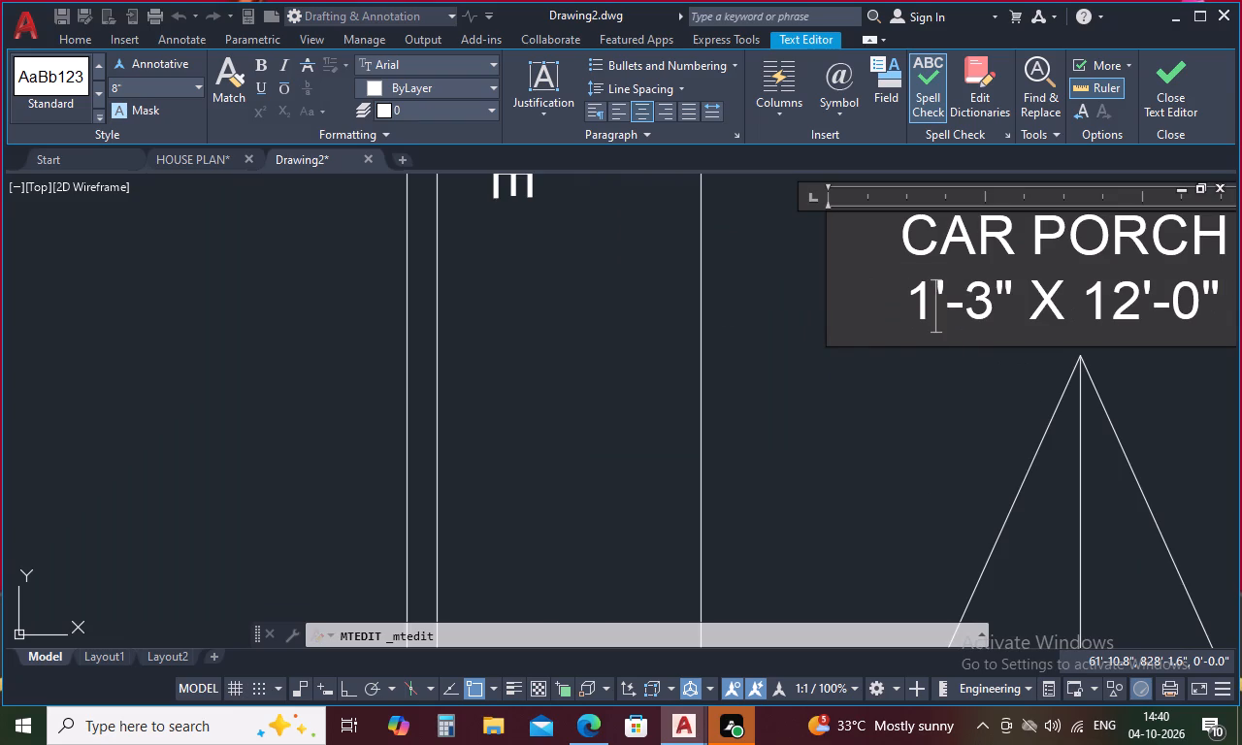
pyautogui.press('2')
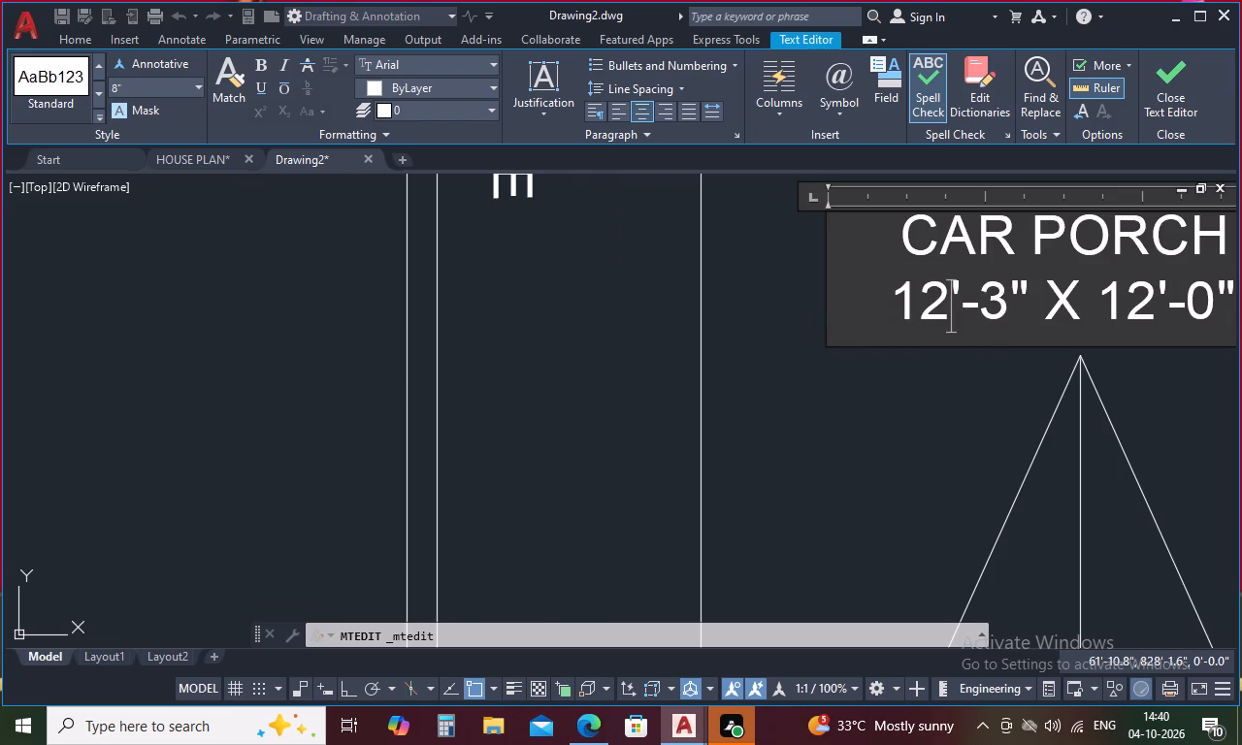
pyautogui.scroll(-4, 812, 314)
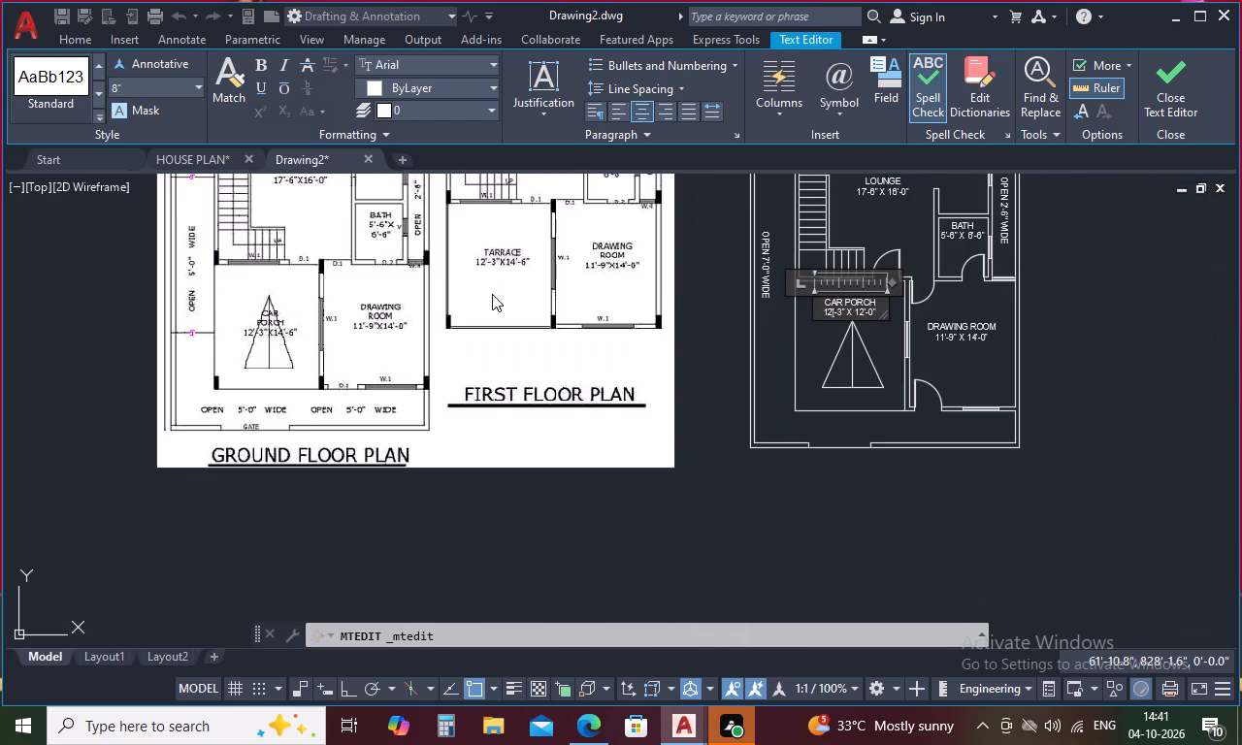
pyautogui.scroll(3, 259, 316)
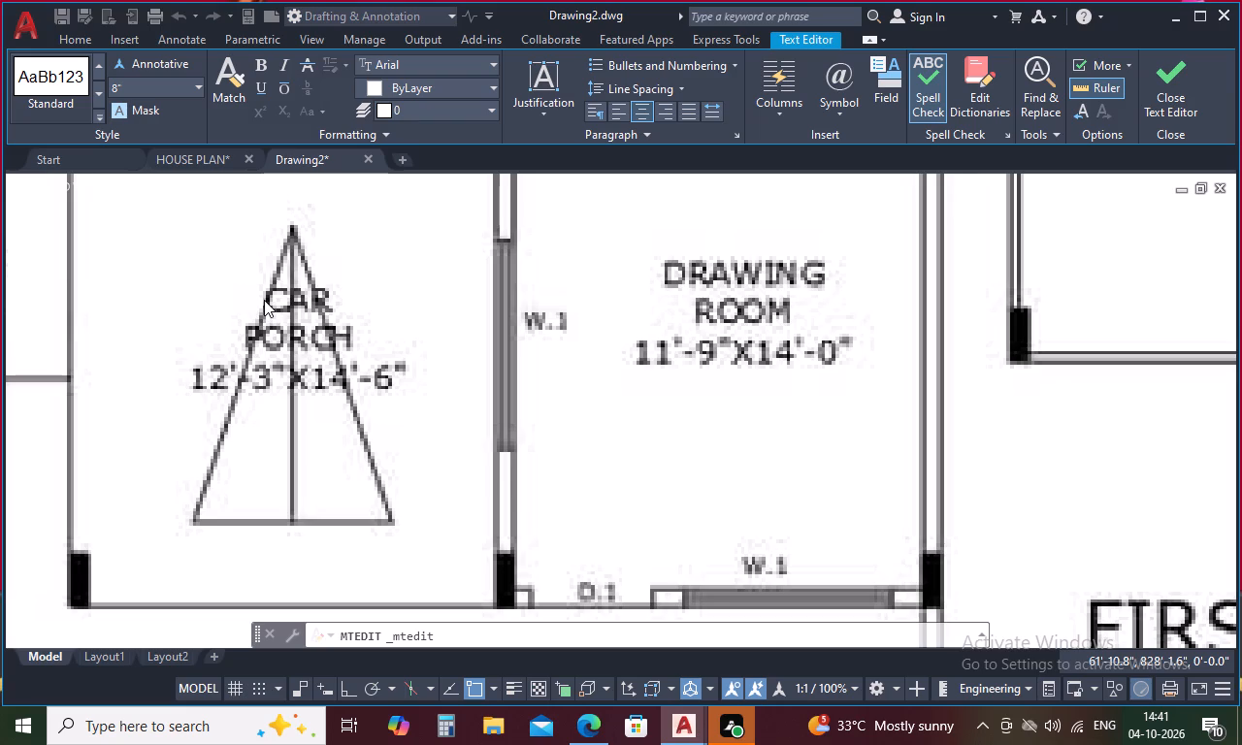
pyautogui.scroll(-7, 310, 334)
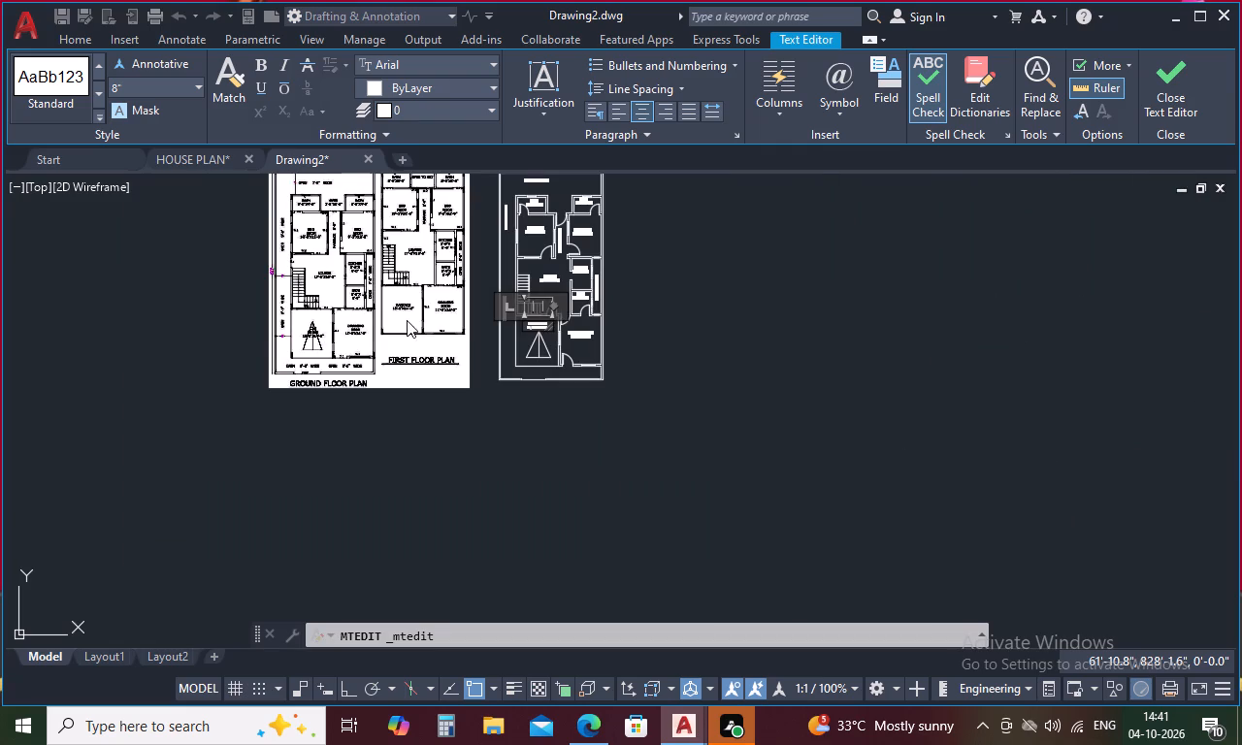
pyautogui.scroll(4, 529, 312)
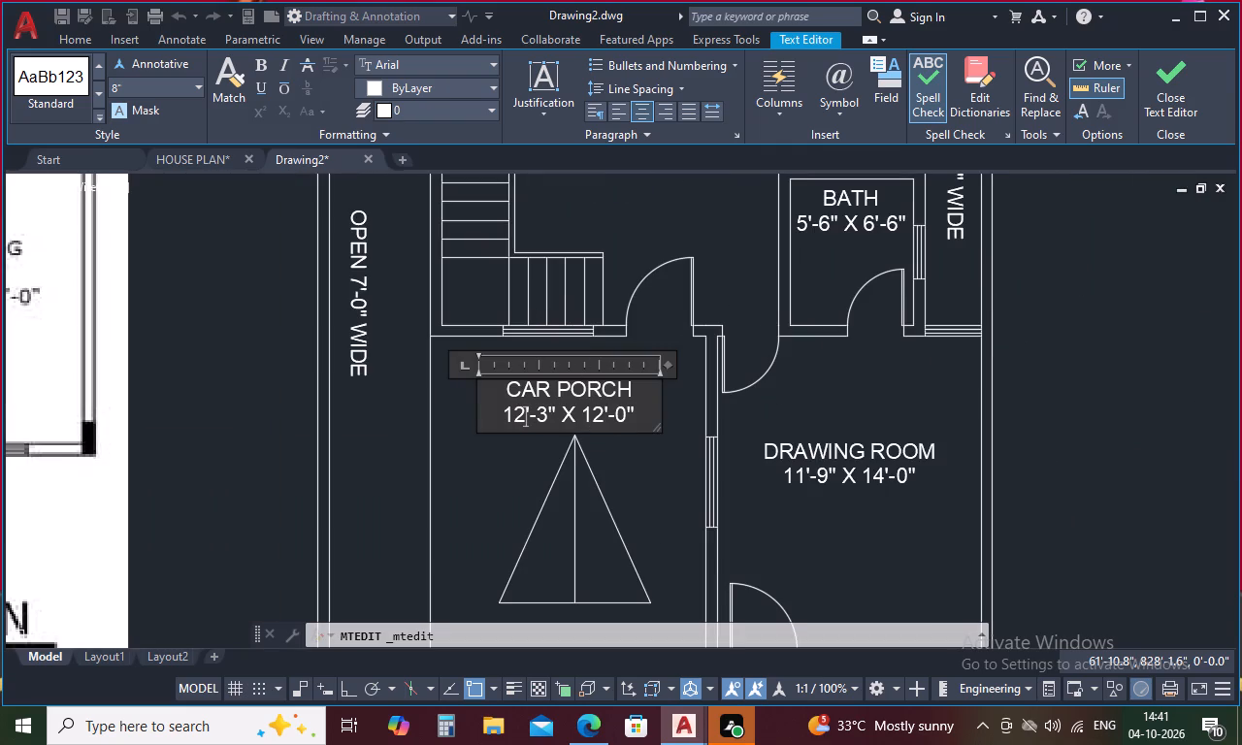
pyautogui.click(605, 415)
pyautogui.press('BackSpace')
pyautogui.press('4')
pyautogui.click(622, 408)
pyautogui.press('BackSpace')
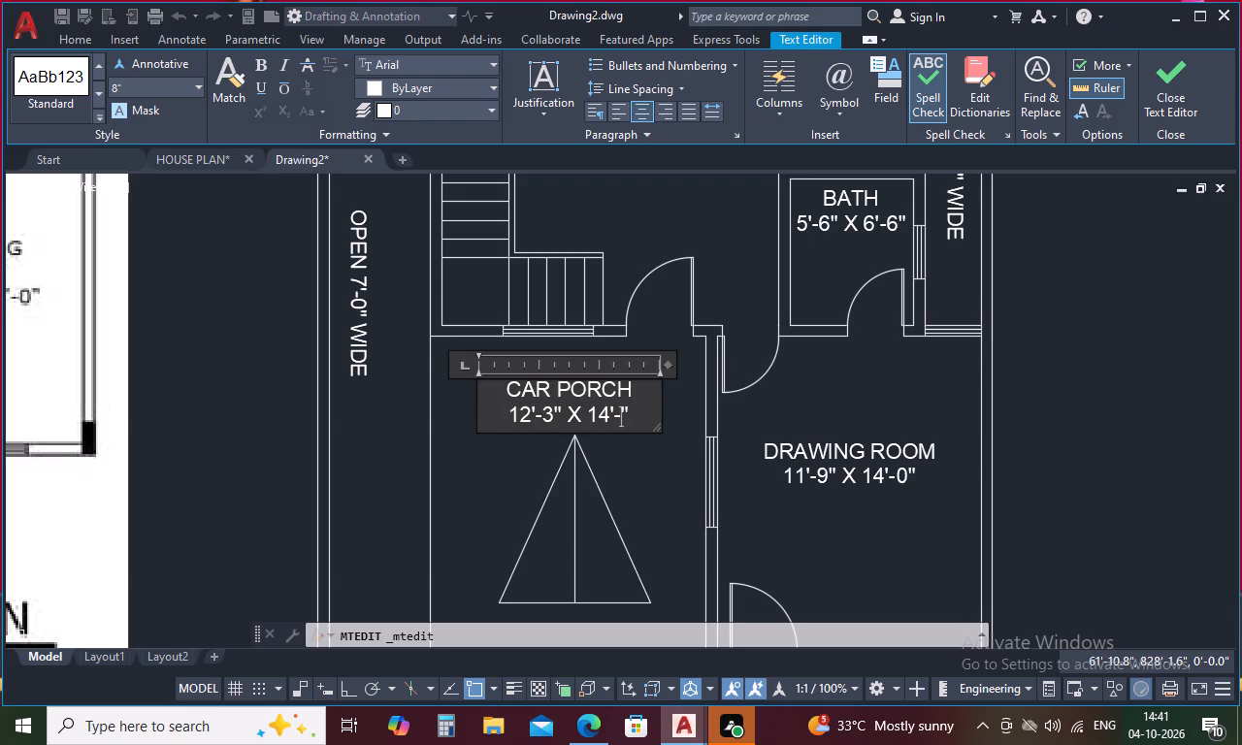
pyautogui.press('6')
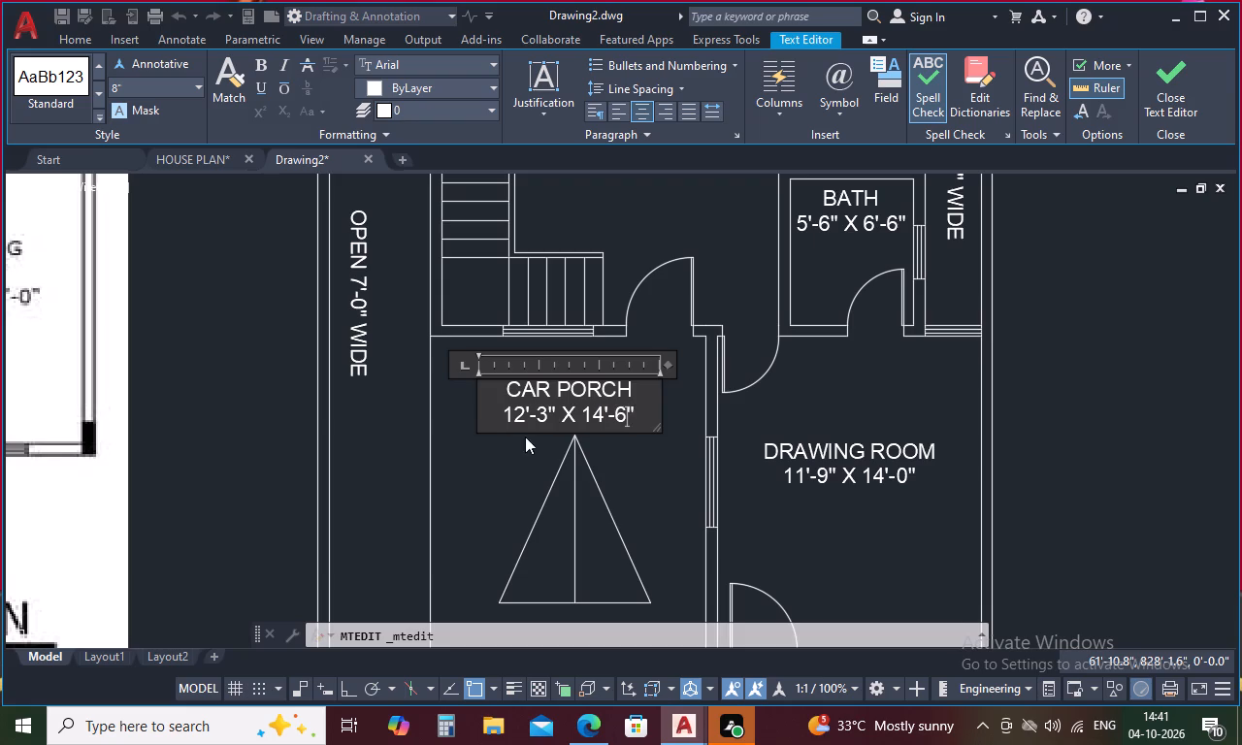
pyautogui.click(515, 450)
# Paste another copy of the BED ROOM label into the open space between the two upper baths.
pyautogui.scroll(-4, 581, 375)
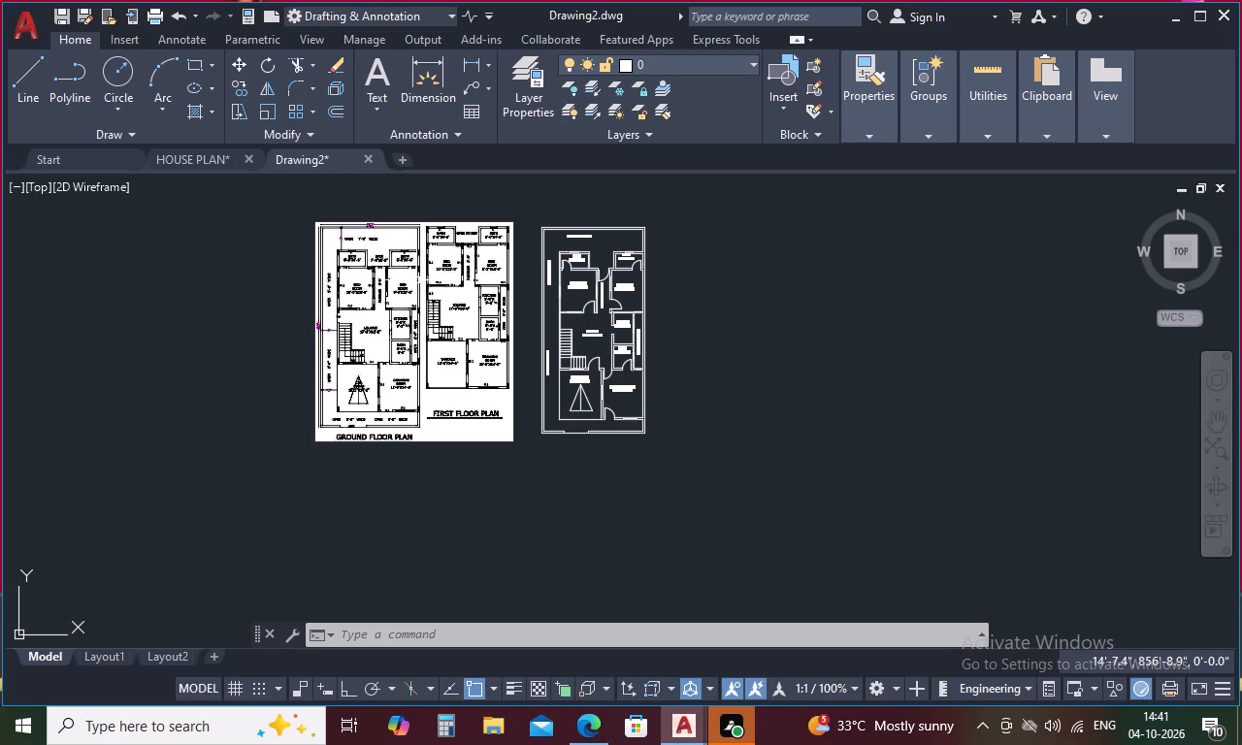
pyautogui.hotkey('ctrl', 'v')
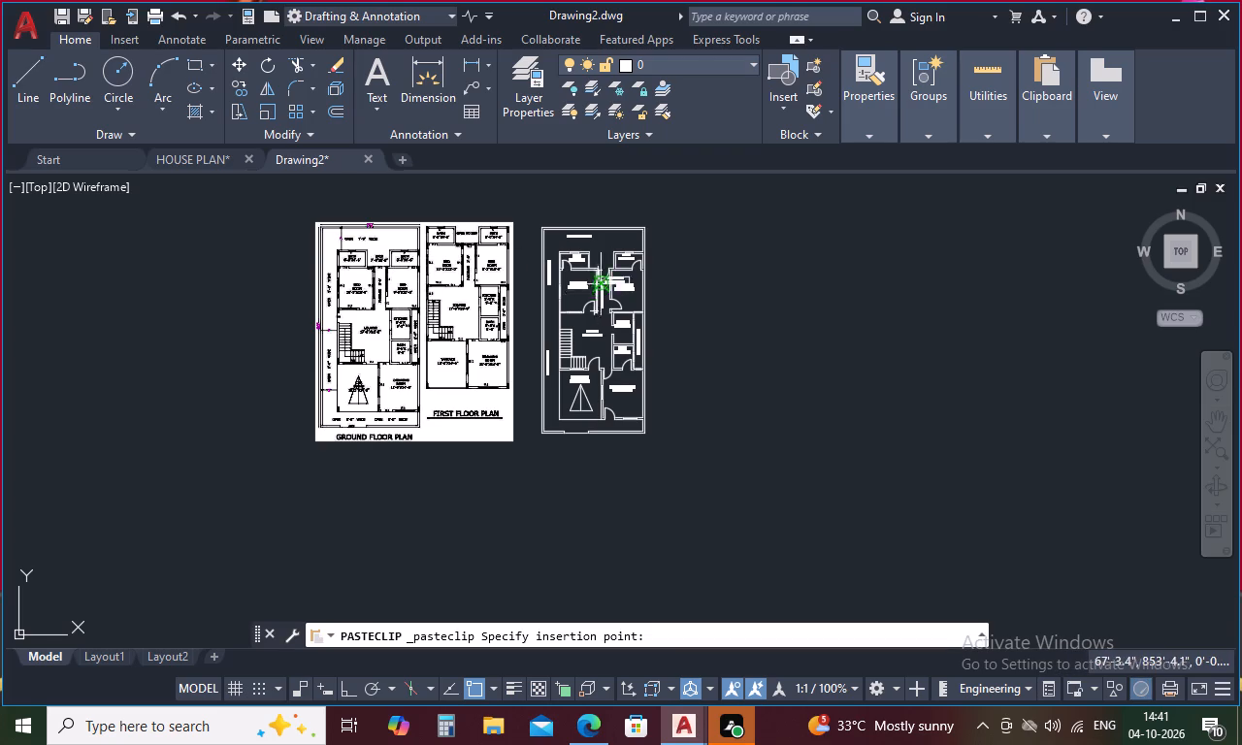
pyautogui.scroll(5, 601, 246)
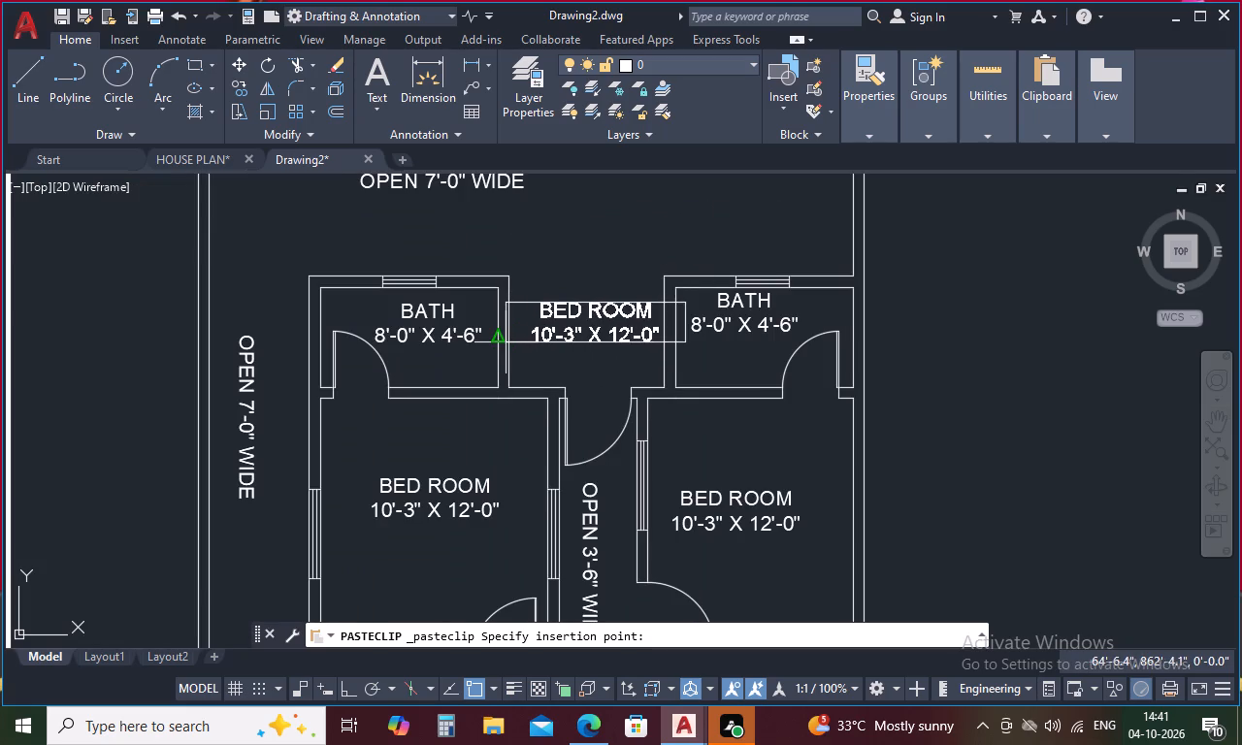
pyautogui.click(506, 342)
# Change the size line of the label pasted between the two upper baths to 7'-0" X 5'-0", matching the reference plan.
pyautogui.doubleClick(542, 304)
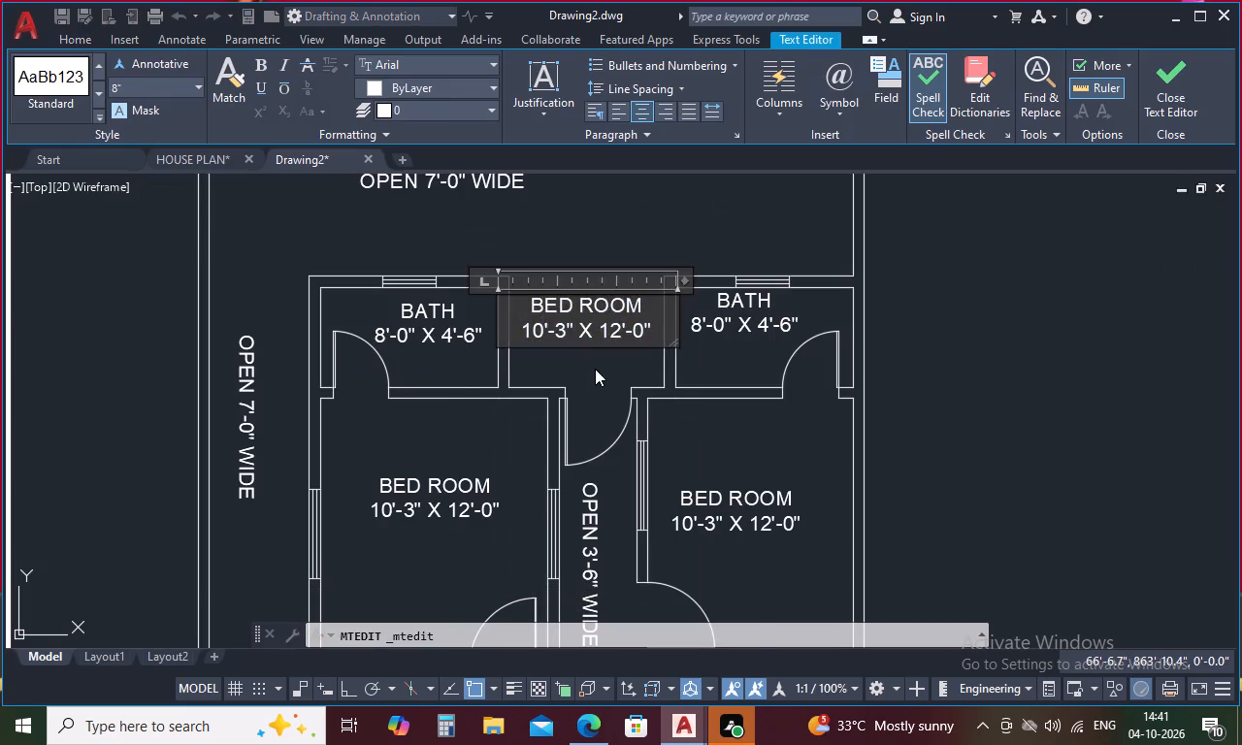
pyautogui.scroll(-4, 602, 359)
pyautogui.scroll(4, 348, 349)
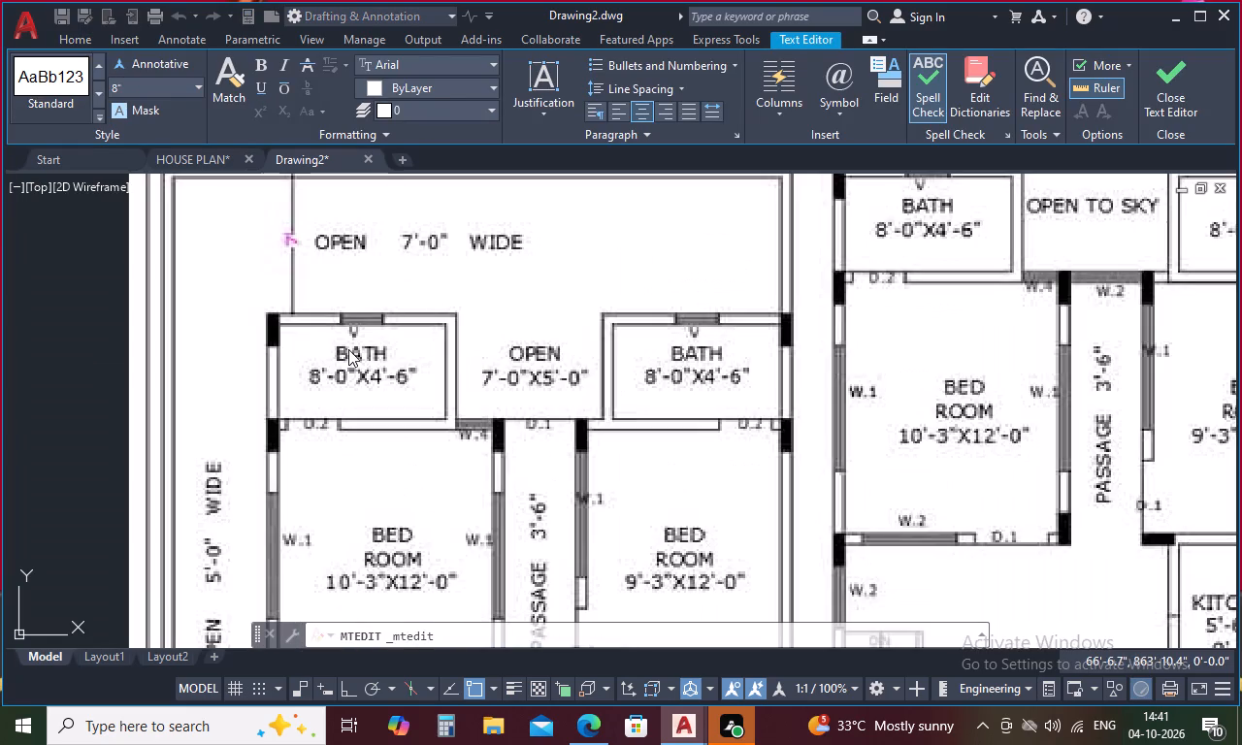
pyautogui.scroll(-3, 348, 349)
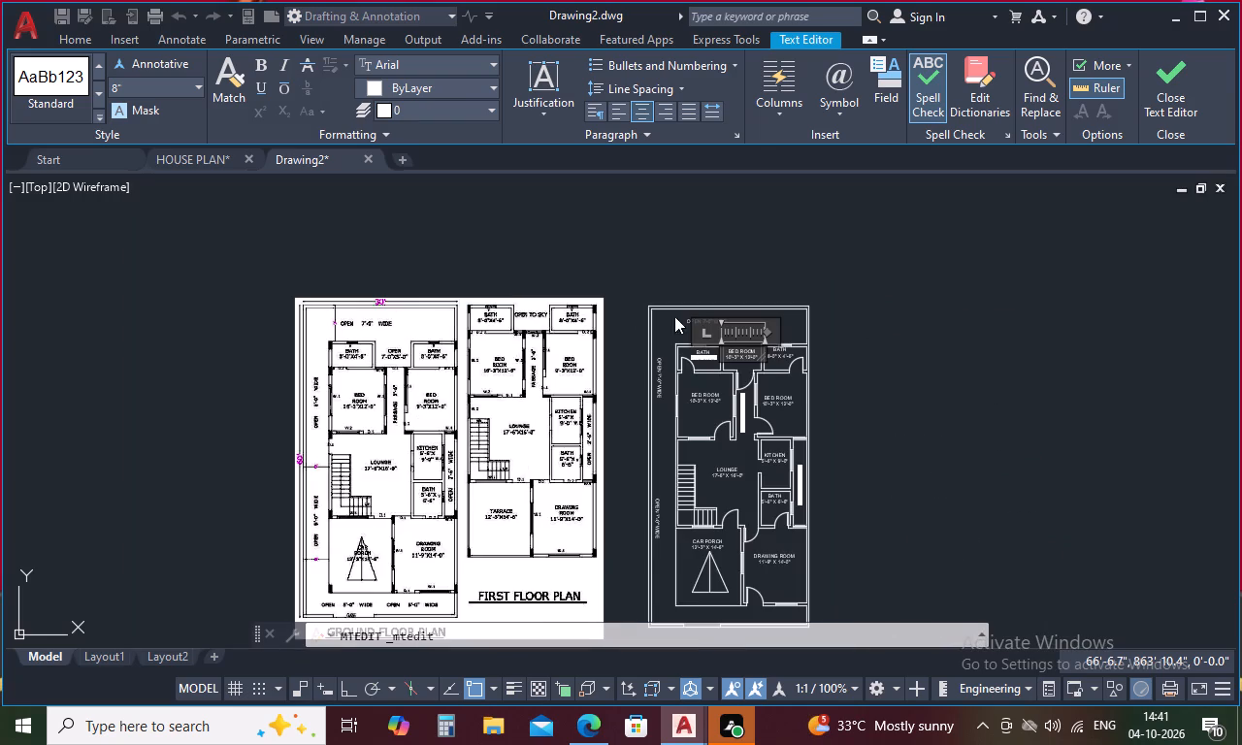
pyautogui.scroll(4, 836, 330)
pyautogui.scroll(-1, 510, 417)
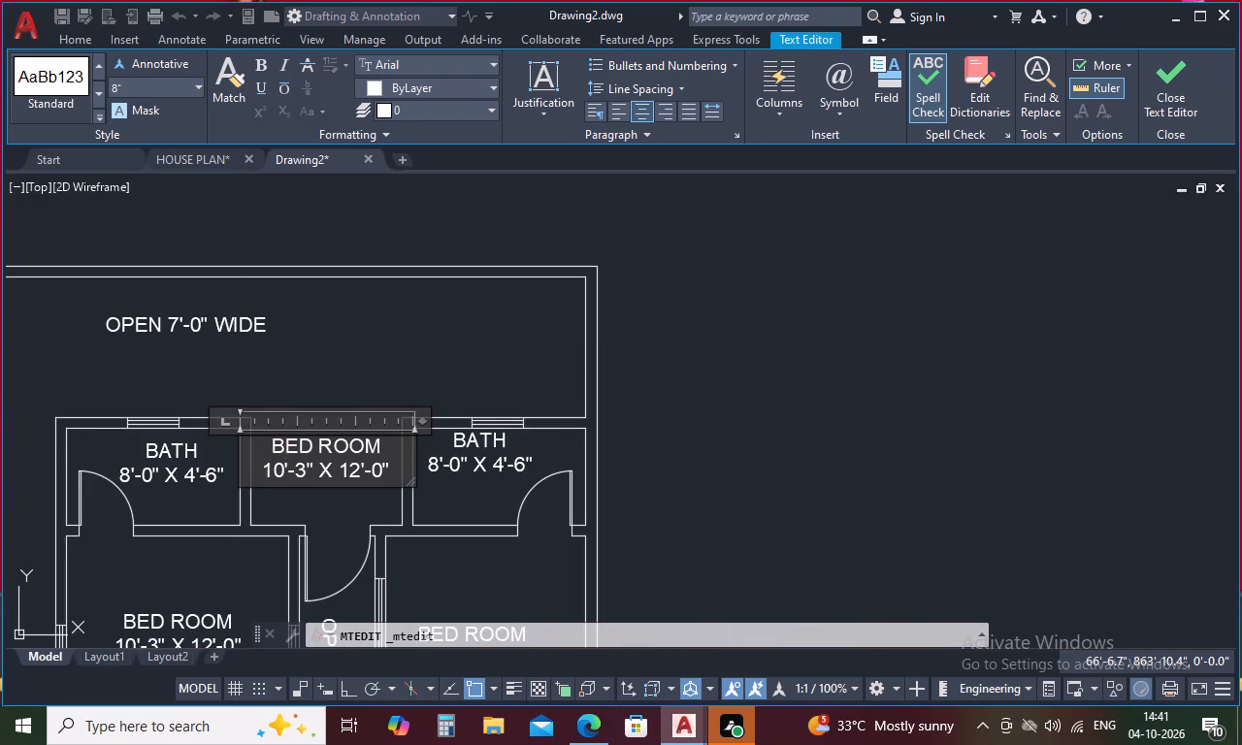
pyautogui.scroll(4, 253, 471)
pyautogui.click(435, 471)
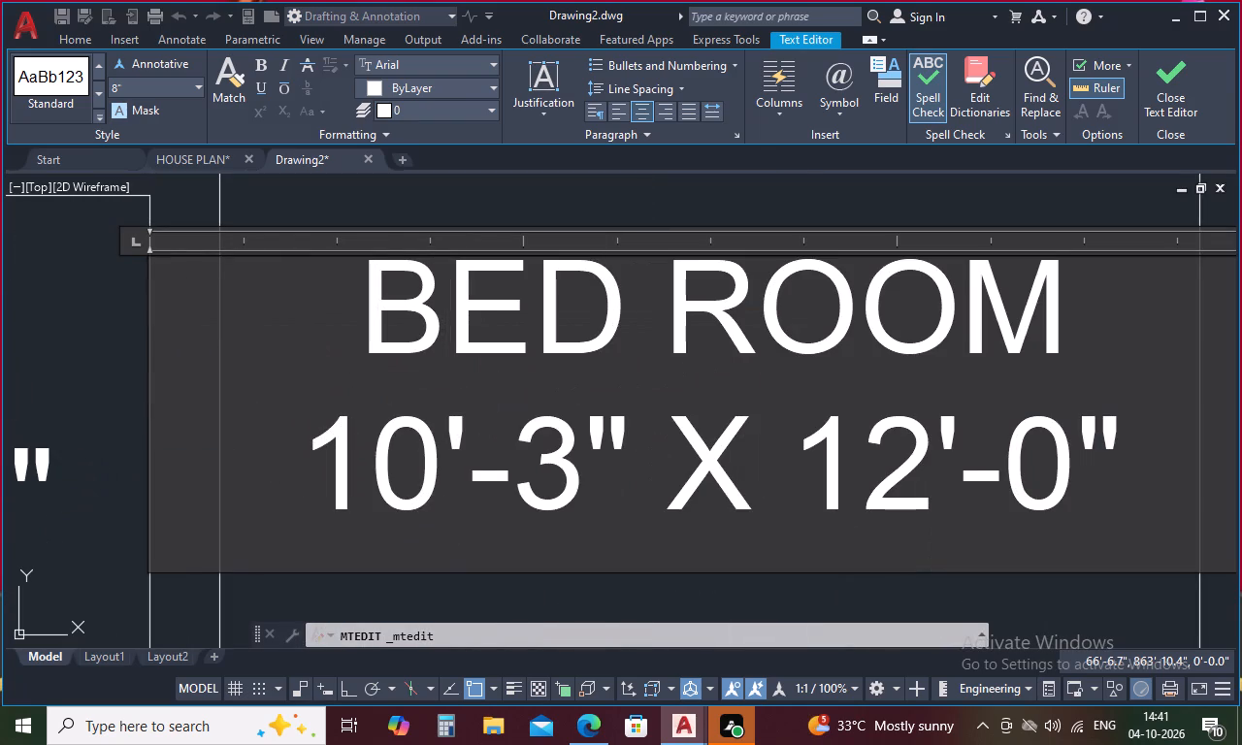
pyautogui.press('BackSpace')
pyautogui.press('BackSpace')
pyautogui.press('7')
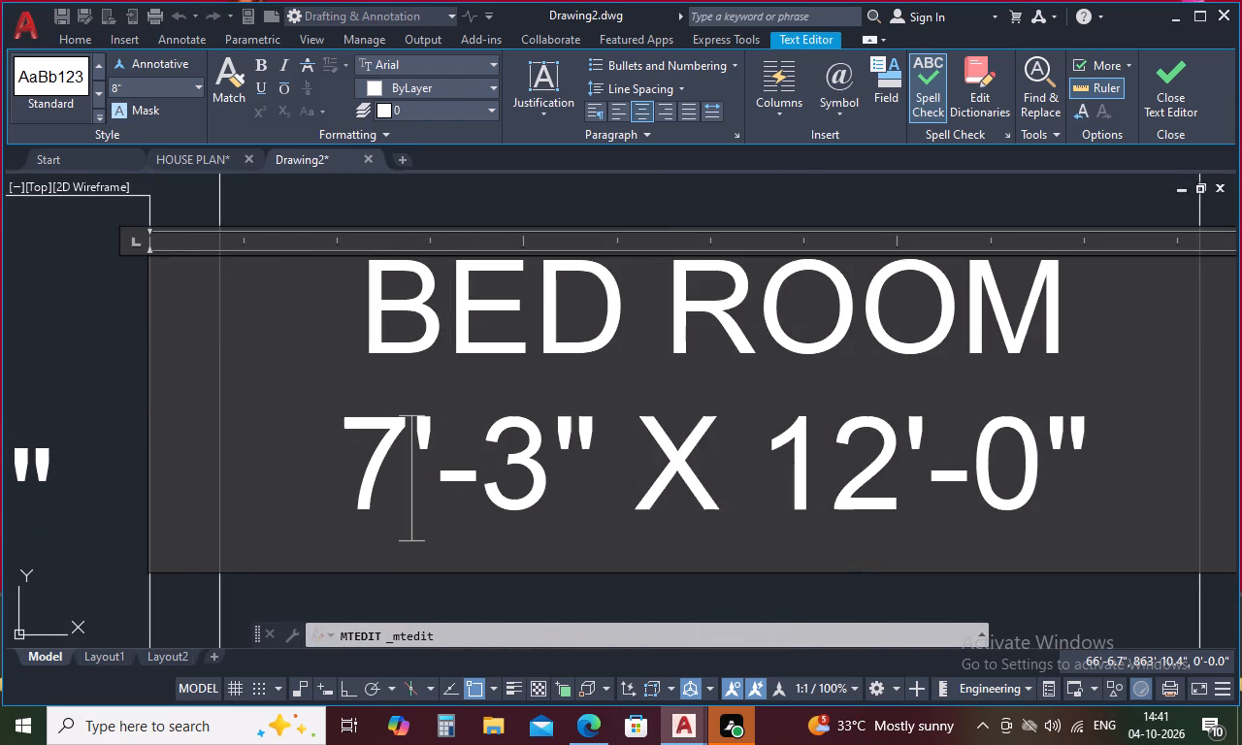
pyautogui.press('Right')
pyautogui.press('Right')
pyautogui.press('Right')
pyautogui.press('BackSpace')
pyautogui.press('0')
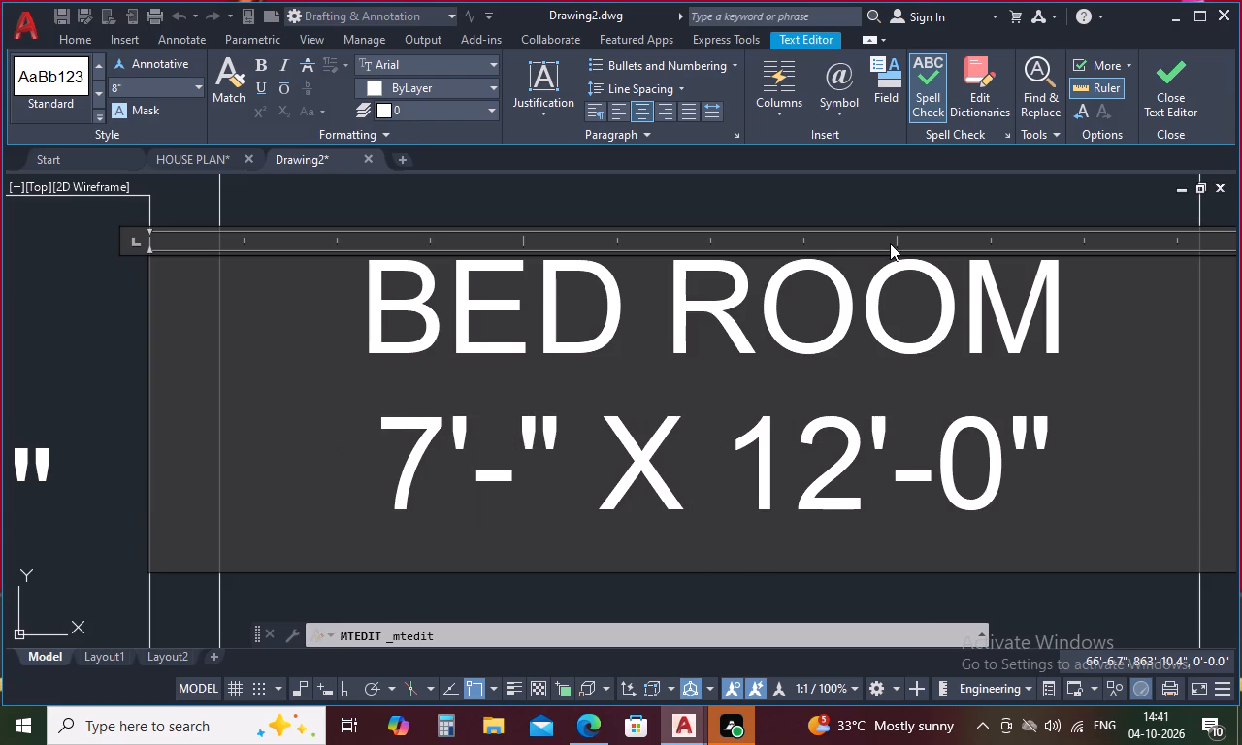
pyautogui.press('Right')
pyautogui.press('Right')
pyautogui.press('Right')
pyautogui.press('Right')
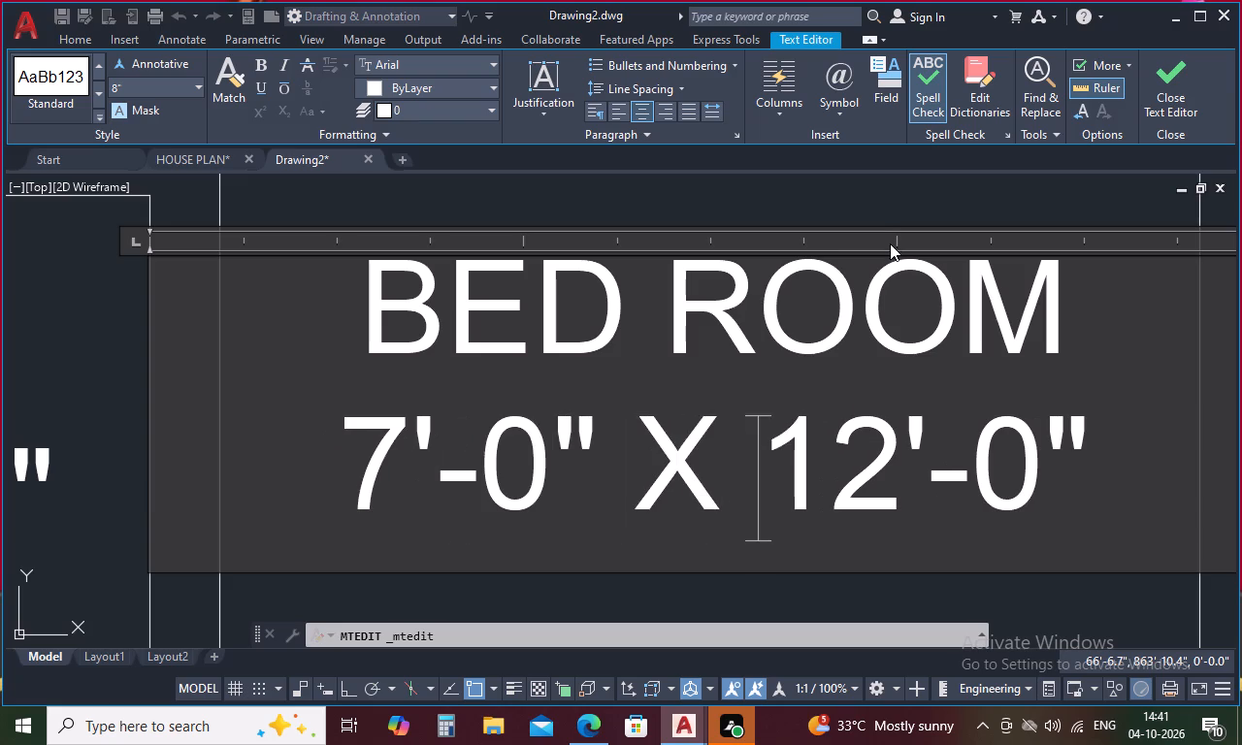
pyautogui.press('Right')
pyautogui.press('Right')
pyautogui.press('BackSpace')
pyautogui.press('BackSpace')
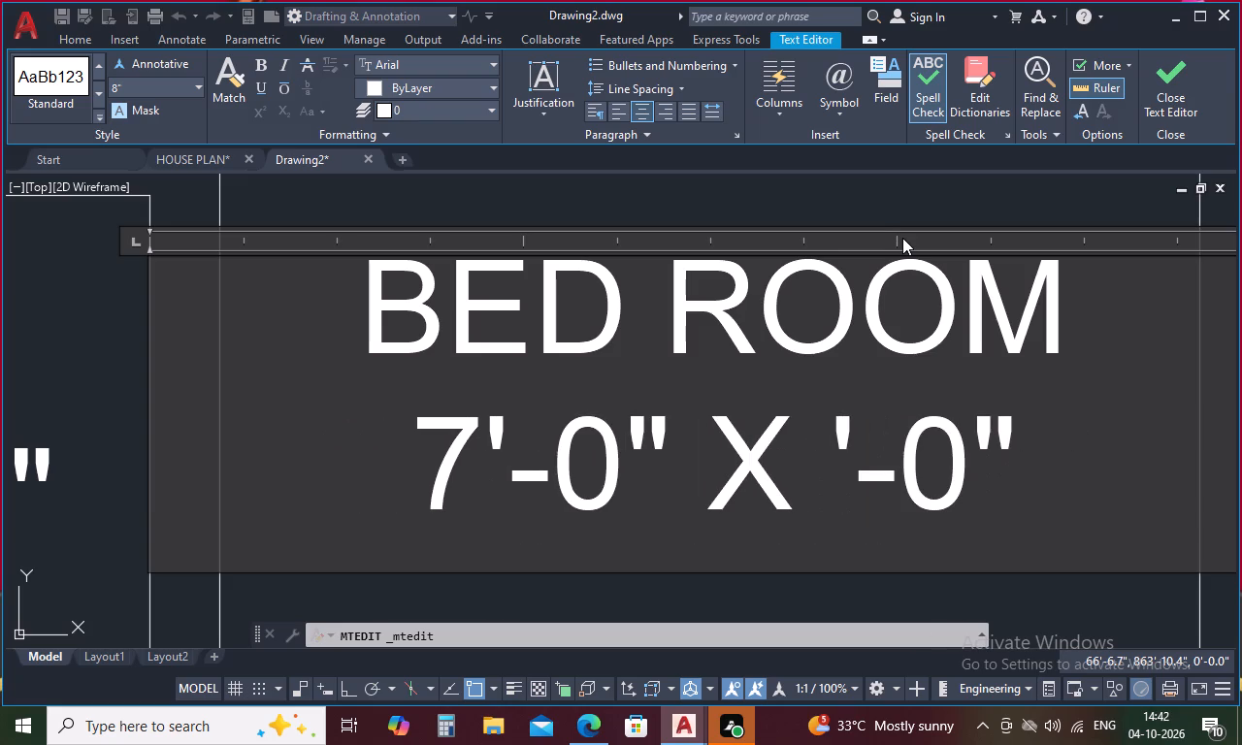
pyautogui.press('5')
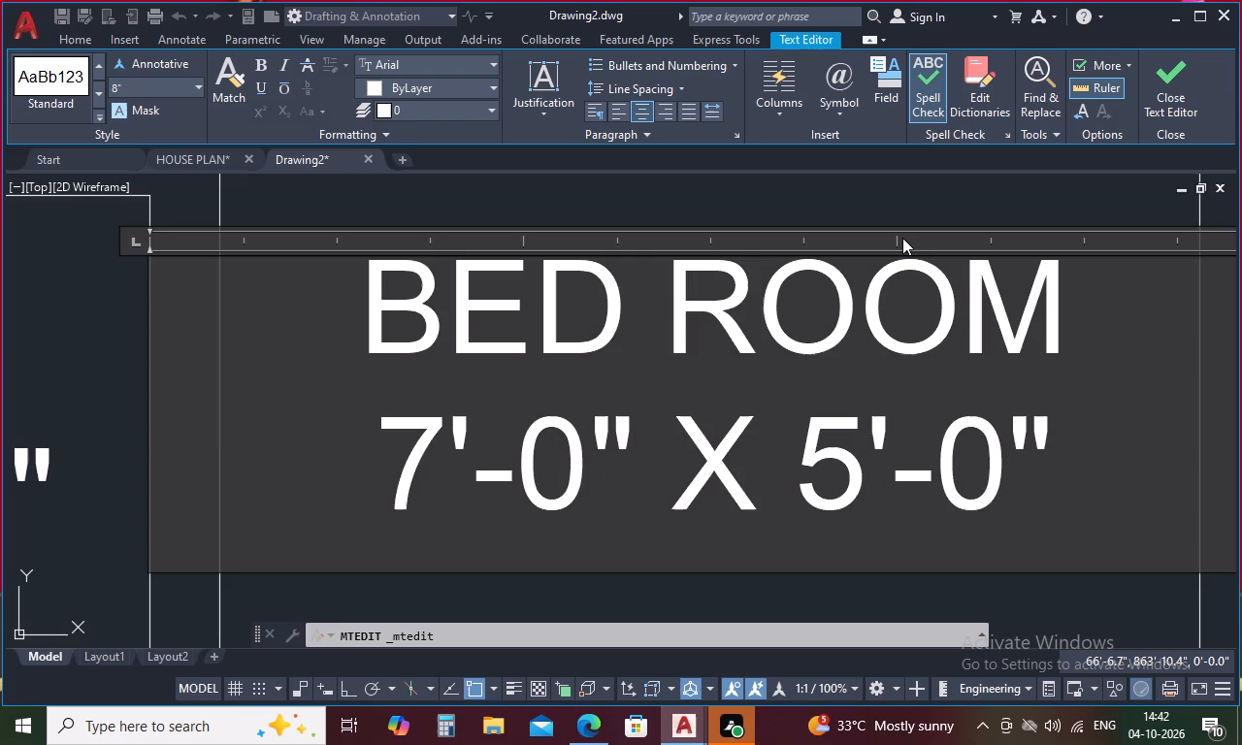
pyautogui.scroll(-3, 791, 417)
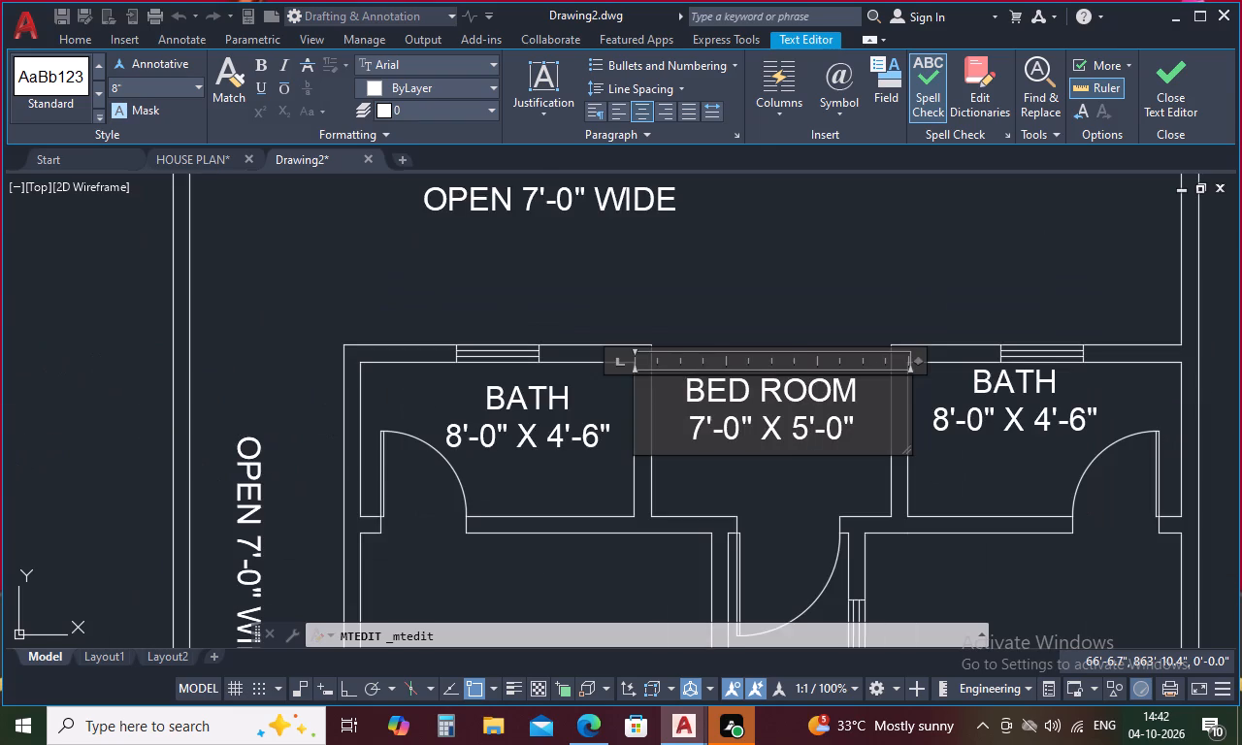
pyautogui.click(778, 314)
# Replace the BED ROOM name in the 7'-0" X 5'-0" label between the upper baths with OPEN.
pyautogui.scroll(-3, 777, 330)
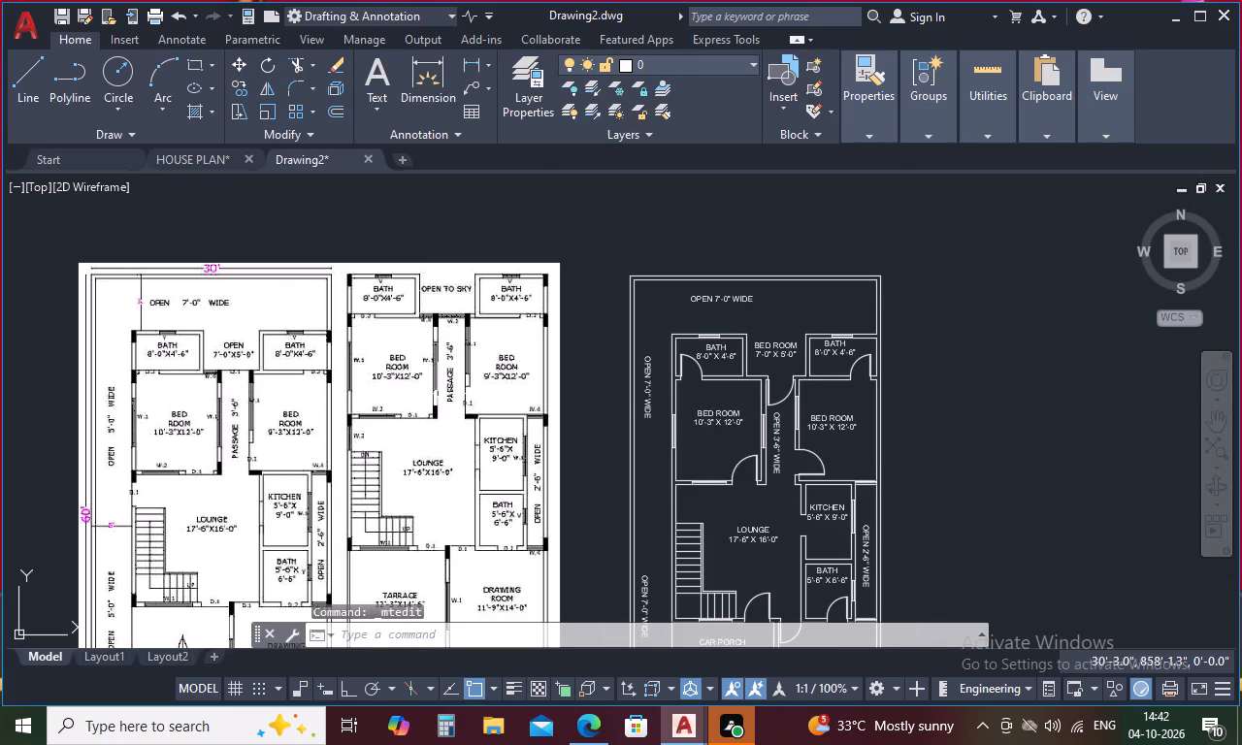
pyautogui.doubleClick(776, 343)
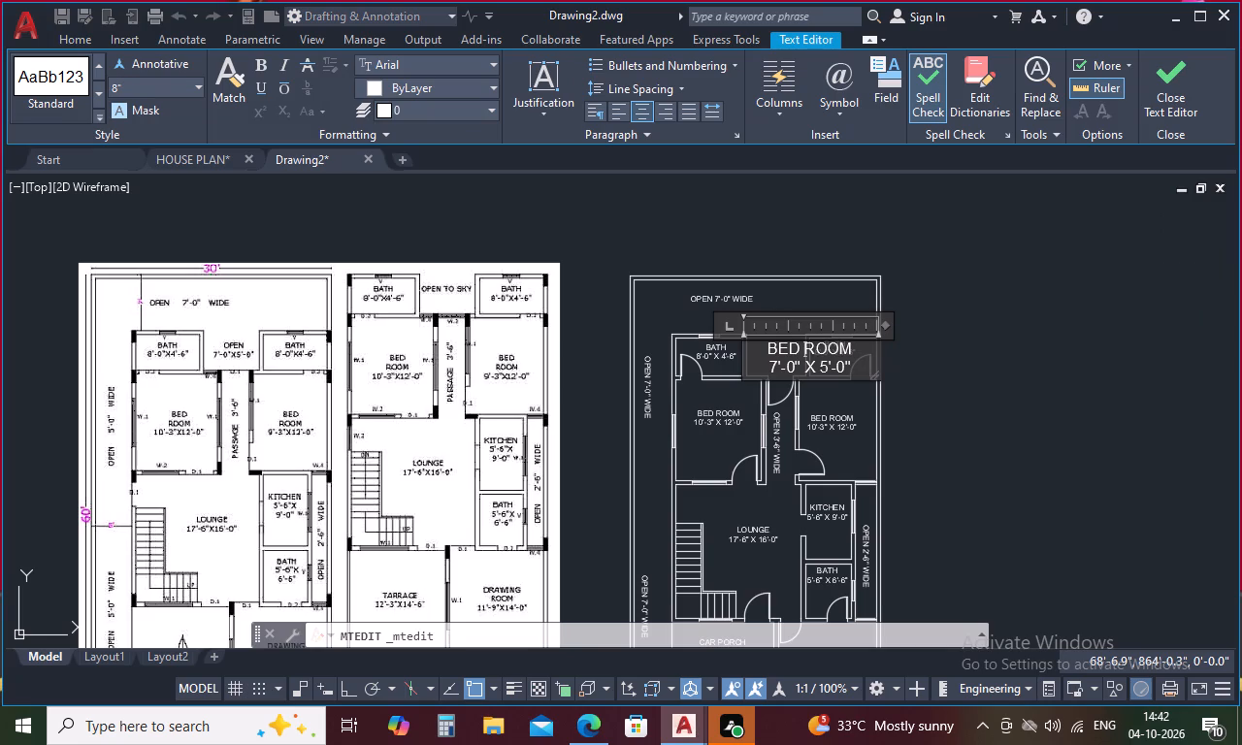
pyautogui.click(856, 342)
pyautogui.press('BackSpace')
pyautogui.press('BackSpace')
pyautogui.press('BackSpace')
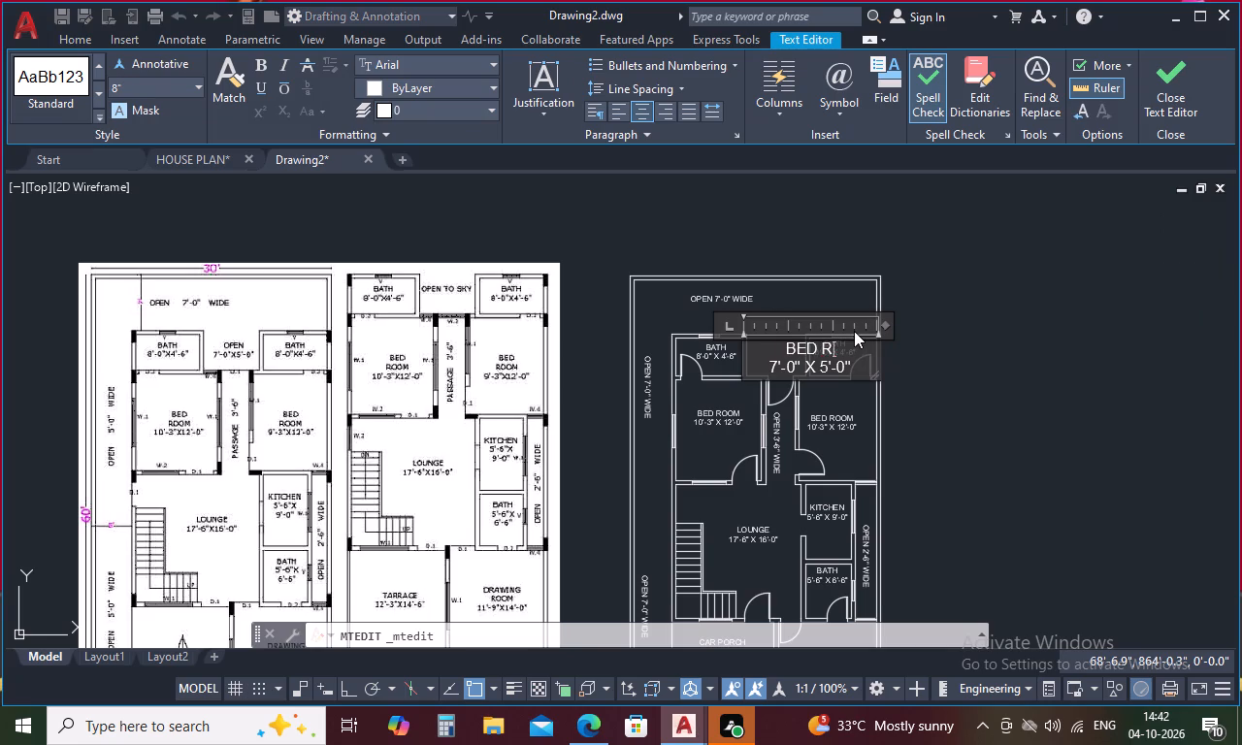
pyautogui.press('BackSpace')
pyautogui.press('BackSpace')
pyautogui.press('BackSpace')
pyautogui.press('BackSpace')
pyautogui.press('BackSpace')
pyautogui.press('o')
pyautogui.write('PEN')
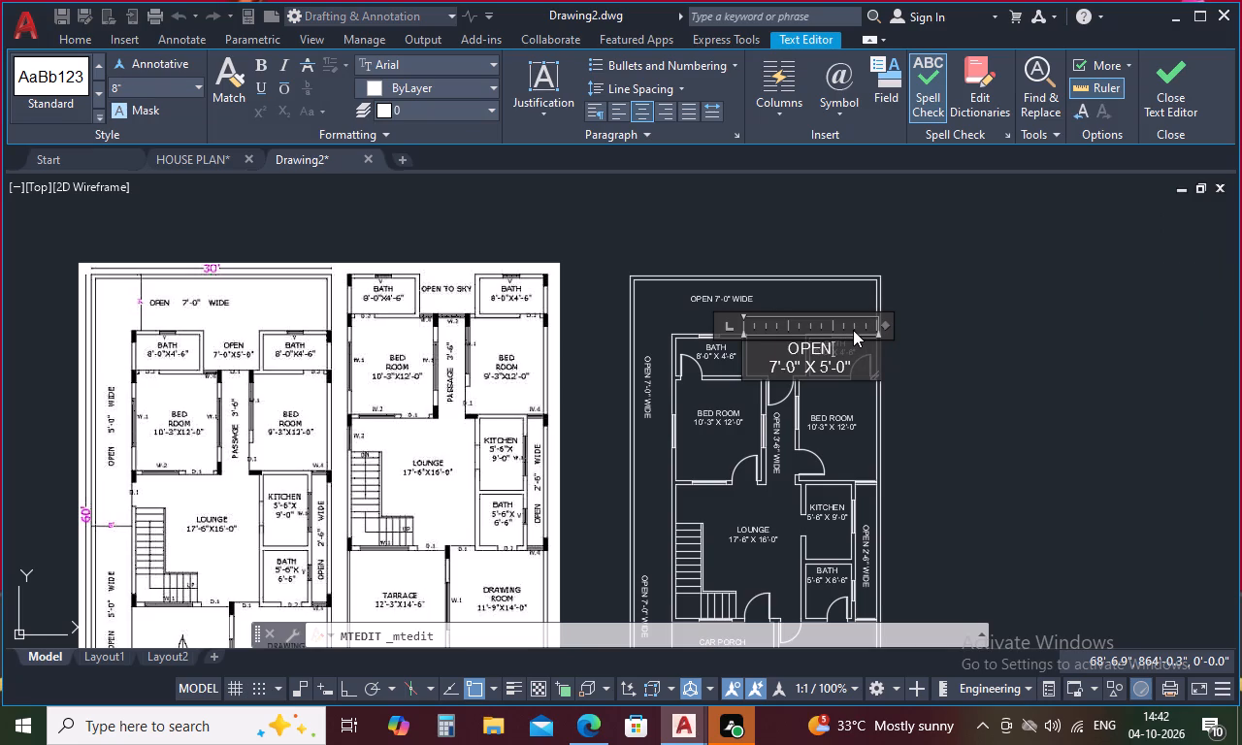
pyautogui.click(661, 339)
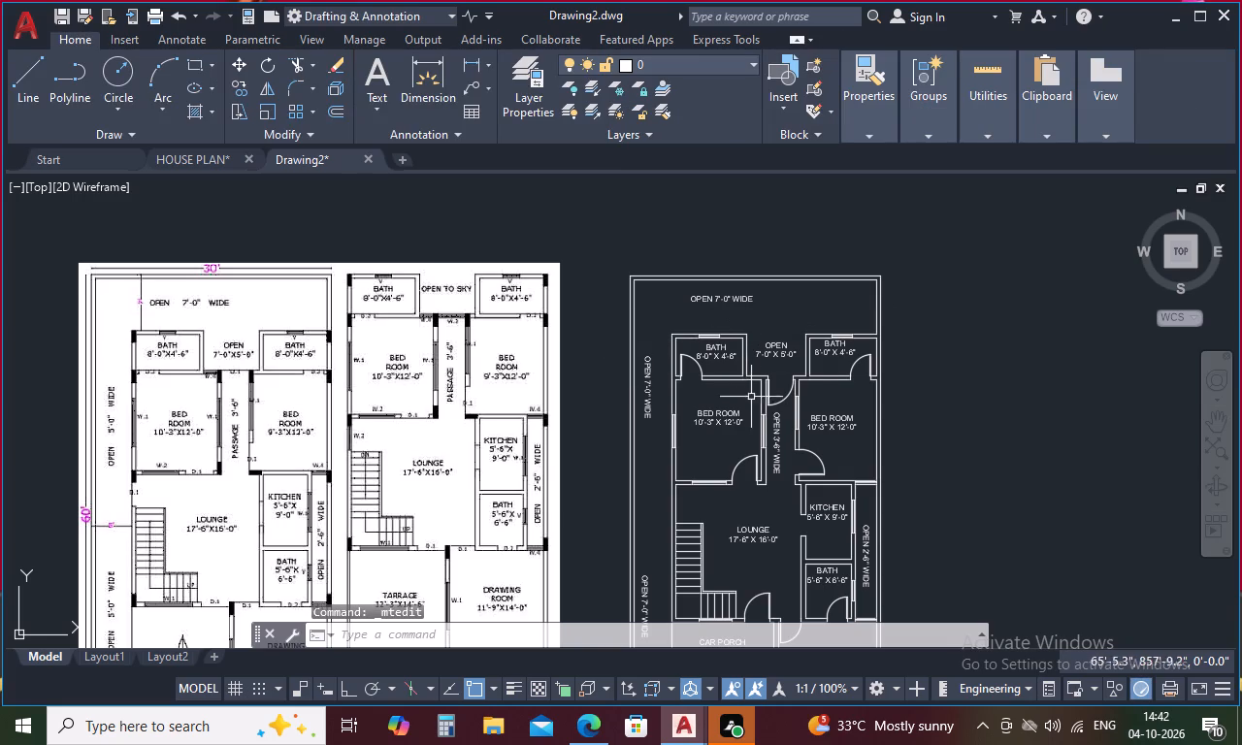
# Change the upper vertical label in the side strip beside the left bedroom to OPEN 5'-0" WIDE, matching the reference plan.
pyautogui.scroll(-1, 787, 355)
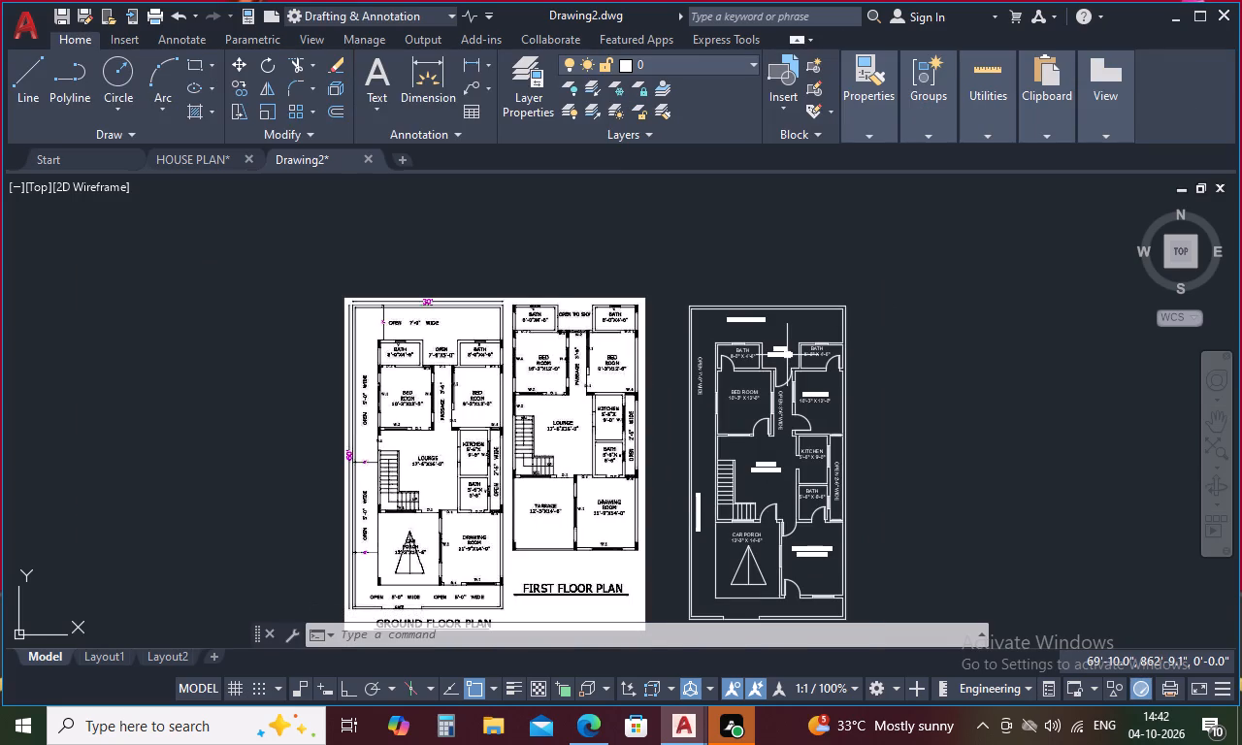
pyautogui.scroll(-1, 459, 475)
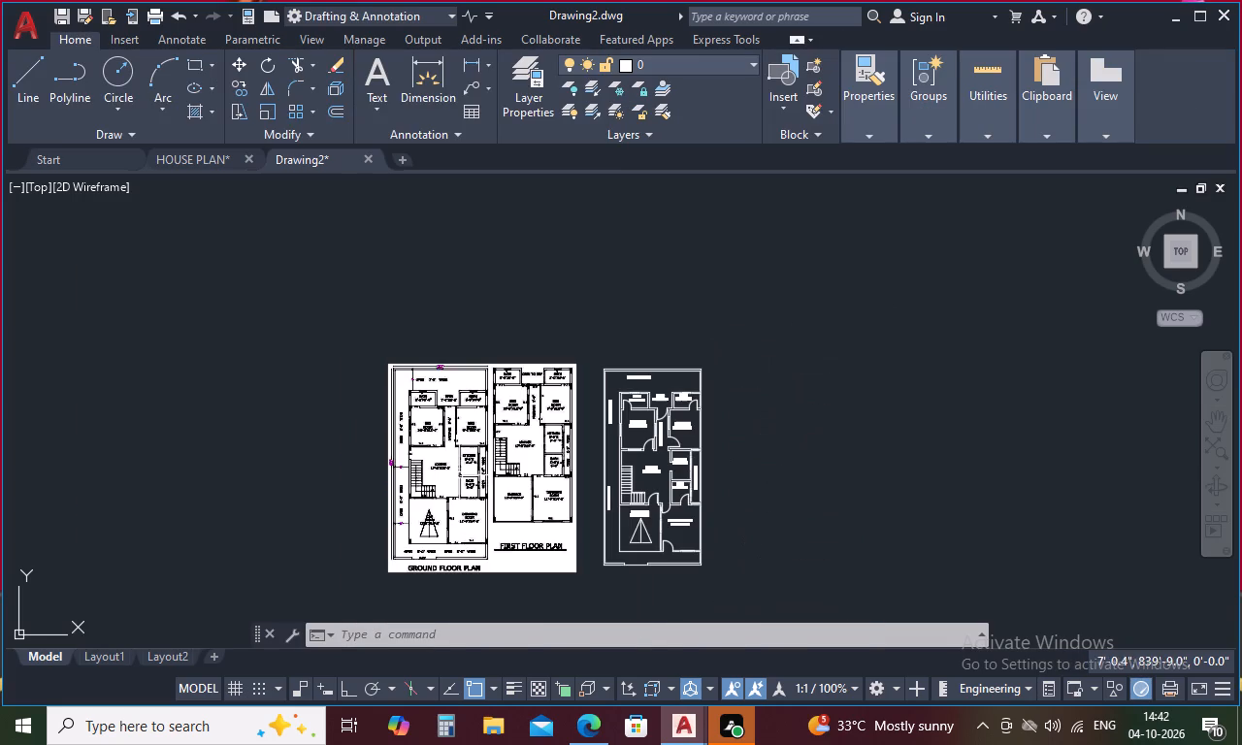
pyautogui.scroll(3, 397, 567)
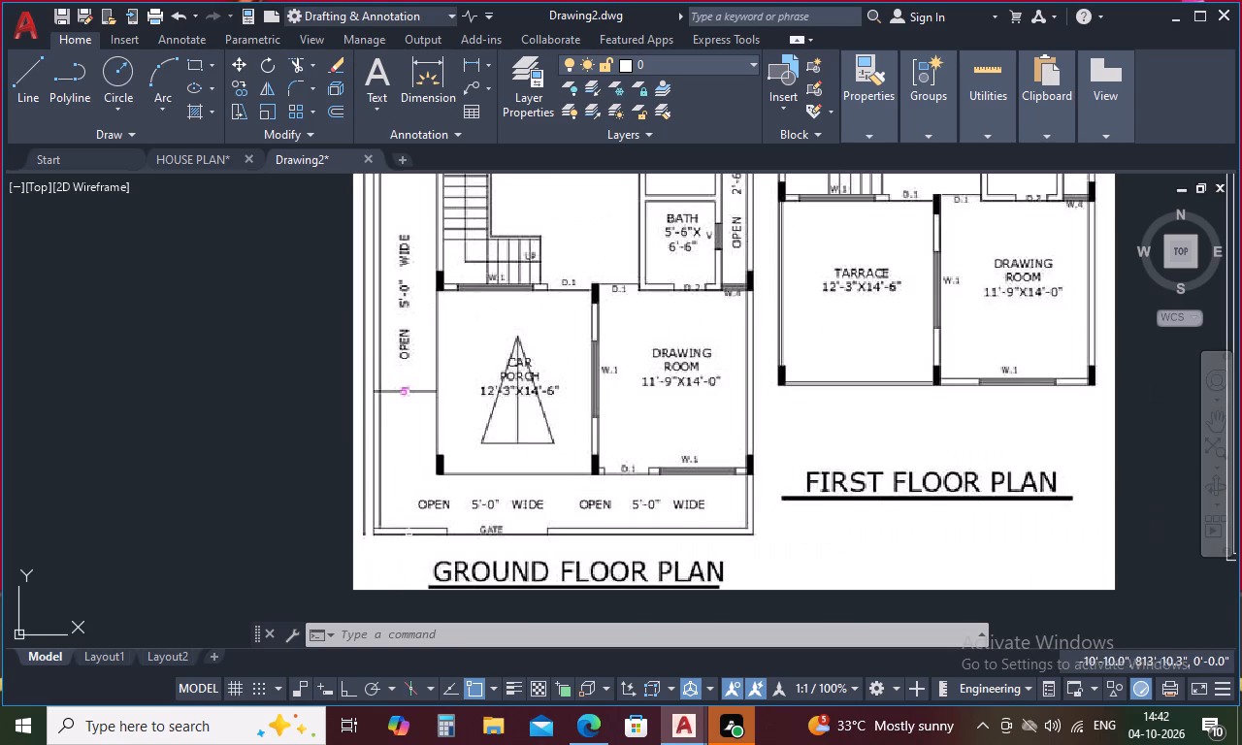
pyautogui.scroll(-2, 435, 486)
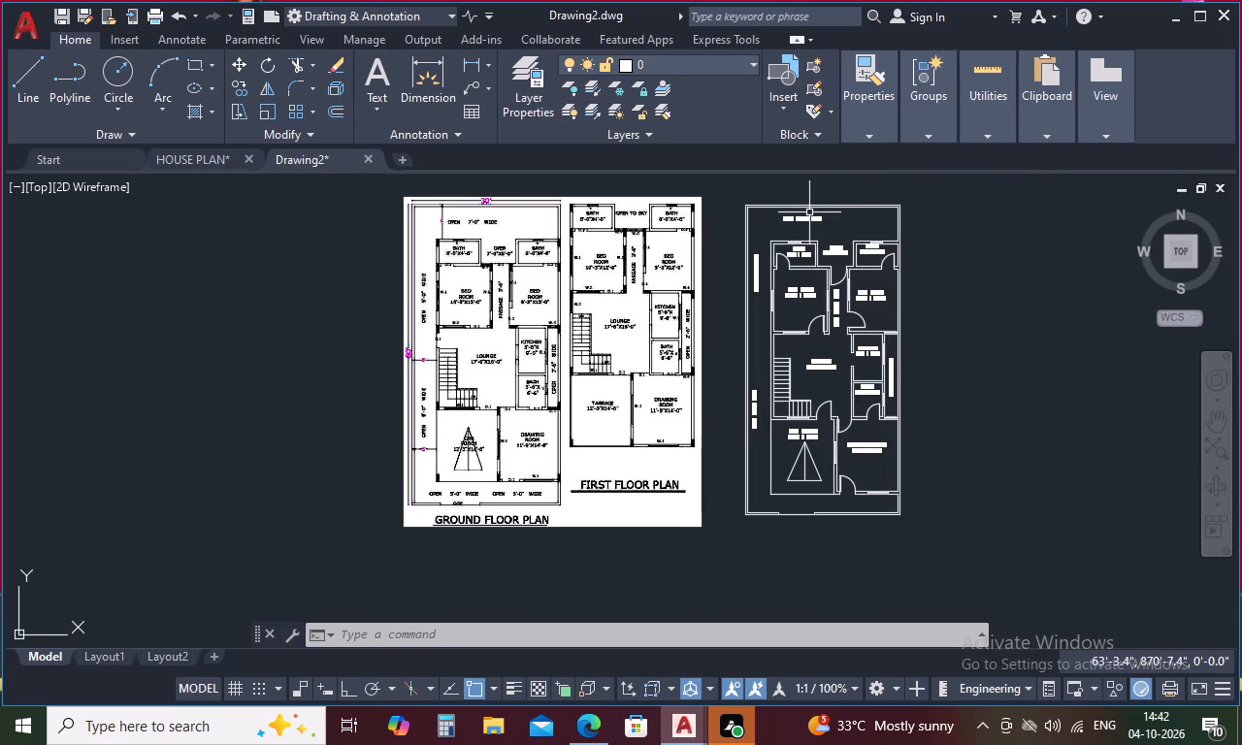
pyautogui.scroll(3, 774, 255)
pyautogui.doubleClick(698, 315)
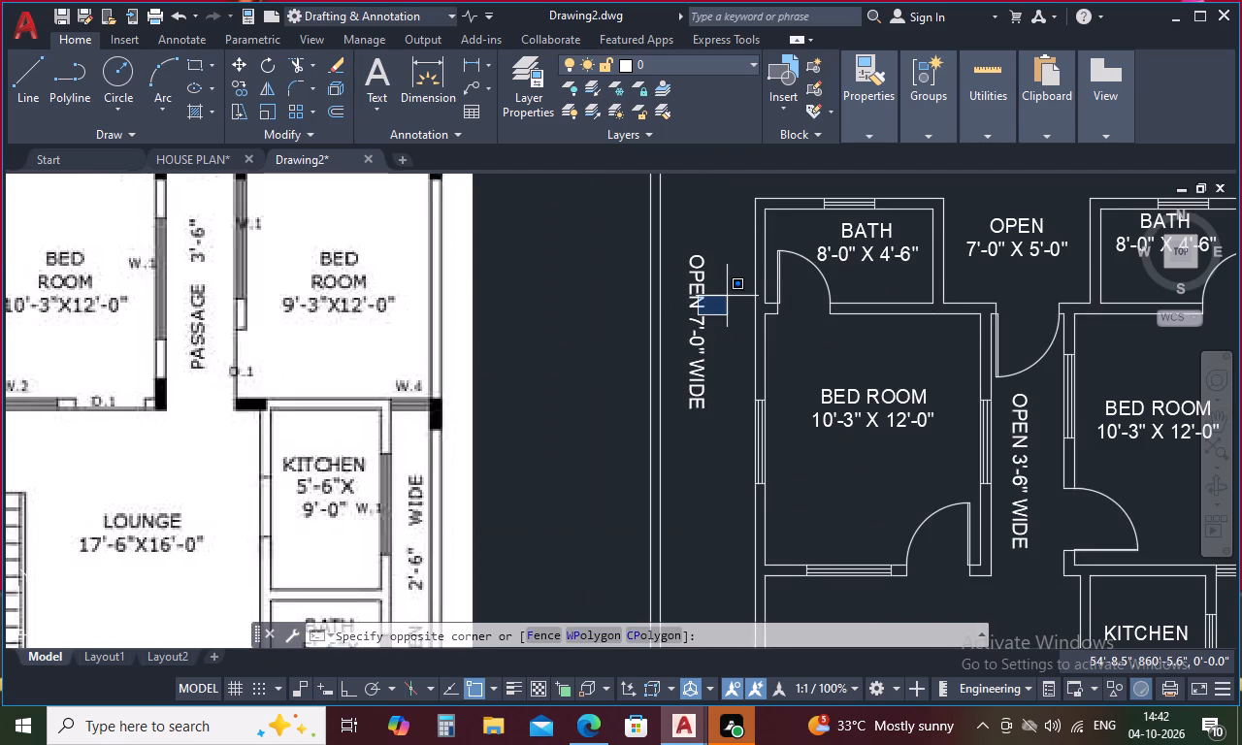
pyautogui.press('space')
pyautogui.press('Escape')
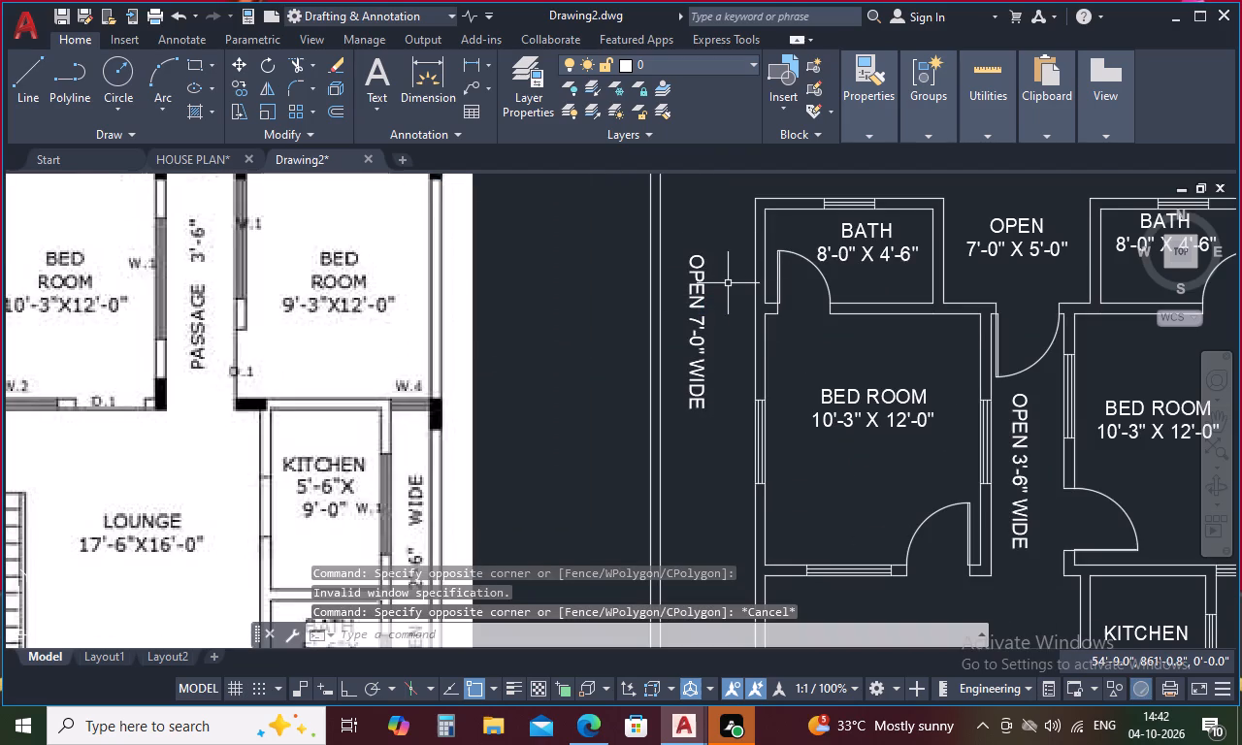
pyautogui.doubleClick(704, 293)
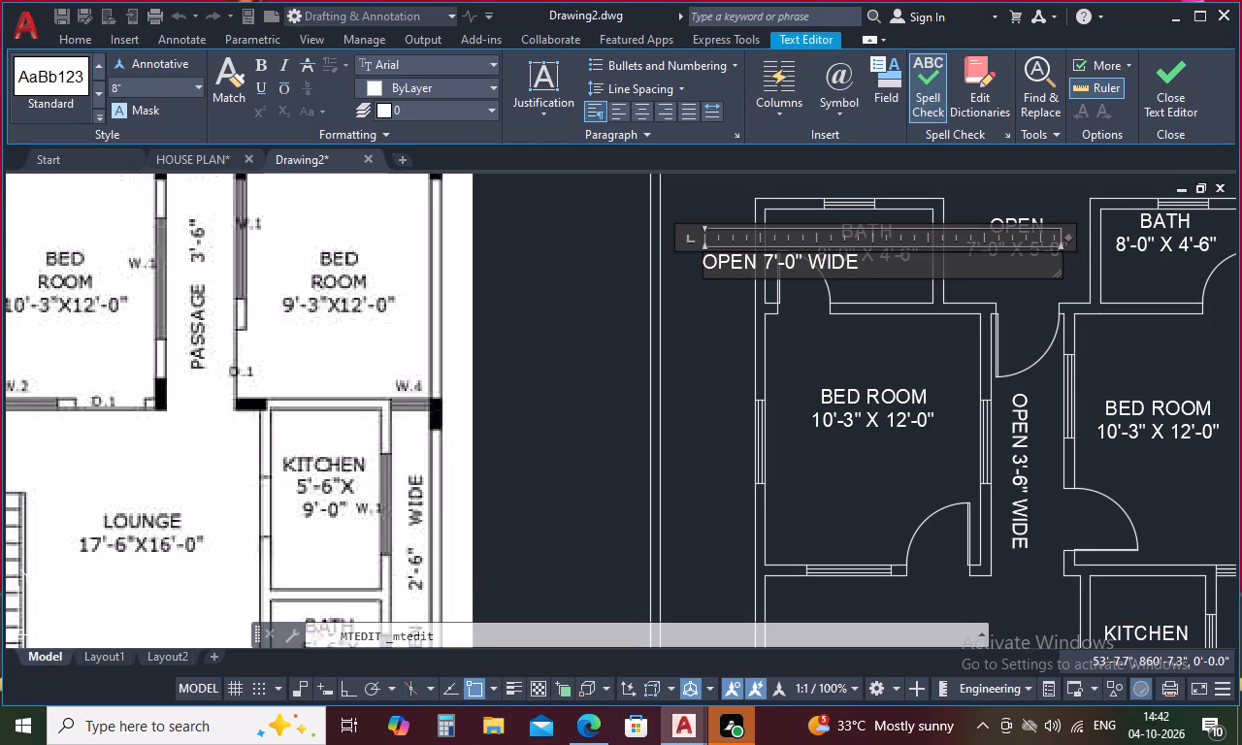
pyautogui.scroll(-3, 572, 362)
pyautogui.scroll(4, 350, 296)
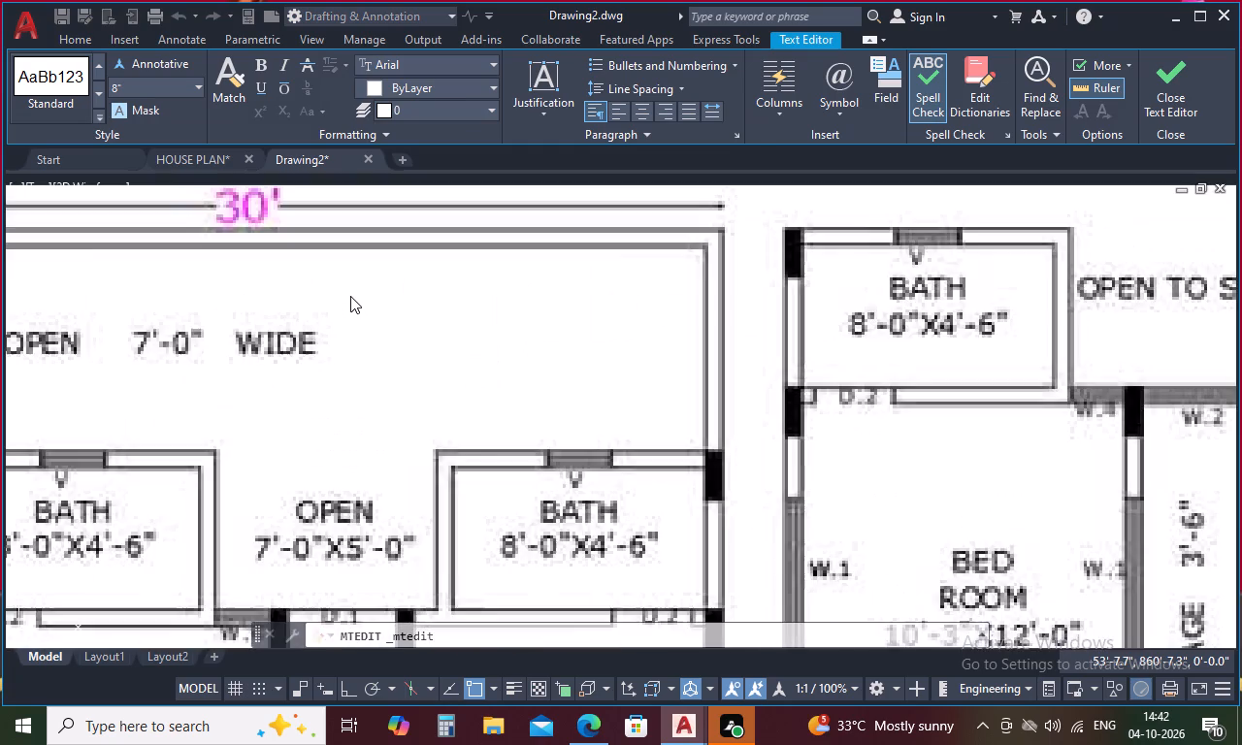
pyautogui.scroll(-3, 350, 296)
pyautogui.scroll(4, 226, 452)
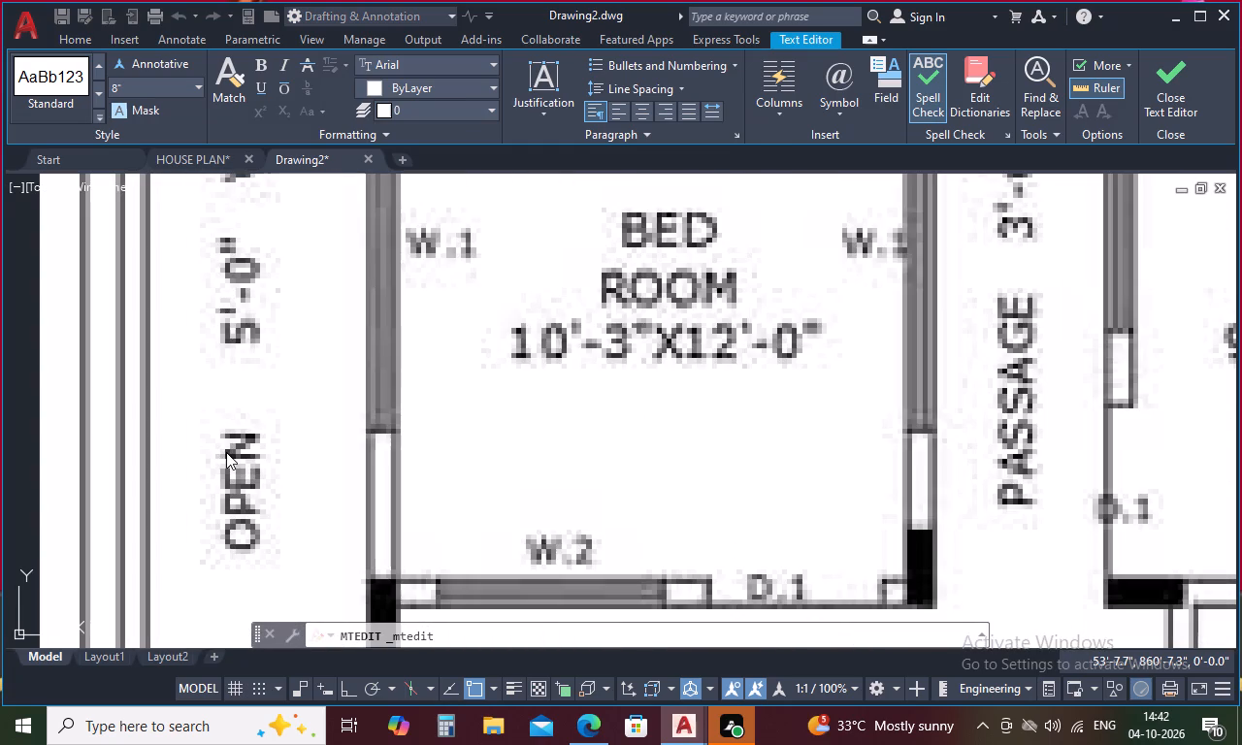
pyautogui.scroll(-7, 226, 452)
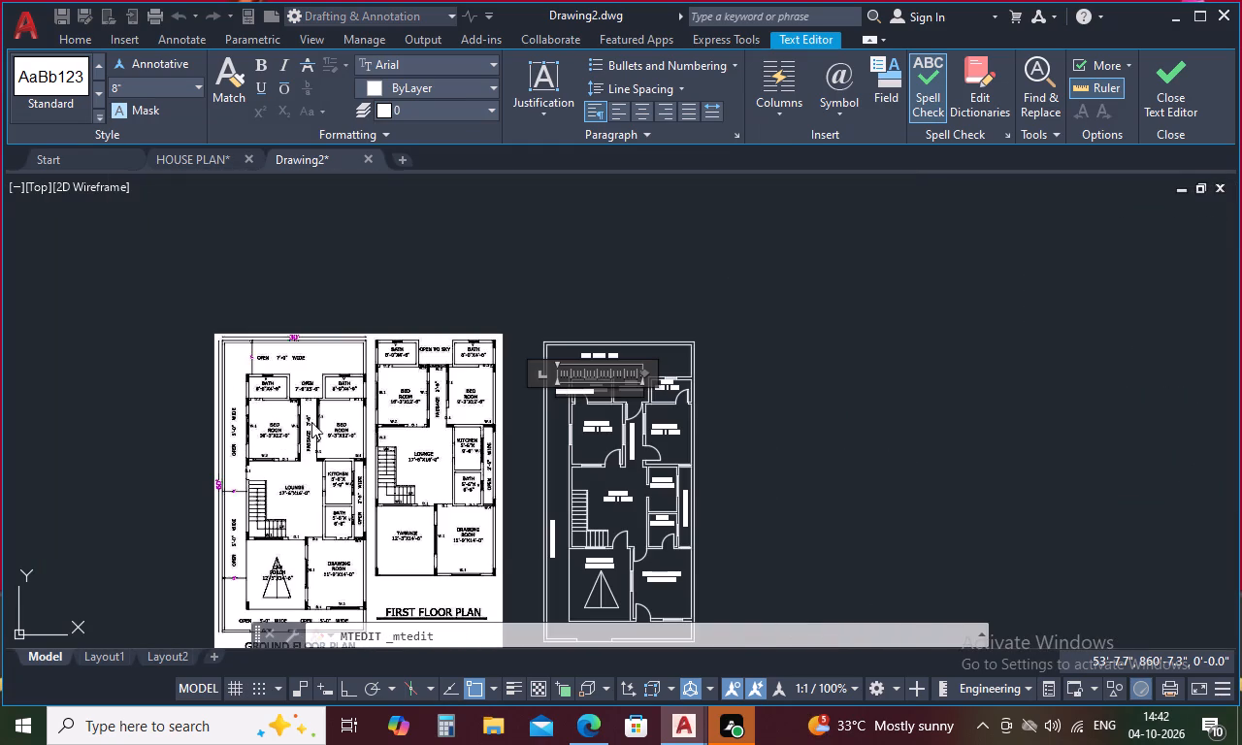
pyautogui.scroll(4, 585, 390)
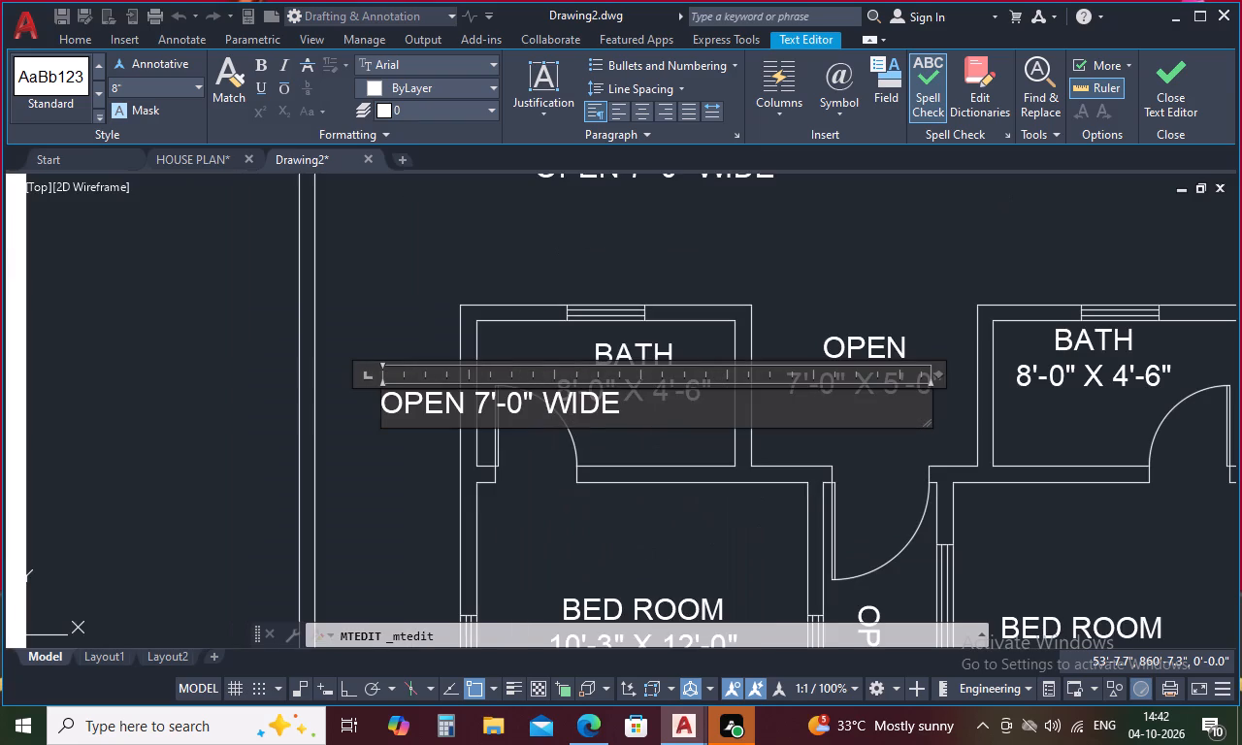
pyautogui.click(491, 407)
pyautogui.press('BackSpace')
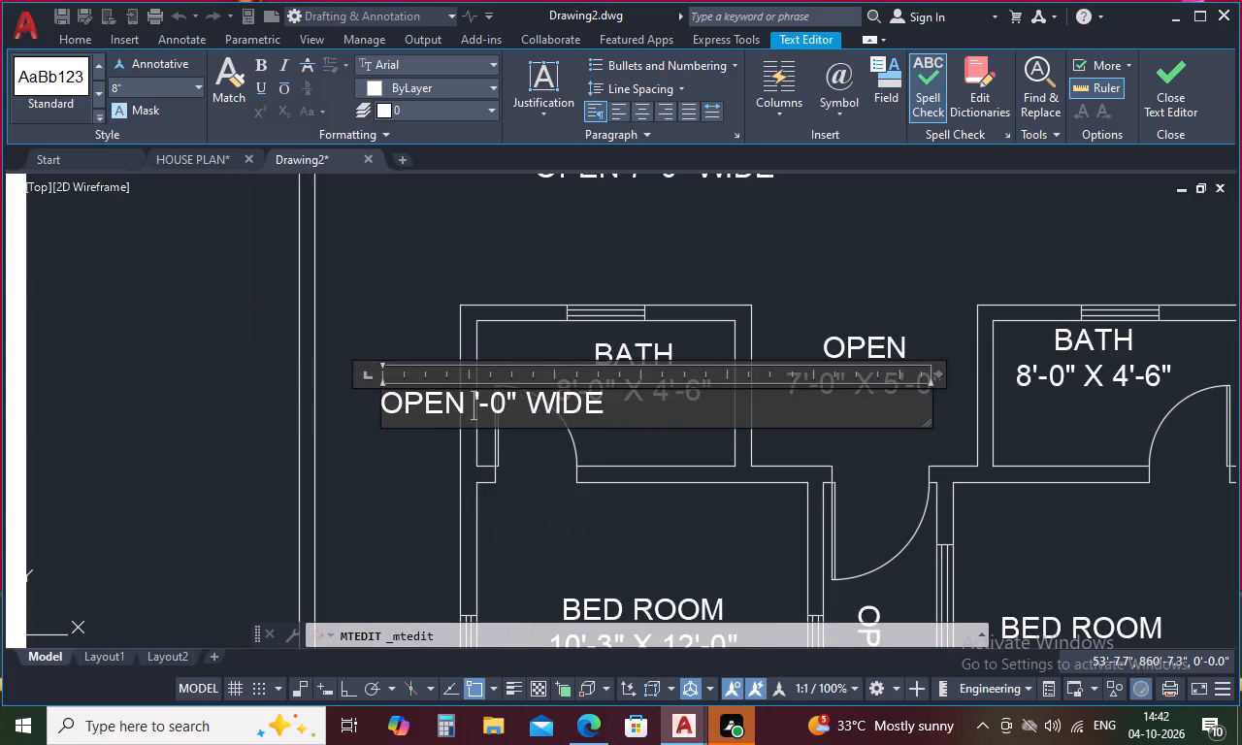
pyautogui.press('5')
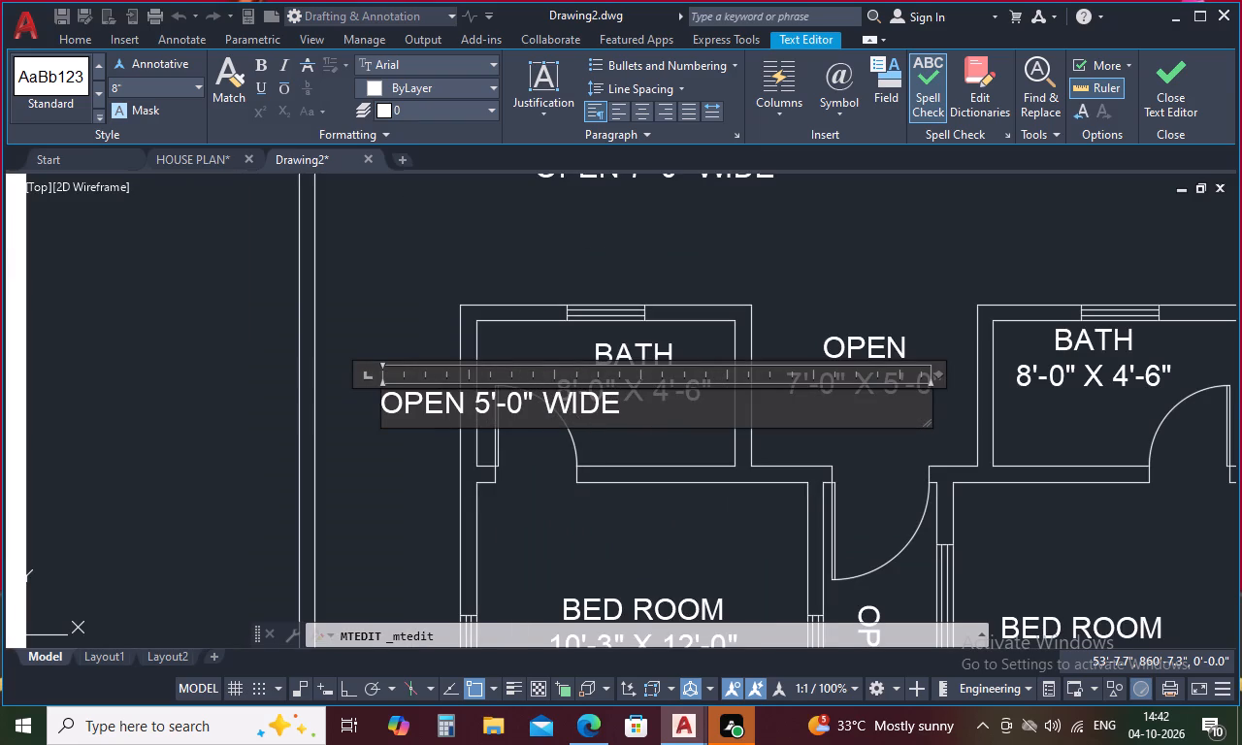
pyautogui.click(430, 318)
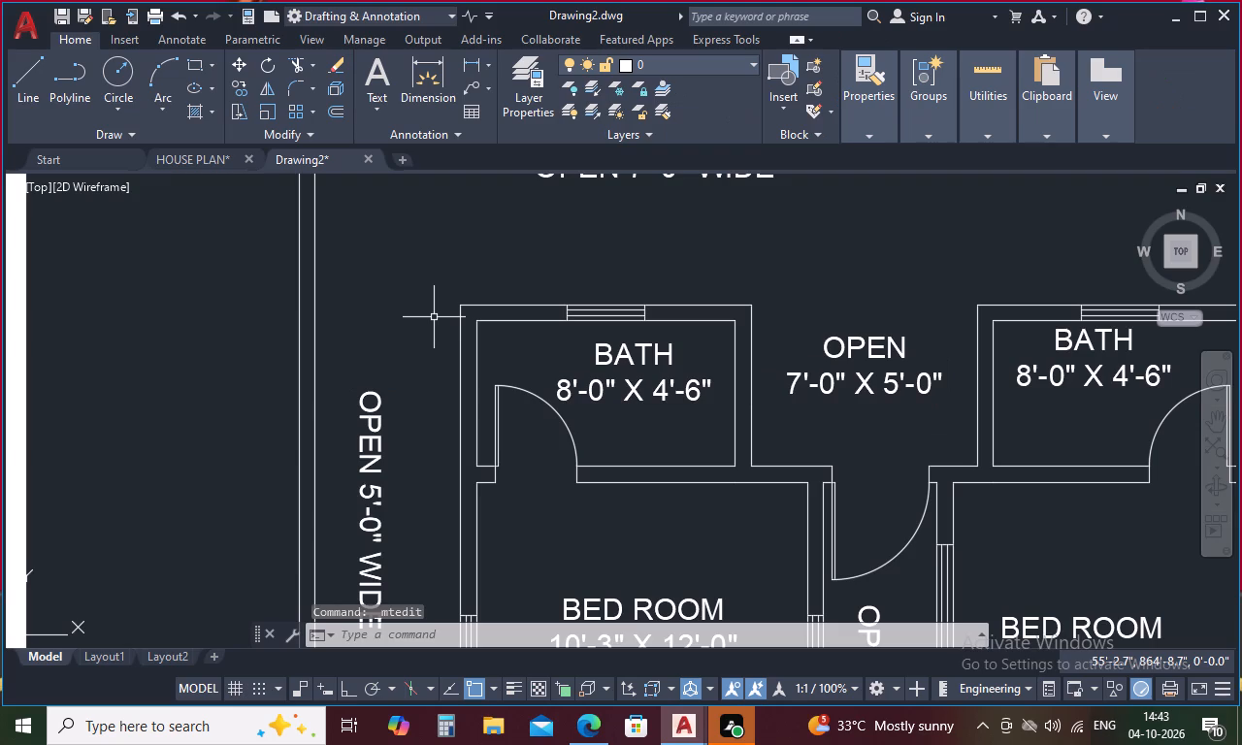
# Change the lower vertical label in the side strip beside the staircase to OPEN 5'-0" WIDE, matching the reference plan.
pyautogui.scroll(-3, 494, 326)
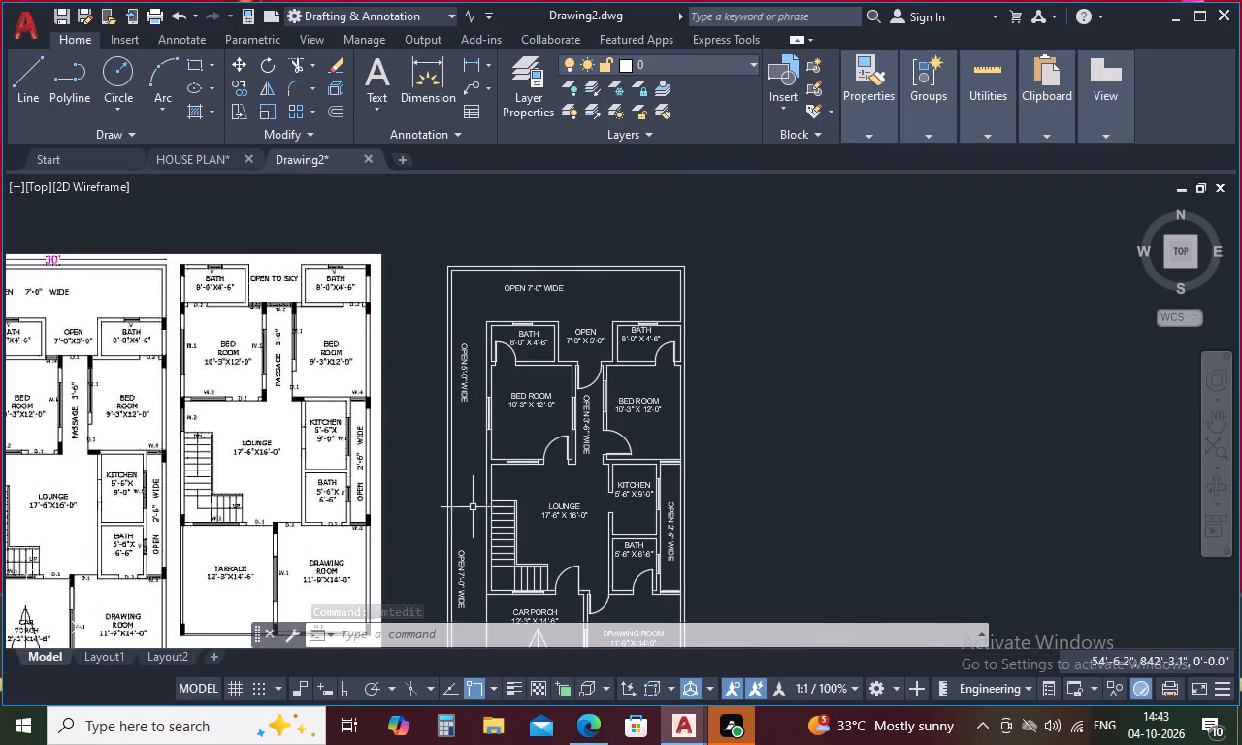
pyautogui.doubleClick(460, 557)
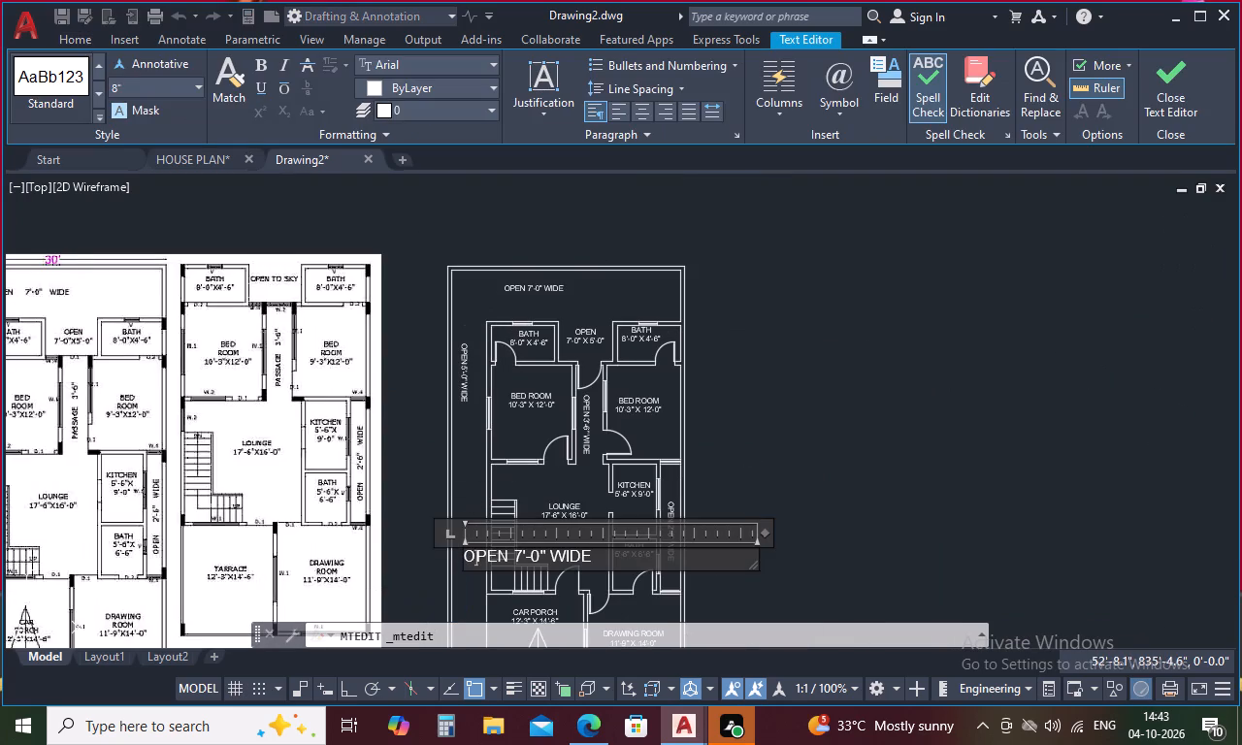
pyautogui.scroll(5, 513, 562)
pyautogui.click(553, 530)
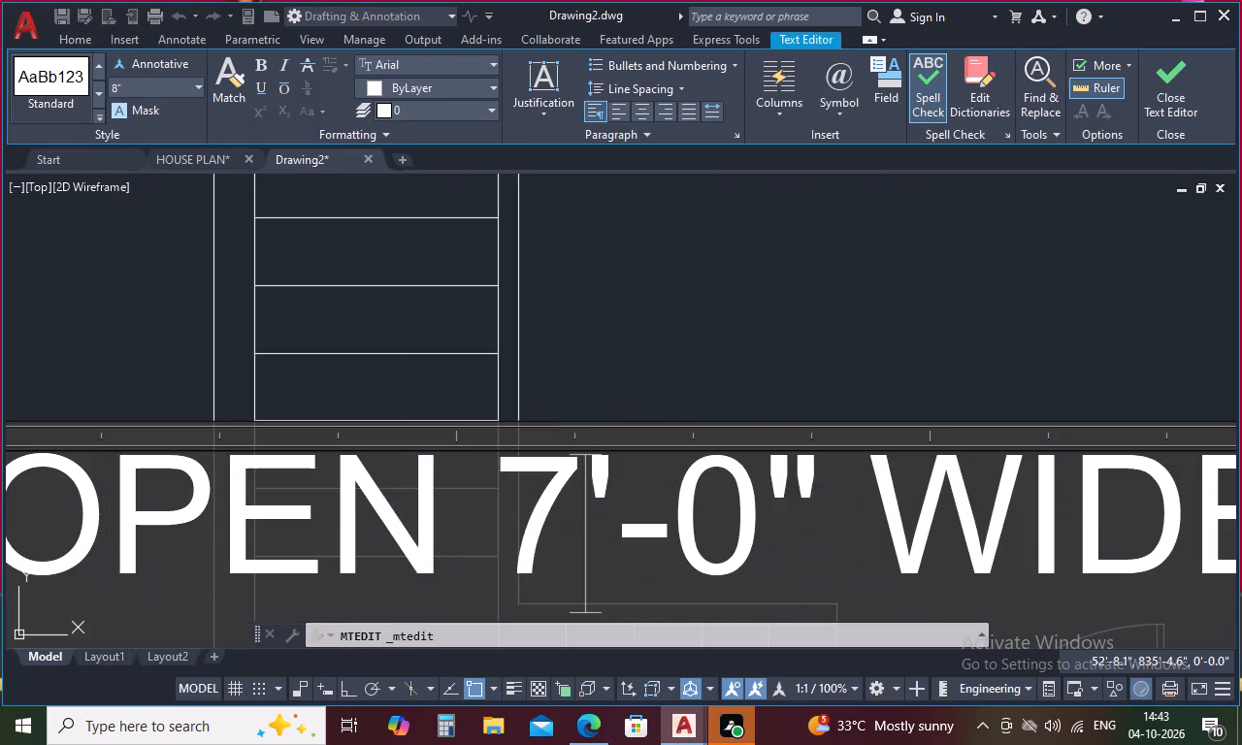
pyautogui.press('BackSpace')
pyautogui.press('5')
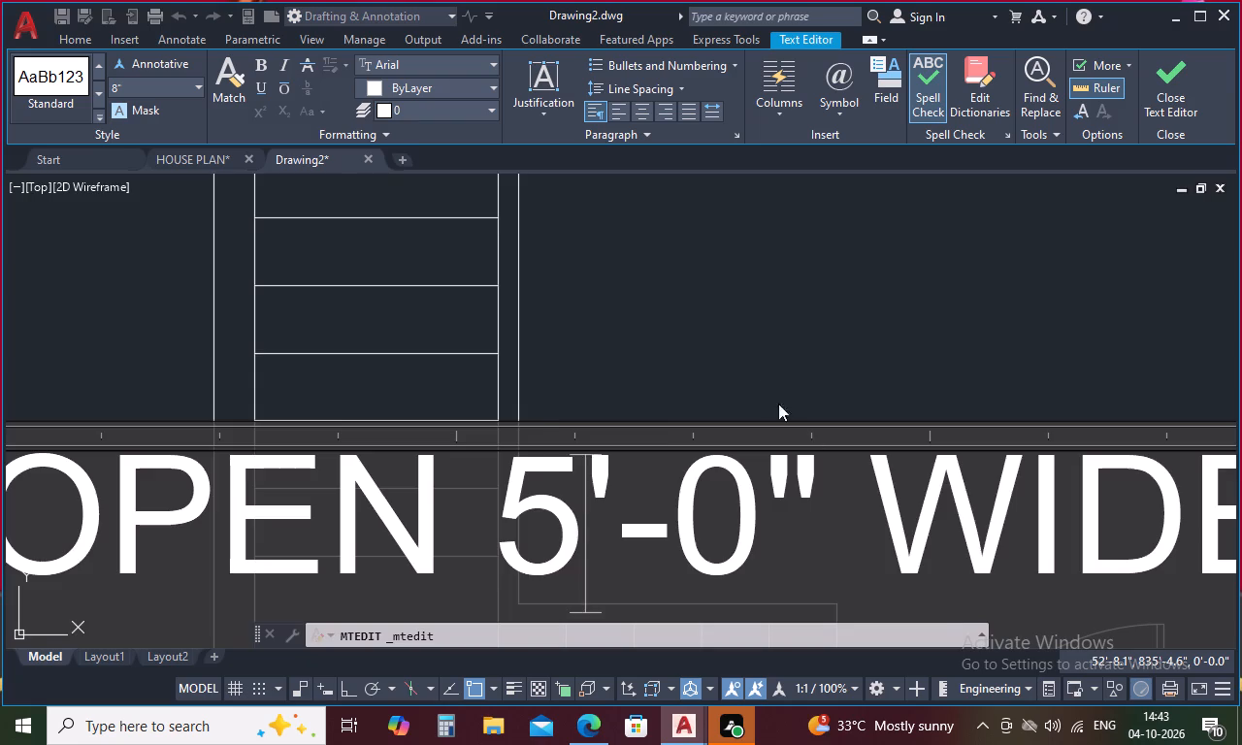
pyautogui.scroll(-4, 763, 381)
pyautogui.click(769, 335)
pyautogui.scroll(-2, 655, 406)
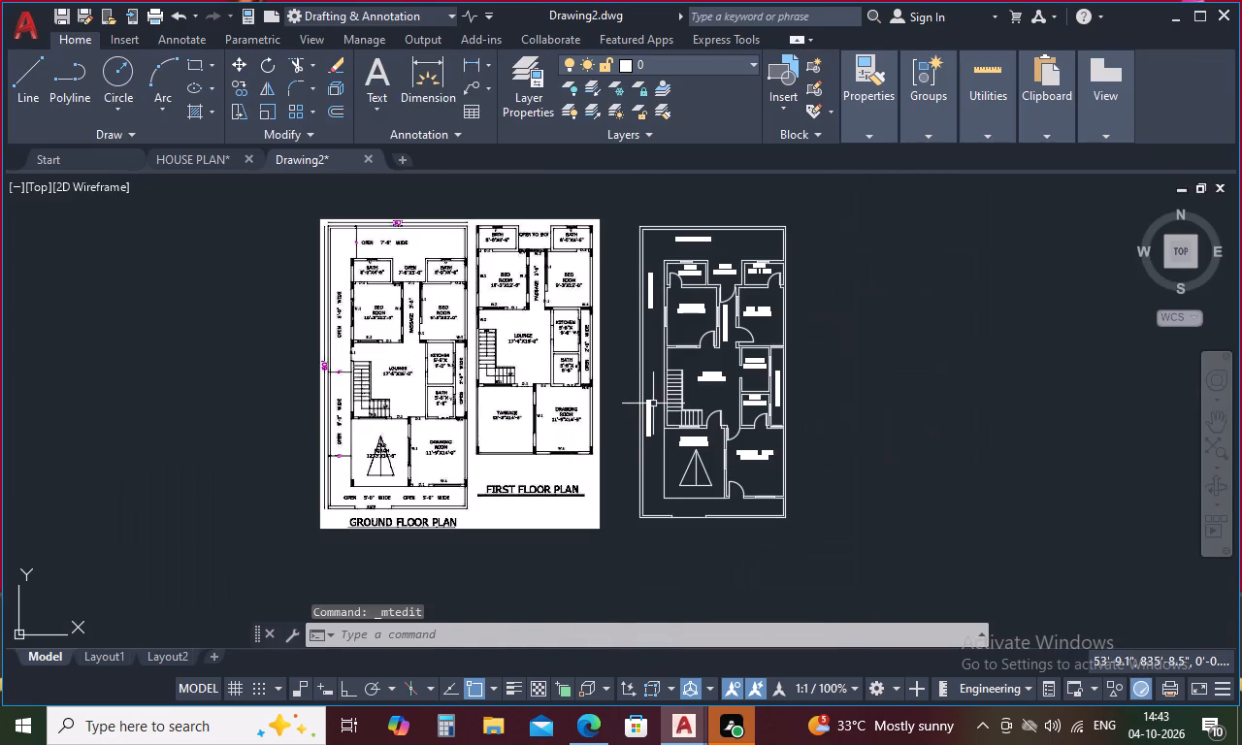
pyautogui.click(649, 422)
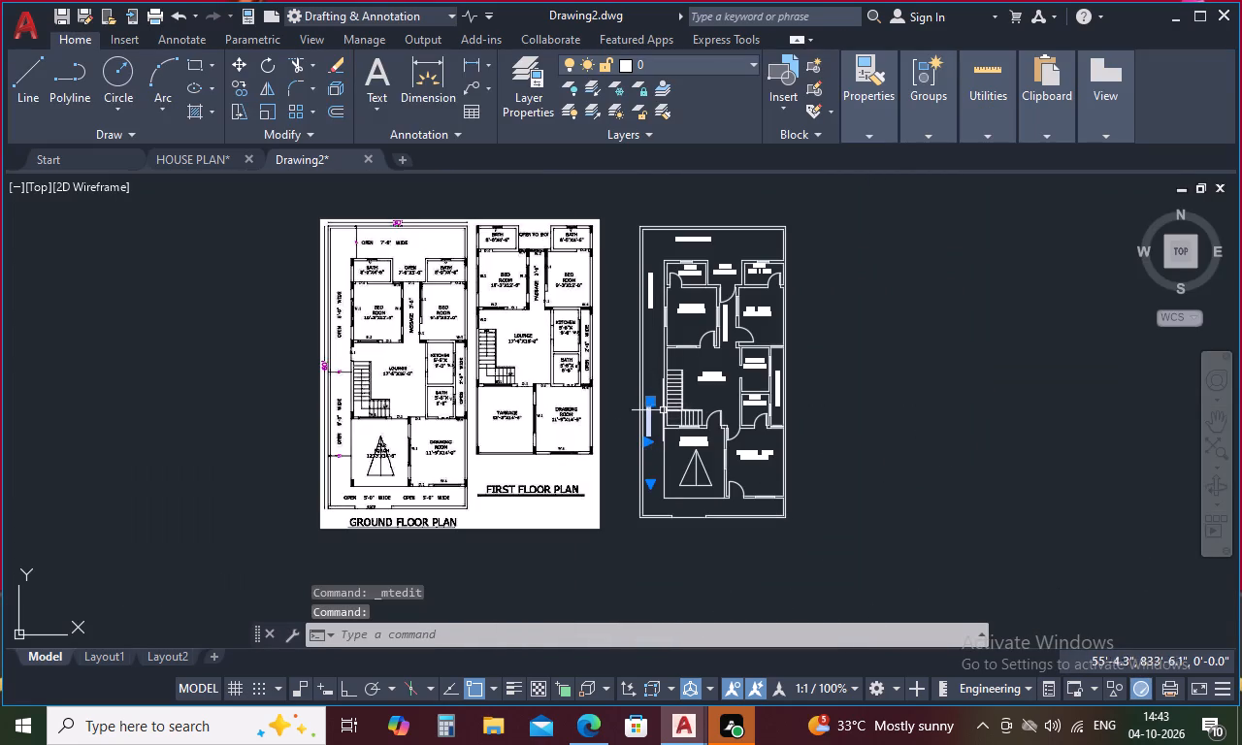
pyautogui.press('Escape')
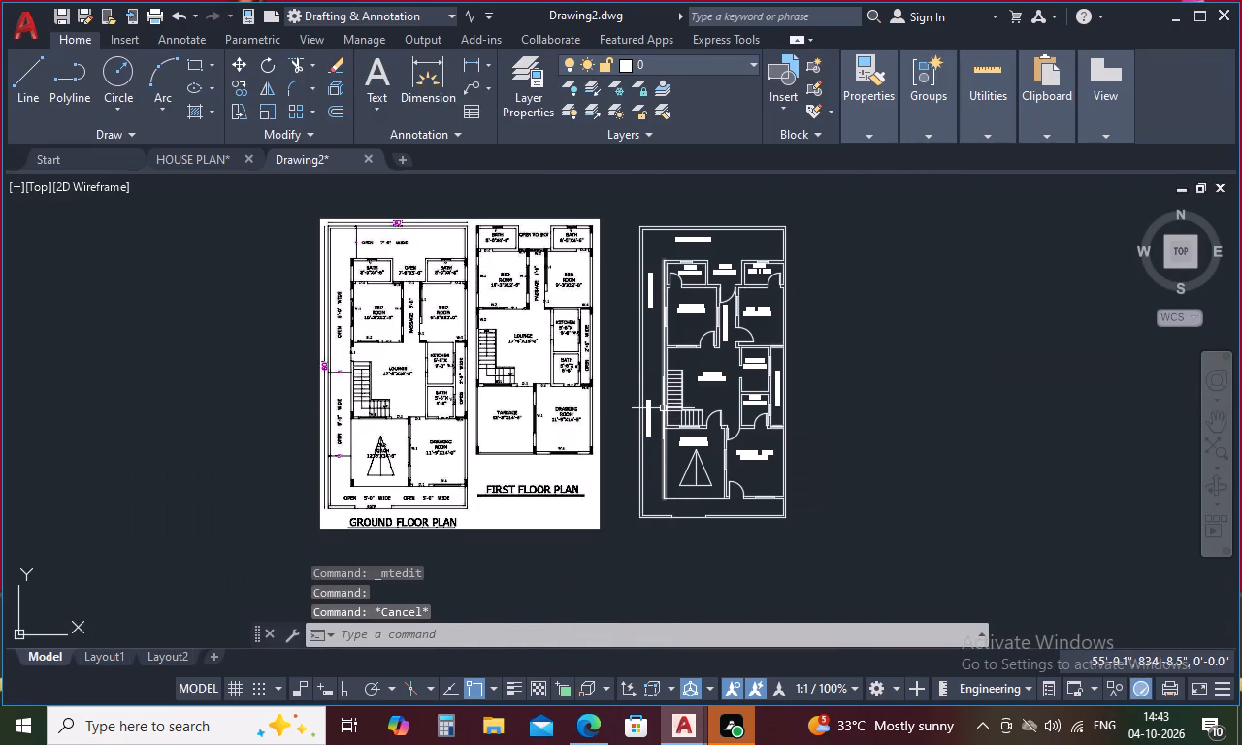
# Copy the horizontal OPEN 7'-0" WIDE label from the rear strip into the front strip below the car porch and drawing room.
pyautogui.click(704, 237)
pyautogui.hotkey('ctrl', 'c')
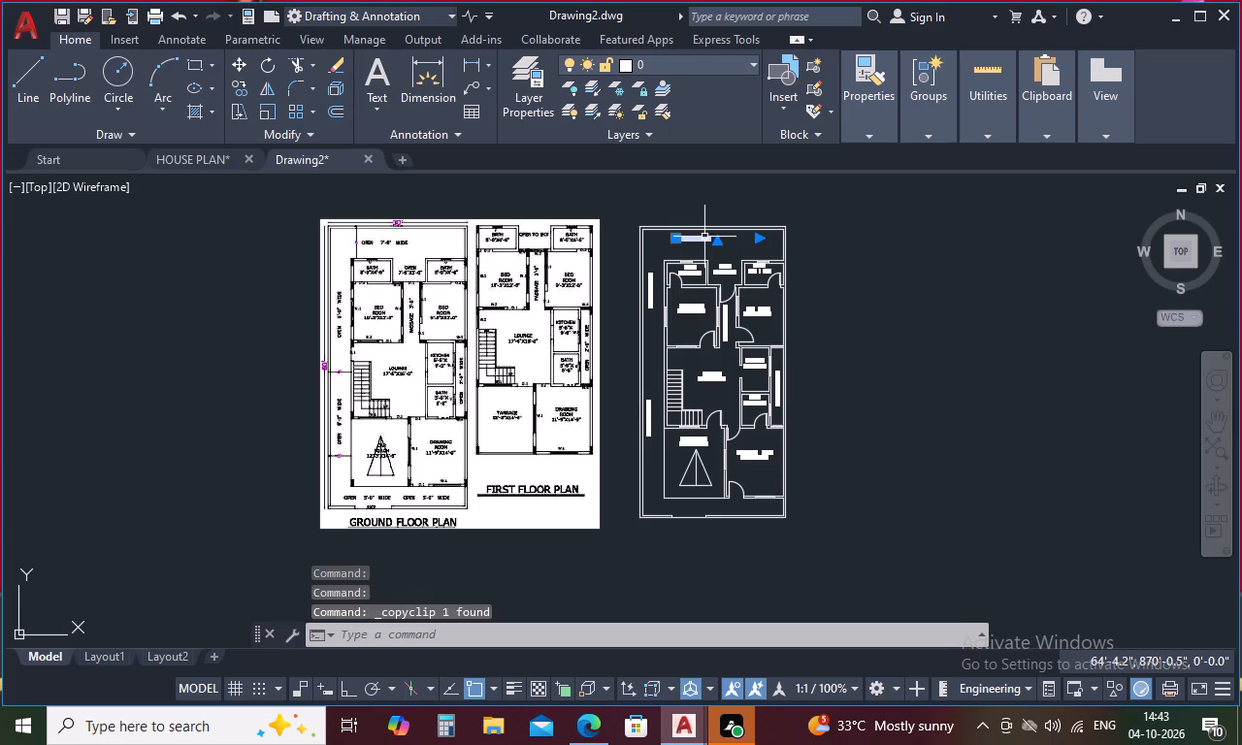
pyautogui.hotkey('ctrl', 'v')
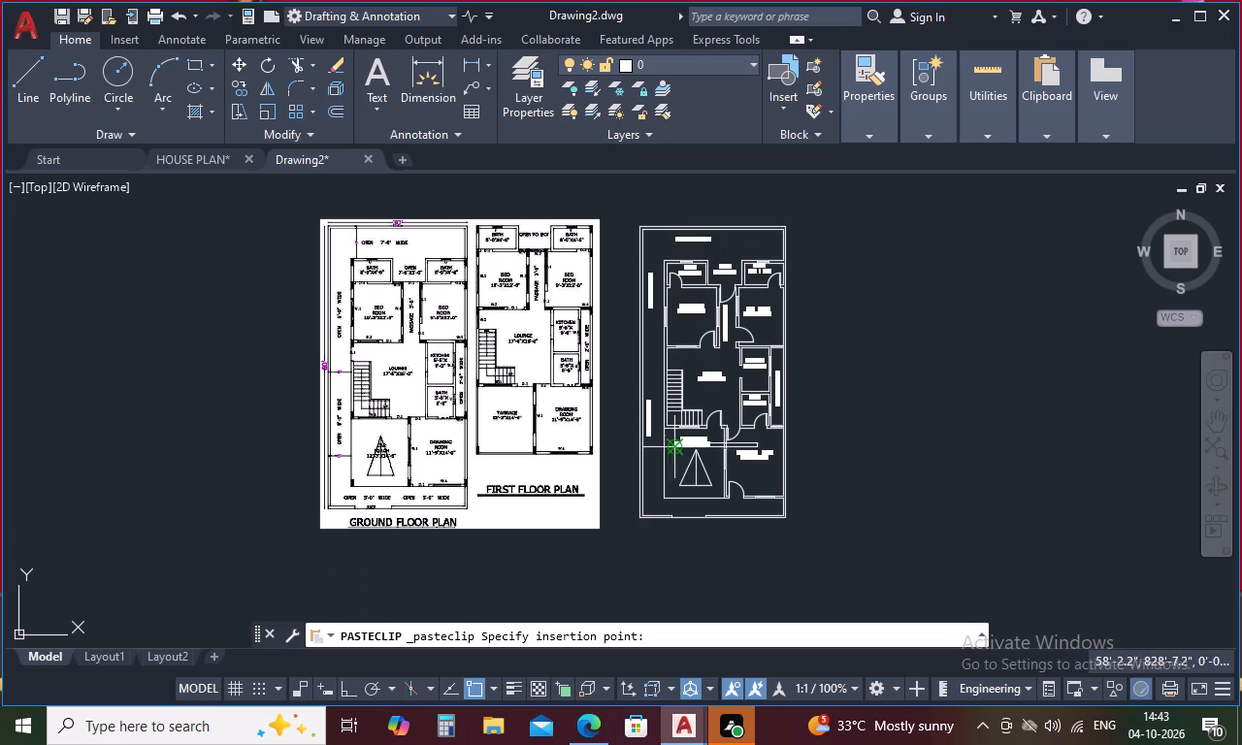
pyautogui.scroll(3, 702, 521)
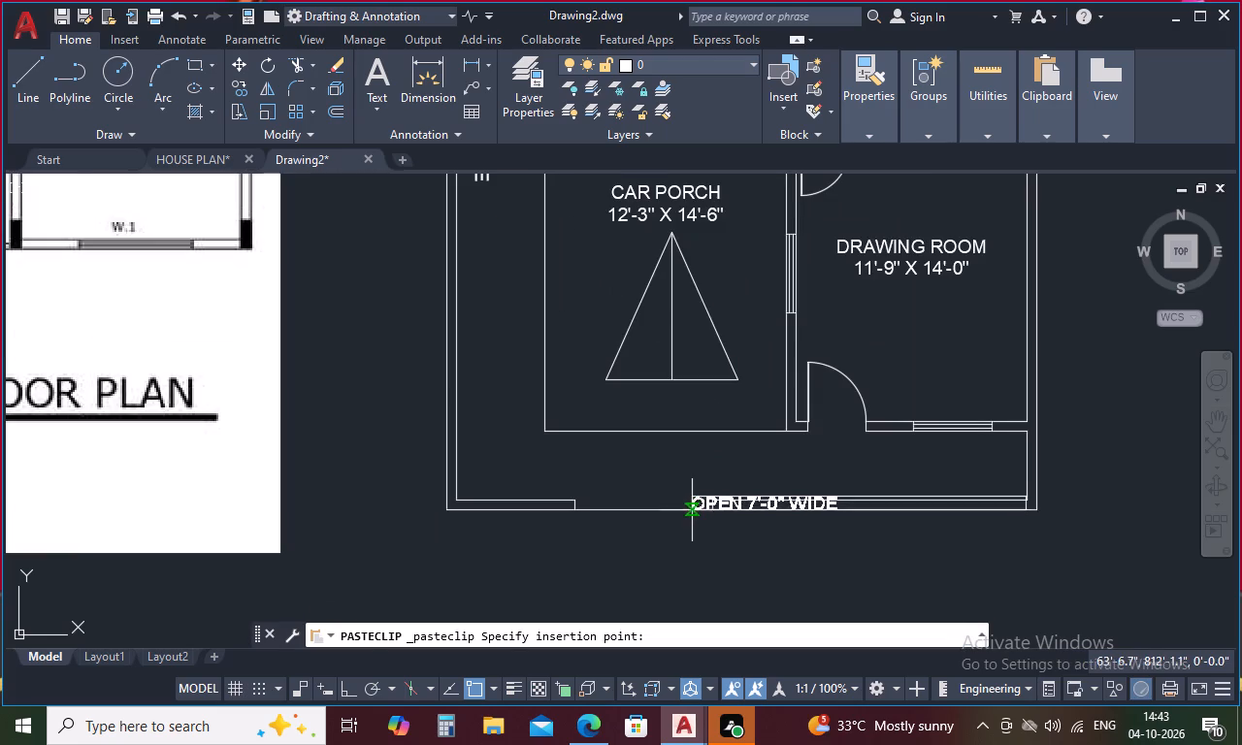
pyautogui.click(717, 482)
# Change the label pasted in the front strip to OPEN 5'-0" WIDE, matching the reference plan.
pyautogui.doubleClick(727, 478)
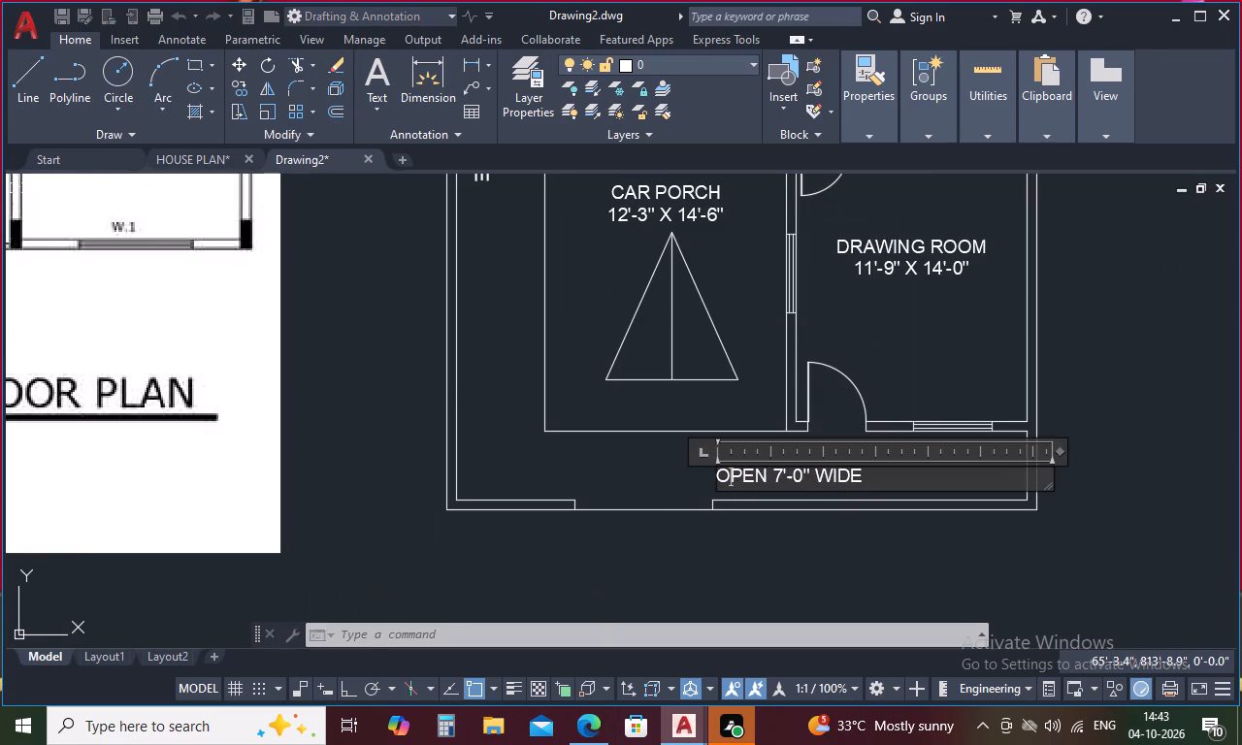
pyautogui.scroll(-2, 771, 452)
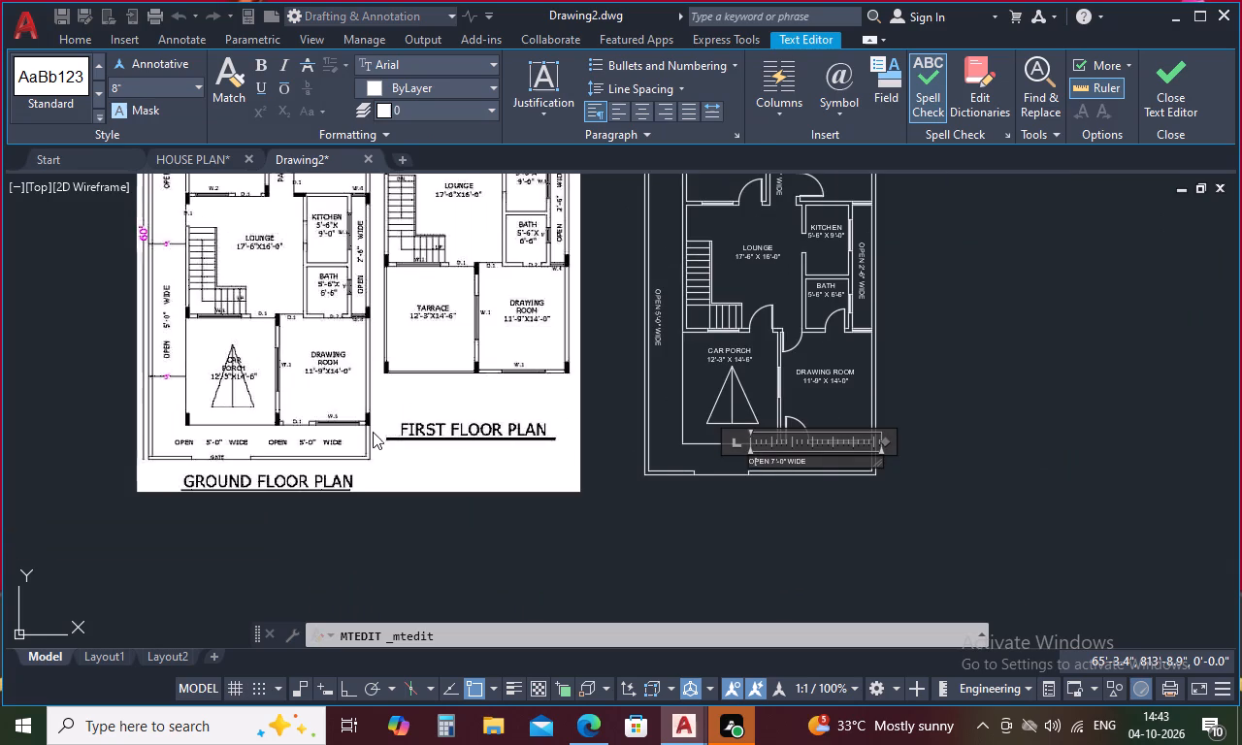
pyautogui.scroll(2, 814, 450)
pyautogui.click(712, 482)
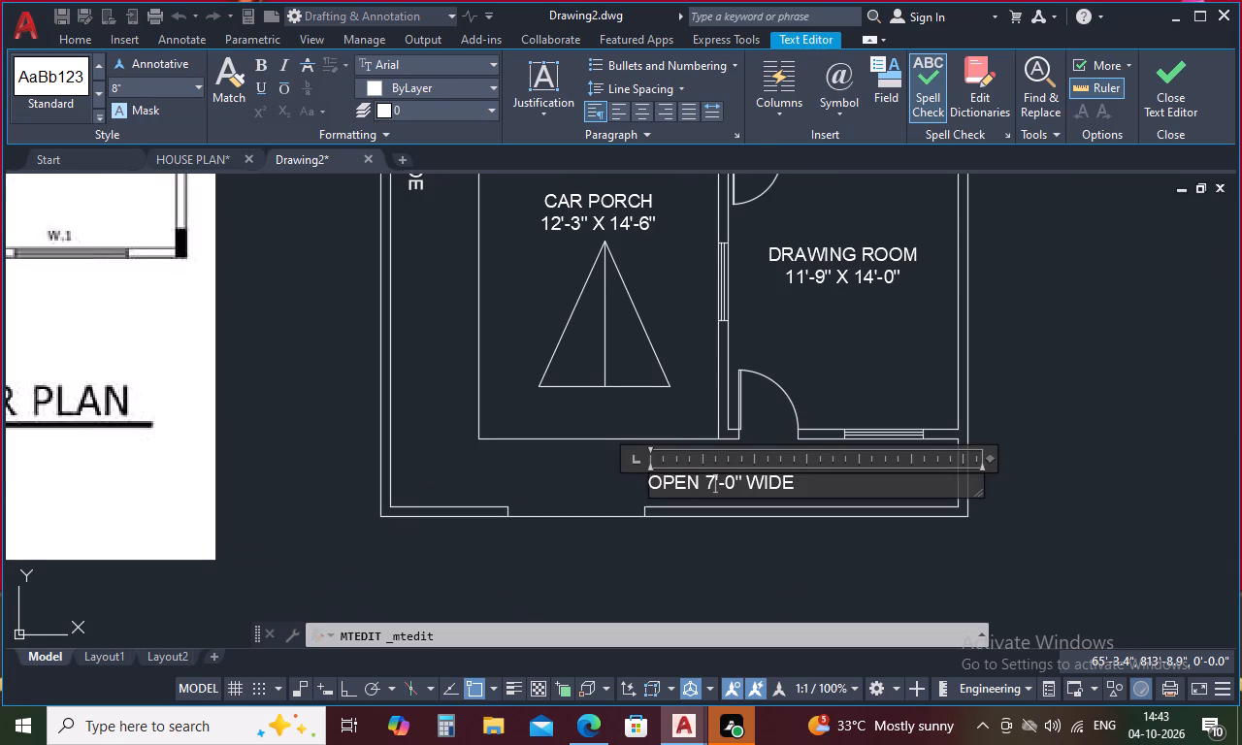
pyautogui.scroll(3, 731, 466)
pyautogui.press('BackSpace')
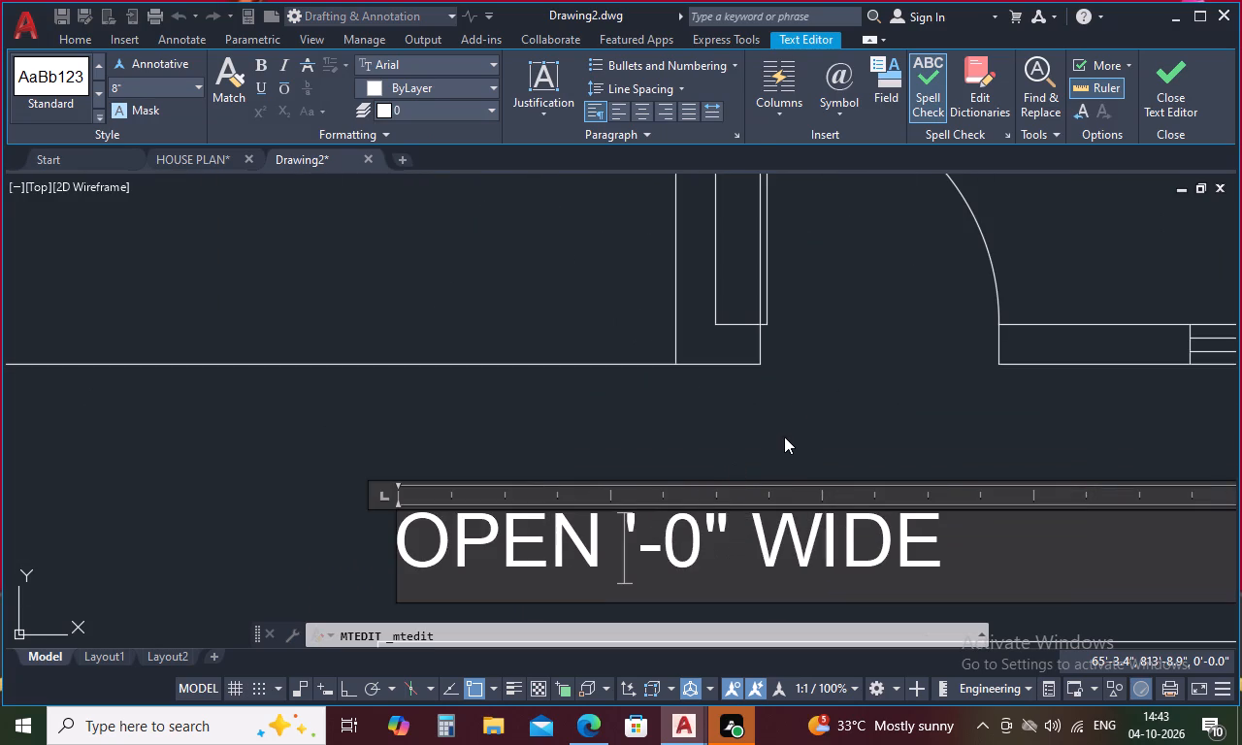
pyautogui.press('5')
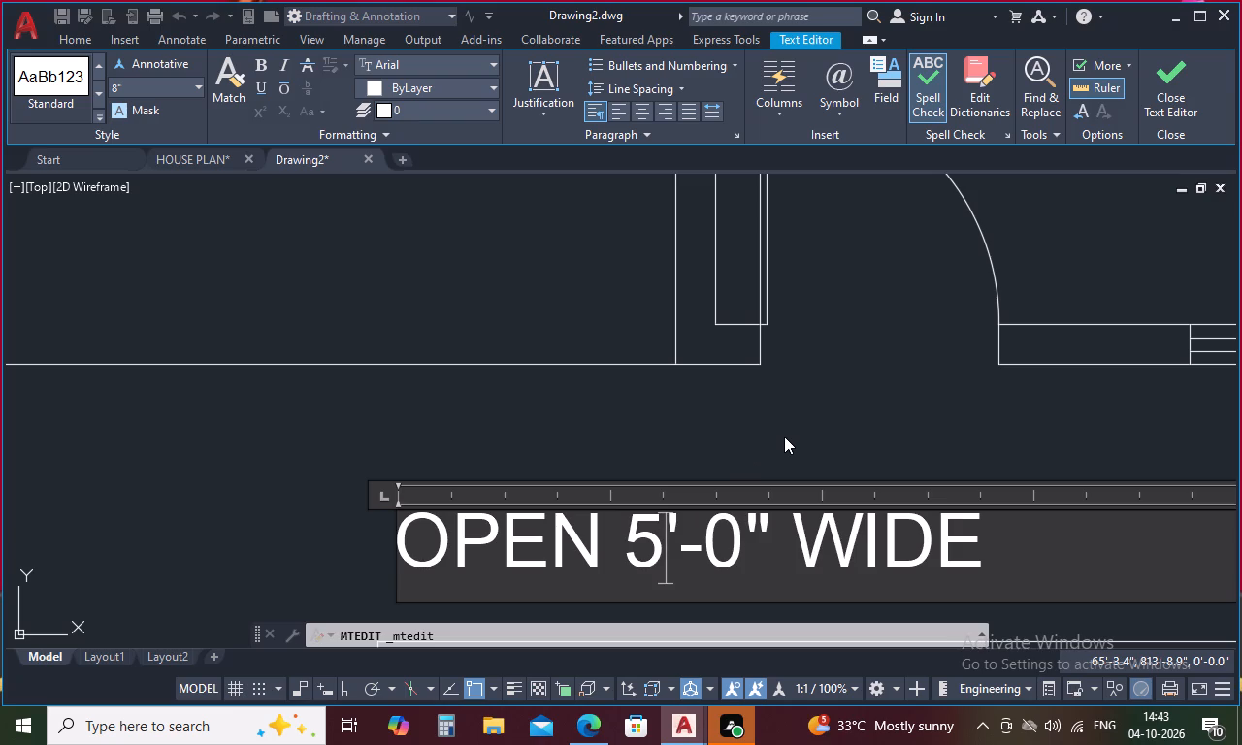
pyautogui.click(782, 405)
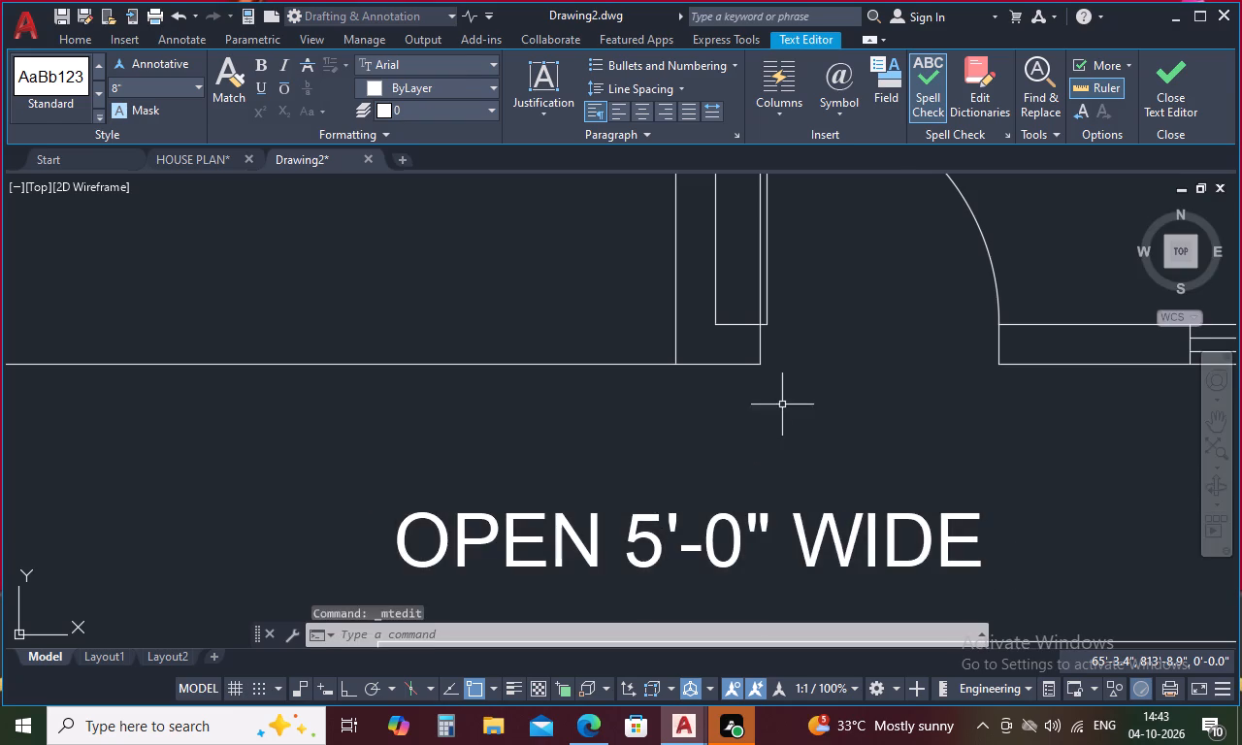
# Examine the labels on the reference ground floor plan, from the front strip up to the bedrooms and baths, against the drafted plan.
pyautogui.scroll(-6, 707, 395)
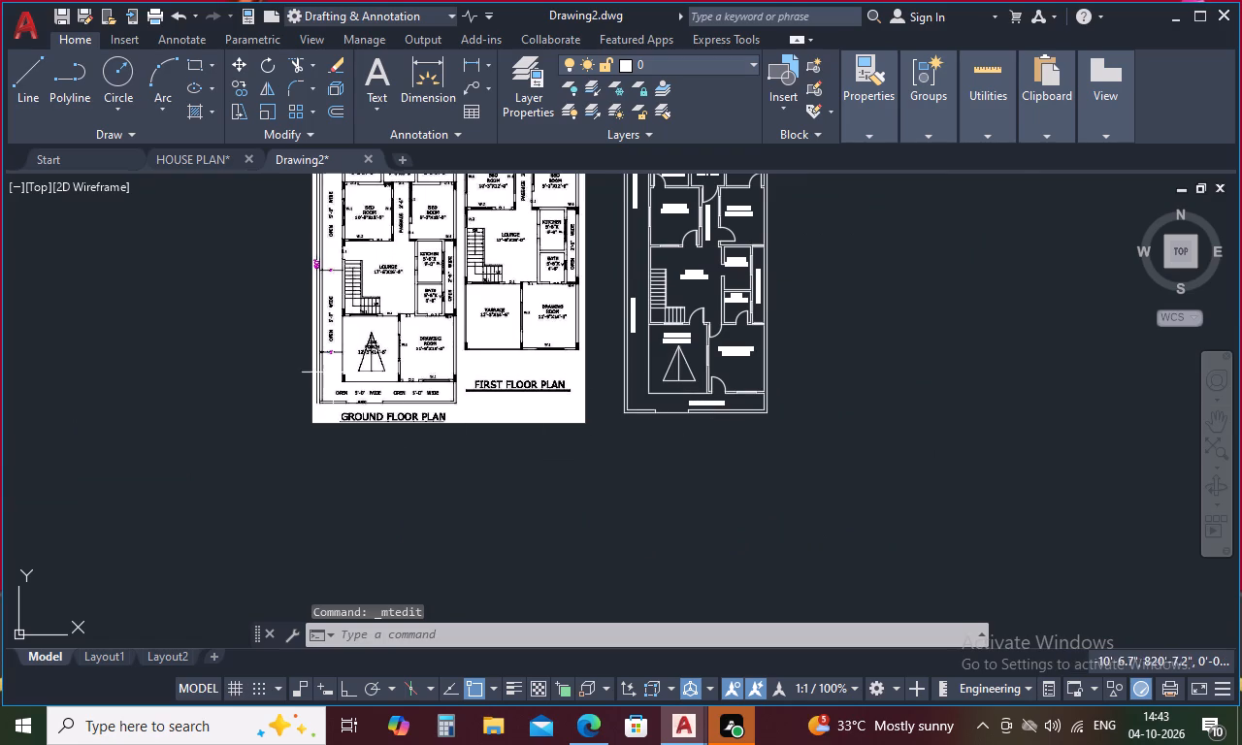
pyautogui.scroll(3, 331, 368)
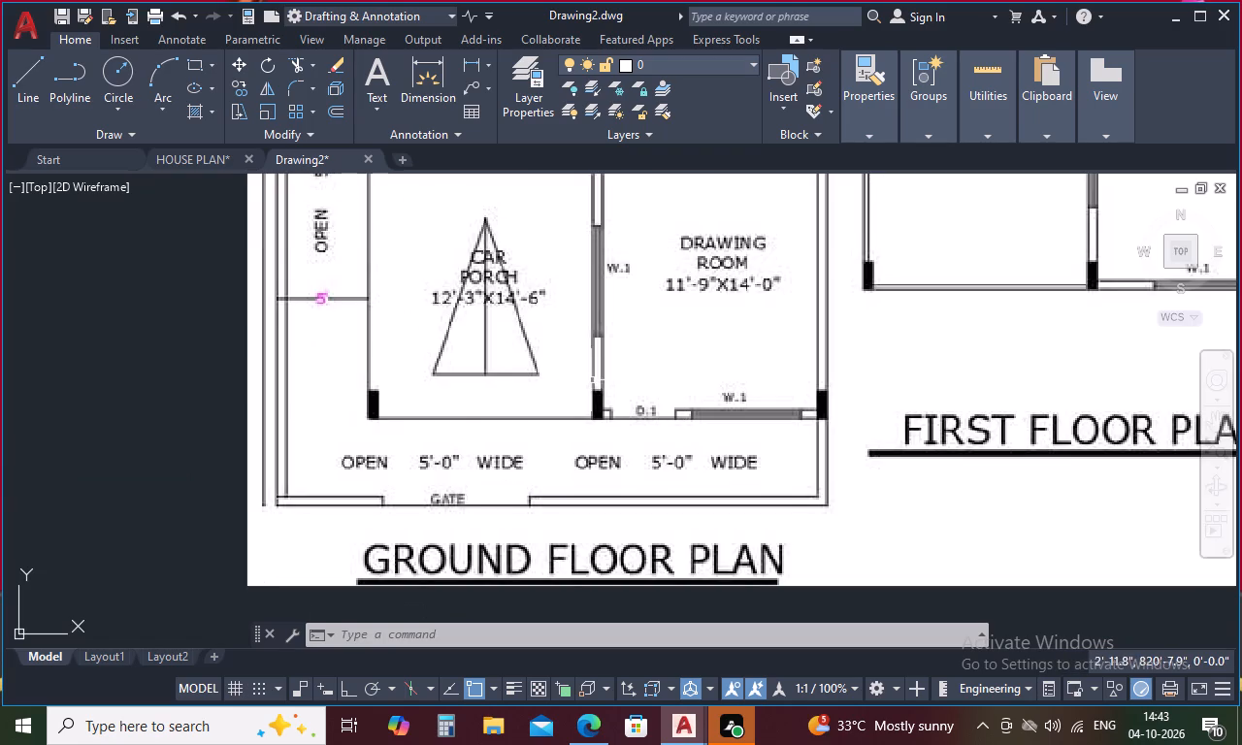
pyautogui.scroll(-2, 591, 380)
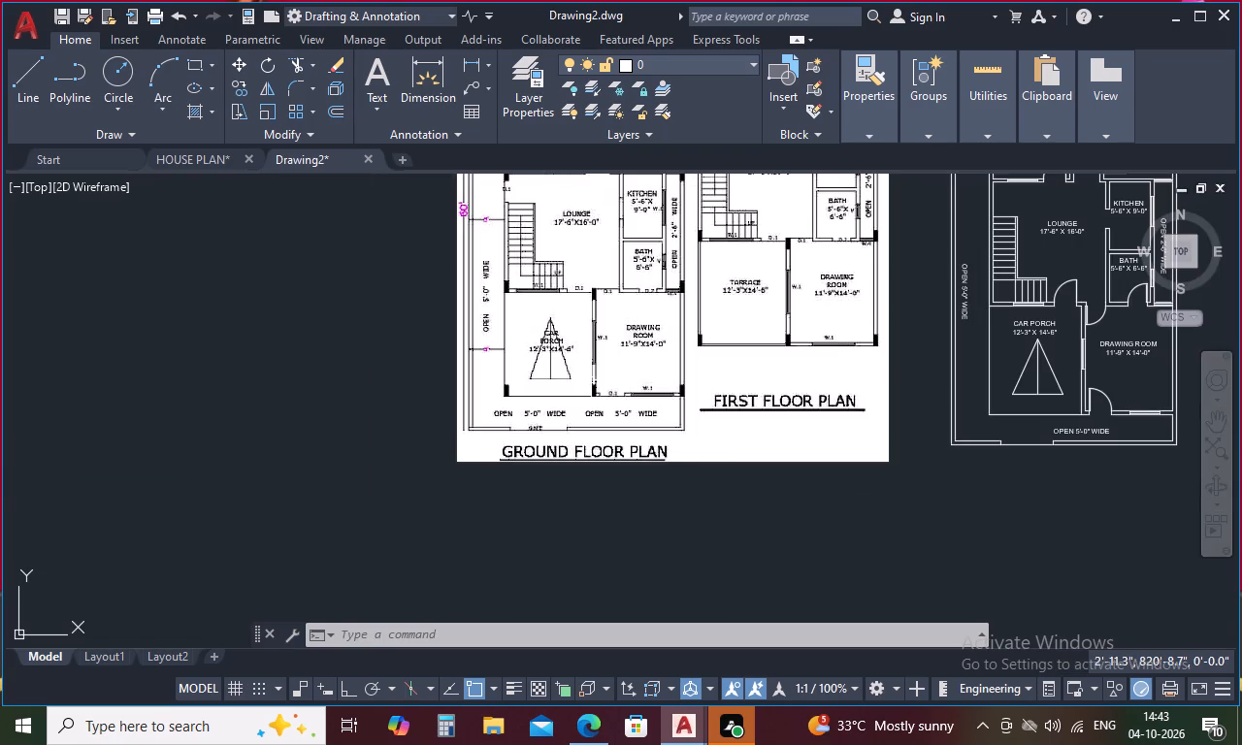
pyautogui.scroll(-2, 591, 380)
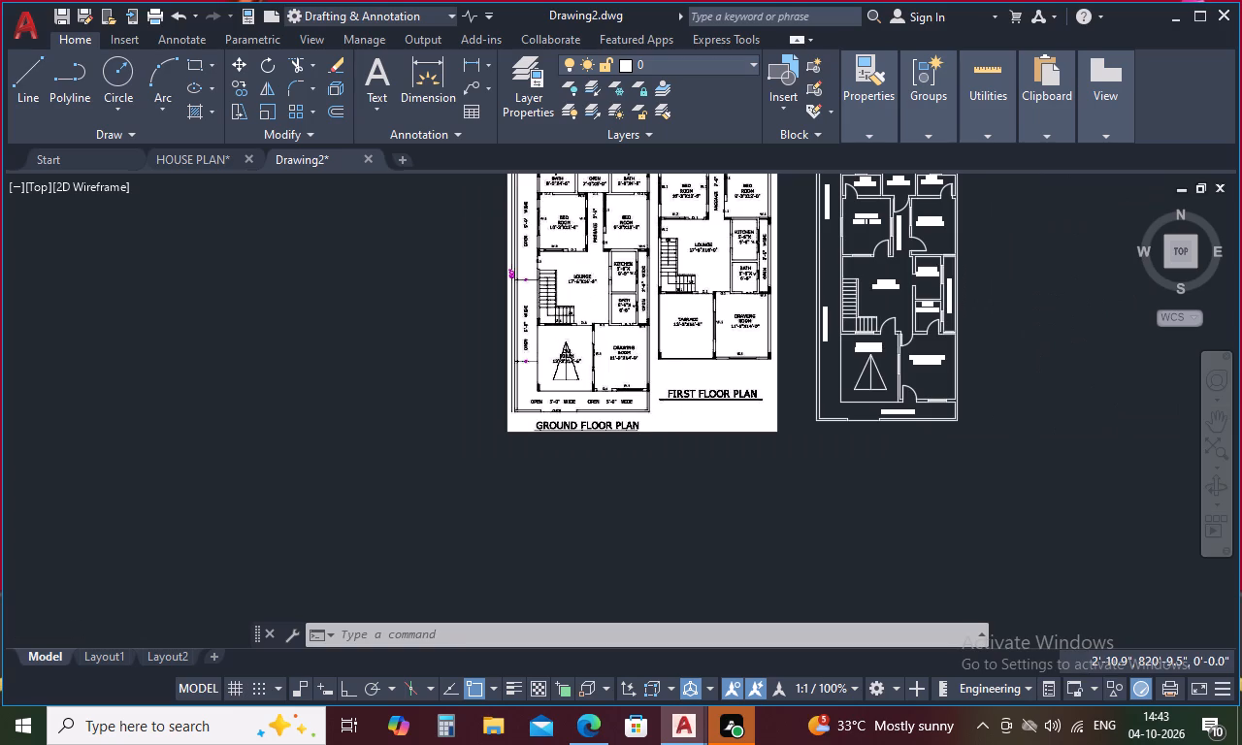
pyautogui.scroll(5, 562, 257)
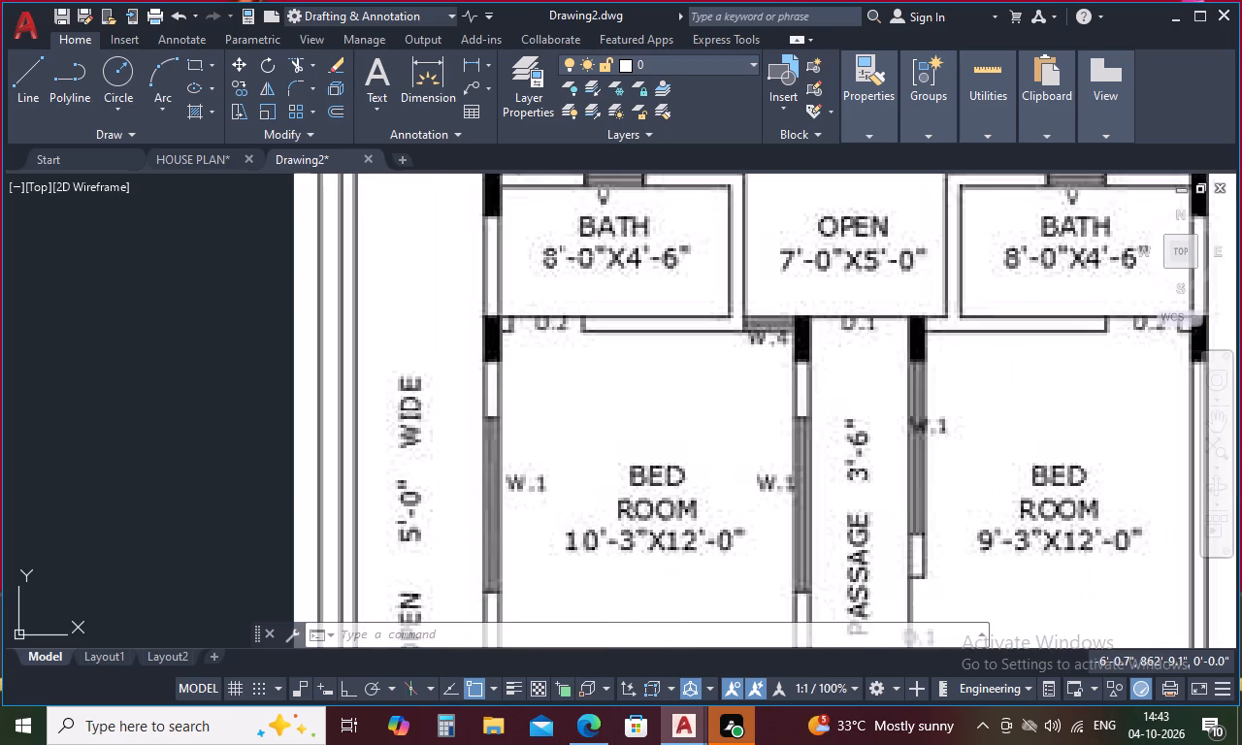
pyautogui.scroll(-2, 541, 383)
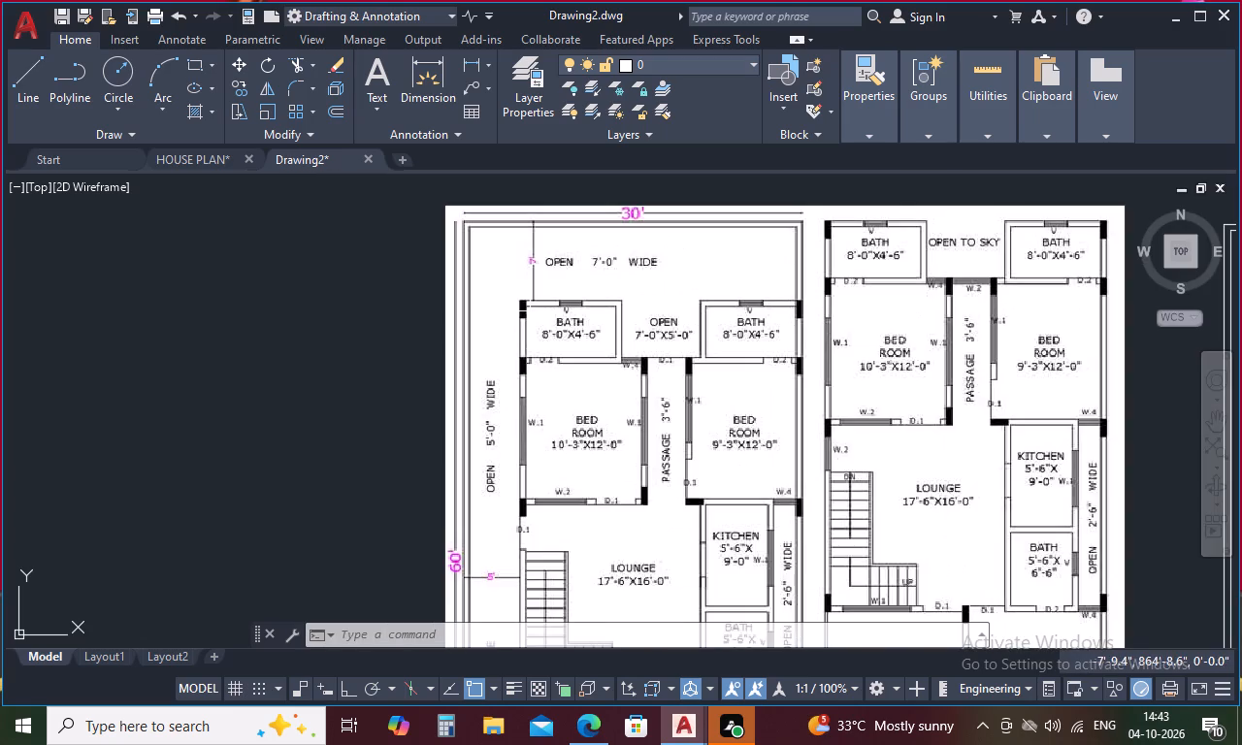
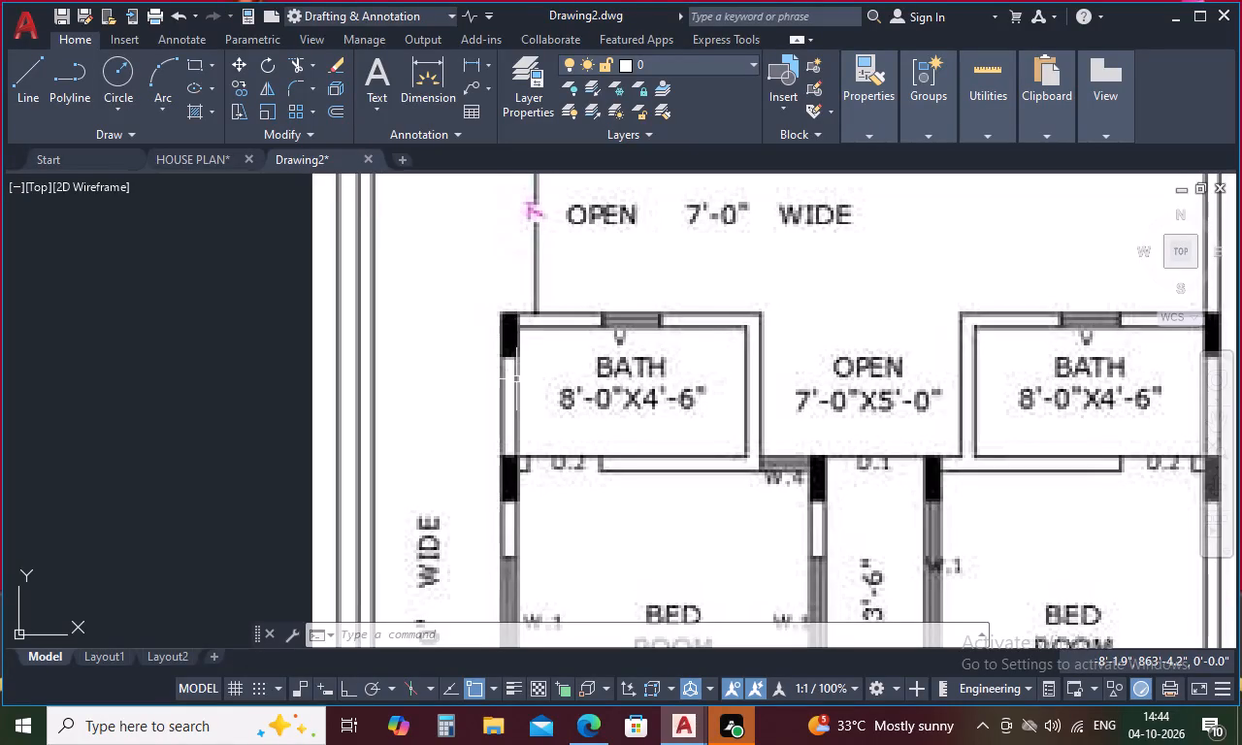
# Draw a closed 6 by 12 inch column rectangle with orthogonal lines, in the empty space just right of the plan's upper-right bath.
pyautogui.scroll(-4, 493, 284)
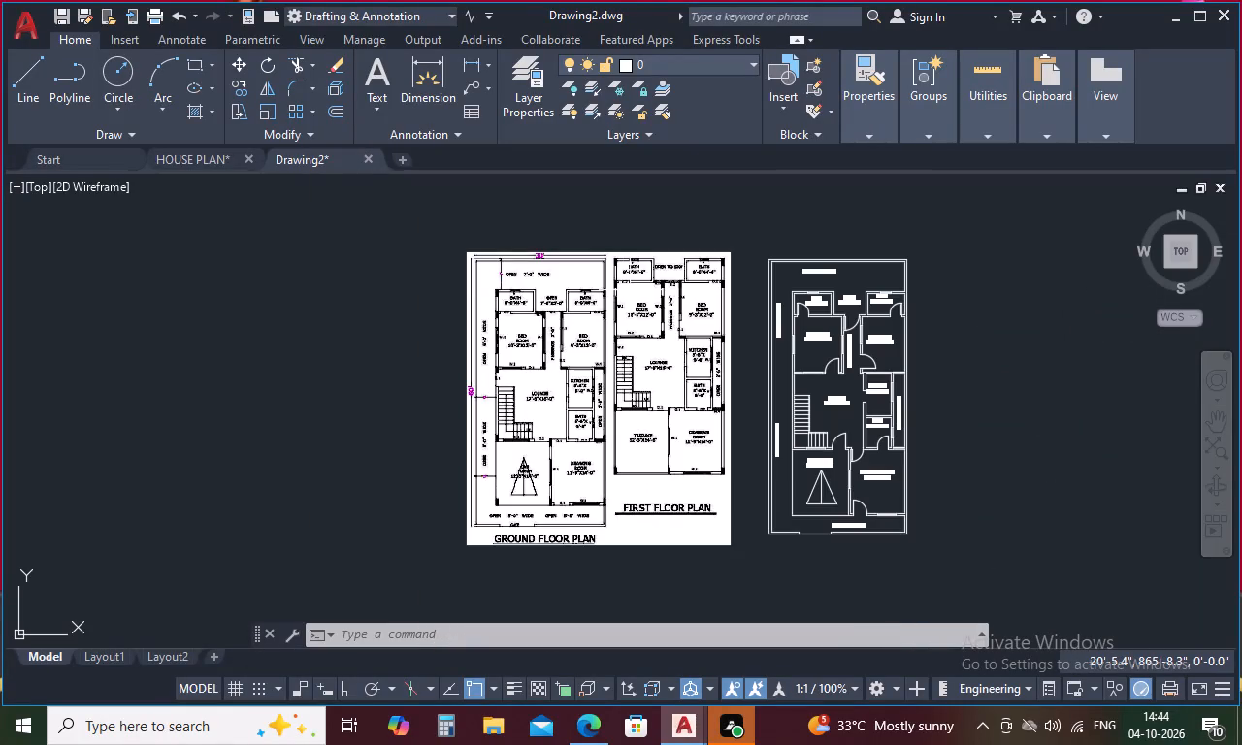
pyautogui.press('Escape')
pyautogui.press('l')
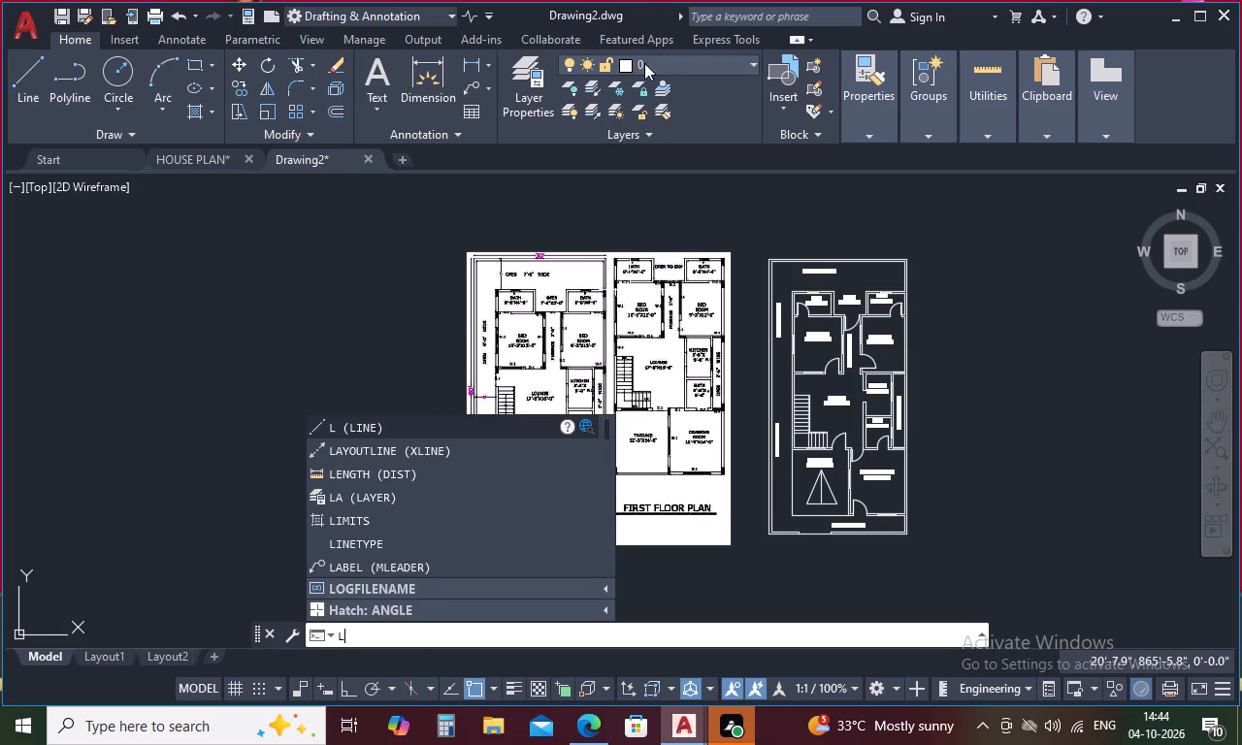
pyautogui.press('Return')
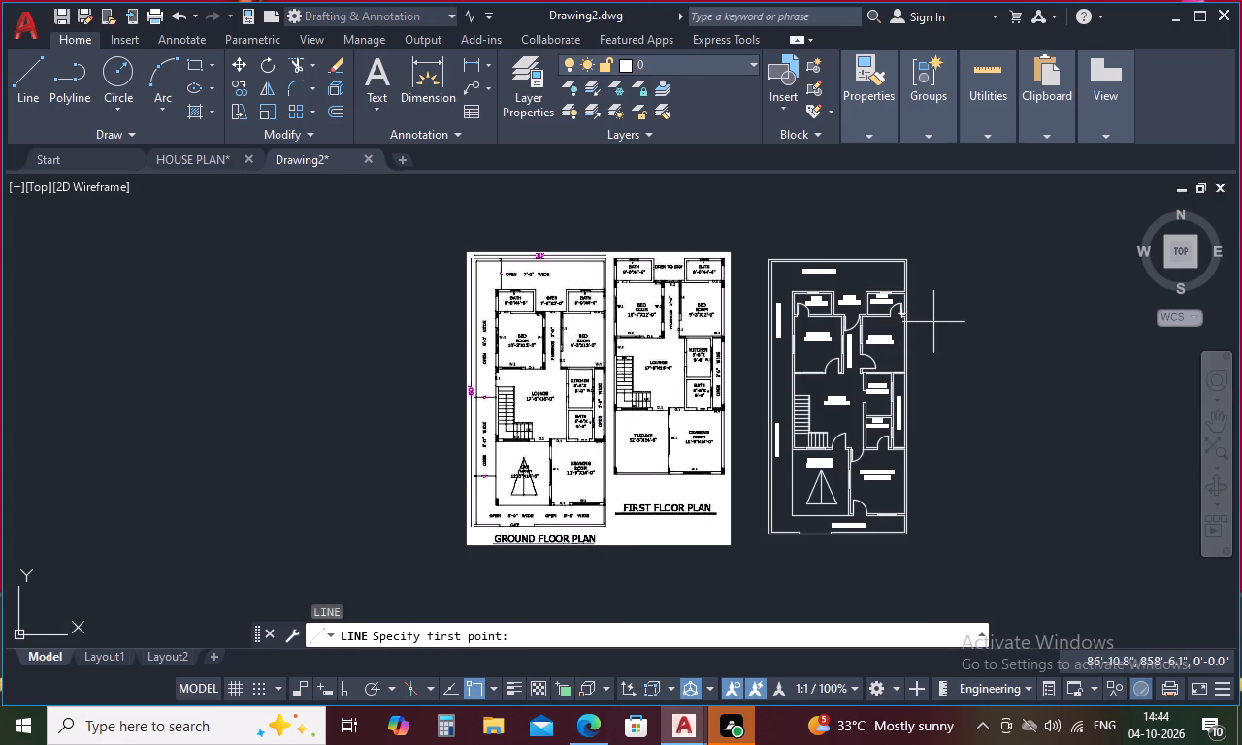
pyautogui.scroll(-1, 936, 308)
pyautogui.scroll(4, 946, 299)
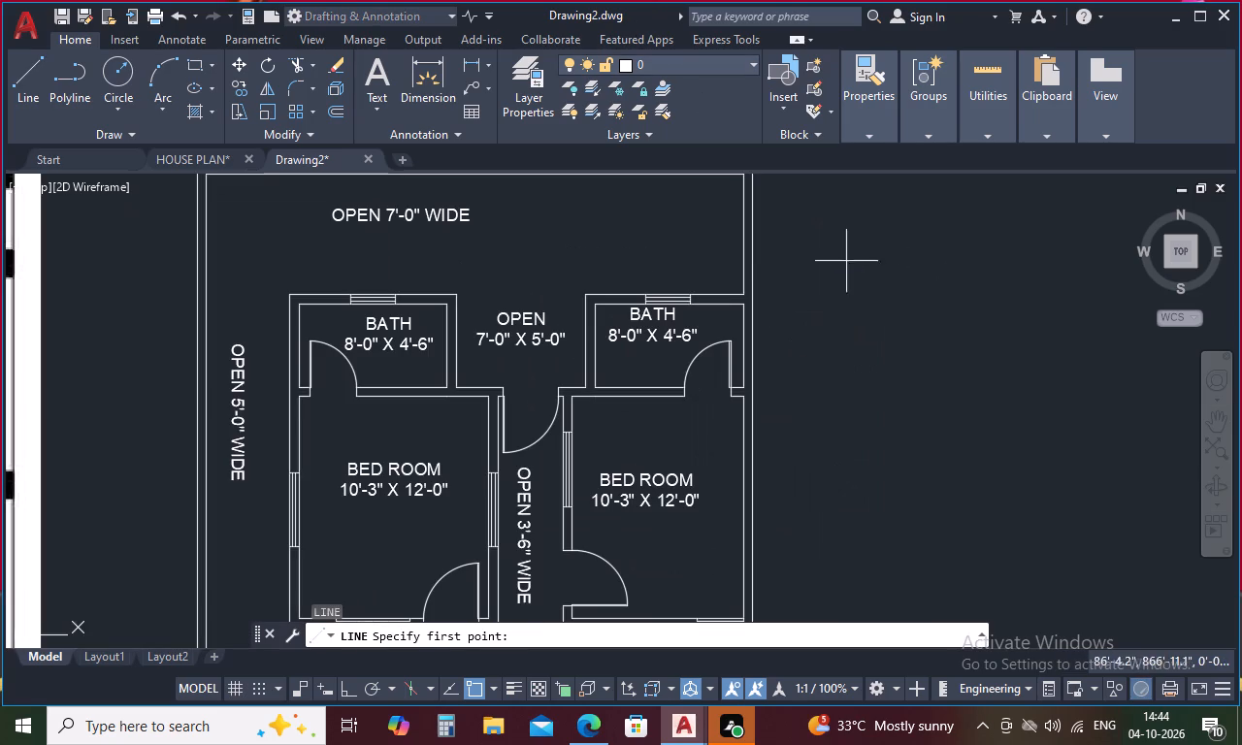
pyautogui.click(787, 265)
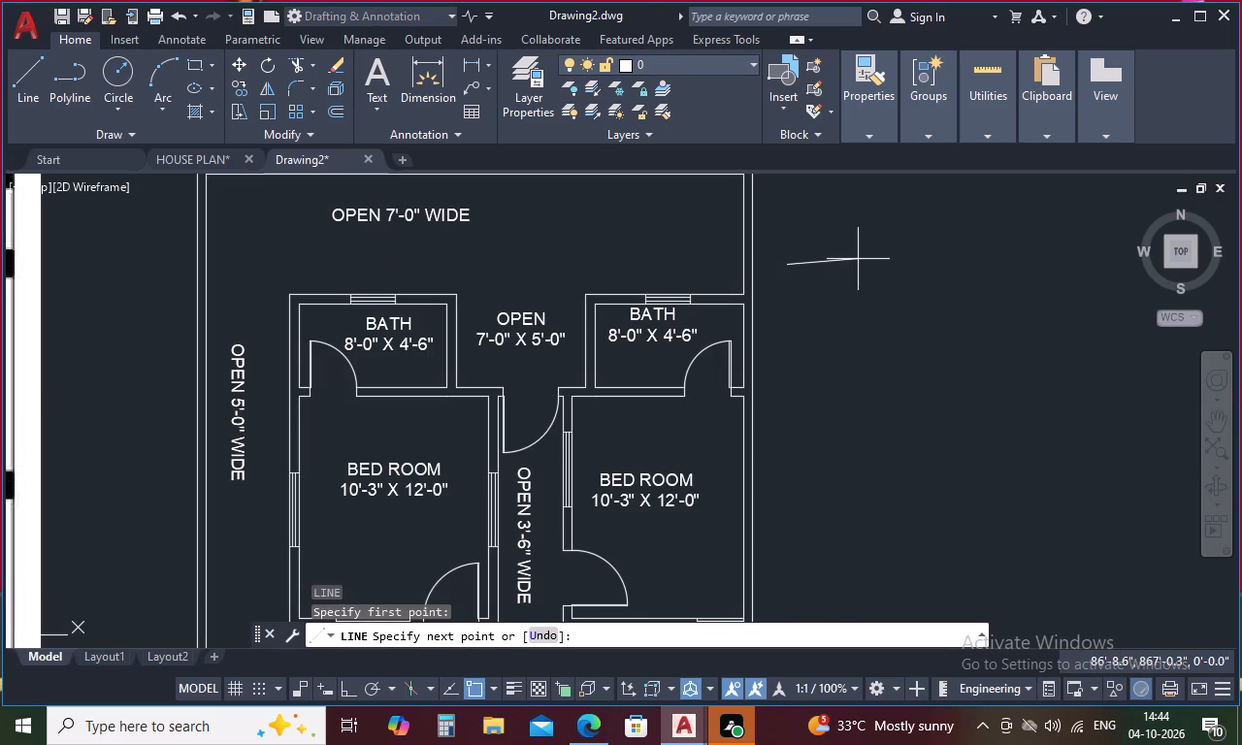
pyautogui.press('F8')
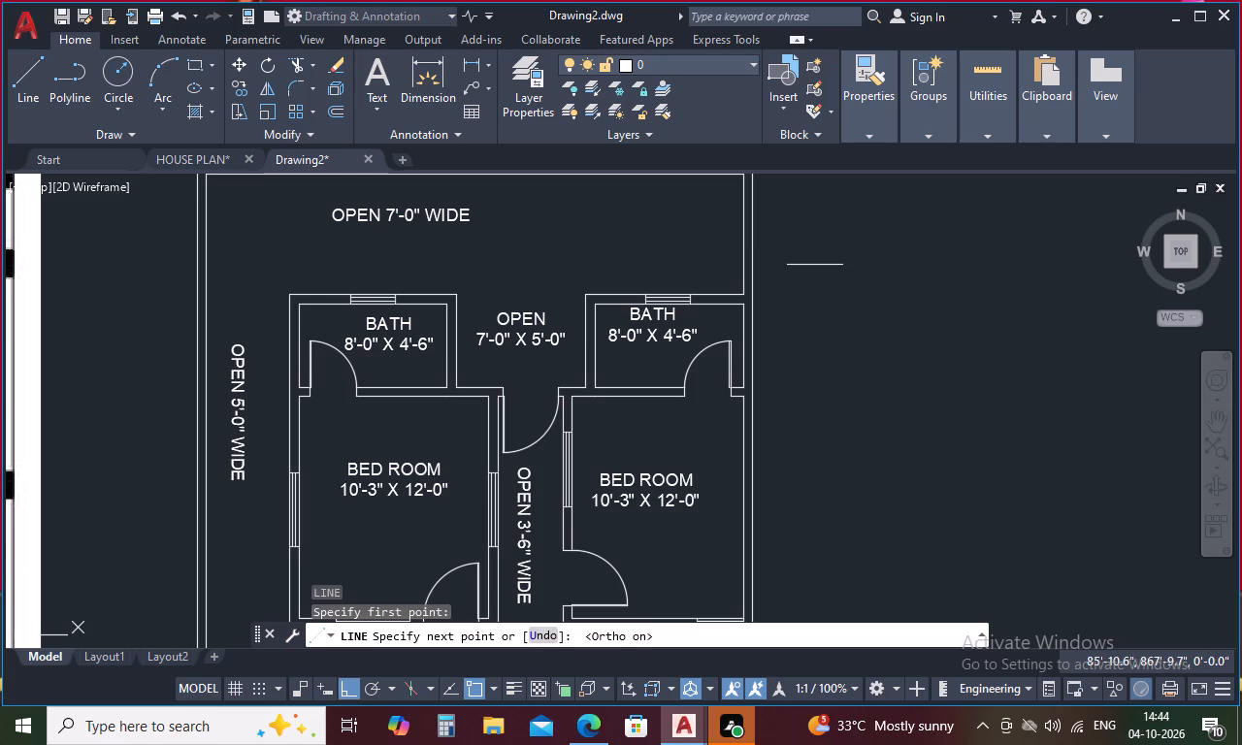
pyautogui.press('6')
pyautogui.press('Return')
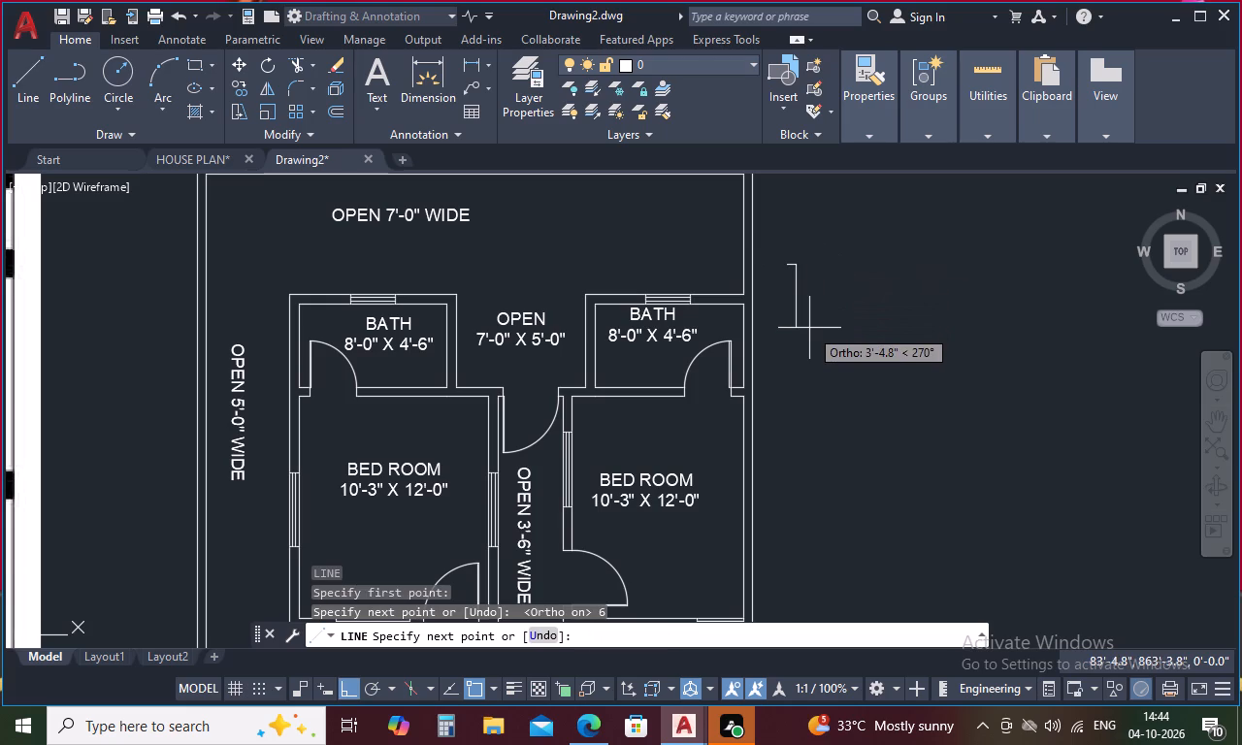
pyautogui.write('12')
pyautogui.press('Return')
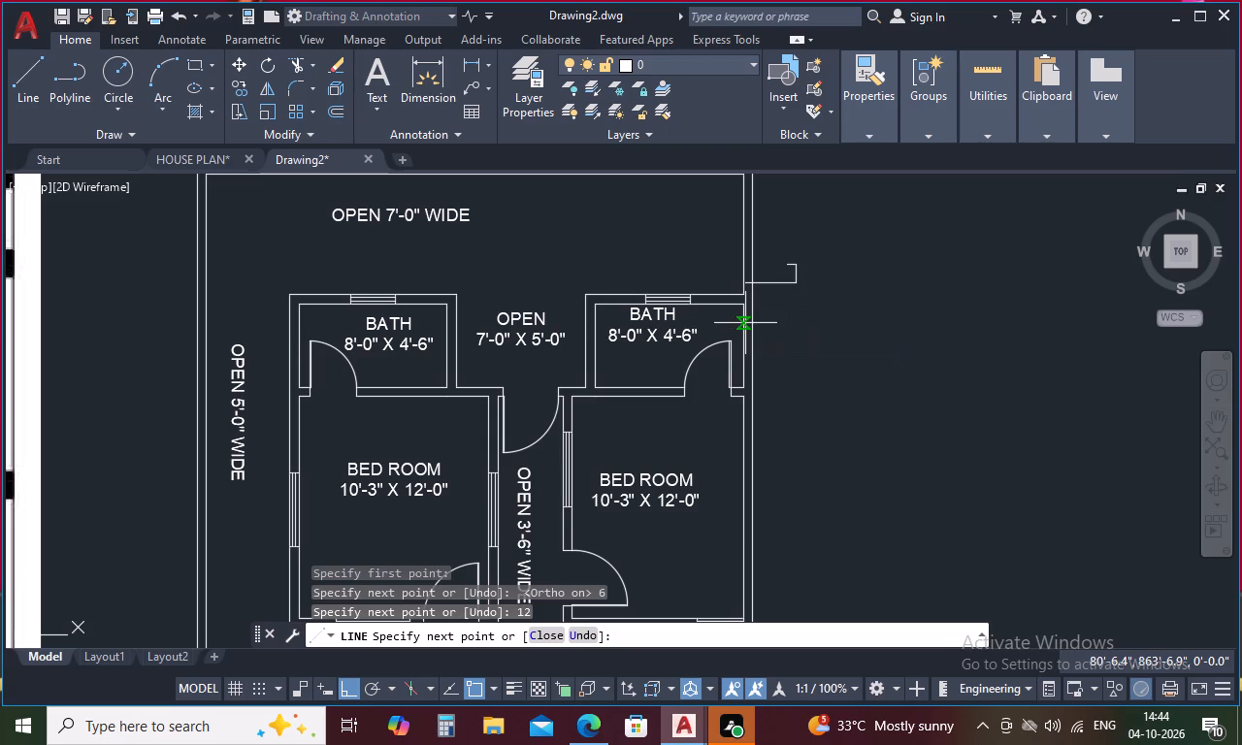
pyautogui.press('6')
pyautogui.press('Return')
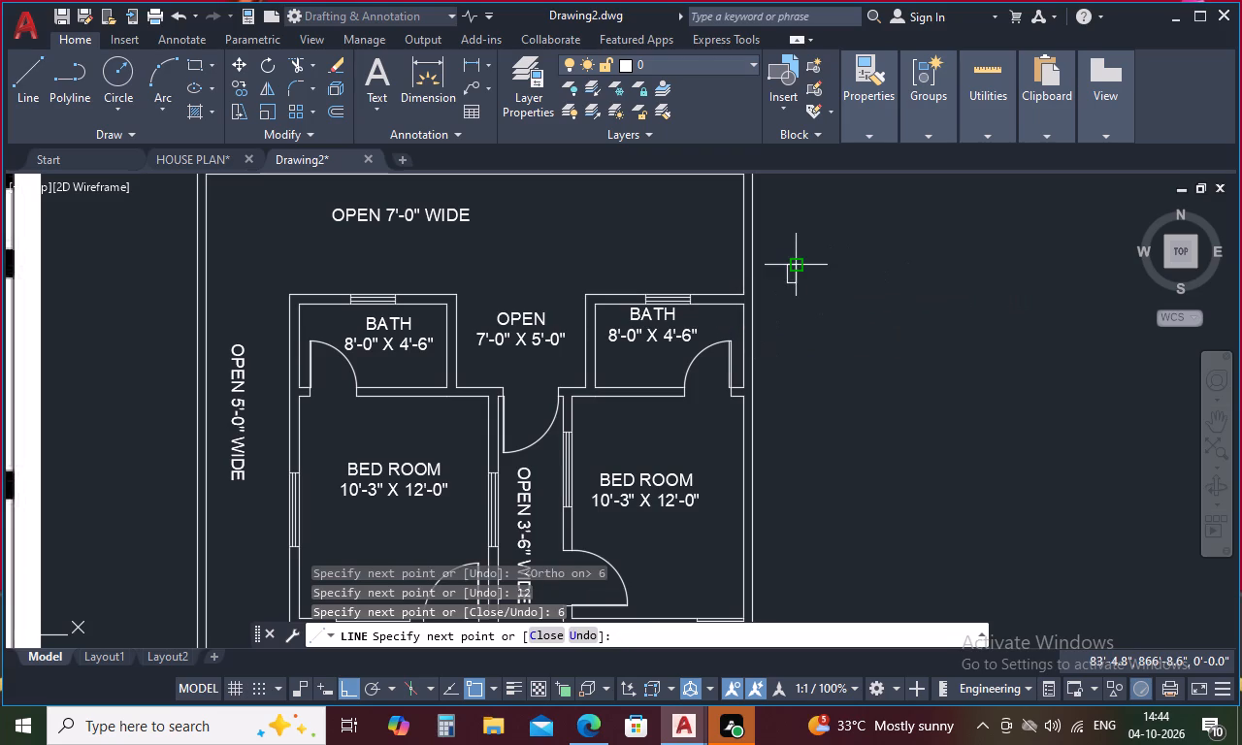
pyautogui.scroll(5, 796, 257)
pyautogui.click(688, 329)
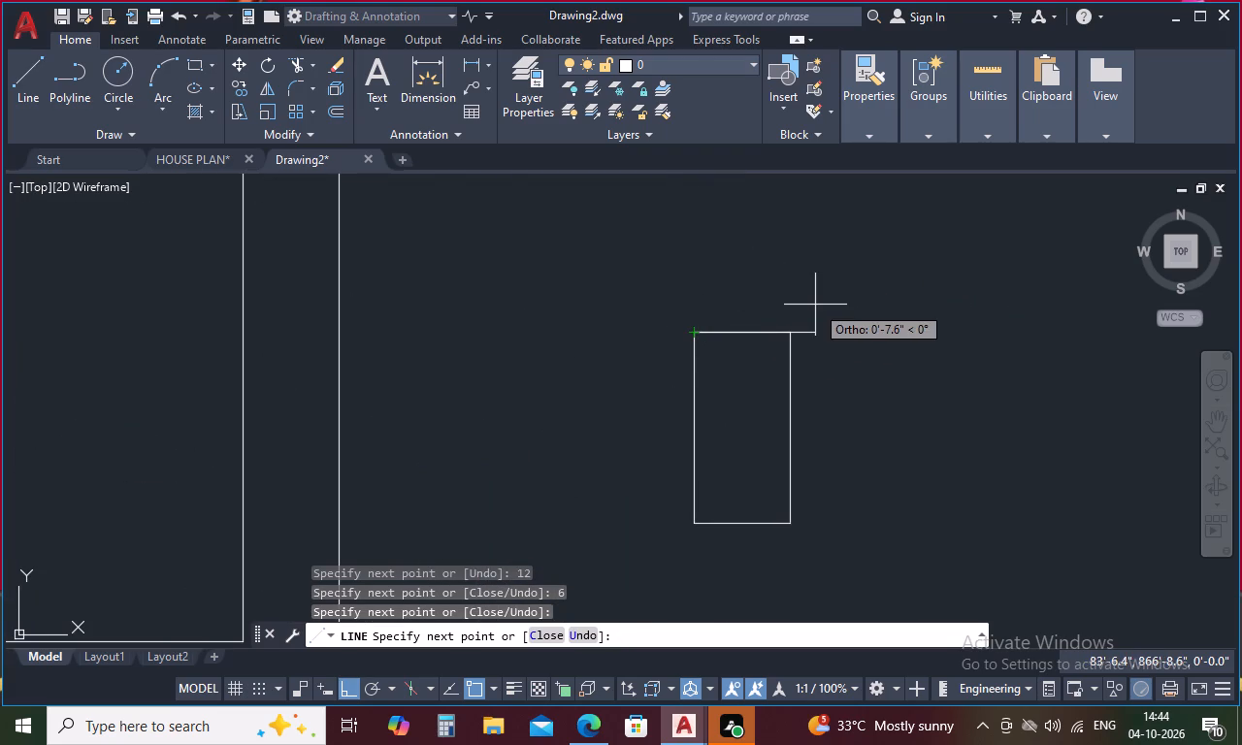
pyautogui.press('space')
# Fill the column rectangle with a Solid hatch.
pyautogui.write('H')
pyautogui.press('space')
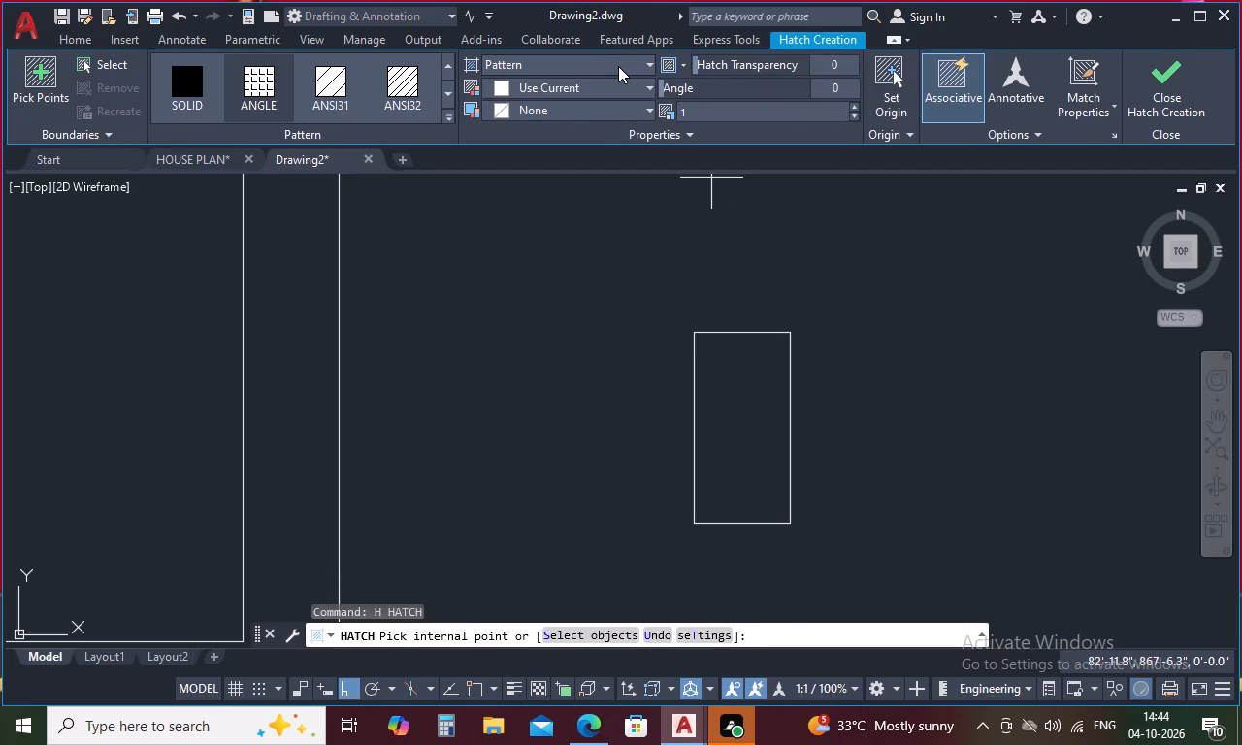
pyautogui.click(618, 66)
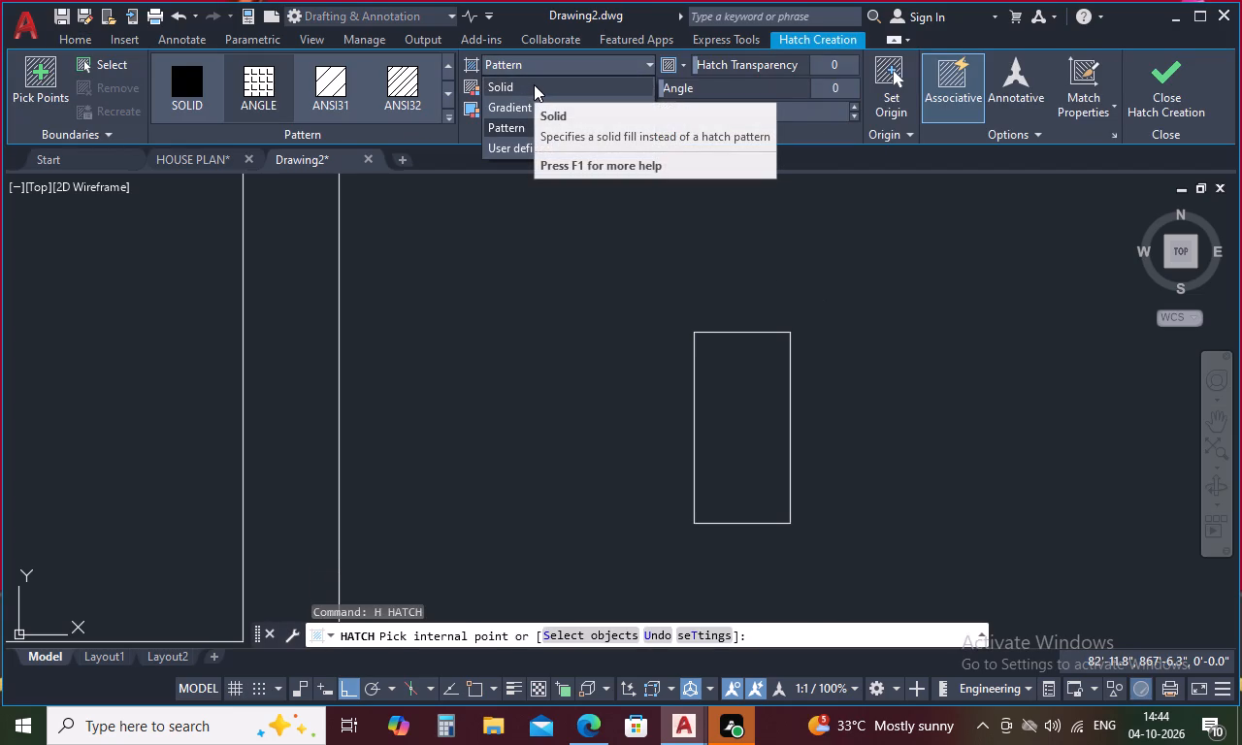
pyautogui.click(534, 84)
pyautogui.click(746, 462)
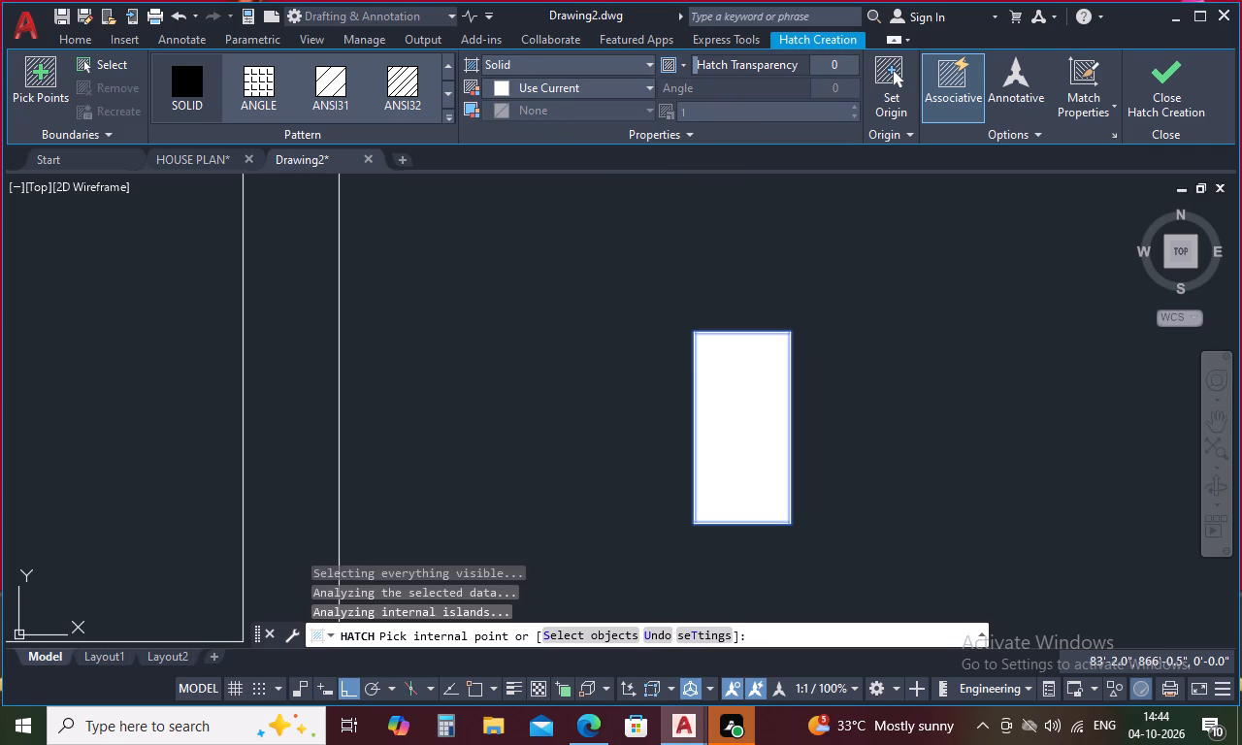
pyautogui.press('space')
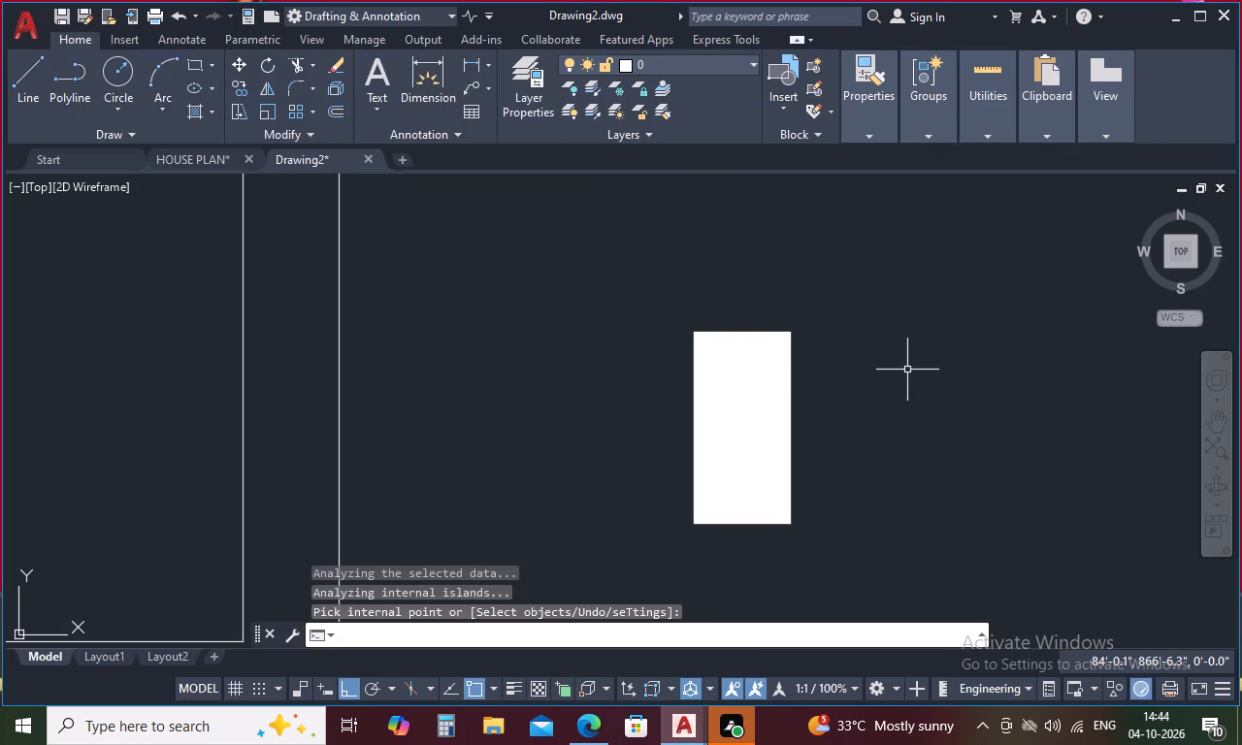
# Group the column's outline lines and its solid hatch into one object.
pyautogui.moveTo(947, 316); pyautogui.dragTo(702, 305)
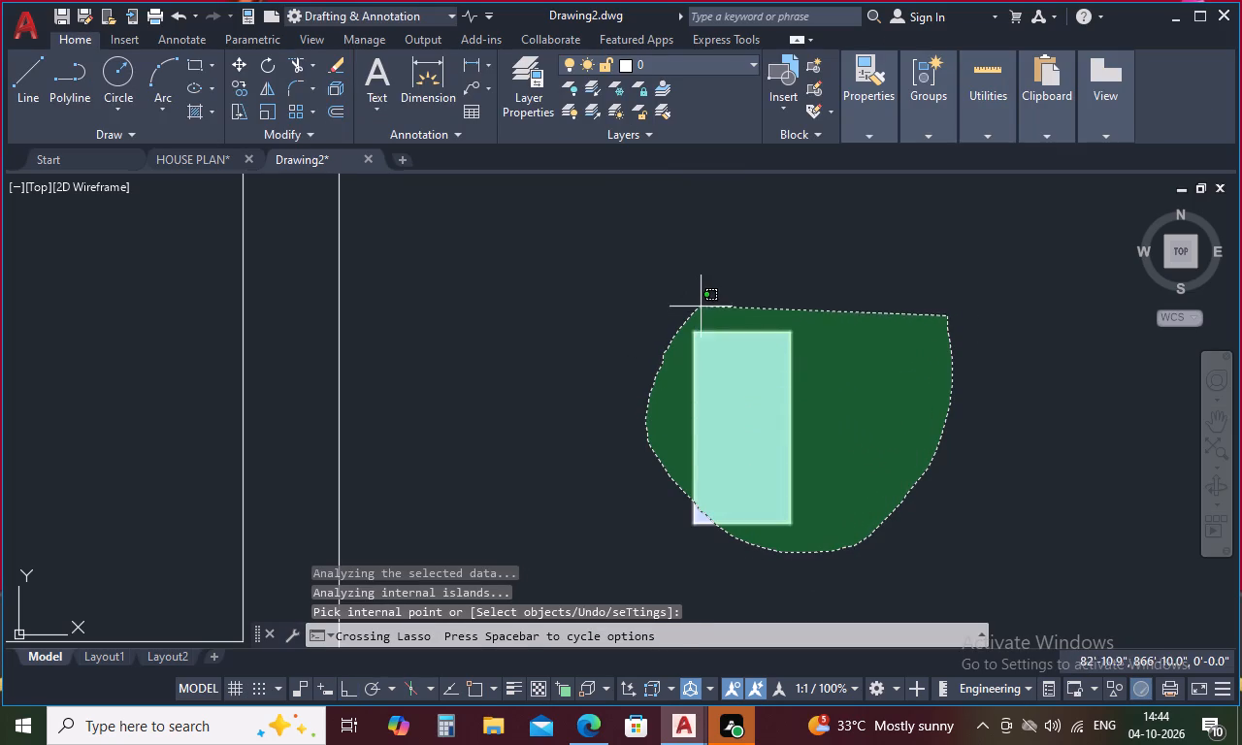
pyautogui.moveTo(702, 305); pyautogui.dragTo(722, 294)
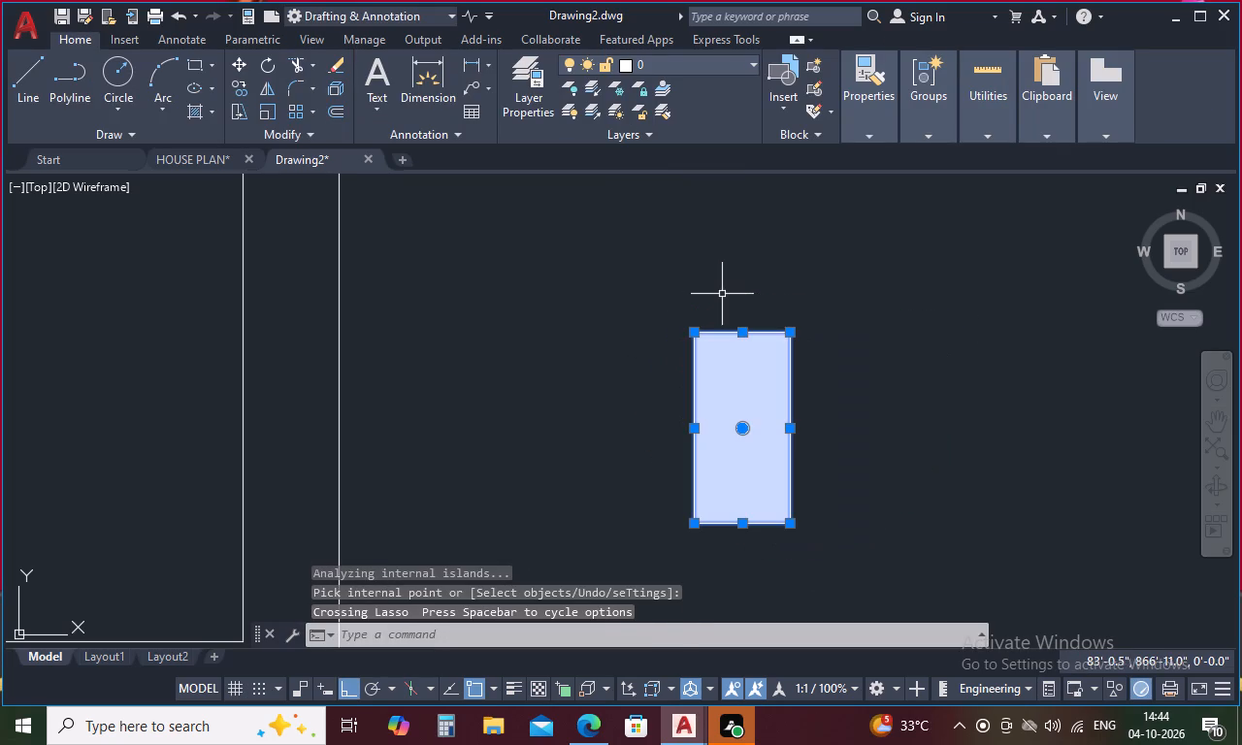
pyautogui.rightClick(880, 340)
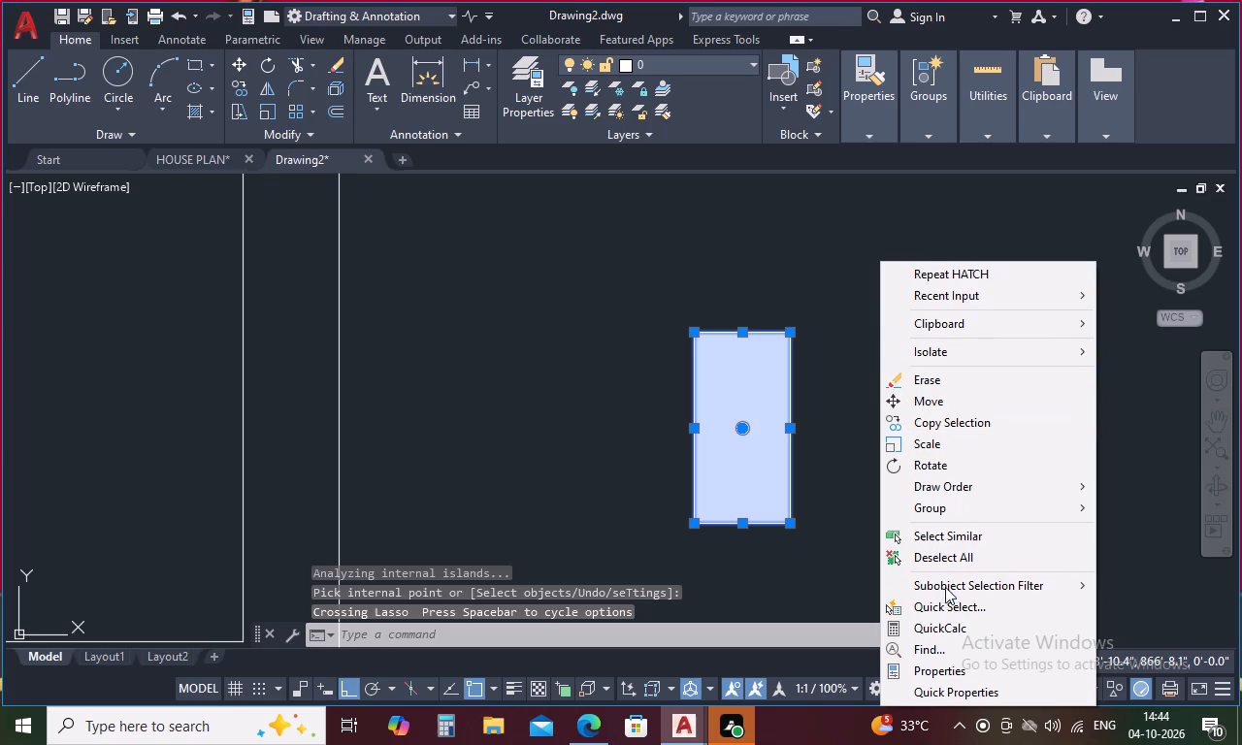
pyautogui.click(954, 516)
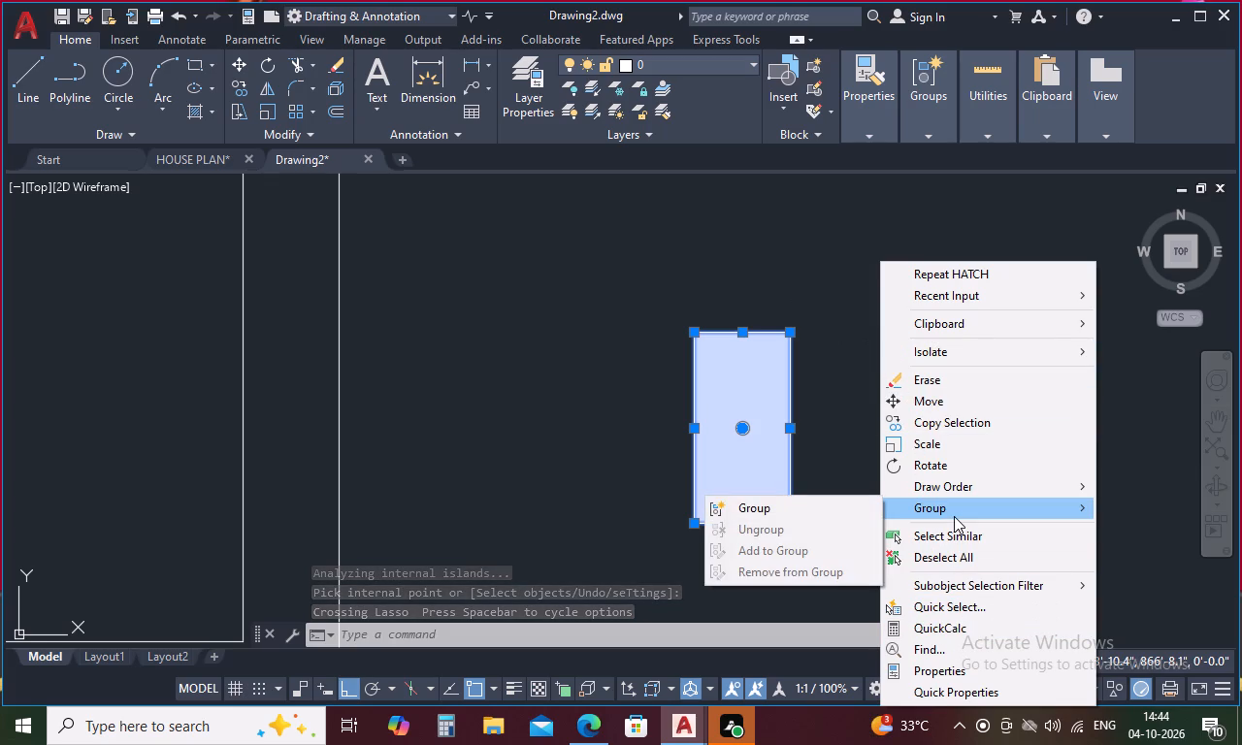
pyautogui.click(800, 504)
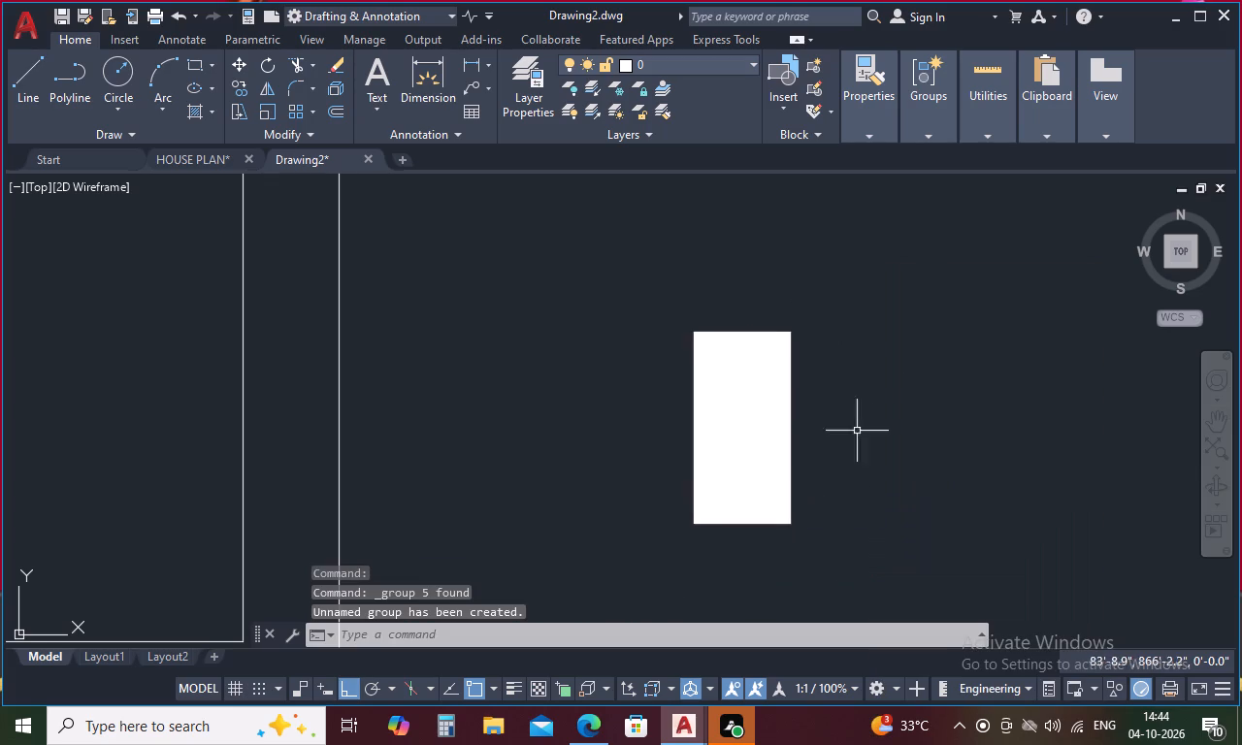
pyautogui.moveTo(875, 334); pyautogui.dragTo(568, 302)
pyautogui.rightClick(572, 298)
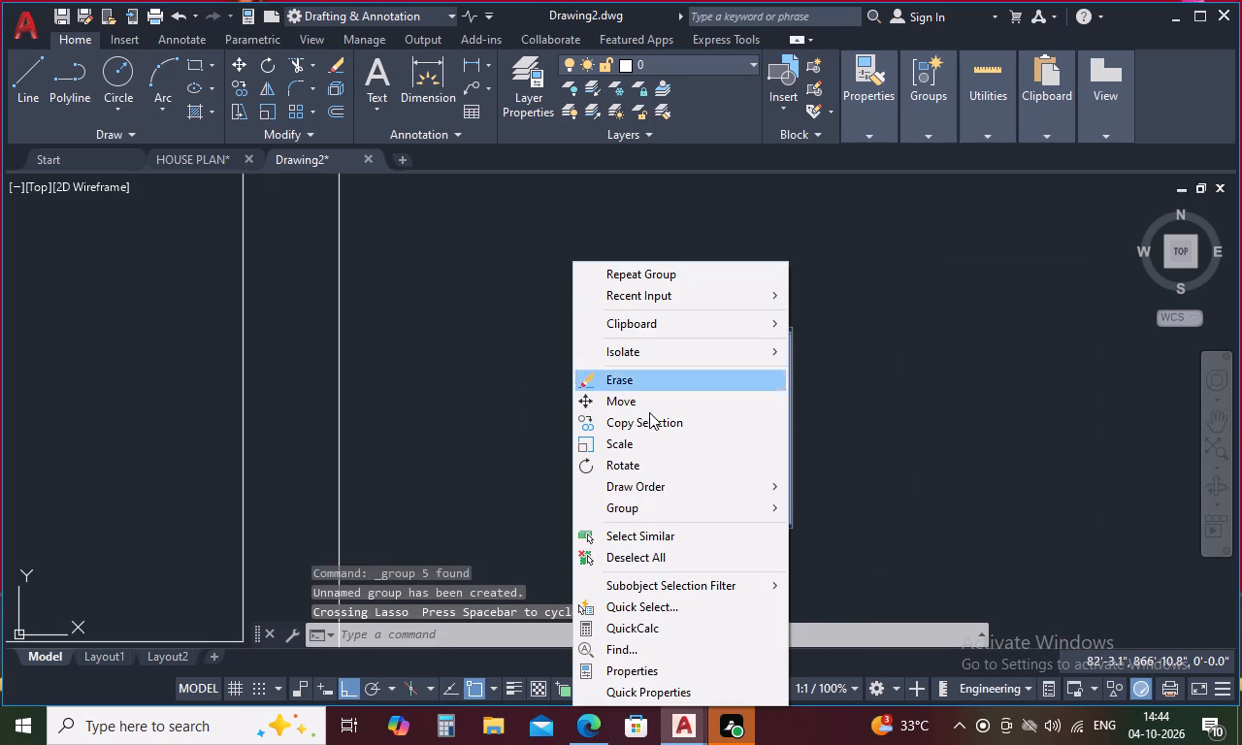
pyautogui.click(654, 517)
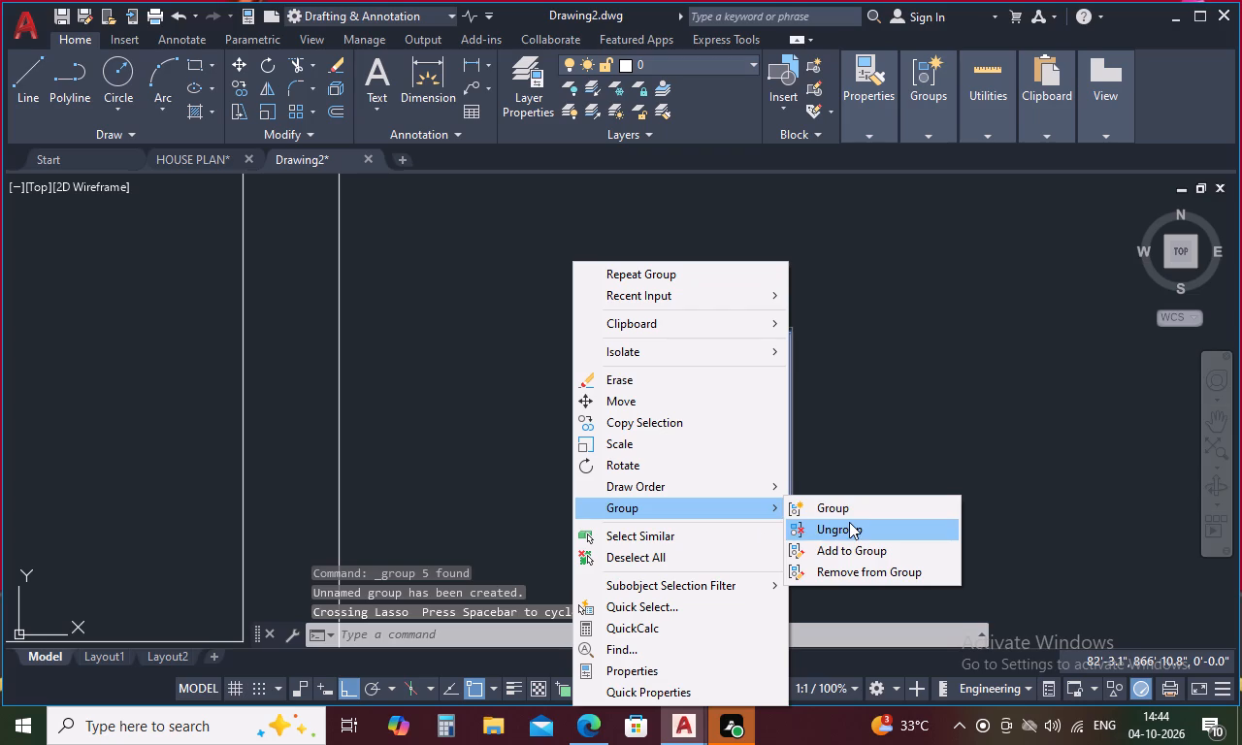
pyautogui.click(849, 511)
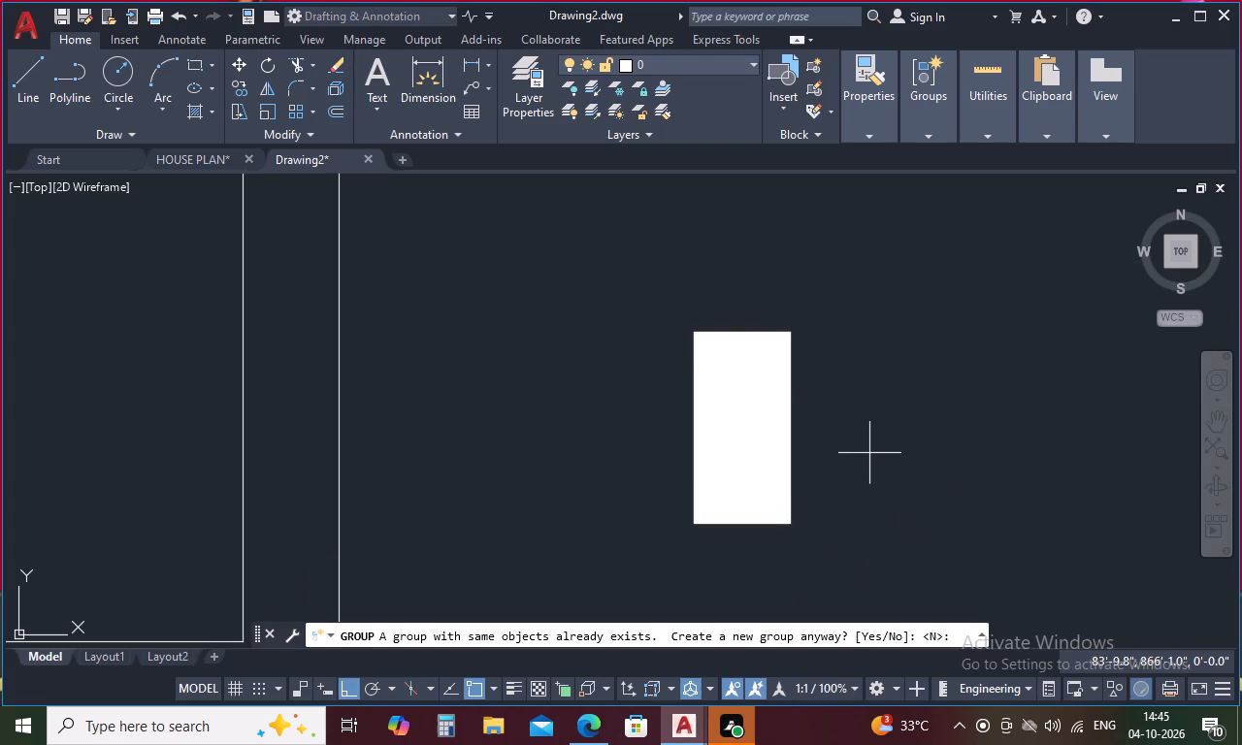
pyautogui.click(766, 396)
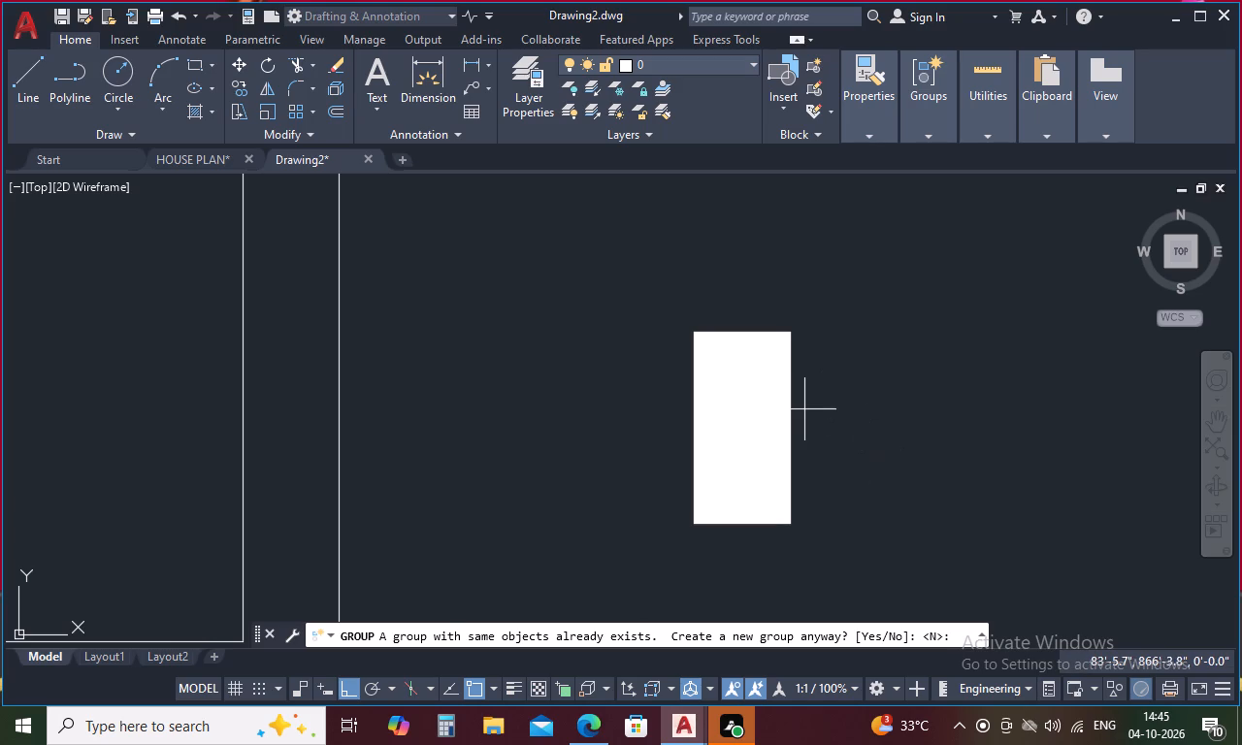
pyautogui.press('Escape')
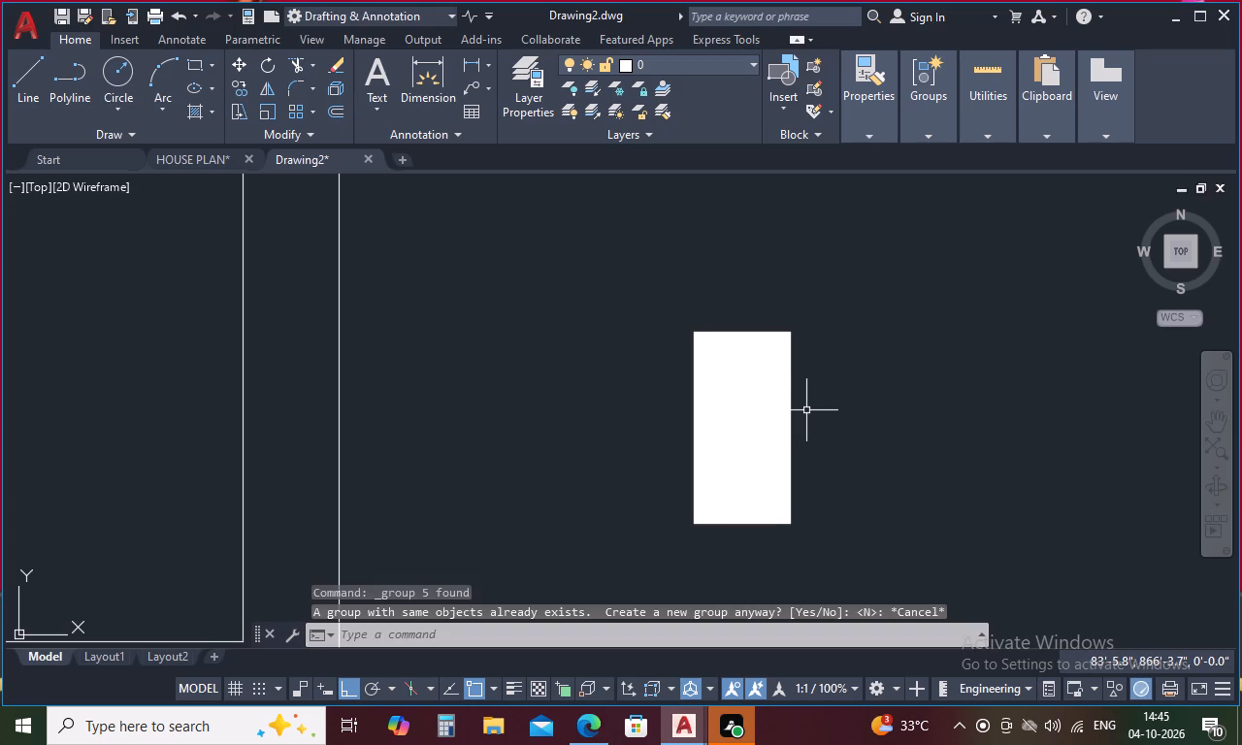
# Move the grouped column by its top-left corner onto the outer top-left wall corner of the left bath in the drawn plan.
pyautogui.click(781, 427)
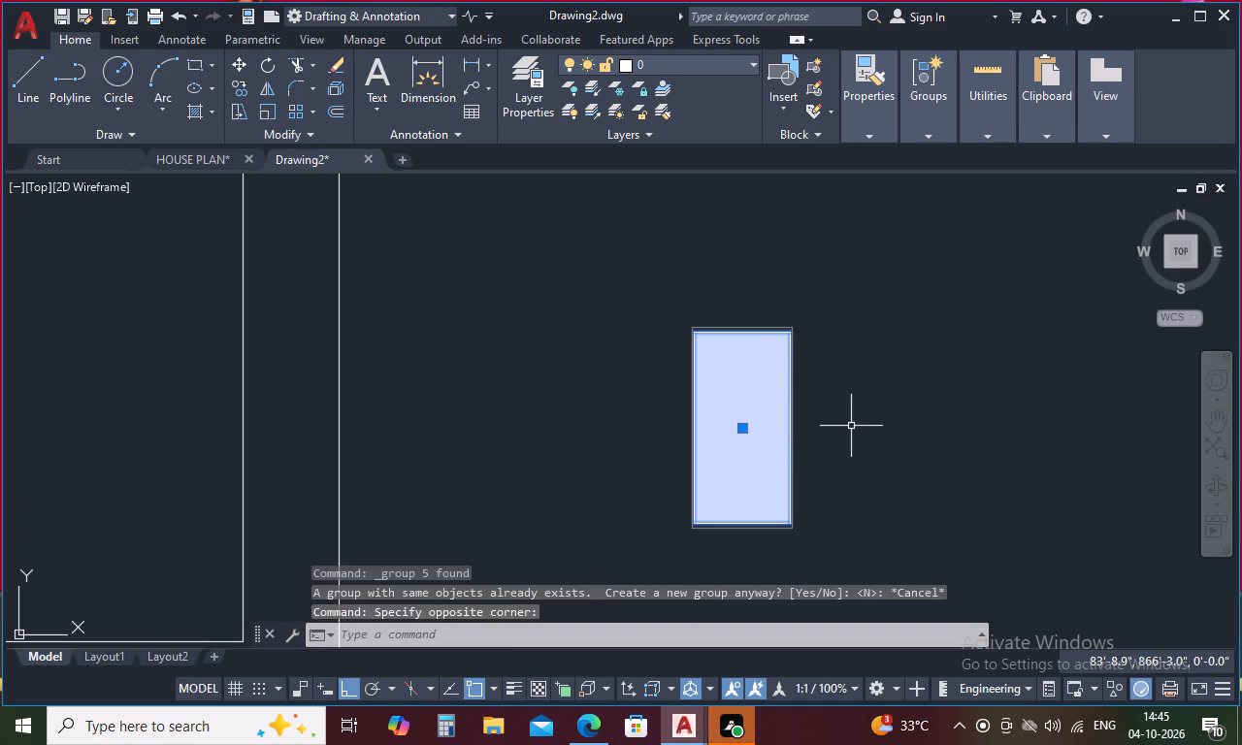
pyautogui.scroll(-6, 824, 444)
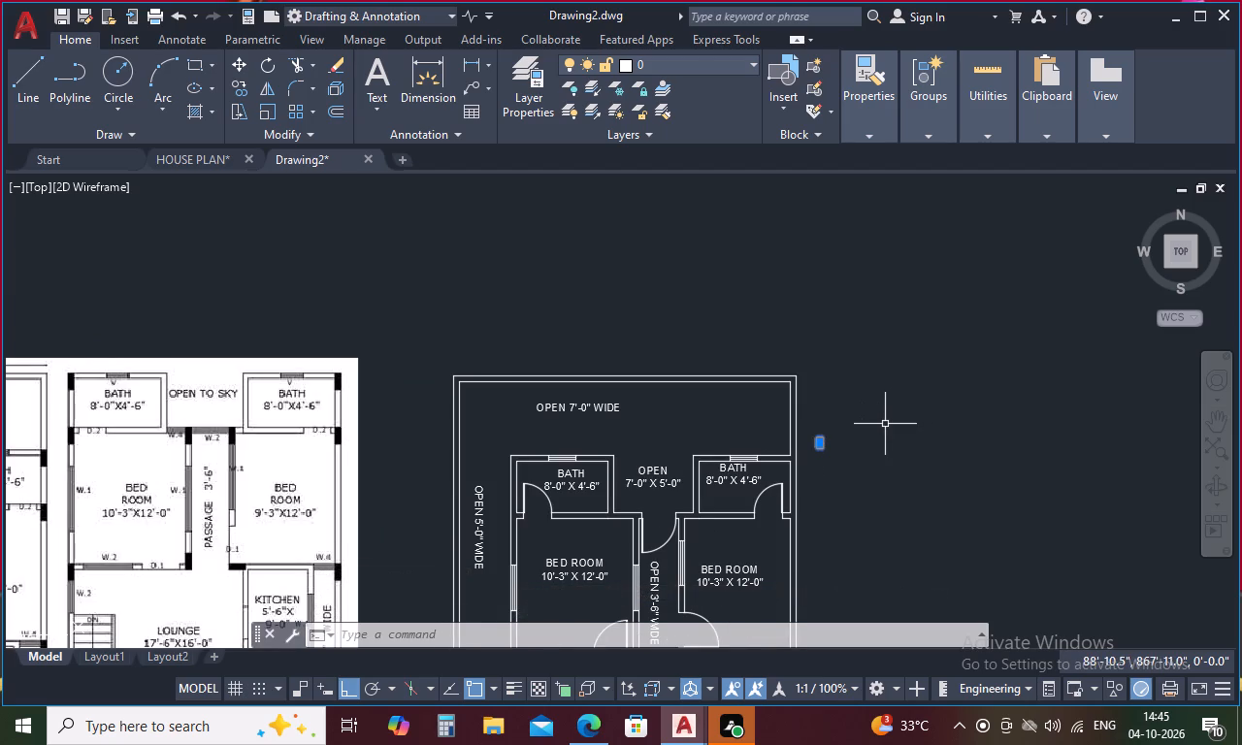
pyautogui.write('M')
pyautogui.press('space')
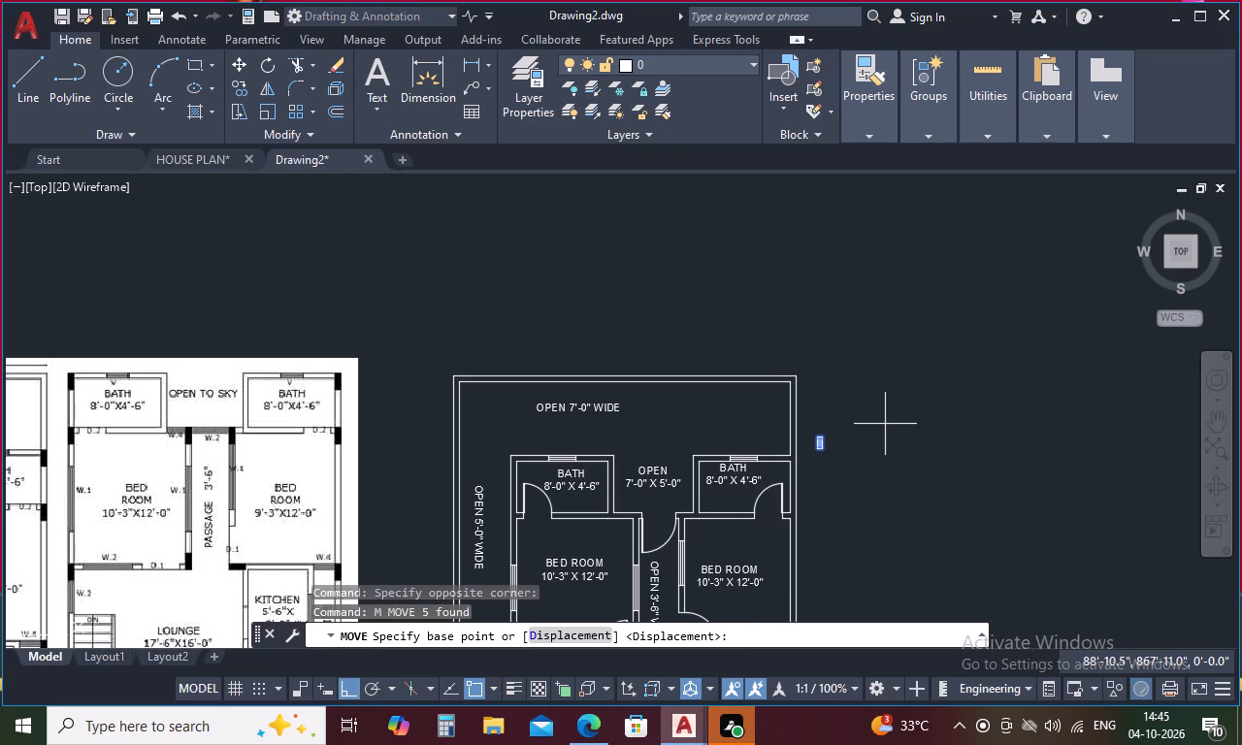
pyautogui.scroll(6, 824, 423)
pyautogui.scroll(-4, 816, 407)
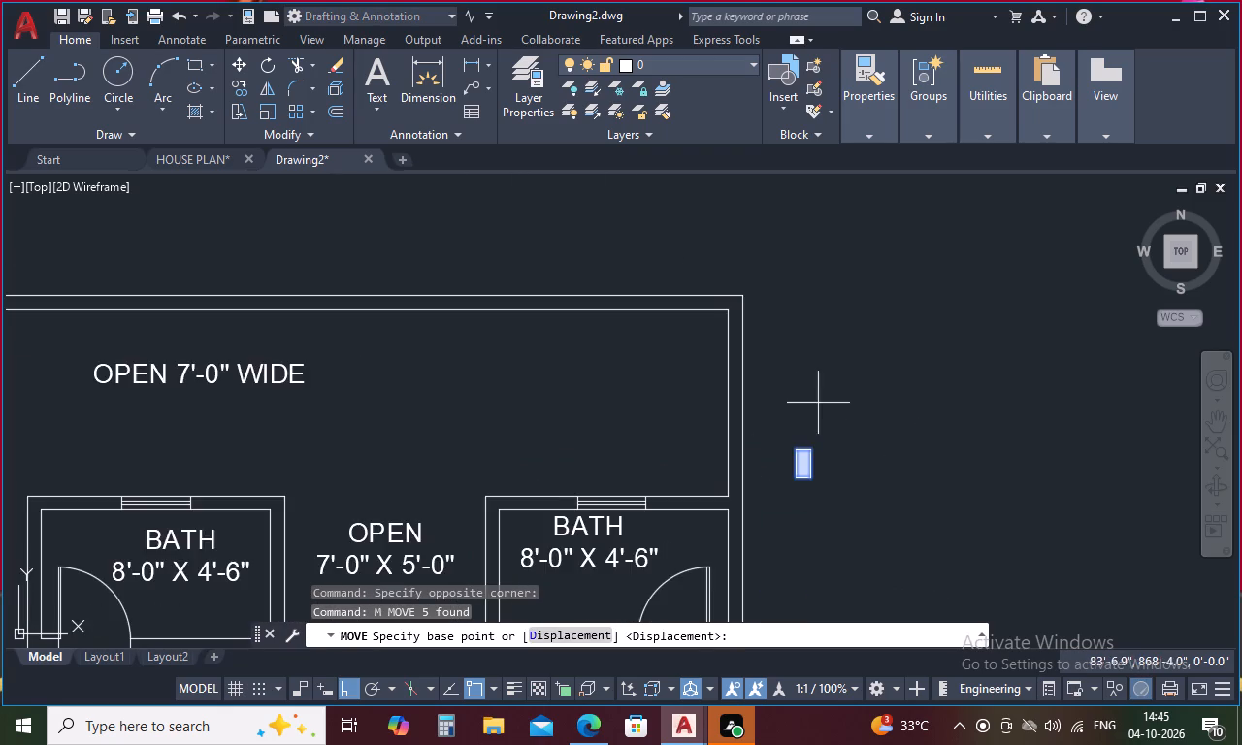
pyautogui.scroll(5, 802, 468)
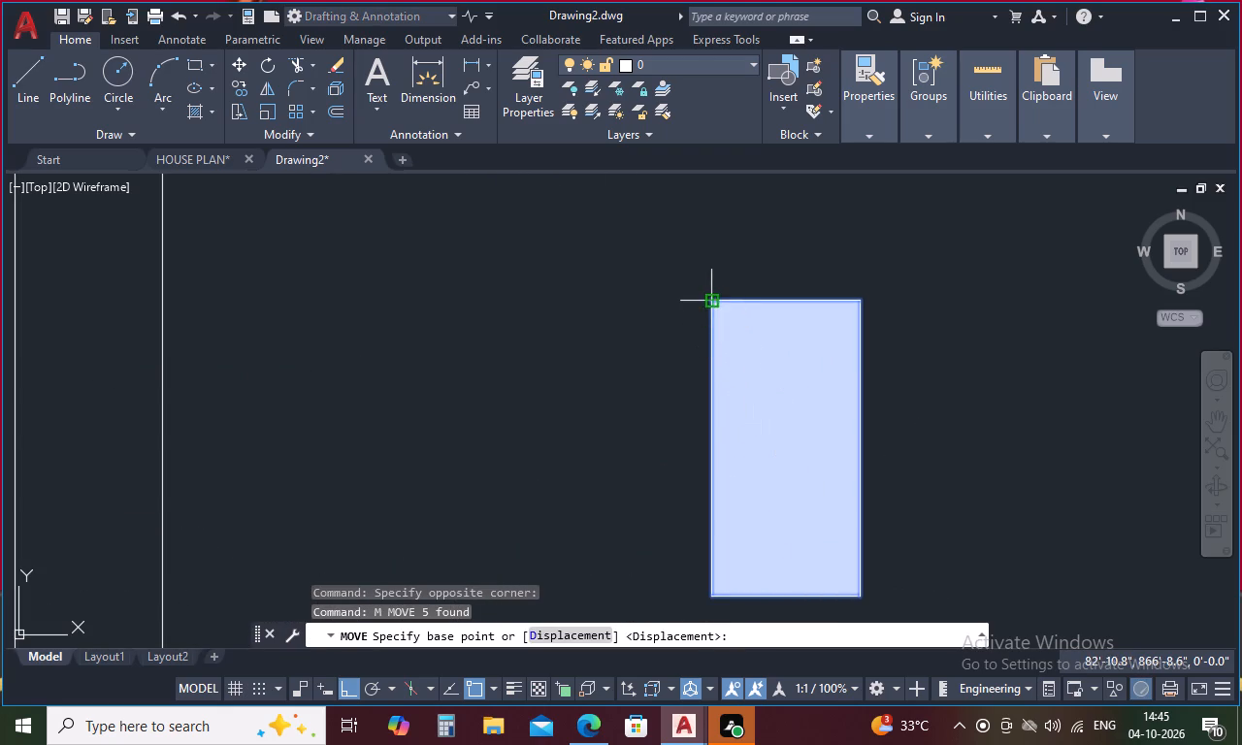
pyautogui.click(713, 307)
pyautogui.scroll(-6, 745, 293)
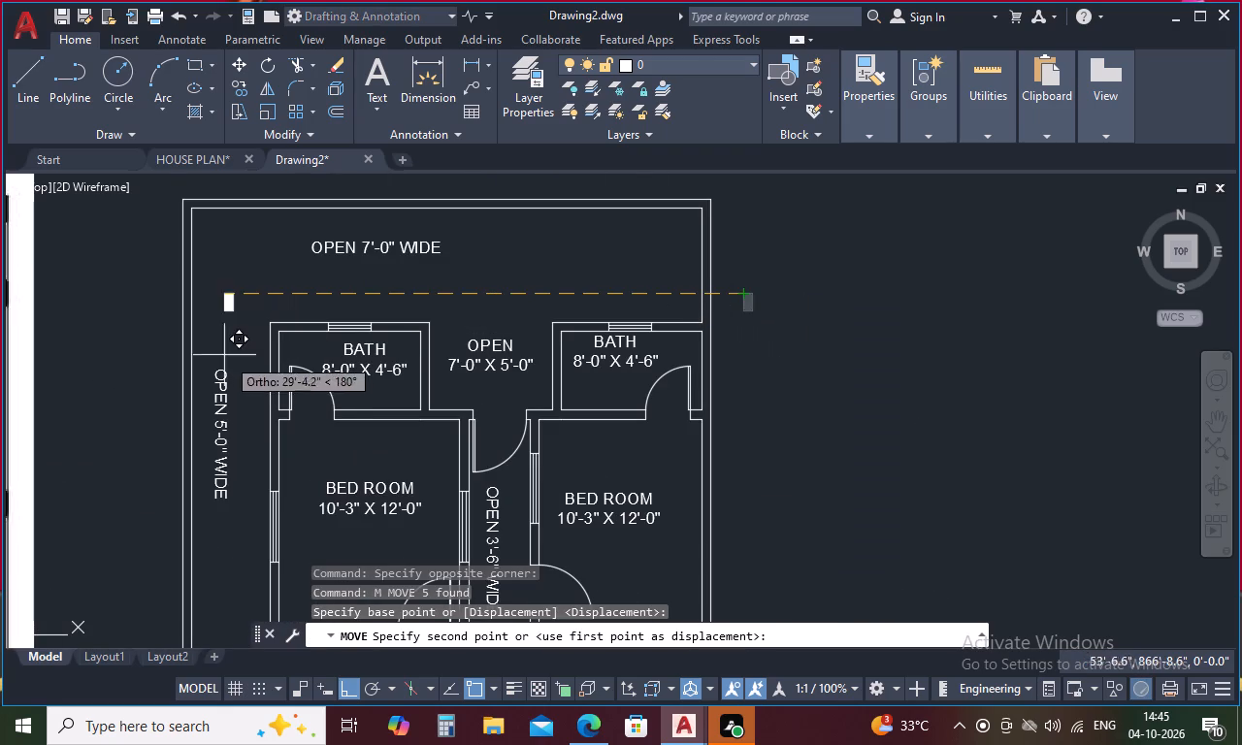
pyautogui.click(269, 329)
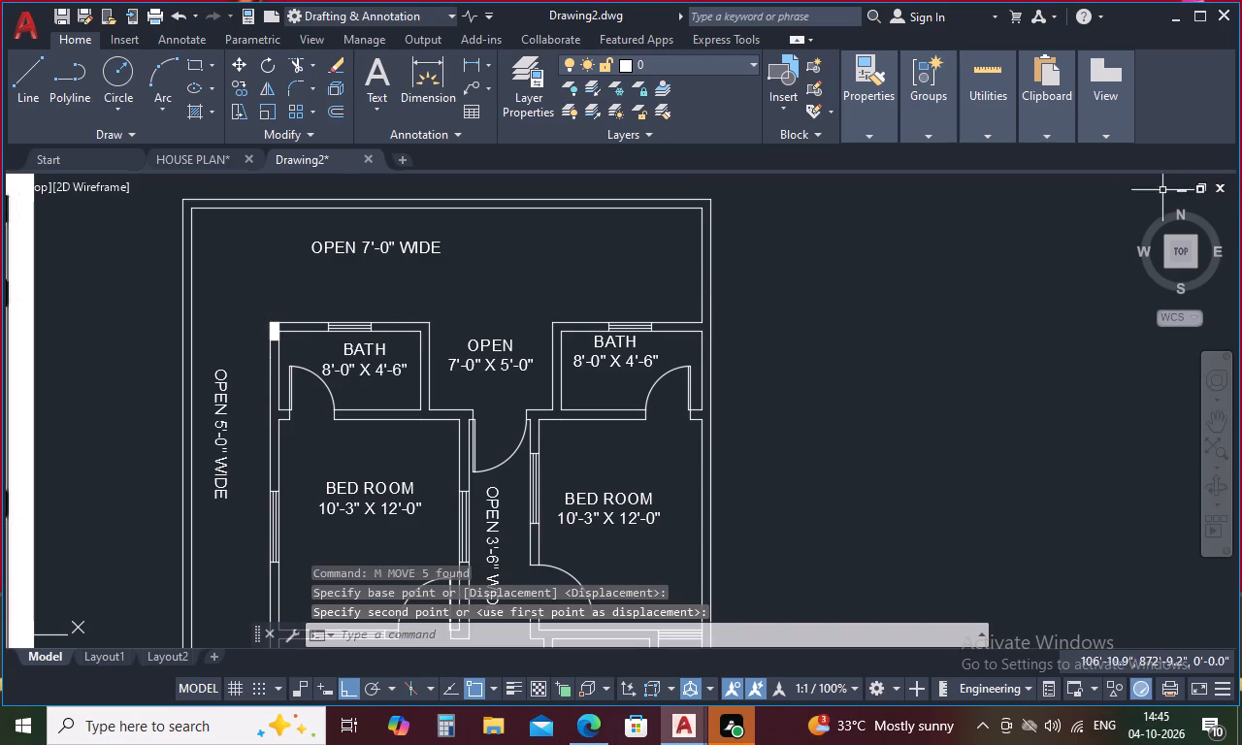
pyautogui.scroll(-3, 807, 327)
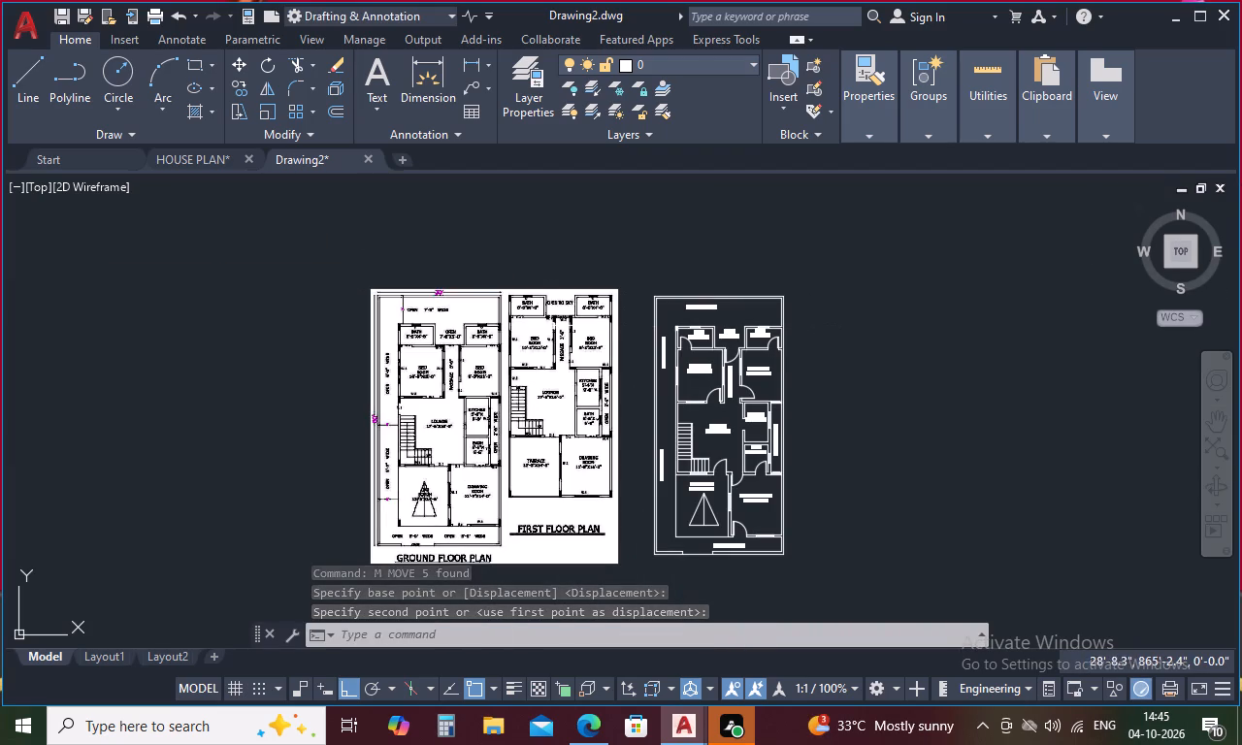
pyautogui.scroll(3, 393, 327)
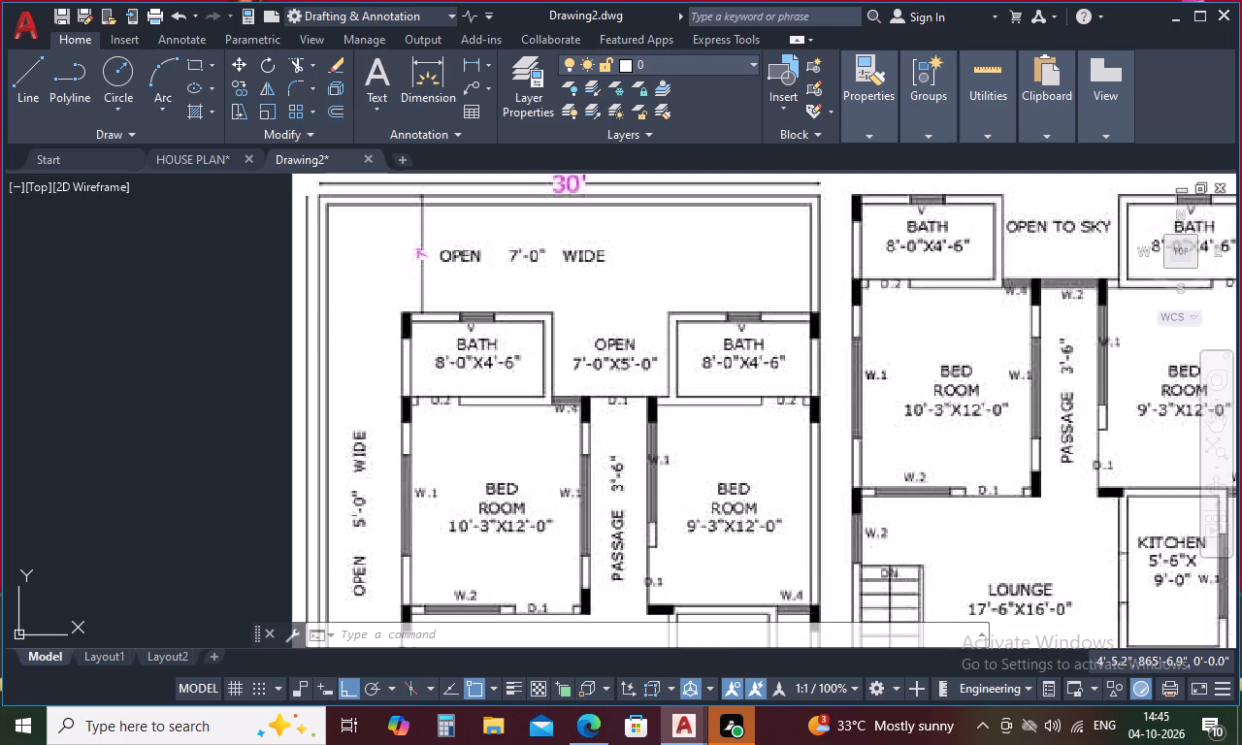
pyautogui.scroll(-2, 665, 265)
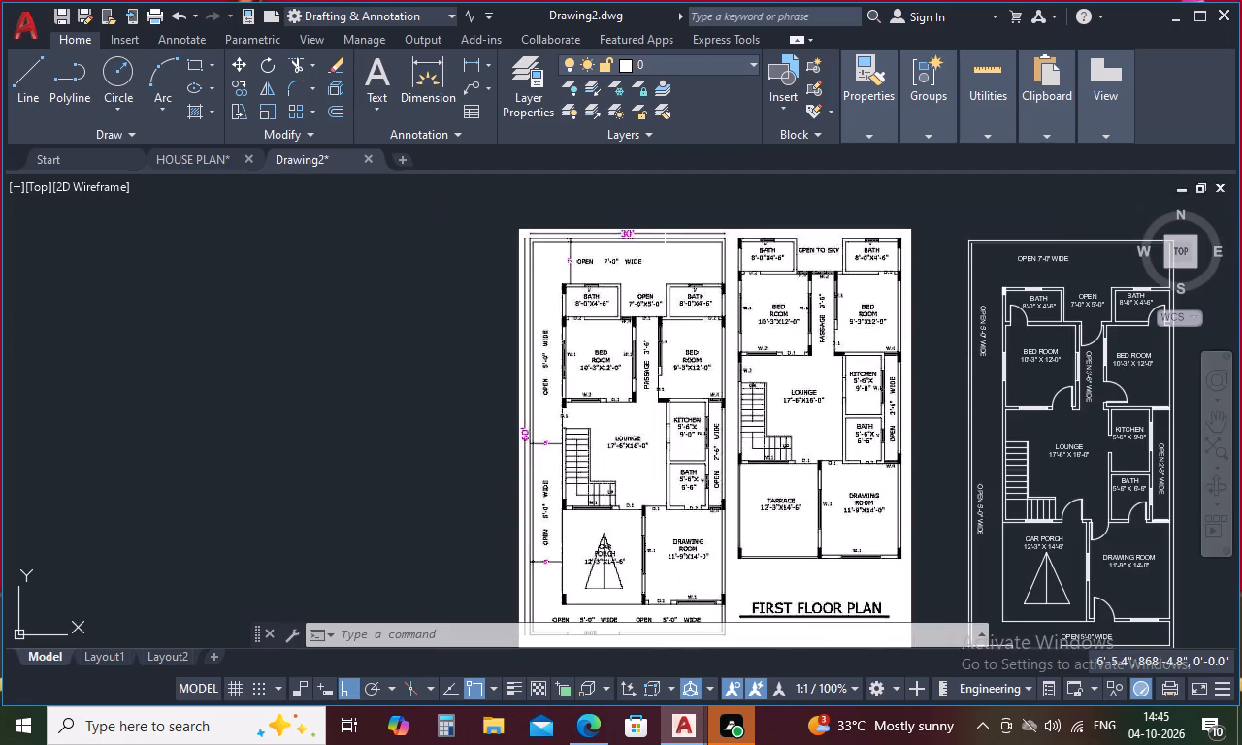
# Examine the column positions around the baths and bedrooms in the reference ground floor plan image.
pyautogui.scroll(-1, 665, 265)
pyautogui.scroll(3, 667, 244)
pyautogui.scroll(-2, 667, 244)
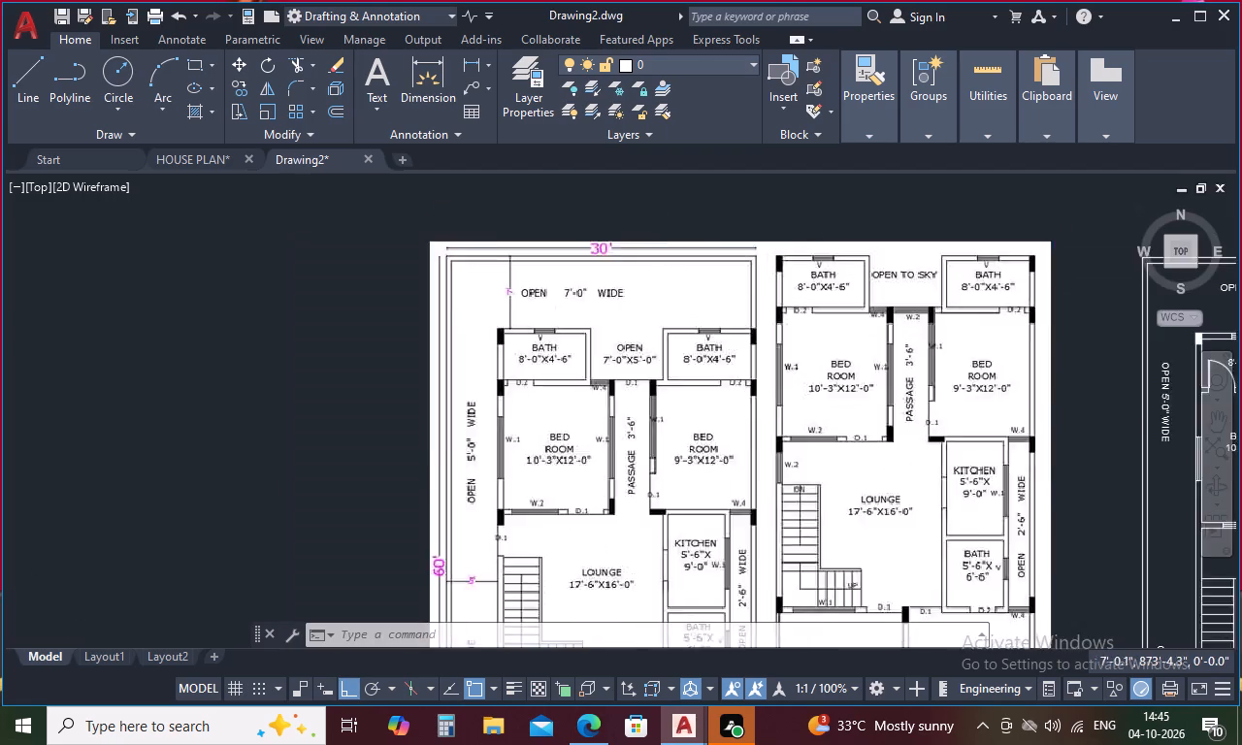
pyautogui.scroll(4, 593, 276)
pyautogui.scroll(-4, 593, 276)
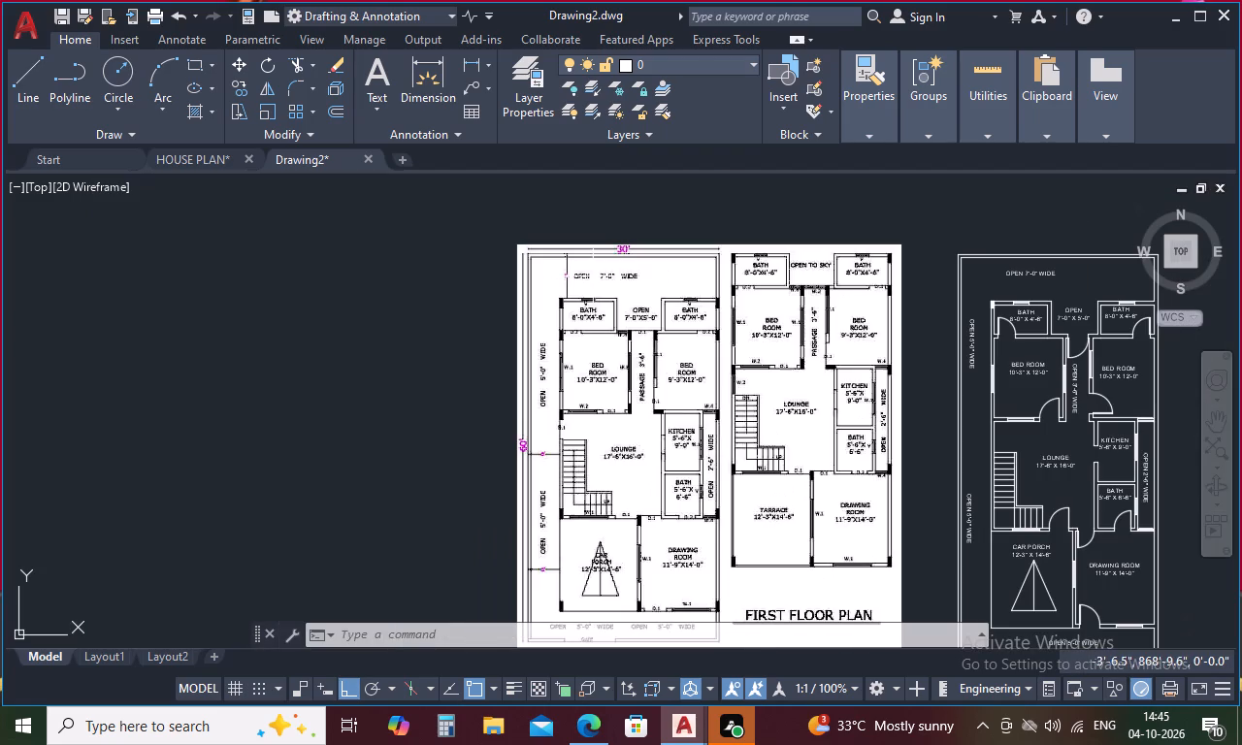
pyautogui.scroll(3, 594, 276)
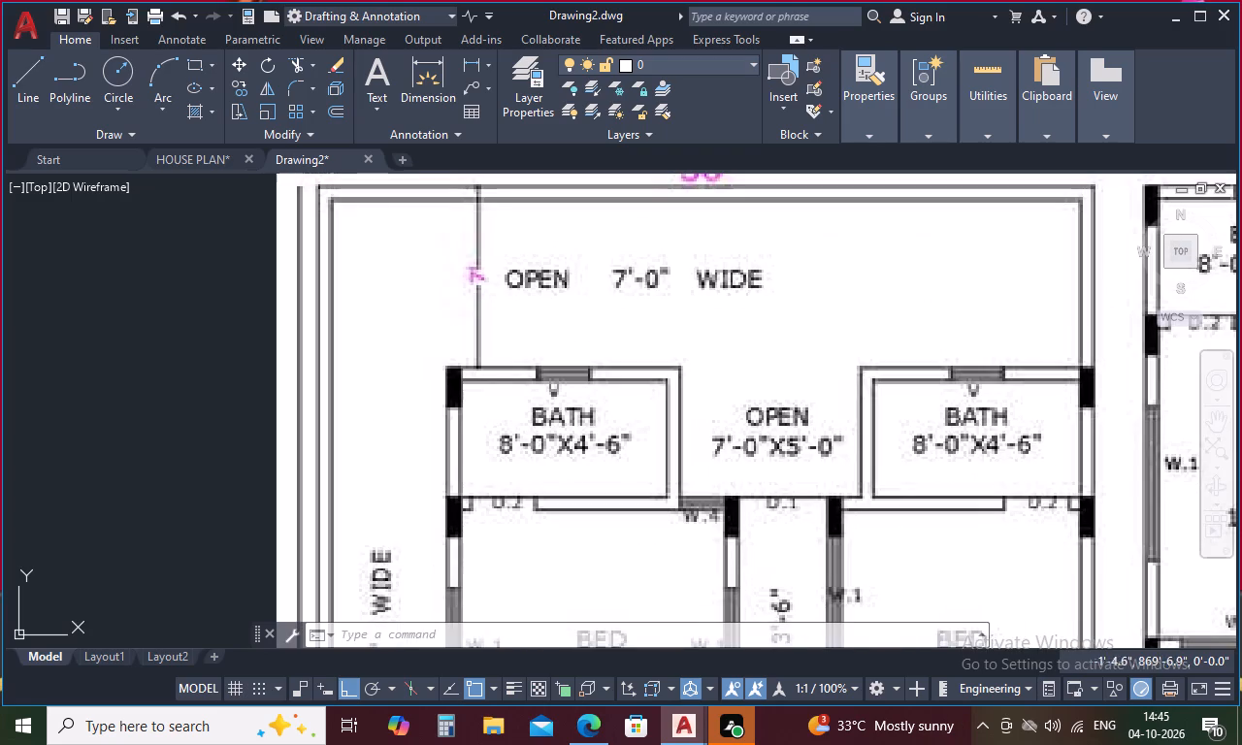
pyautogui.scroll(-2, 557, 138)
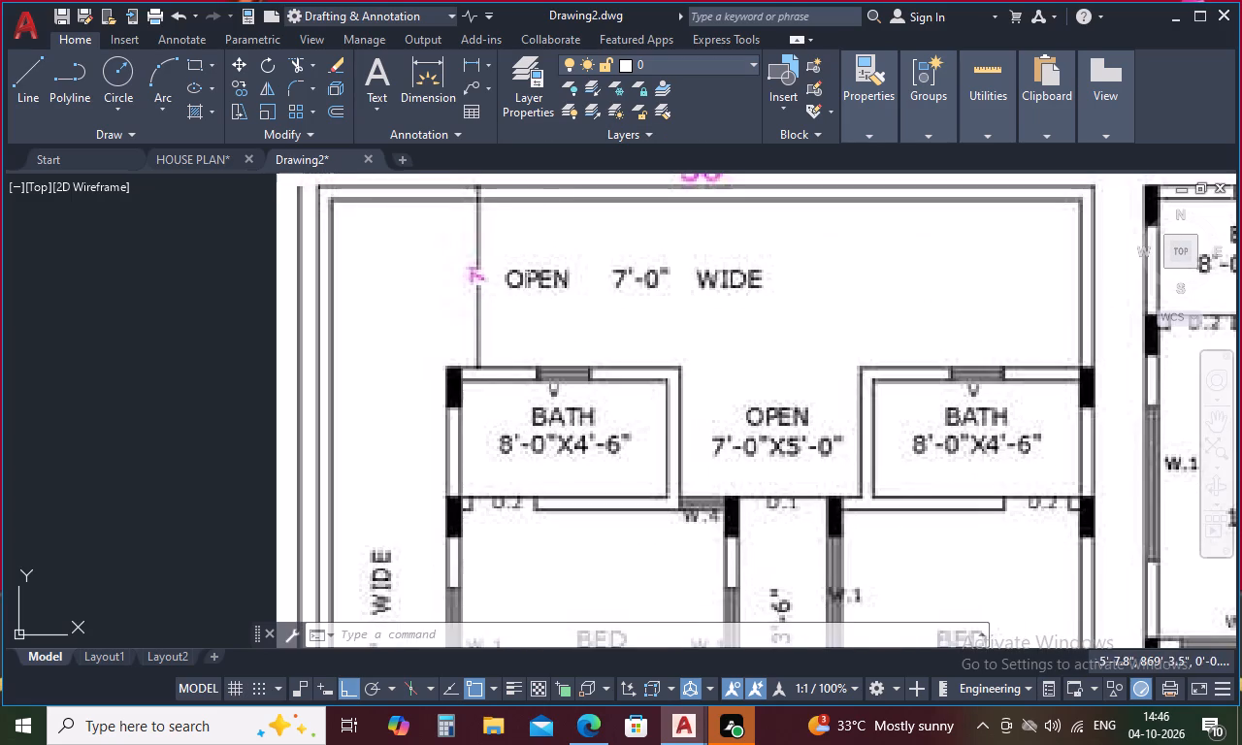
pyautogui.scroll(-5, 527, 271)
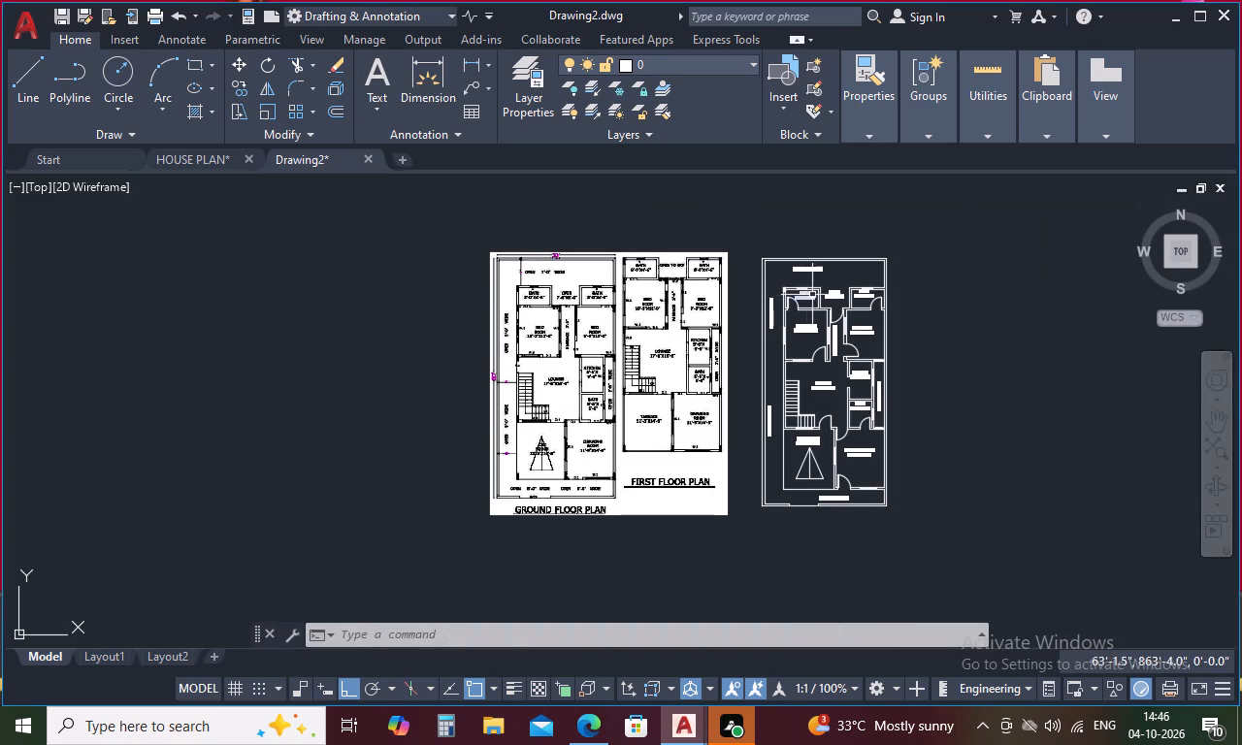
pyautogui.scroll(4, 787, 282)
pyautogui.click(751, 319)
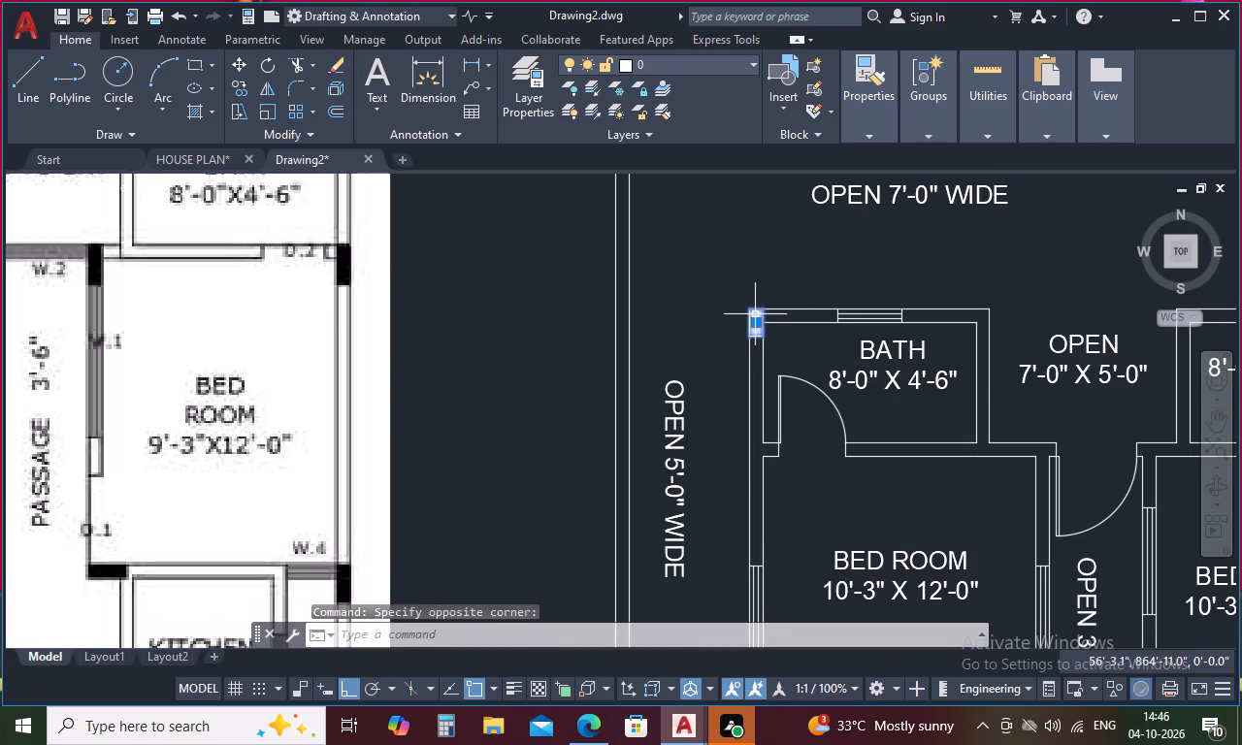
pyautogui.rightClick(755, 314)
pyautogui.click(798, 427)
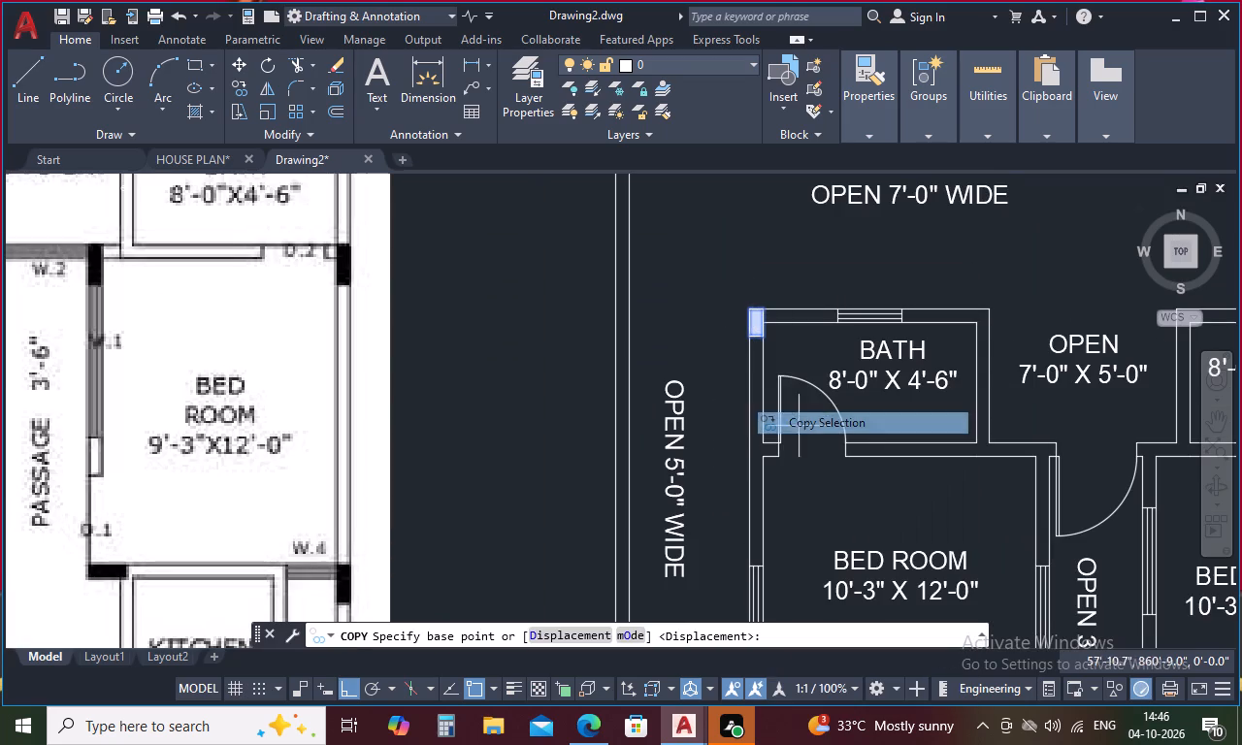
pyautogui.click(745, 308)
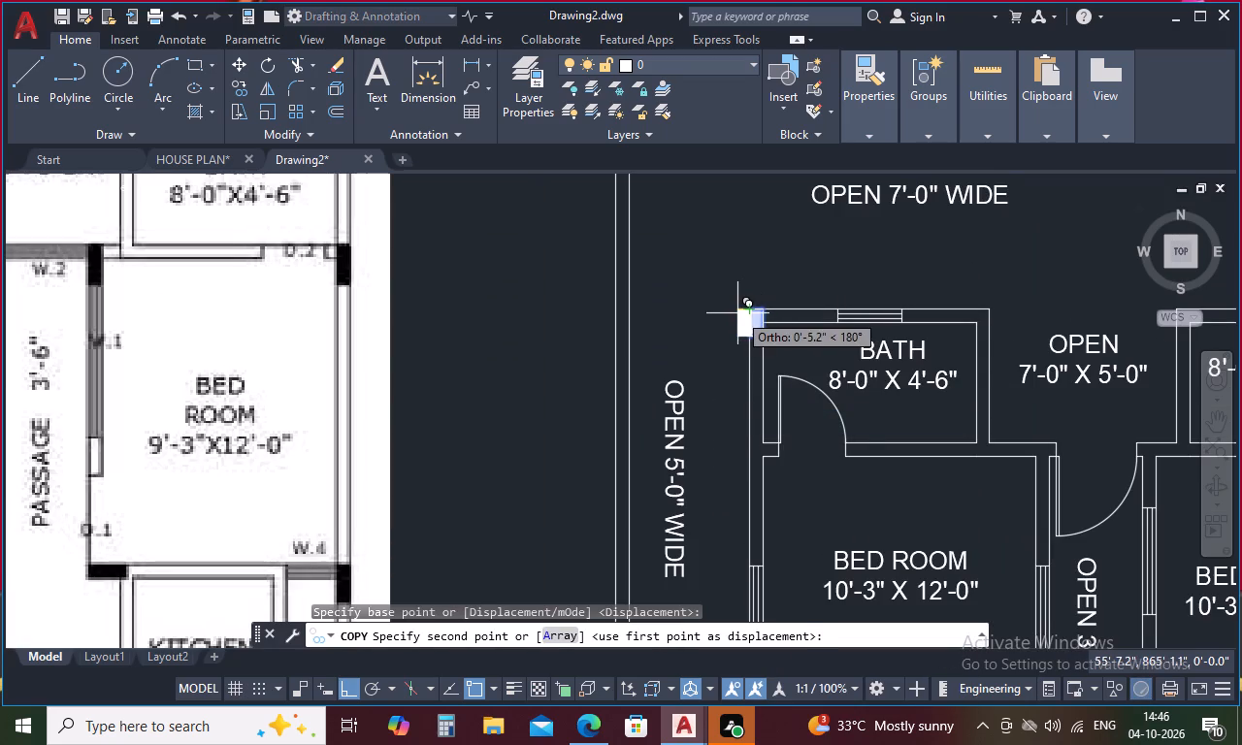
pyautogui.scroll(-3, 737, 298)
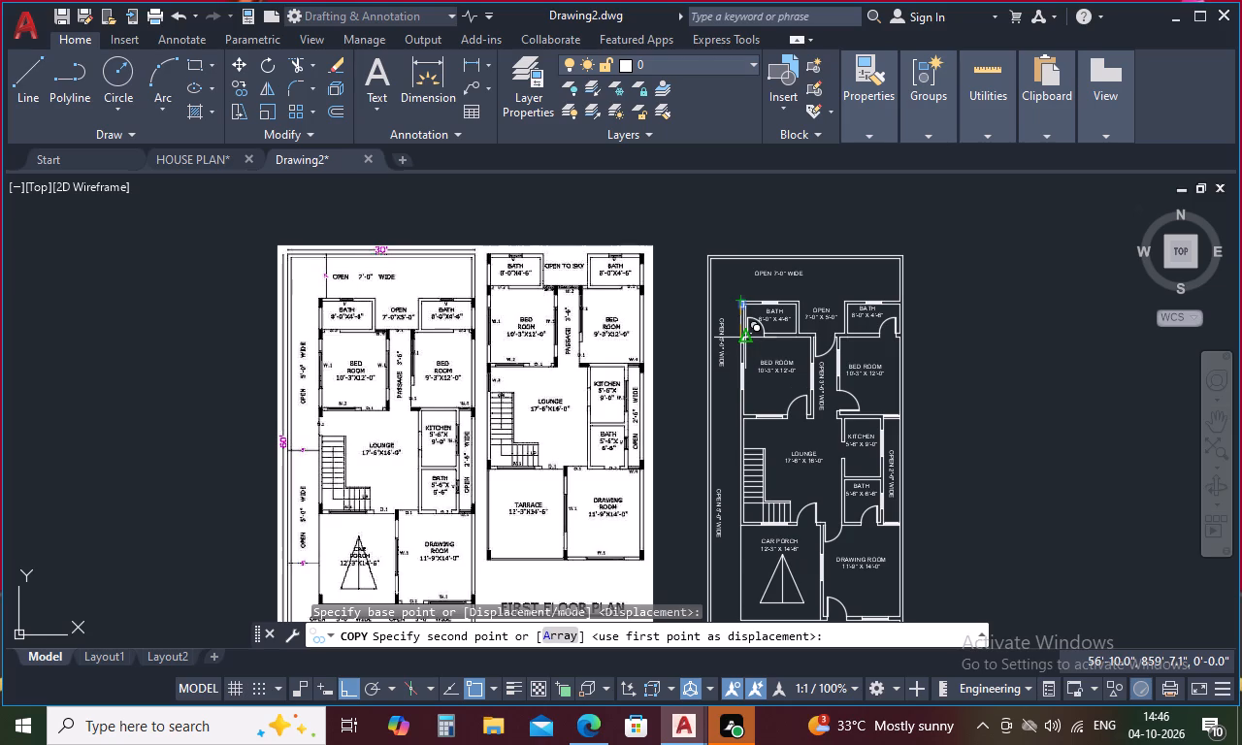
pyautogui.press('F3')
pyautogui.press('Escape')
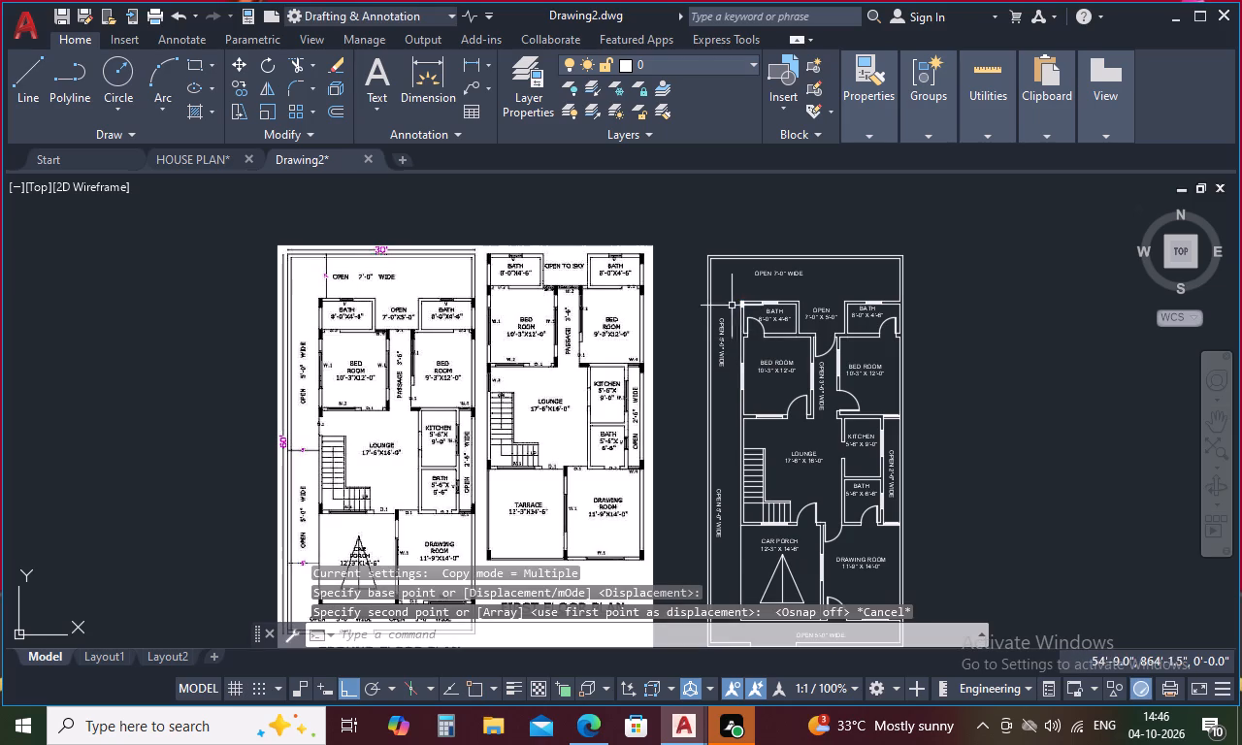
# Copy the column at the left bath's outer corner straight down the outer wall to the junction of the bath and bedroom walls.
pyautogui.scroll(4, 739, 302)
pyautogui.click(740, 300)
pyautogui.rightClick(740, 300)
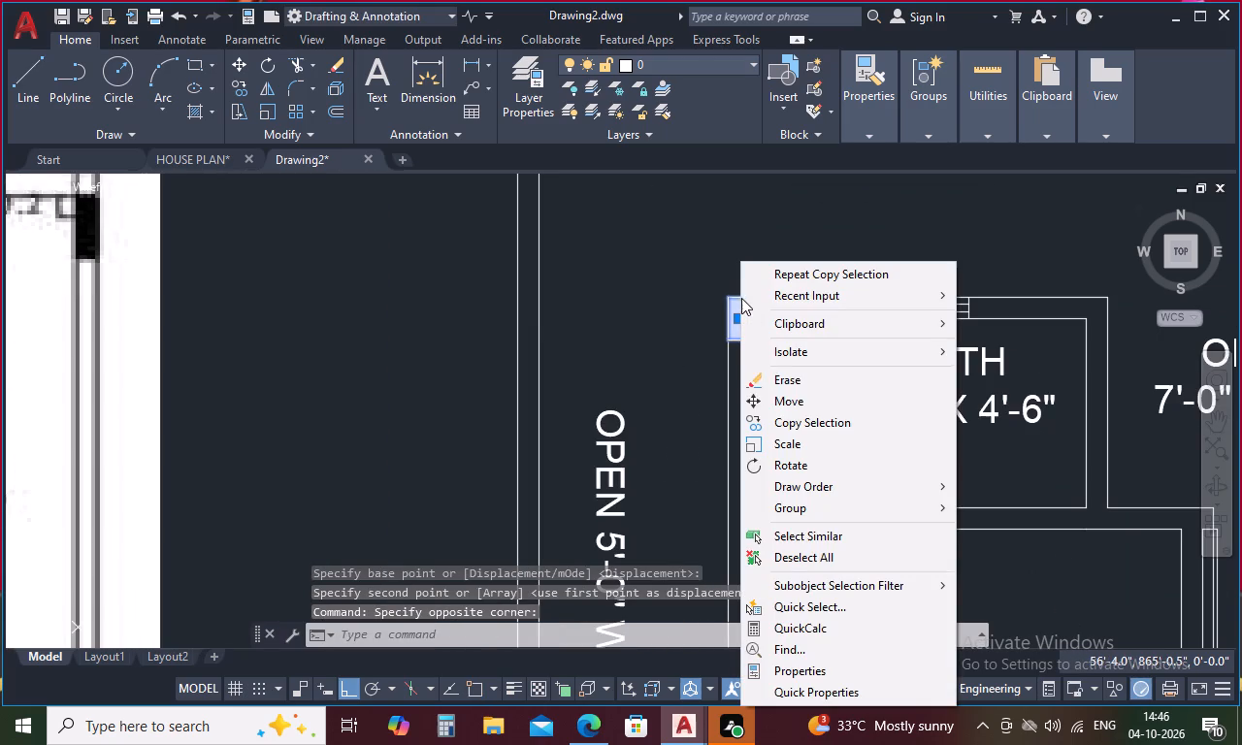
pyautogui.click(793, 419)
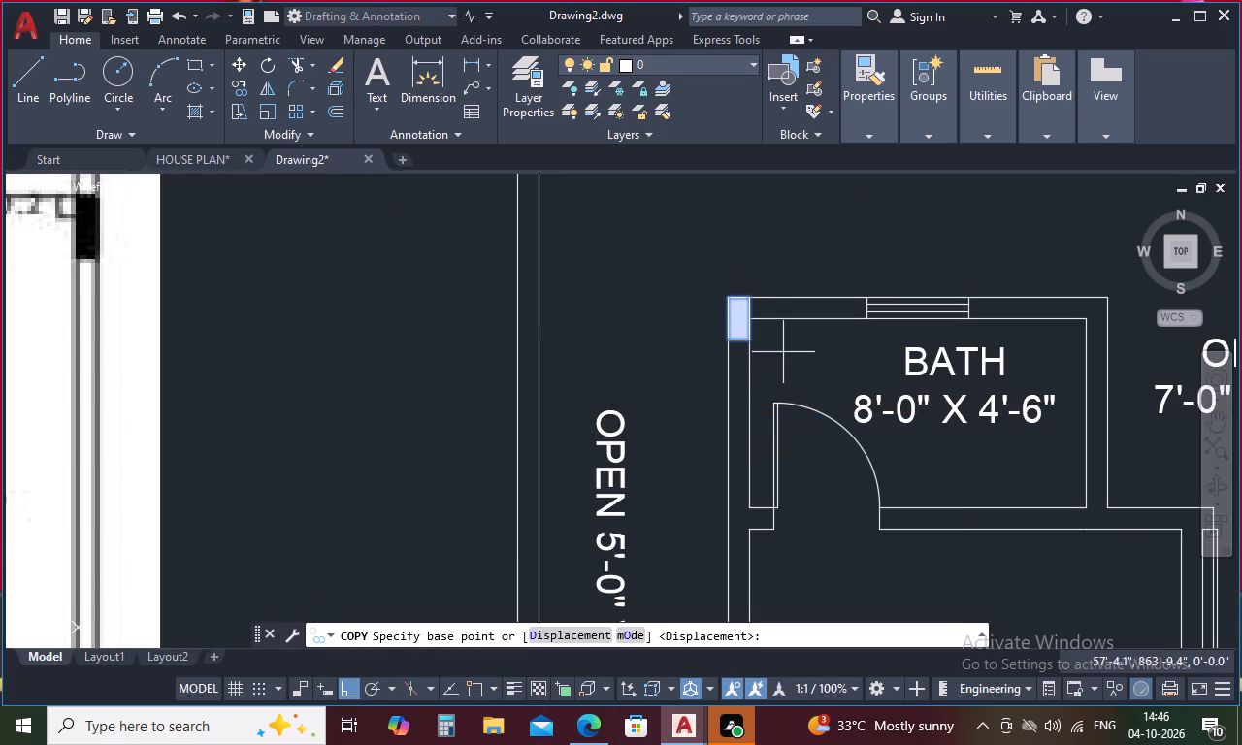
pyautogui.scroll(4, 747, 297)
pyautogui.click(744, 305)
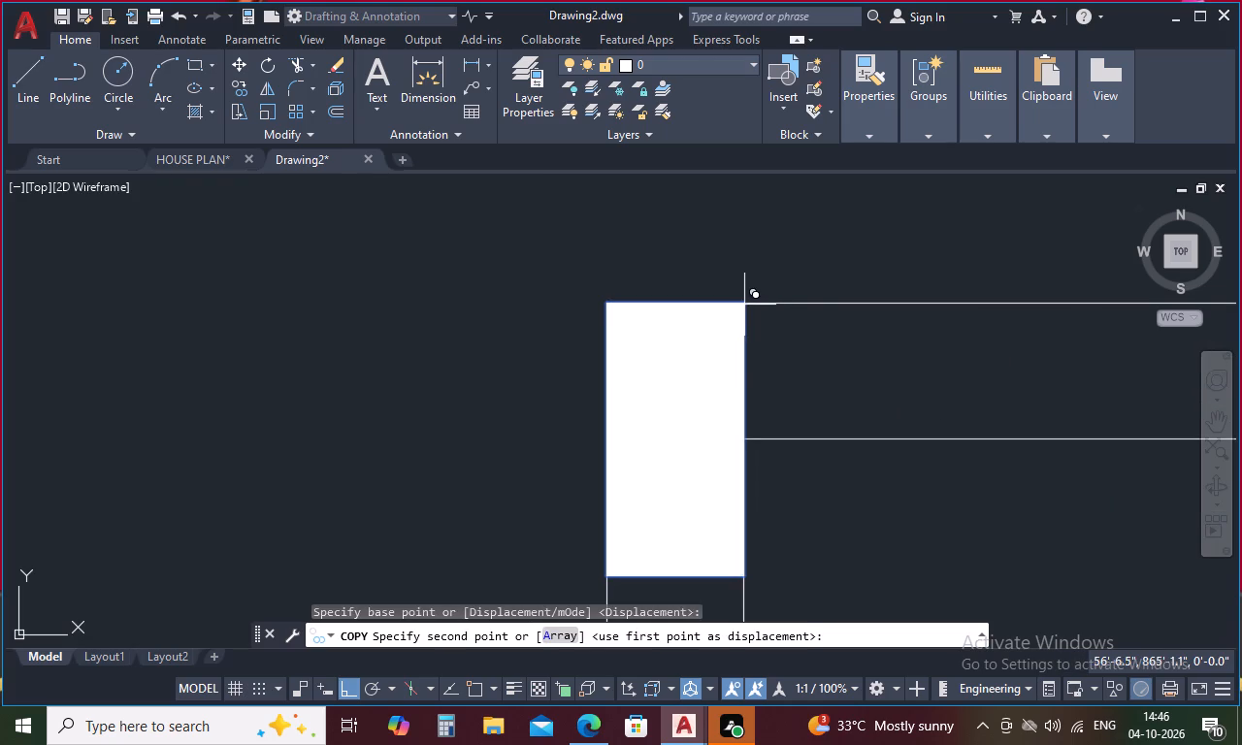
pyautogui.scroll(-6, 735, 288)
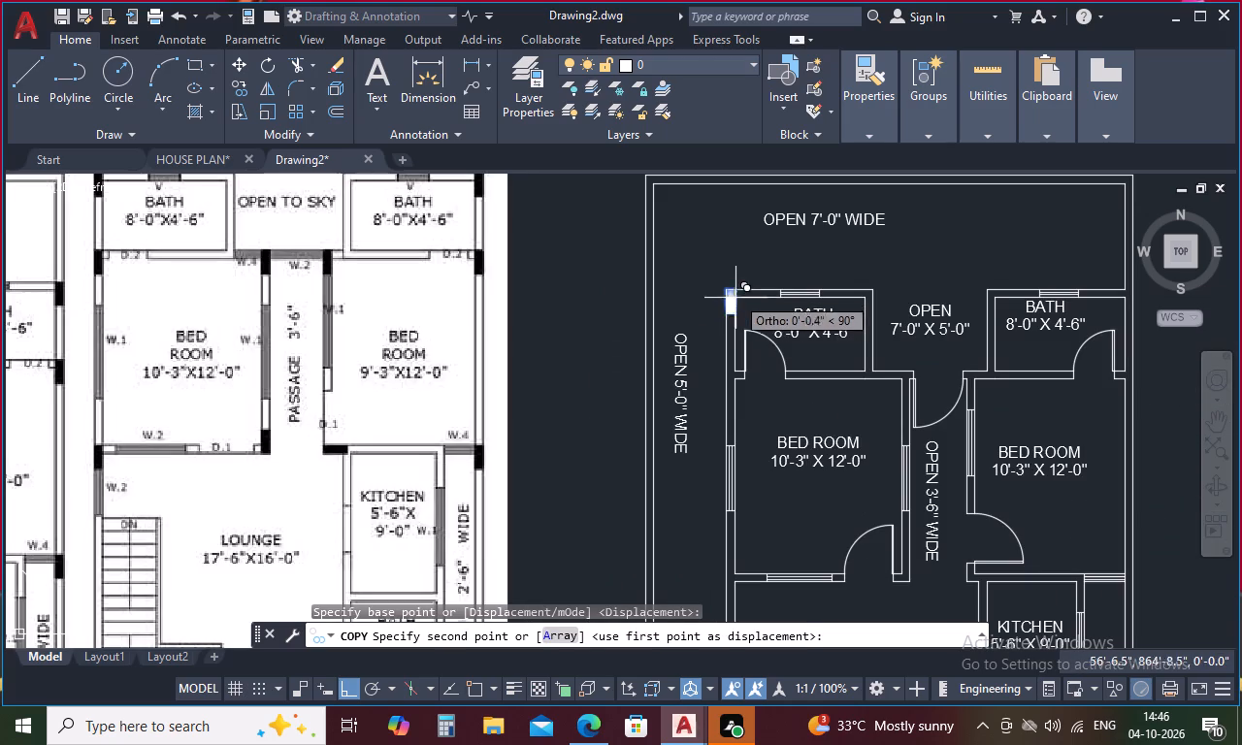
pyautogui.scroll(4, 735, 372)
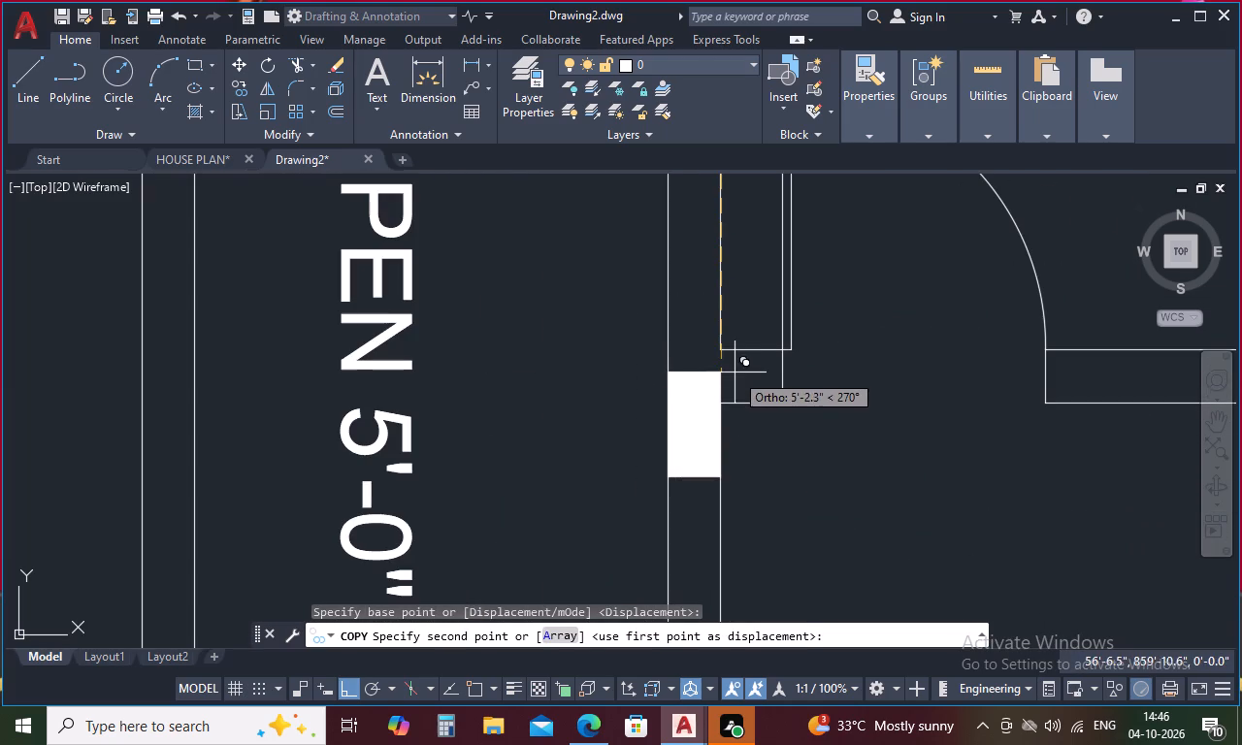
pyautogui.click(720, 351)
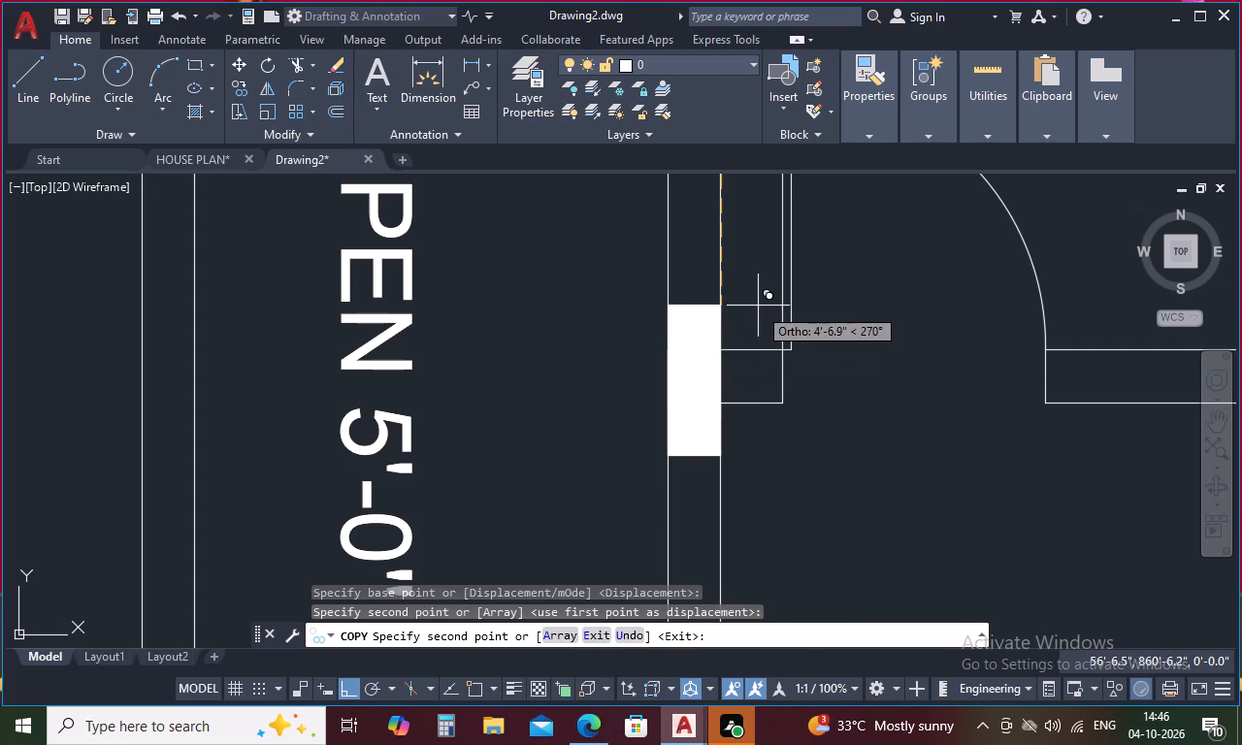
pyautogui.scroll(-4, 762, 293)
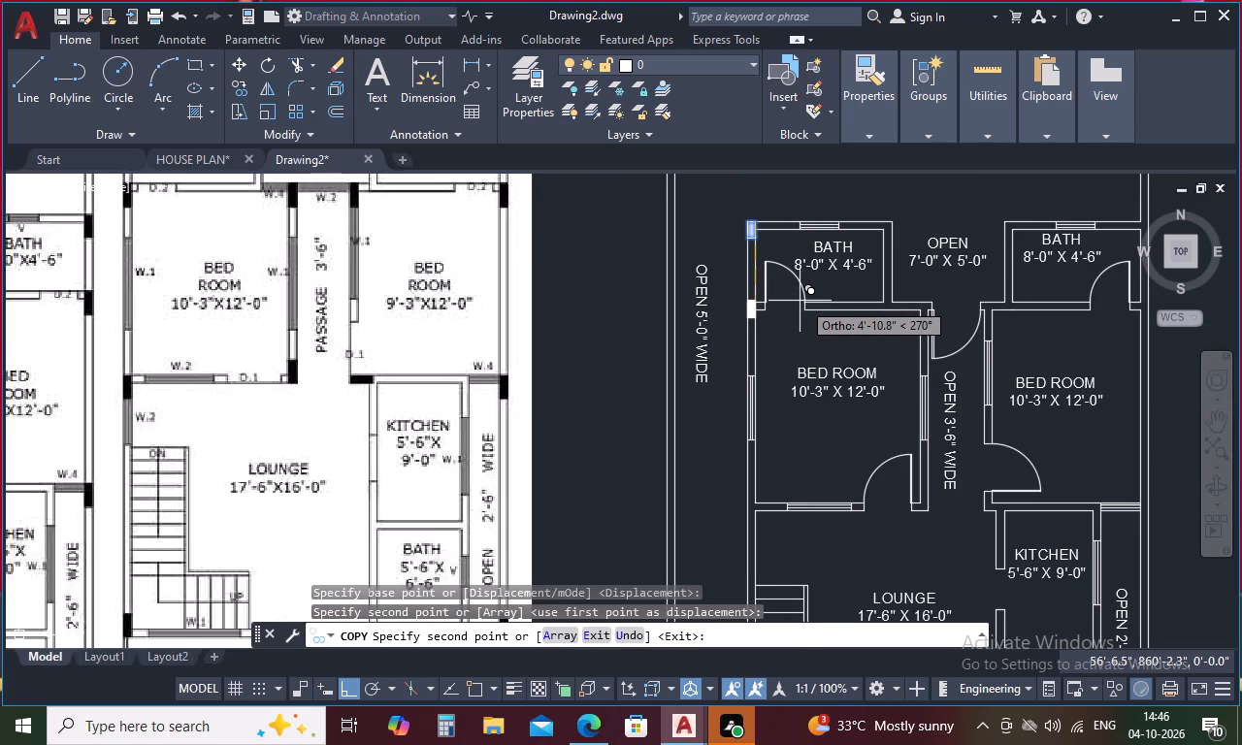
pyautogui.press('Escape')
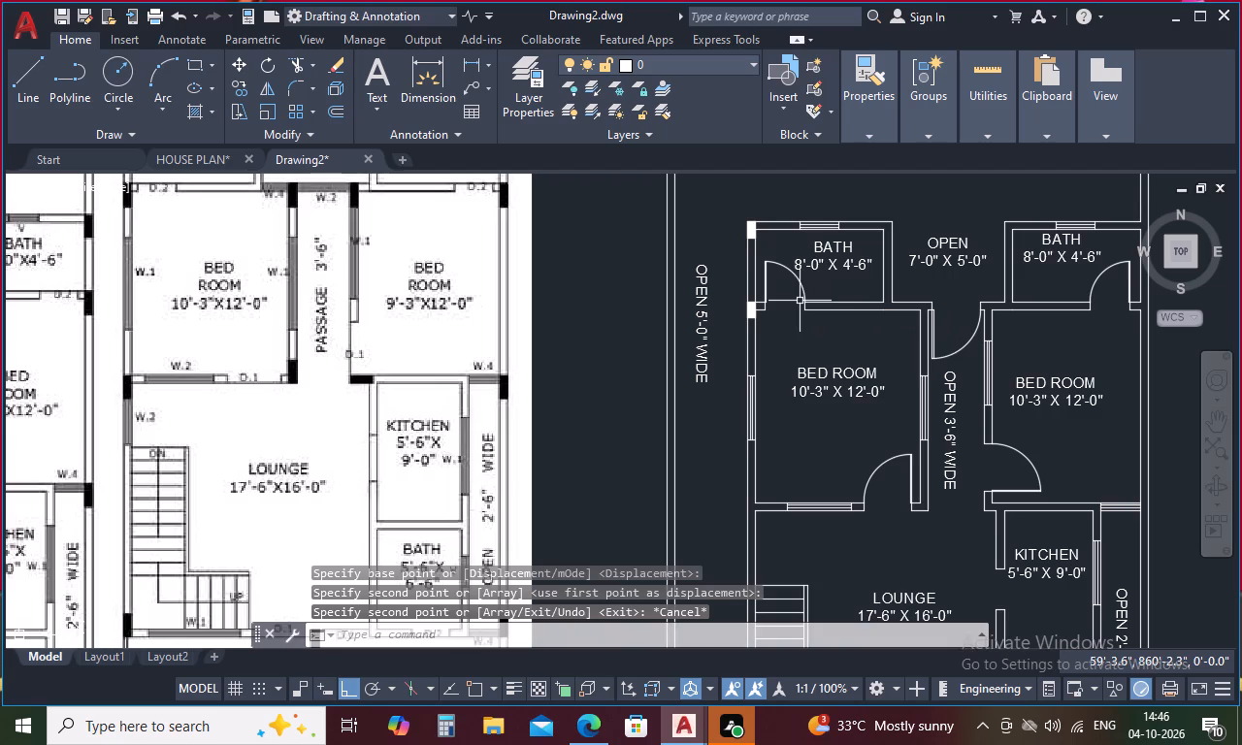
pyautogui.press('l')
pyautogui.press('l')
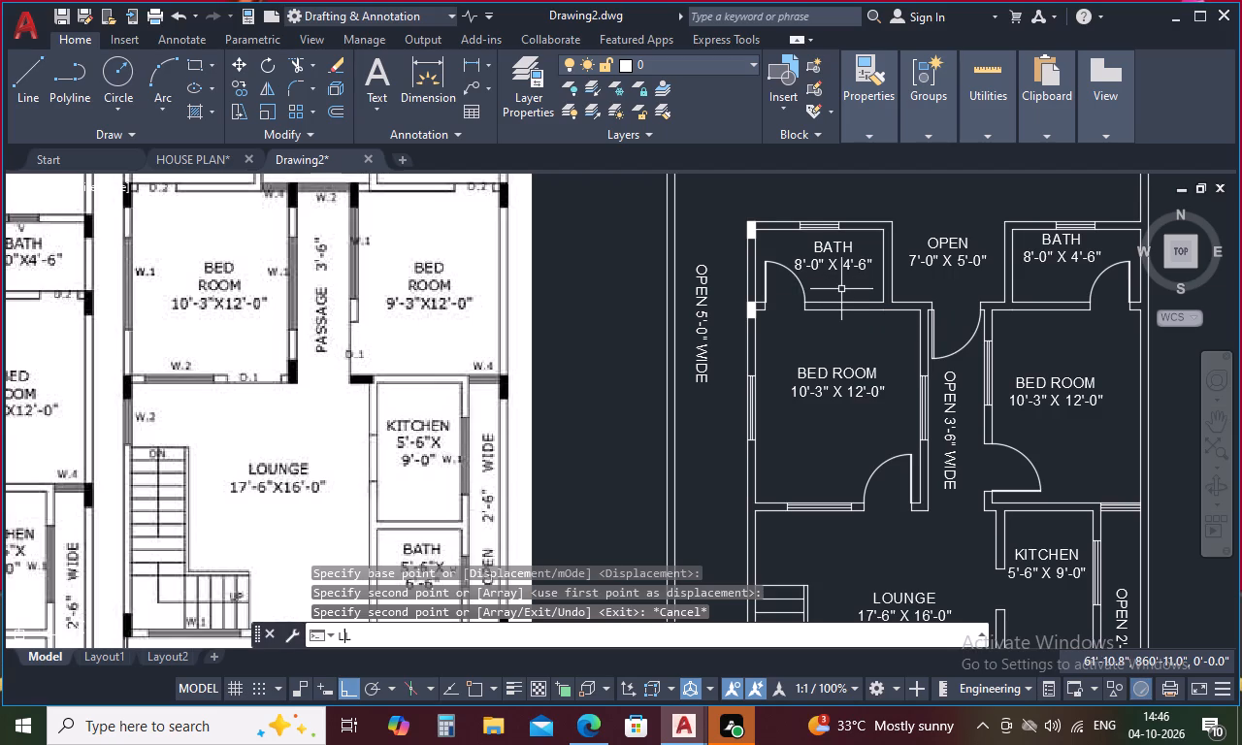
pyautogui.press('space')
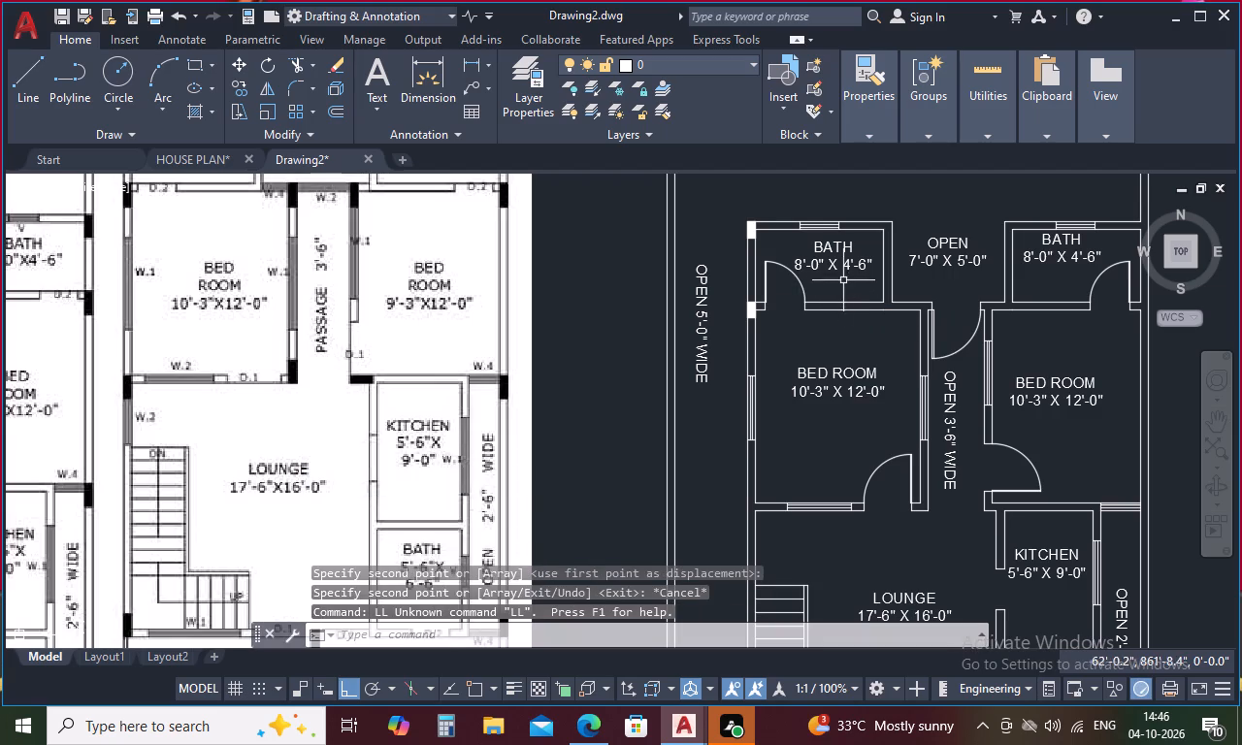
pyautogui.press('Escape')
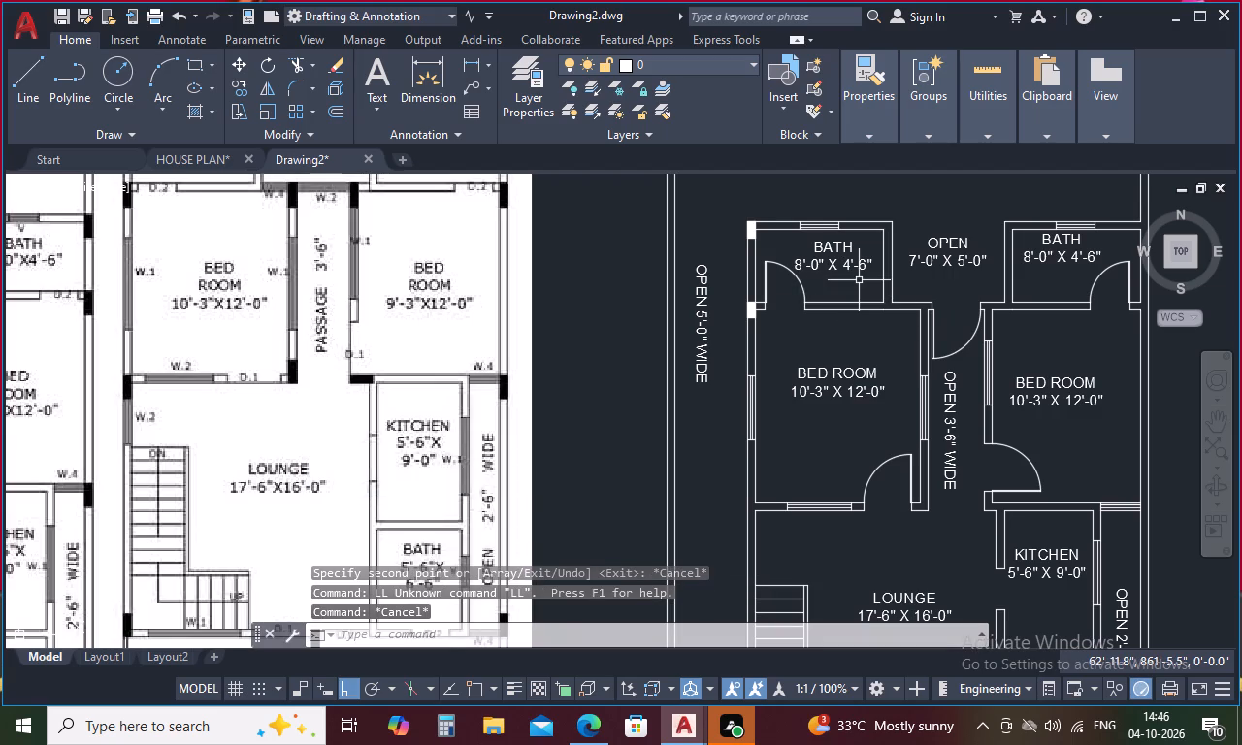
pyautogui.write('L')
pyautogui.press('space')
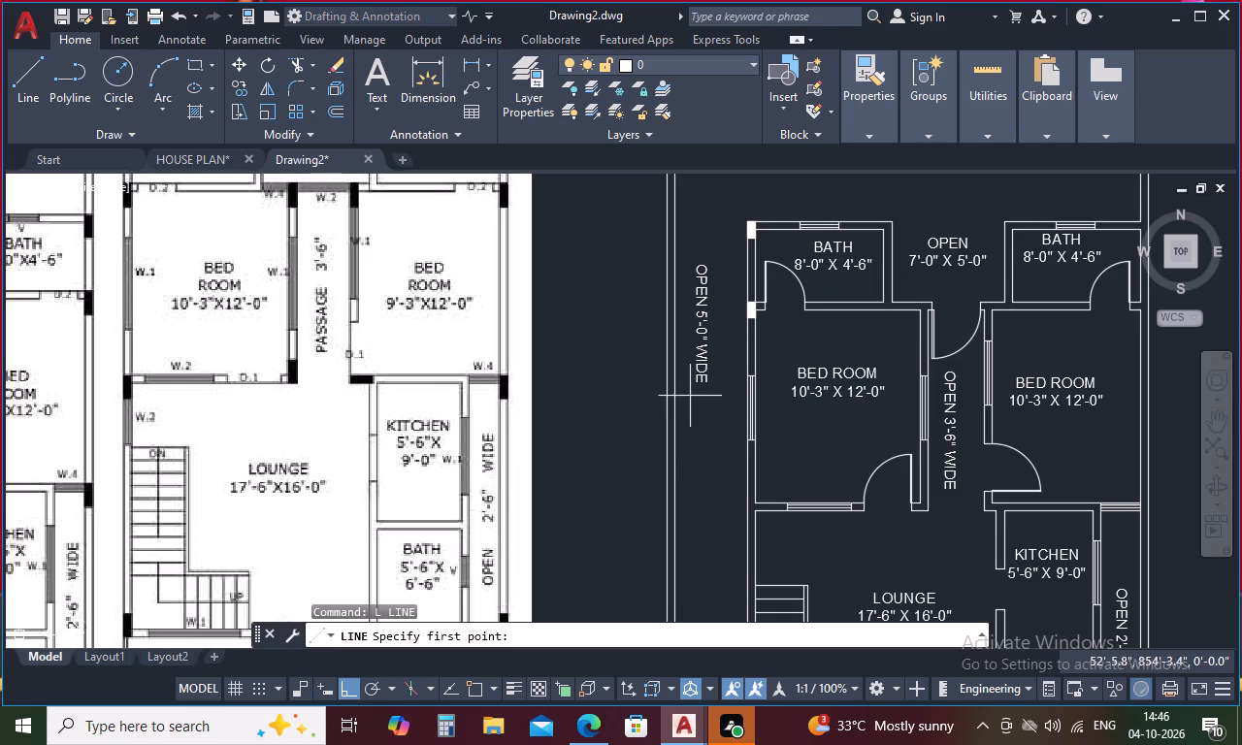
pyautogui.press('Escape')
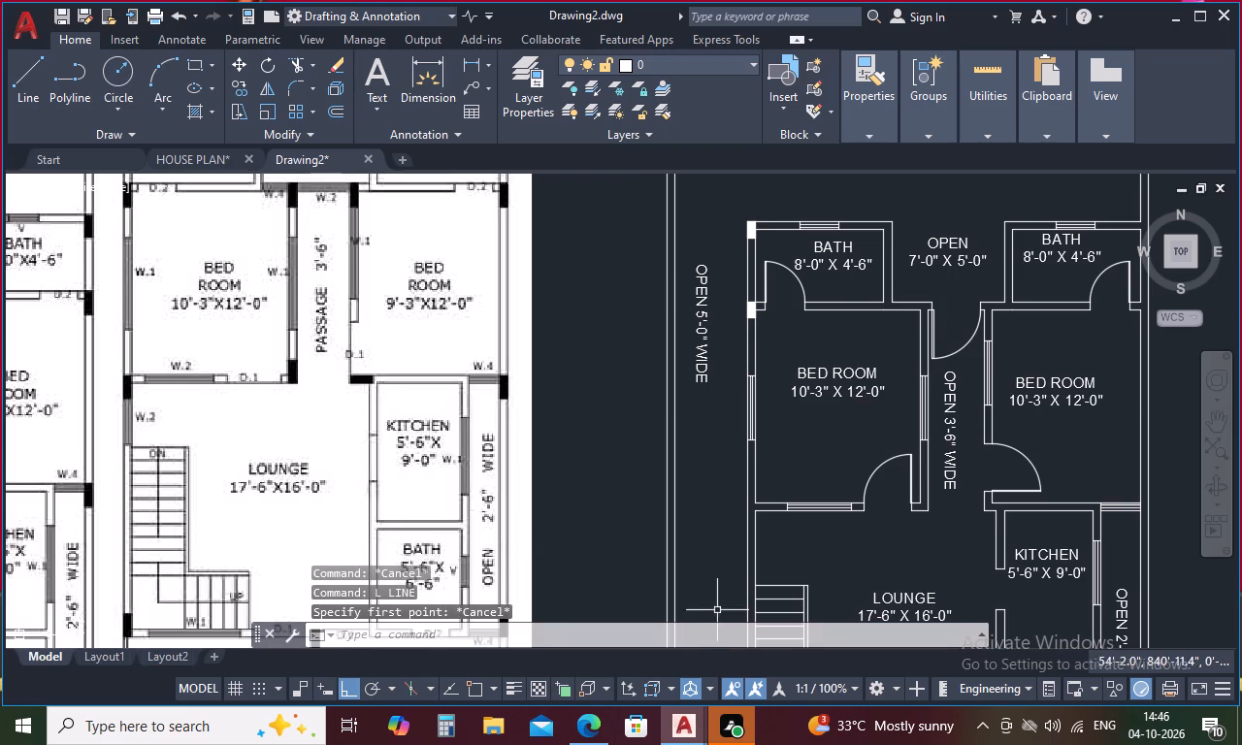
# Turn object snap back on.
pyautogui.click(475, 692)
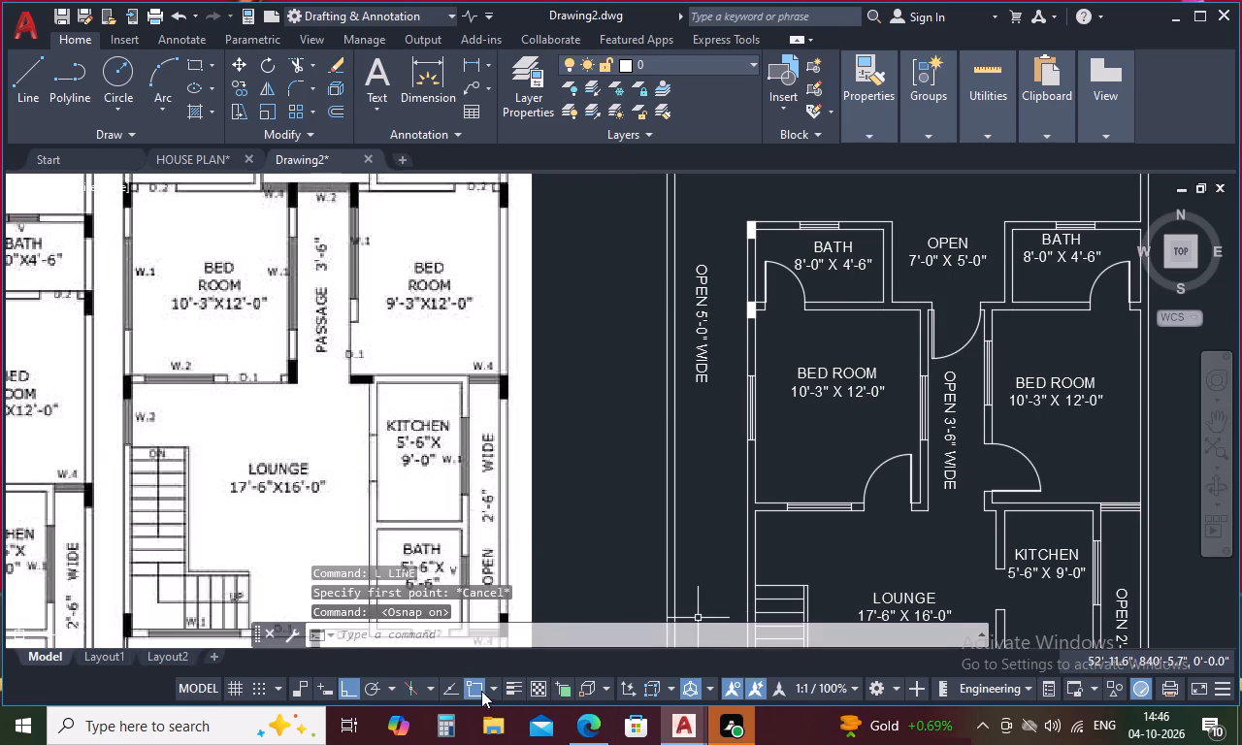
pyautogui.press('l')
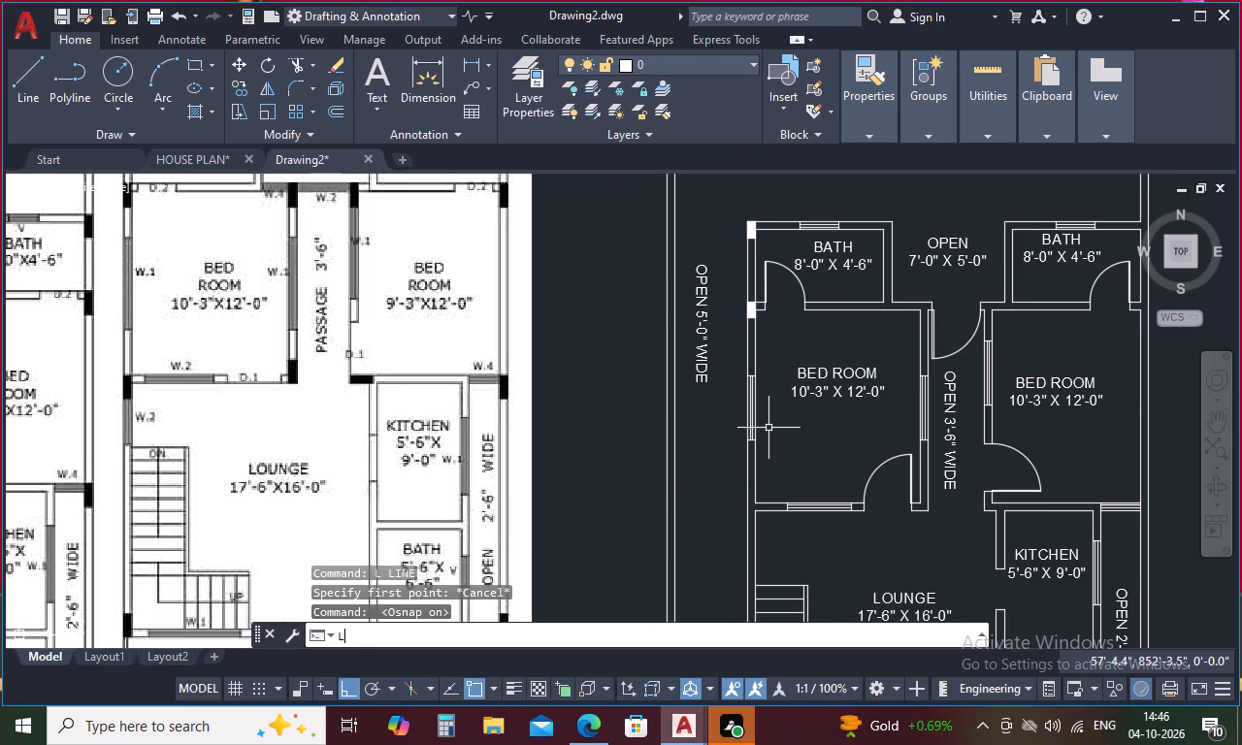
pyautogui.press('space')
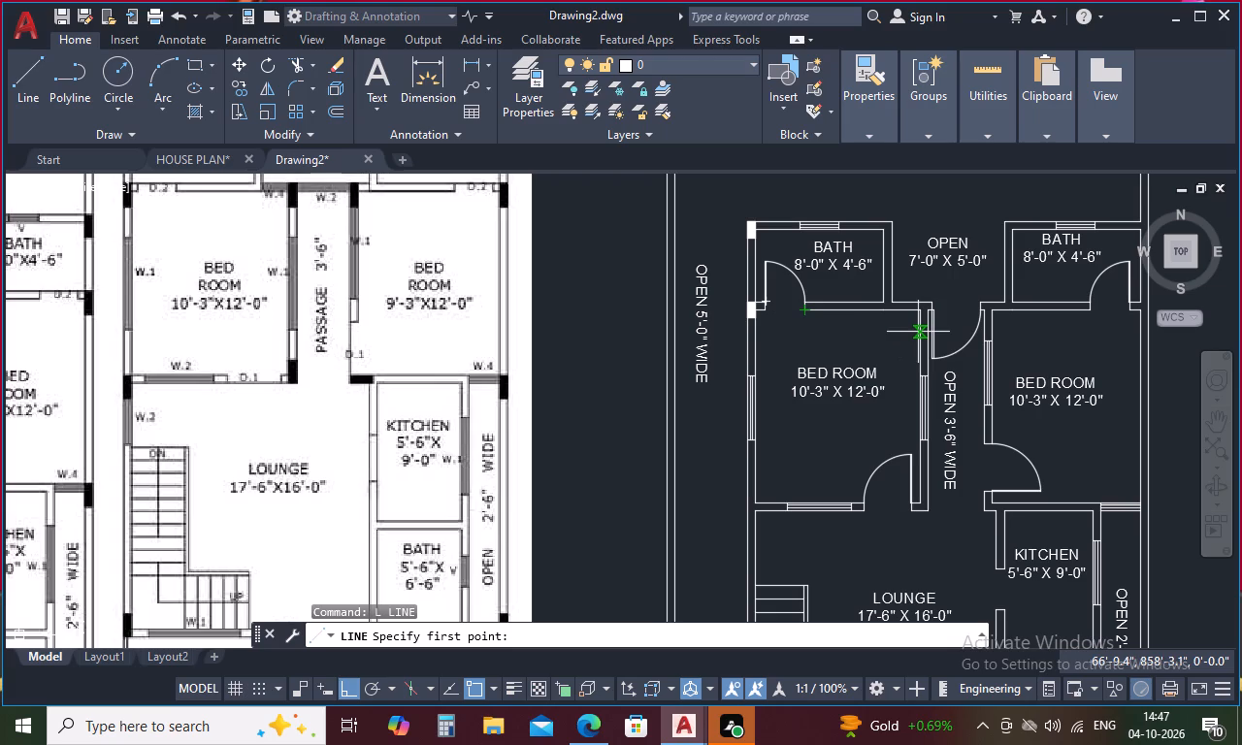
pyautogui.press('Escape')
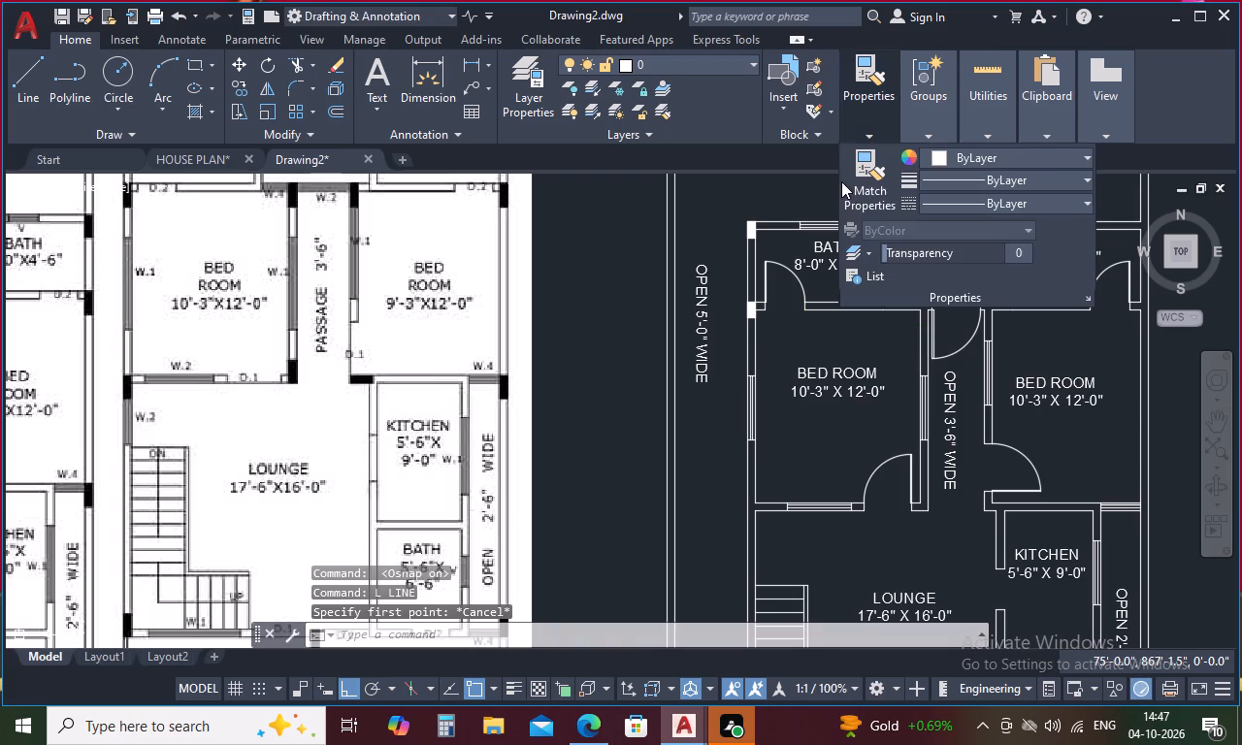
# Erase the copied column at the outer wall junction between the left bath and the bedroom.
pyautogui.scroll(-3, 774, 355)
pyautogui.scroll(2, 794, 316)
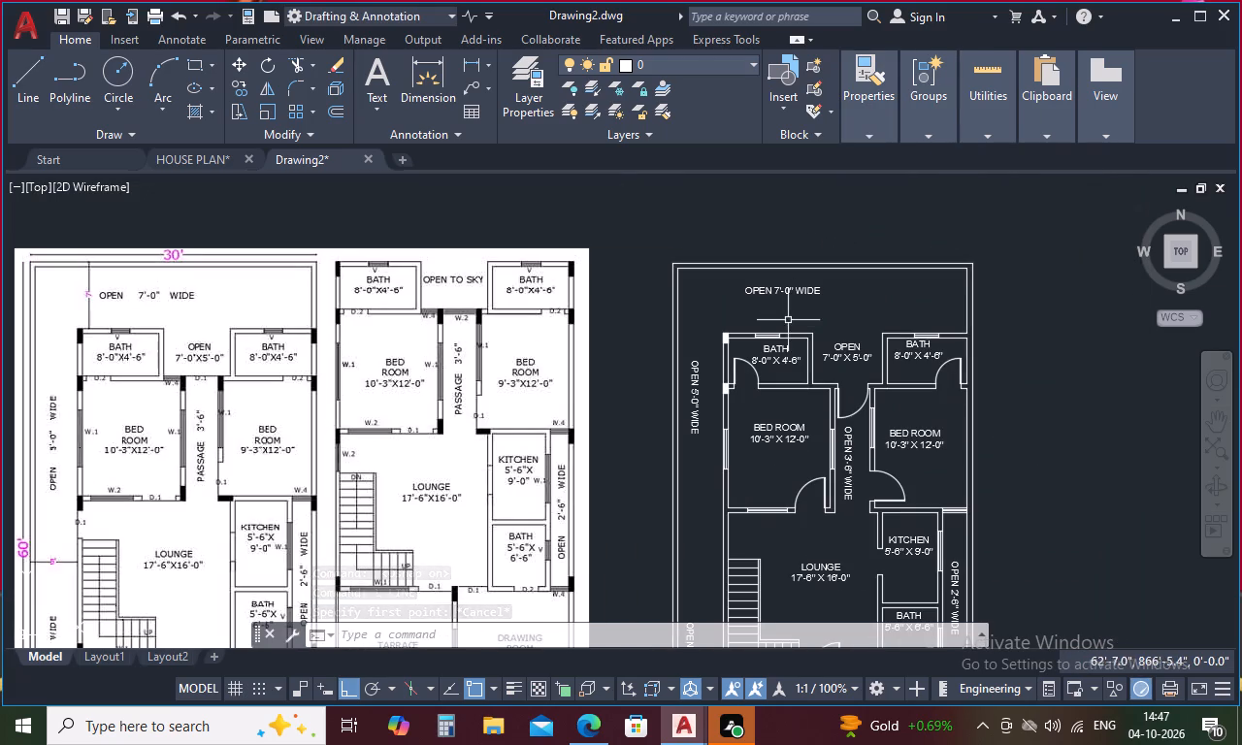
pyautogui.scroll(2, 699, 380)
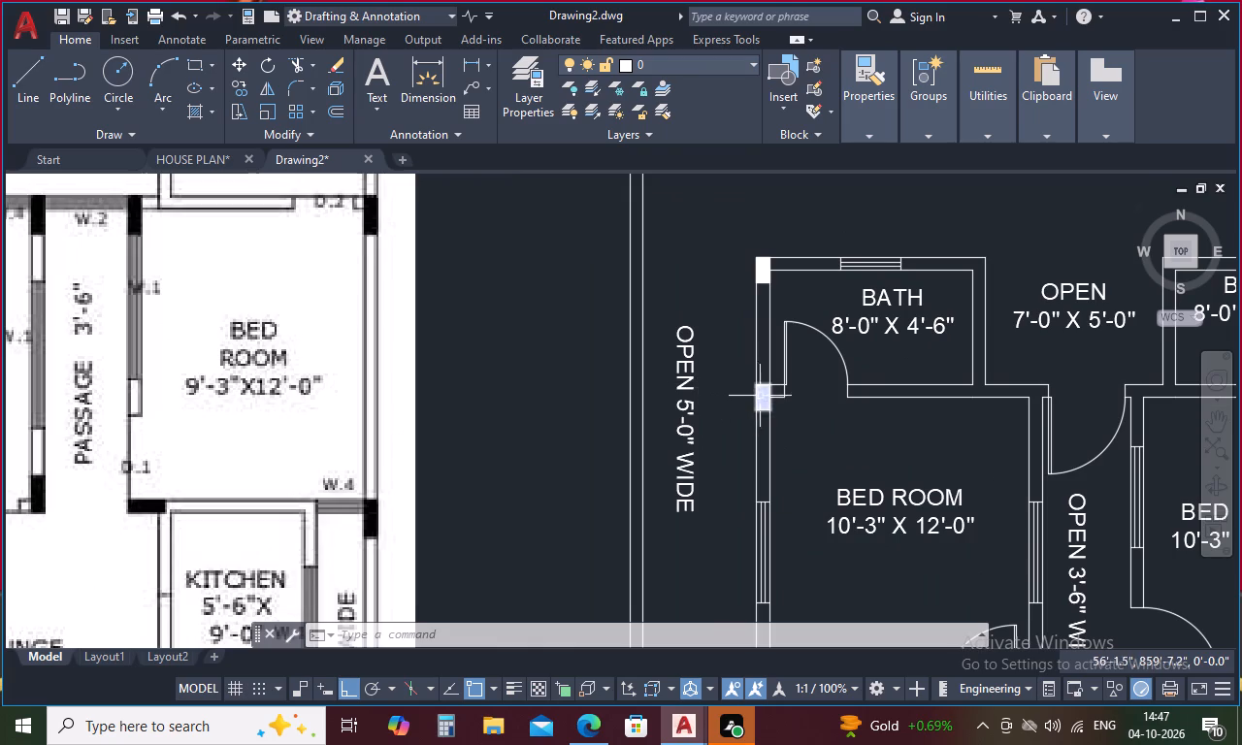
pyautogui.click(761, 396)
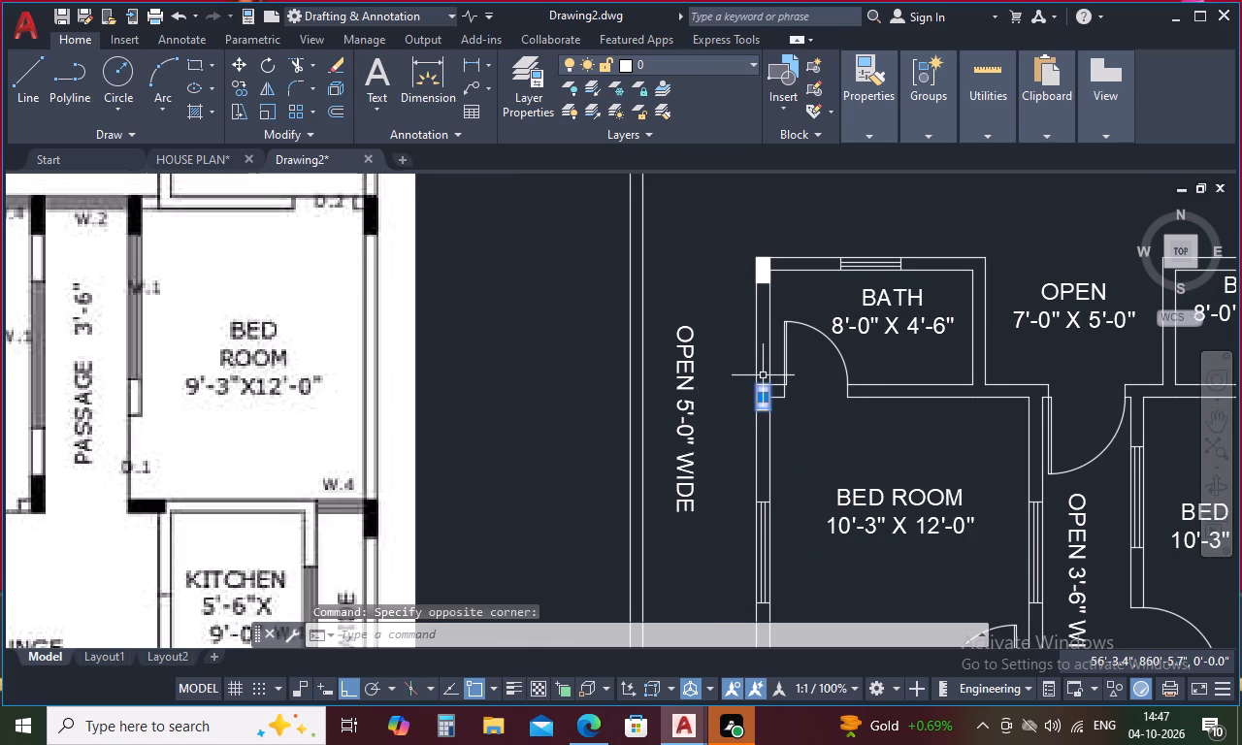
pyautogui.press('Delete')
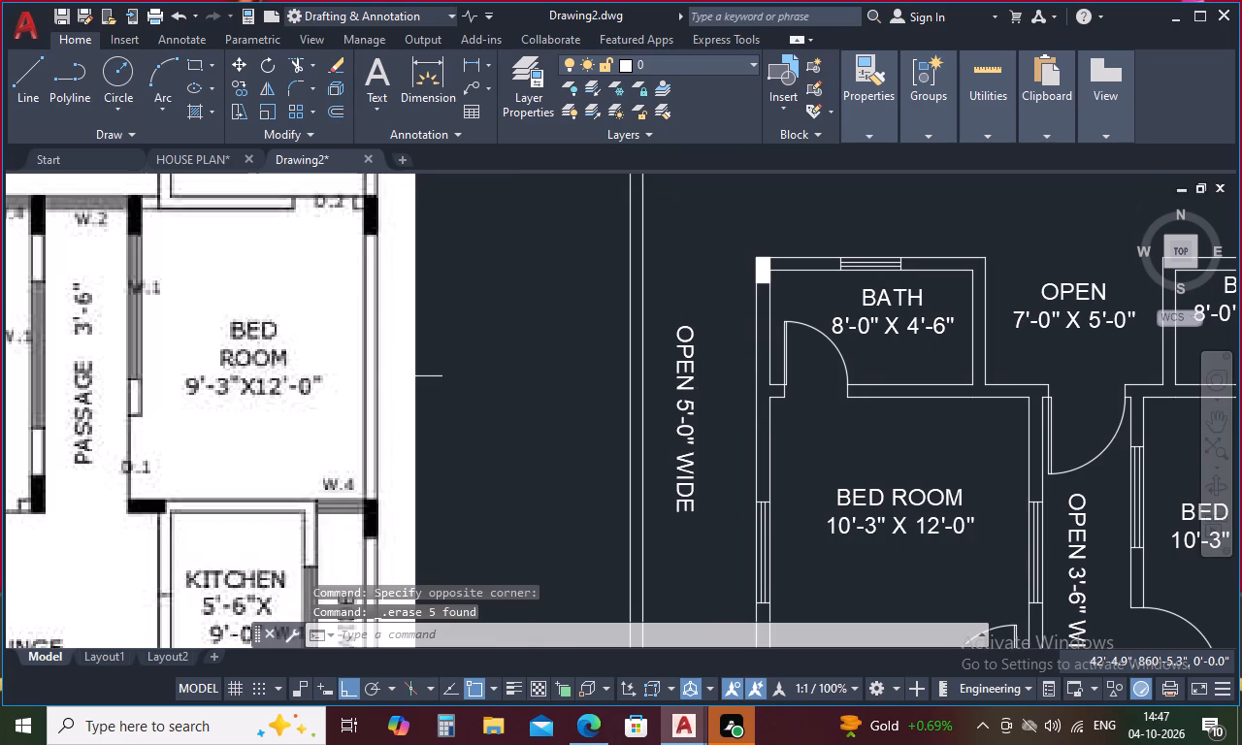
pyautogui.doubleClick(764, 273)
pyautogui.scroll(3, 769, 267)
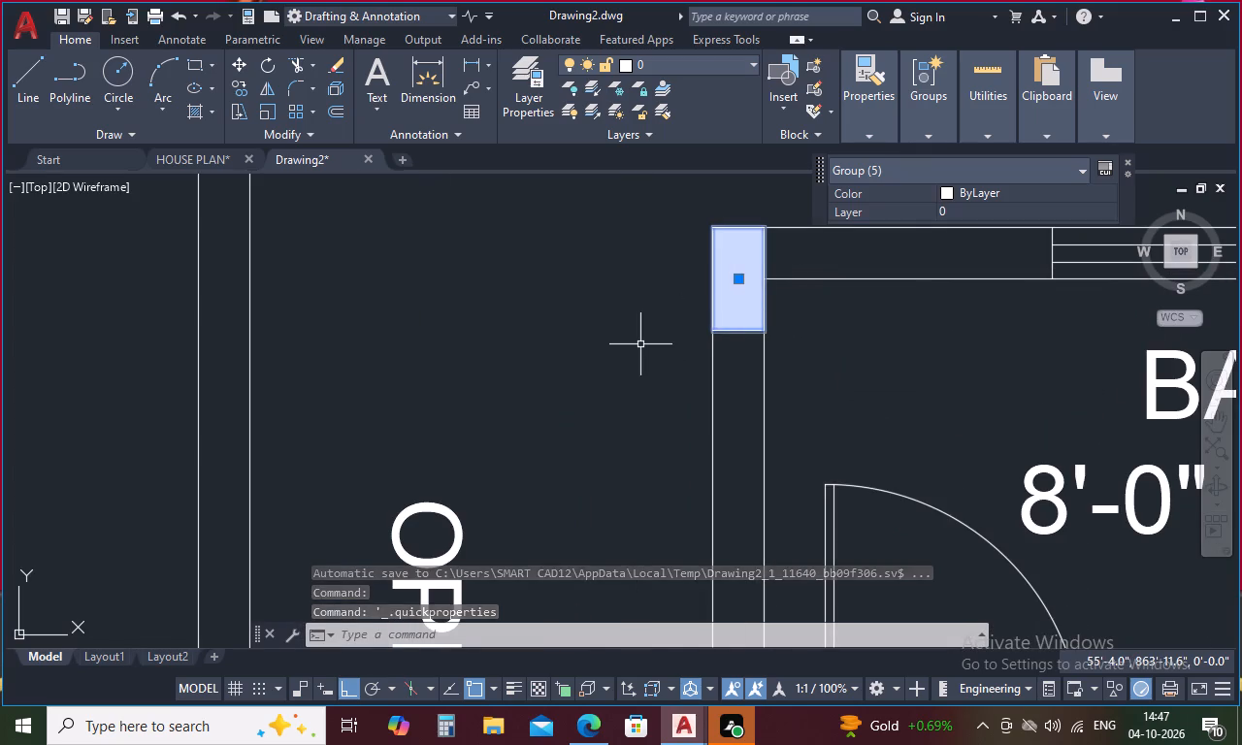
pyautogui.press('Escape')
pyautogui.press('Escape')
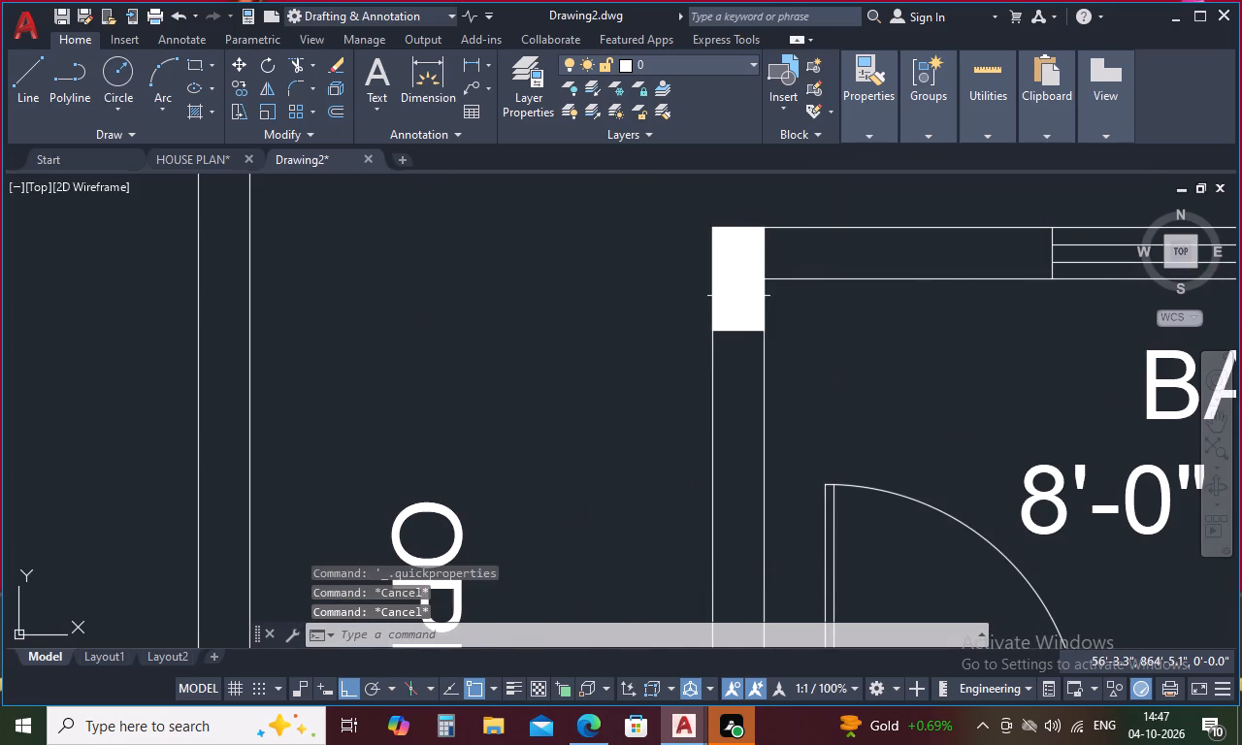
# Copy the left bath's outer-corner column by its upper inner corner straight down to the bath–bedroom and bedroom–lounge wall junctions.
pyautogui.click(738, 296)
pyautogui.rightClick(738, 296)
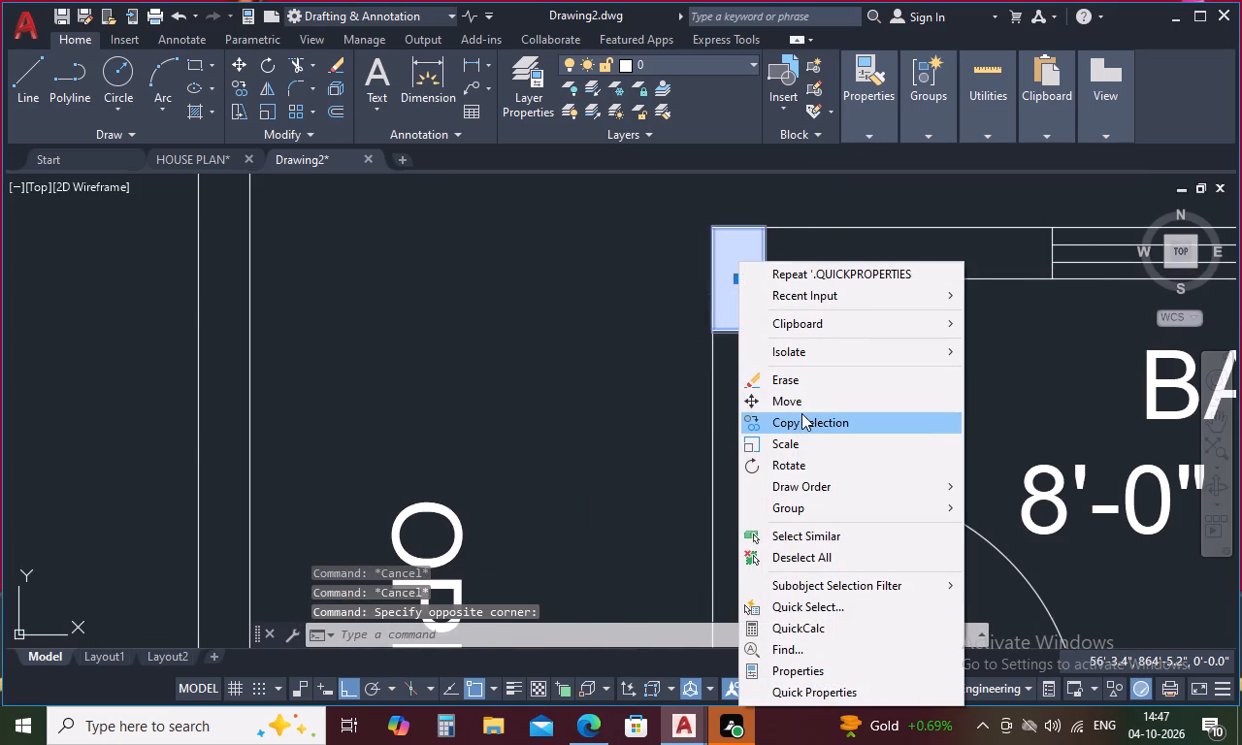
pyautogui.click(806, 422)
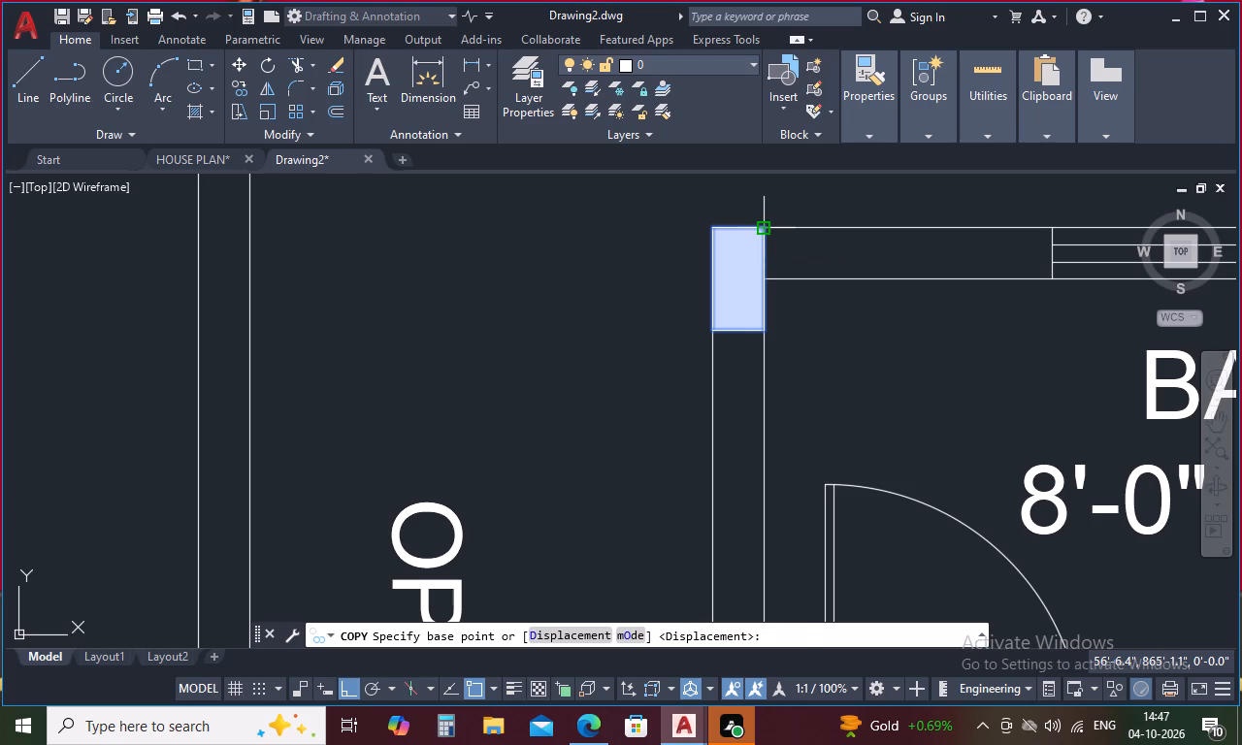
pyautogui.click(769, 227)
pyautogui.scroll(-4, 753, 264)
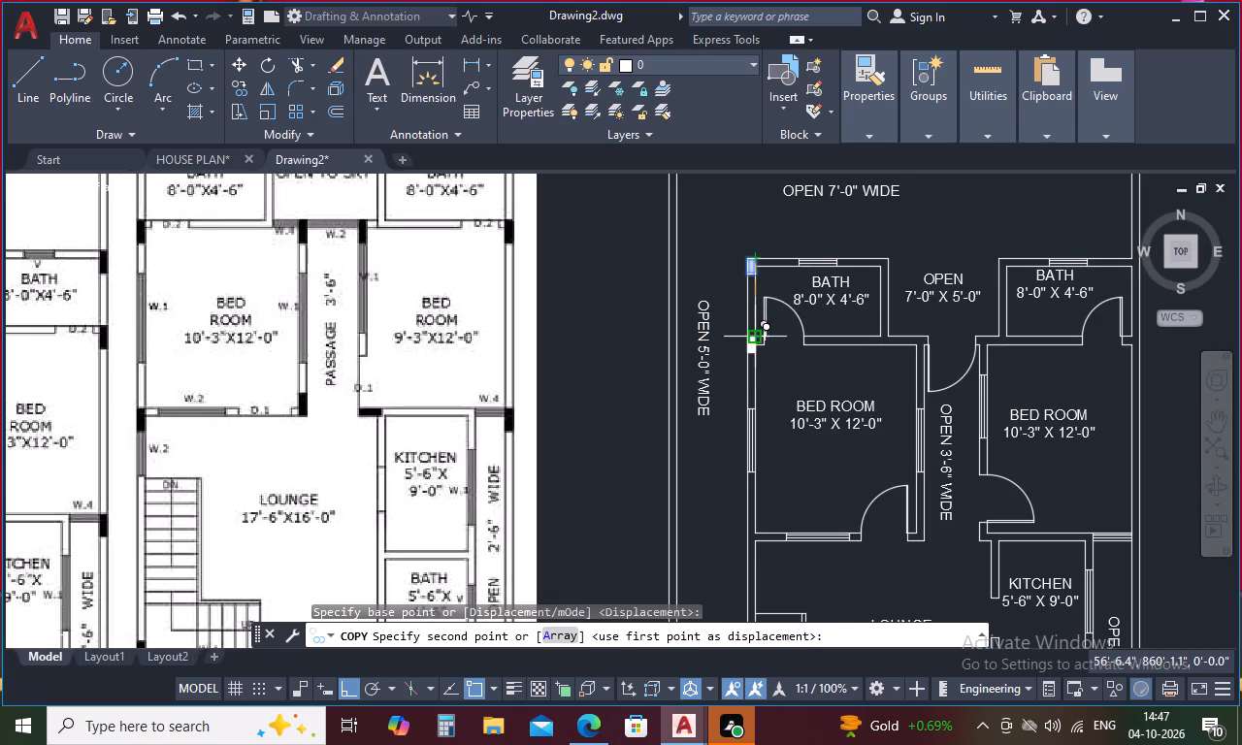
pyautogui.scroll(4, 752, 331)
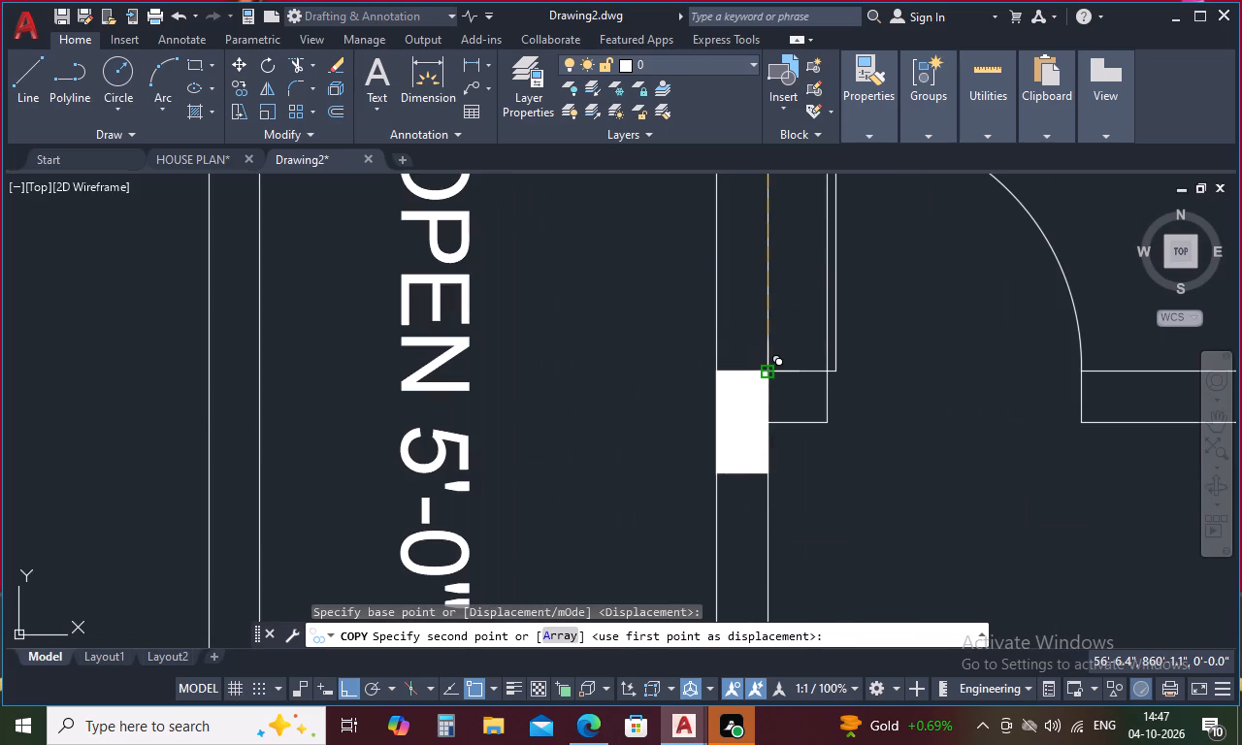
pyautogui.click(768, 376)
pyautogui.scroll(-4, 773, 304)
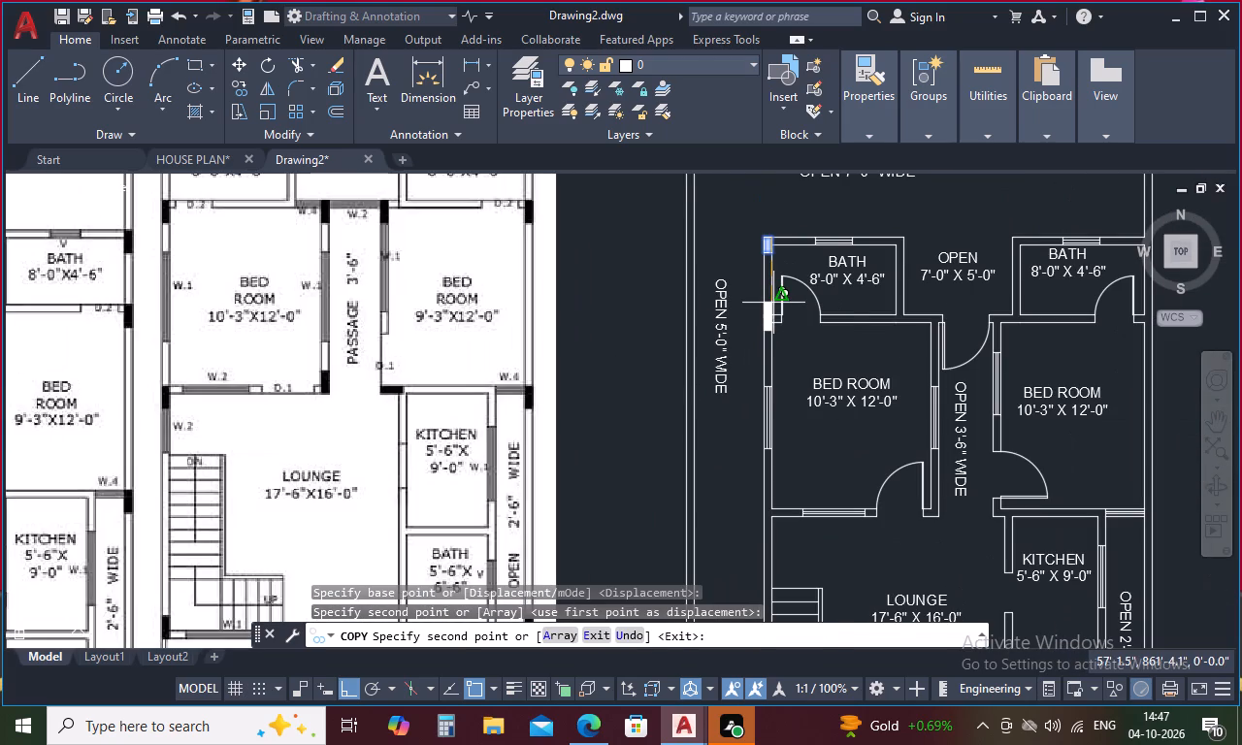
pyautogui.scroll(-2, 773, 302)
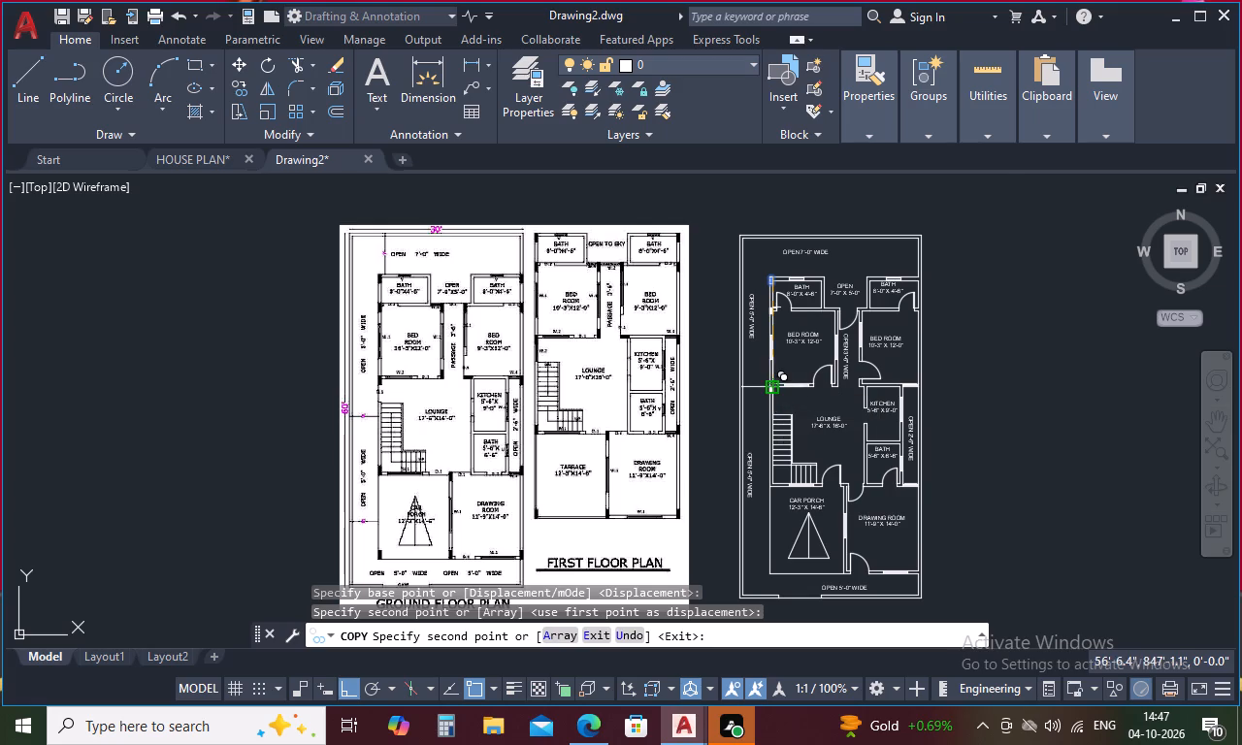
pyautogui.scroll(3, 772, 391)
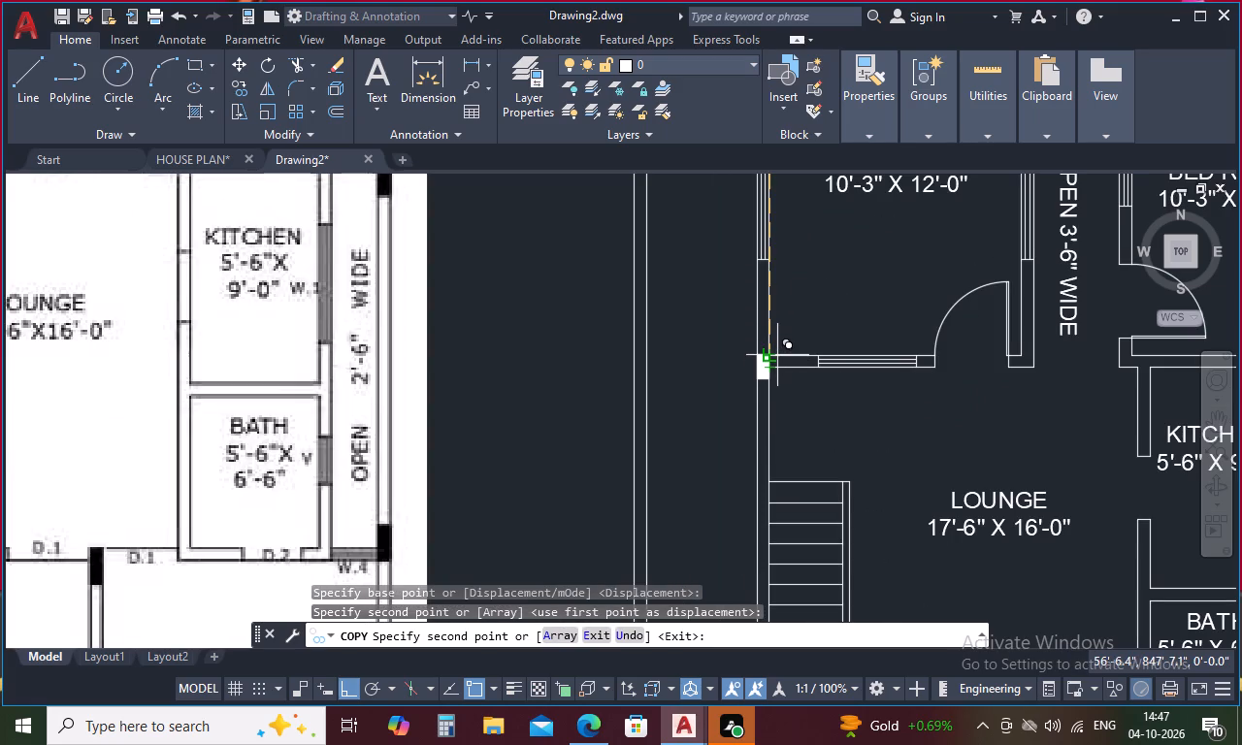
pyautogui.click(768, 359)
# Place another copy of the column on the outer wall beside the stairs, just above the lounge–car porch wall, and finish copying.
pyautogui.scroll(-4, 790, 315)
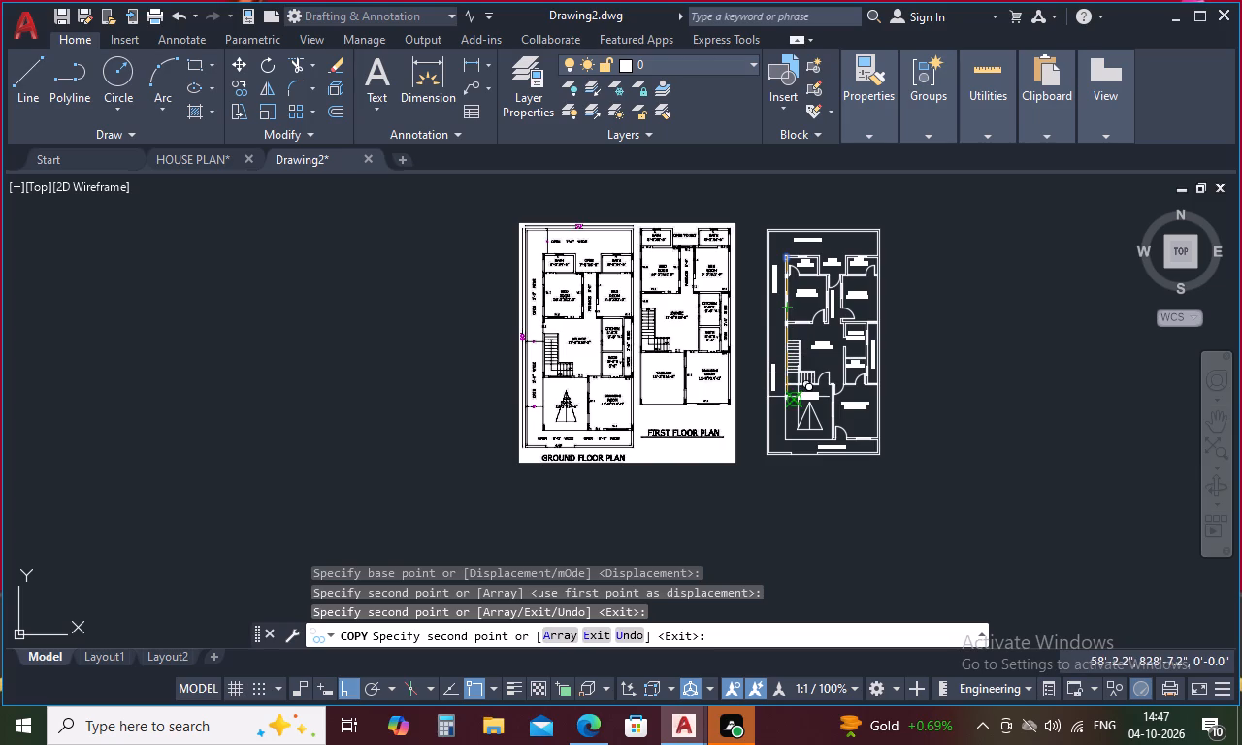
pyautogui.scroll(2, 797, 415)
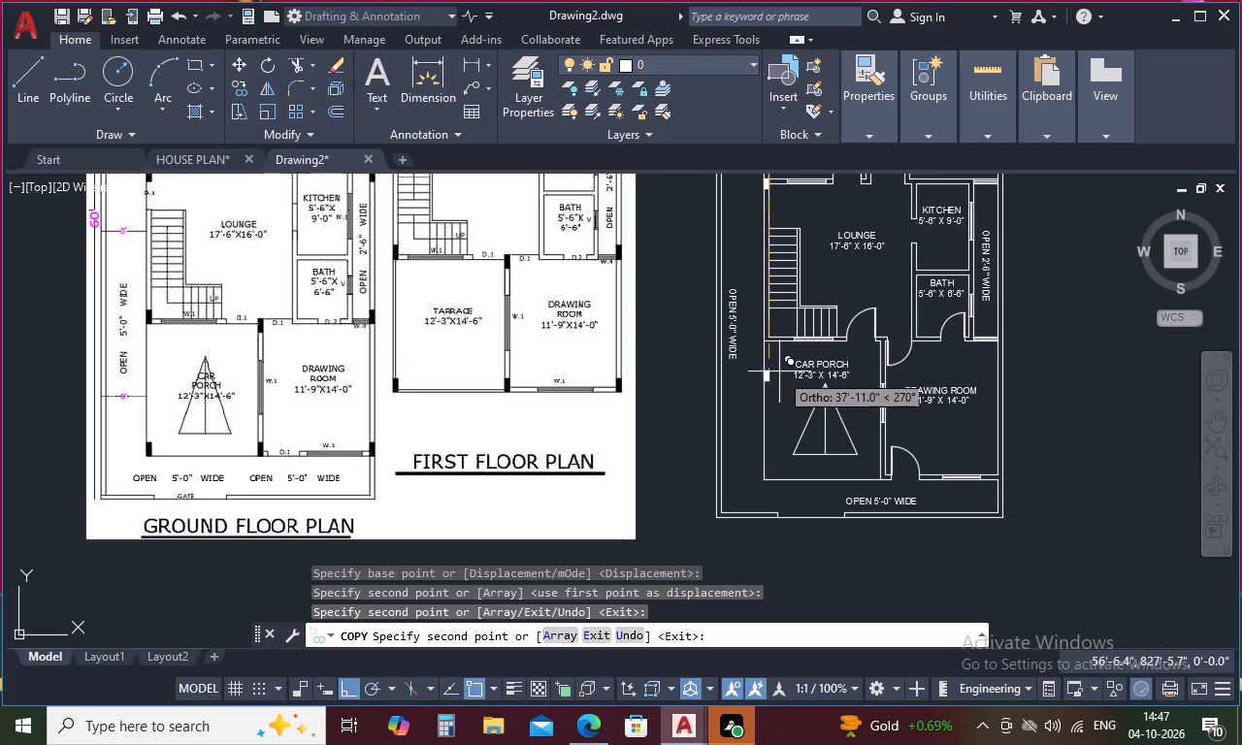
pyautogui.scroll(4, 769, 331)
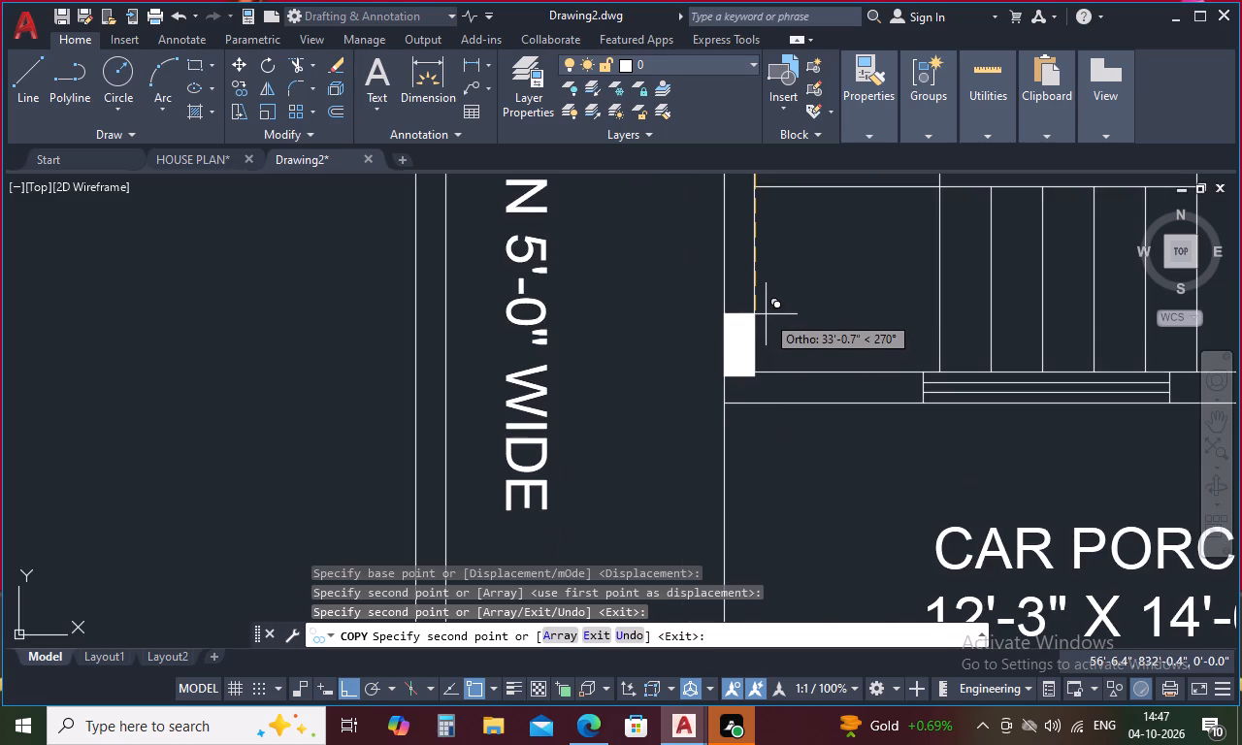
pyautogui.click(762, 308)
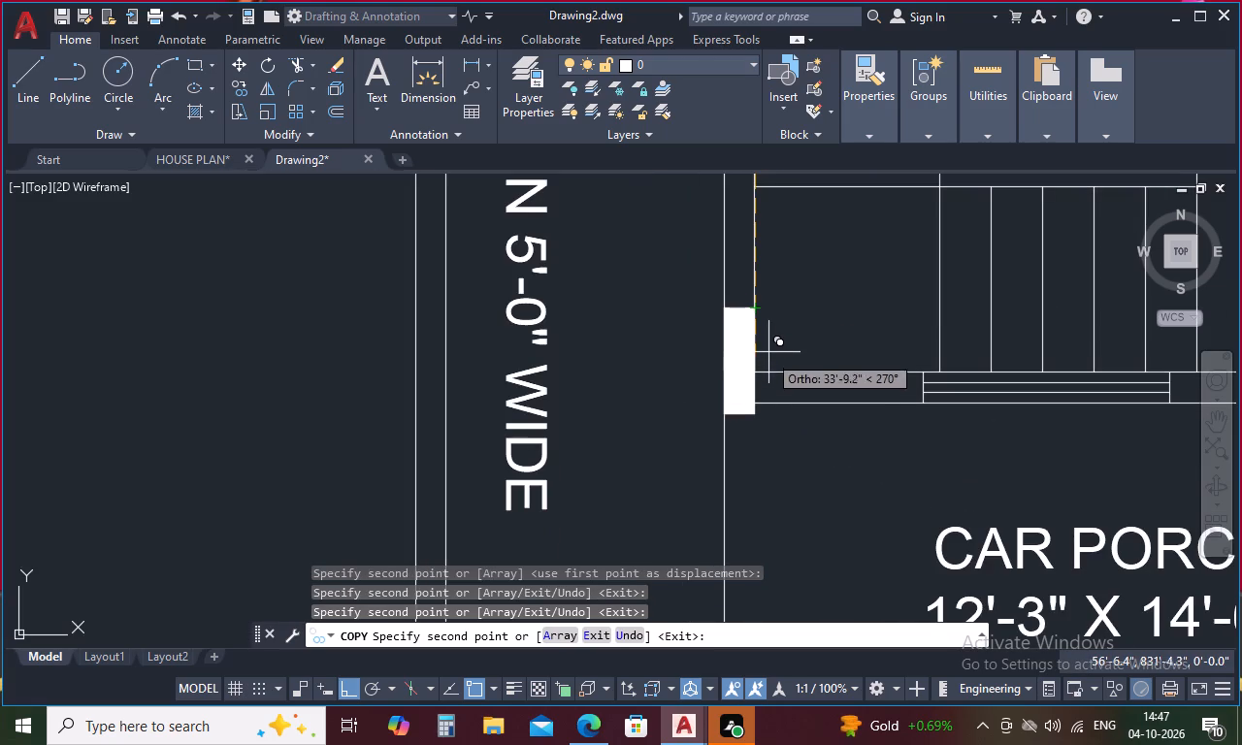
pyautogui.press('space')
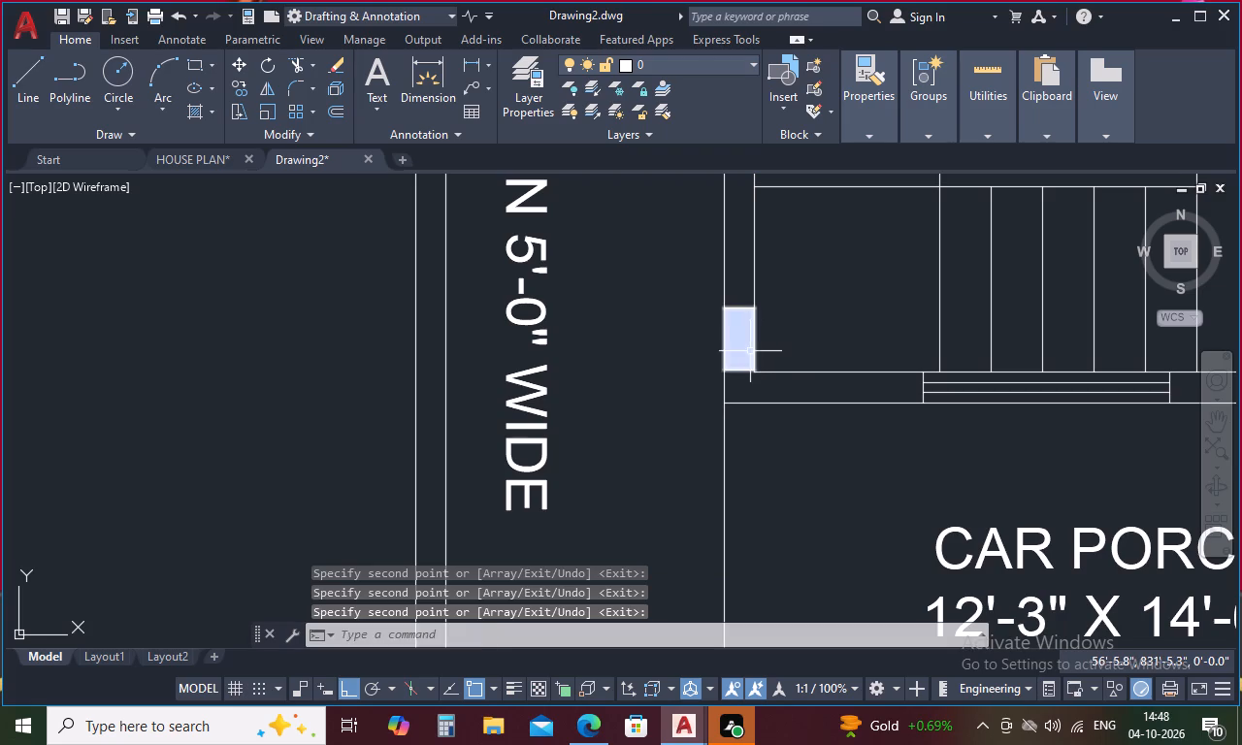
# Move the column beside the stairs down by its lower inner corner until its base meets the underside of the lounge–car porch wall.
pyautogui.click(750, 351)
pyautogui.rightClick(750, 351)
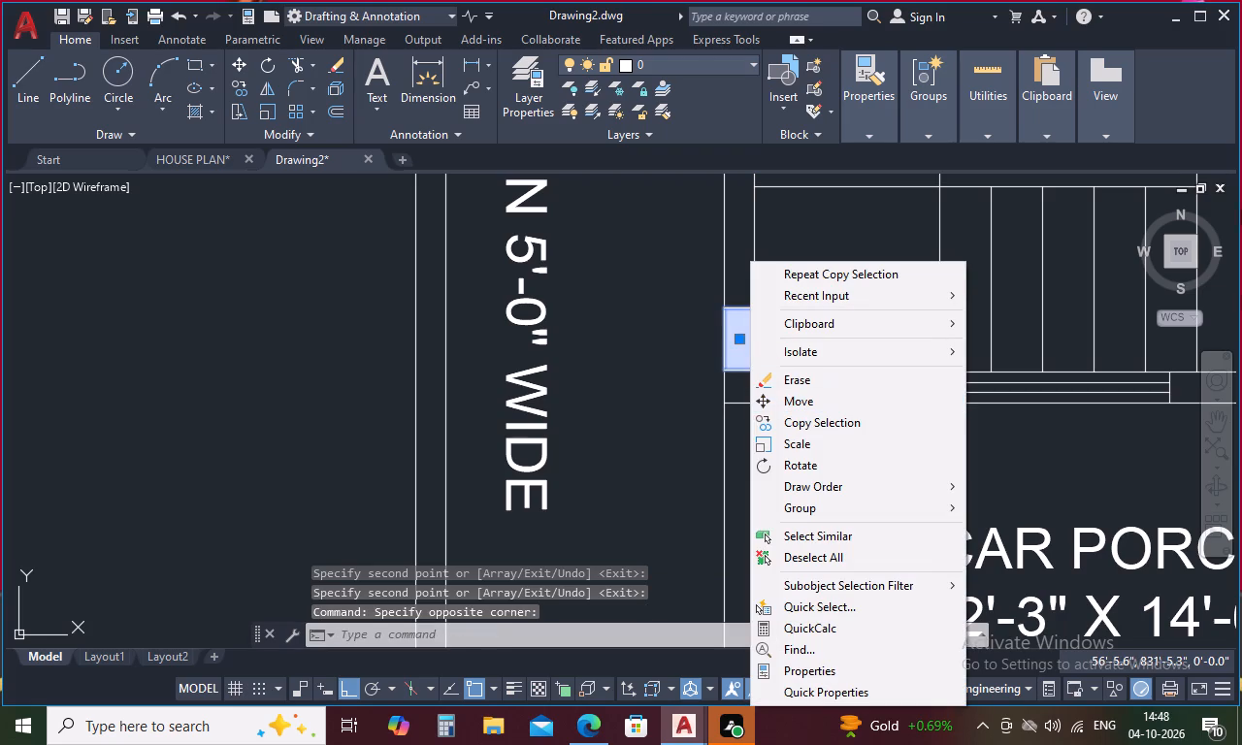
pyautogui.click(759, 396)
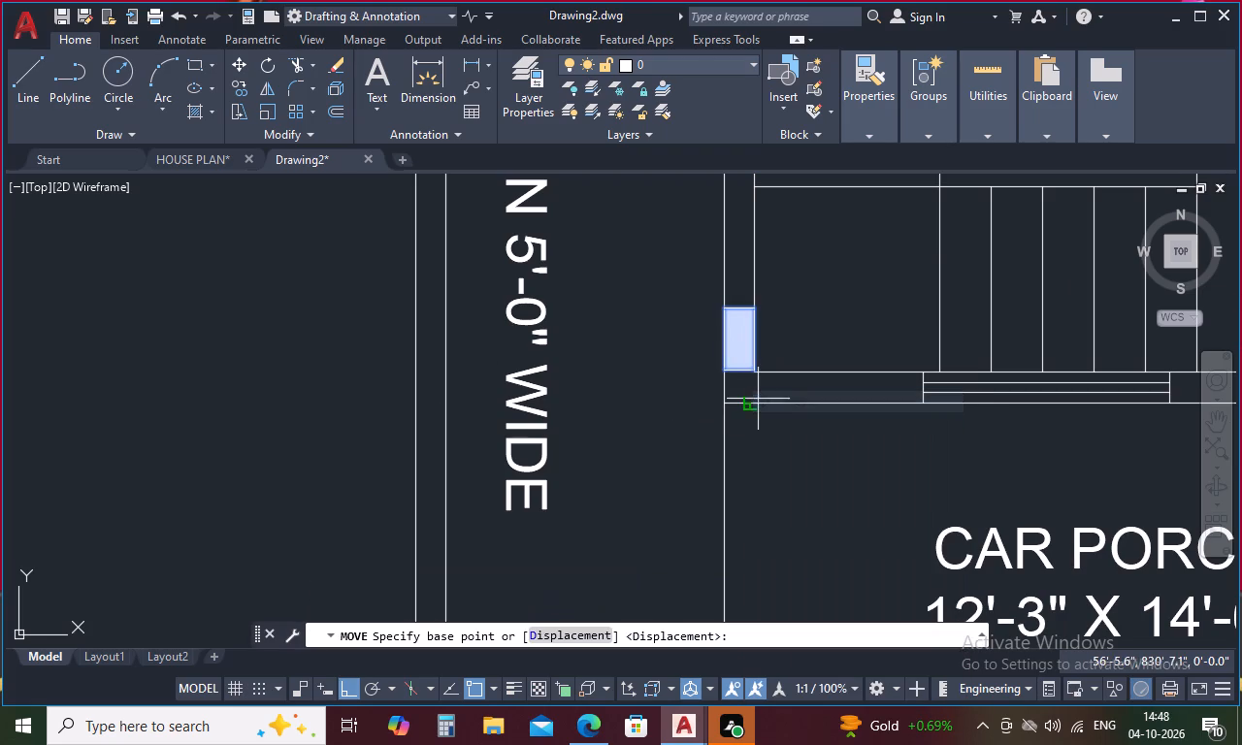
pyautogui.click(755, 367)
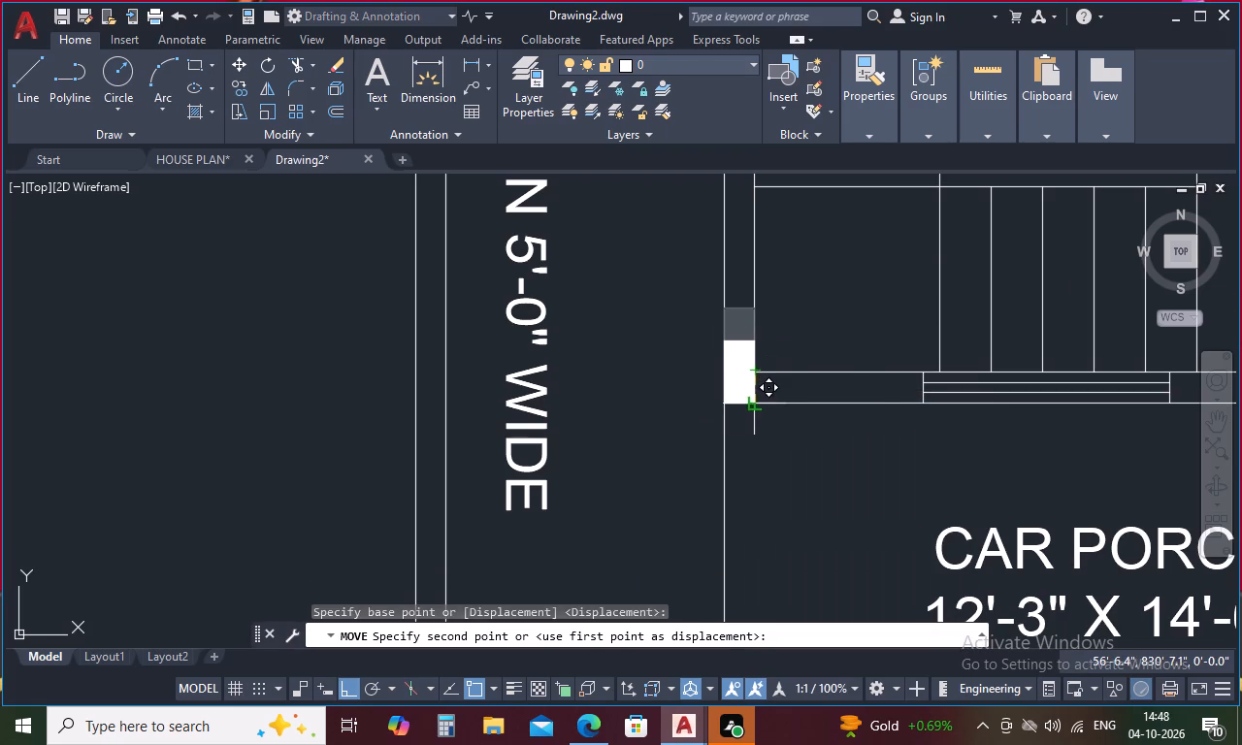
pyautogui.click(752, 400)
# Copy the column at the lounge–car porch junction down the outer wall to near the car porch's lower outer corner.
pyautogui.click(736, 397)
pyautogui.rightClick(735, 397)
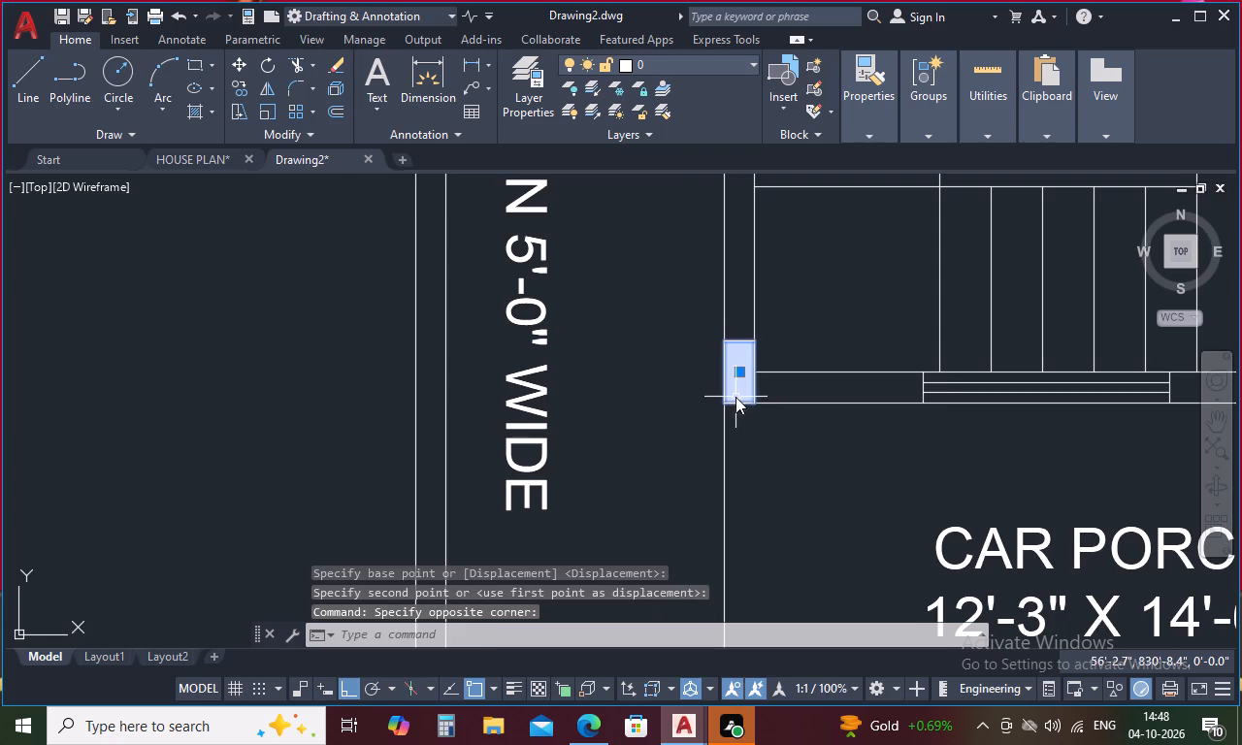
pyautogui.click(760, 415)
pyautogui.click(757, 342)
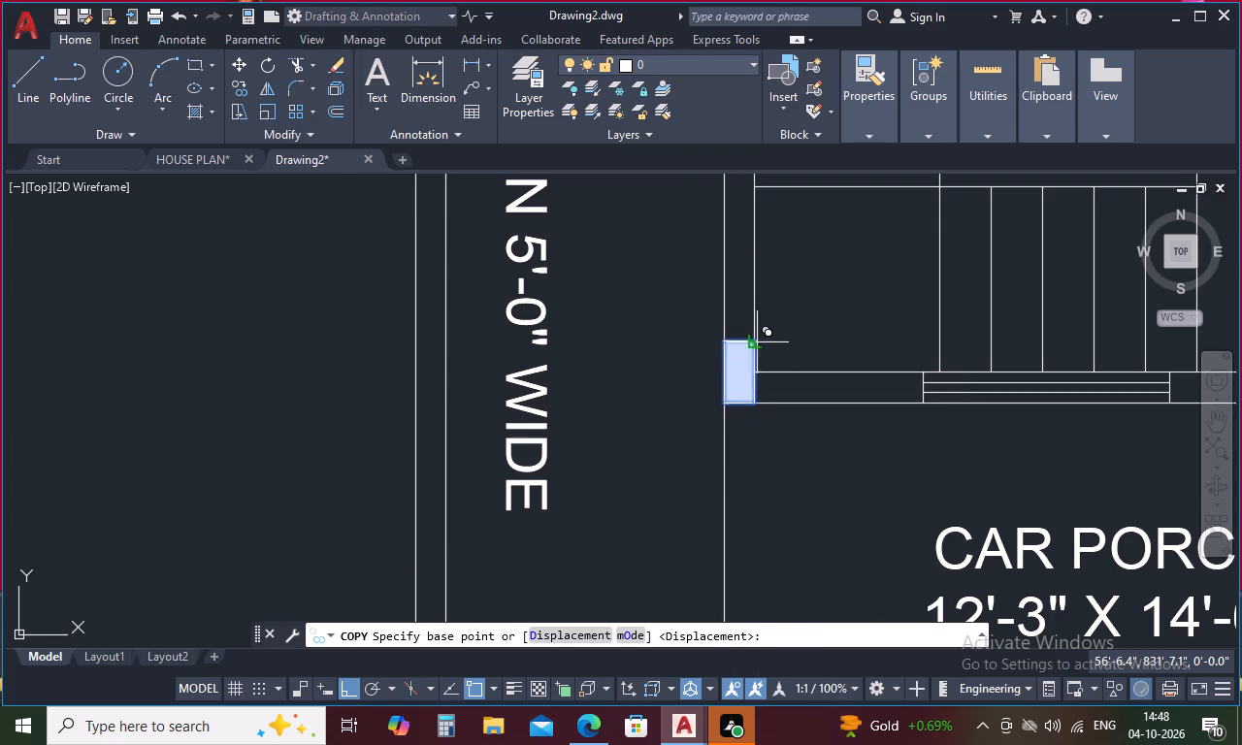
pyautogui.scroll(-5, 695, 340)
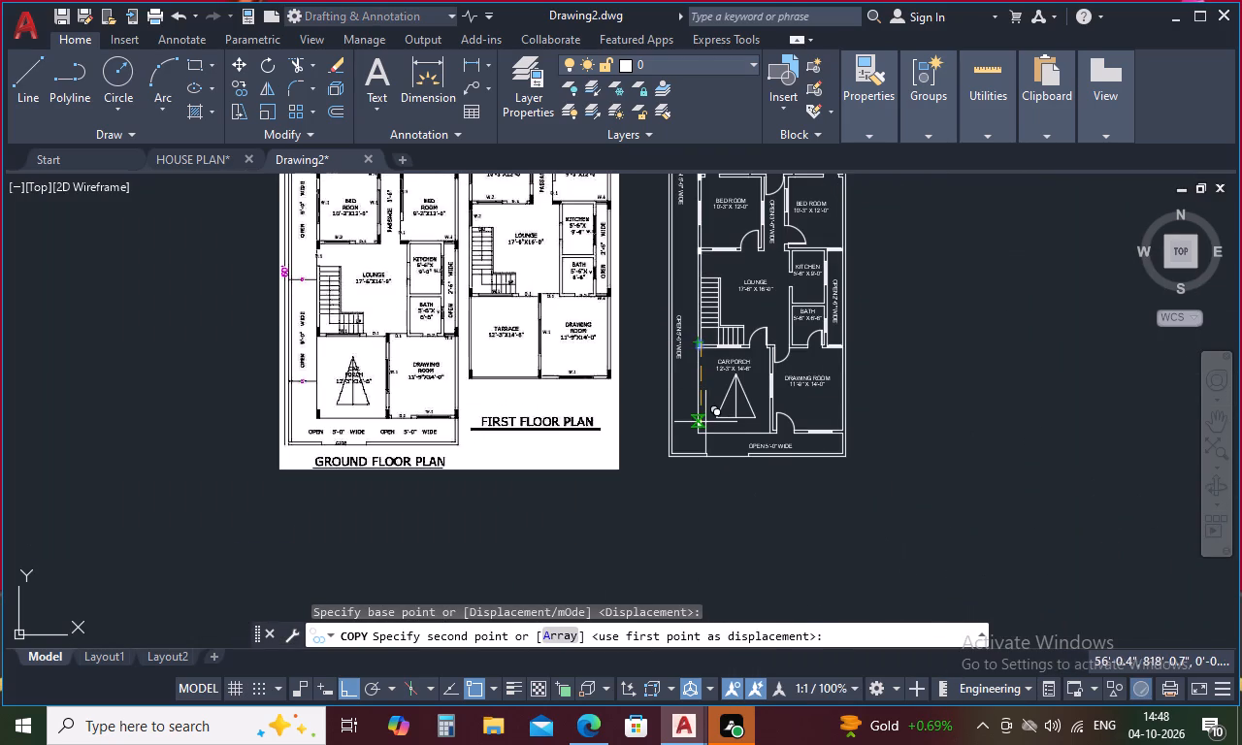
pyautogui.click(705, 422)
pyautogui.scroll(5, 704, 426)
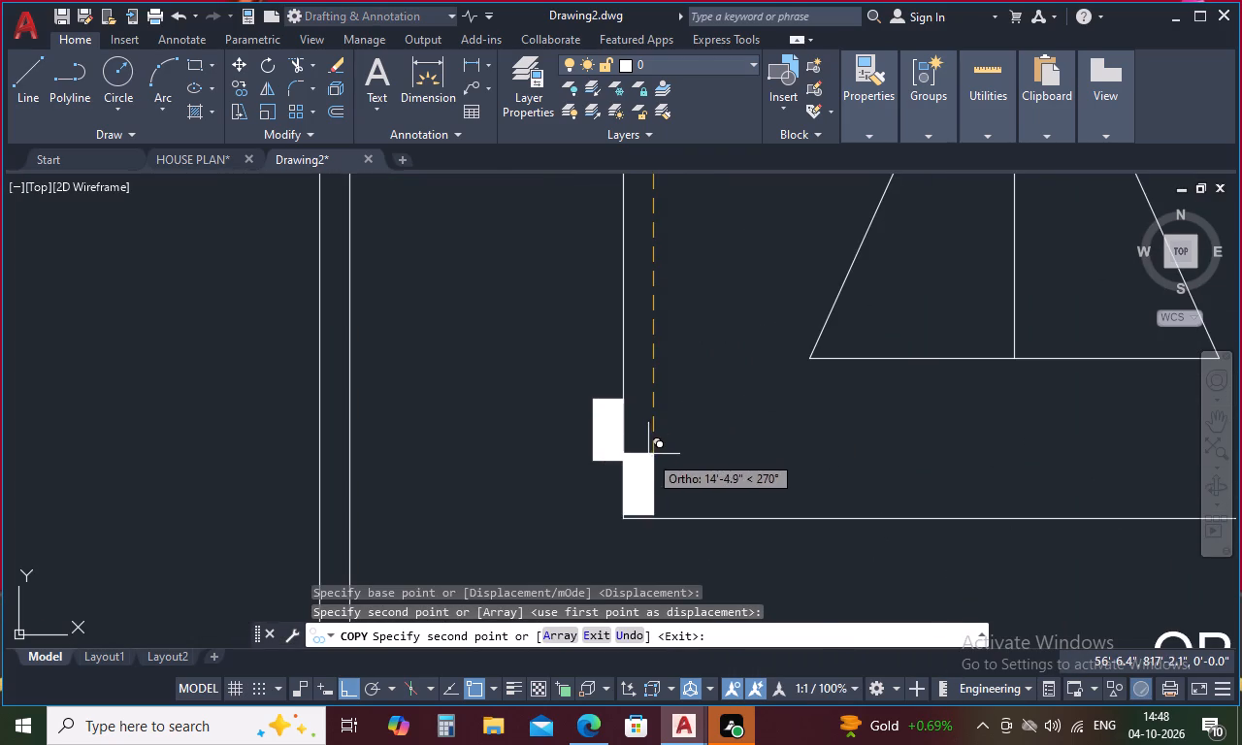
pyautogui.press('Escape')
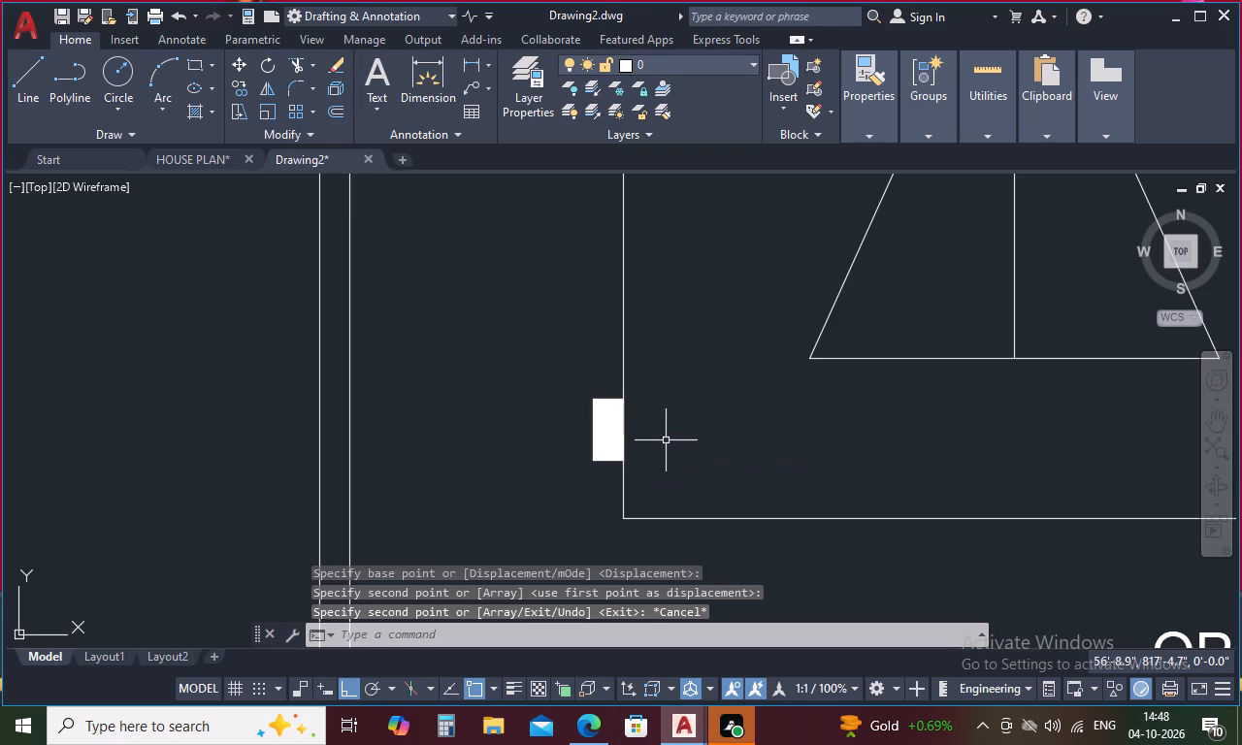
# Move the copied column by its lower outer corner onto the car porch's lower outer corner.
pyautogui.click(617, 430)
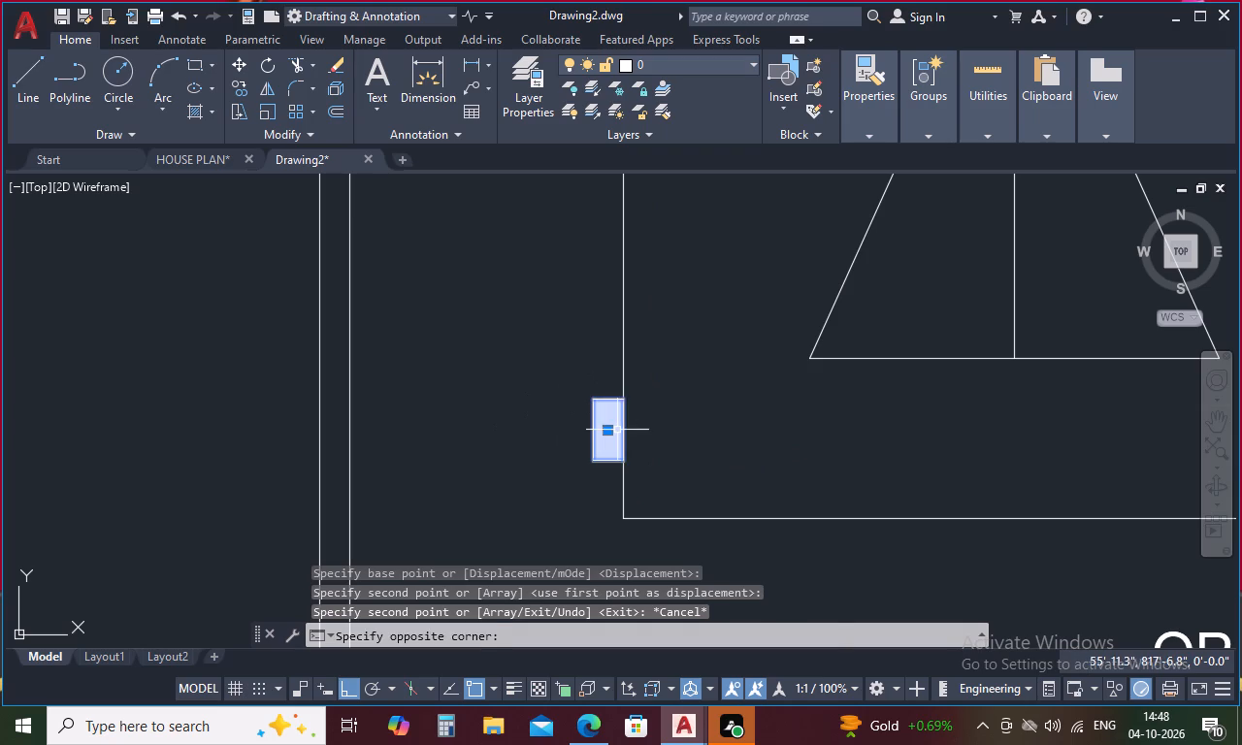
pyautogui.rightClick(617, 430)
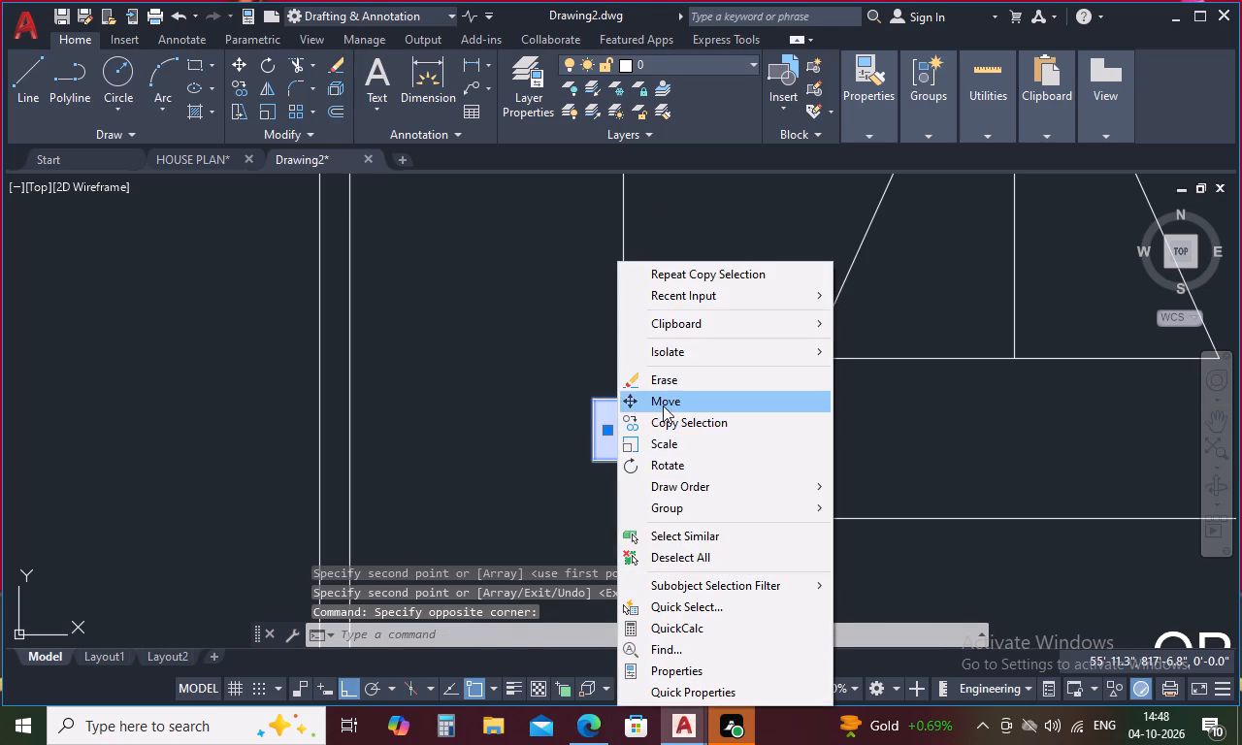
pyautogui.click(663, 405)
pyautogui.click(591, 462)
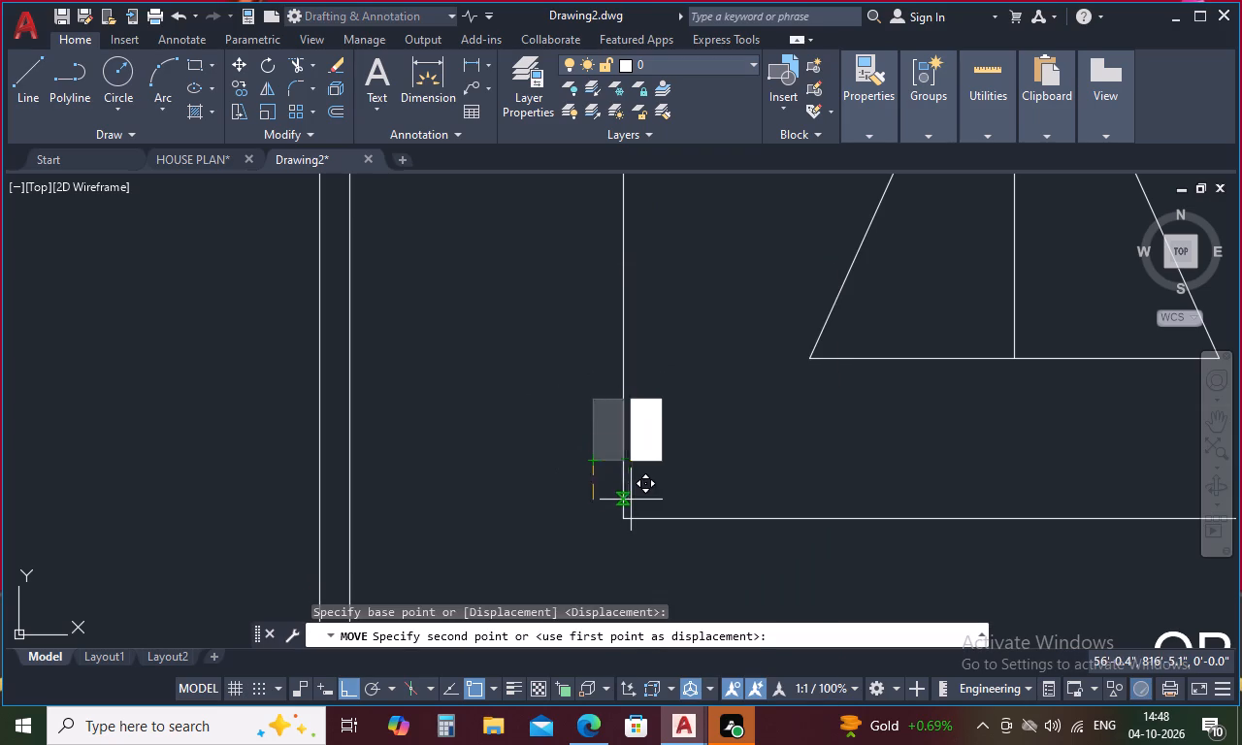
pyautogui.click(619, 520)
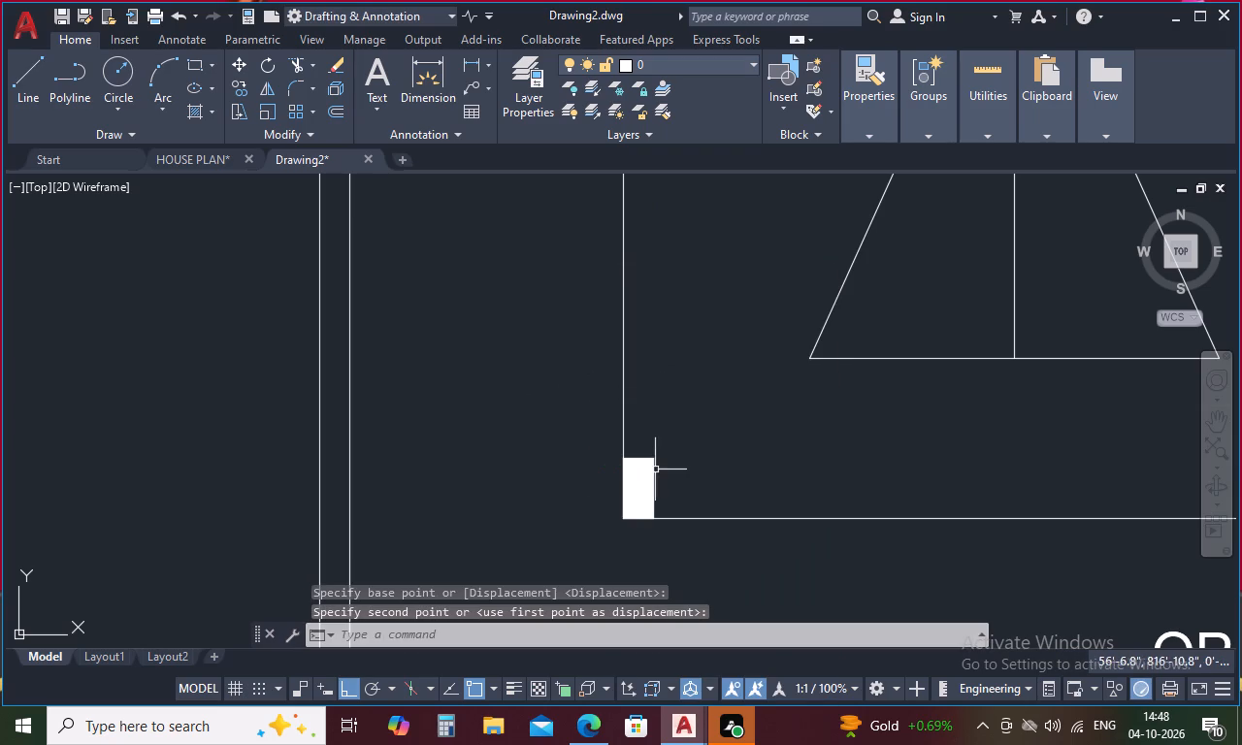
# Copy the column at the left bath–bedroom outer wall junction horizontally to the bedroom's upper corner beside the passage.
pyautogui.scroll(-5, 655, 470)
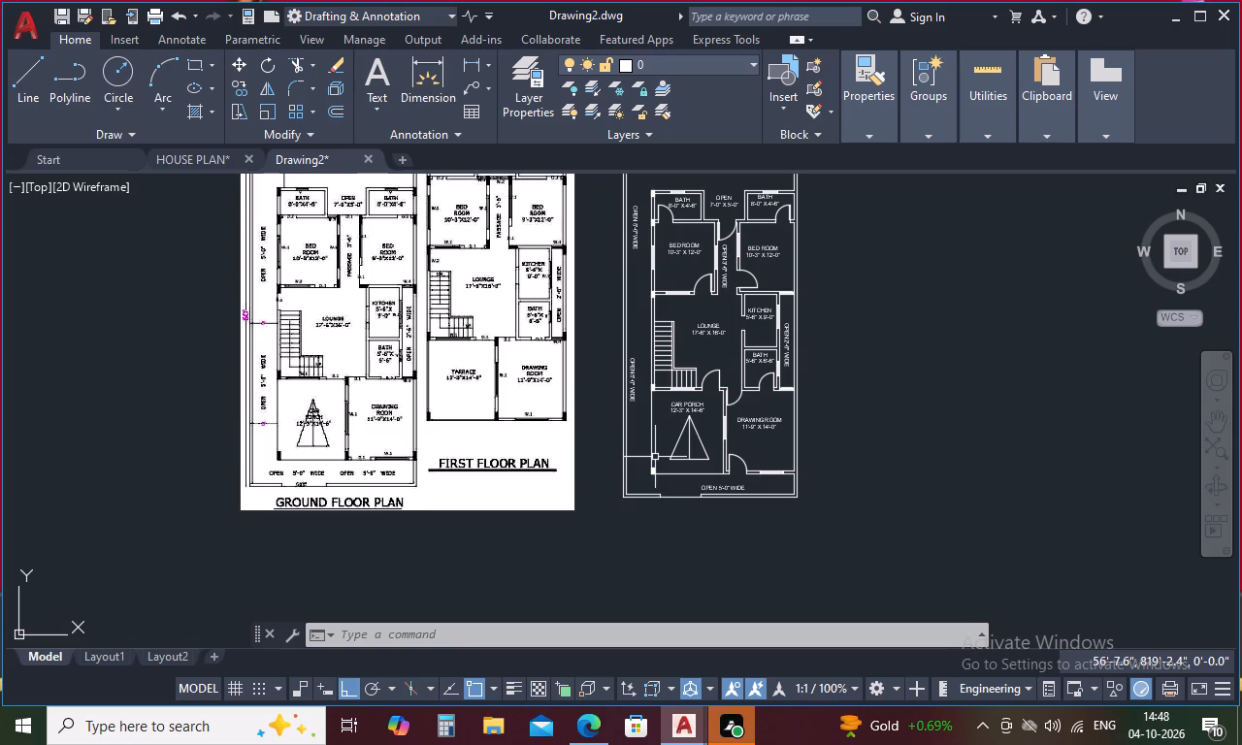
pyautogui.scroll(-1, 655, 457)
pyautogui.scroll(3, 424, 266)
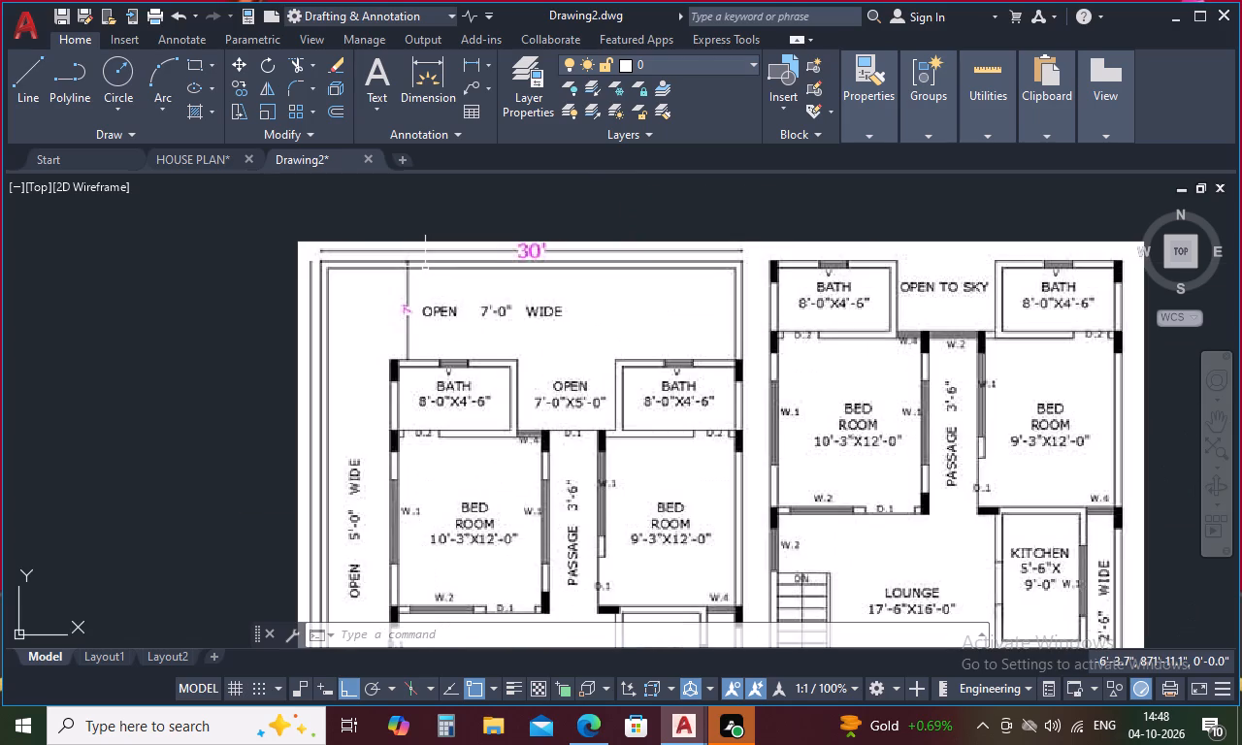
pyautogui.scroll(-3, 425, 267)
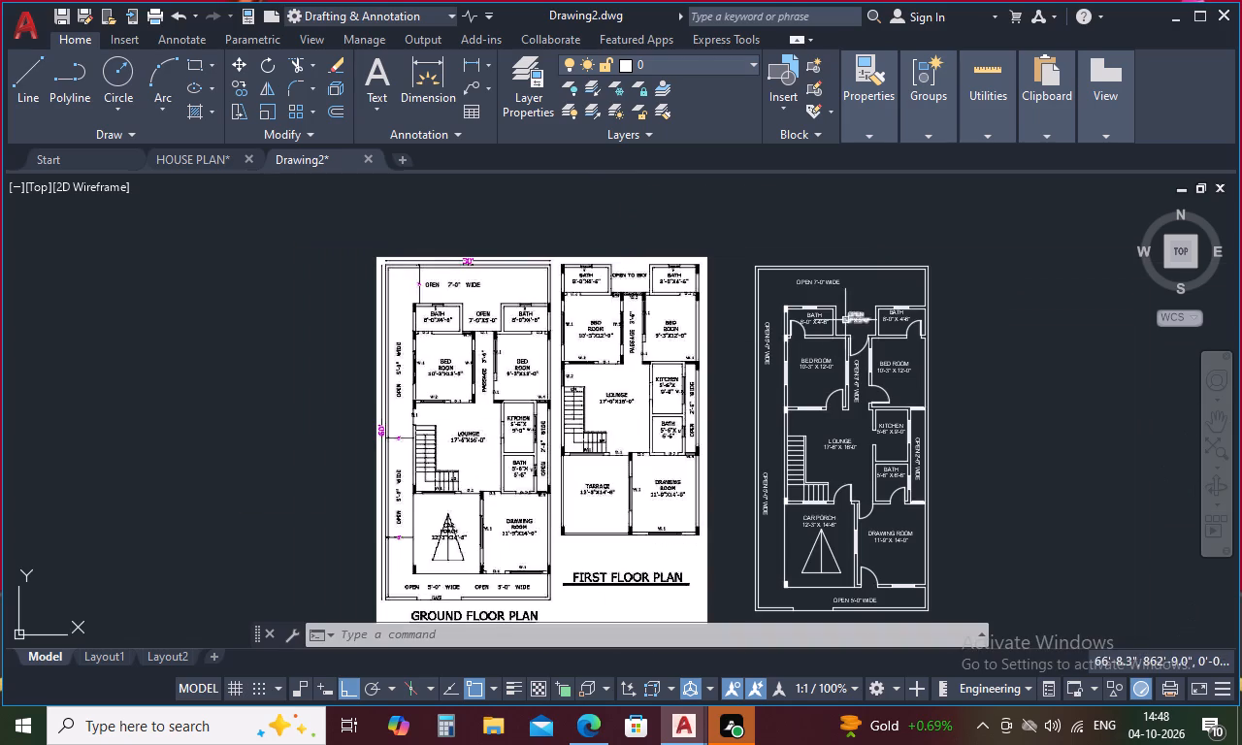
pyautogui.scroll(3, 849, 318)
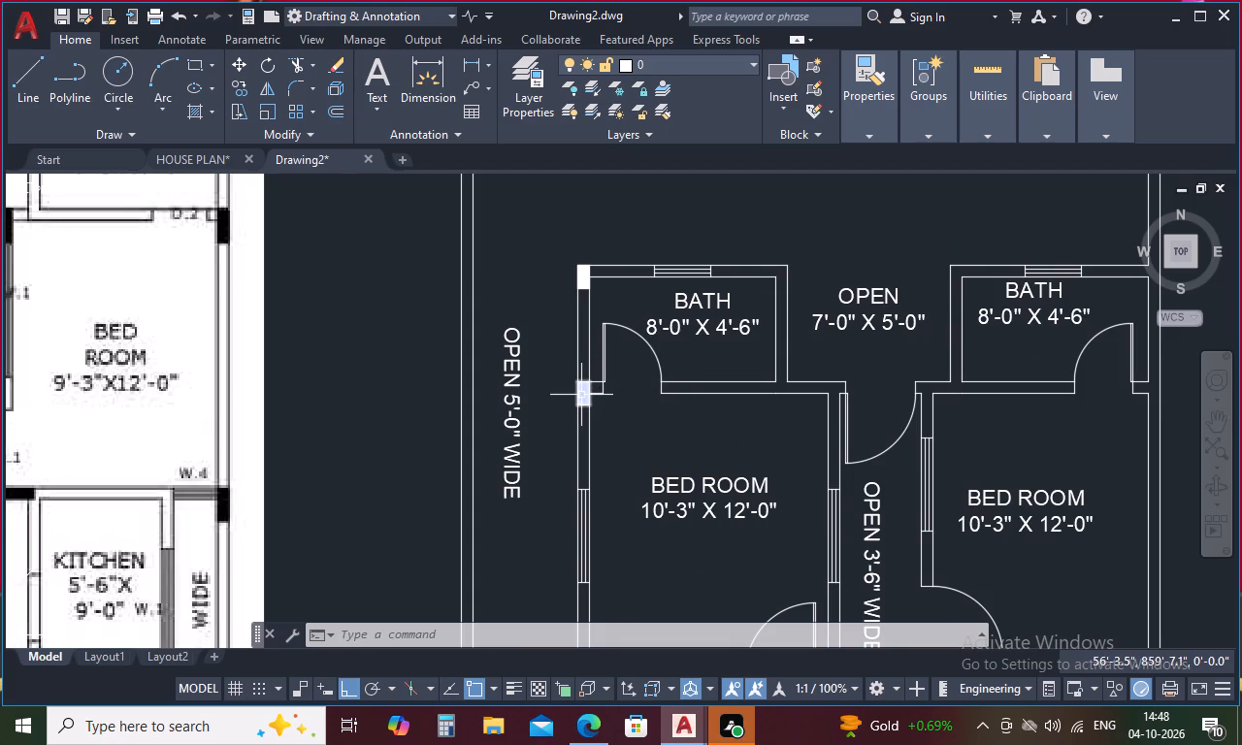
pyautogui.click(581, 395)
pyautogui.rightClick(581, 395)
pyautogui.click(635, 429)
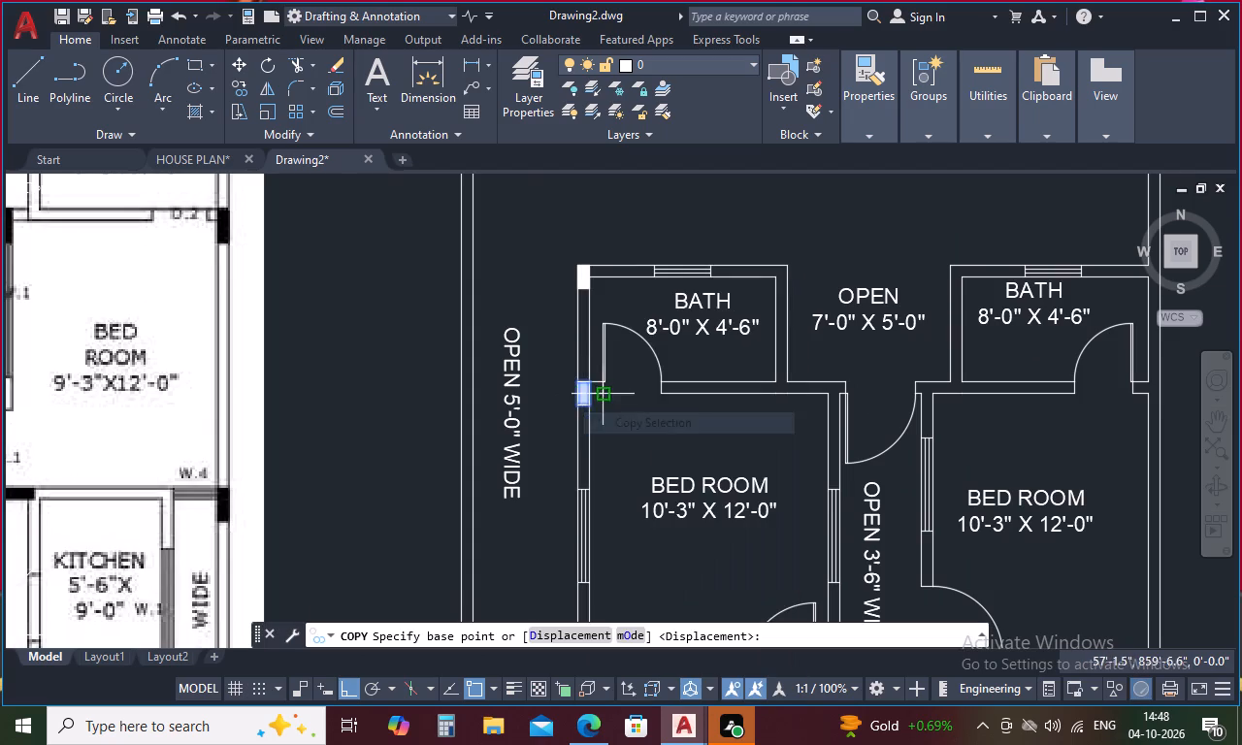
pyautogui.scroll(3, 581, 379)
pyautogui.click(597, 386)
pyautogui.scroll(-4, 598, 386)
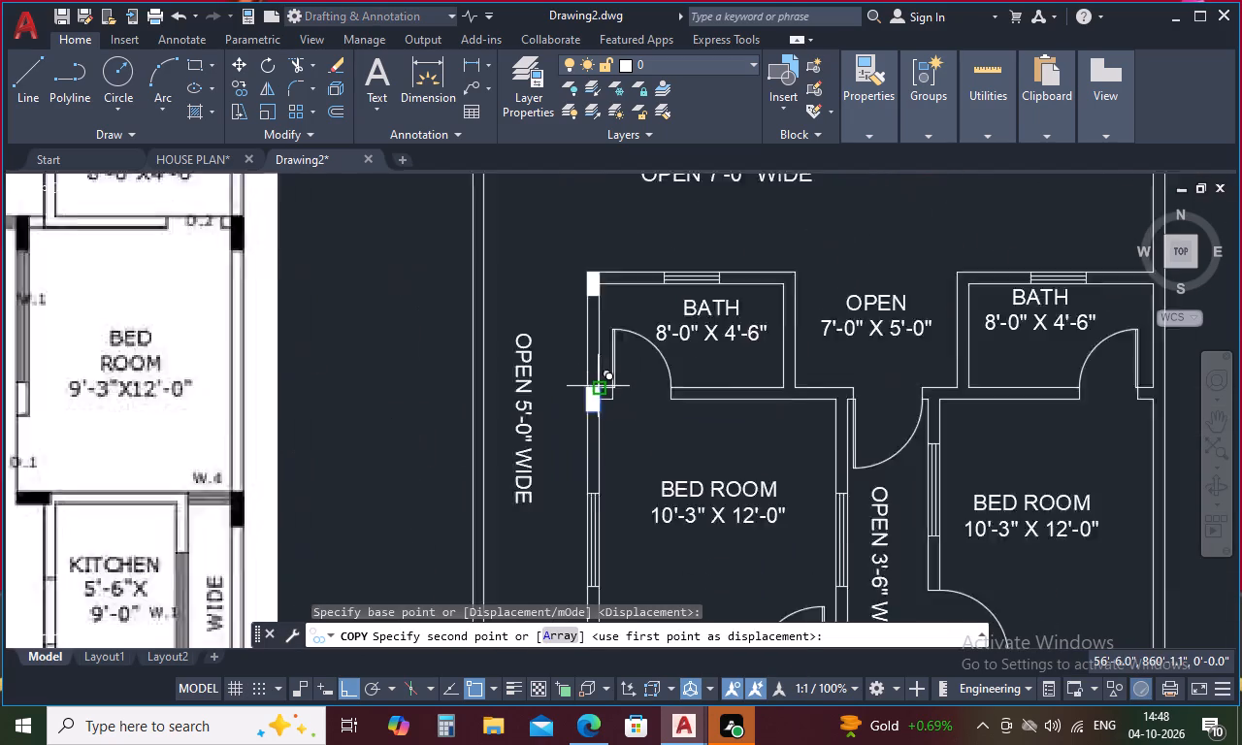
pyautogui.scroll(4, 752, 378)
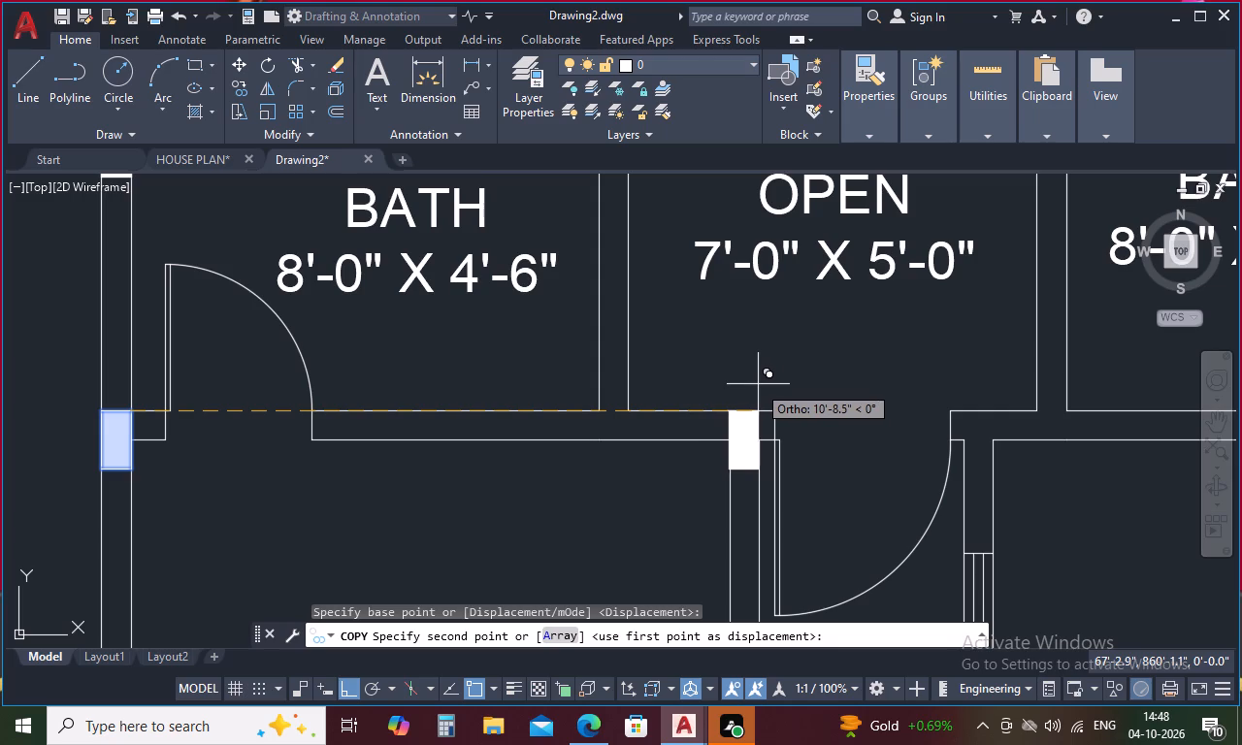
pyautogui.click(759, 384)
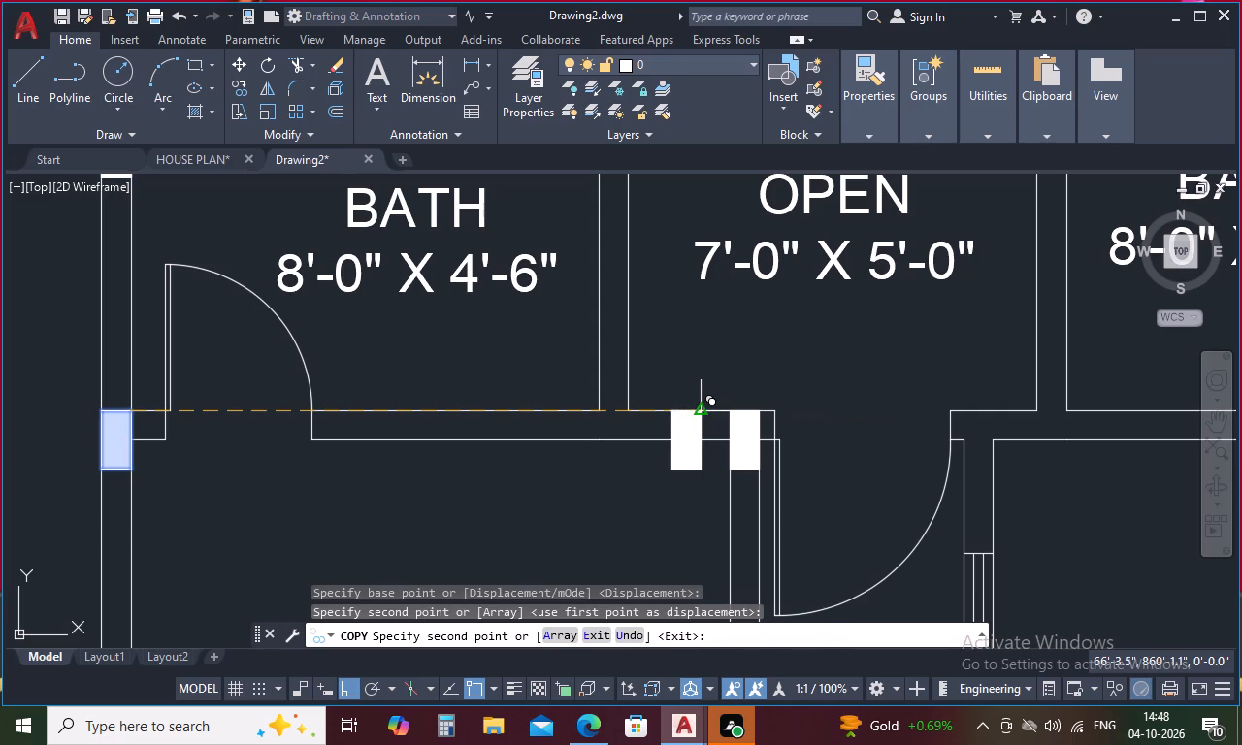
# With Ortho off, place another copy of the column at the left bedroom's lower corner beside the passage, then finish copying.
pyautogui.scroll(-5, 699, 404)
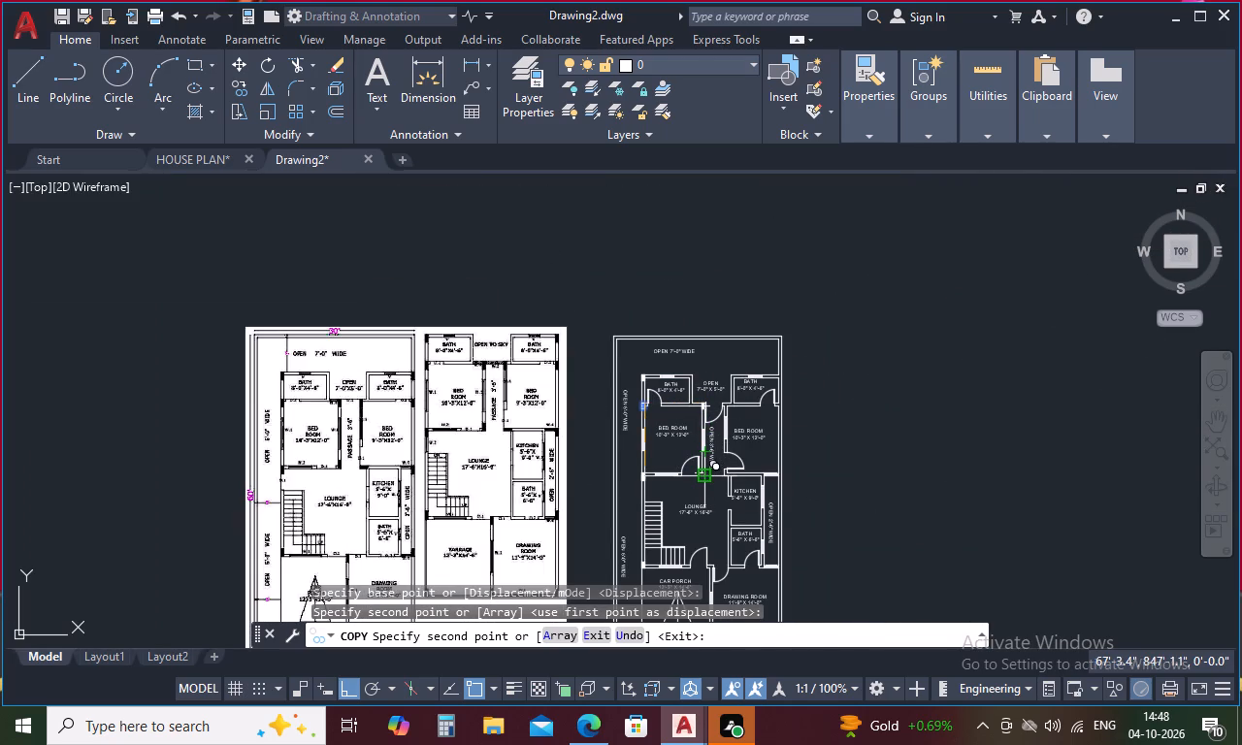
pyautogui.scroll(3, 310, 477)
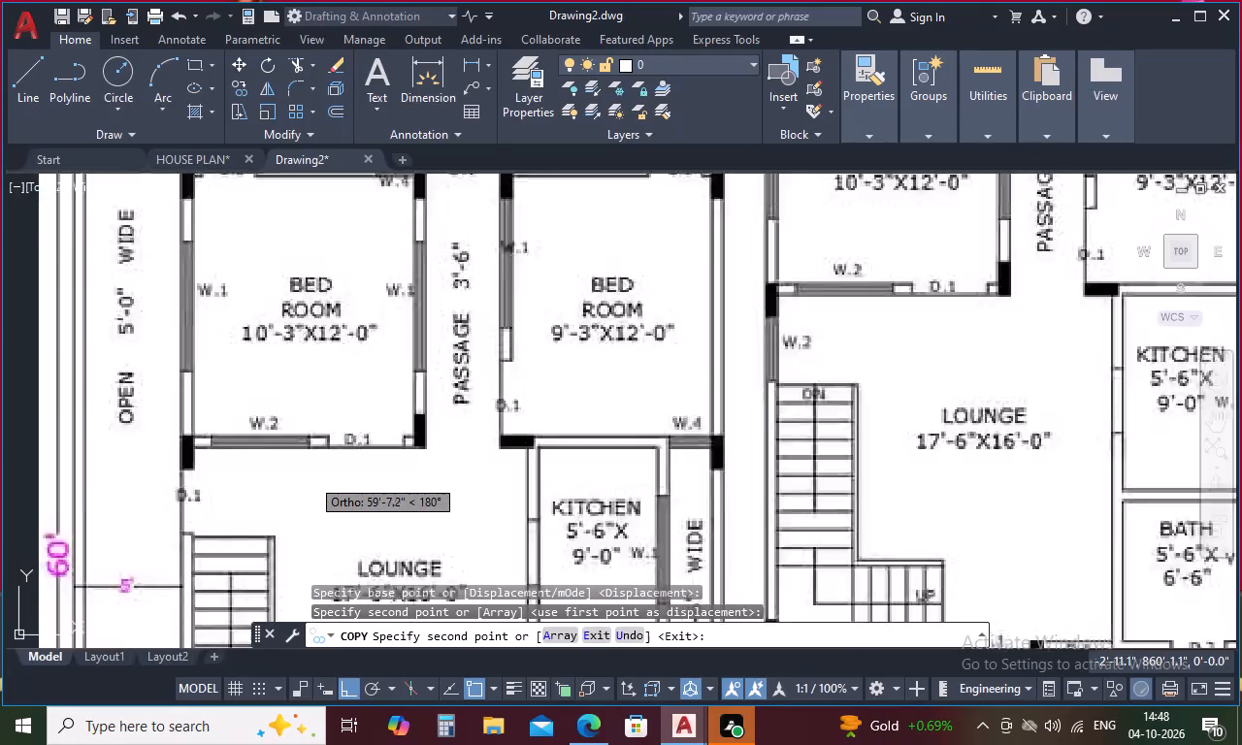
pyautogui.scroll(1, 310, 477)
pyautogui.scroll(-3, 310, 477)
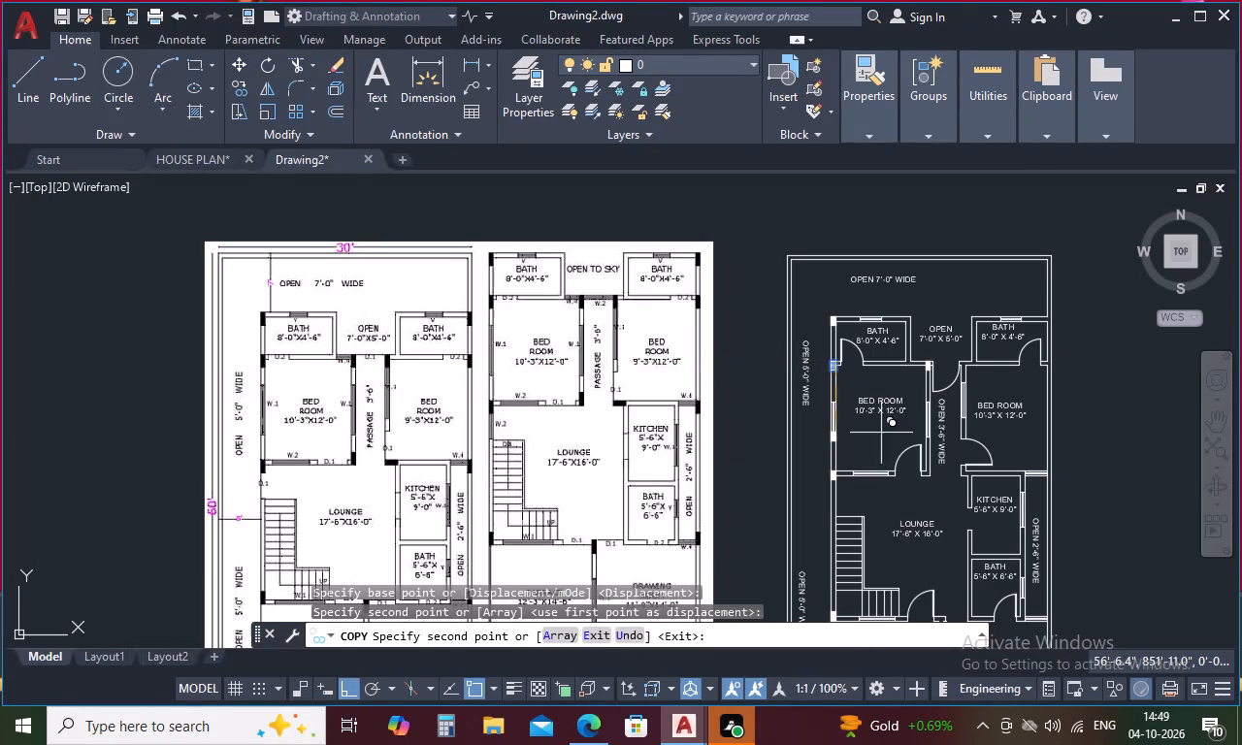
pyautogui.scroll(5, 939, 482)
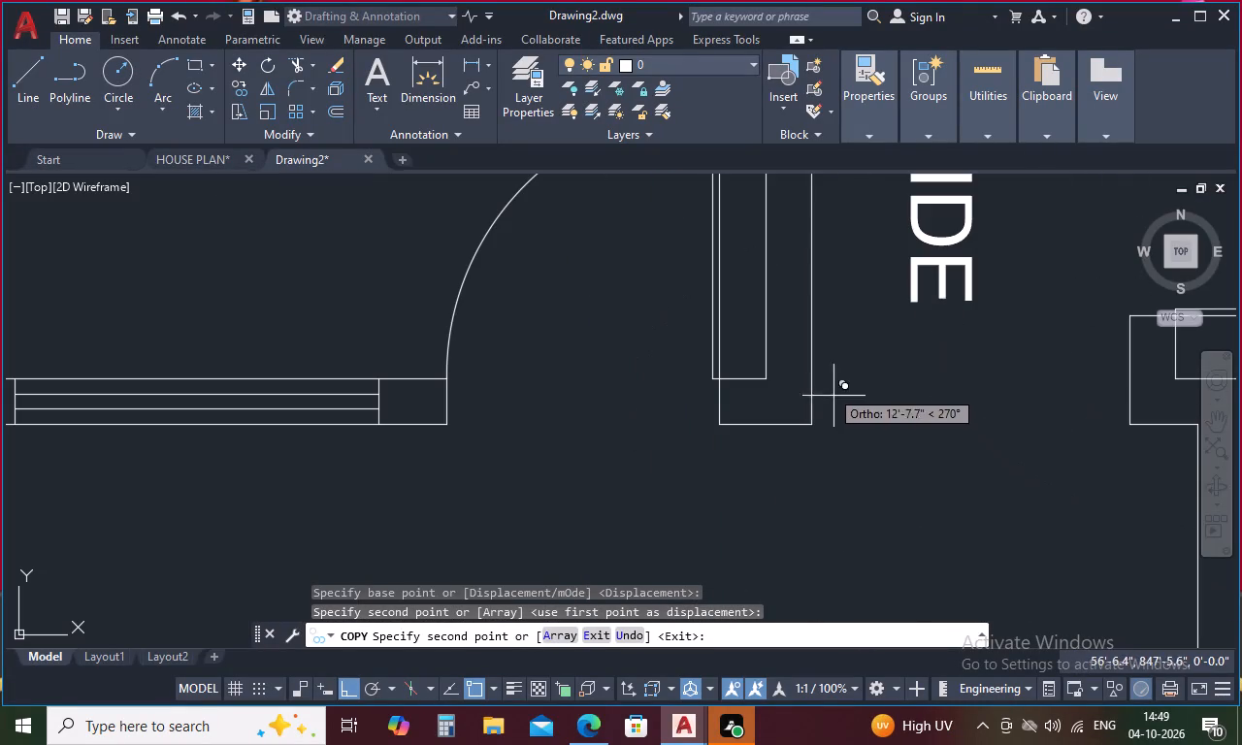
pyautogui.scroll(-2, 703, 399)
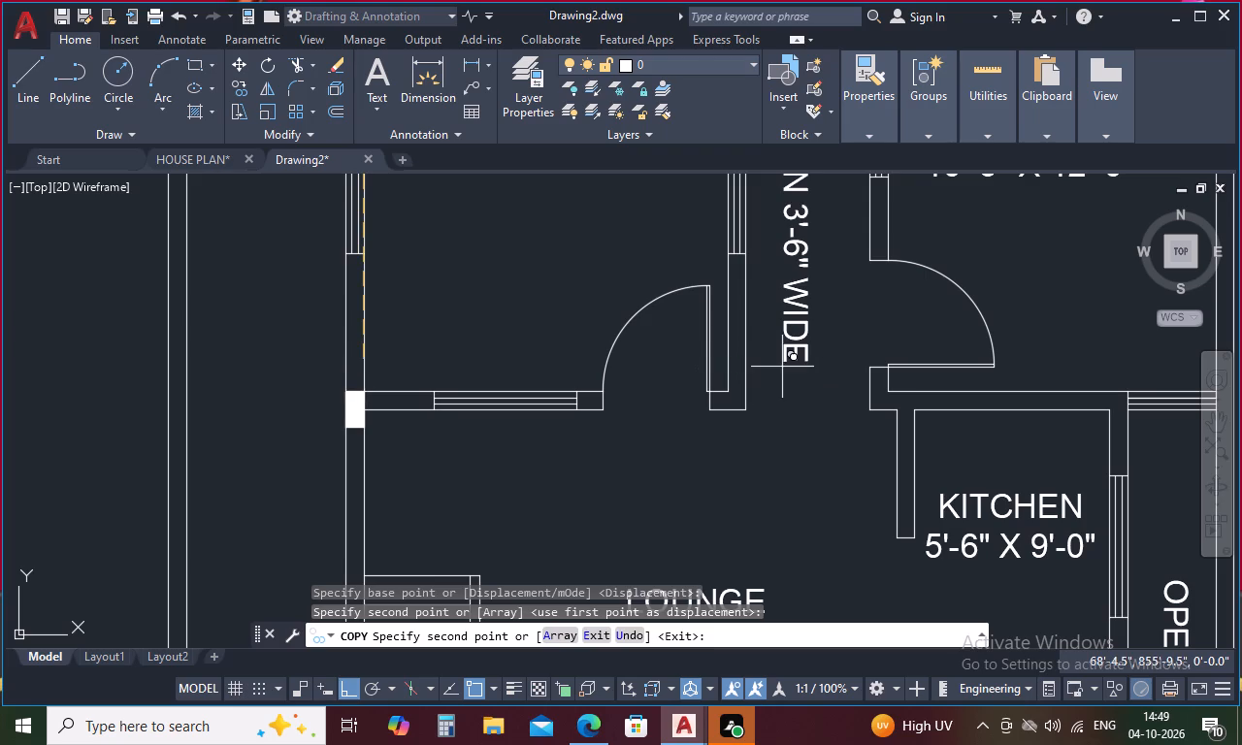
pyautogui.press('F8')
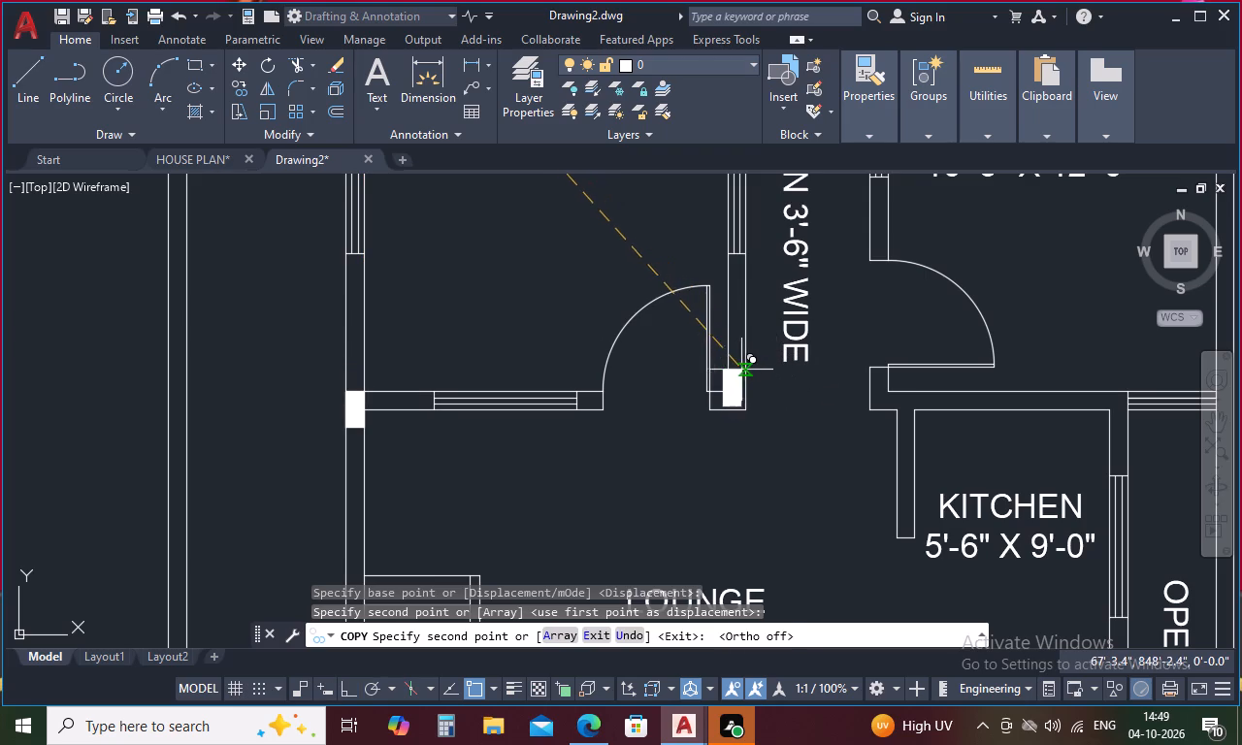
pyautogui.click(745, 371)
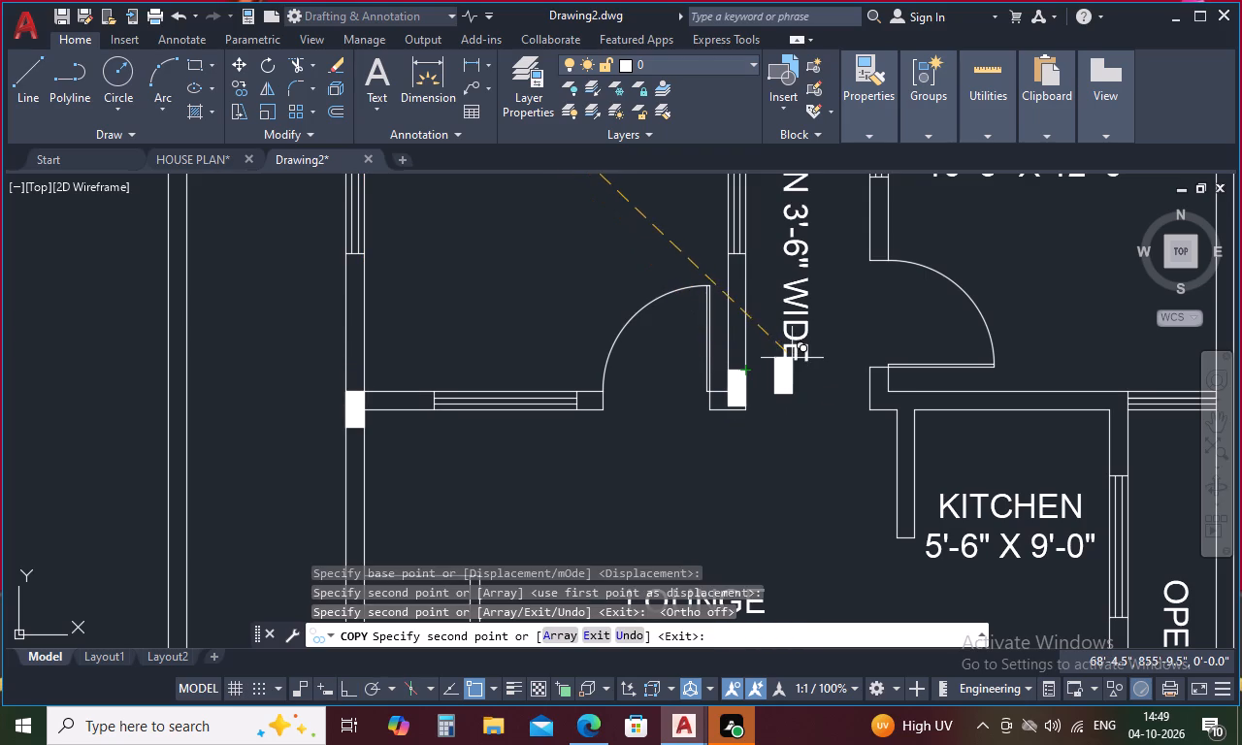
pyautogui.press('Escape')
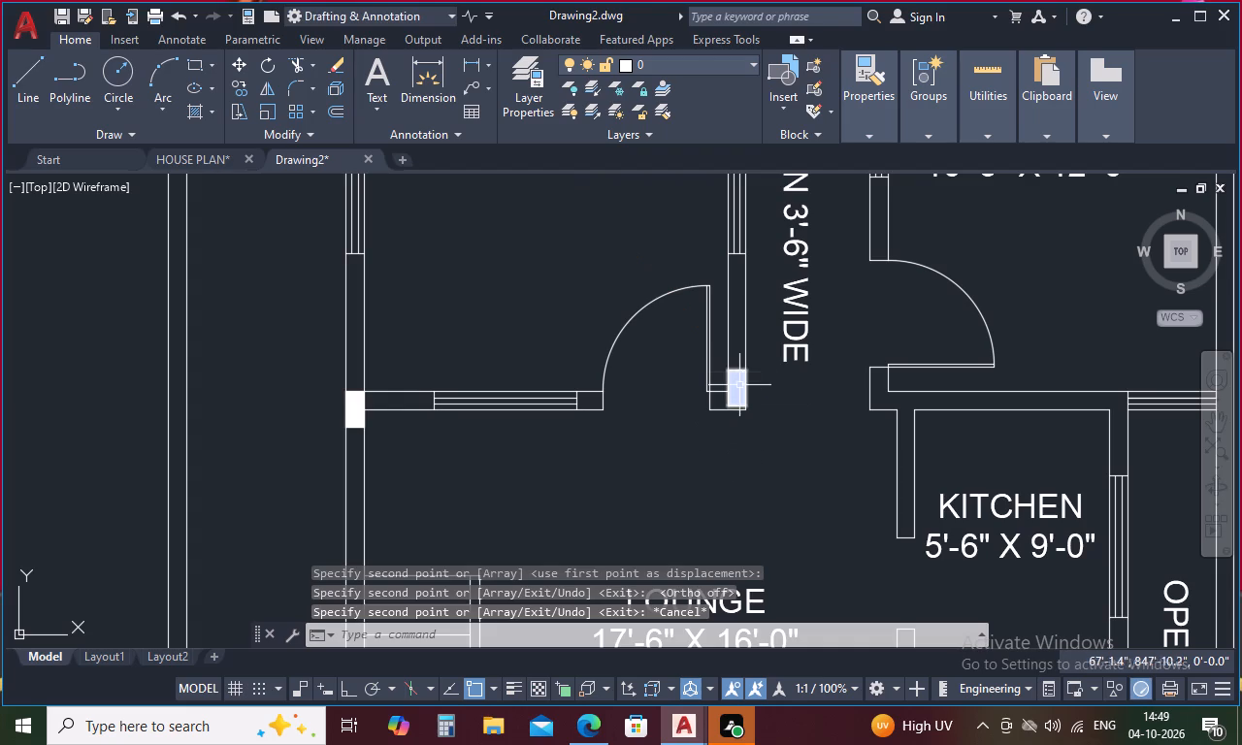
# Move the copied column down by its lower passage-side corner onto the bedroom wall's lower outer corner.
pyautogui.click(739, 387)
pyautogui.rightClick(739, 387)
pyautogui.click(774, 399)
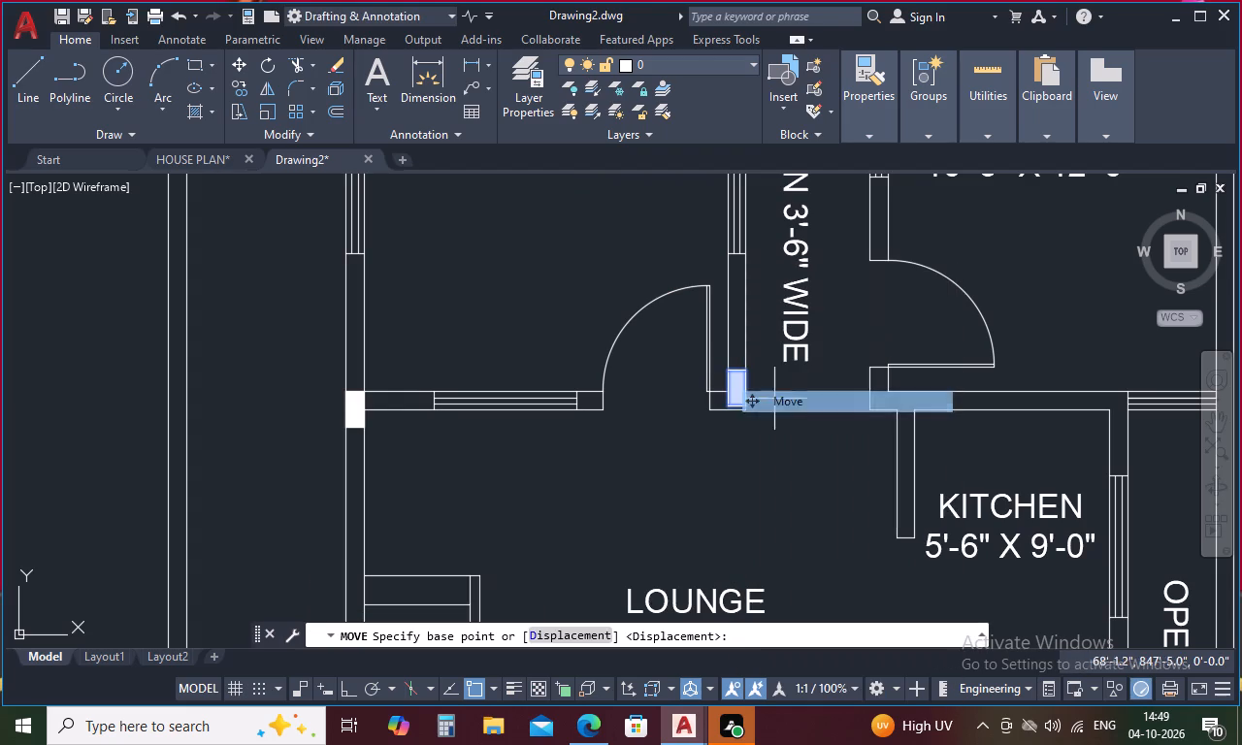
pyautogui.click(748, 405)
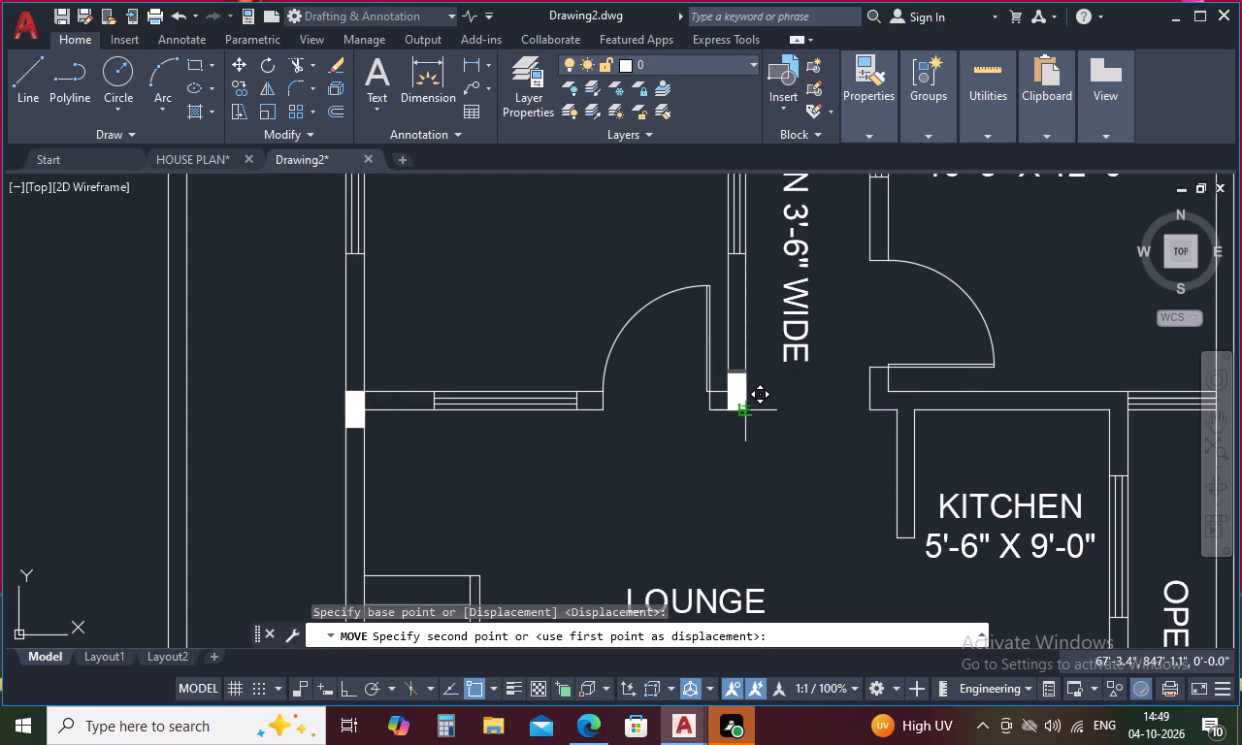
pyautogui.click(748, 415)
# Copy the column at the bedroom's lower passage corner, by its upper passage-side corner, to the top of the car porch–drawing room wall.
pyautogui.scroll(-4, 735, 409)
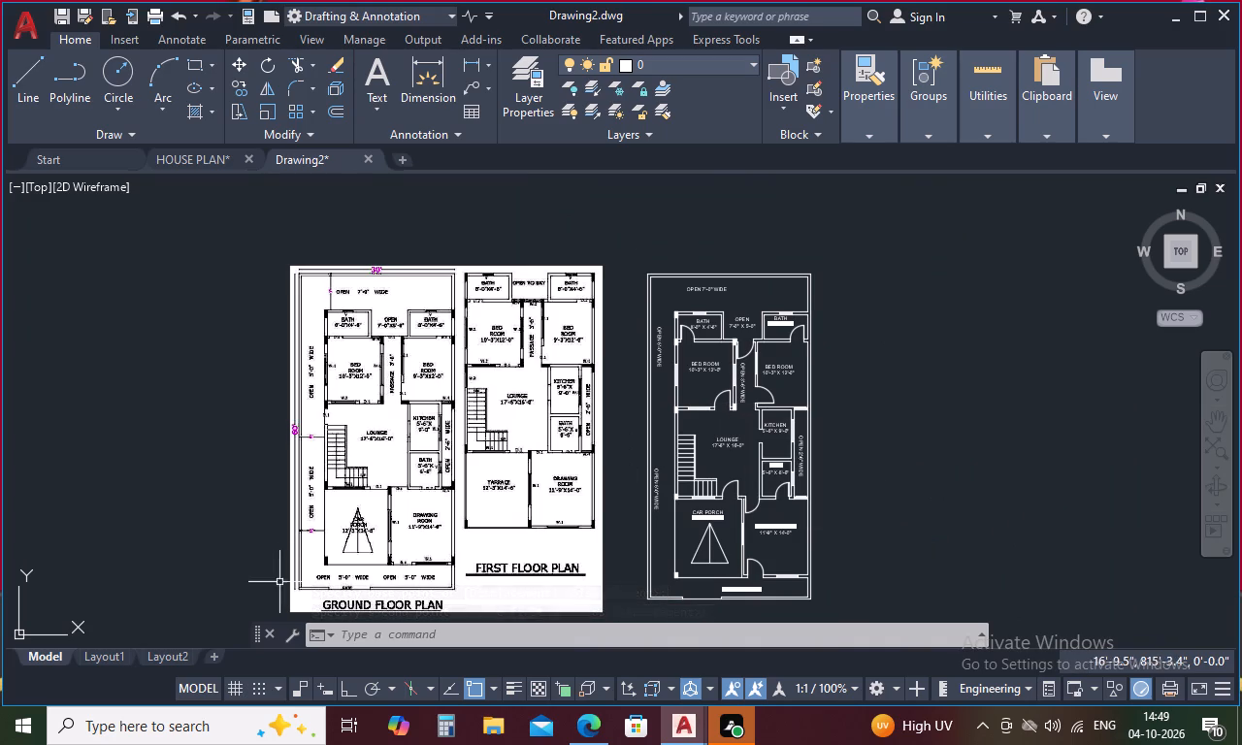
pyautogui.scroll(3, 381, 559)
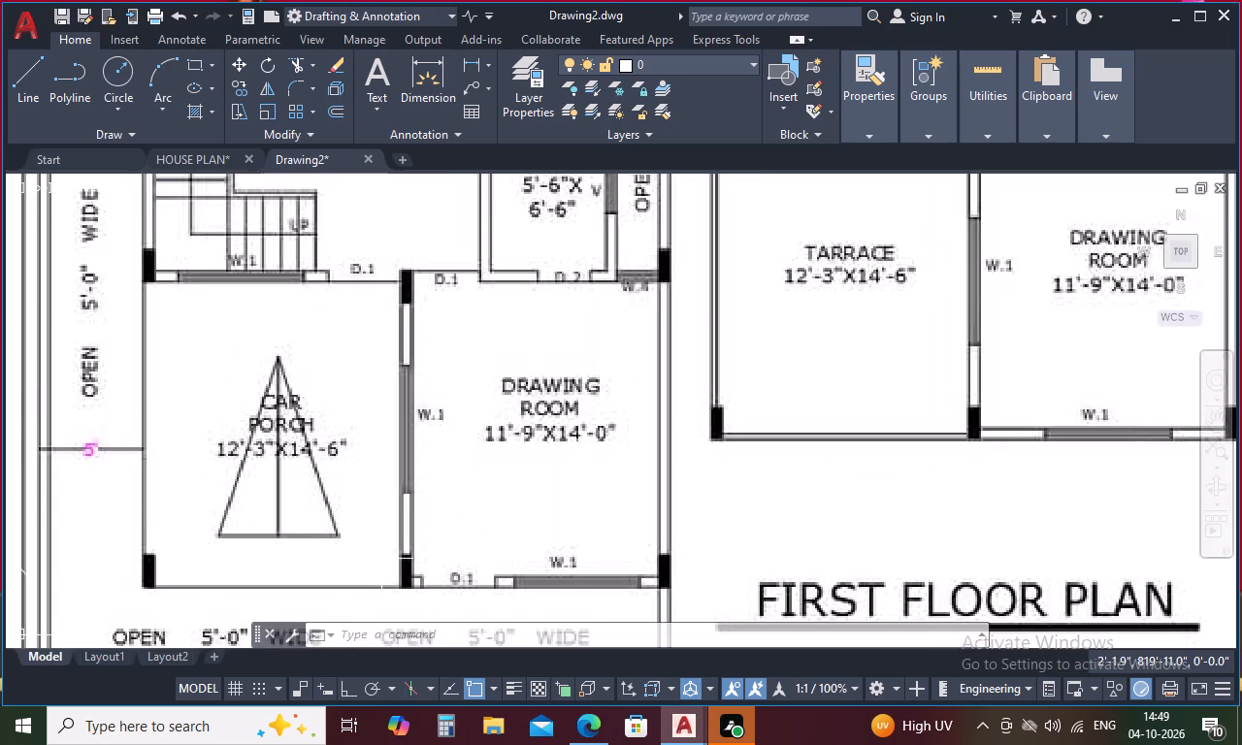
pyautogui.scroll(-3, 381, 559)
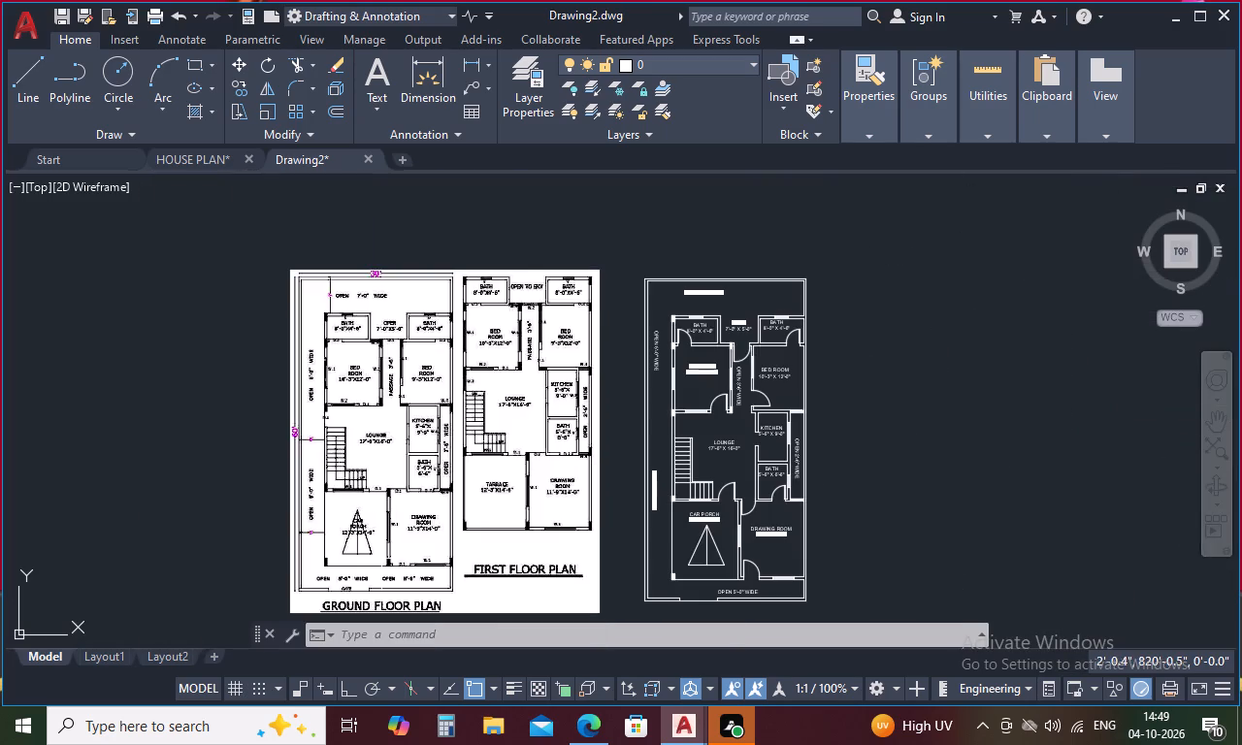
pyautogui.scroll(2, 719, 403)
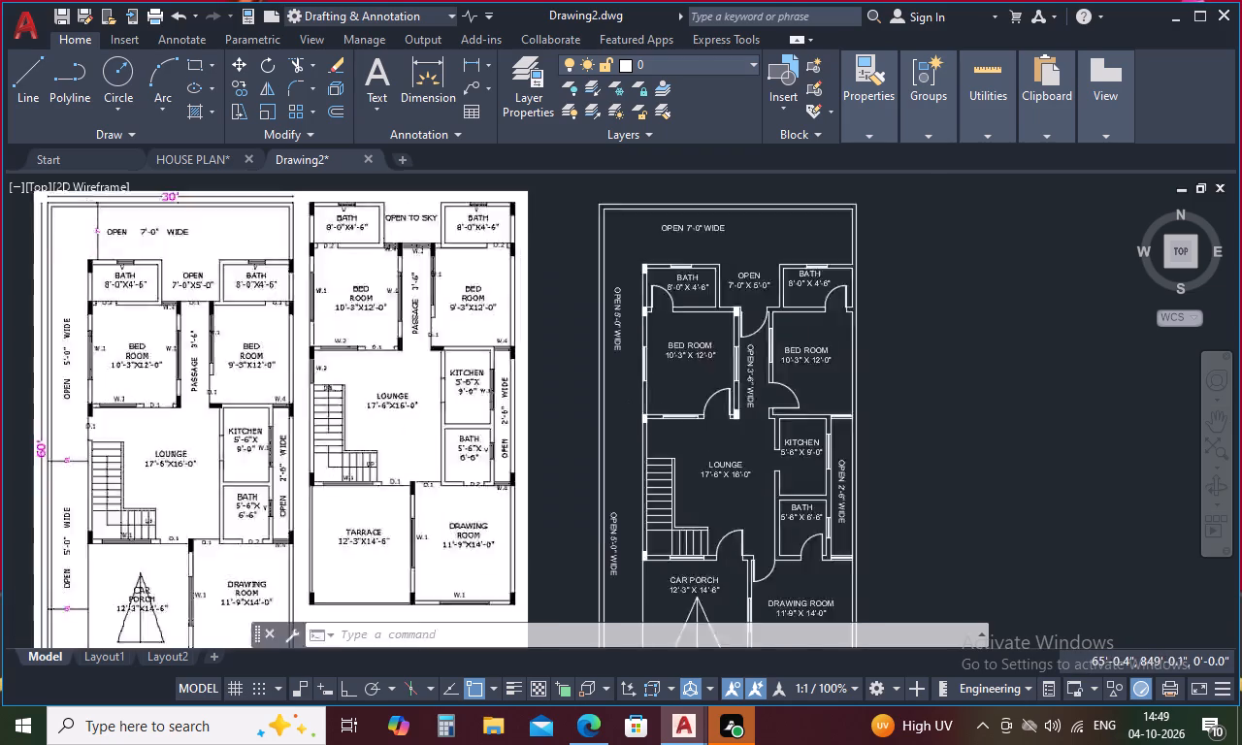
pyautogui.scroll(2, 719, 403)
pyautogui.click(782, 448)
pyautogui.rightClick(782, 448)
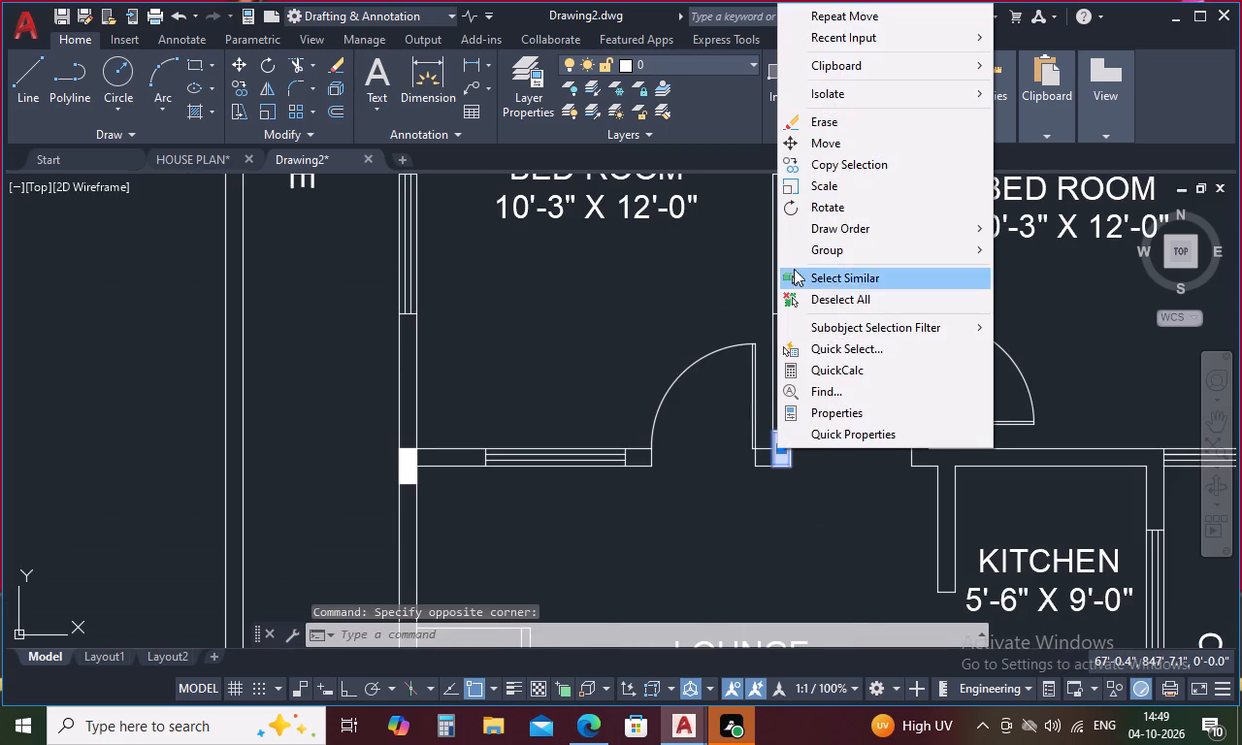
pyautogui.click(835, 166)
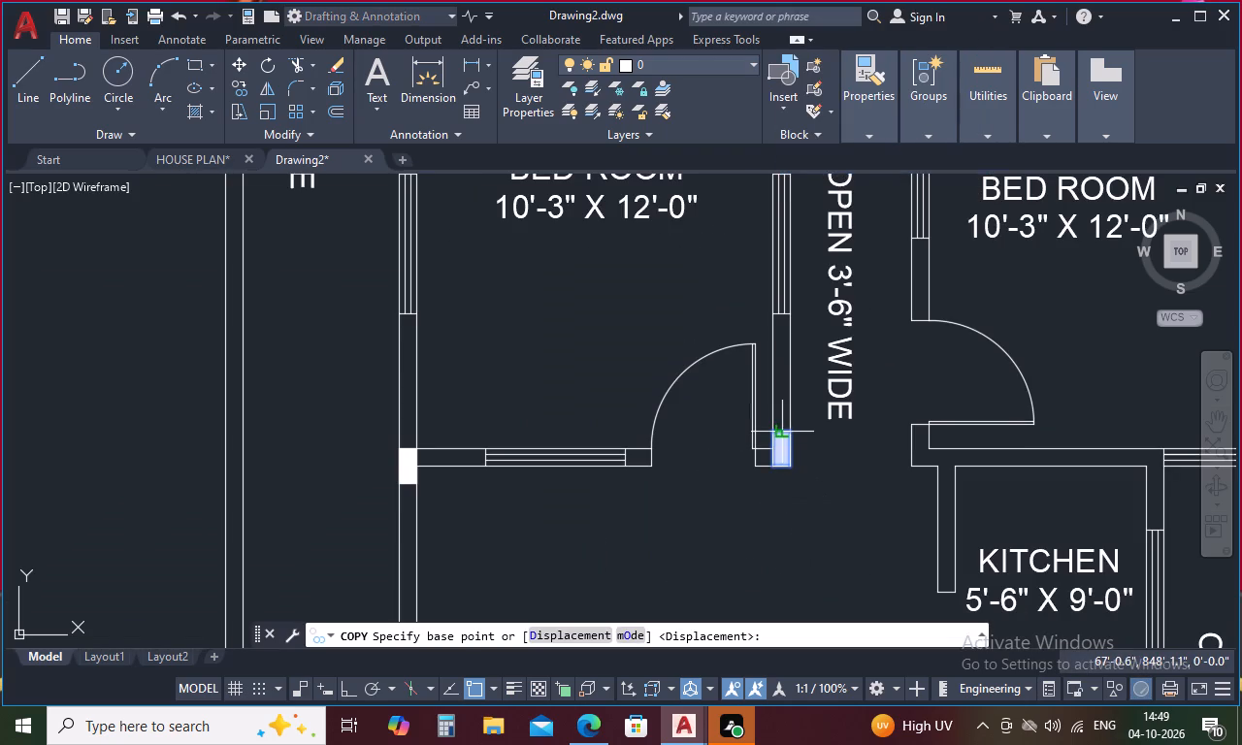
pyautogui.click(795, 428)
pyautogui.scroll(-4, 742, 381)
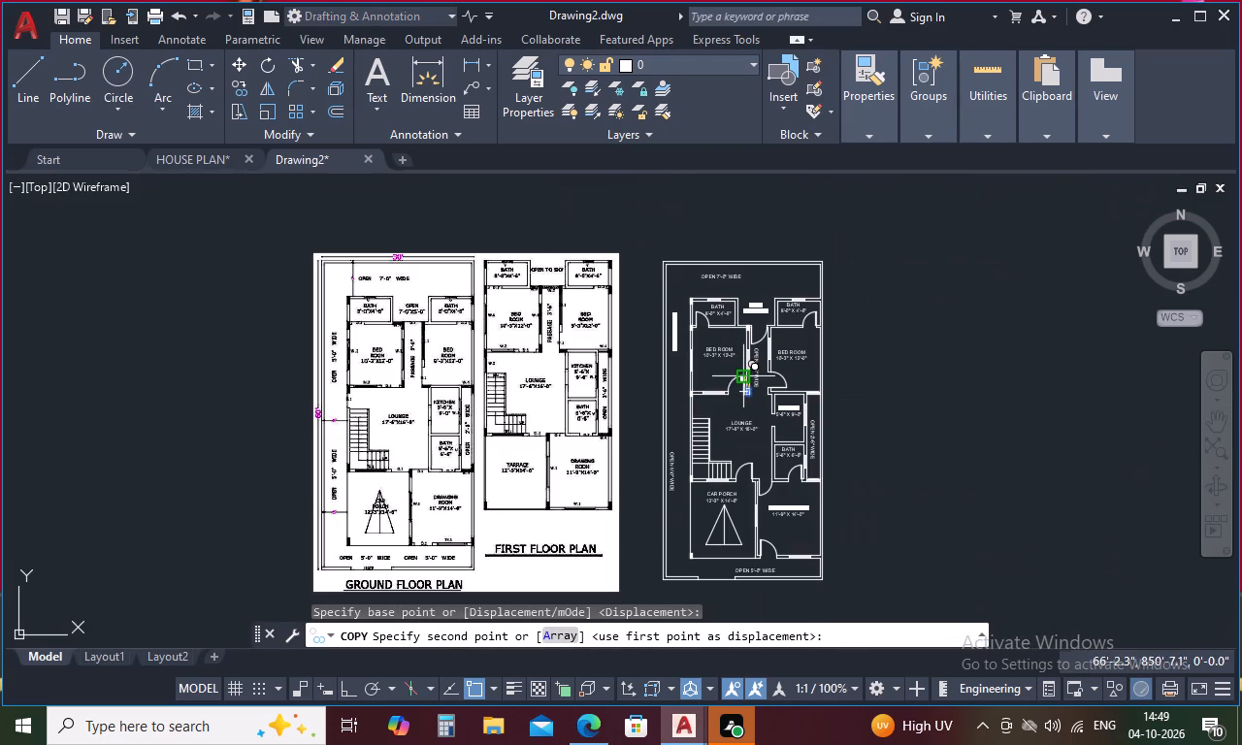
pyautogui.scroll(5, 761, 500)
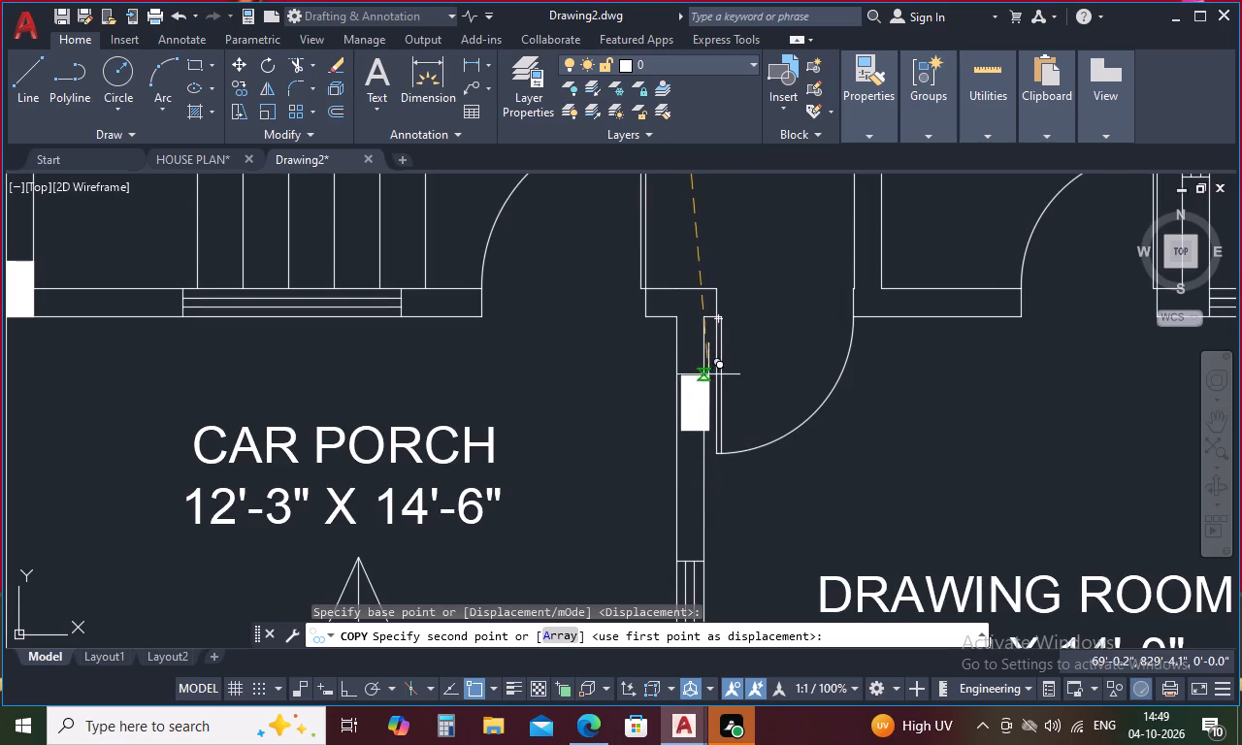
pyautogui.click(702, 295)
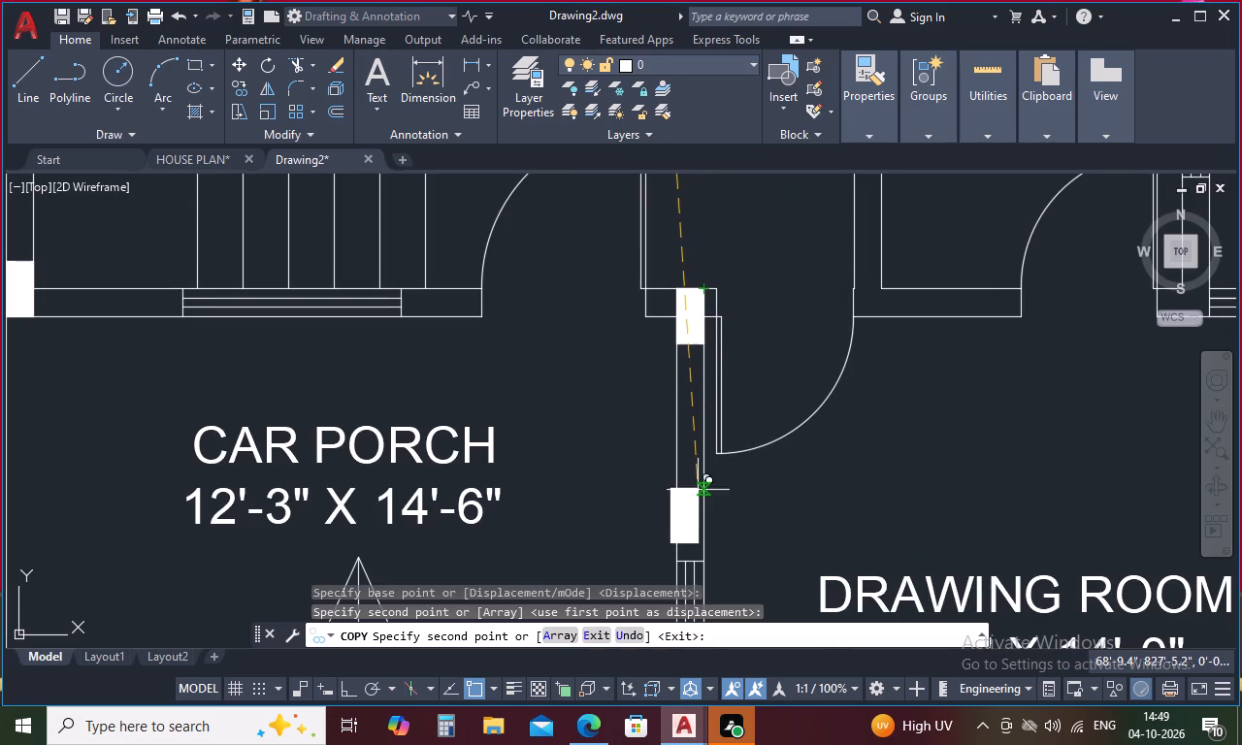
# Place column copies at both lower corners of the drawing room, flush with the underside of its front wall.
pyautogui.scroll(-3, 724, 308)
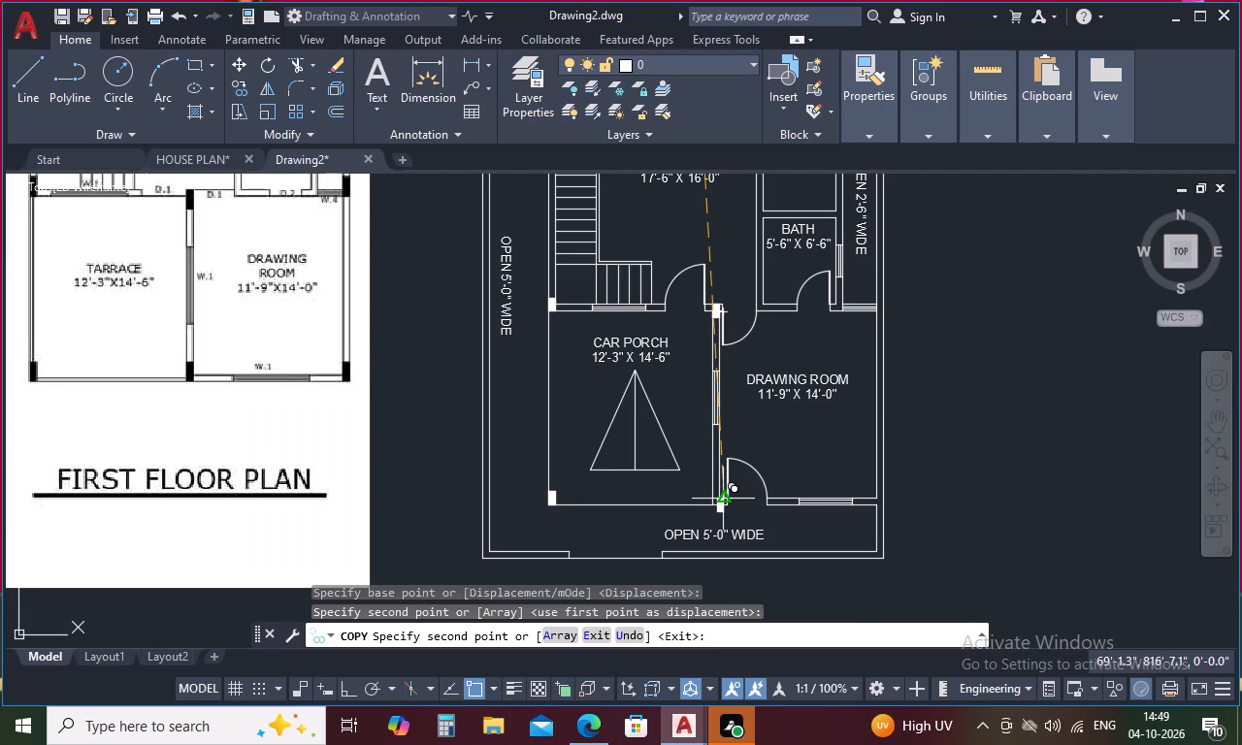
pyautogui.scroll(4, 721, 502)
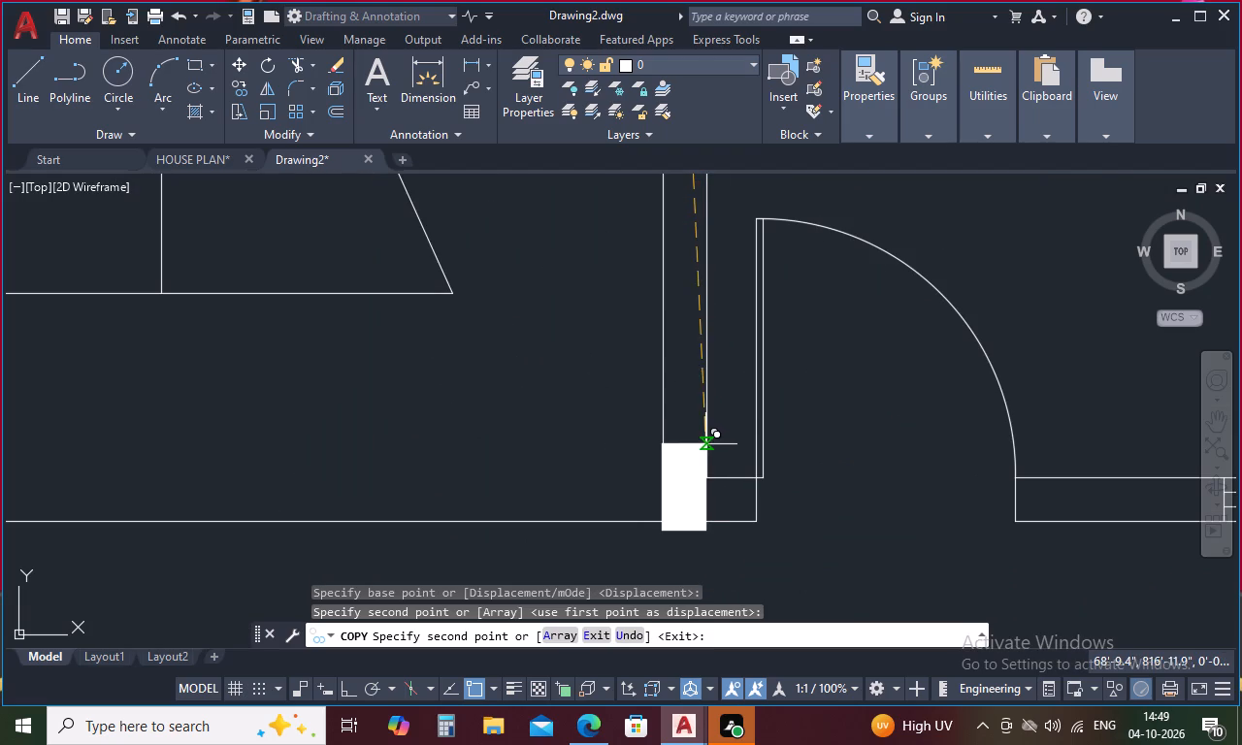
pyautogui.click(707, 436)
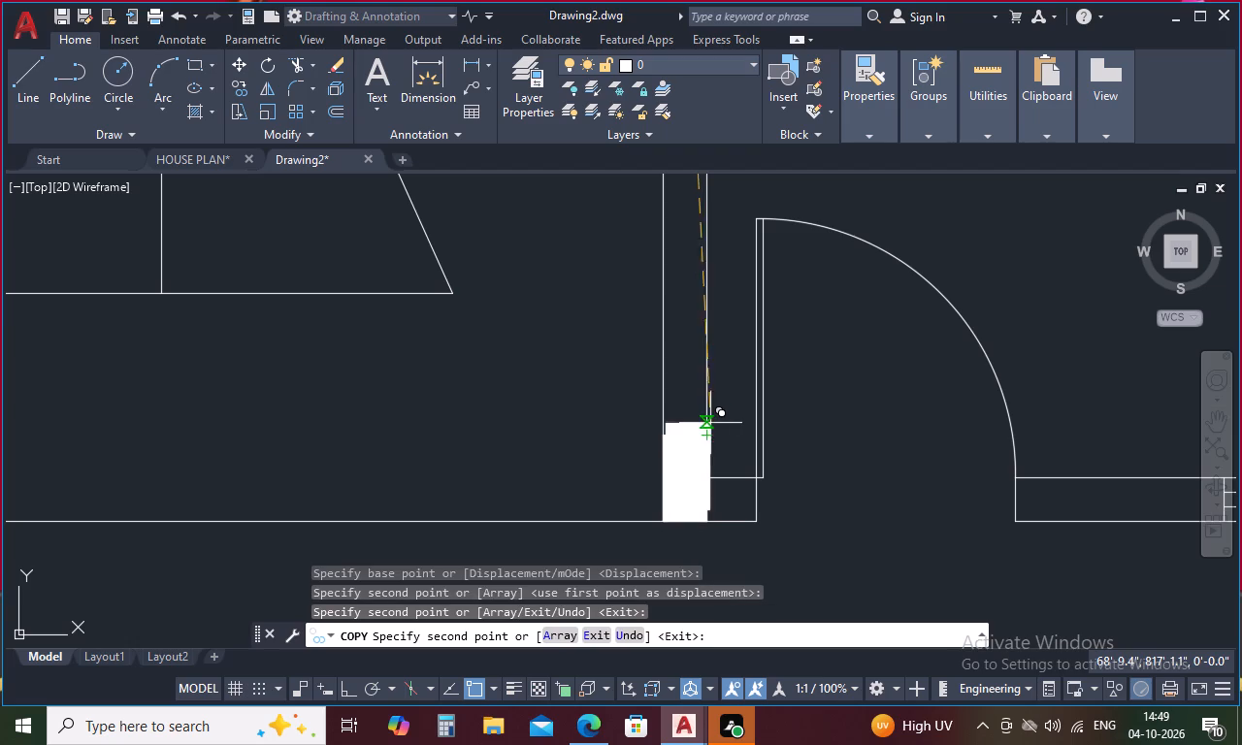
pyautogui.scroll(-6, 712, 407)
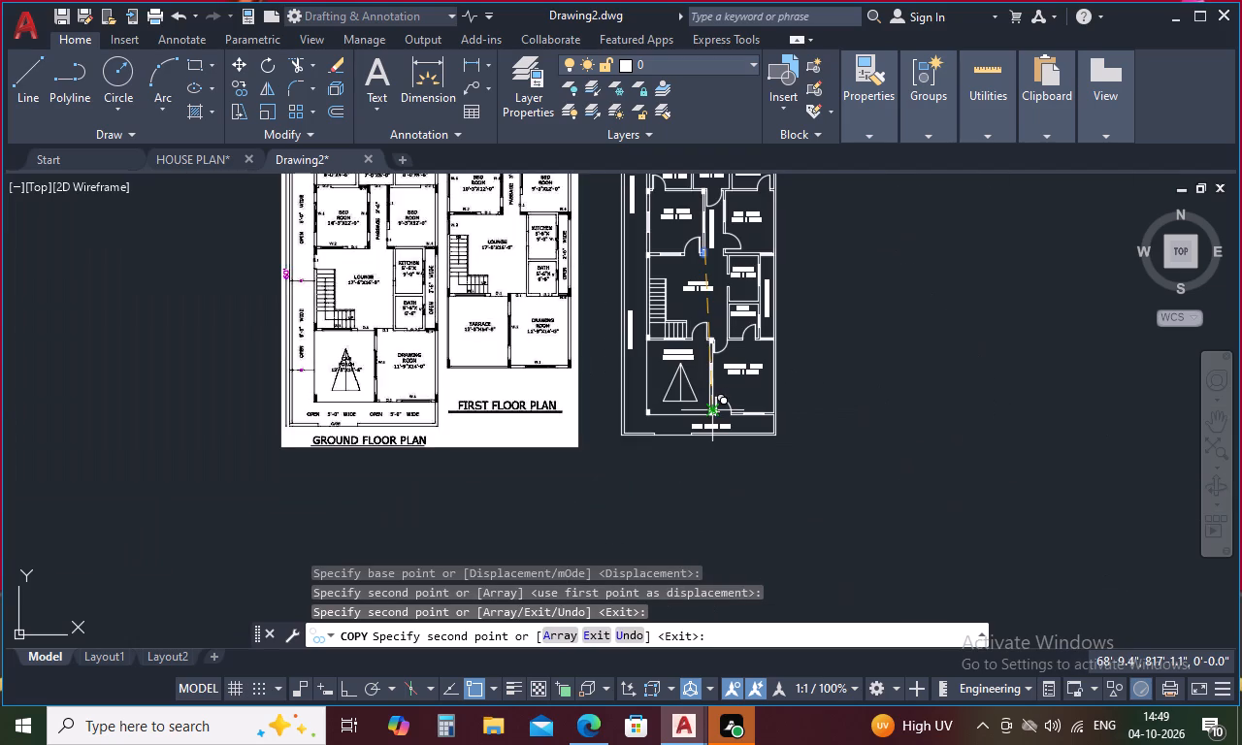
pyautogui.scroll(2, 423, 417)
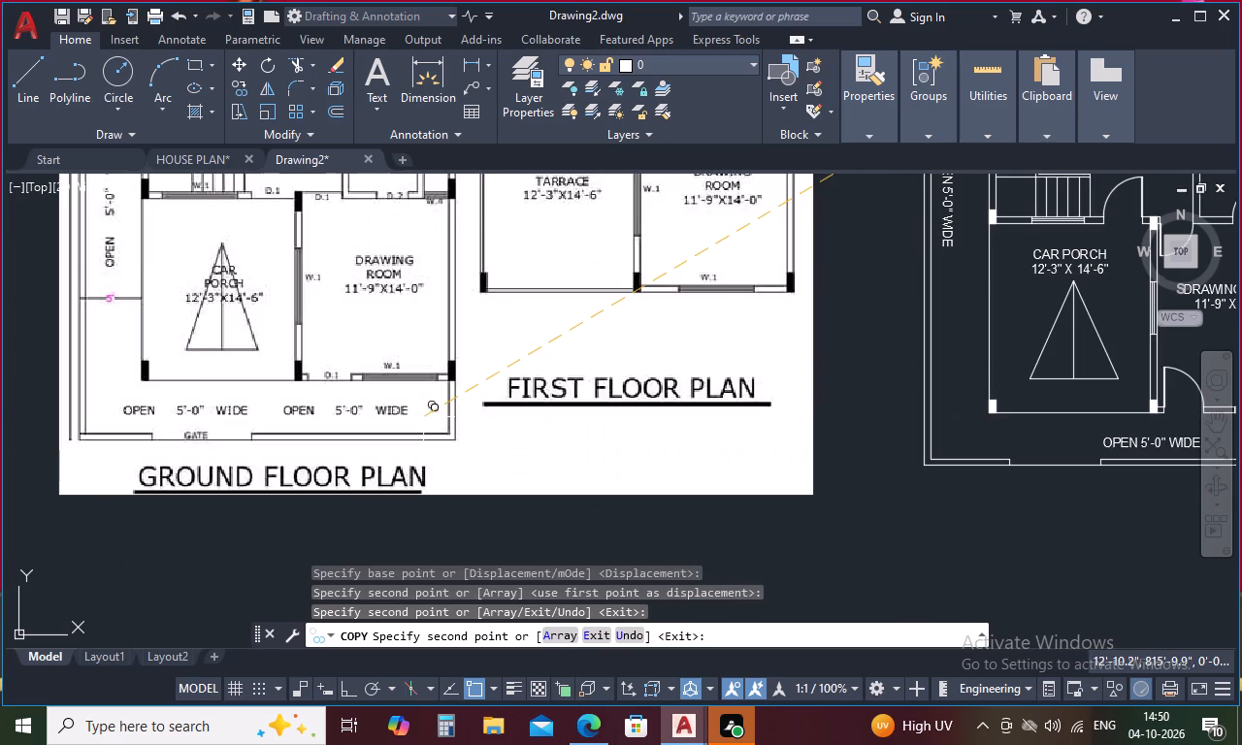
pyautogui.scroll(-3, 423, 417)
pyautogui.scroll(2, 638, 408)
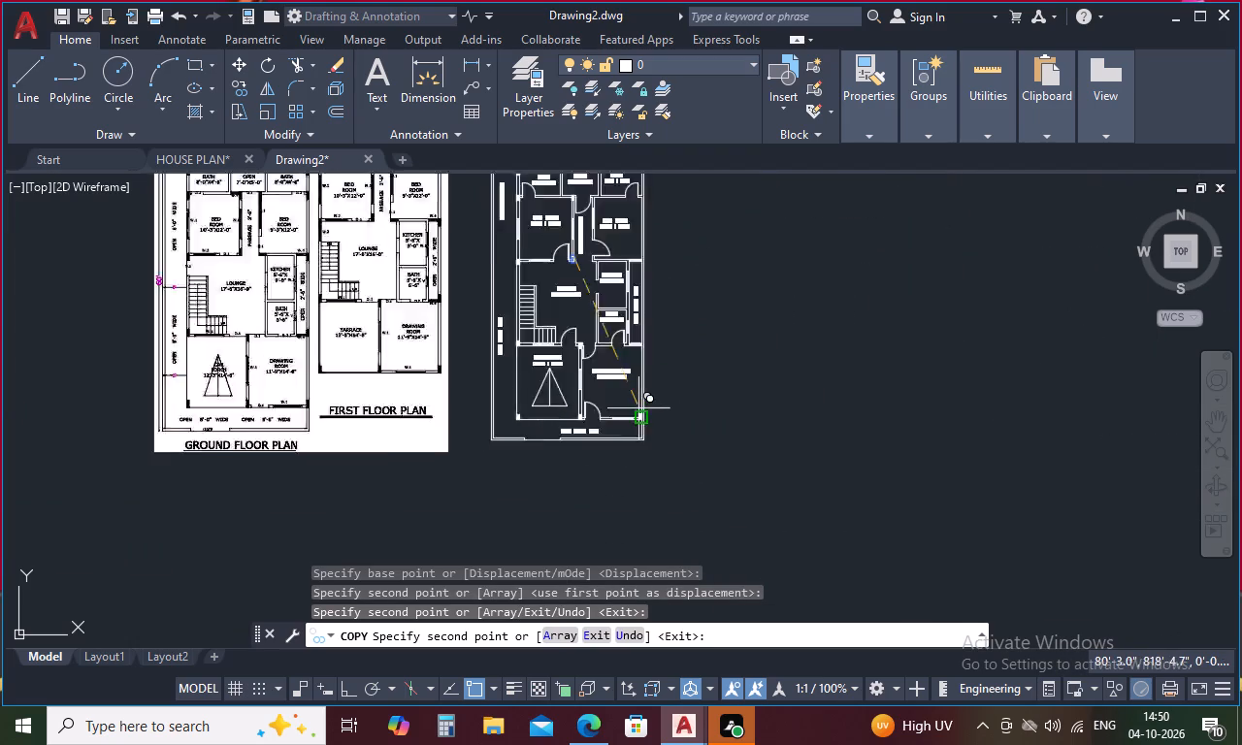
pyautogui.scroll(7, 638, 406)
pyautogui.scroll(-2, 666, 415)
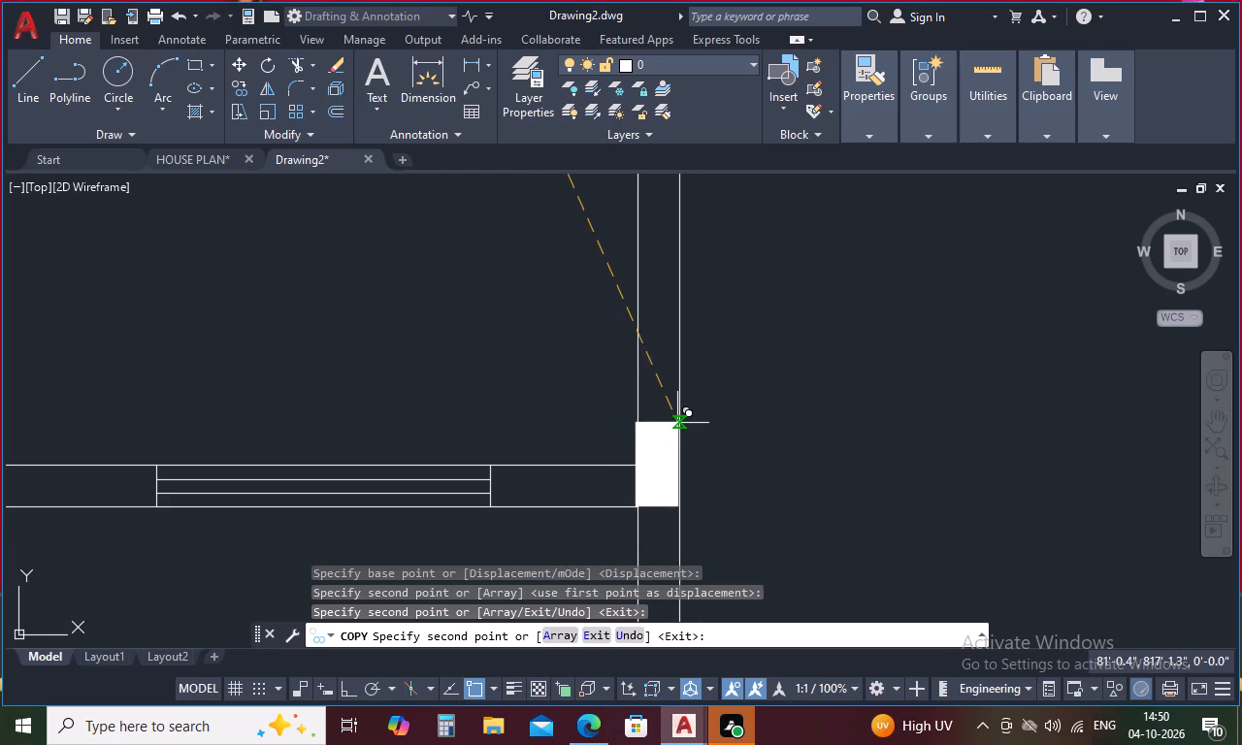
pyautogui.click(677, 423)
# Place a column copy on the right outer wall at the drawing room's upper corner, below the 2'-6" wide open strip.
pyautogui.scroll(-5, 665, 476)
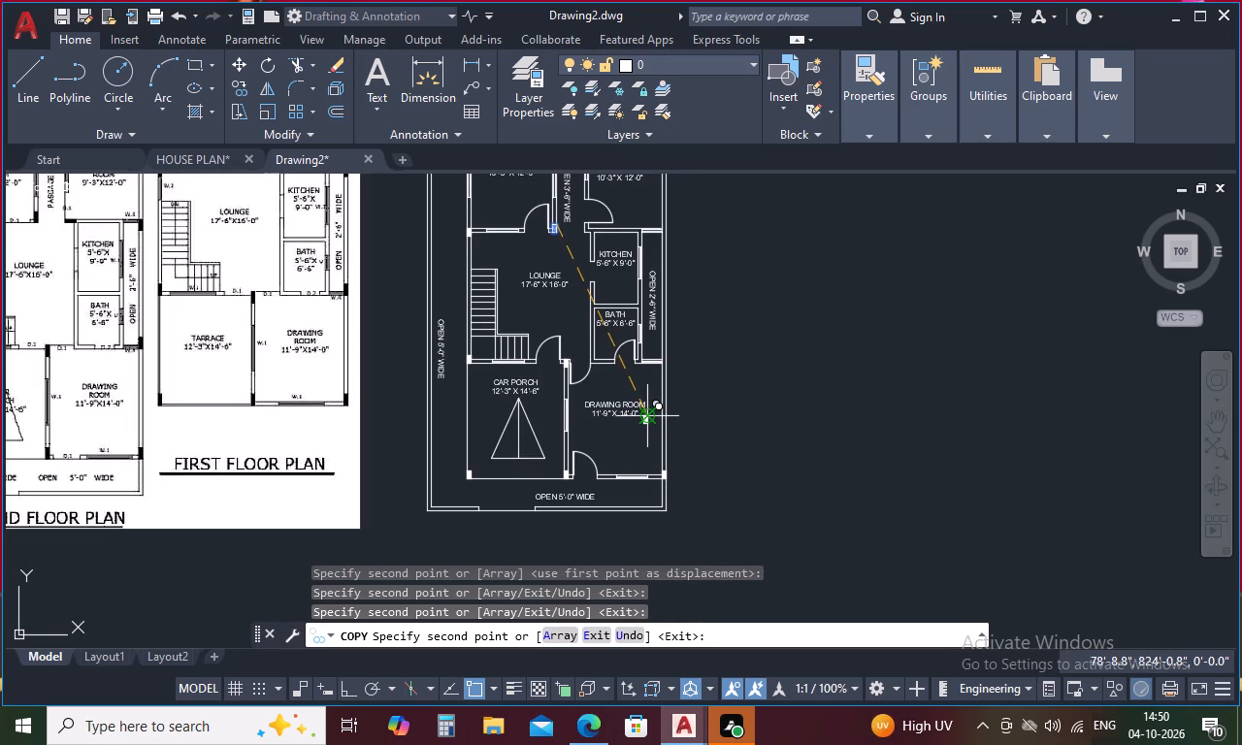
pyautogui.scroll(4, 665, 345)
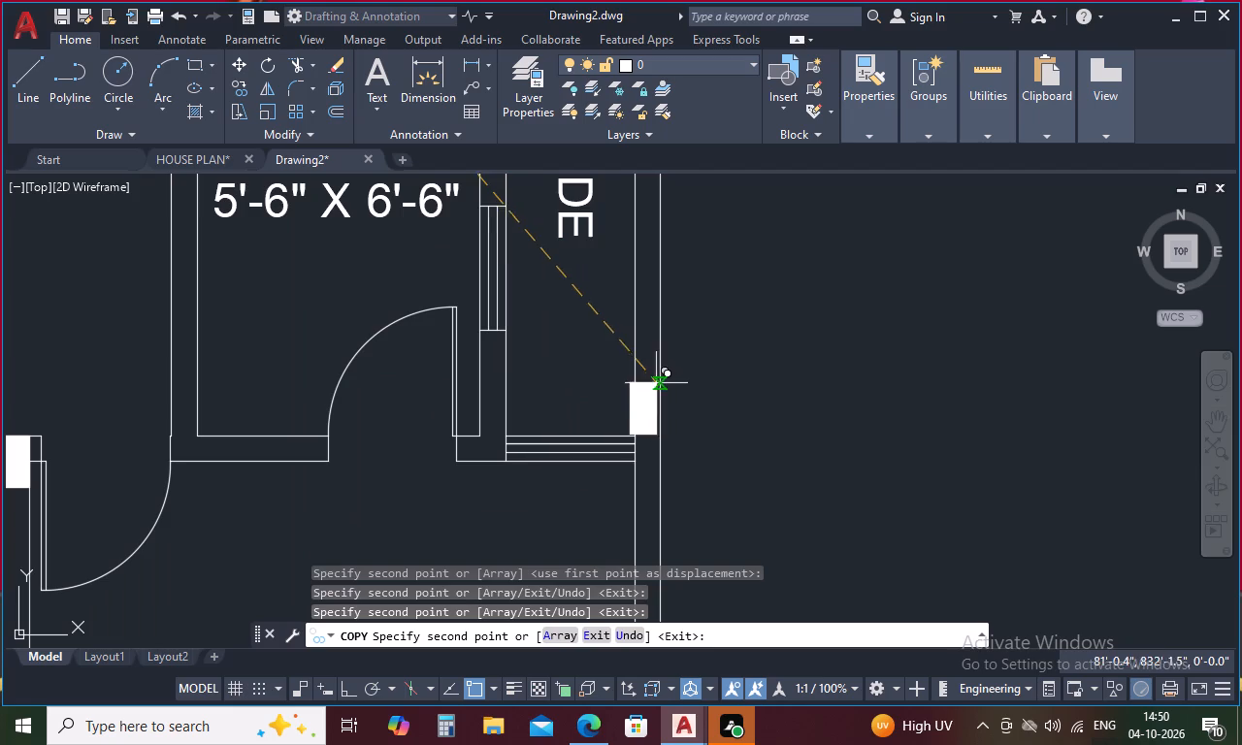
pyautogui.scroll(-3, 662, 410)
pyautogui.scroll(3, 663, 408)
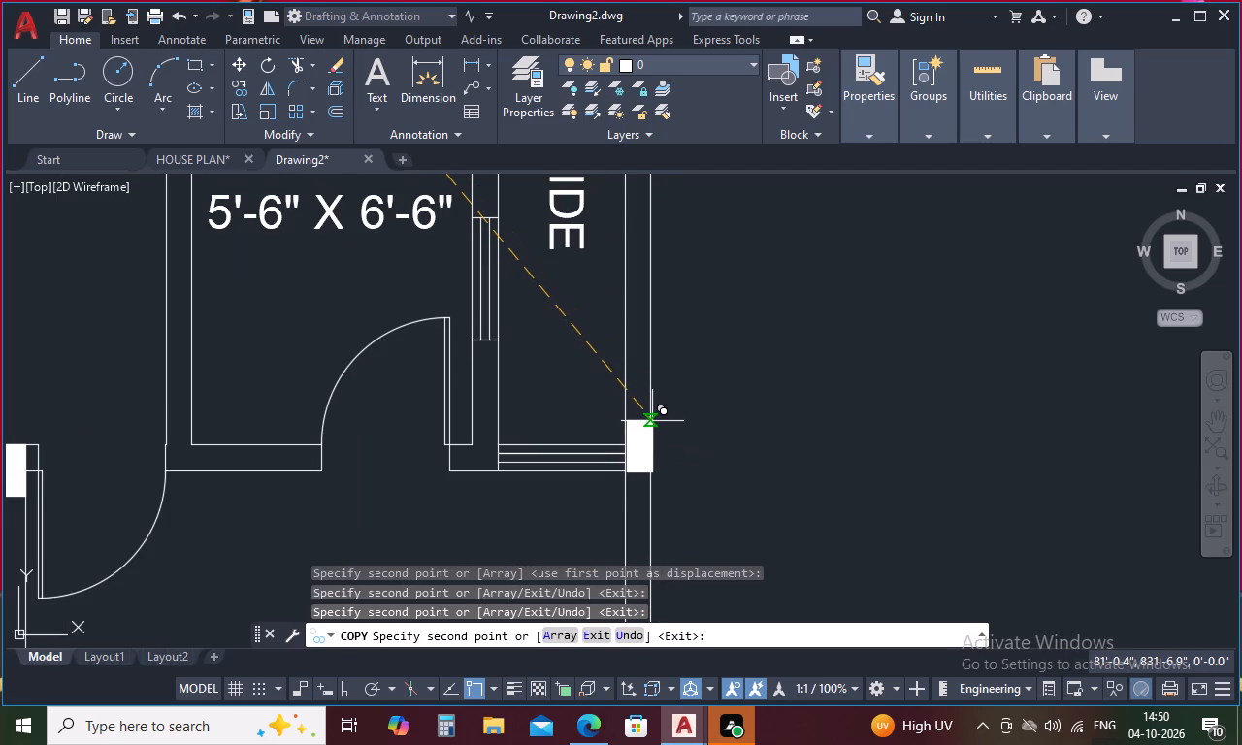
pyautogui.click(651, 420)
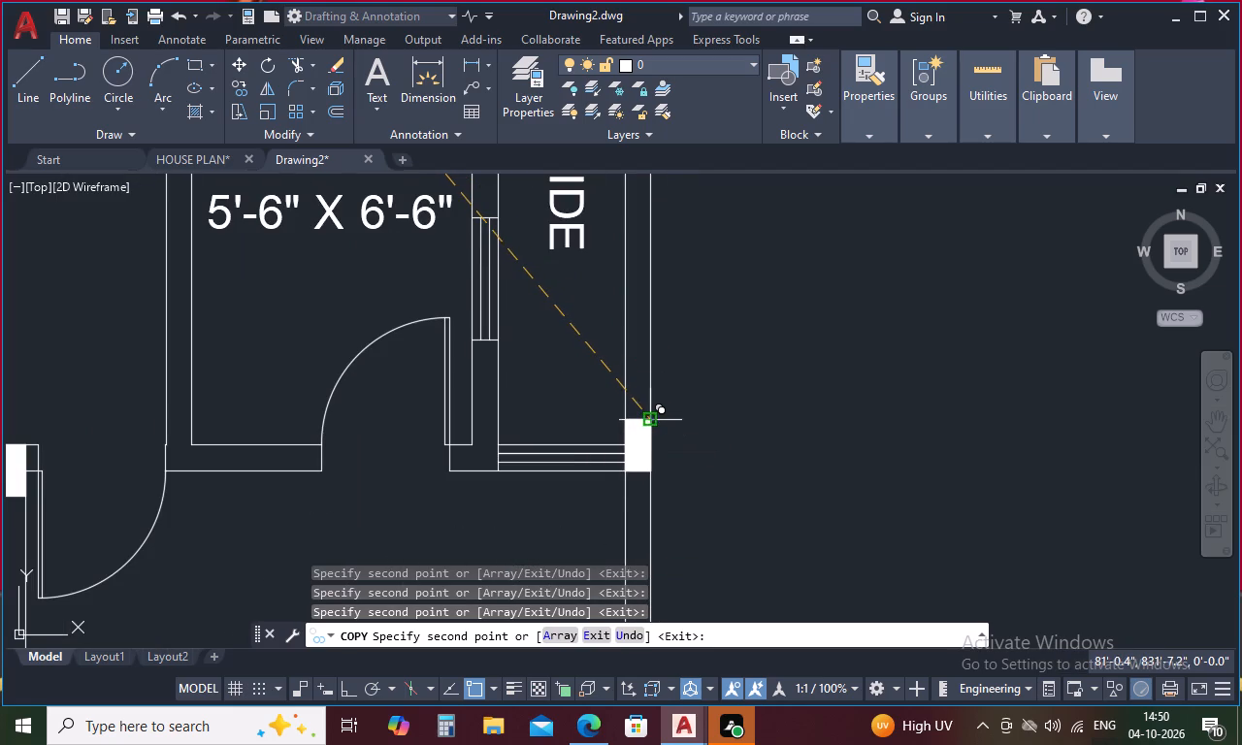
# Place column copies on the right outer wall at the right bedroom's lower corner and at its junction with the bath.
pyautogui.scroll(-4, 645, 501)
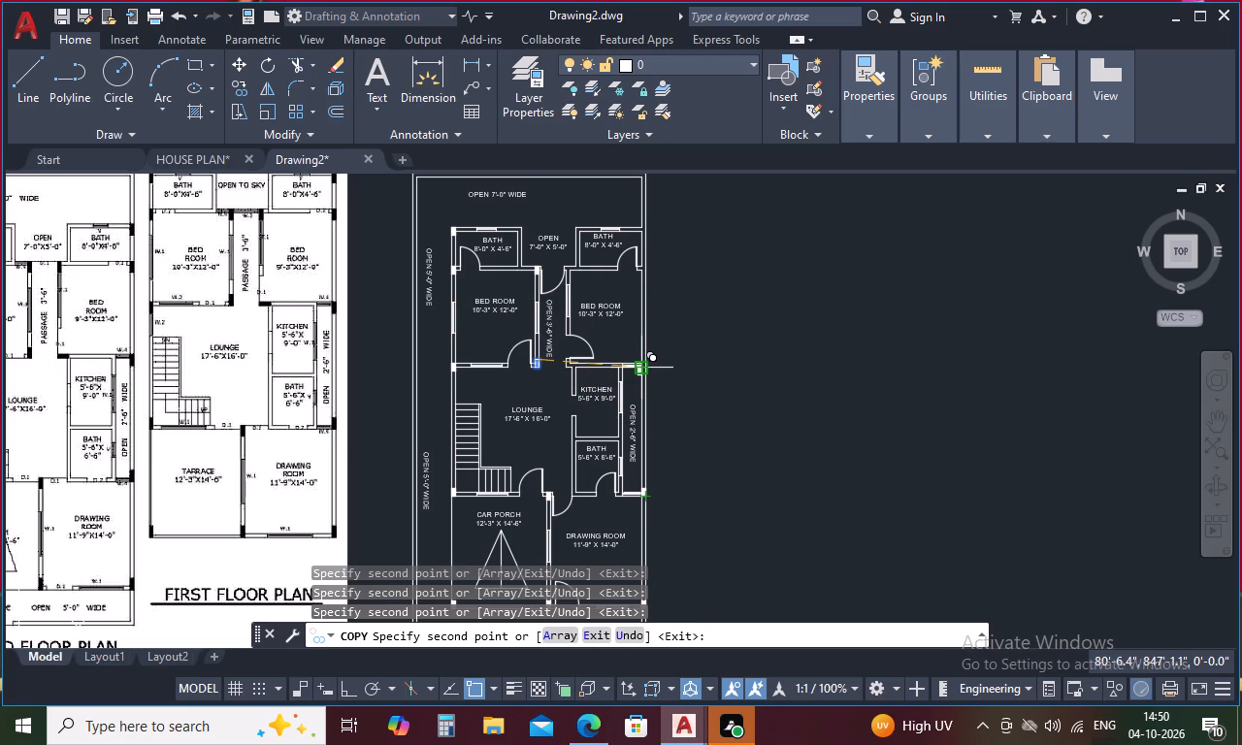
pyautogui.scroll(3, 645, 370)
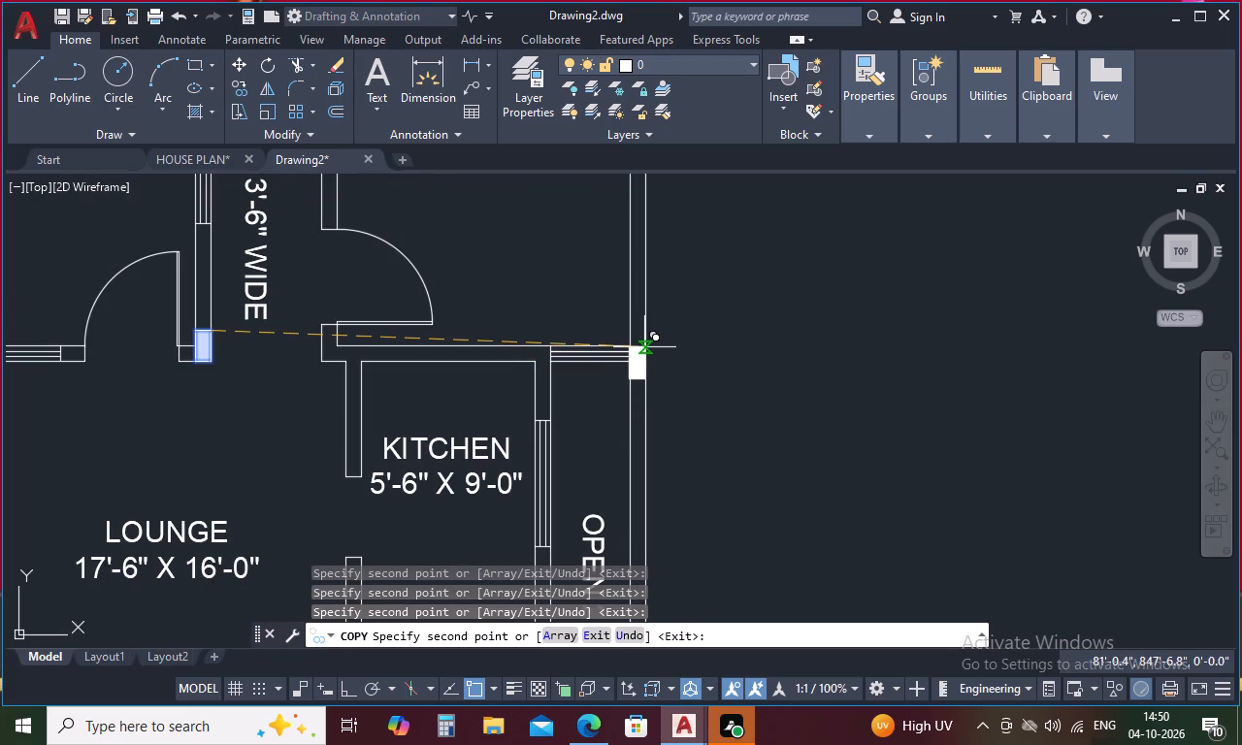
pyautogui.click(644, 347)
pyautogui.scroll(-3, 644, 464)
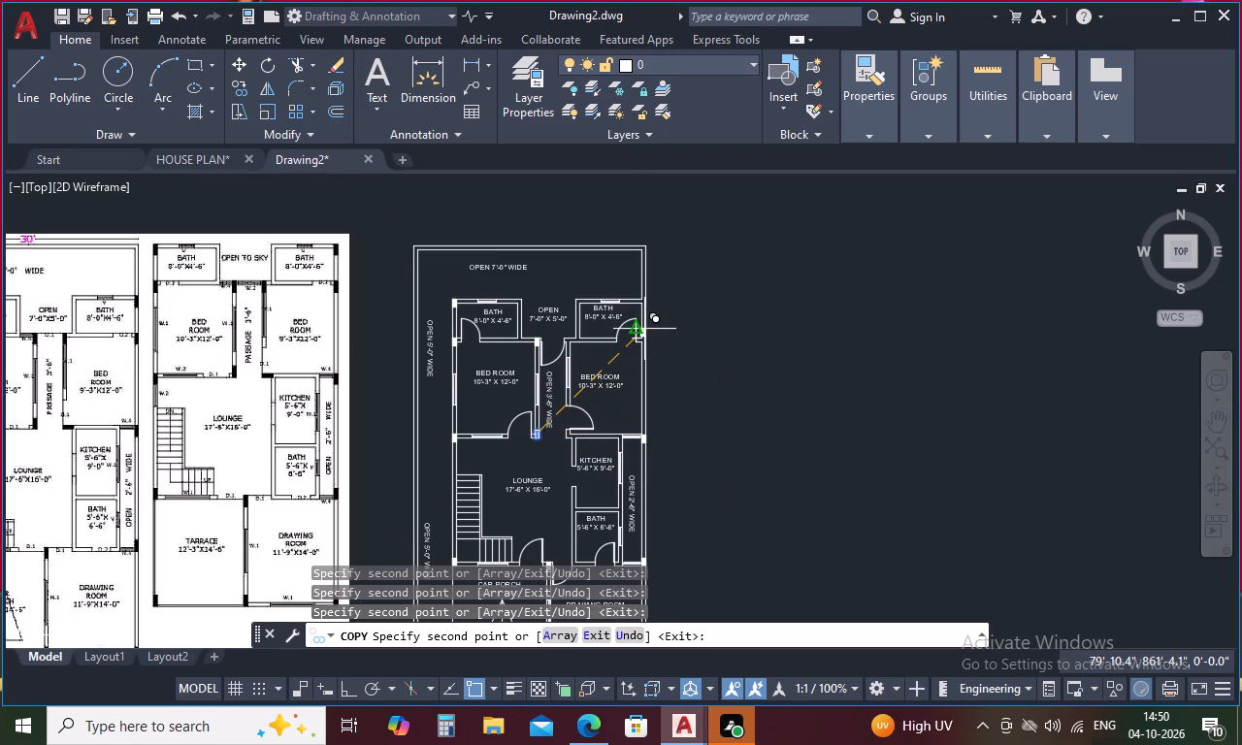
pyautogui.scroll(3, 644, 329)
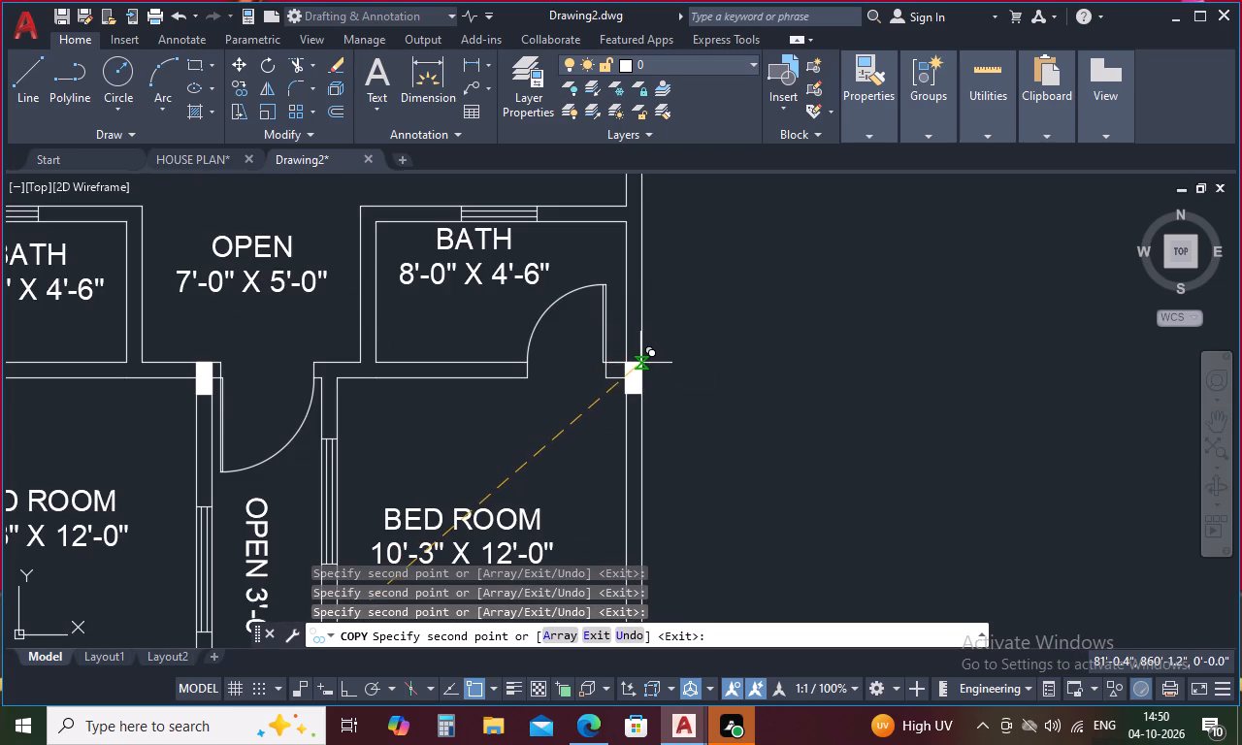
pyautogui.click(640, 363)
# Place column copies at the right bath's upper outer corner and at the right bedroom's upper passage-side corner.
pyautogui.scroll(-1, 640, 431)
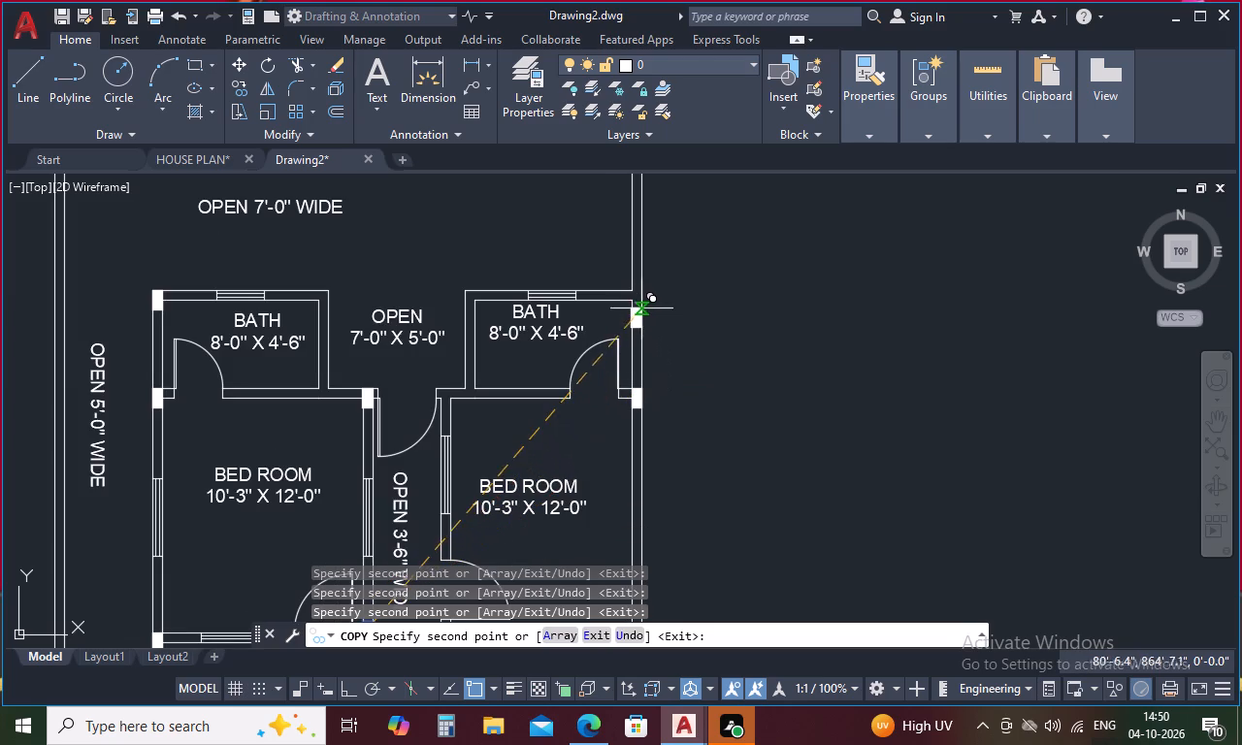
pyautogui.scroll(4, 640, 291)
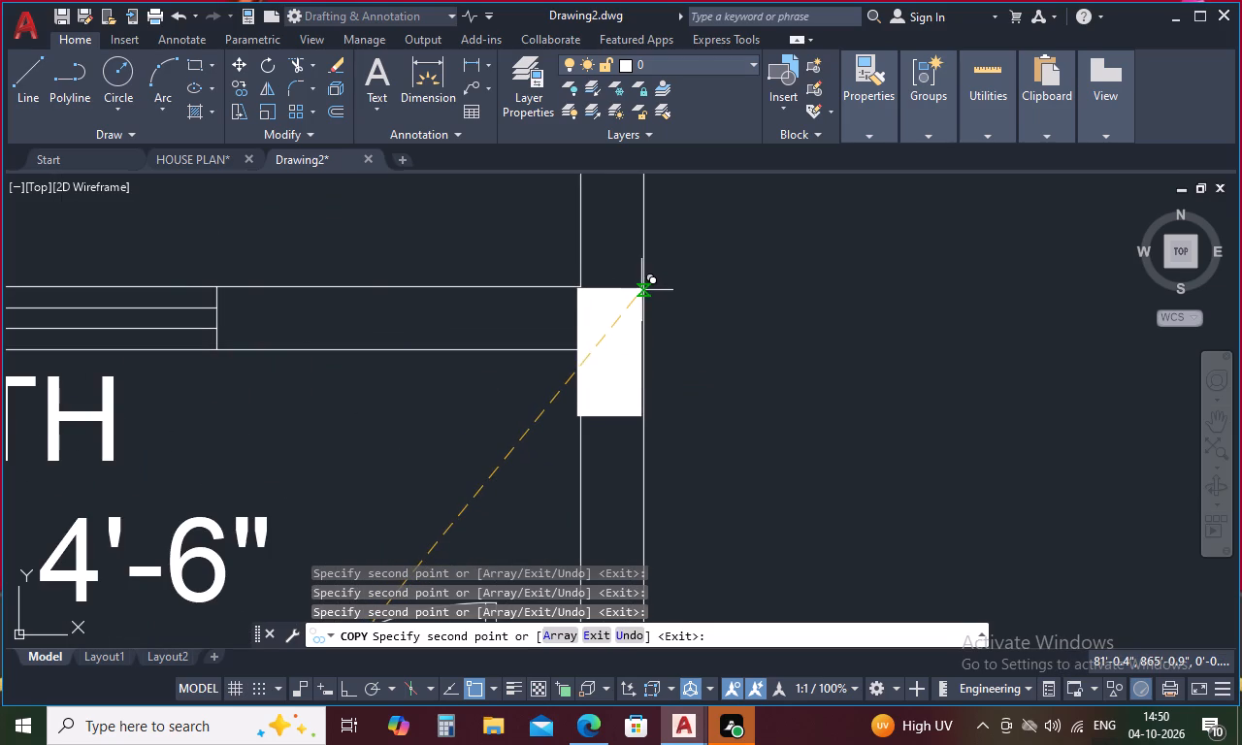
pyautogui.click(642, 287)
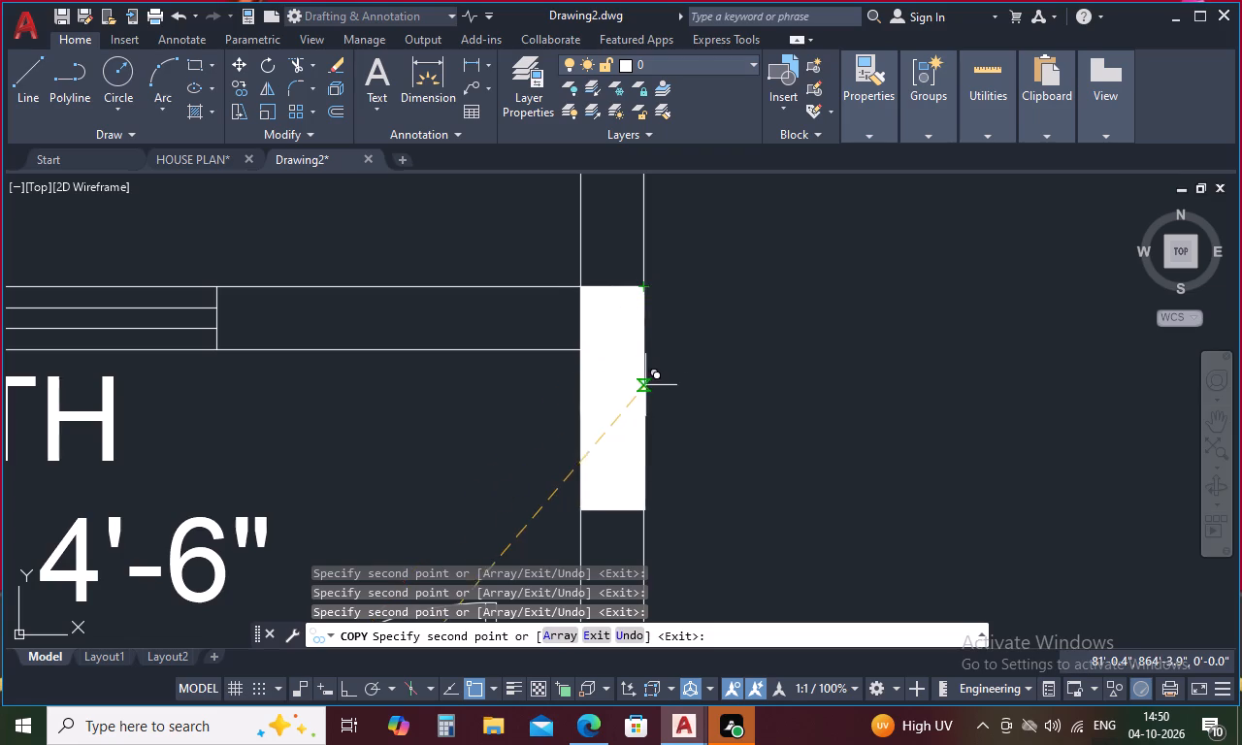
pyautogui.scroll(-5, 671, 330)
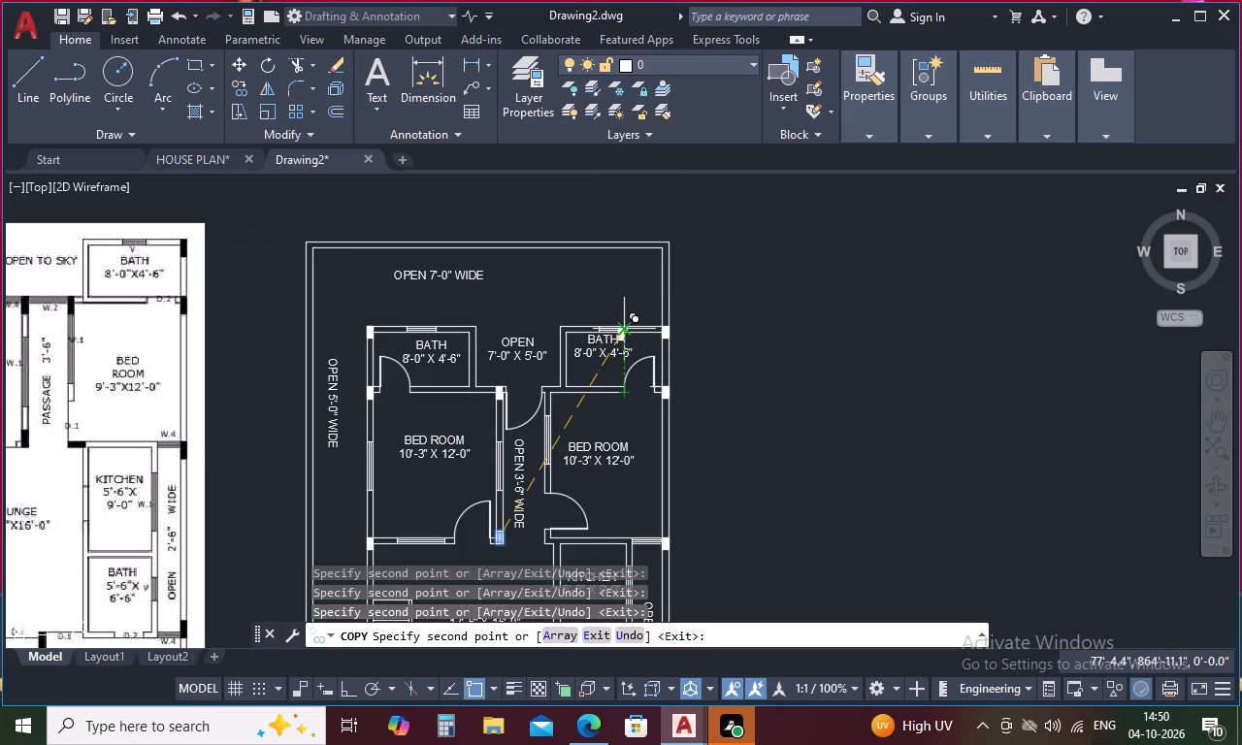
pyautogui.scroll(4, 549, 389)
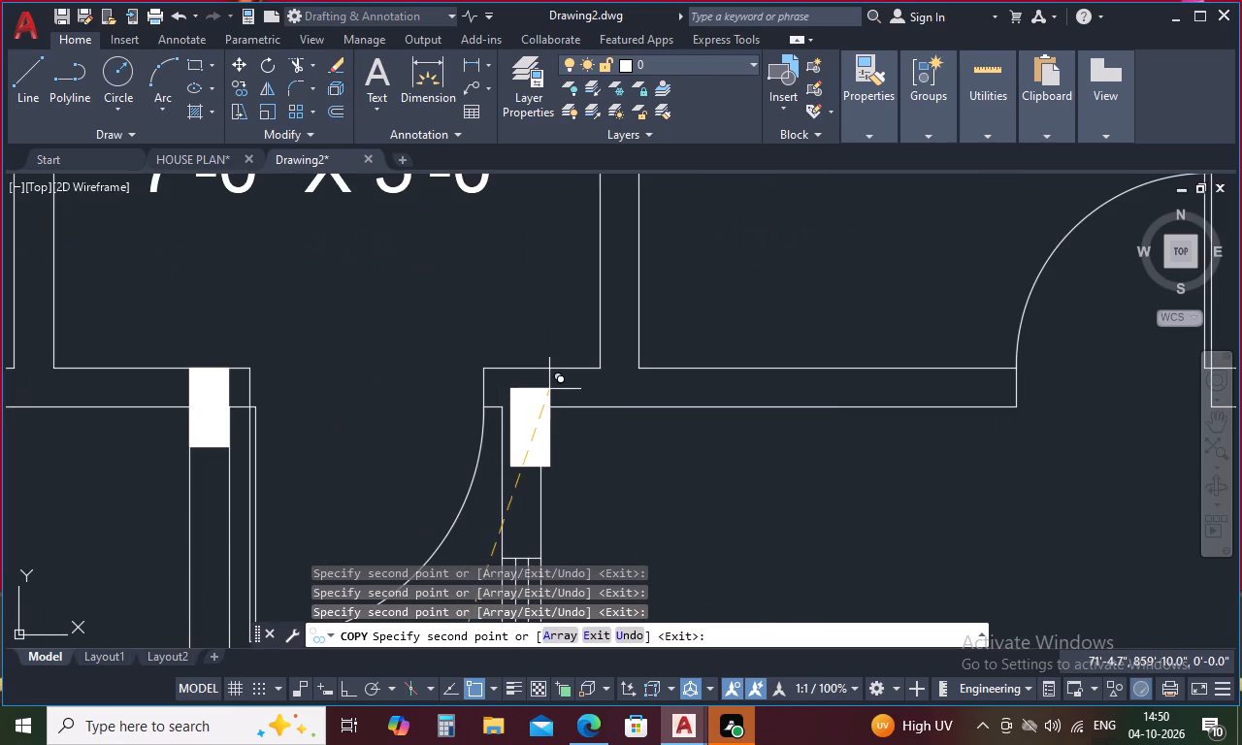
pyautogui.click(545, 369)
# Place a spare column copy in the empty space outside the plan, beside the drawing room, and finish copying.
pyautogui.scroll(-3, 585, 300)
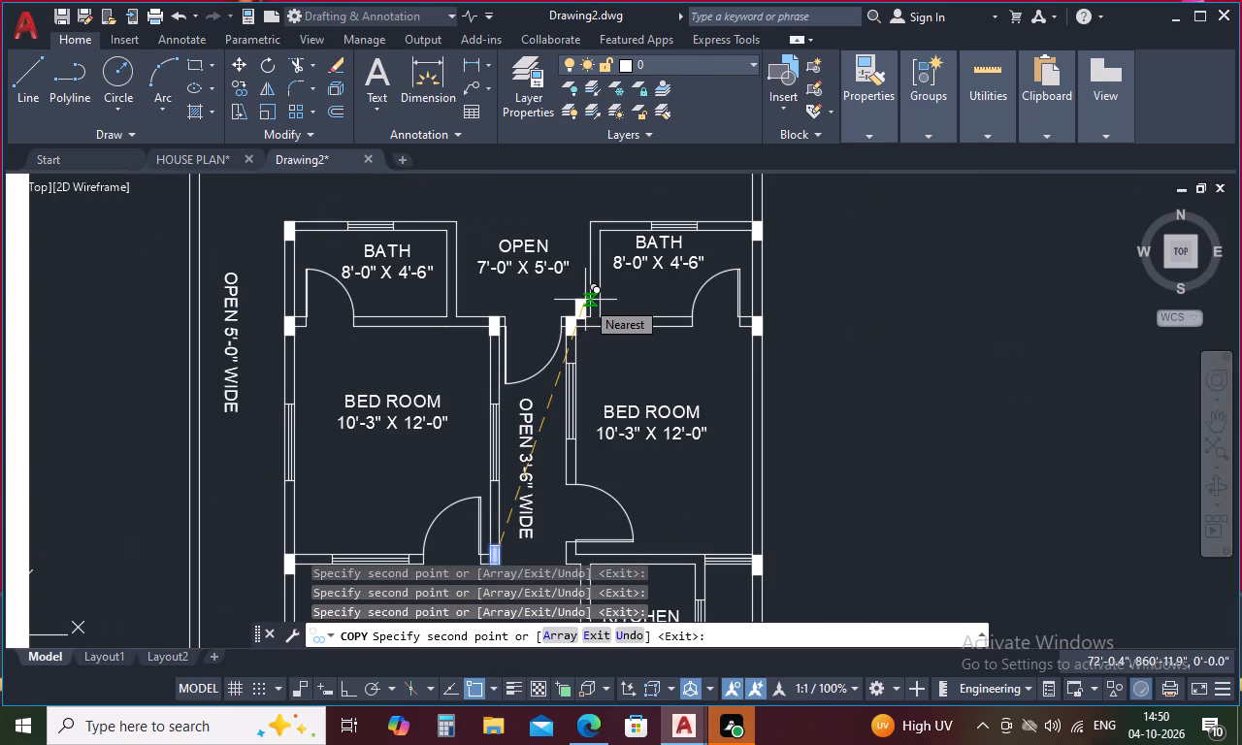
pyautogui.scroll(-2, 585, 300)
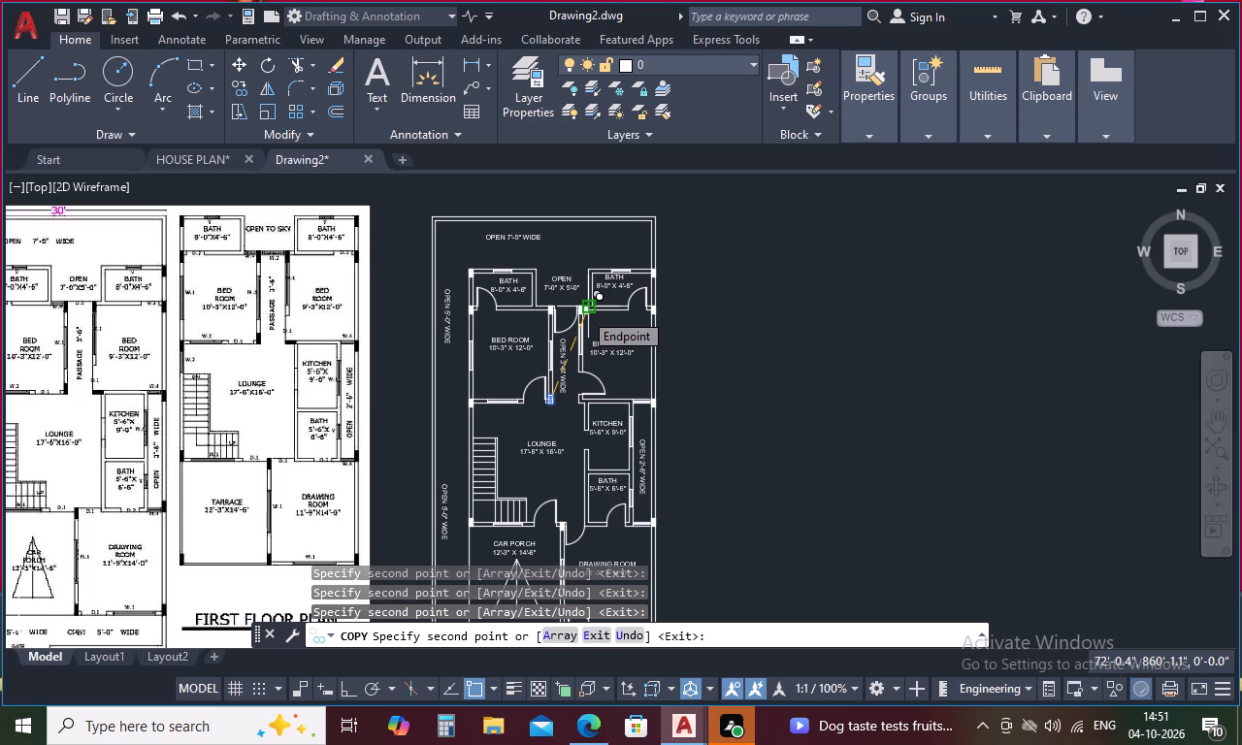
pyautogui.scroll(-1, 559, 342)
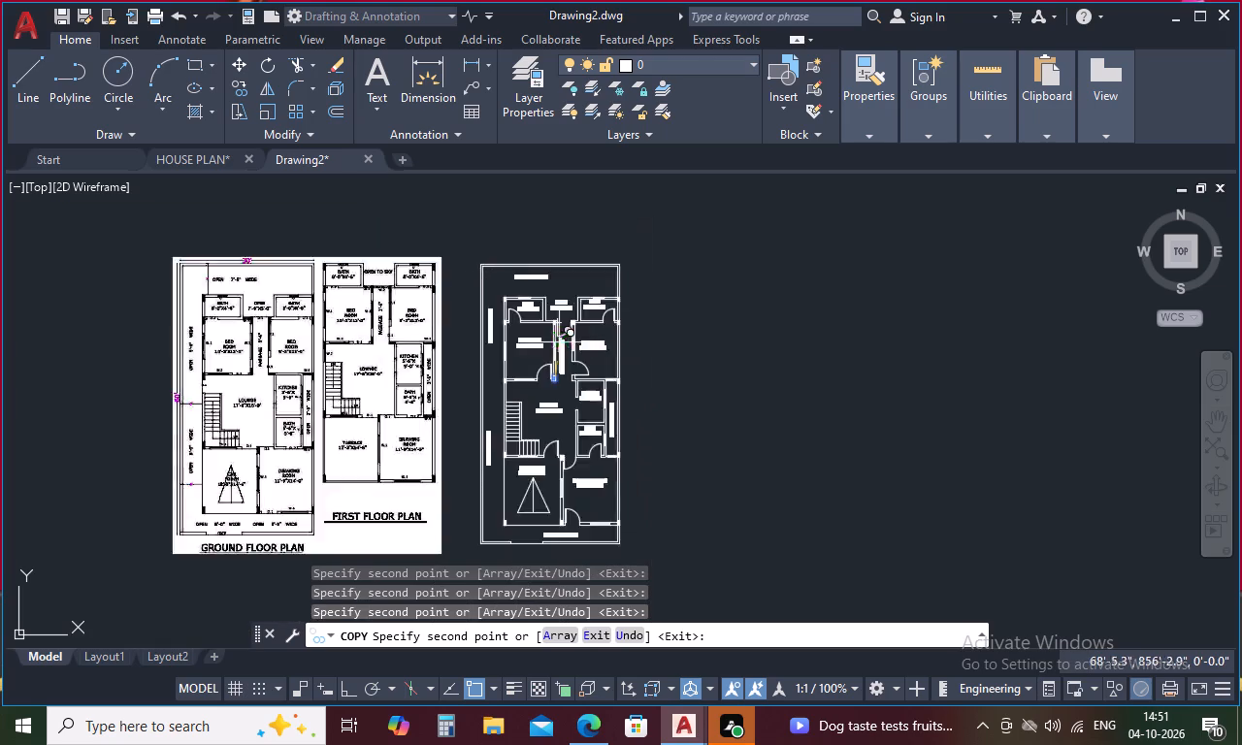
pyautogui.scroll(-1, 559, 342)
pyautogui.scroll(3, 583, 447)
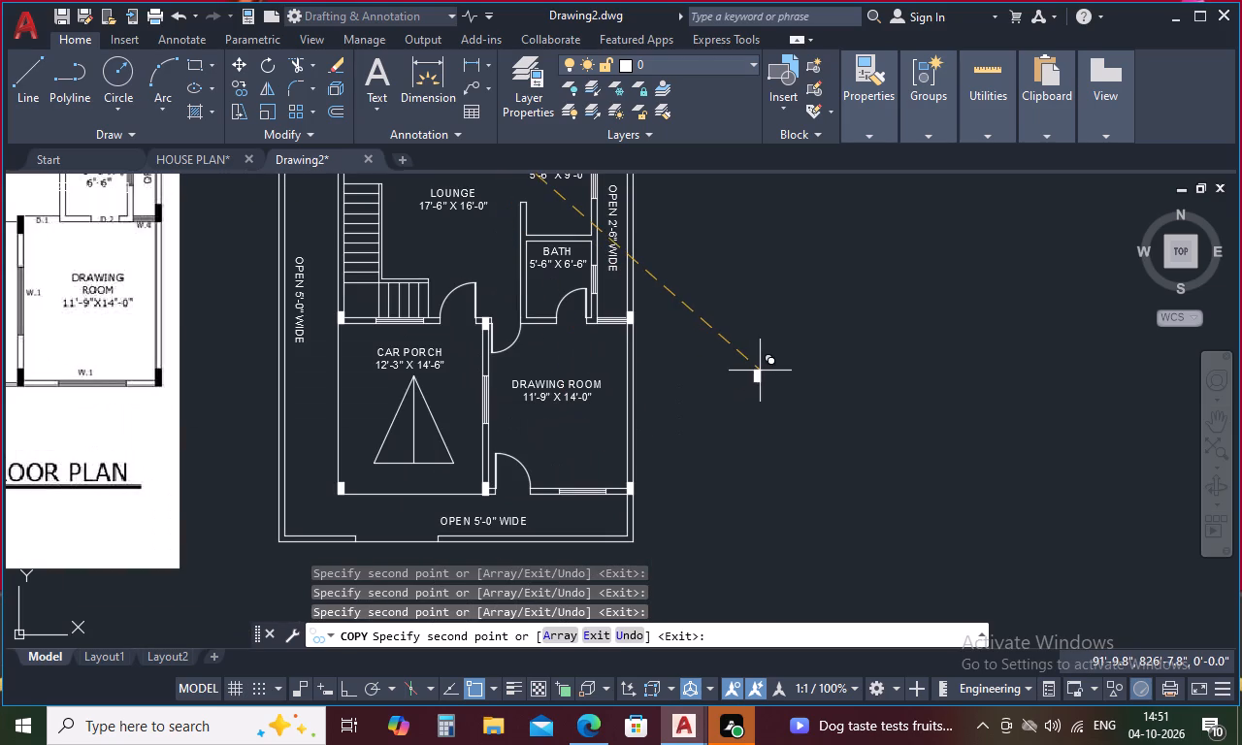
pyautogui.click(760, 371)
pyautogui.press('Escape')
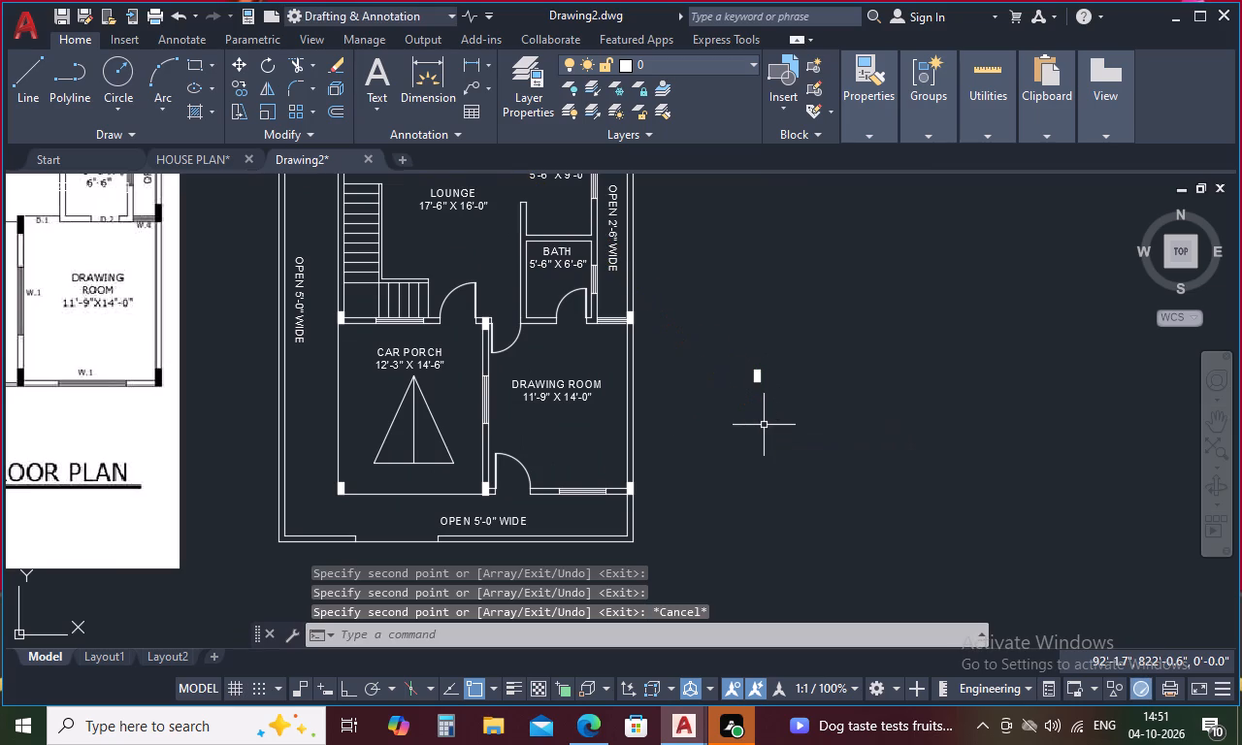
# Rotate the spare column a quarter turn about its lower-right corner so that it lies horizontally.
pyautogui.click(757, 369)
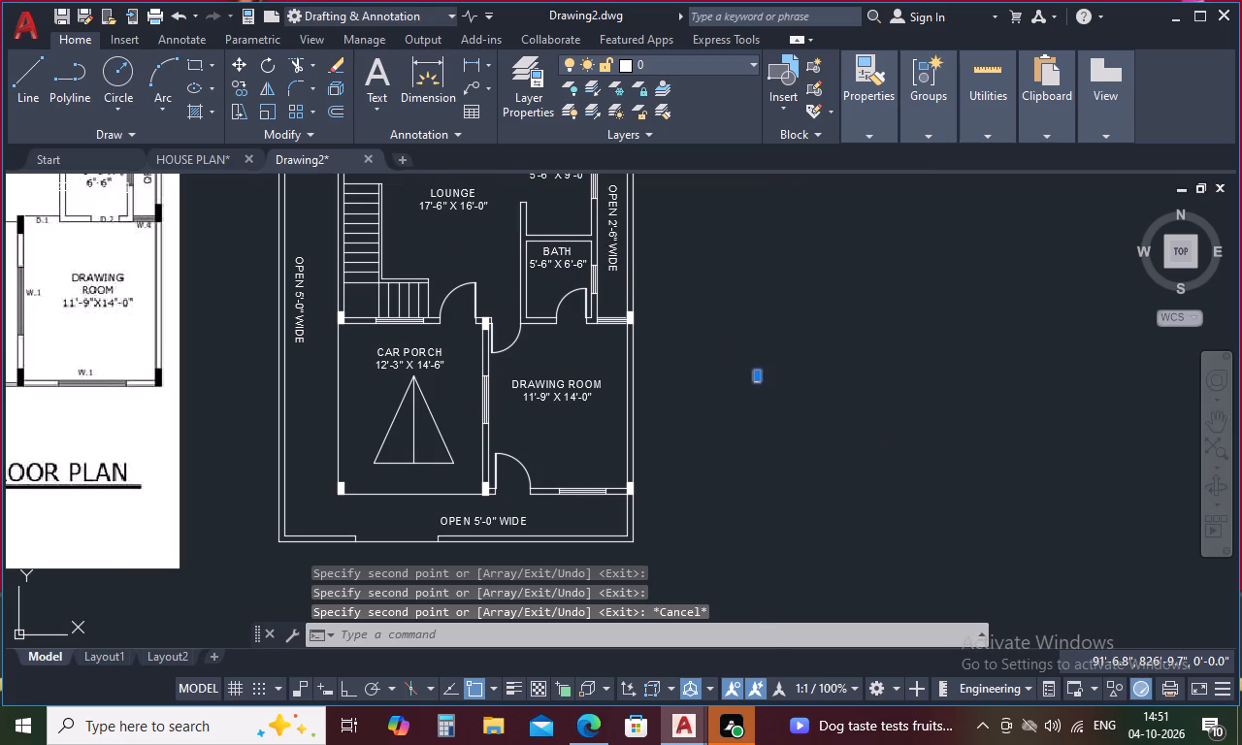
pyautogui.rightClick(757, 369)
pyautogui.click(801, 467)
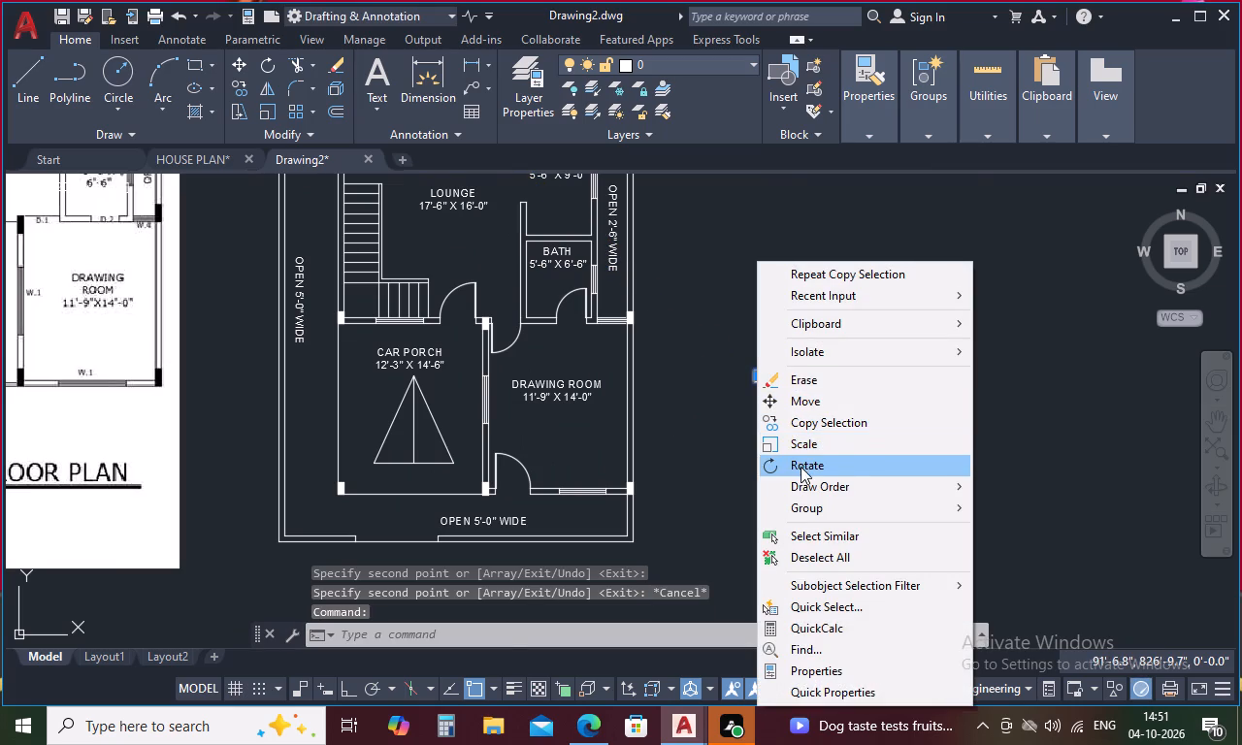
pyautogui.click(763, 387)
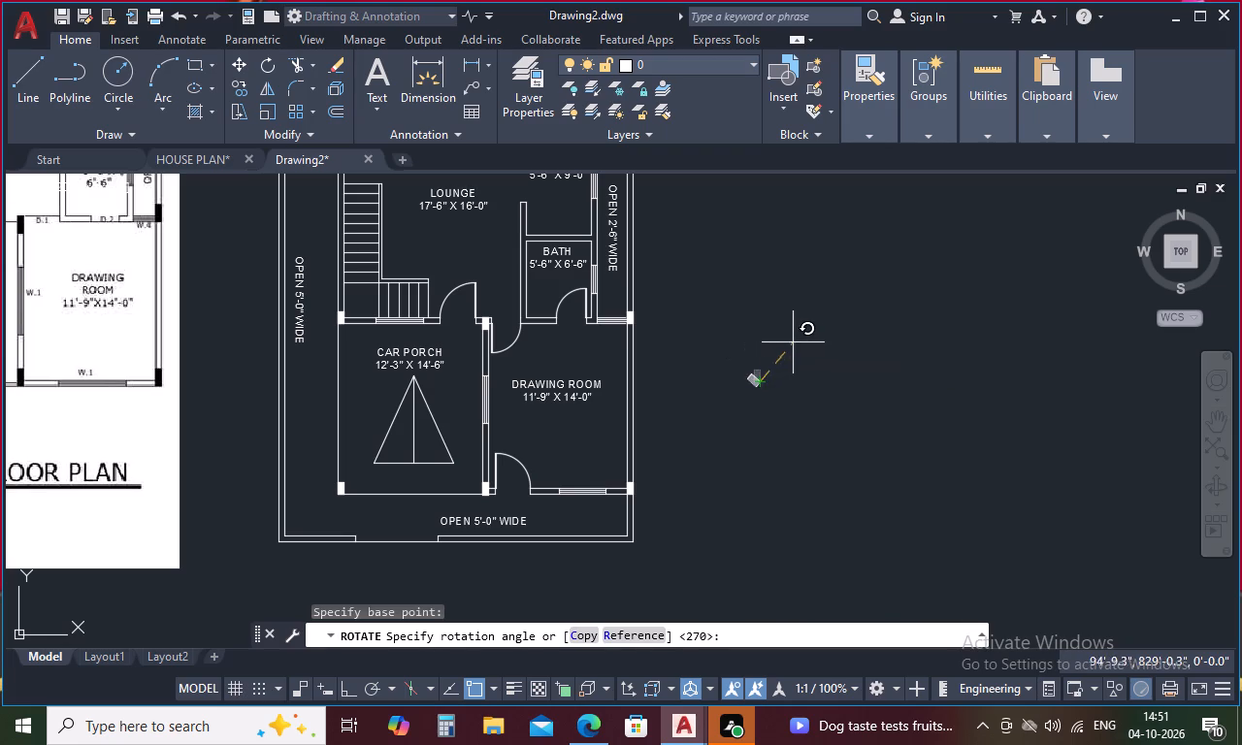
pyautogui.click(760, 345)
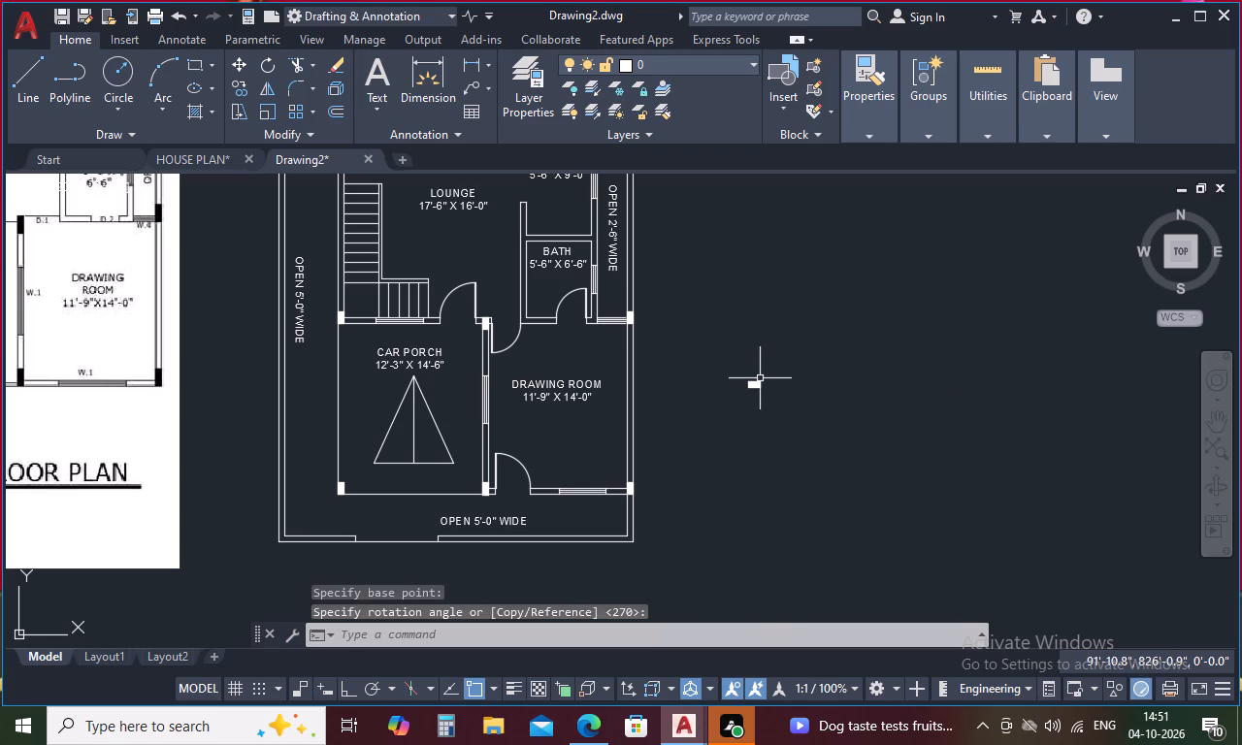
# Move the horizontal column by its lower-left corner to the right bedroom's lower passage-side wall corner, beside the kitchen.
pyautogui.click(757, 381)
pyautogui.rightClick(757, 381)
pyautogui.click(772, 401)
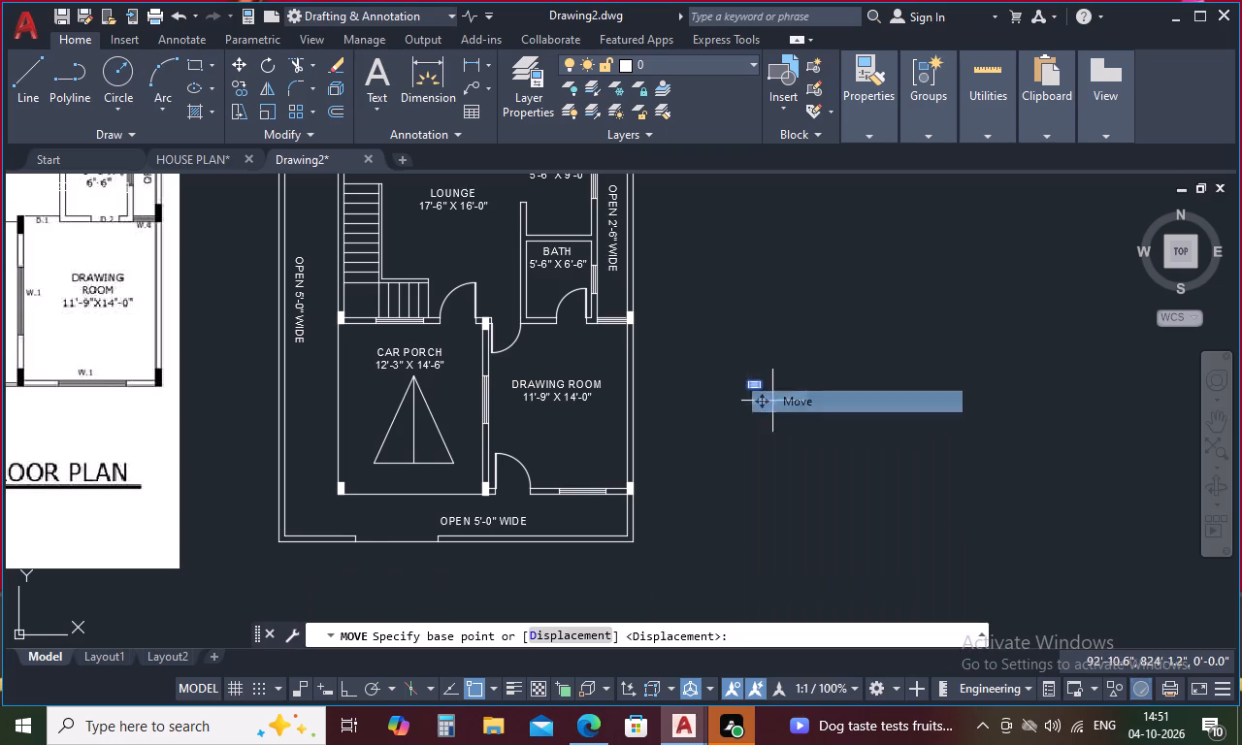
pyautogui.click(746, 389)
pyautogui.scroll(-2, 747, 440)
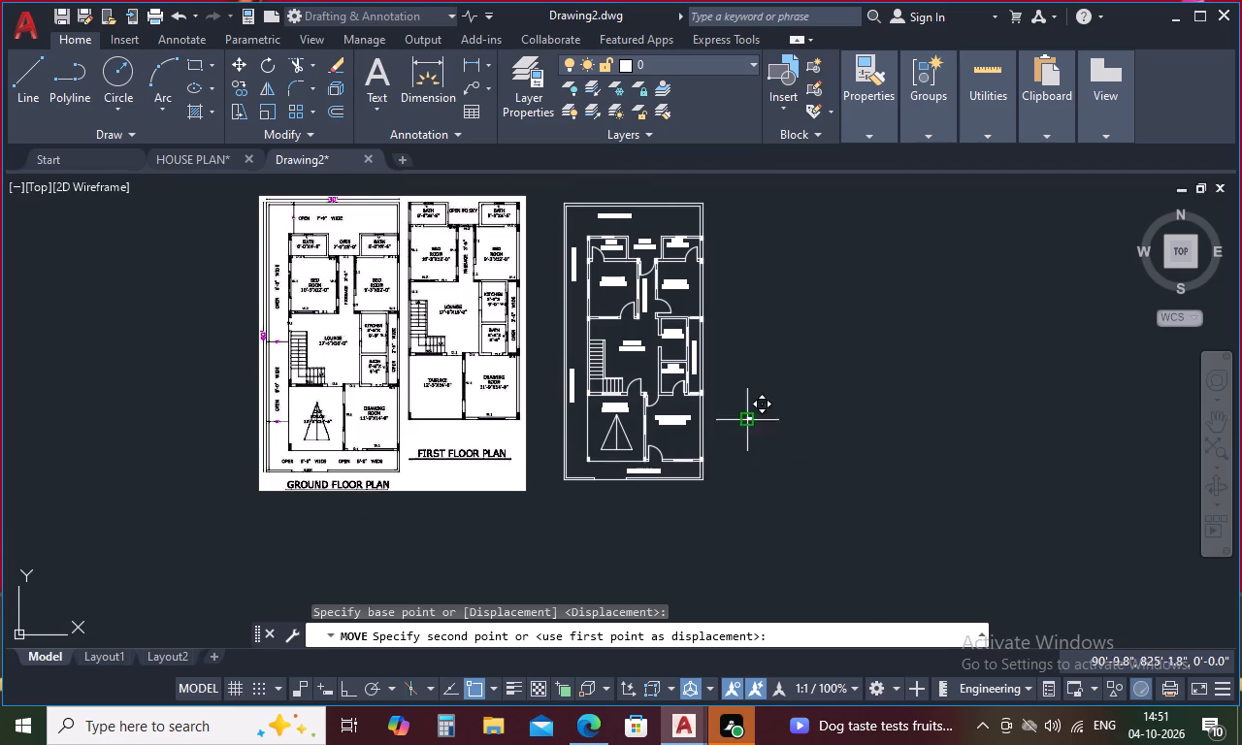
pyautogui.scroll(5, 649, 310)
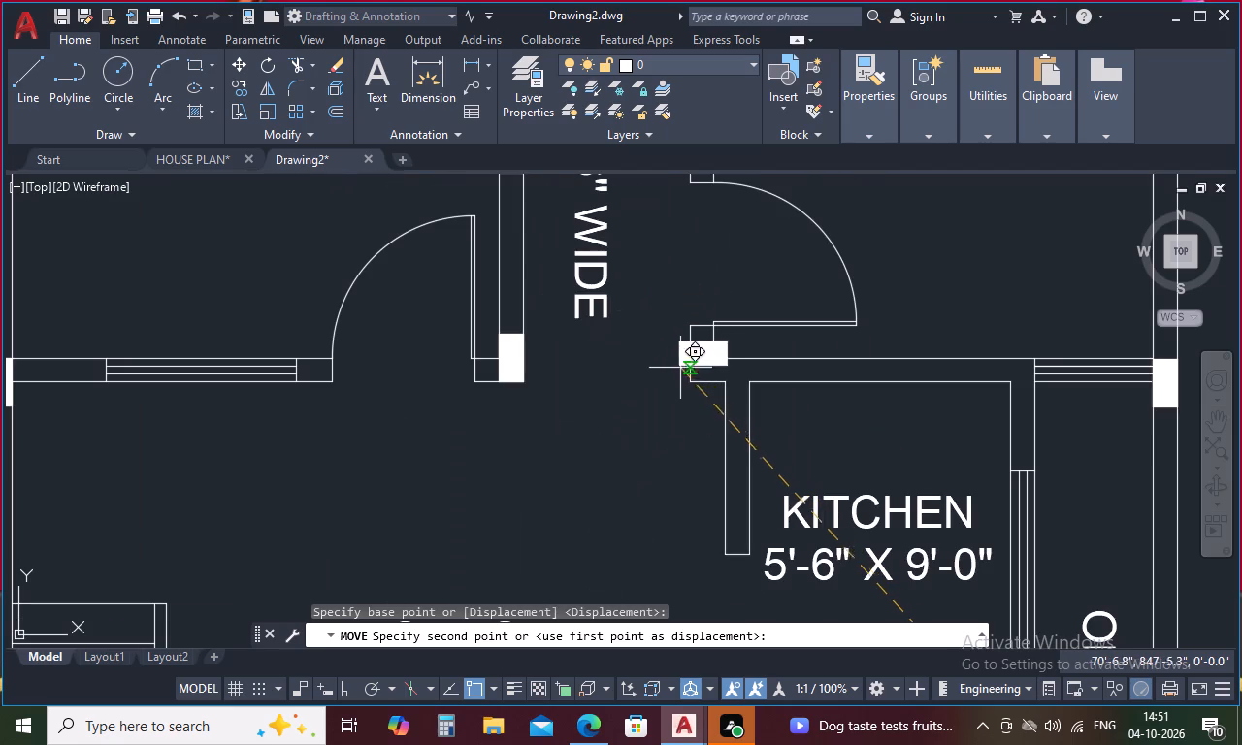
pyautogui.click(687, 376)
# Compare the columns and wall openings in the reference floor plan image with the drawn ground floor plan.
pyautogui.scroll(-4, 702, 375)
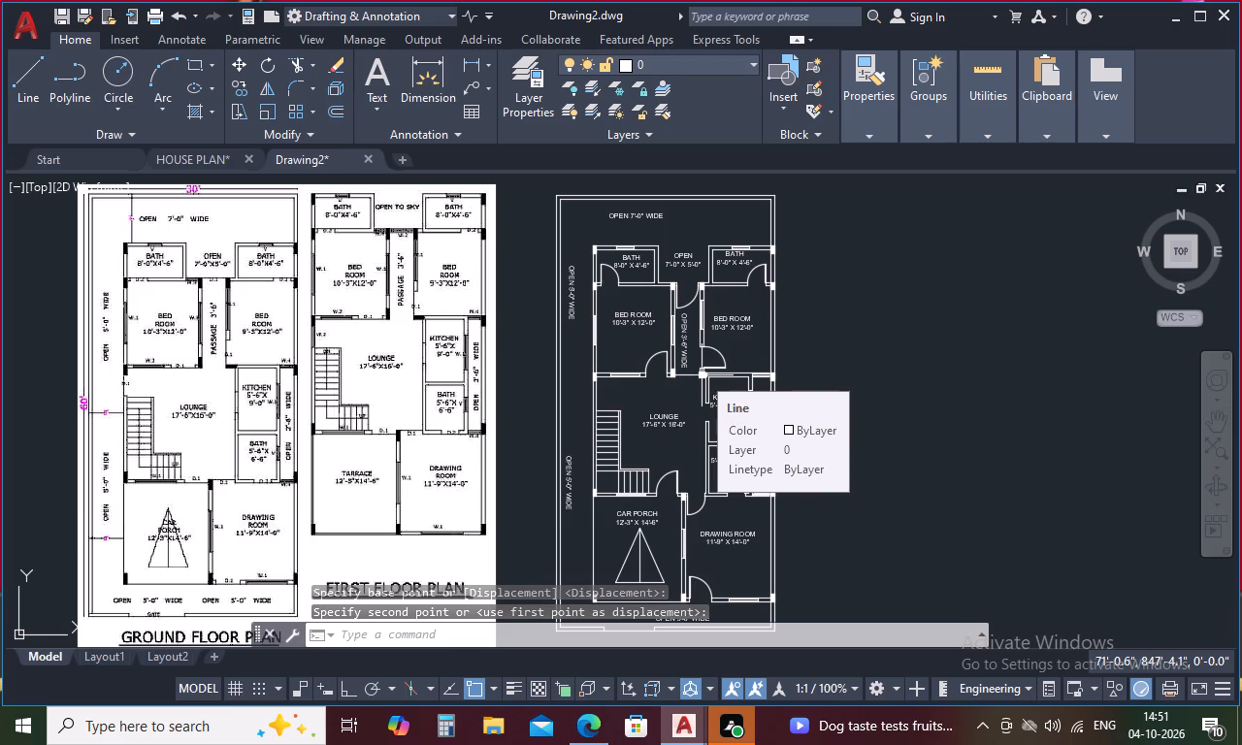
pyautogui.scroll(2, 696, 280)
pyautogui.scroll(-4, 696, 280)
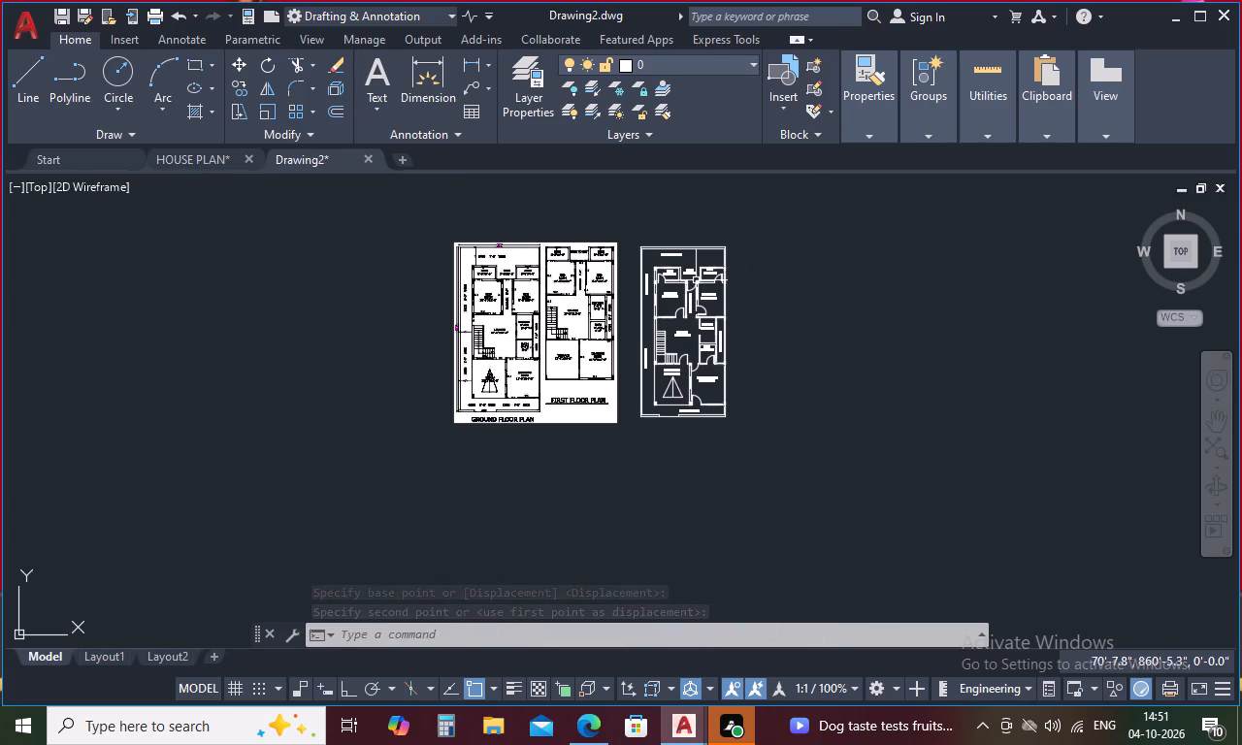
pyautogui.scroll(3, 467, 256)
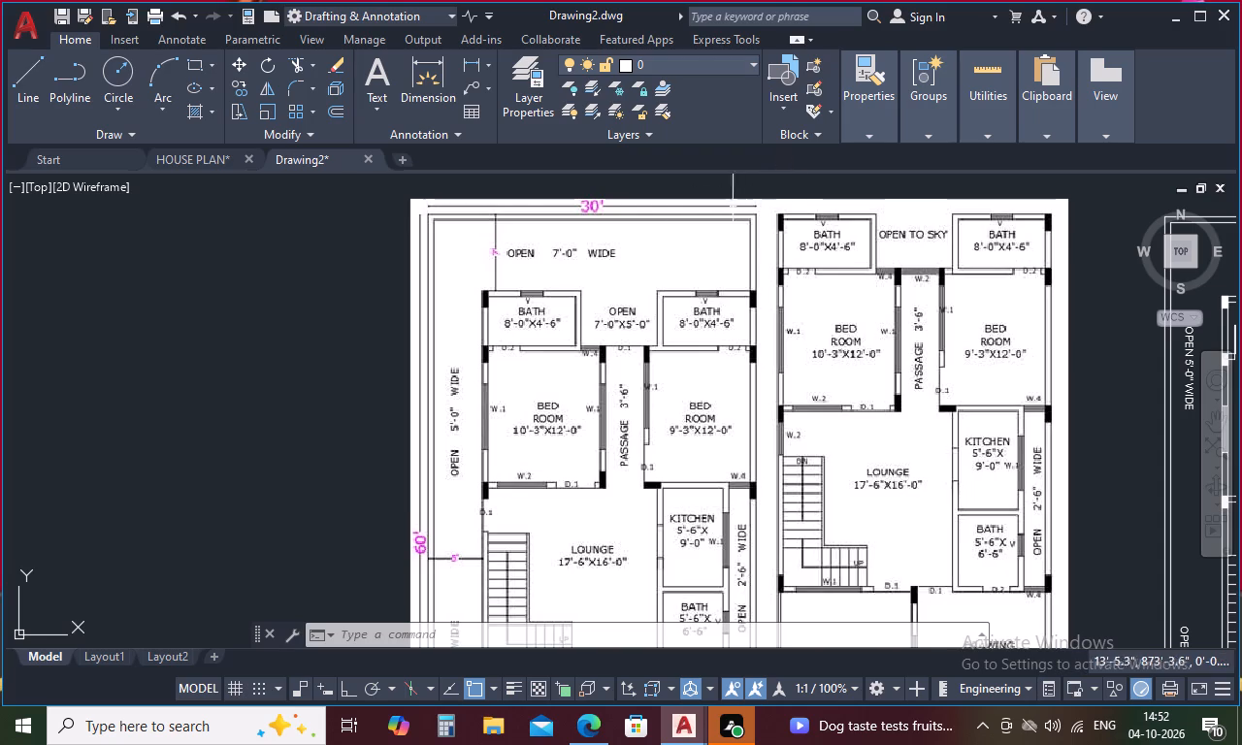
pyautogui.scroll(-1, 682, 228)
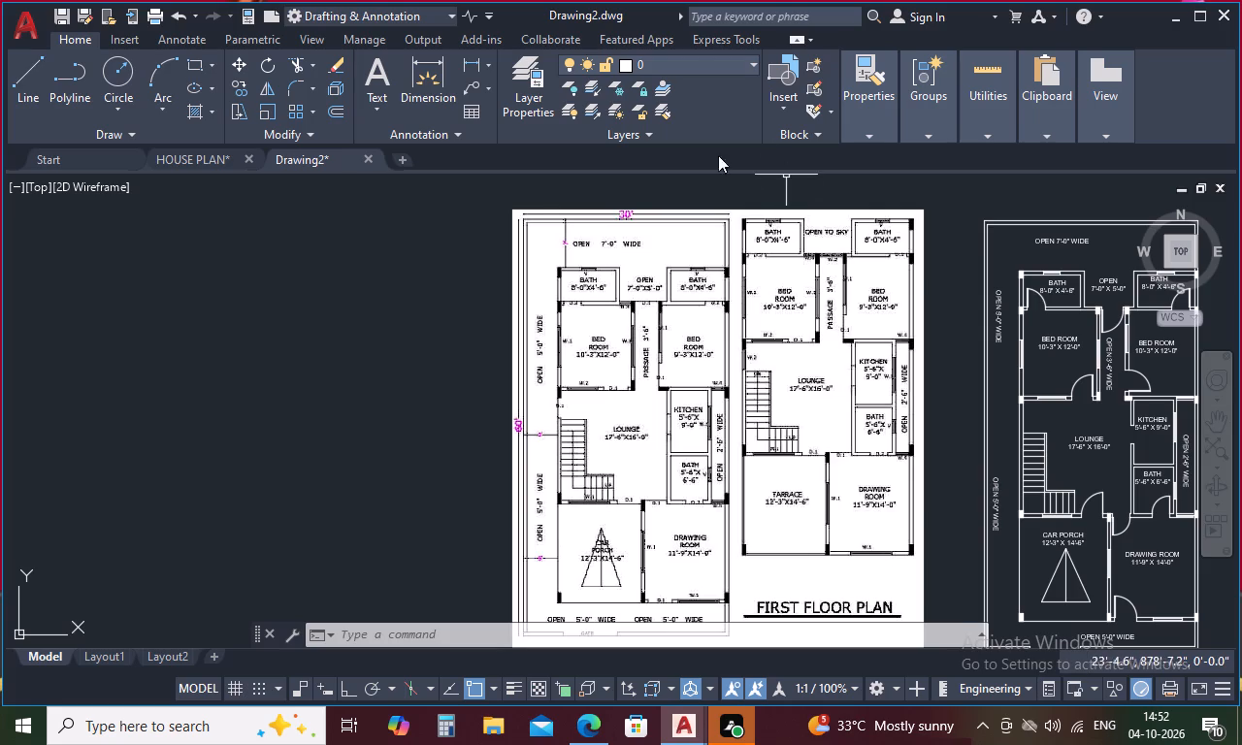
pyautogui.scroll(-2, 666, 371)
pyautogui.scroll(2, 820, 380)
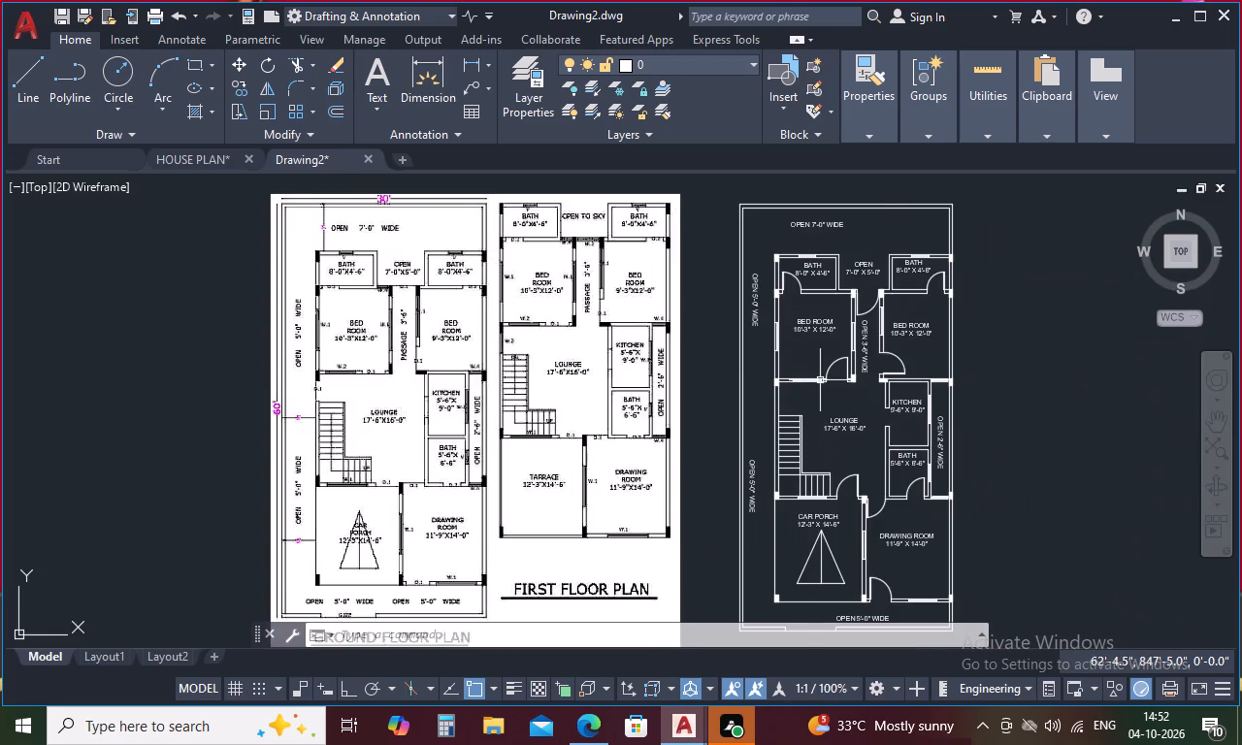
pyautogui.scroll(1, 820, 380)
pyautogui.scroll(-2, 820, 380)
pyautogui.scroll(2, 568, 369)
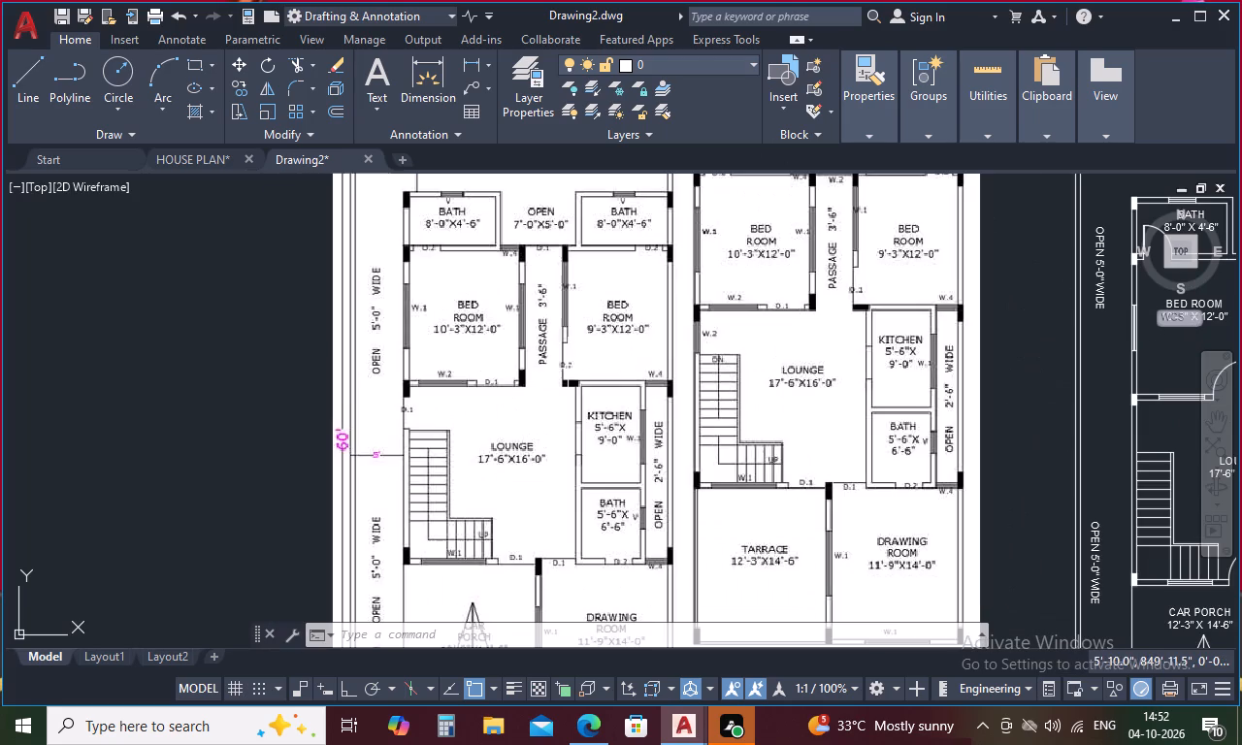
pyautogui.scroll(3, 459, 368)
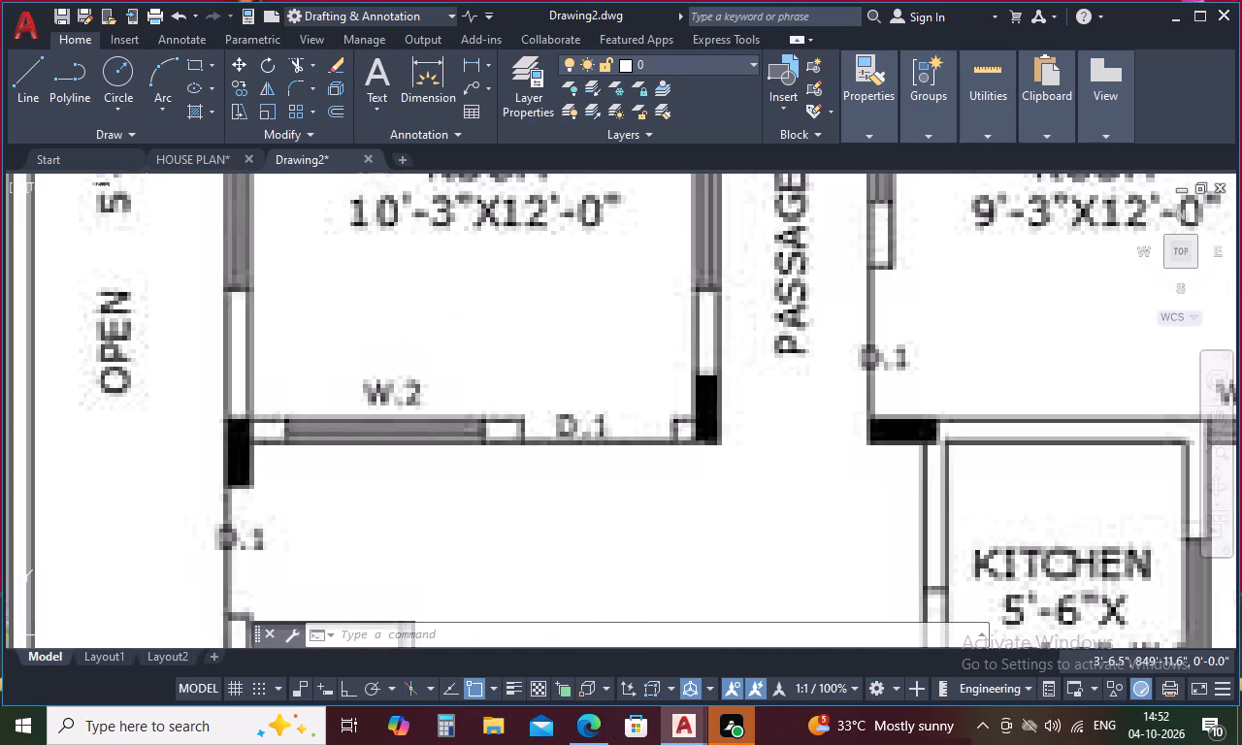
pyautogui.scroll(-2, 594, 243)
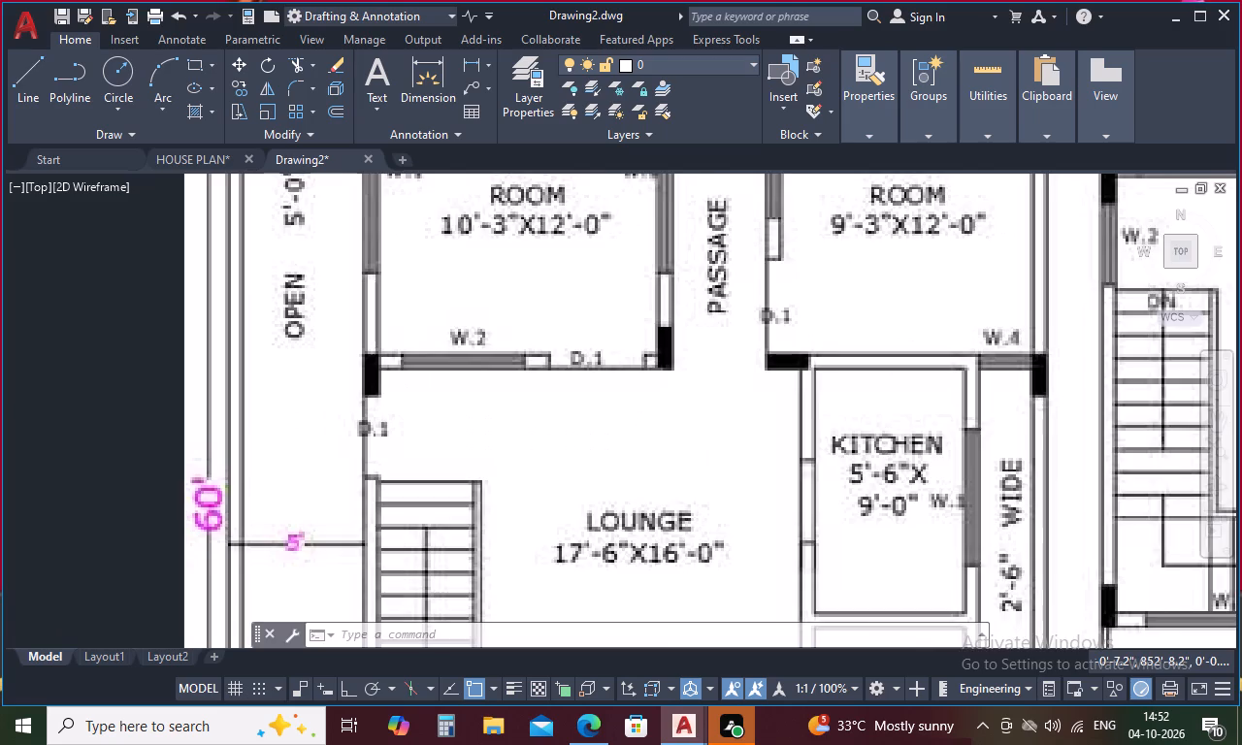
pyautogui.scroll(-3, 594, 243)
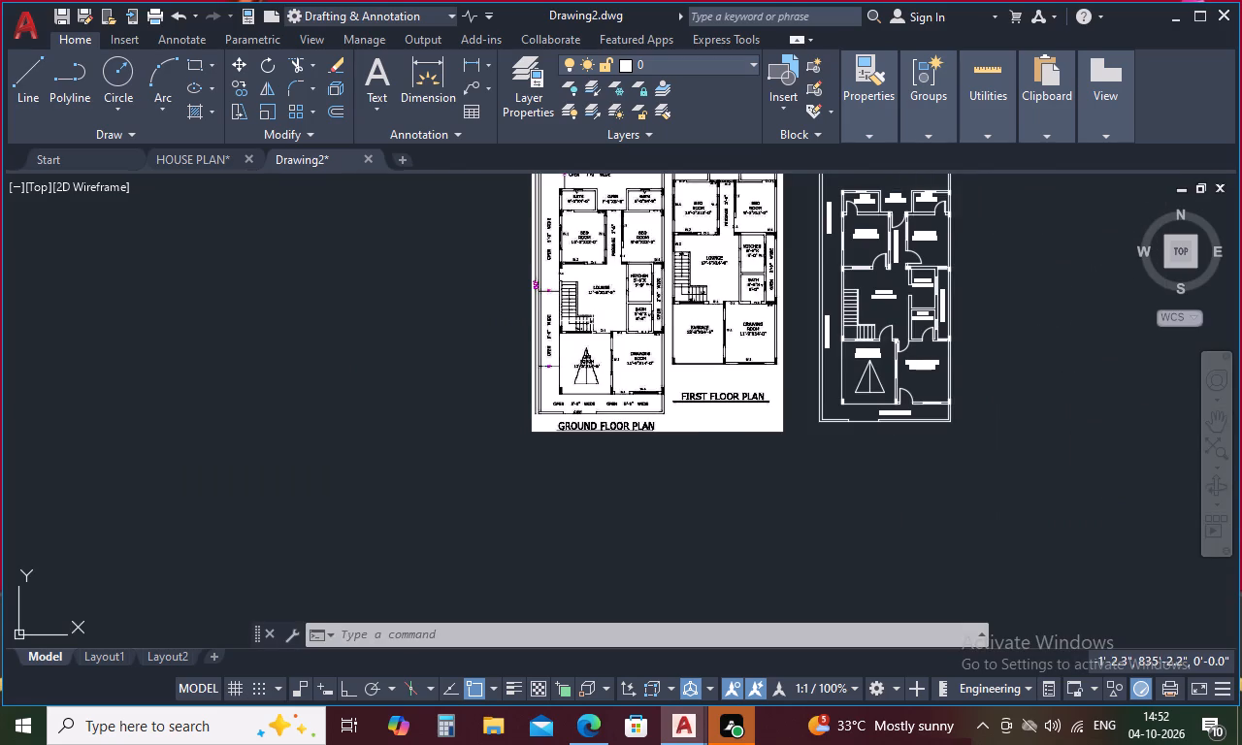
pyautogui.scroll(-1, 592, 321)
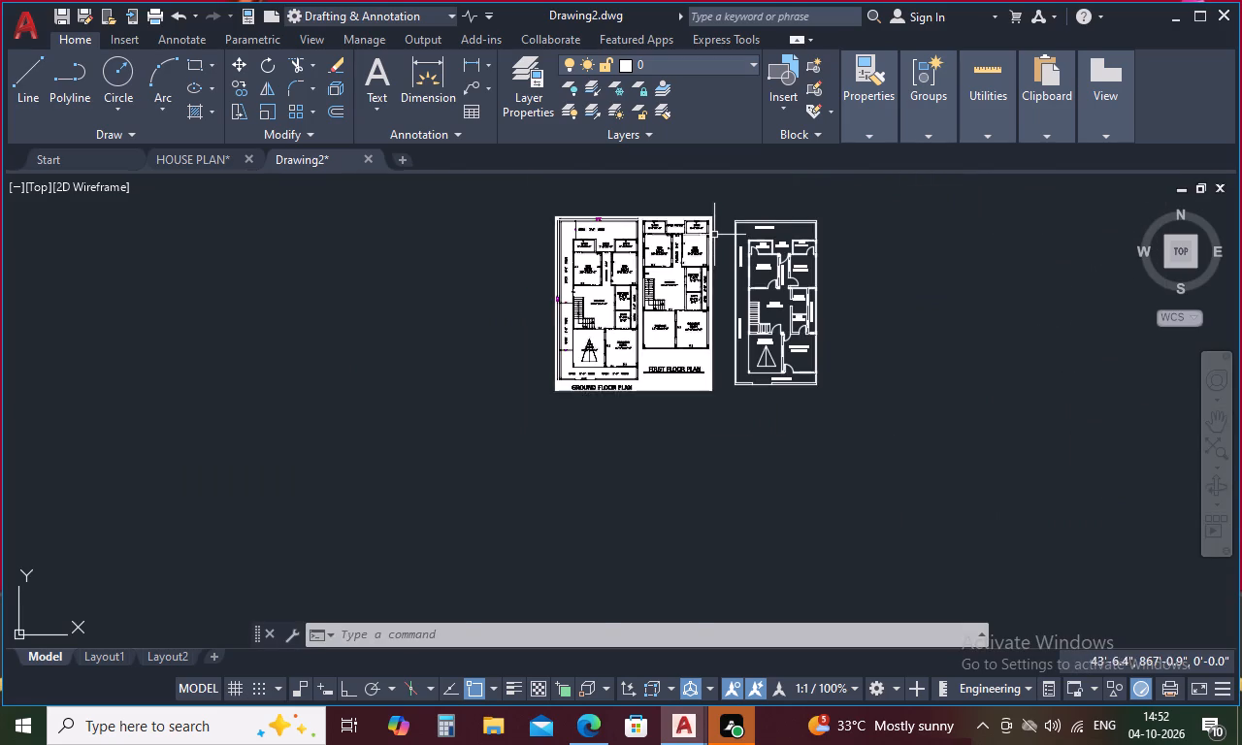
pyautogui.scroll(2, 714, 235)
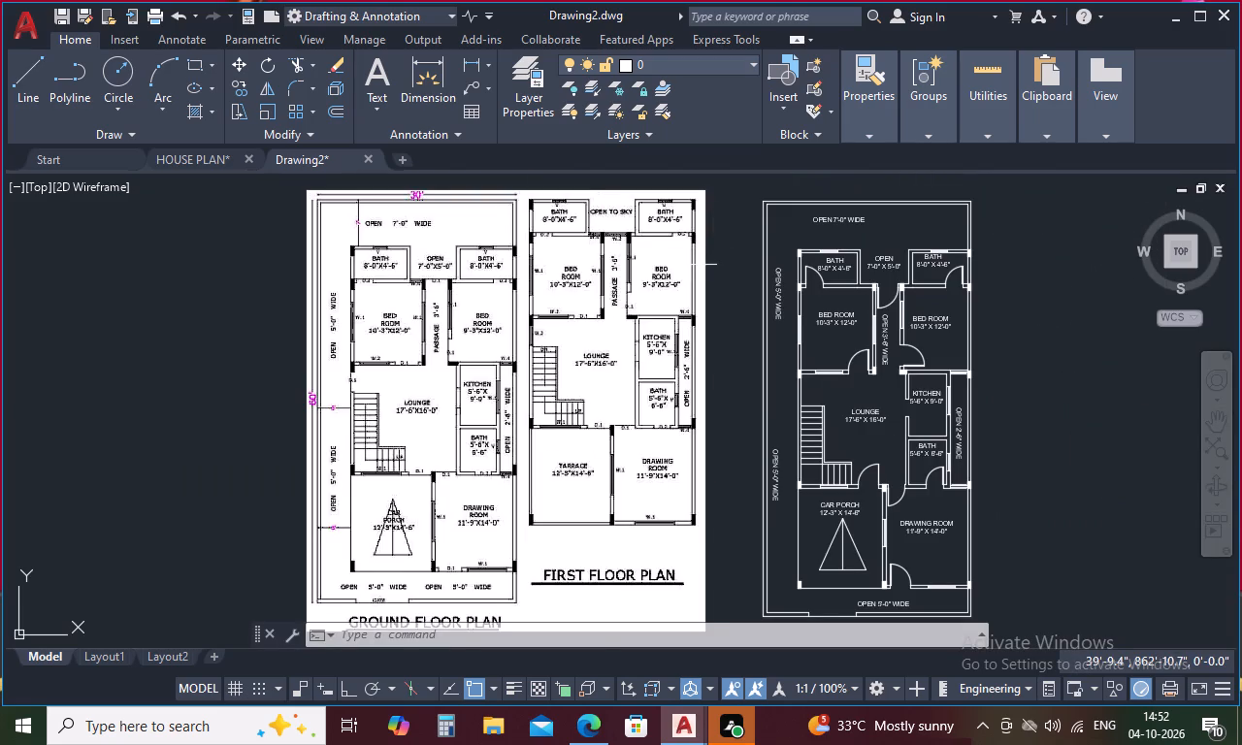
pyautogui.scroll(2, 422, 324)
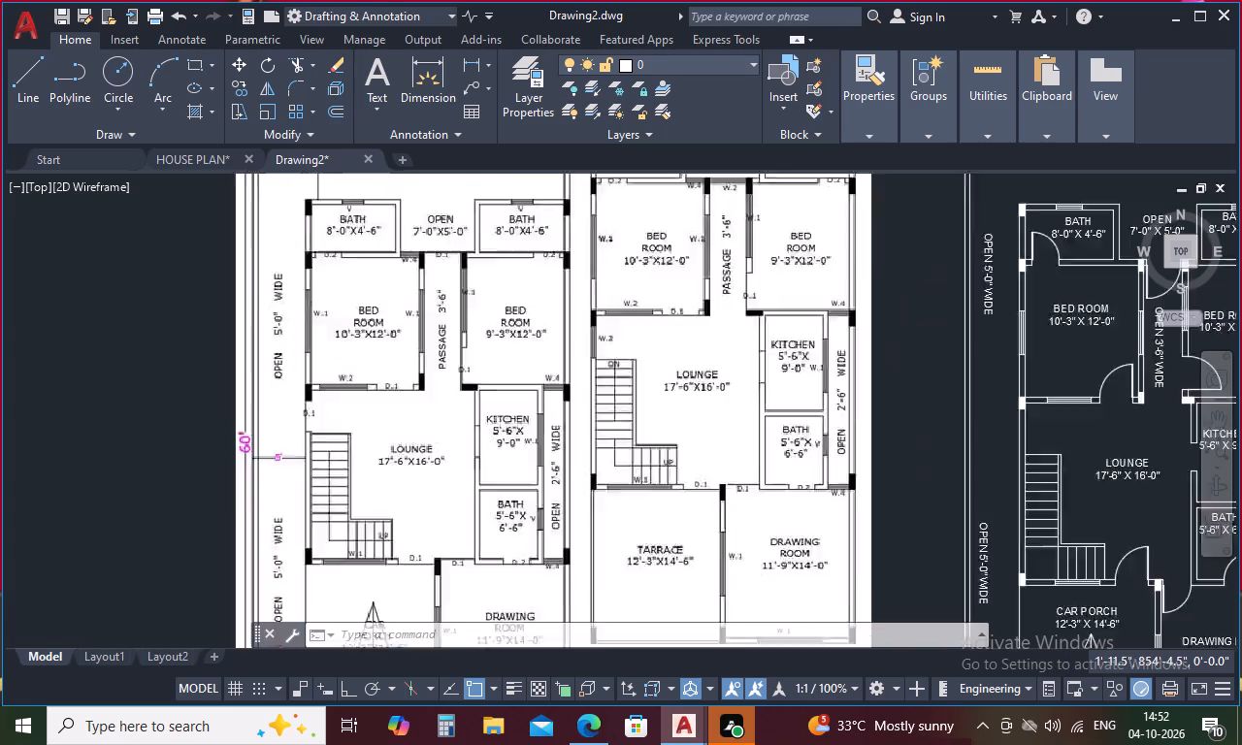
pyautogui.scroll(1, 422, 323)
pyautogui.scroll(-3, 422, 323)
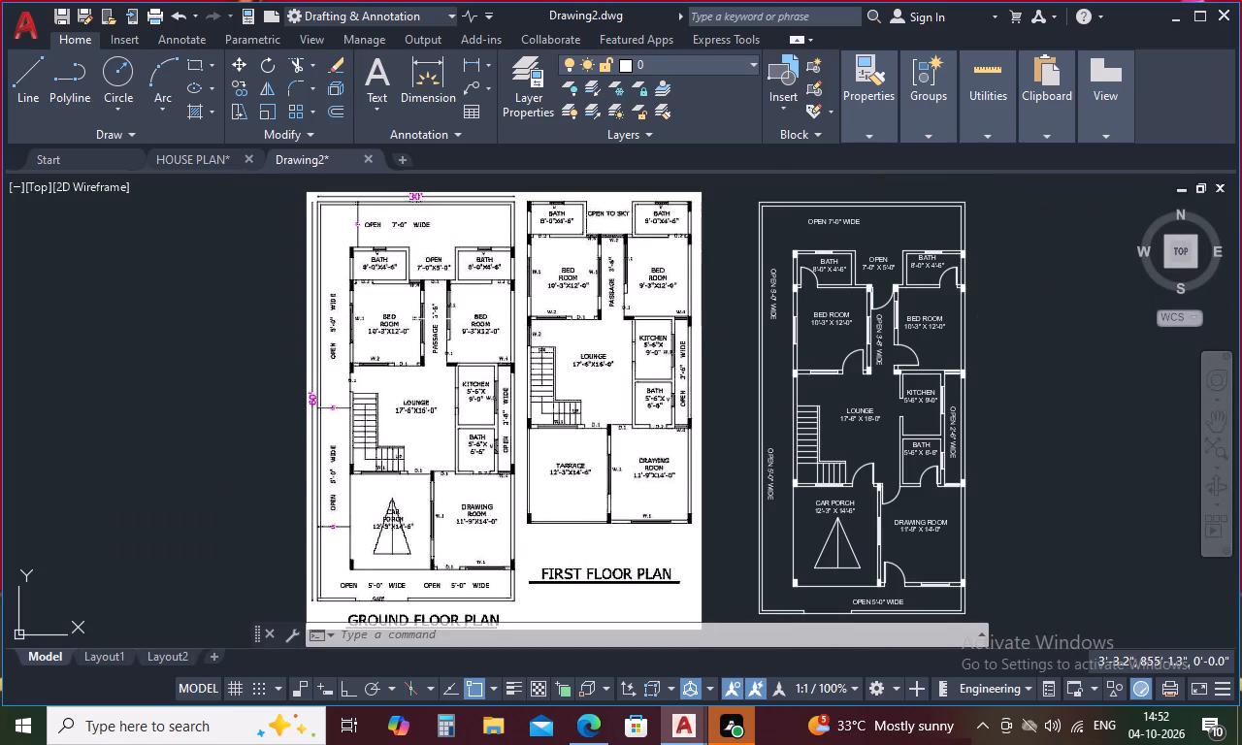
# Start a Solid hatch and fill the centre strips of the top-wall windows in the two rear 8'-0" x 4'-6" baths.
pyautogui.press('h')
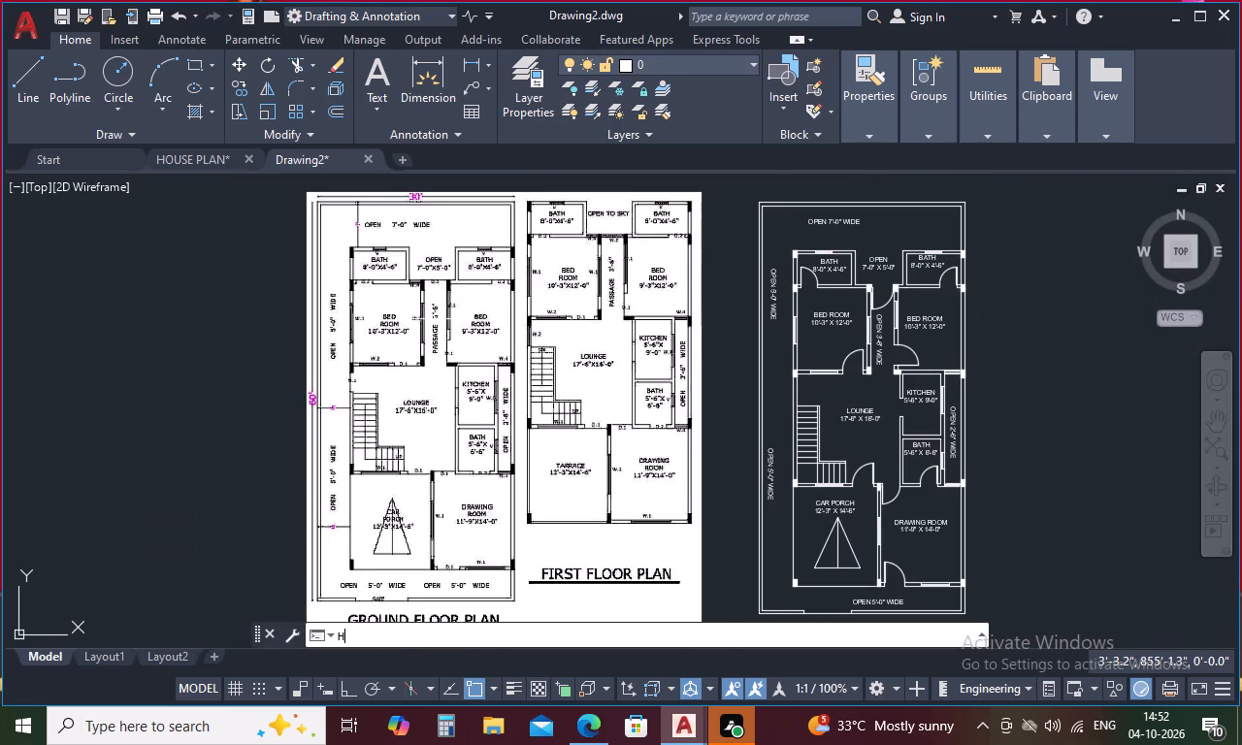
pyautogui.press('Return')
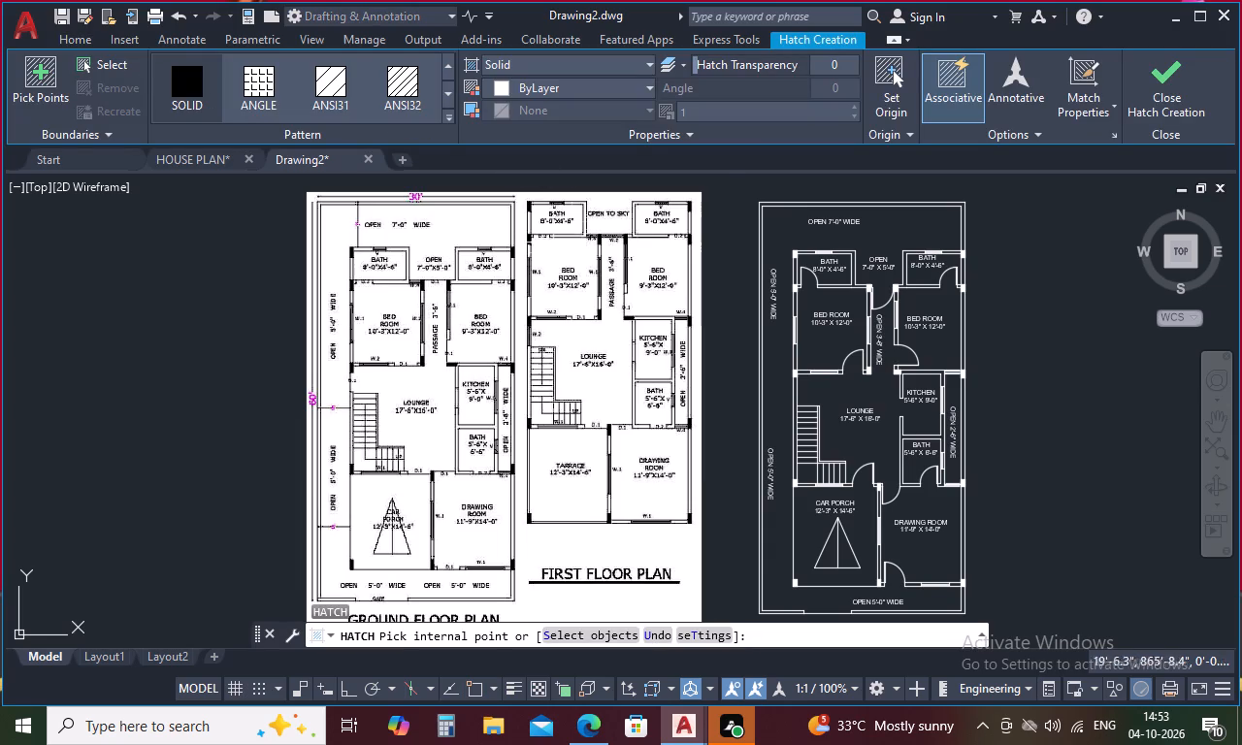
pyautogui.click(642, 90)
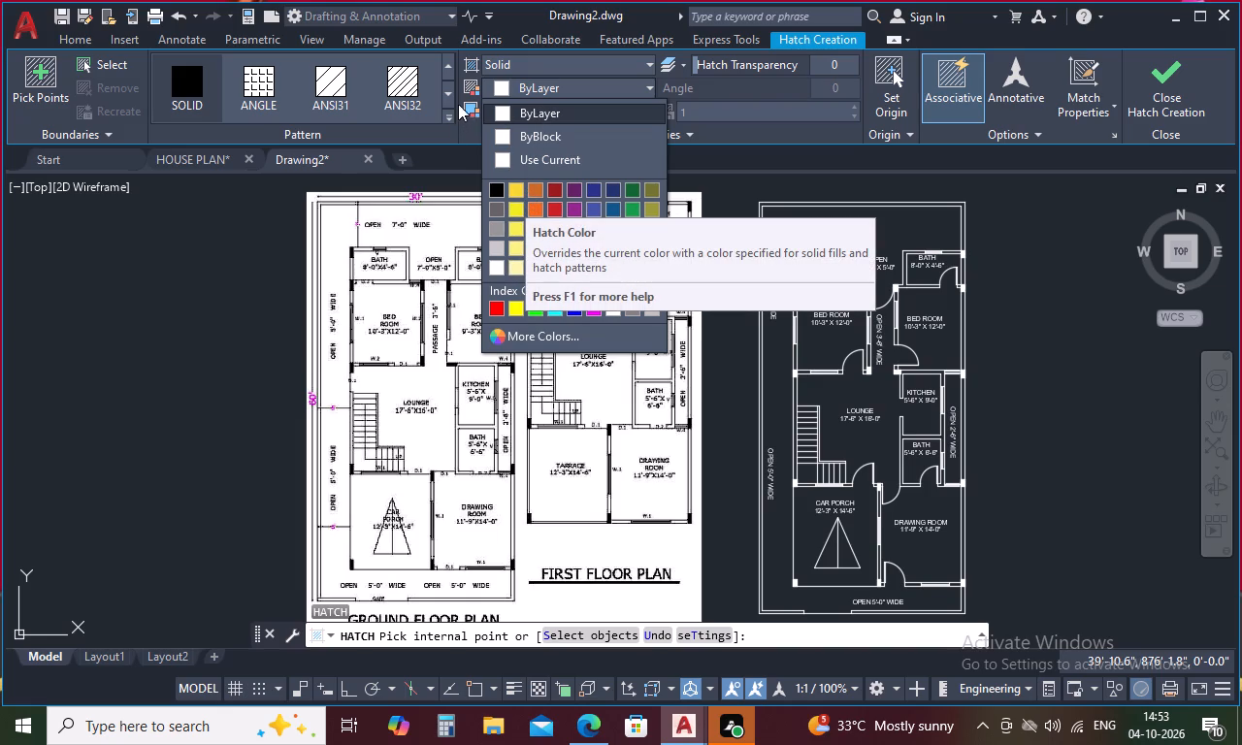
pyautogui.click(493, 63)
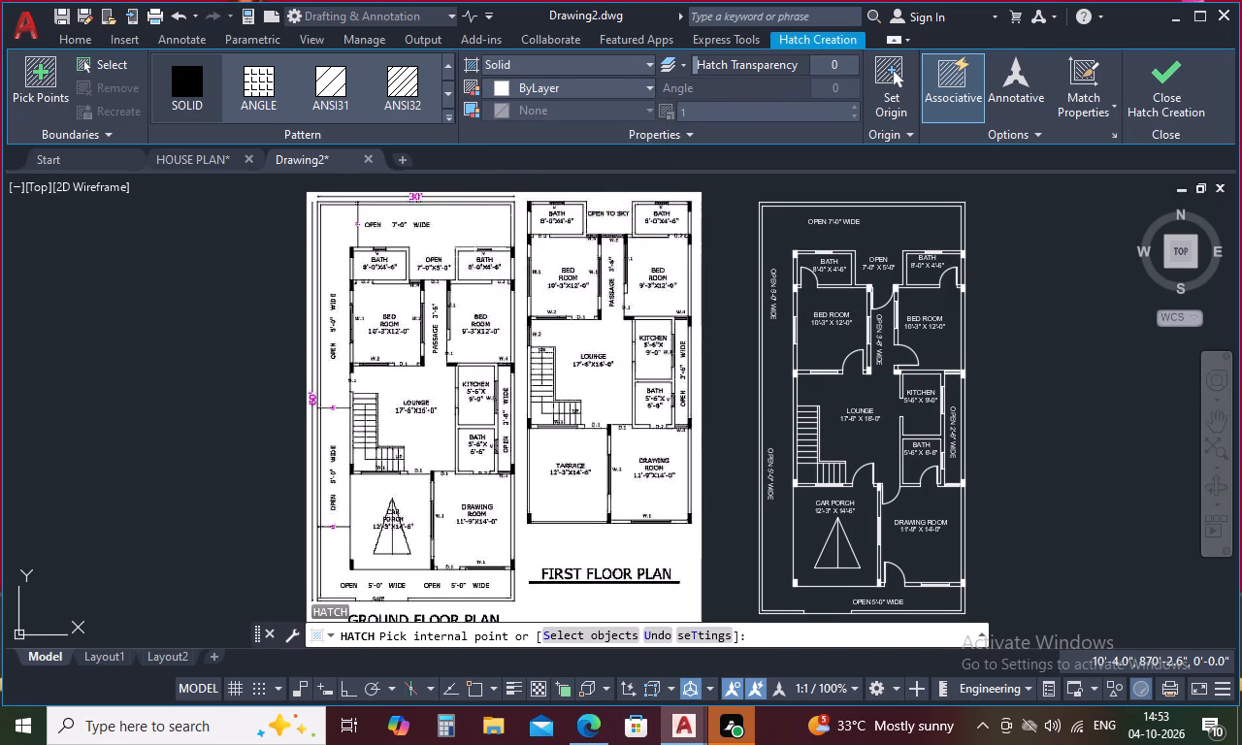
pyautogui.scroll(4, 809, 243)
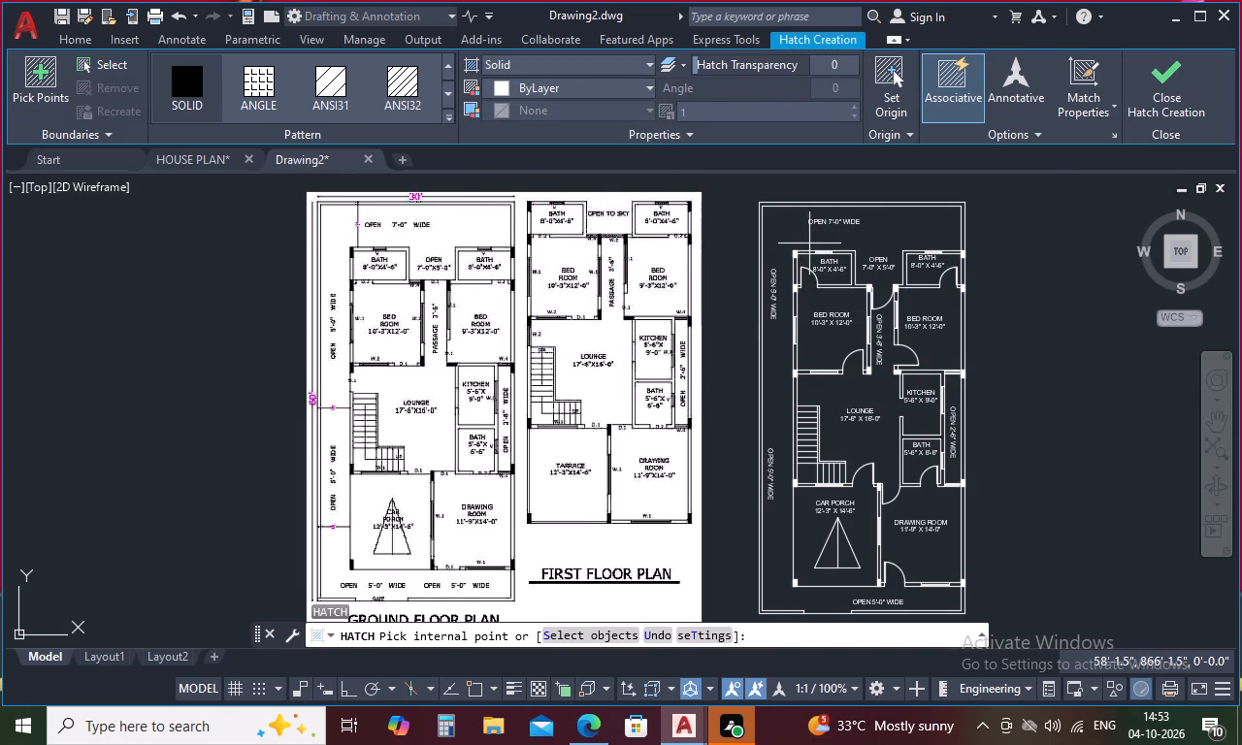
pyautogui.scroll(4, 857, 241)
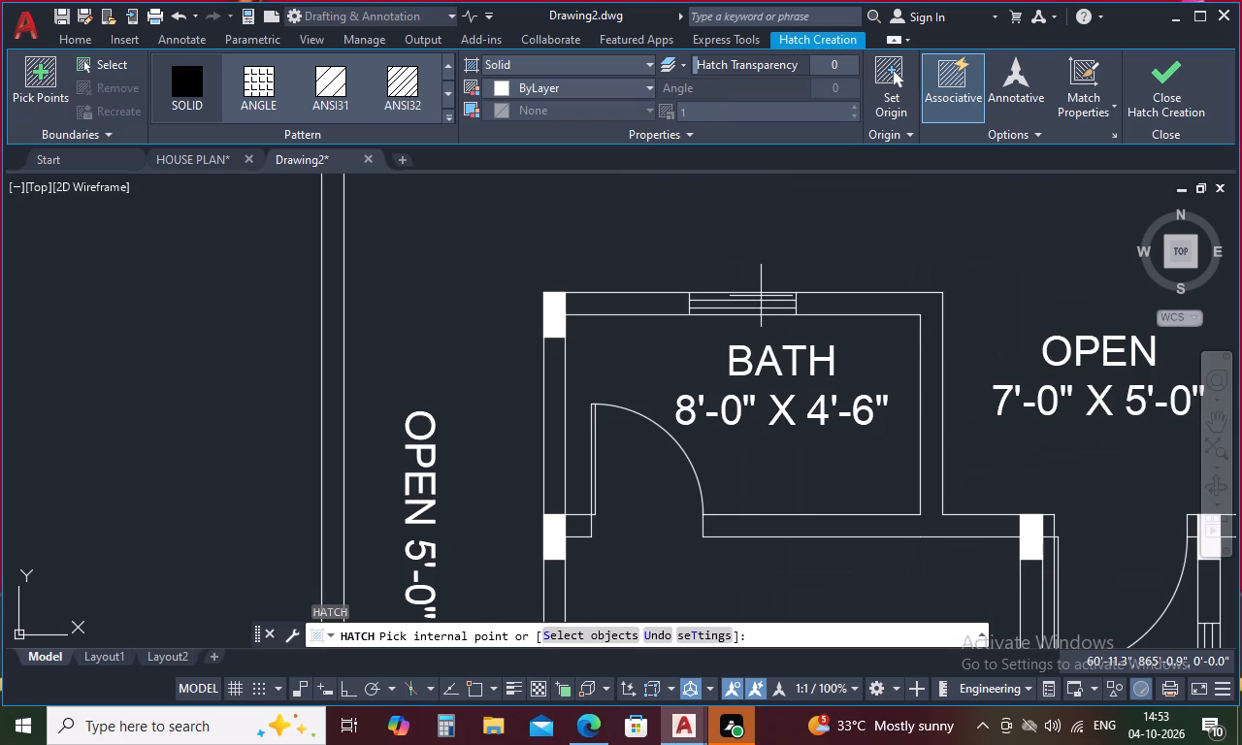
pyautogui.click(761, 303)
pyautogui.scroll(-3, 635, 310)
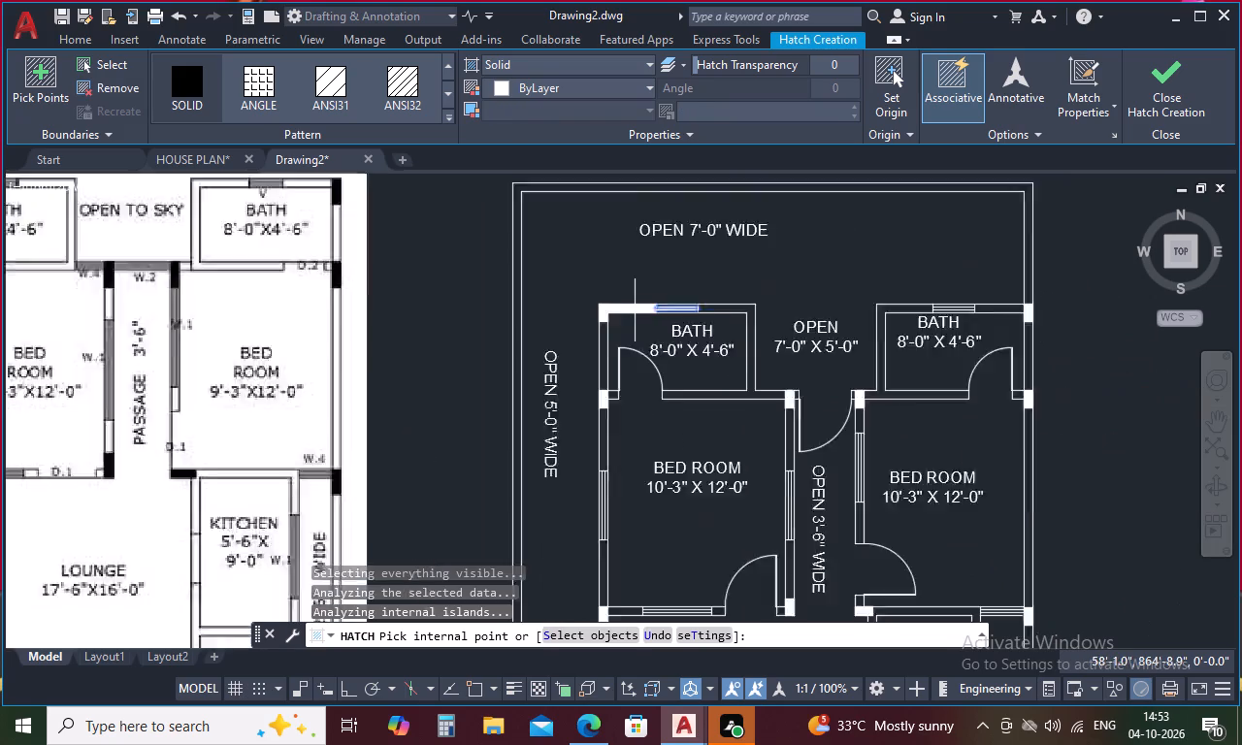
pyautogui.scroll(3, 844, 300)
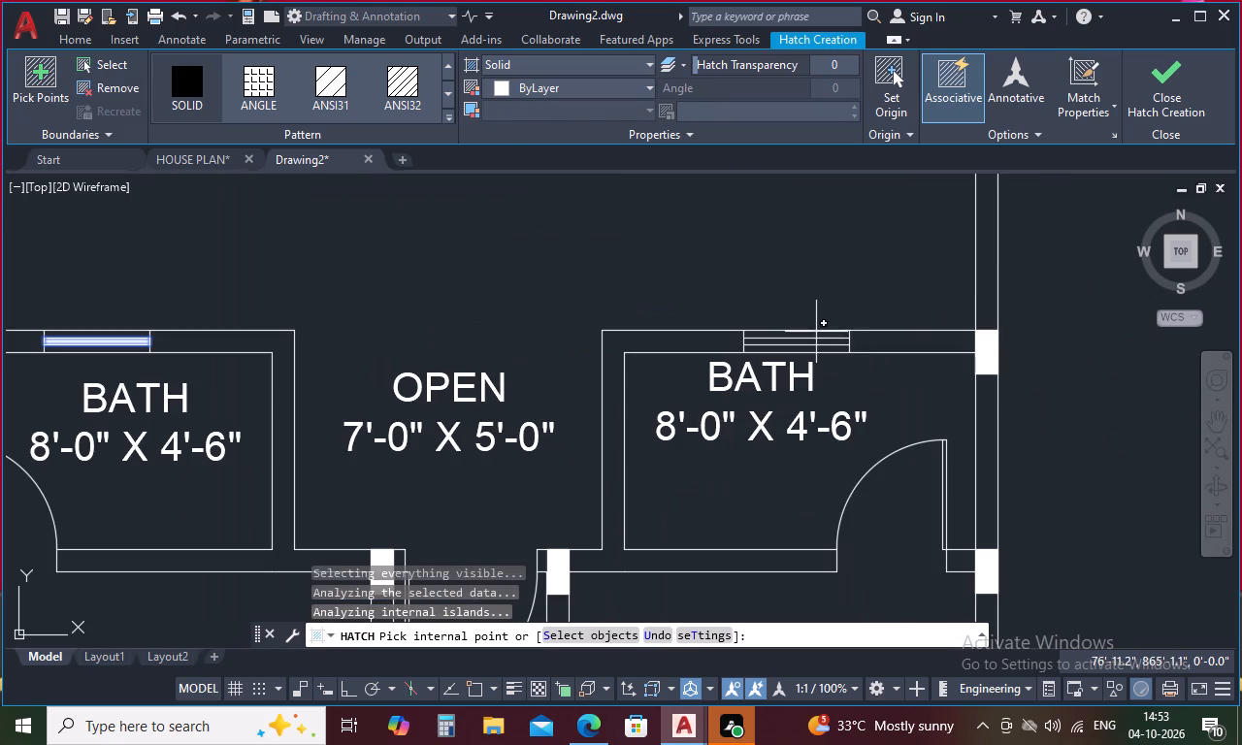
pyautogui.click(812, 339)
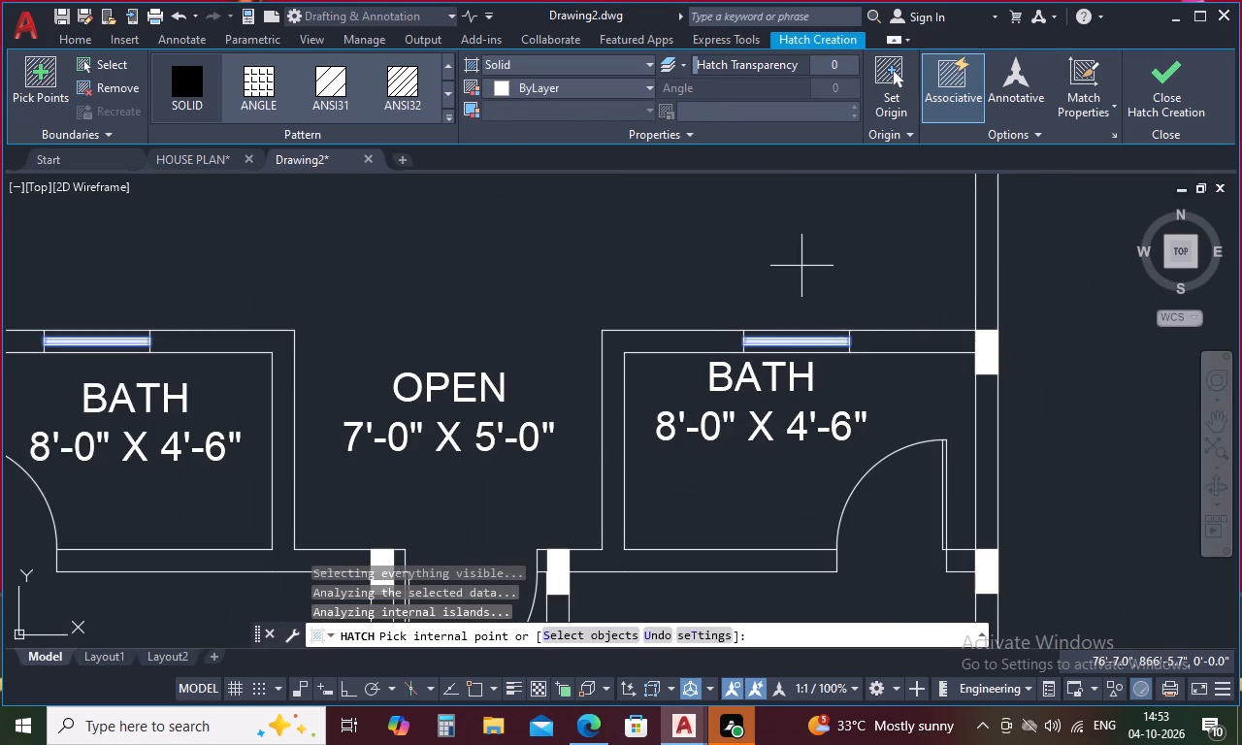
# Solid-hatch the centre strips of the left bedroom's three windows, in its outer, passage-side and lounge-side walls.
pyautogui.scroll(-3, 801, 266)
pyautogui.scroll(3, 578, 396)
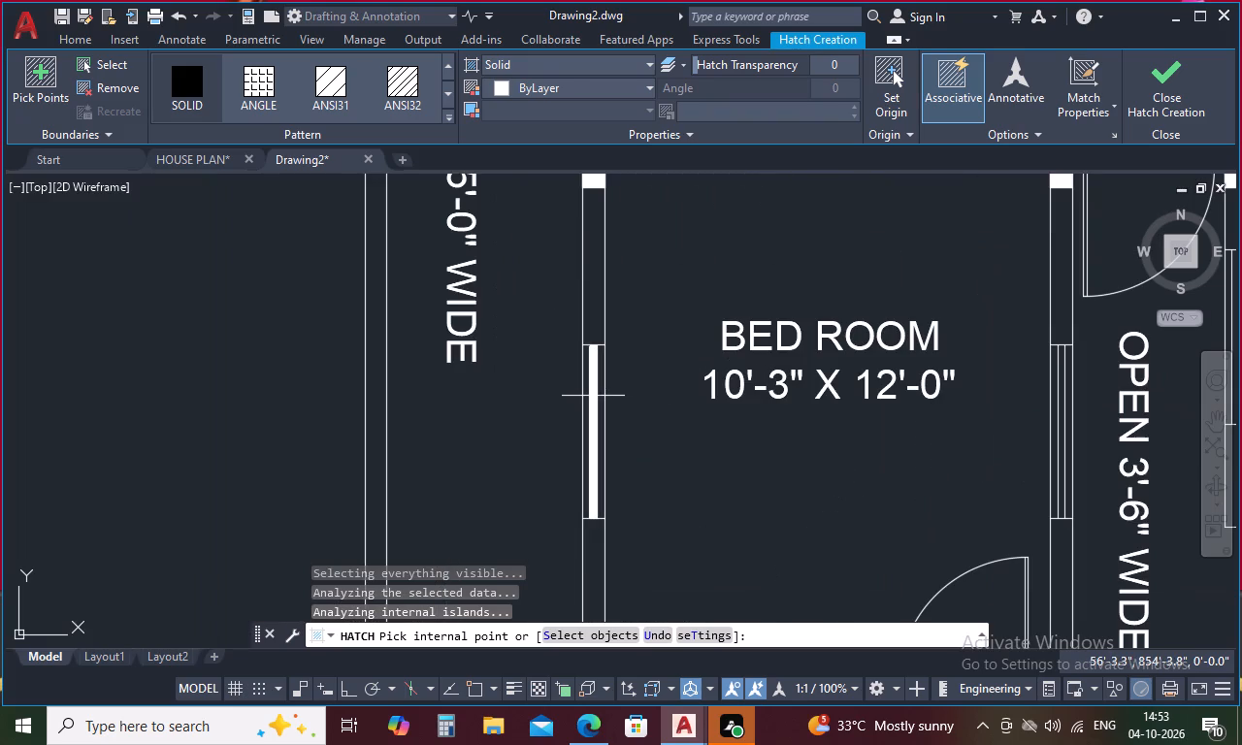
pyautogui.click(593, 396)
pyautogui.scroll(-2, 593, 396)
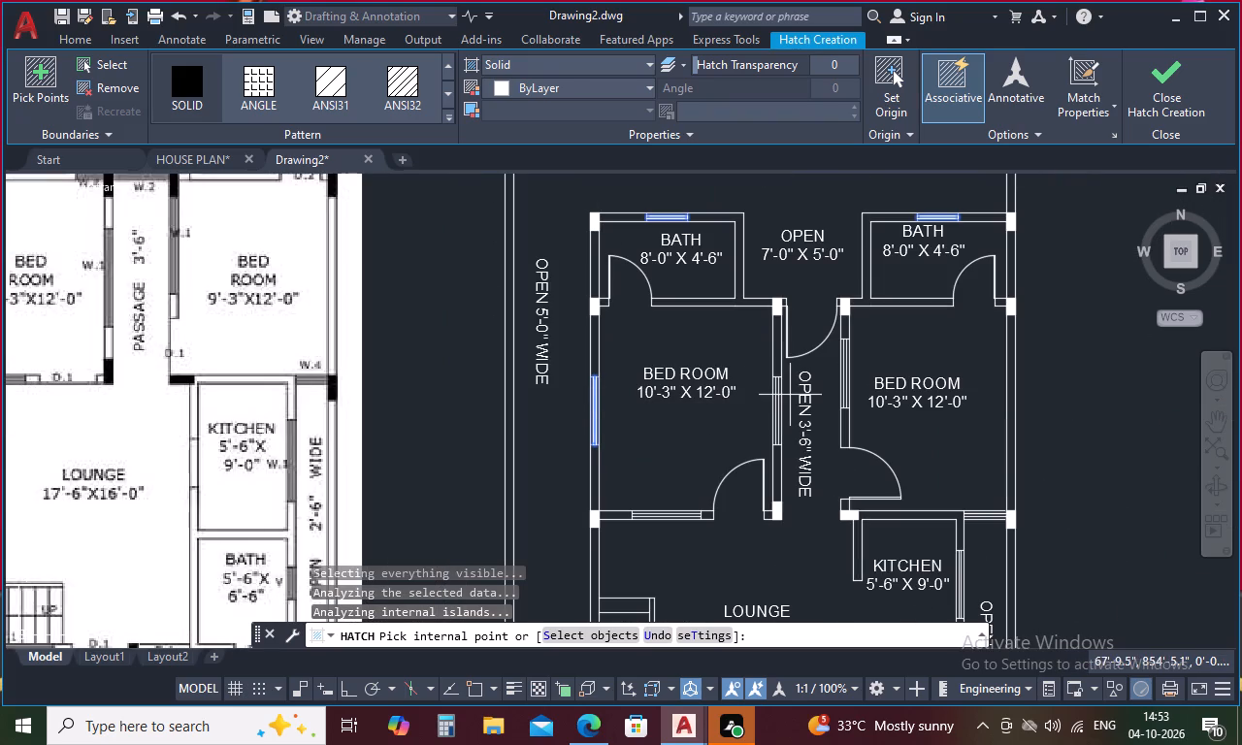
pyautogui.scroll(3, 781, 388)
pyautogui.click(754, 403)
pyautogui.scroll(-2, 775, 375)
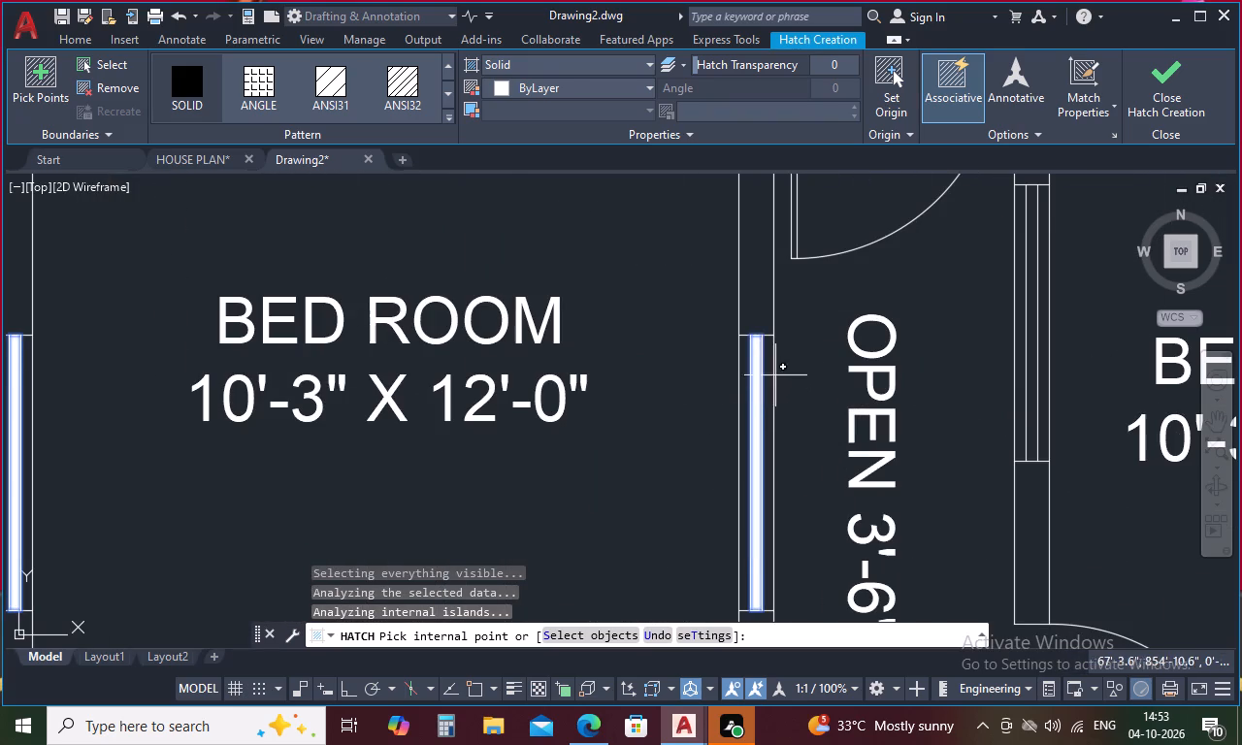
pyautogui.scroll(-1, 775, 375)
pyautogui.scroll(2, 674, 511)
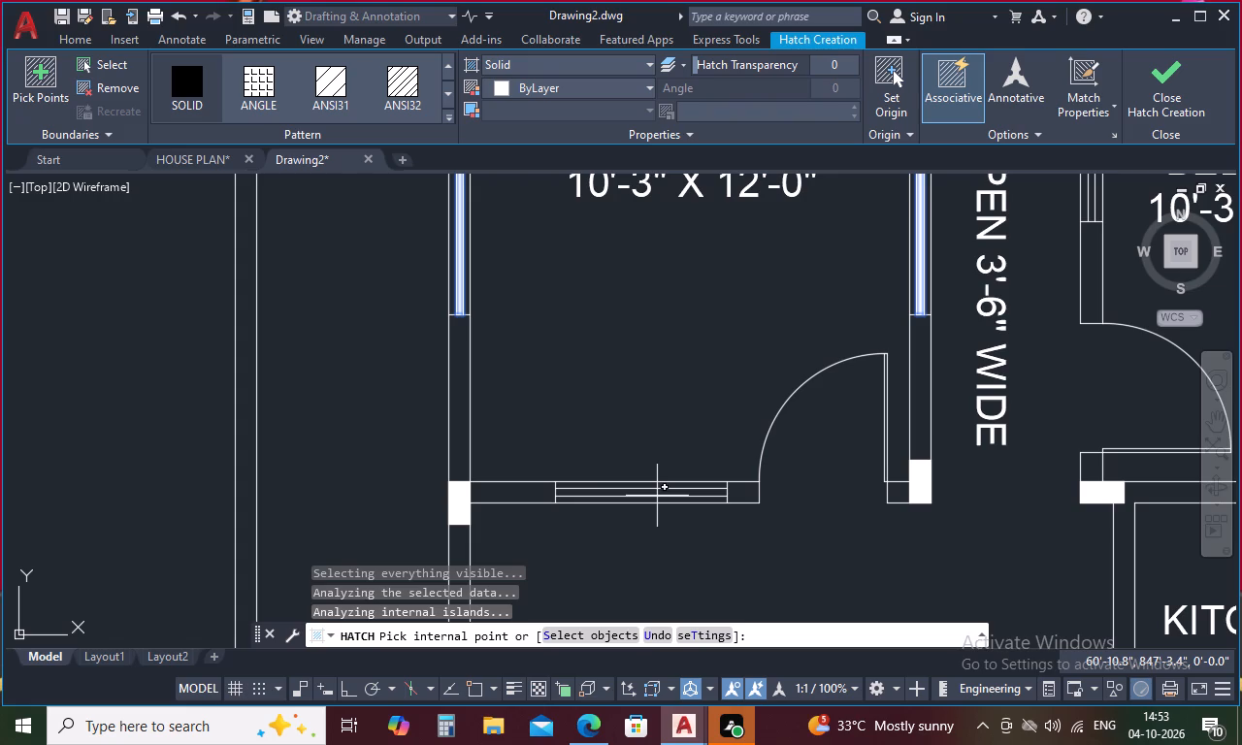
pyautogui.click(656, 495)
# Solid-hatch the centre strip of the right bedroom's window in its passage-side wall.
pyautogui.scroll(-2, 655, 493)
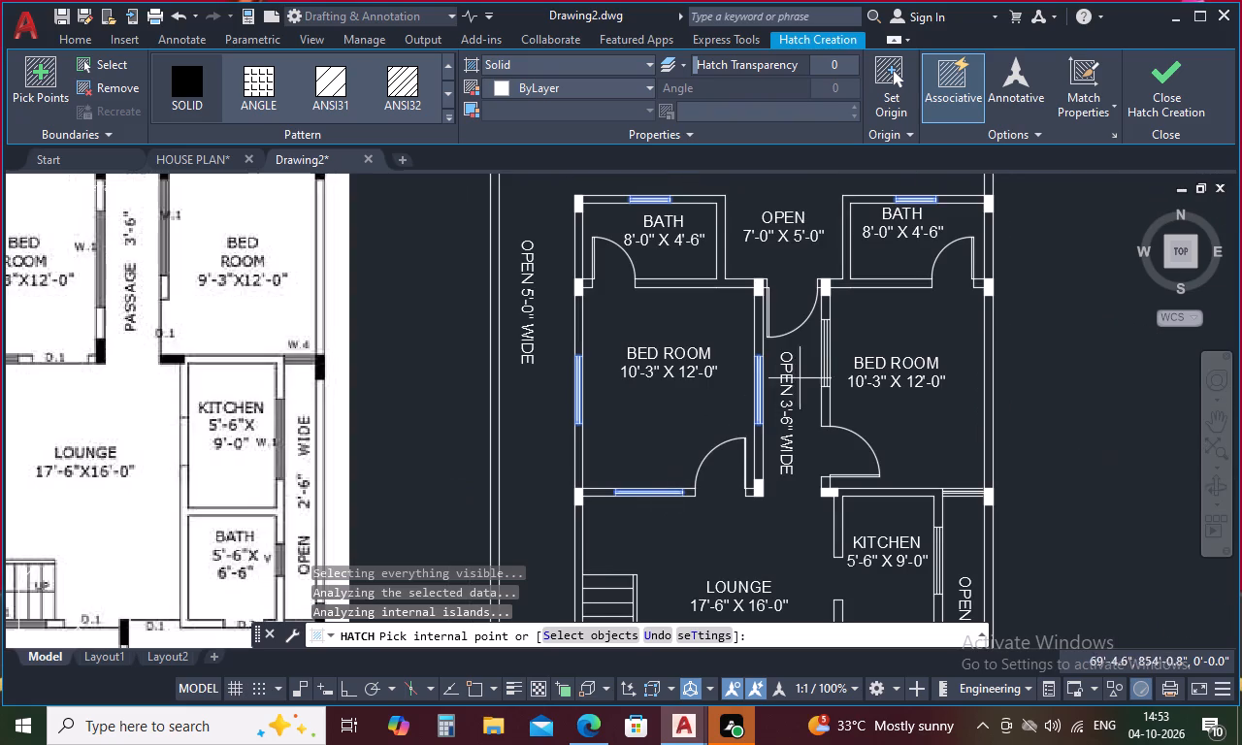
pyautogui.scroll(2, 838, 350)
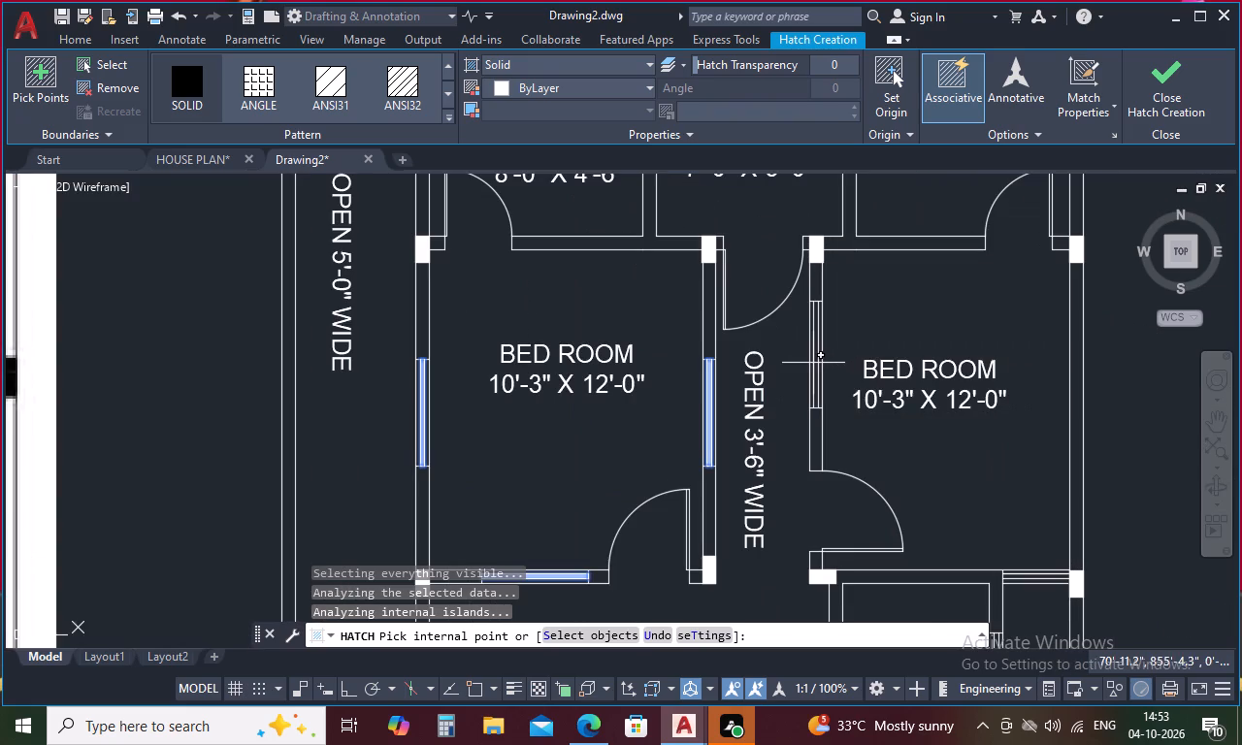
pyautogui.click(813, 363)
pyautogui.click(751, 374)
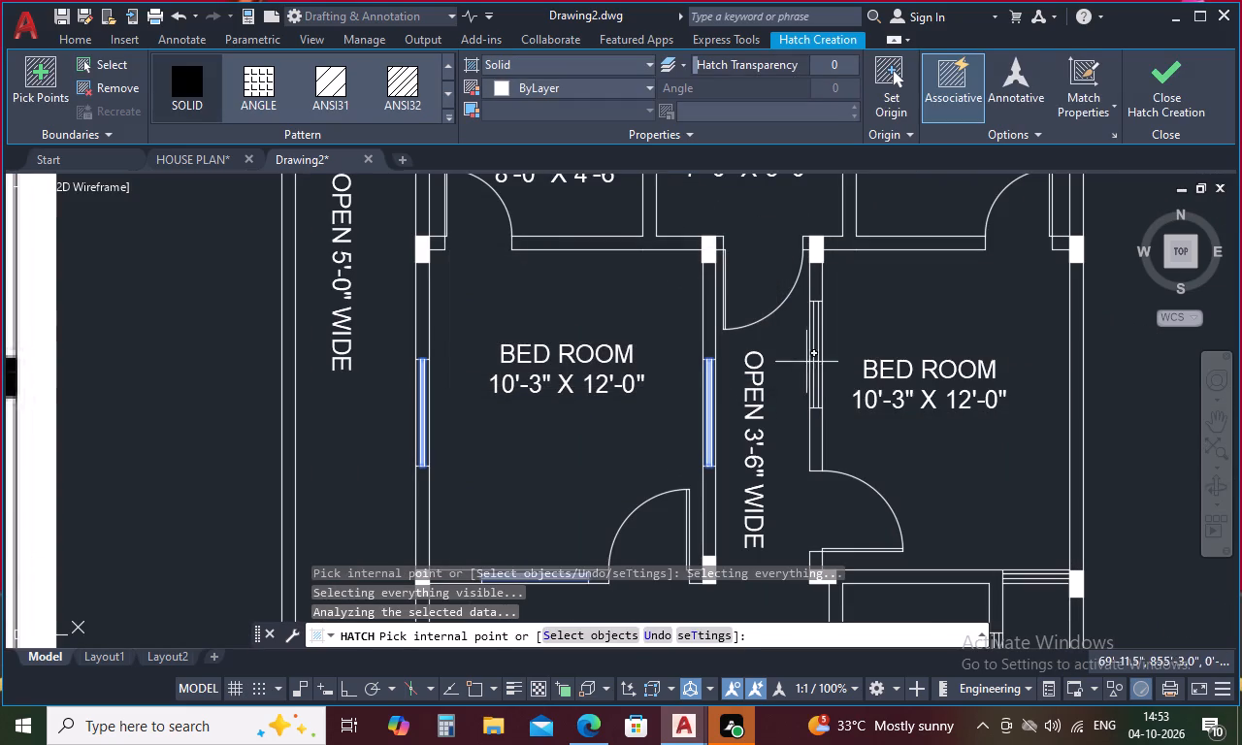
pyautogui.scroll(3, 822, 359)
pyautogui.click(797, 379)
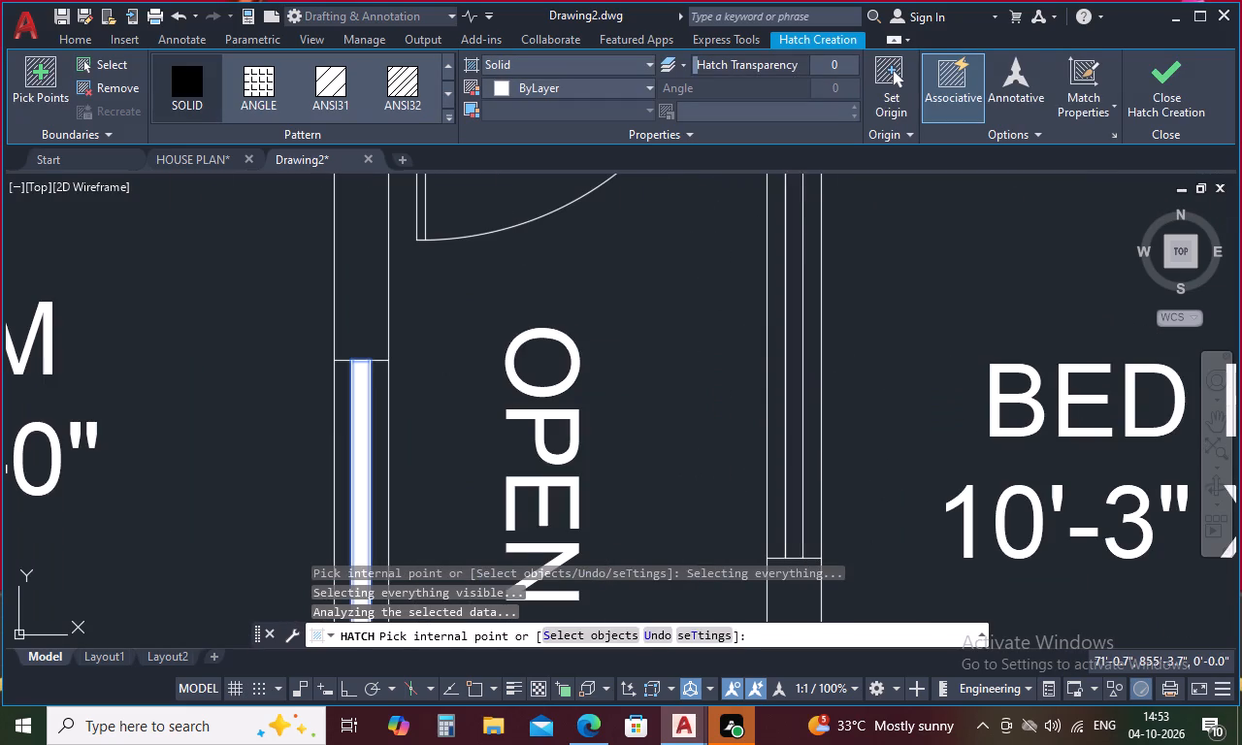
# Solid-hatch the window strips in the kitchen and 5'-6" x 6'-6" bath side walls and at the lower end of the 2'-6" wide open strip.
pyautogui.scroll(-6, 797, 379)
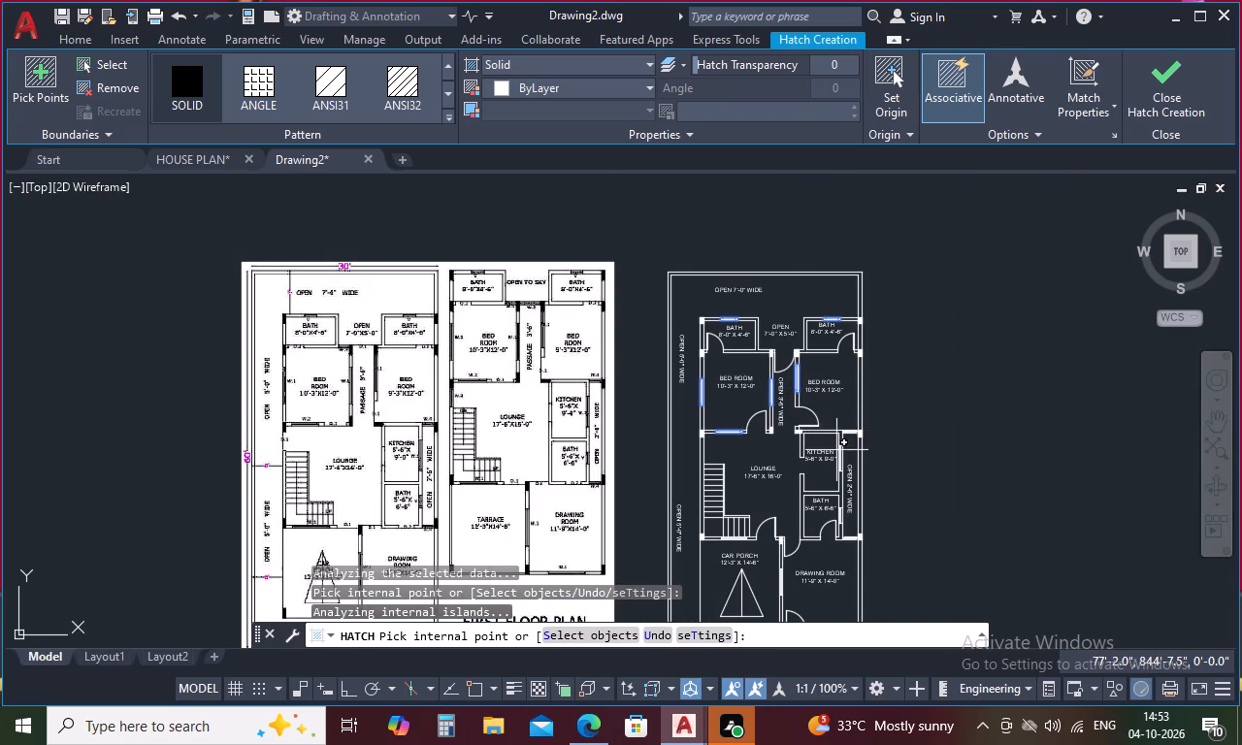
pyautogui.scroll(6, 841, 457)
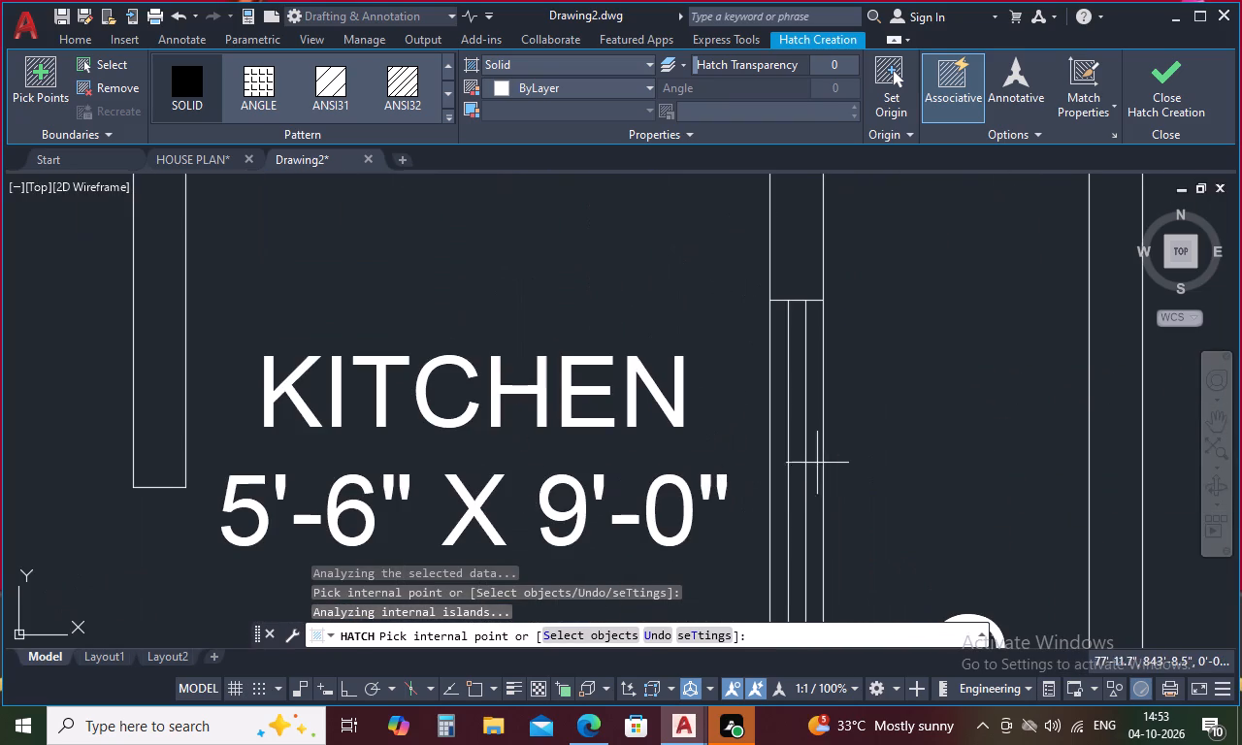
pyautogui.click(801, 473)
pyautogui.scroll(-3, 800, 410)
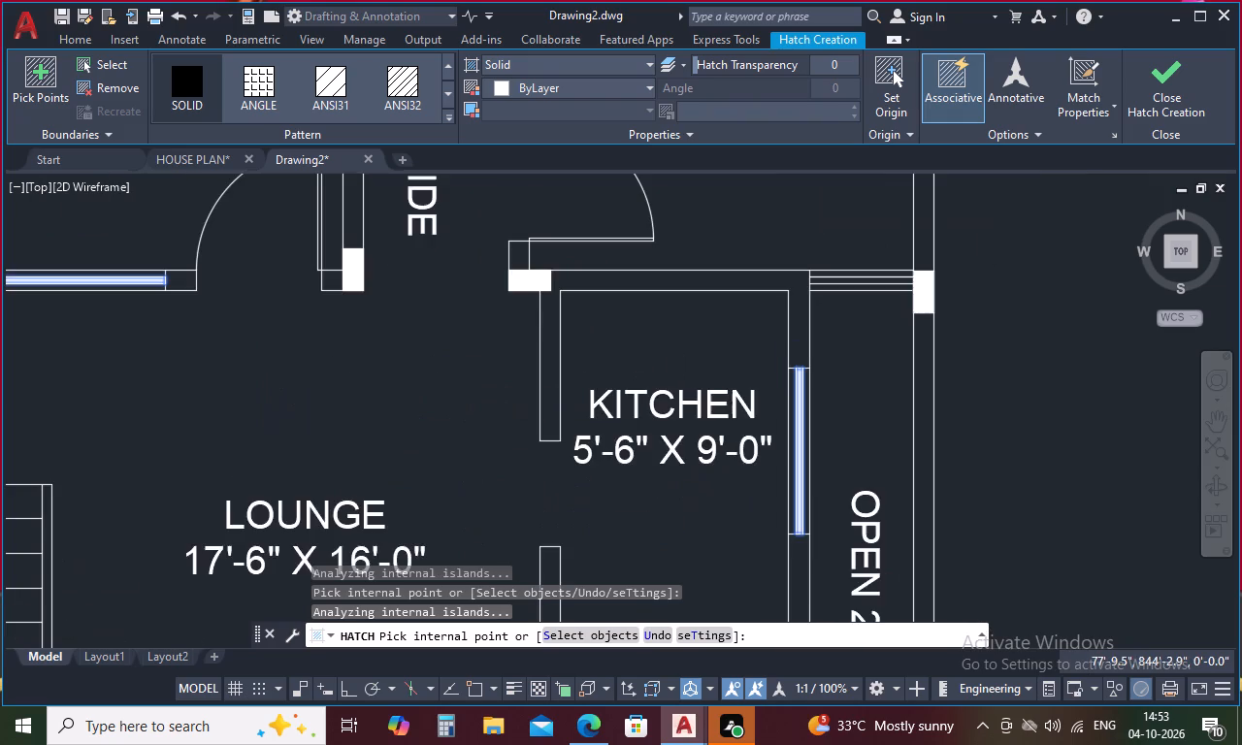
pyautogui.scroll(-2, 800, 410)
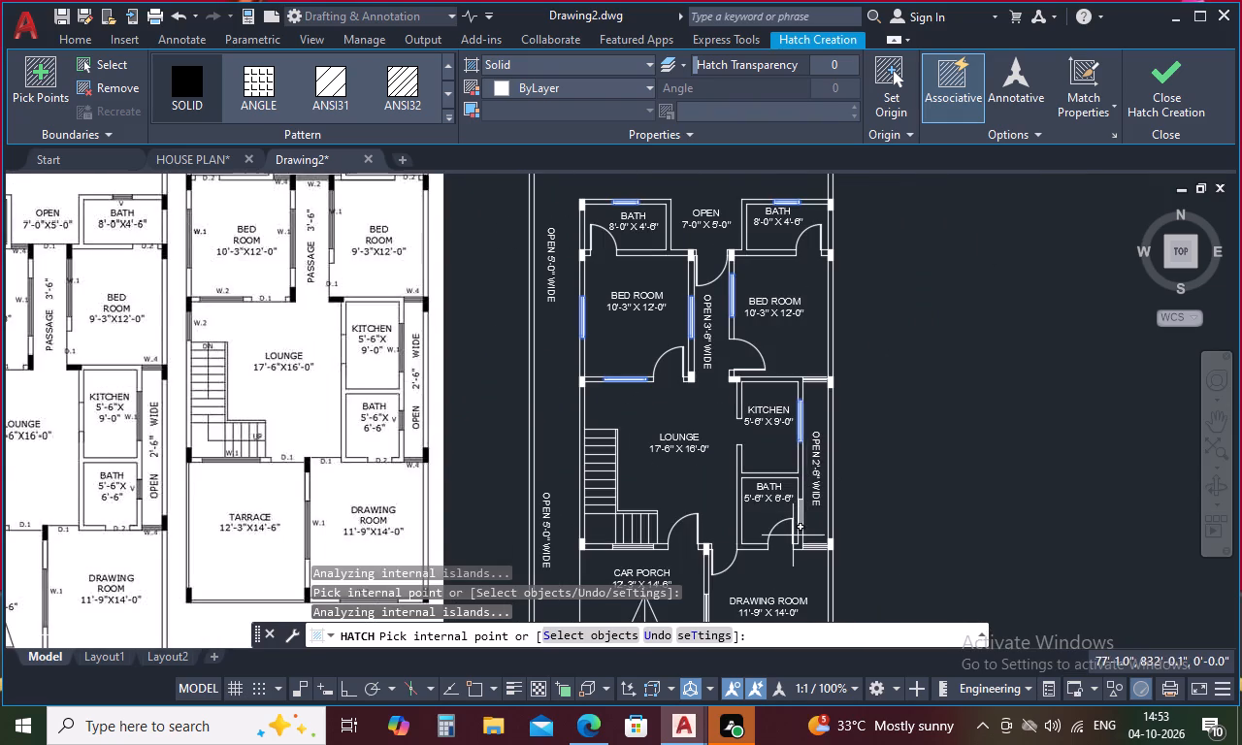
pyautogui.scroll(6, 793, 535)
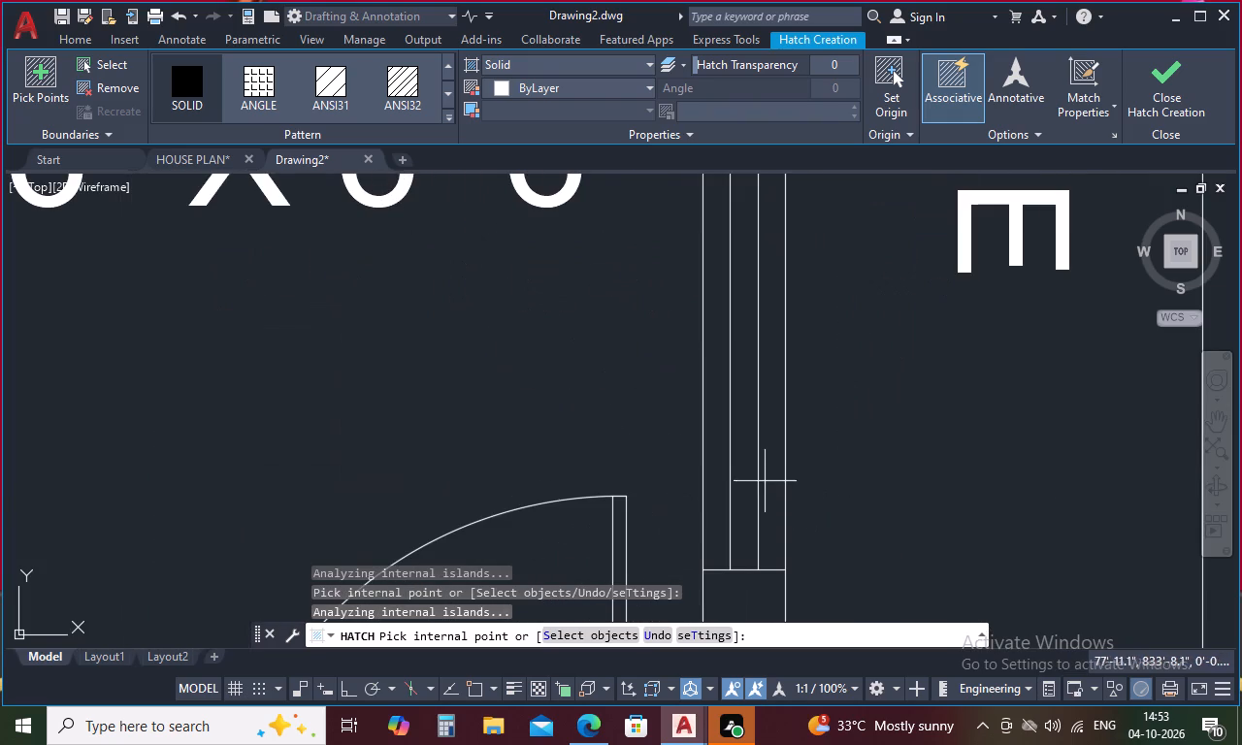
pyautogui.click(753, 475)
pyautogui.scroll(-4, 757, 465)
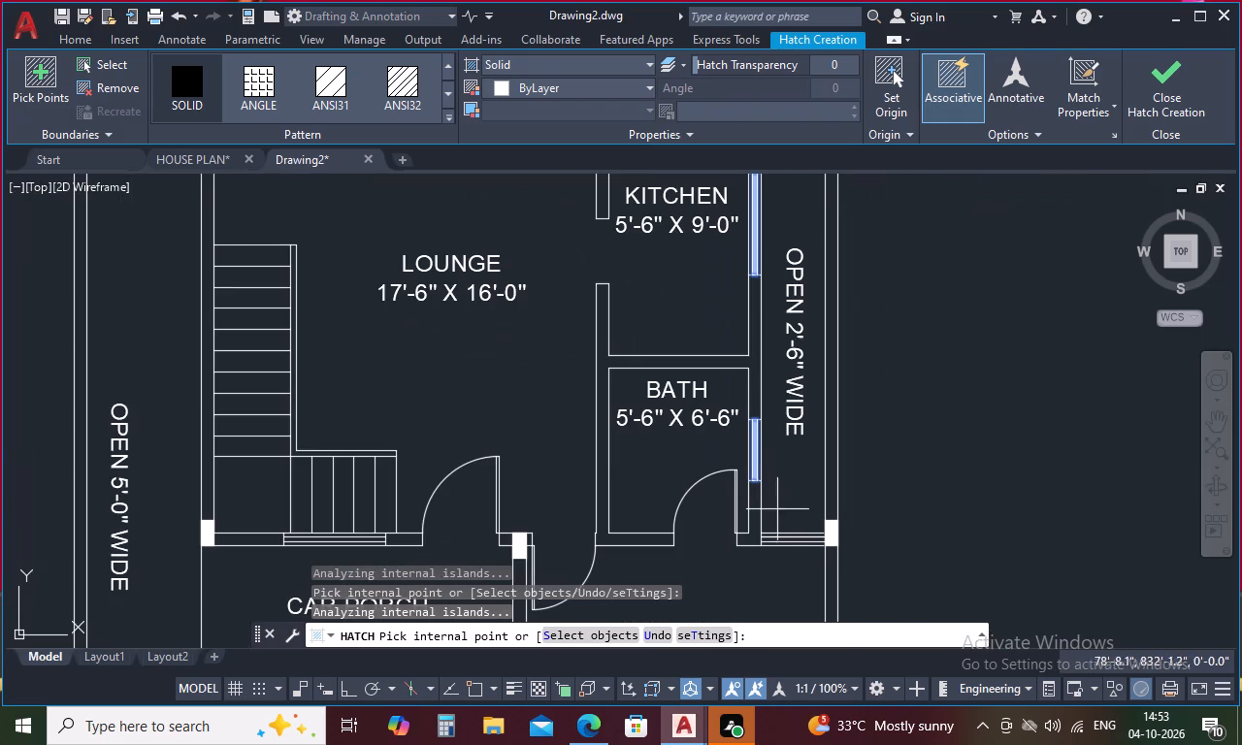
pyautogui.scroll(3, 790, 542)
pyautogui.click(790, 542)
# Solid-hatch the window strips between car porch and drawing room and between lounge and car porch, and finish the hatch.
pyautogui.scroll(-4, 808, 492)
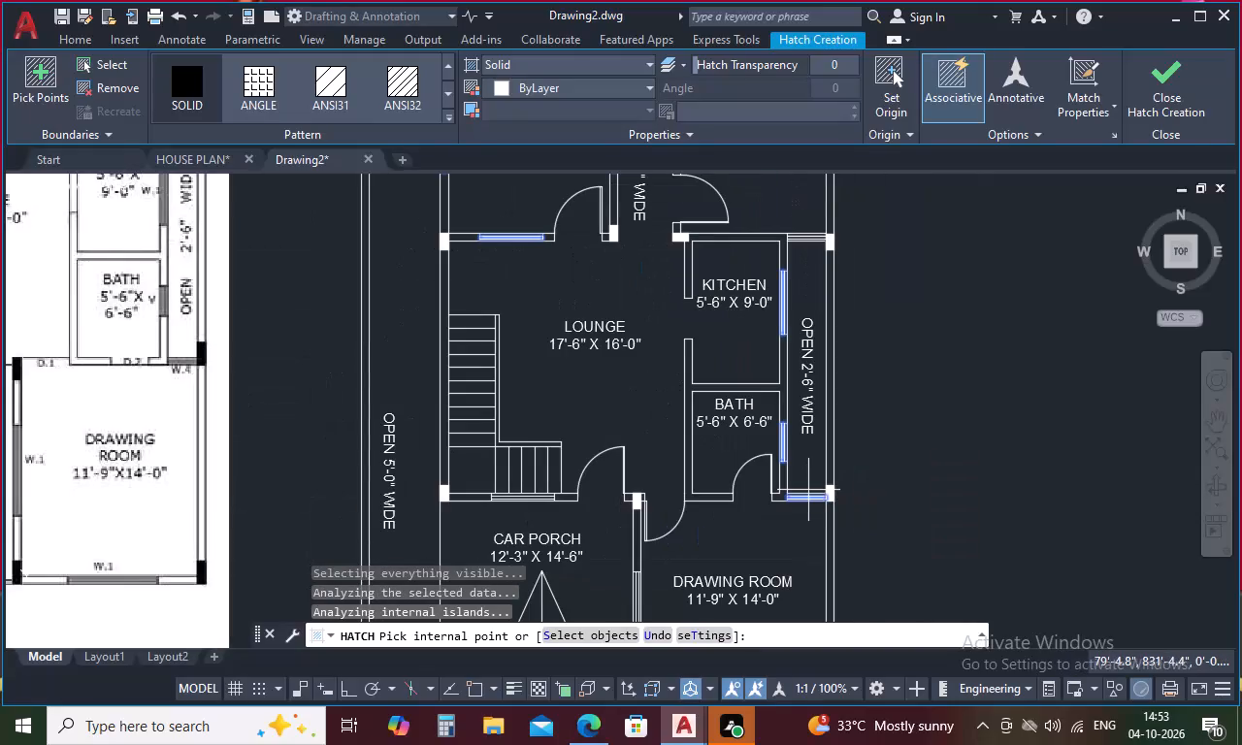
pyautogui.scroll(-3, 768, 504)
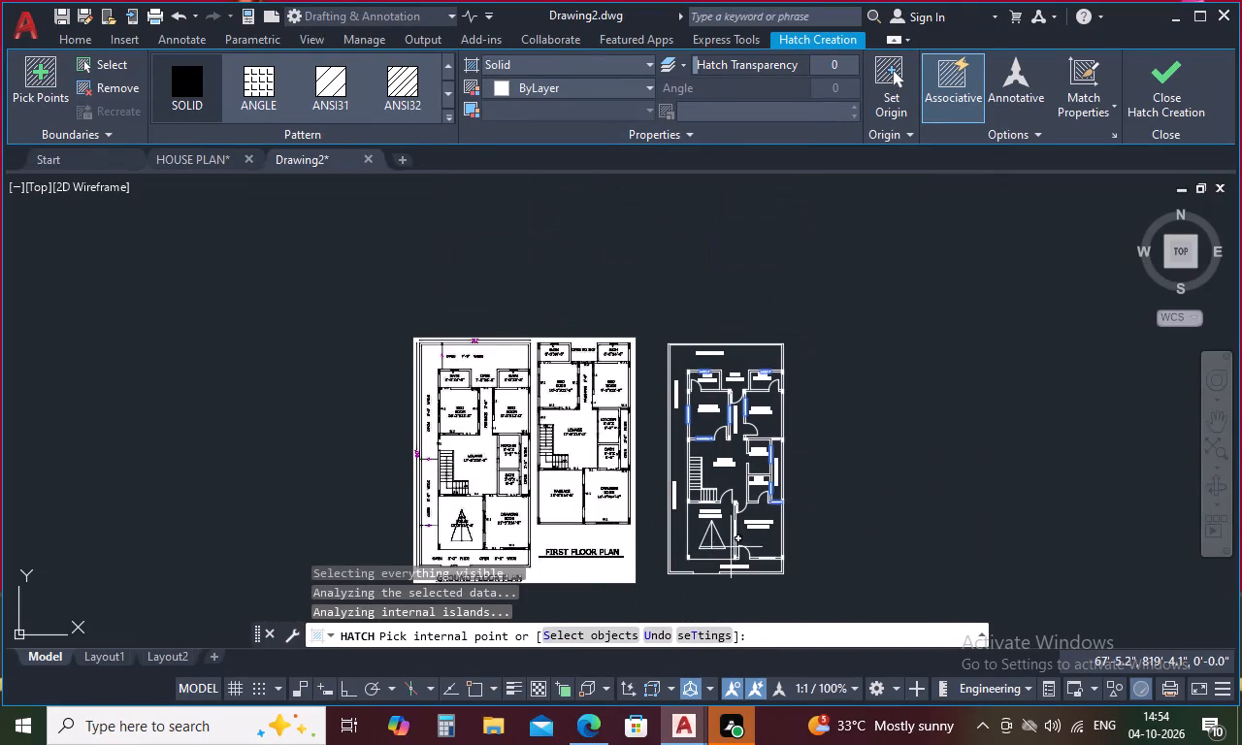
pyautogui.scroll(6, 734, 547)
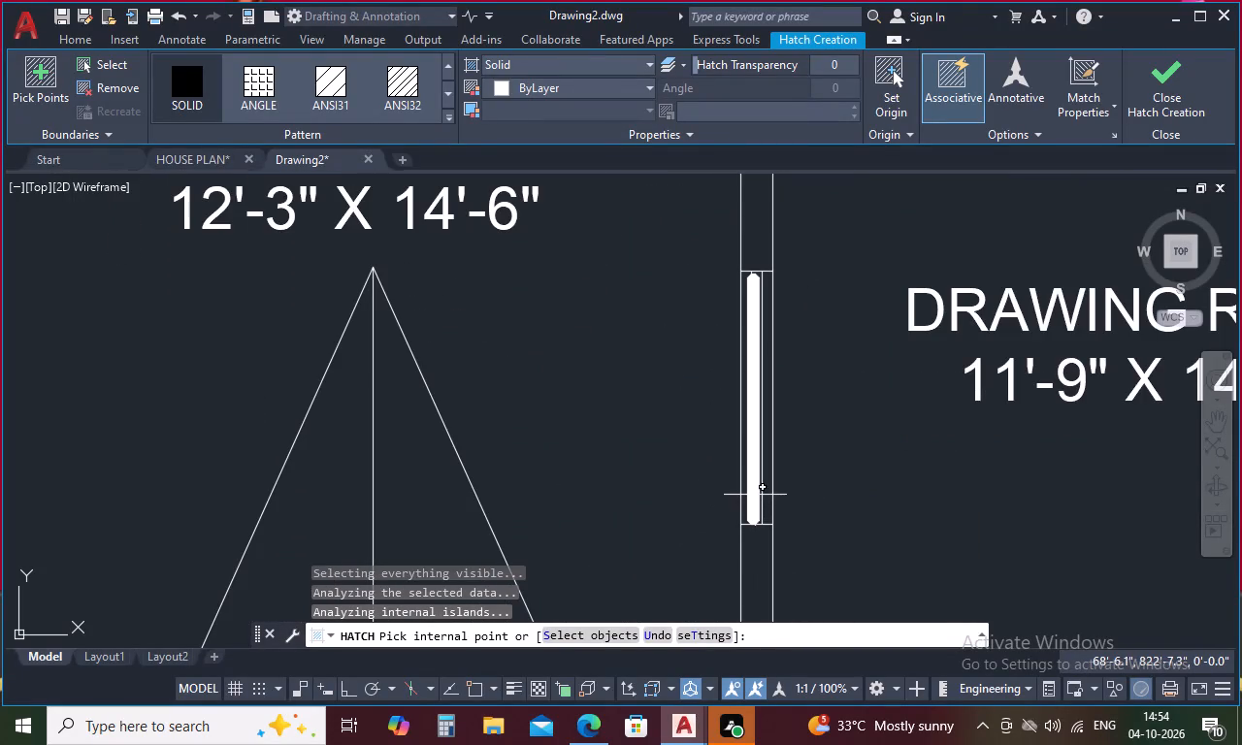
pyautogui.click(755, 495)
pyautogui.scroll(-3, 744, 522)
pyautogui.scroll(3, 623, 389)
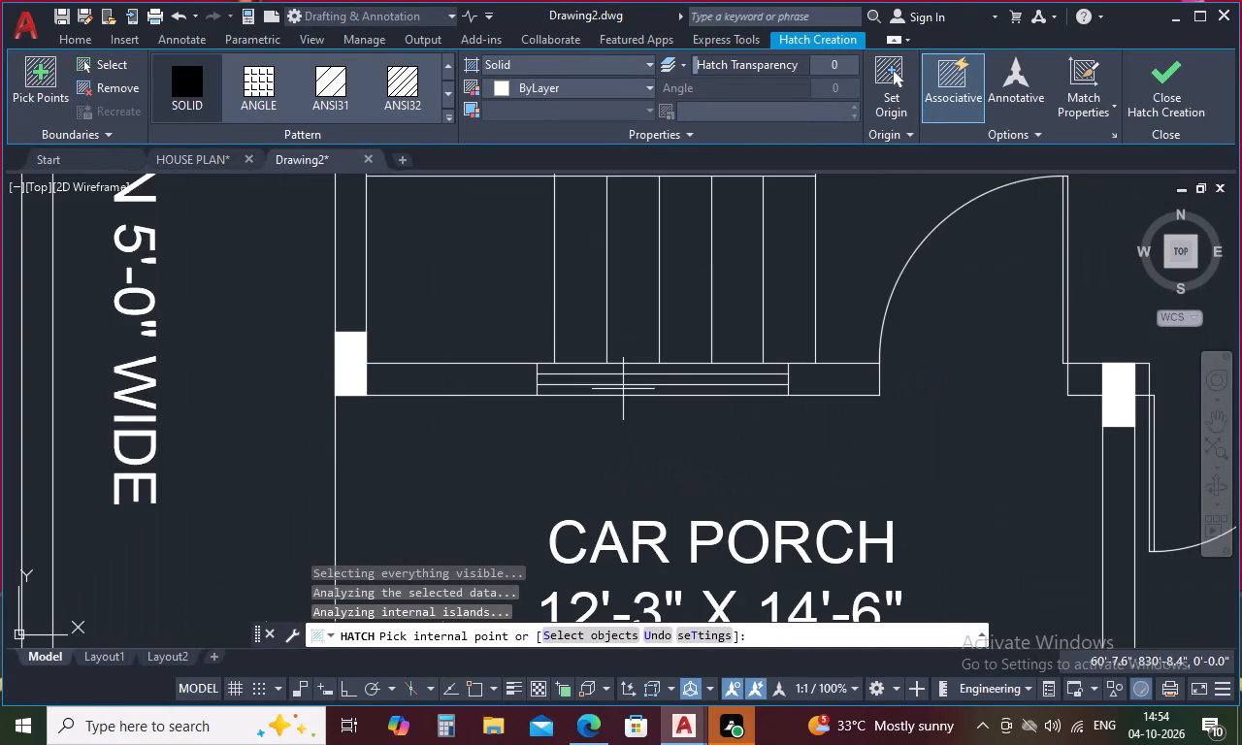
pyautogui.click(627, 380)
pyautogui.scroll(-3, 627, 445)
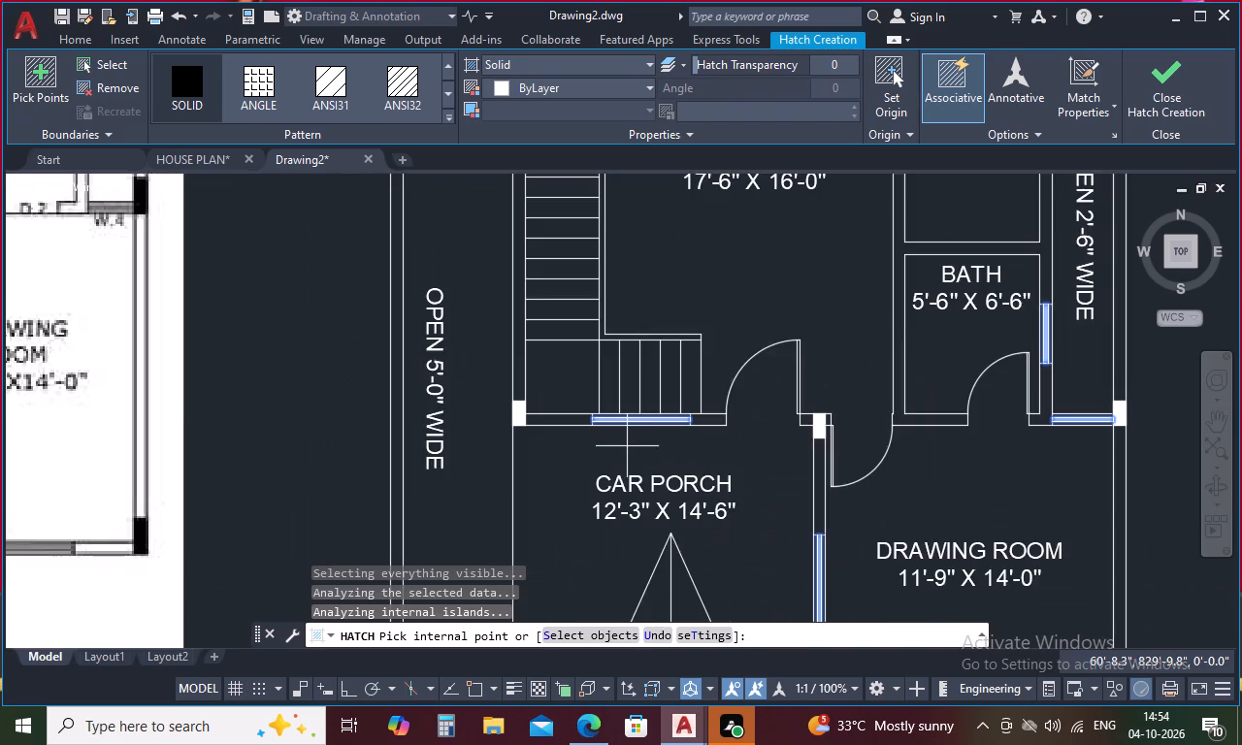
pyautogui.scroll(-3, 627, 446)
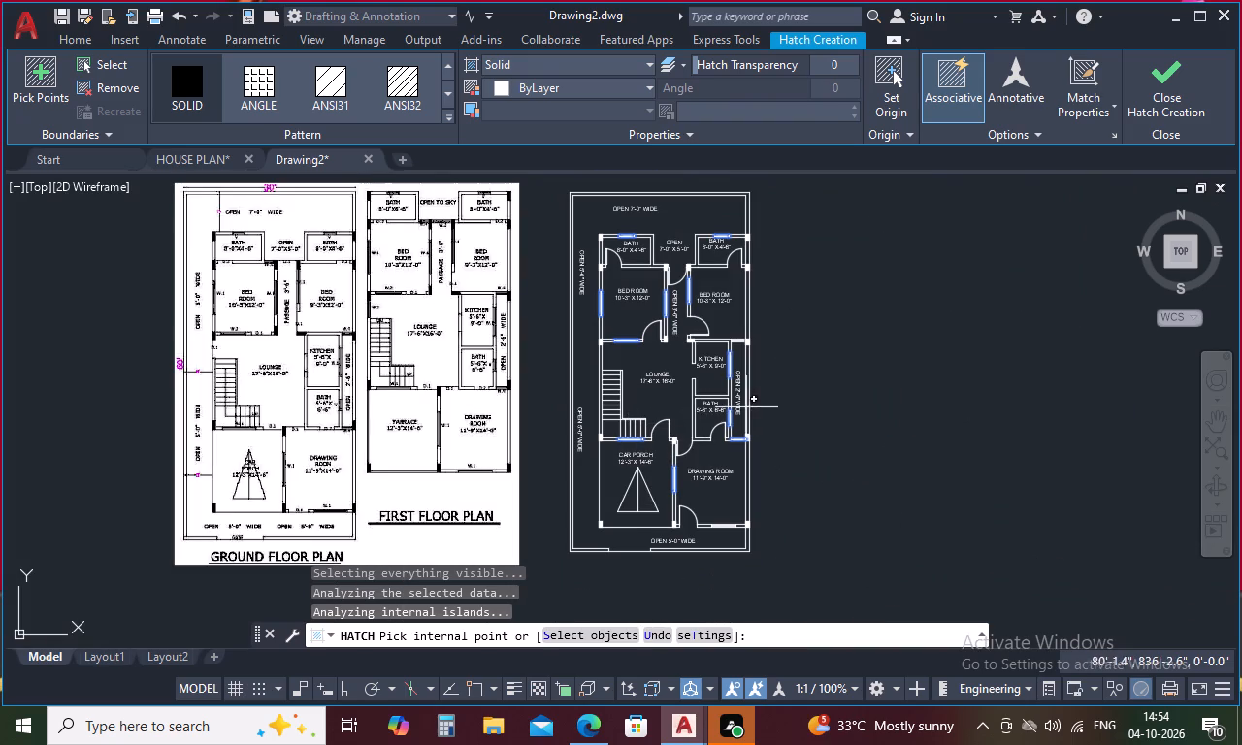
pyautogui.click(1166, 110)
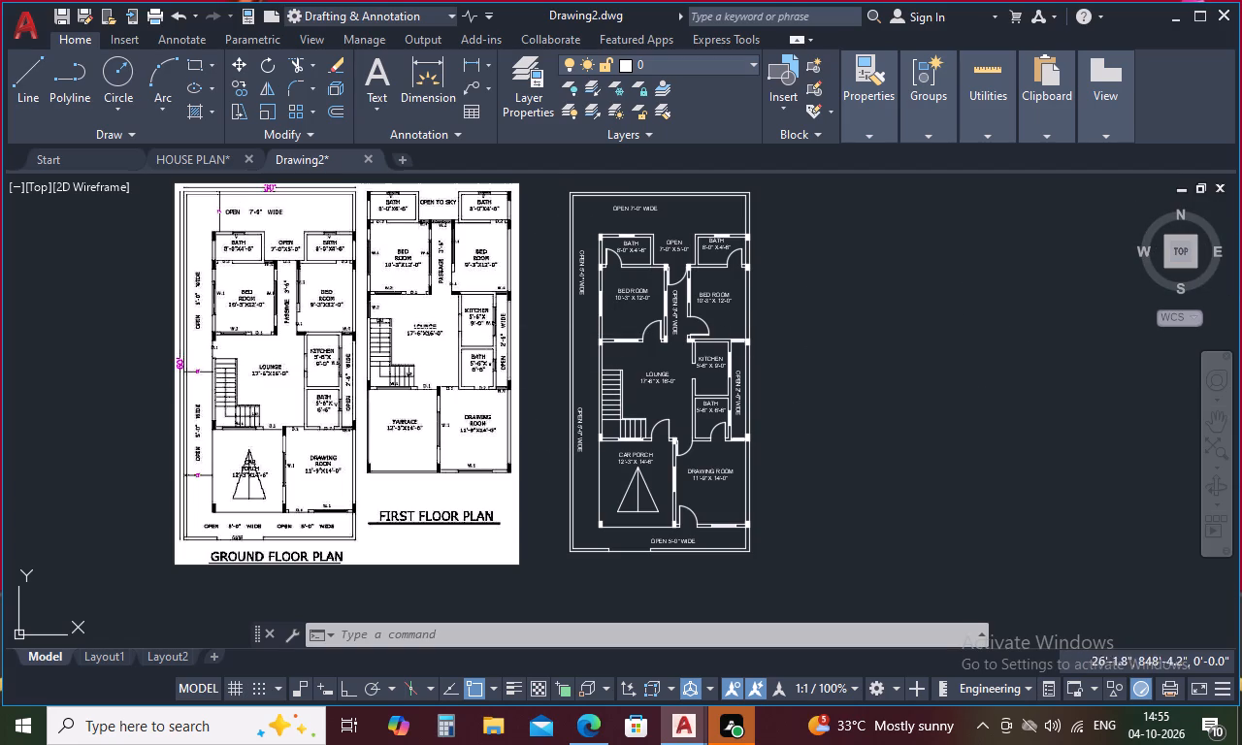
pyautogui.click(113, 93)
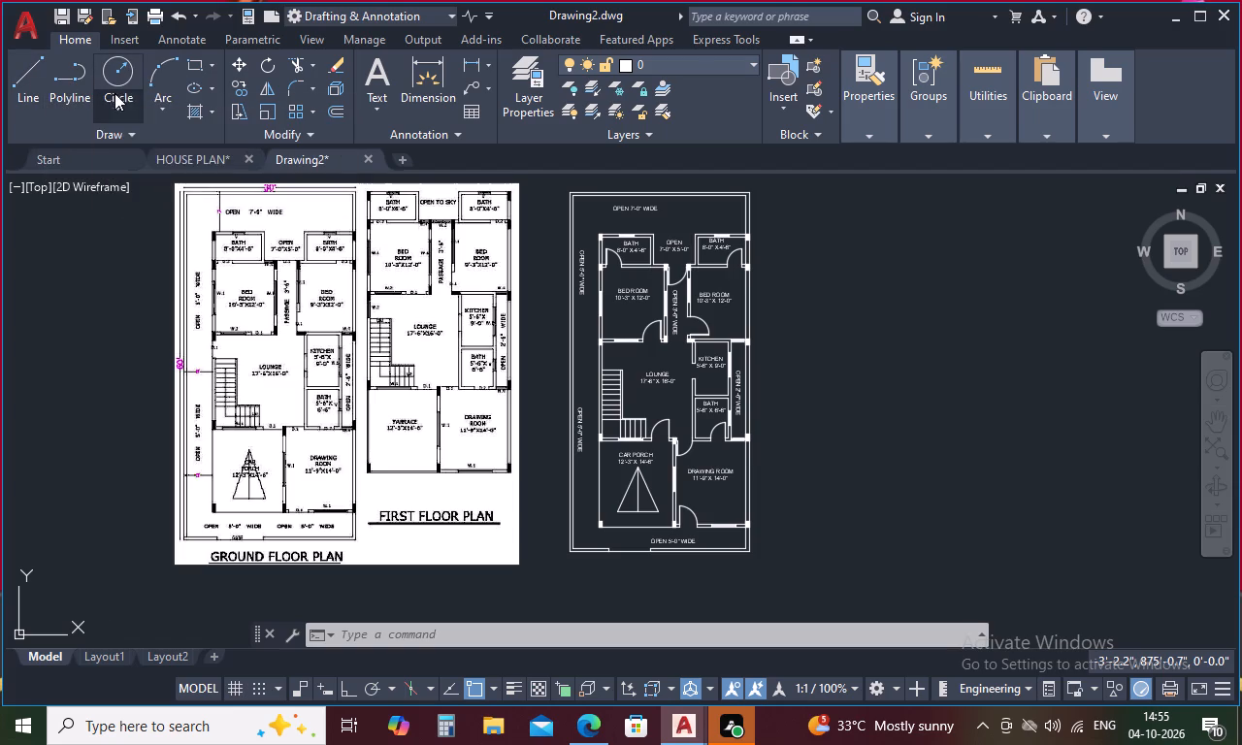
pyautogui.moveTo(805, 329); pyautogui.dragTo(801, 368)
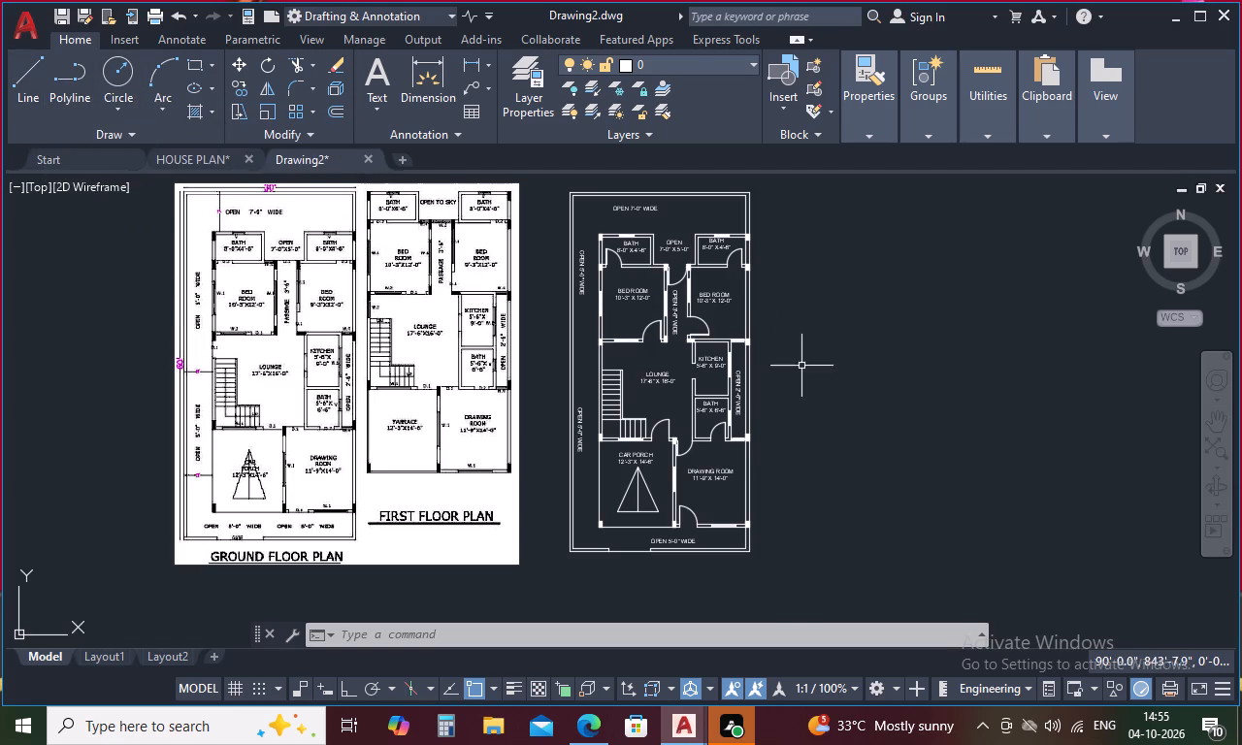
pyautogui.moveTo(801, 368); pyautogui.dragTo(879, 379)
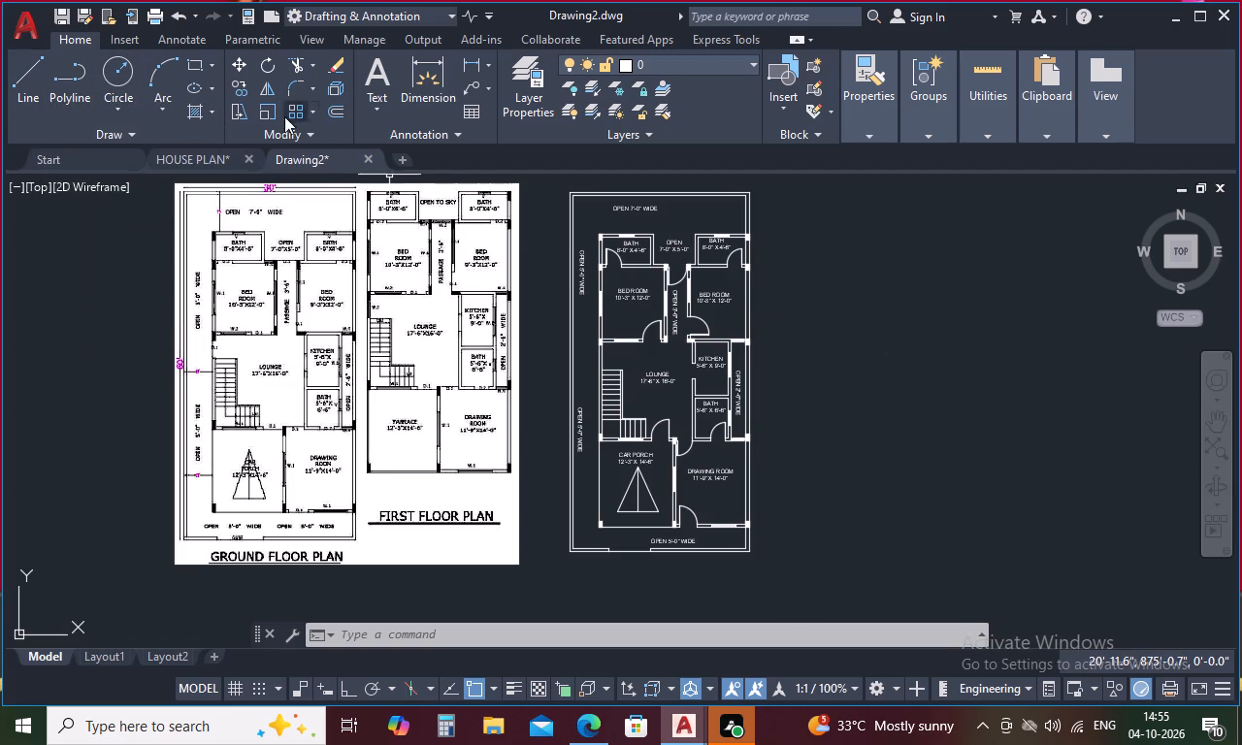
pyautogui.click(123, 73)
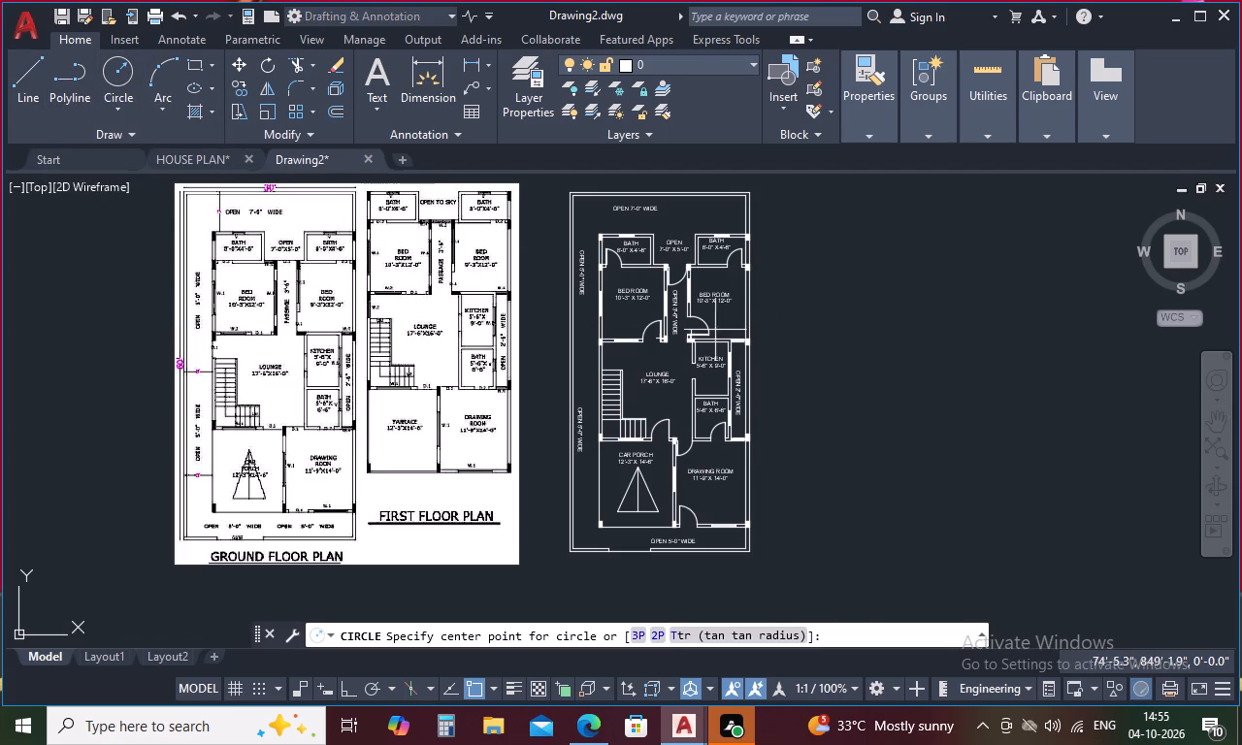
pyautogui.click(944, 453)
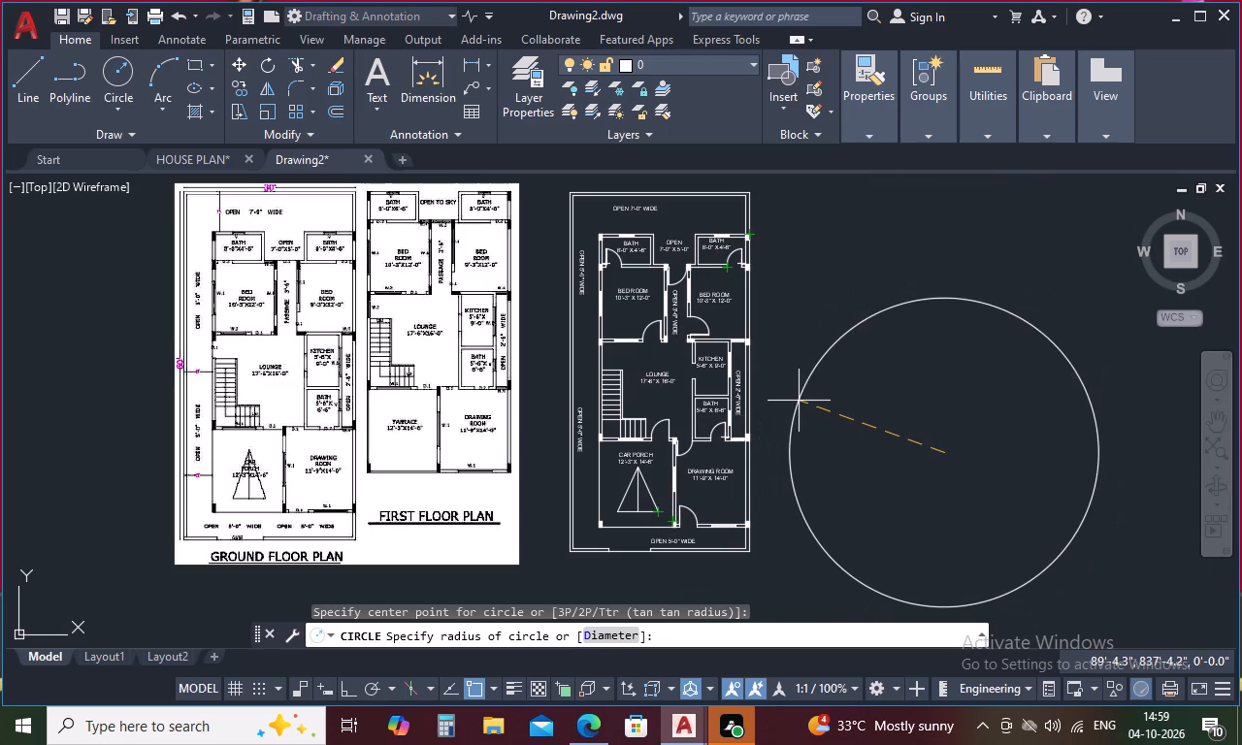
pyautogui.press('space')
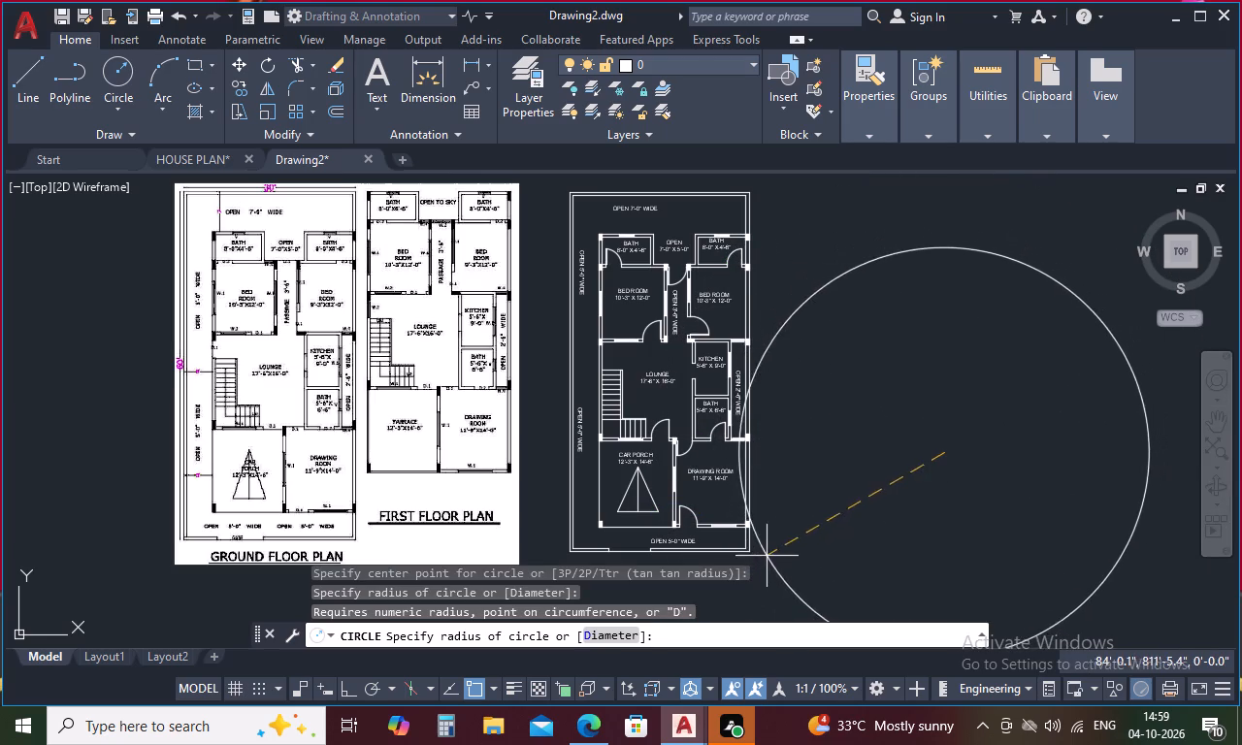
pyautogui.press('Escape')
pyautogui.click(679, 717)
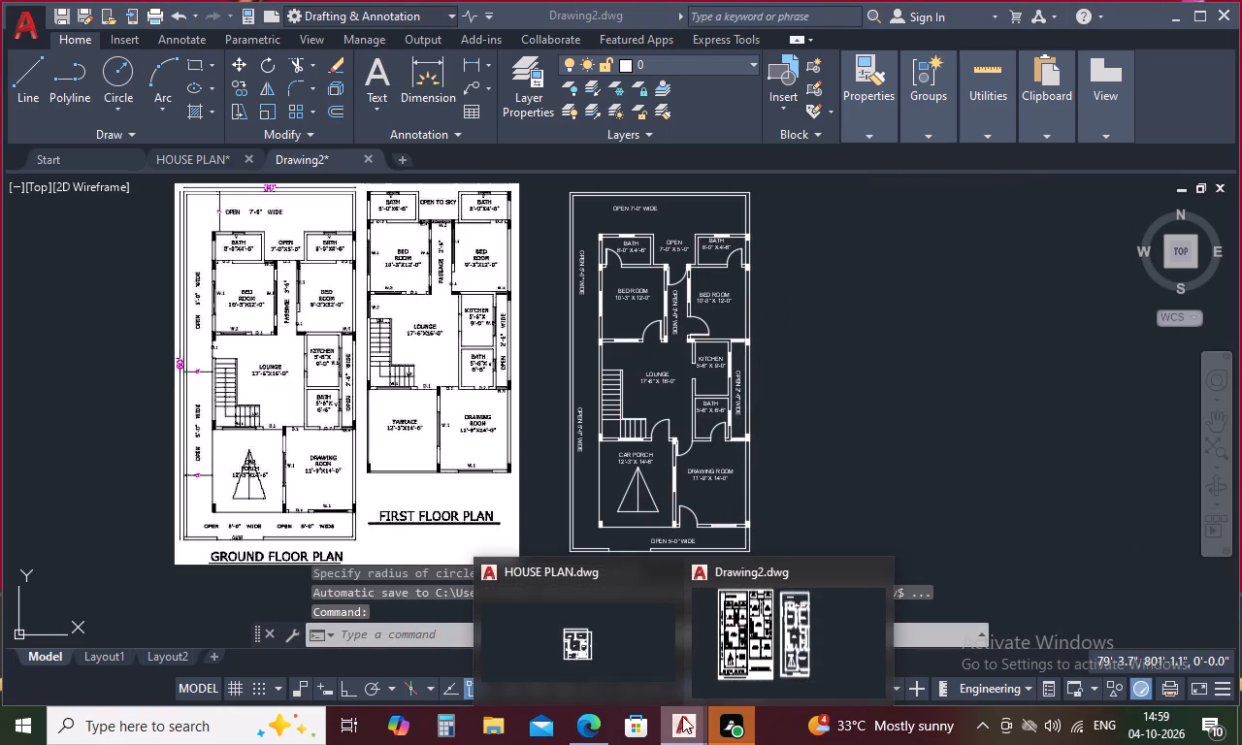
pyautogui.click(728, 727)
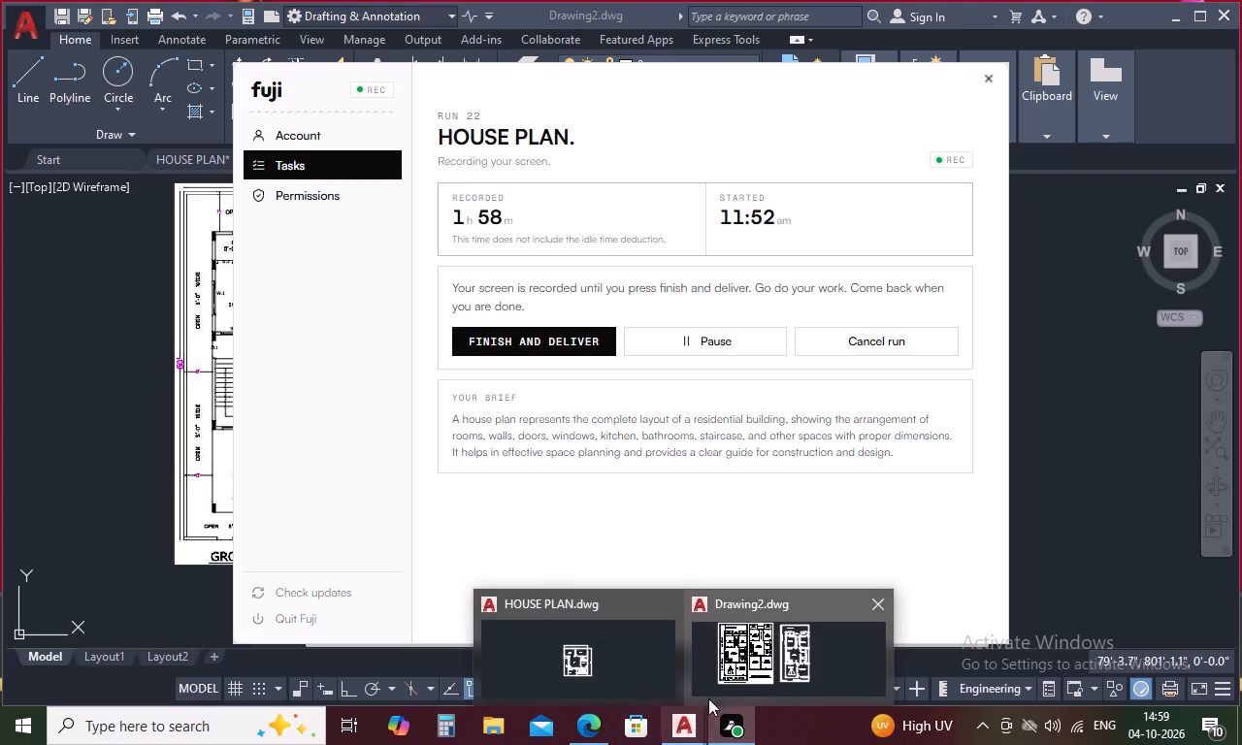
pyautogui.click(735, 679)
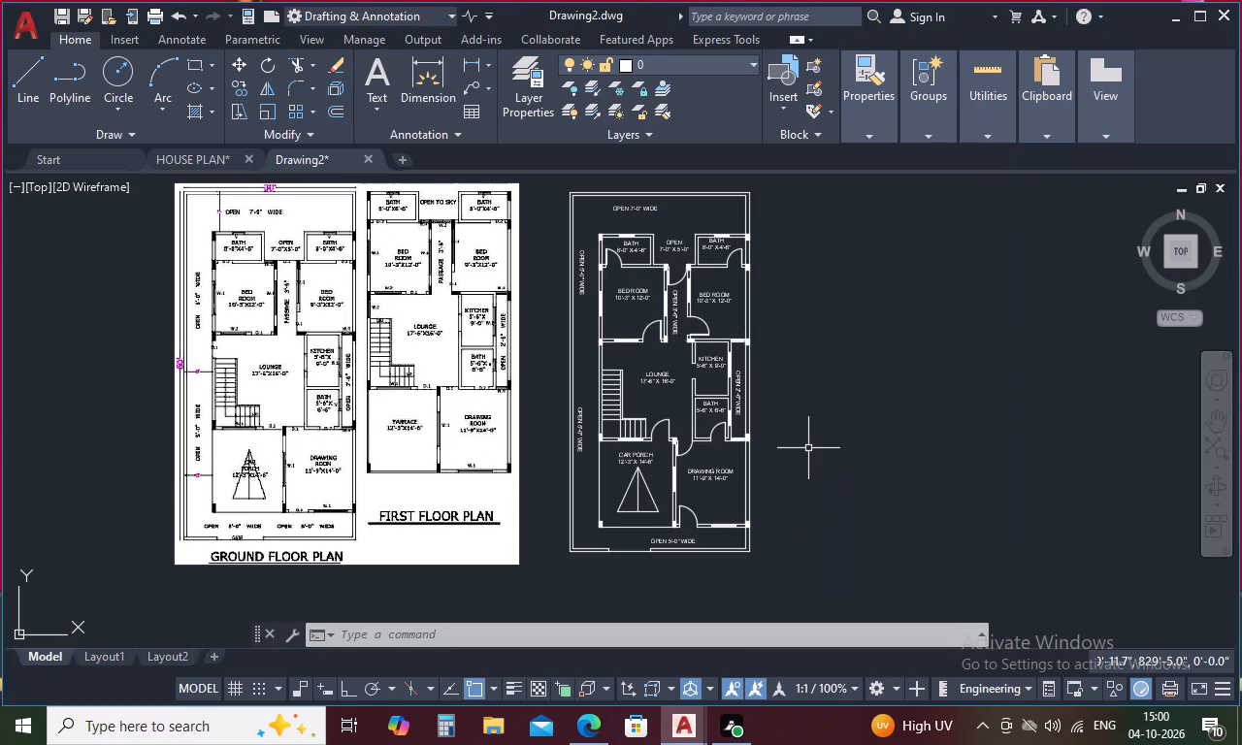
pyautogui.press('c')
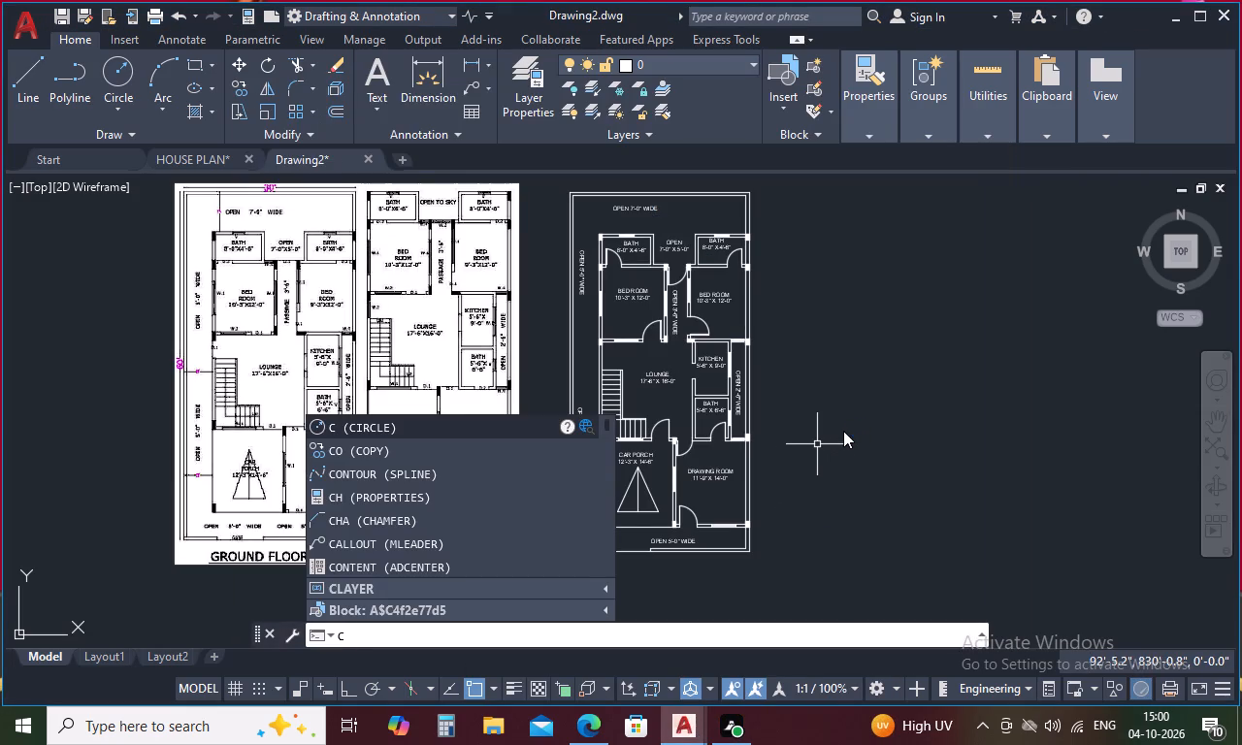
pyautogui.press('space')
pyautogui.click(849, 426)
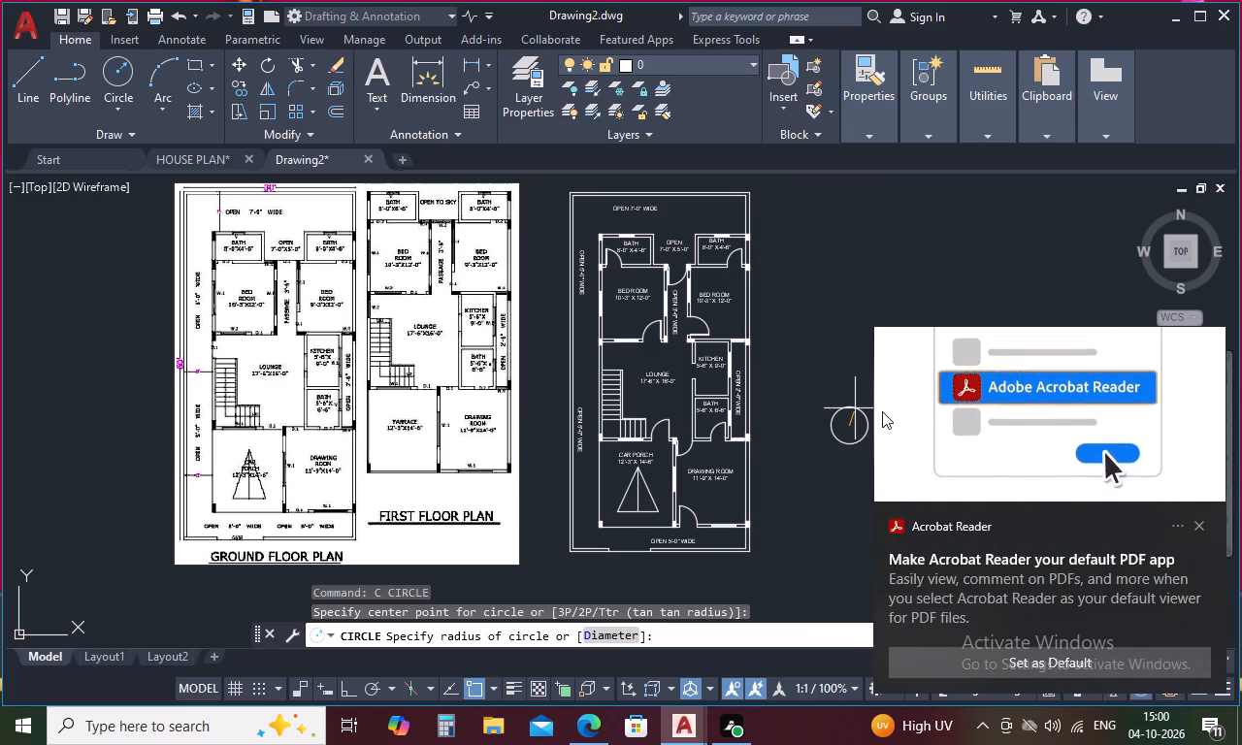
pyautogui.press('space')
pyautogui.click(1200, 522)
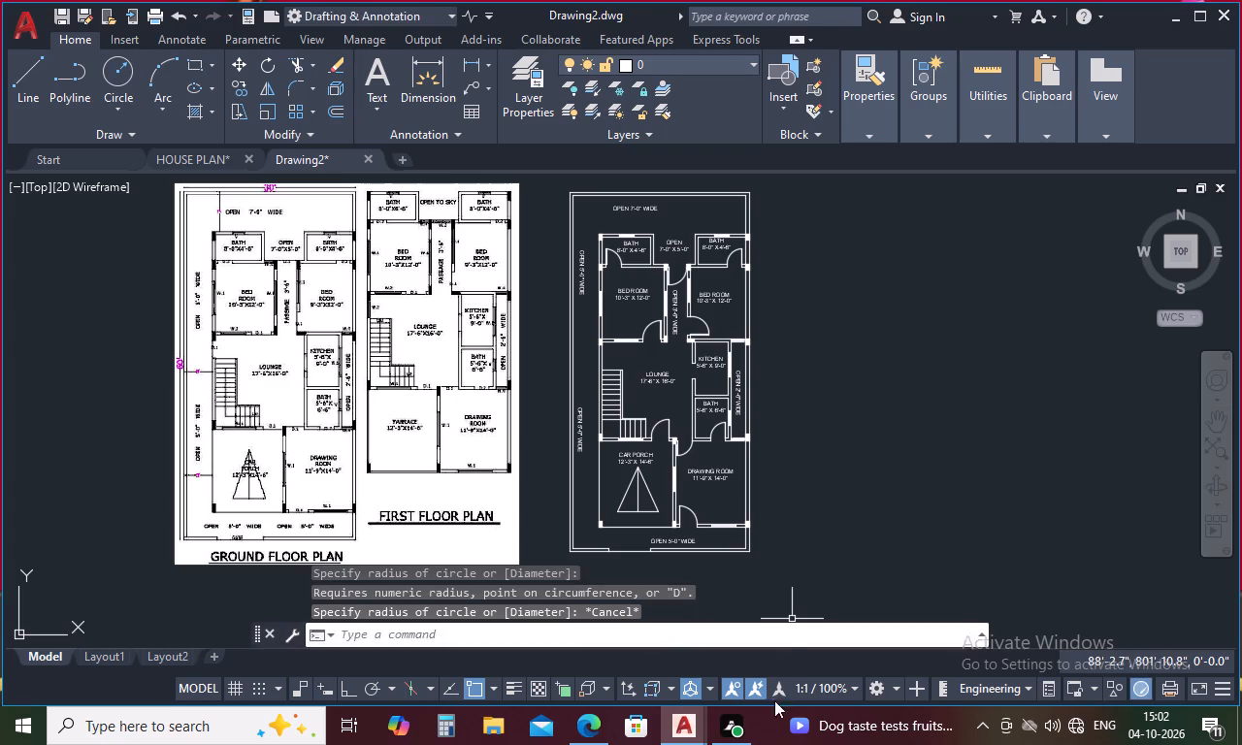
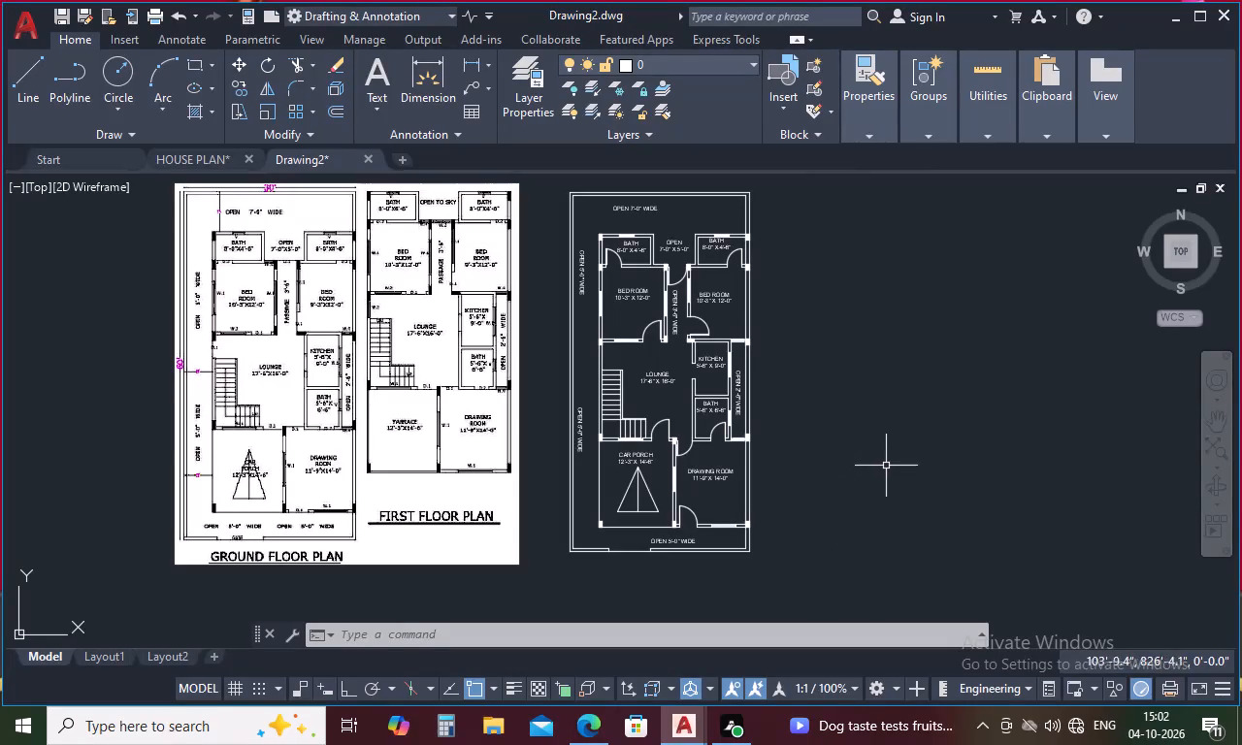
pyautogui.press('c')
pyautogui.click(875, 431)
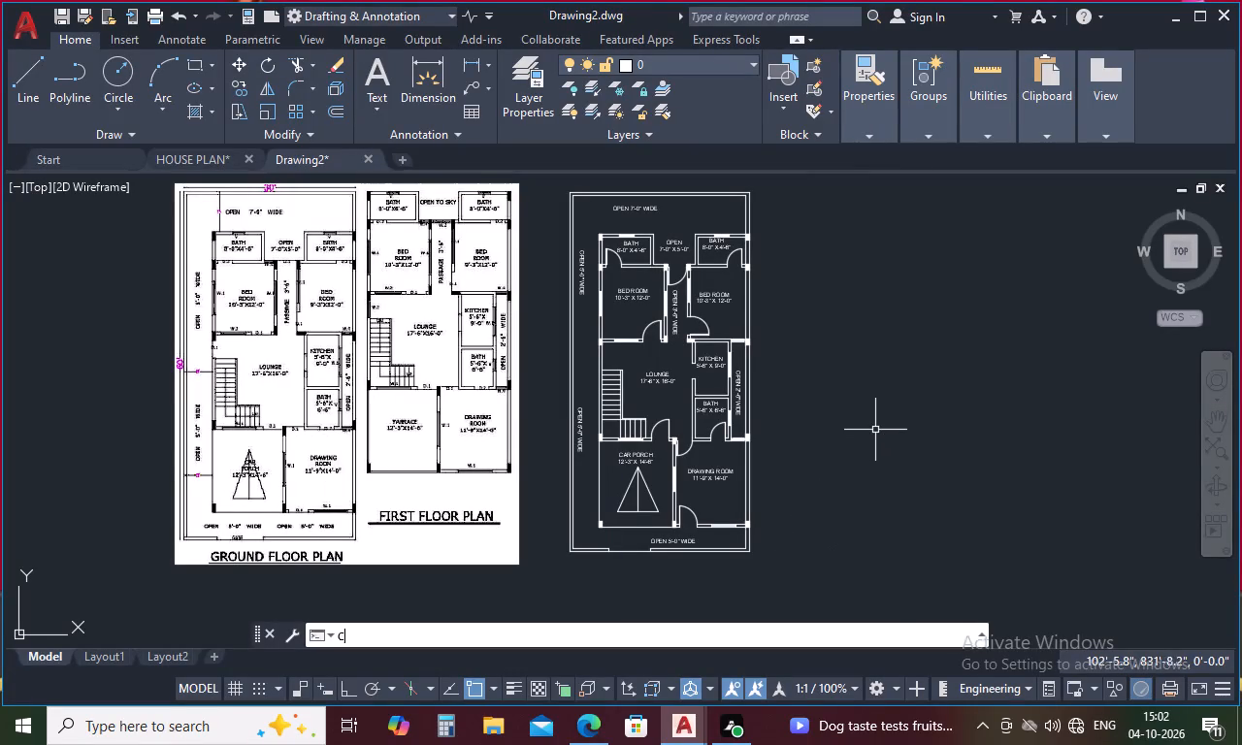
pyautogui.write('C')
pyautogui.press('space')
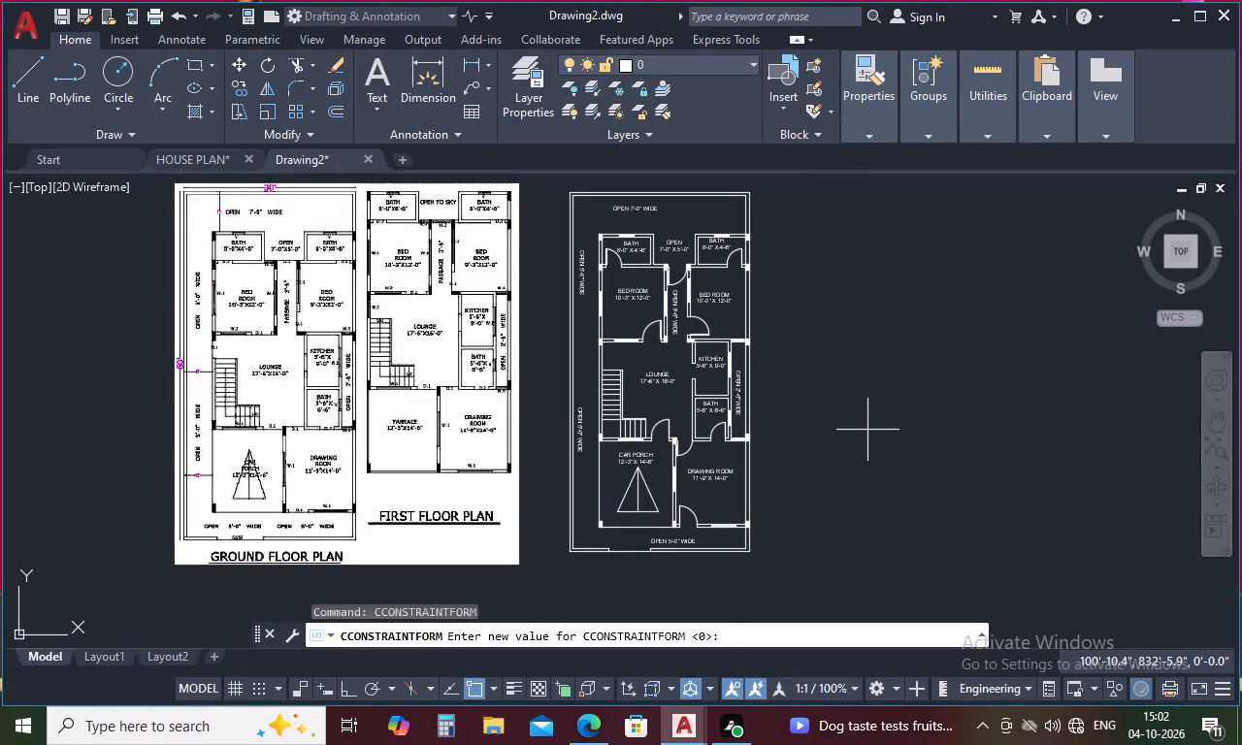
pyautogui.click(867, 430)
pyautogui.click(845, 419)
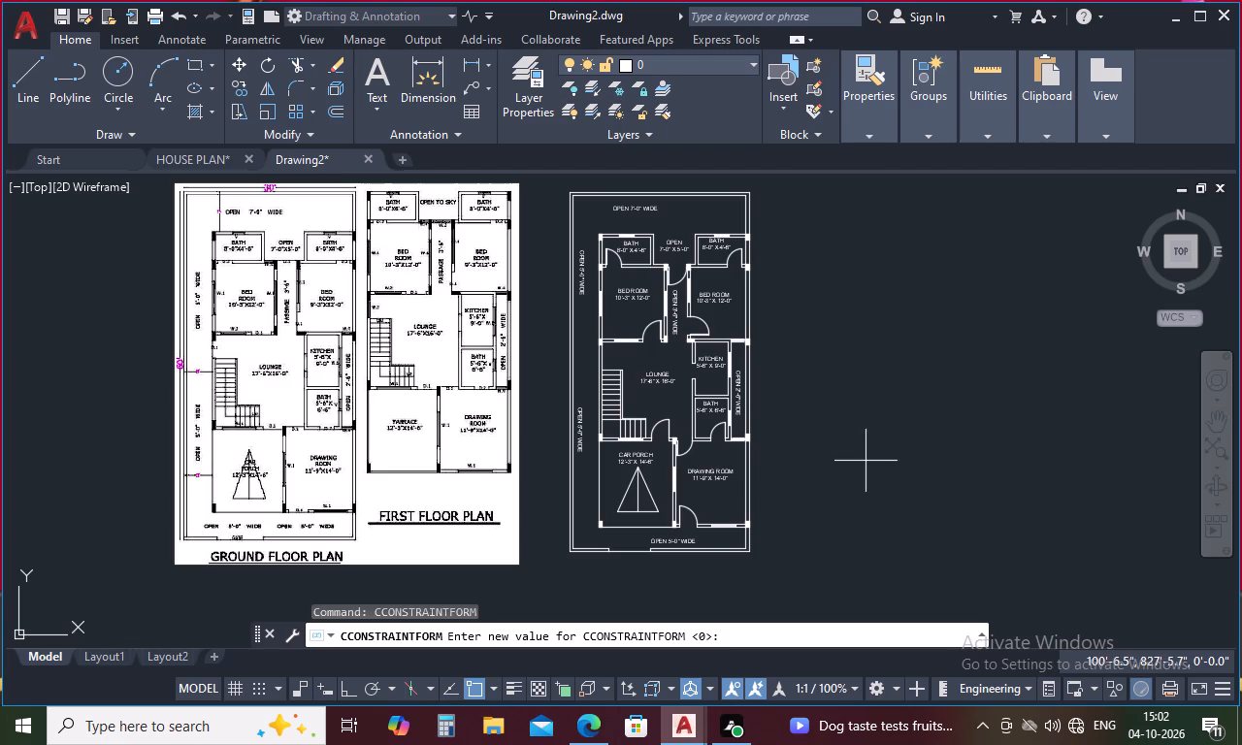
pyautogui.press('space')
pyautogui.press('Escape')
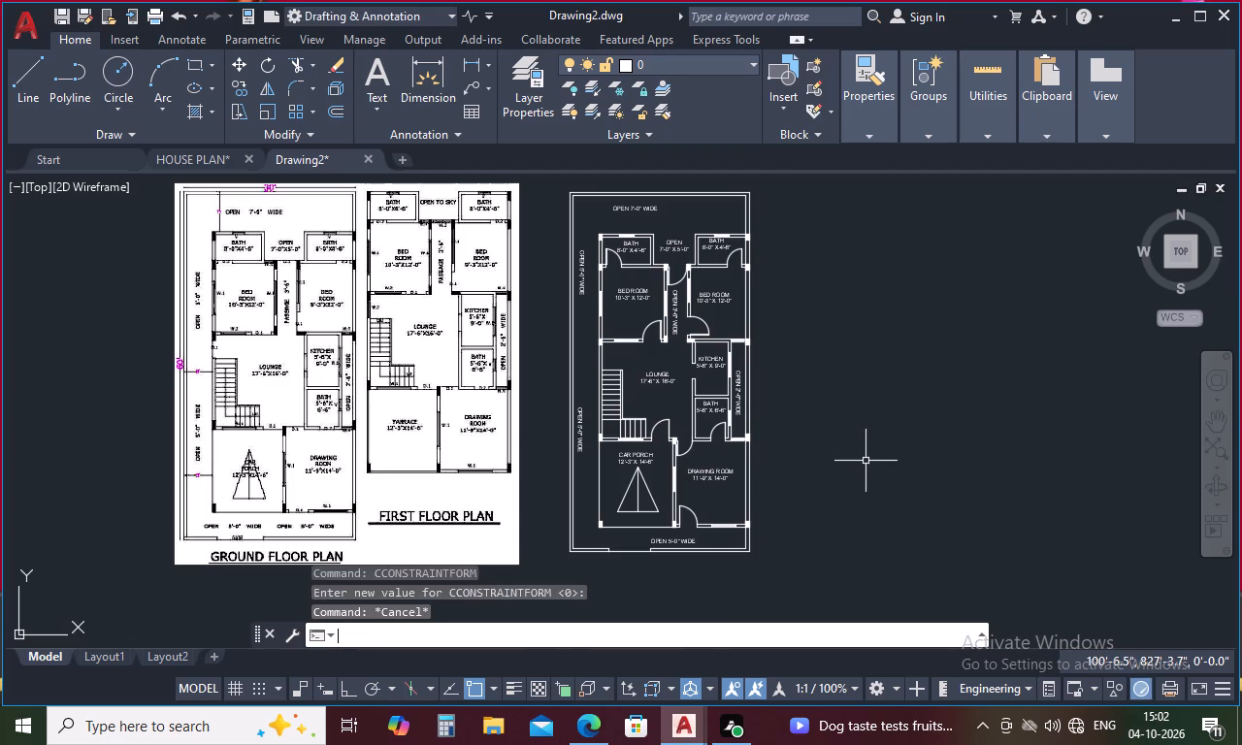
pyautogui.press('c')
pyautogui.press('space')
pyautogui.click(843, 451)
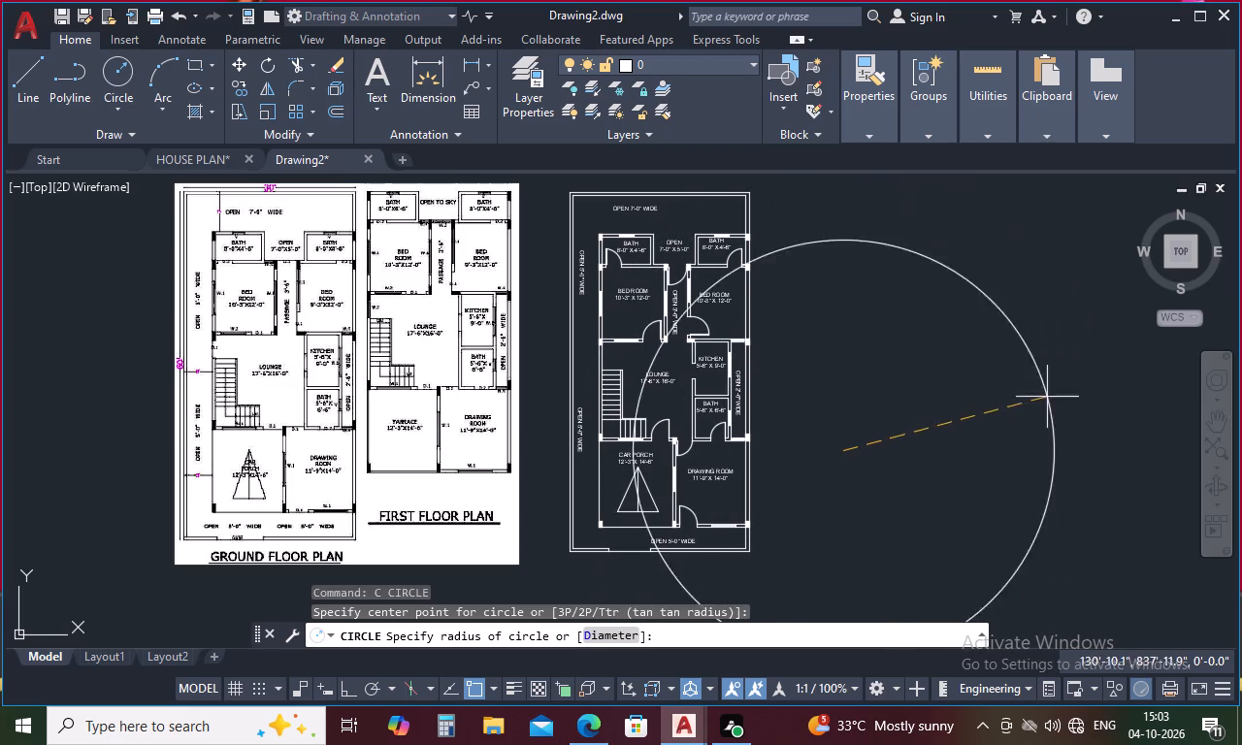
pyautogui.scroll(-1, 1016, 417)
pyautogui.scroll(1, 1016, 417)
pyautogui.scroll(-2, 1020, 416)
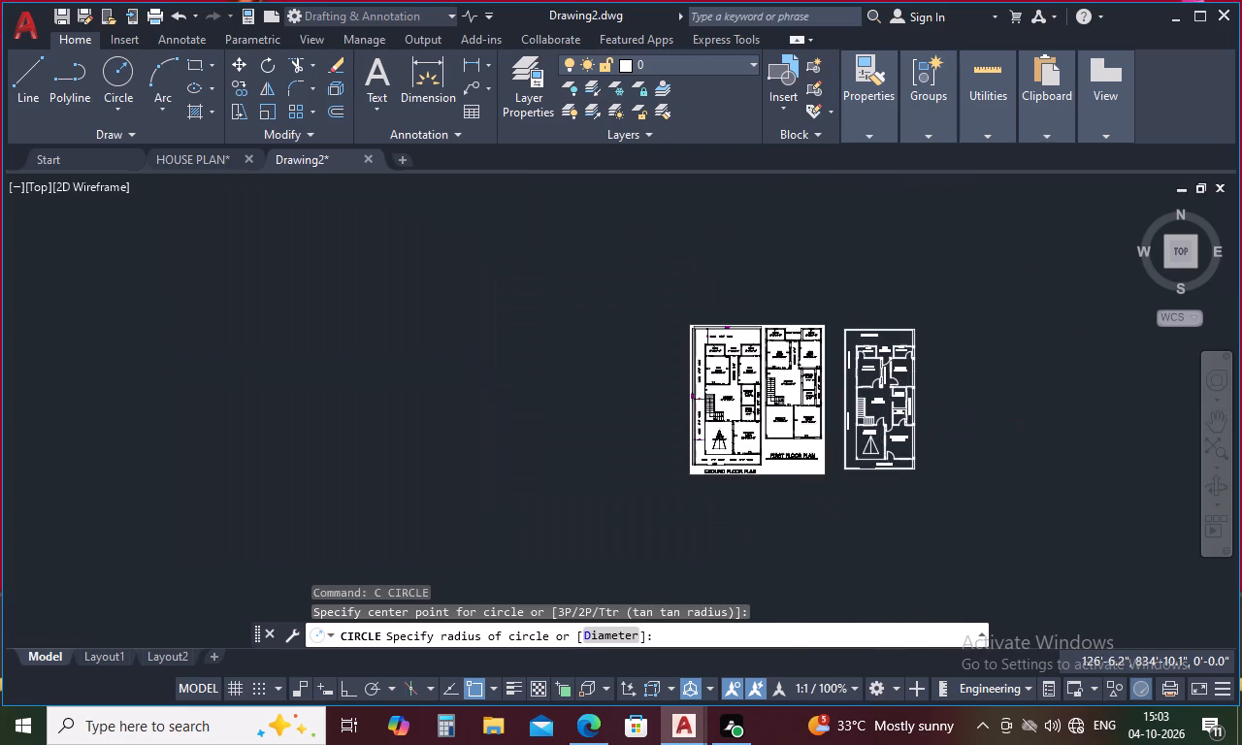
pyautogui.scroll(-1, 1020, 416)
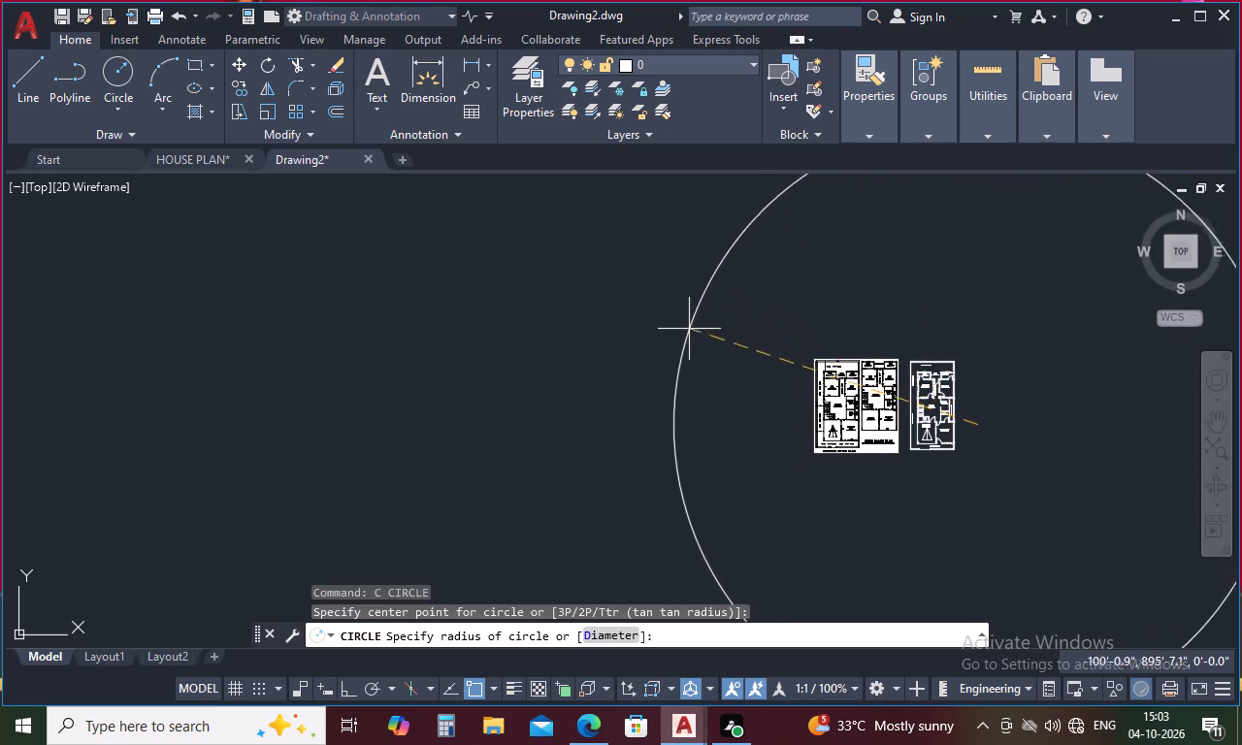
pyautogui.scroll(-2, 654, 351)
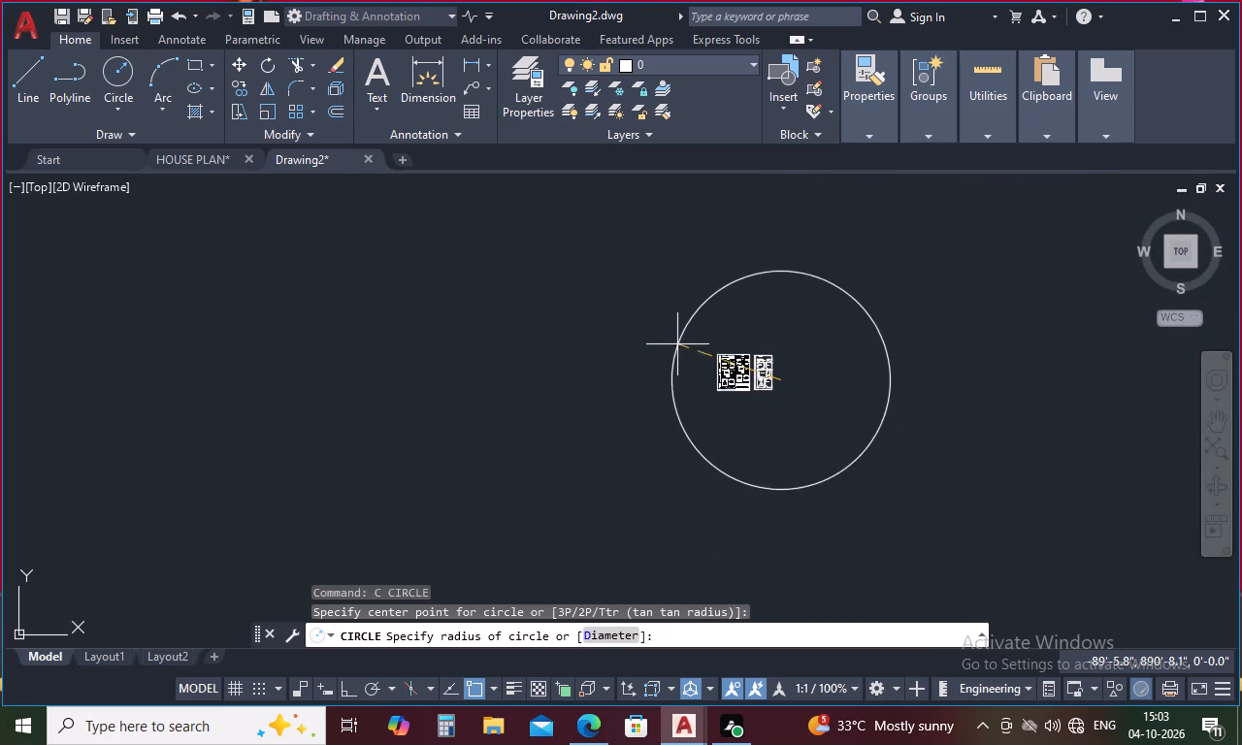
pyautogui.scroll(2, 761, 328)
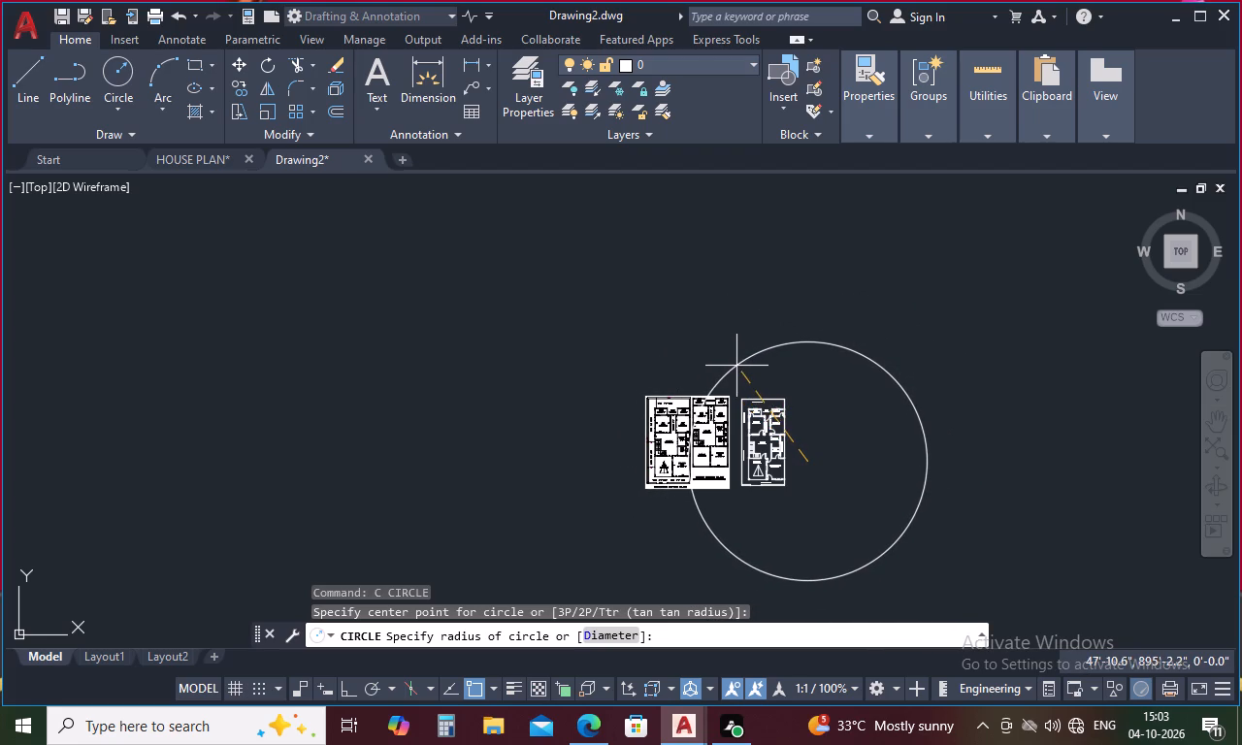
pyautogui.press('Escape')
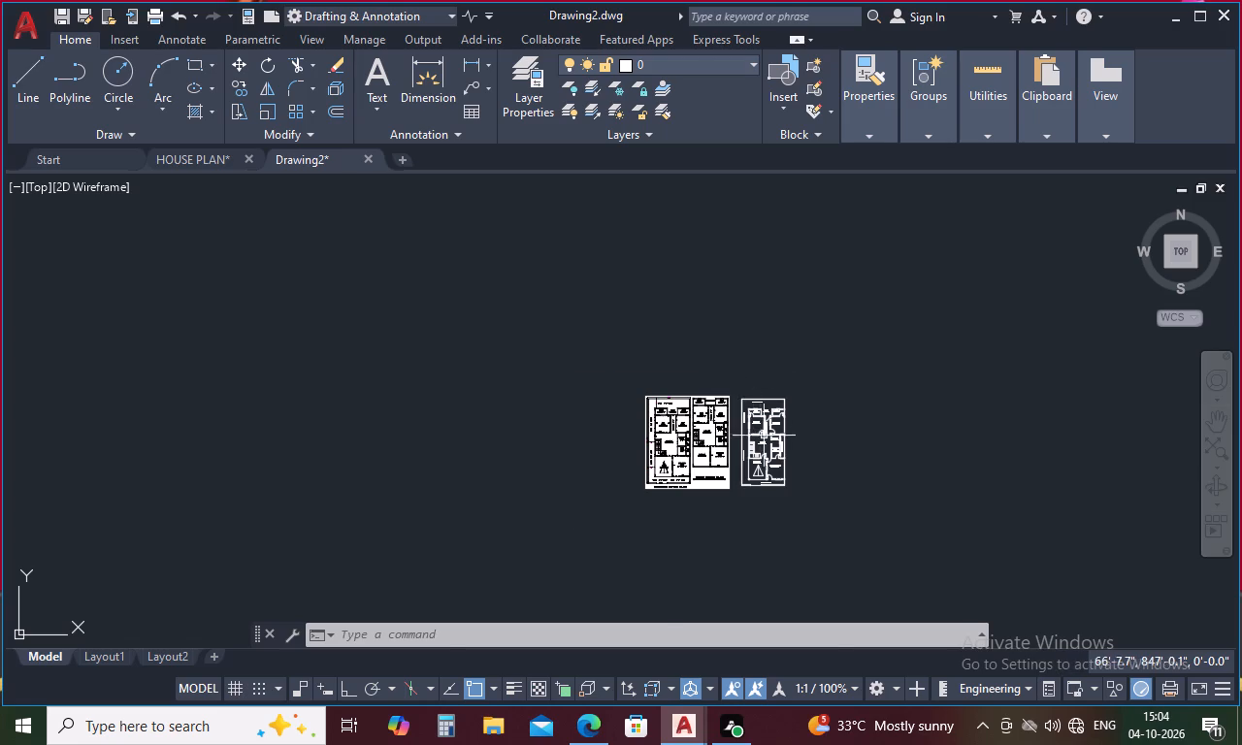
# Compare the drawn ground floor plan with the reference image, checking rooms, doors, windows, columns, labels and dimensions for remaining details.
pyautogui.scroll(3, 764, 436)
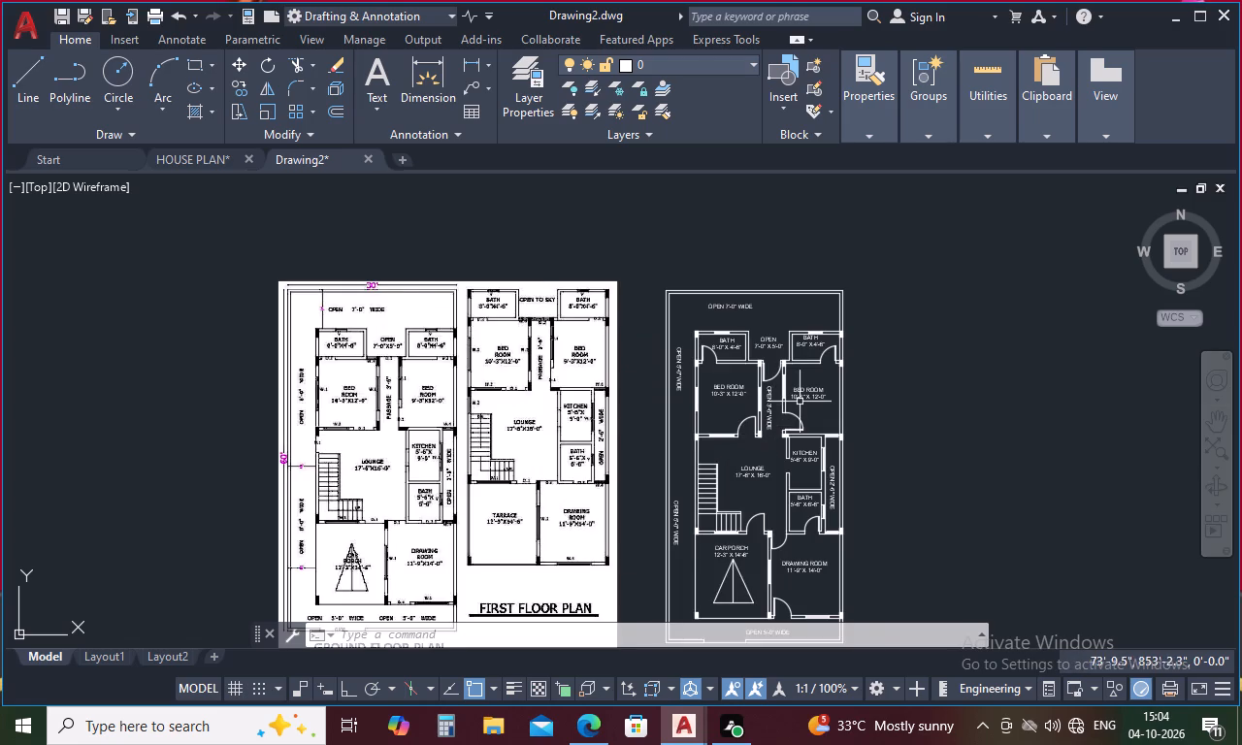
pyautogui.scroll(2, 800, 402)
pyautogui.scroll(-3, 800, 402)
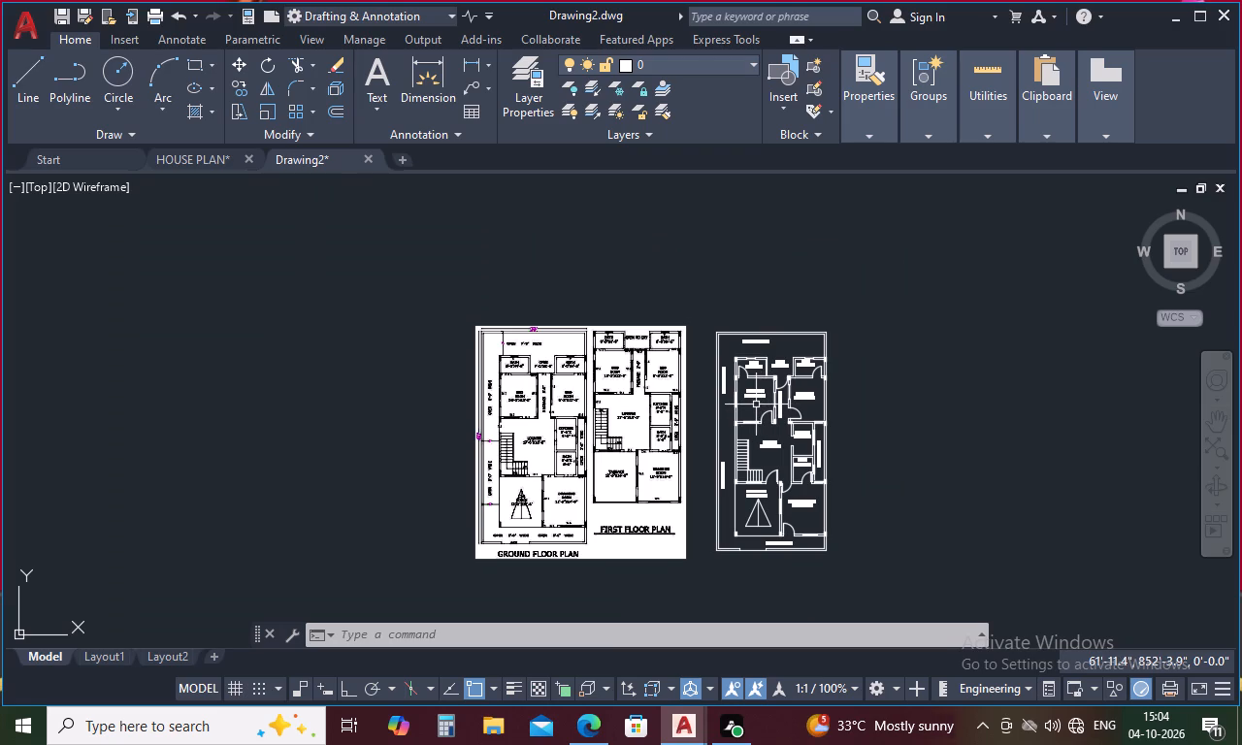
pyautogui.scroll(3, 756, 405)
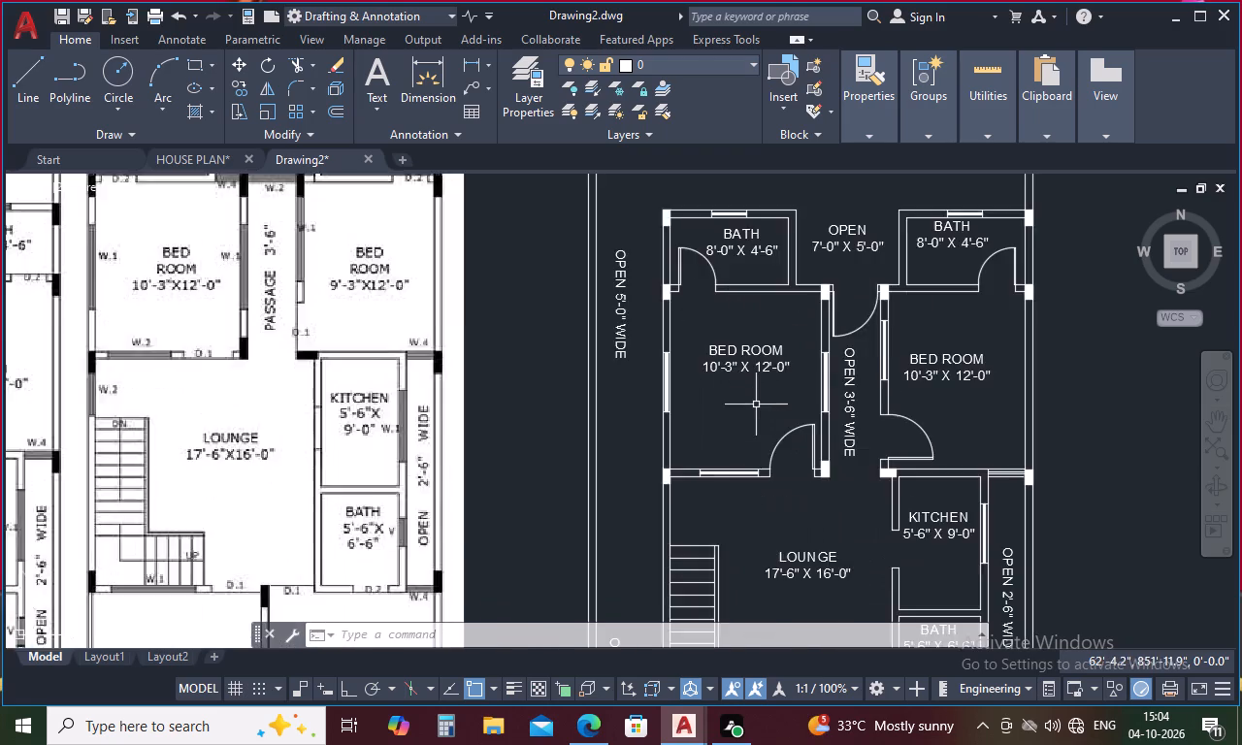
pyautogui.scroll(-3, 756, 405)
pyautogui.scroll(2, 619, 366)
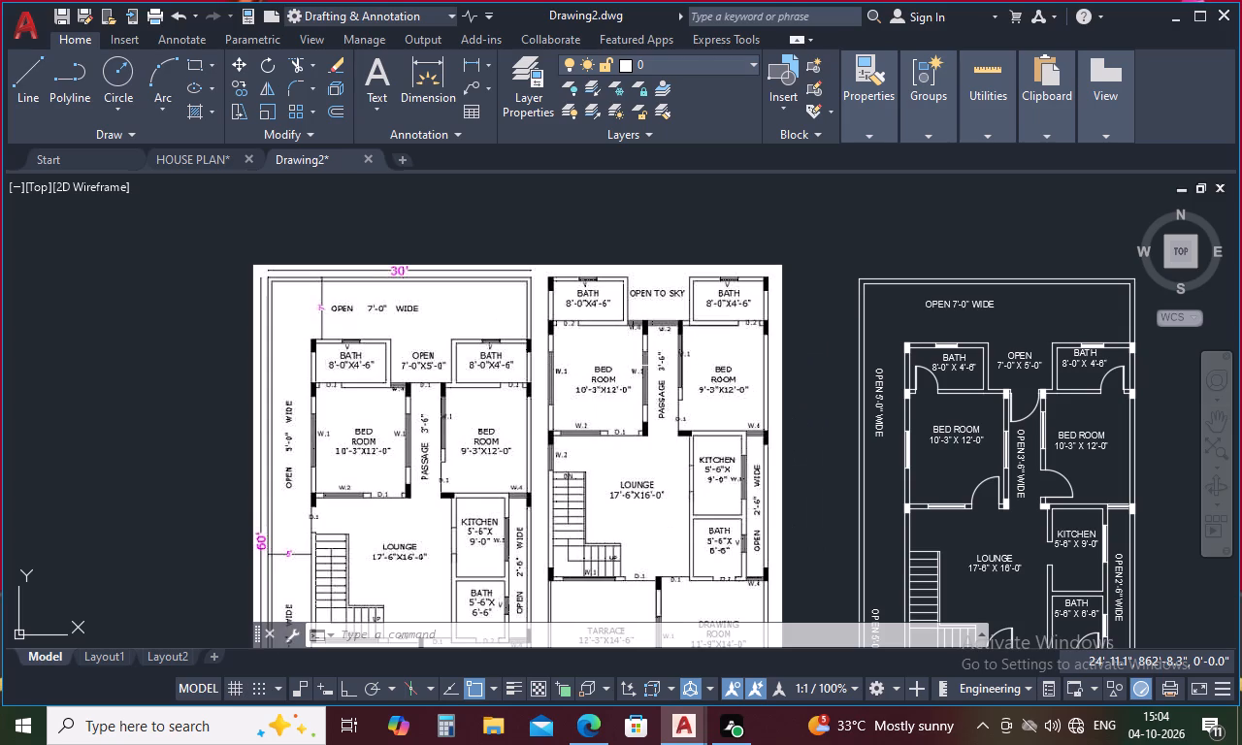
pyautogui.scroll(-2, 619, 366)
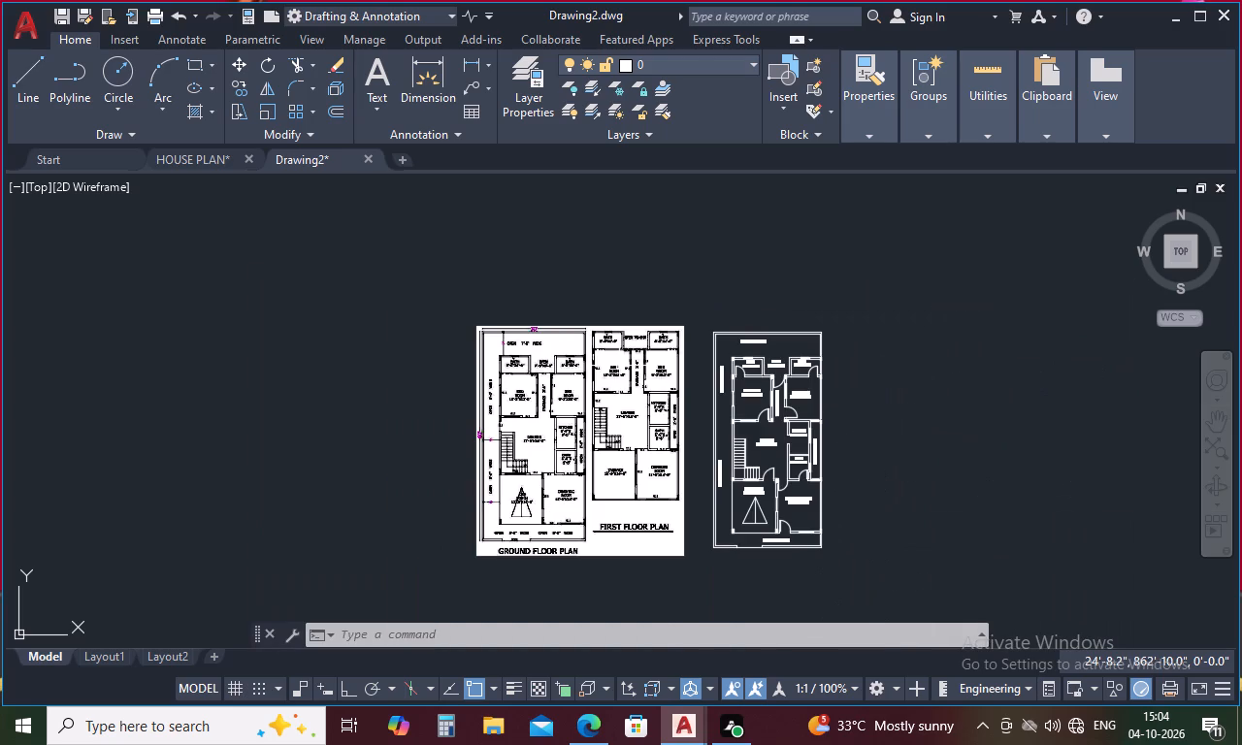
pyautogui.scroll(1, 619, 366)
pyautogui.scroll(-2, 619, 366)
pyautogui.scroll(2, 697, 464)
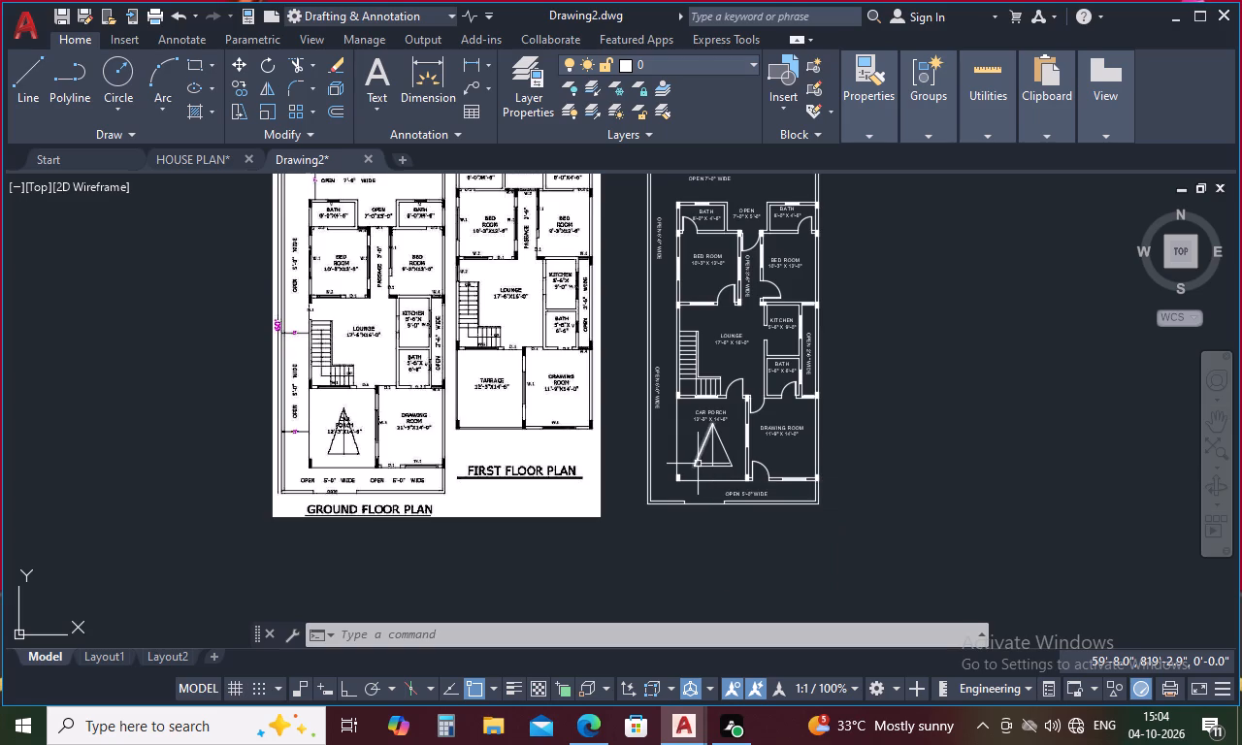
pyautogui.scroll(1, 698, 464)
pyautogui.scroll(-2, 698, 464)
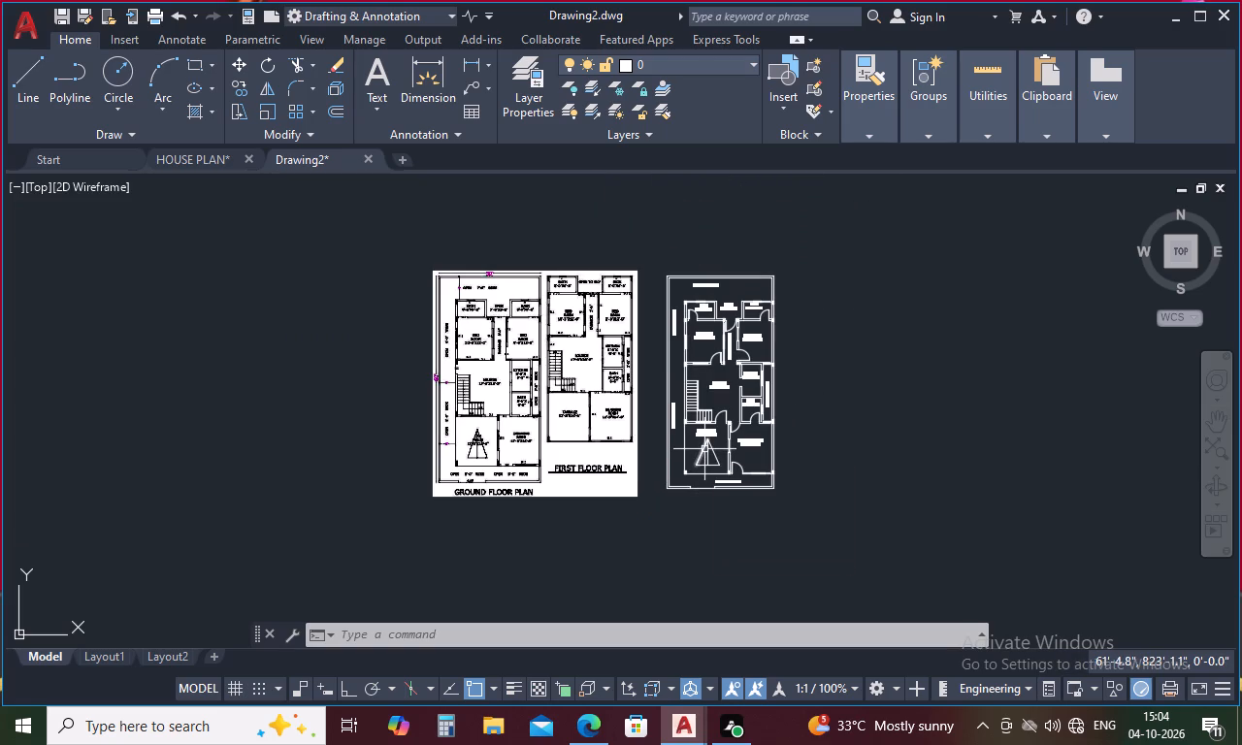
pyautogui.scroll(2, 473, 302)
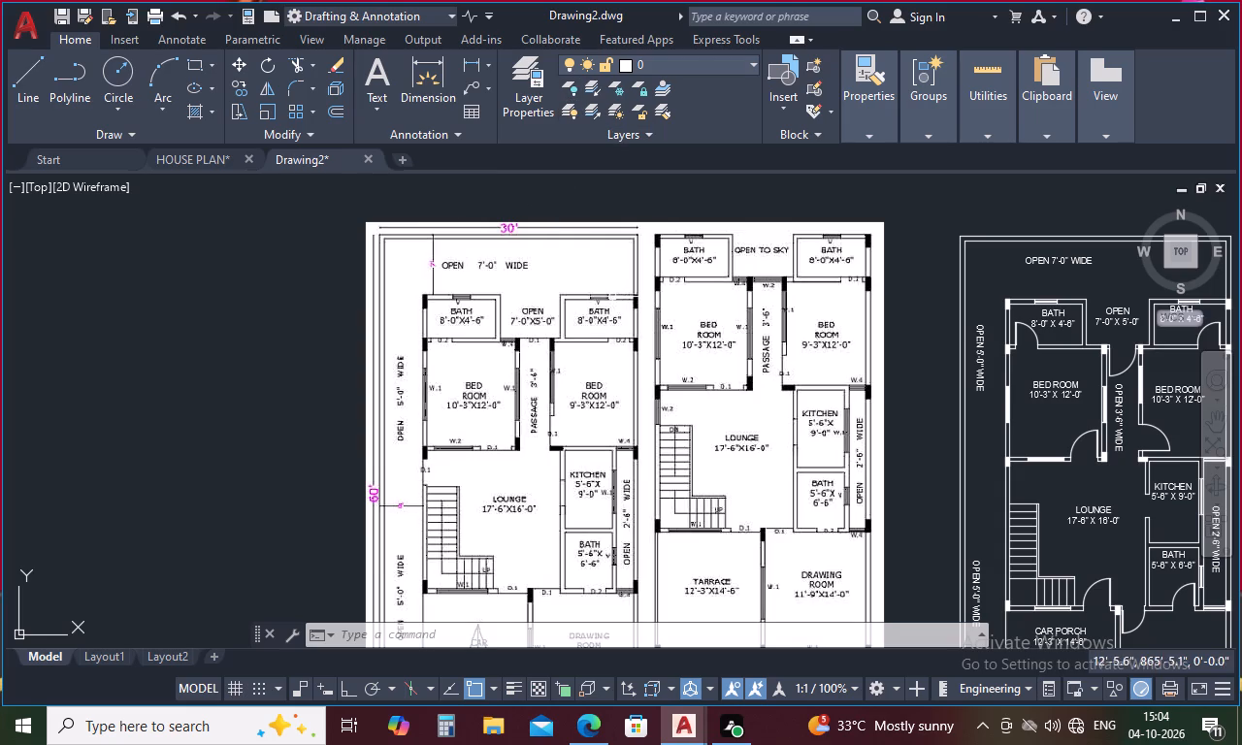
pyautogui.scroll(-1, 610, 295)
pyautogui.scroll(-2, 795, 326)
pyautogui.scroll(4, 895, 341)
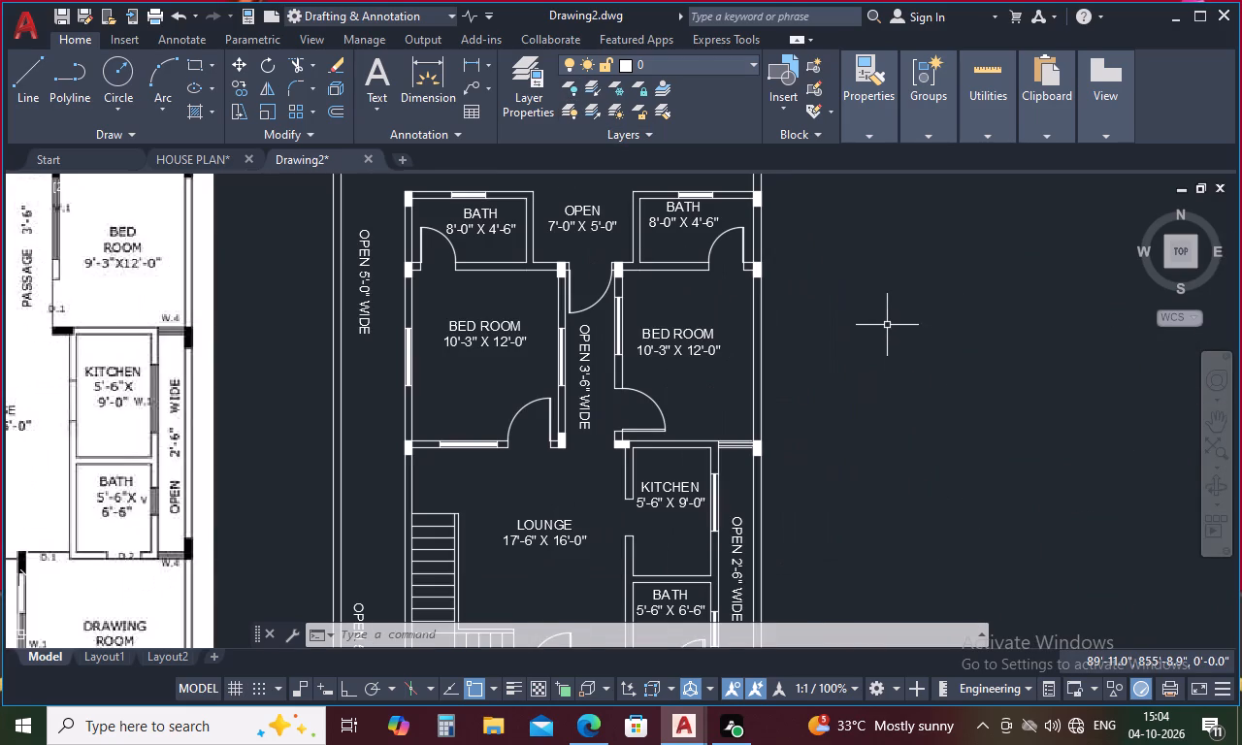
pyautogui.scroll(-3, 887, 325)
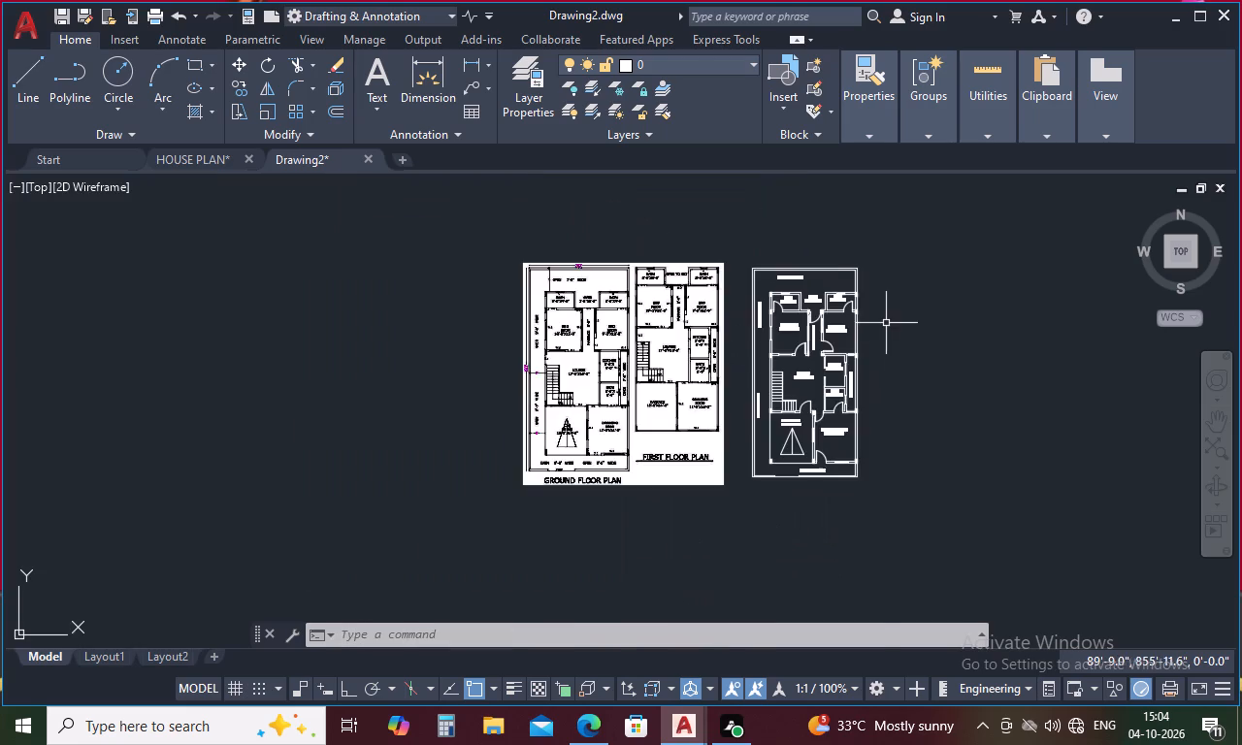
pyautogui.scroll(4, 849, 291)
pyautogui.scroll(-4, 848, 290)
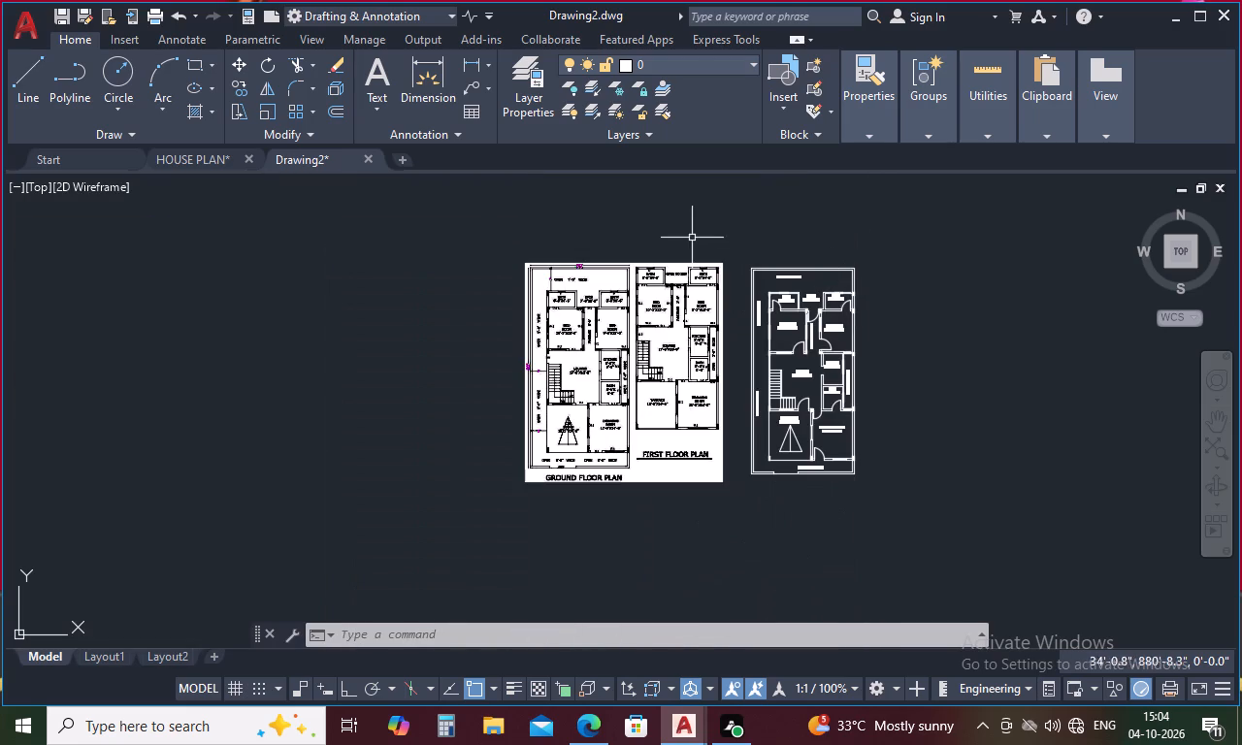
pyautogui.scroll(3, 581, 288)
pyautogui.scroll(-1, 676, 287)
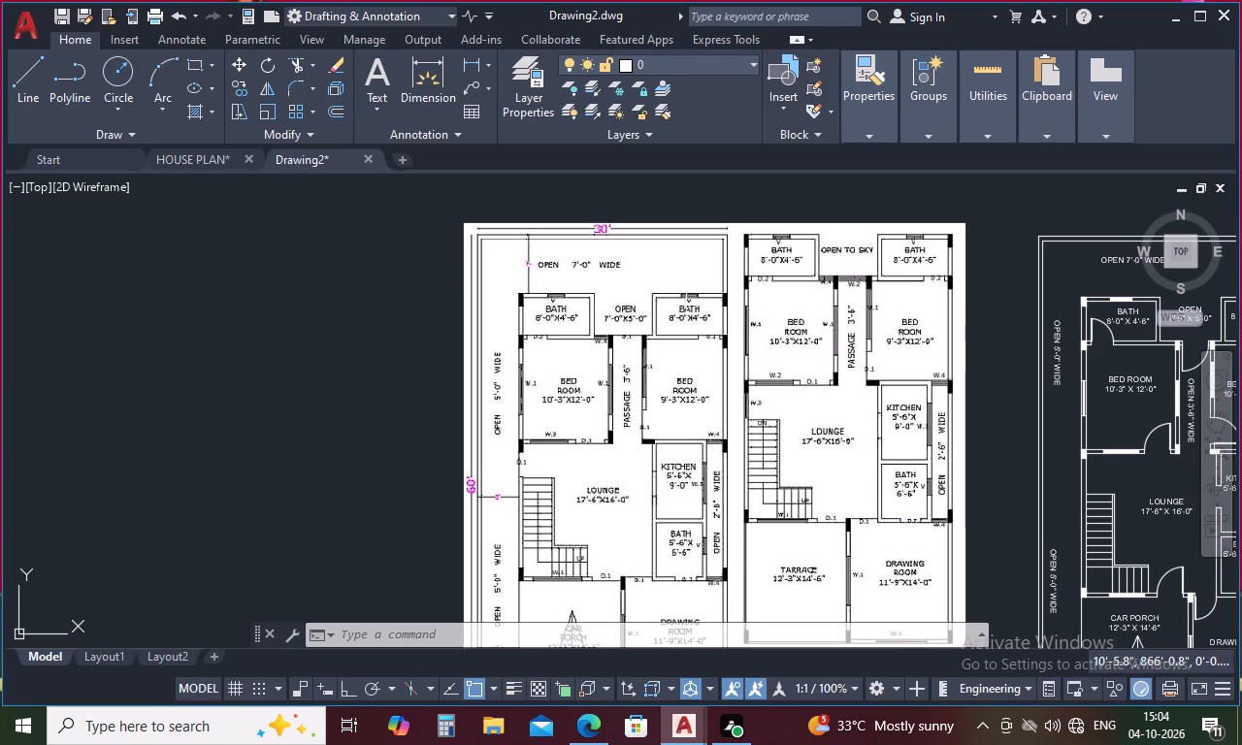
pyautogui.scroll(-1, 750, 351)
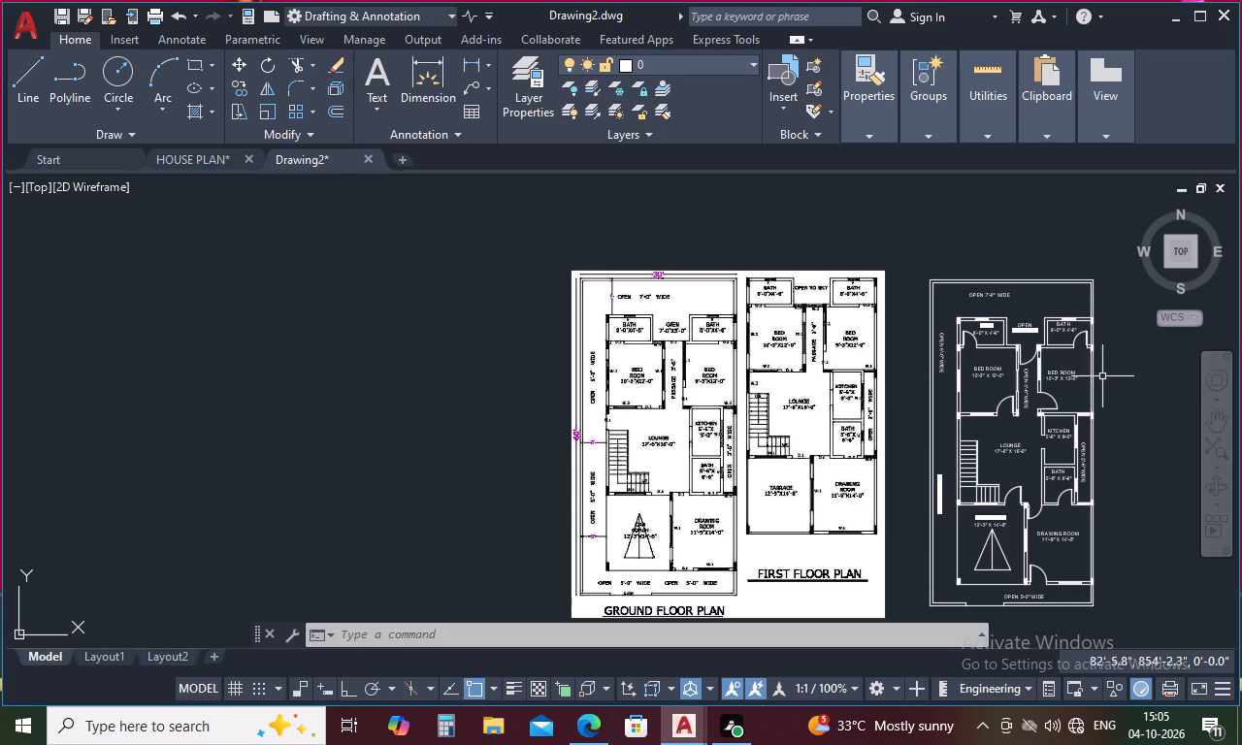
pyautogui.scroll(1, 1105, 375)
pyautogui.scroll(-2, 1105, 375)
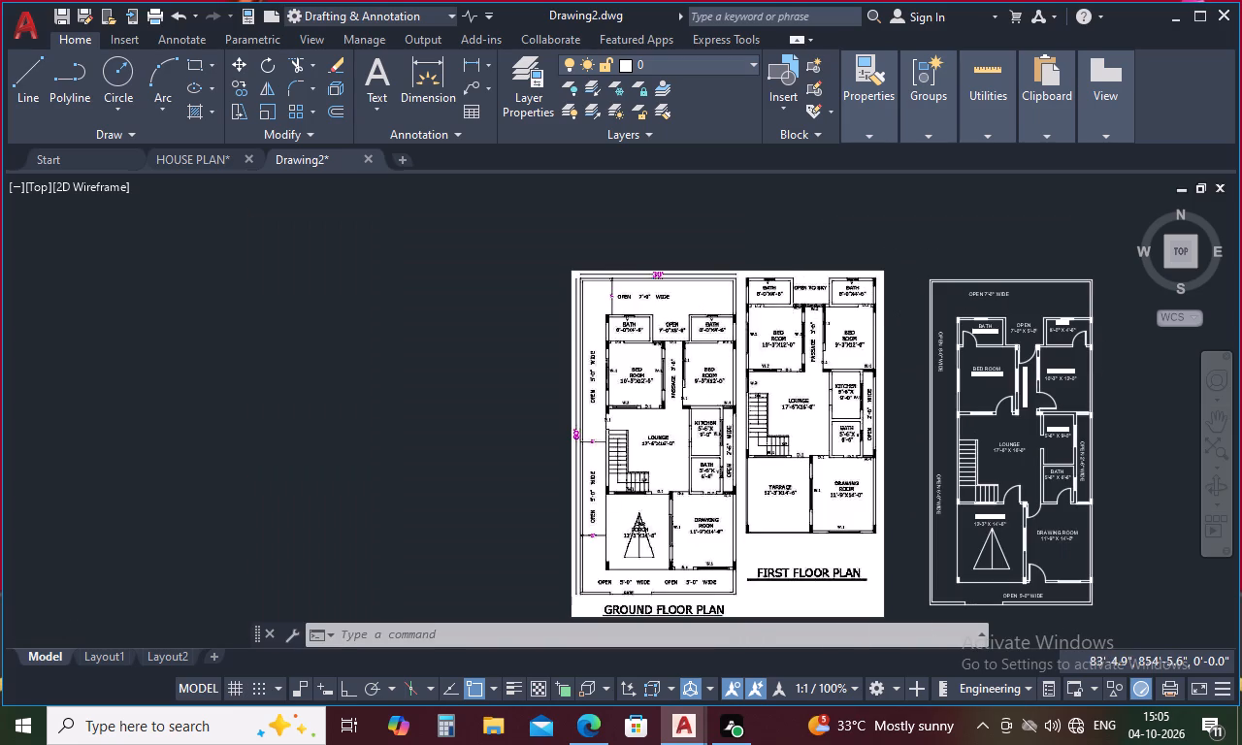
pyautogui.scroll(4, 1110, 373)
pyautogui.scroll(-5, 1110, 373)
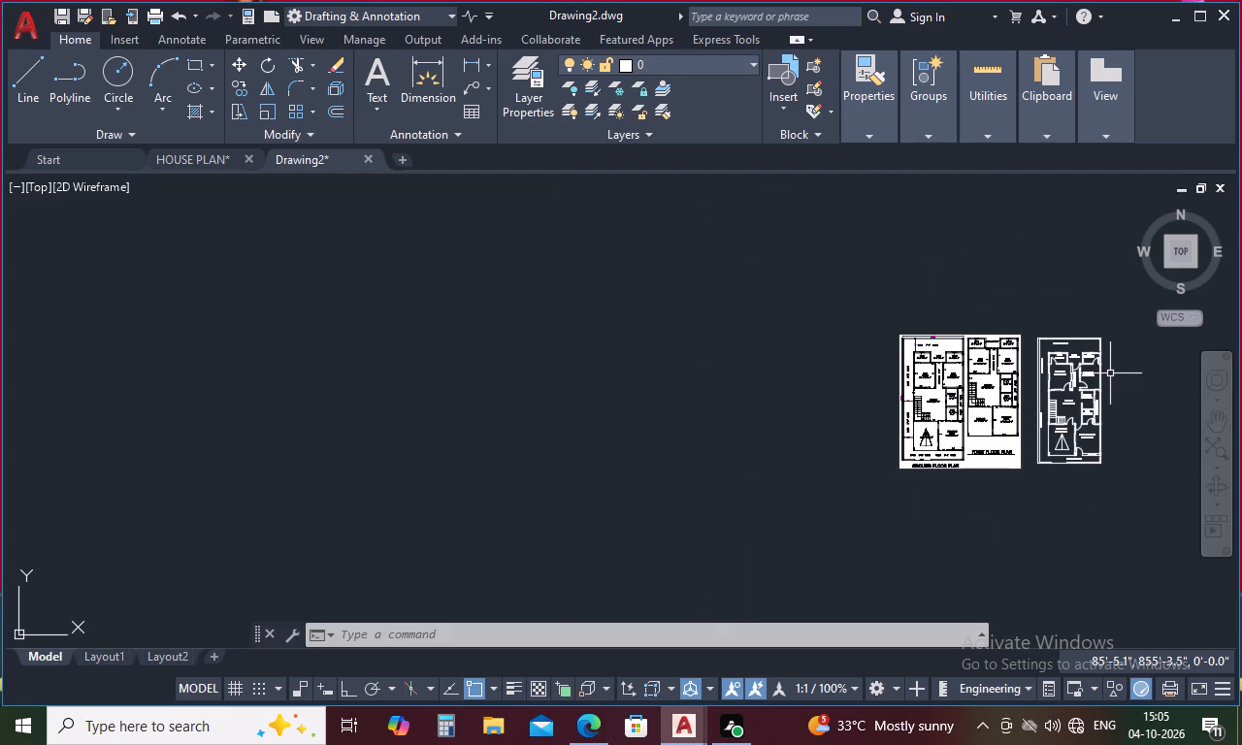
pyautogui.scroll(3, 1117, 371)
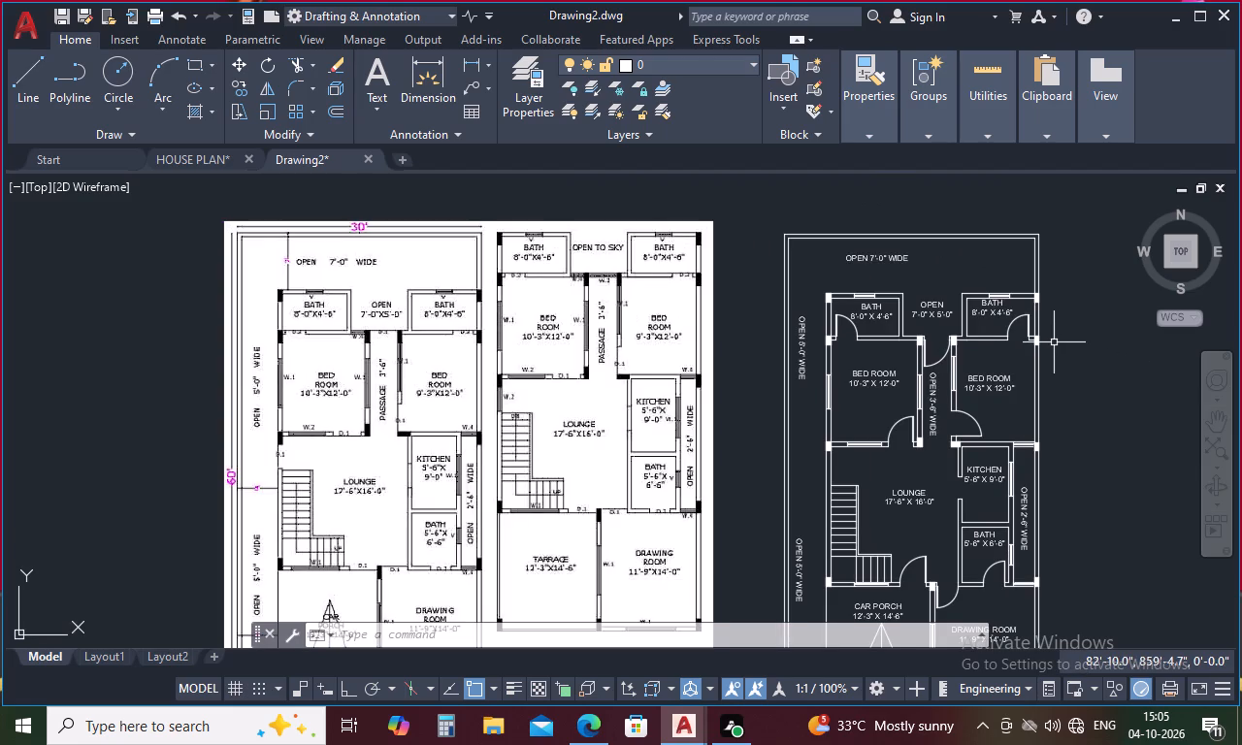
pyautogui.scroll(-1, 1054, 342)
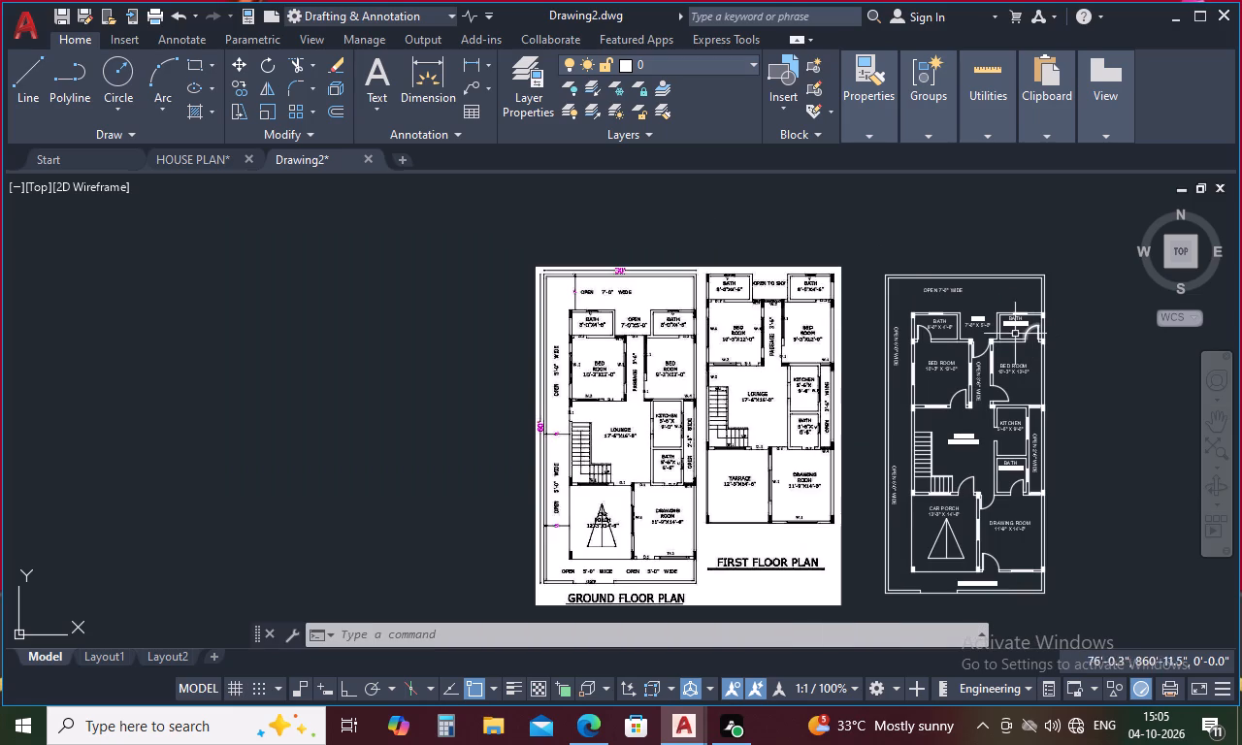
pyautogui.scroll(-1, 858, 289)
pyautogui.scroll(2, 936, 299)
pyautogui.scroll(-2, 934, 296)
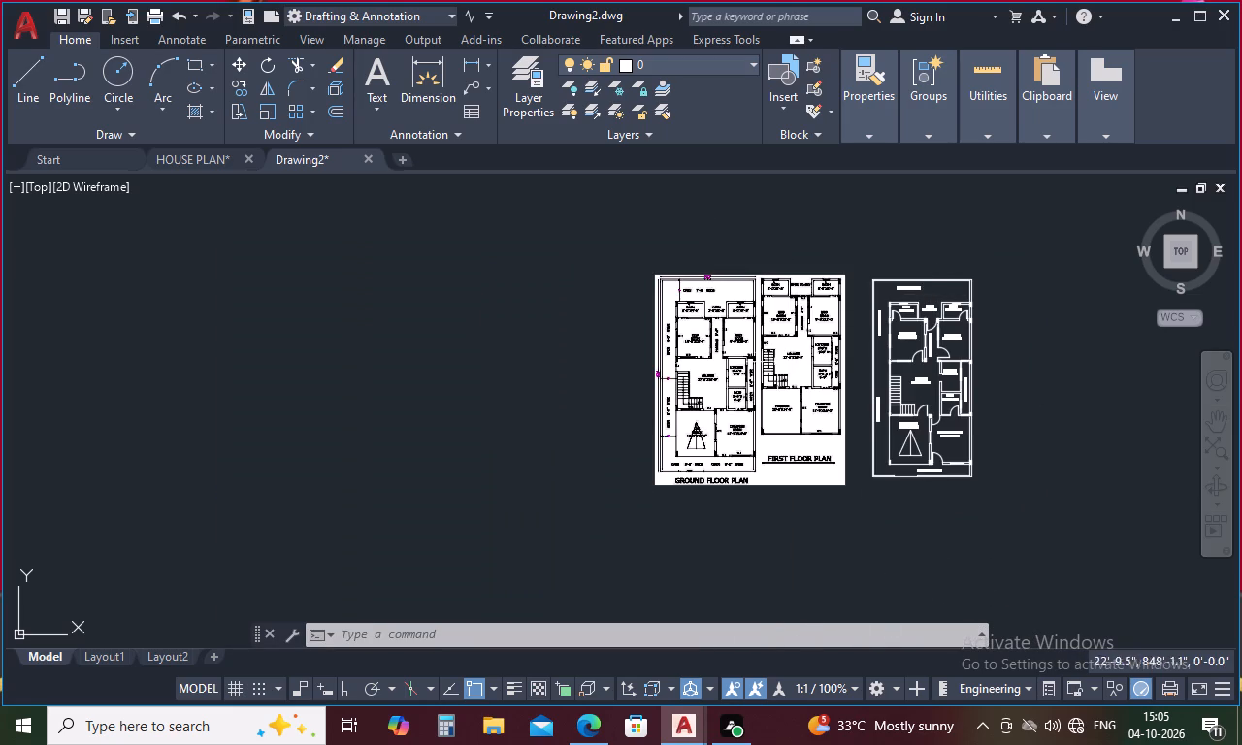
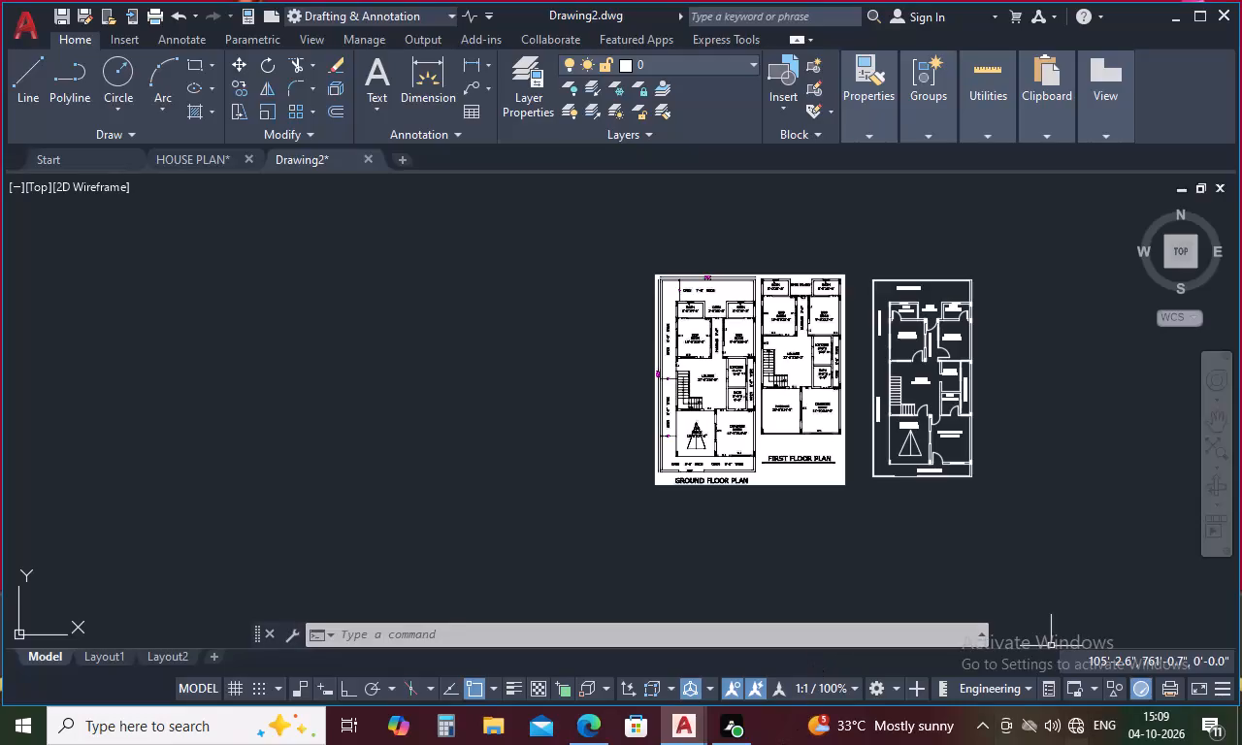
# Compare the reference ground floor plan with the drawn plan, examining the door and window tags around the lounge and bedrooms.
pyautogui.scroll(-2, 691, 425)
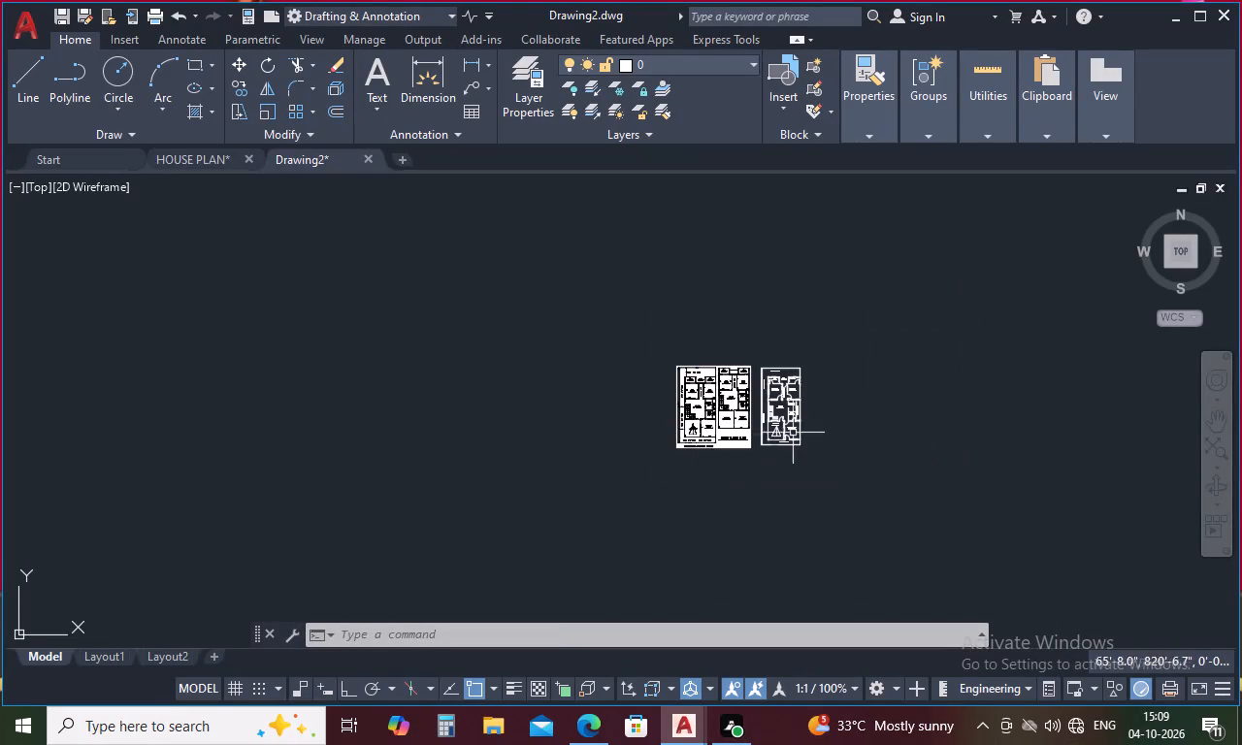
pyautogui.scroll(3, 828, 396)
pyautogui.scroll(3, 343, 380)
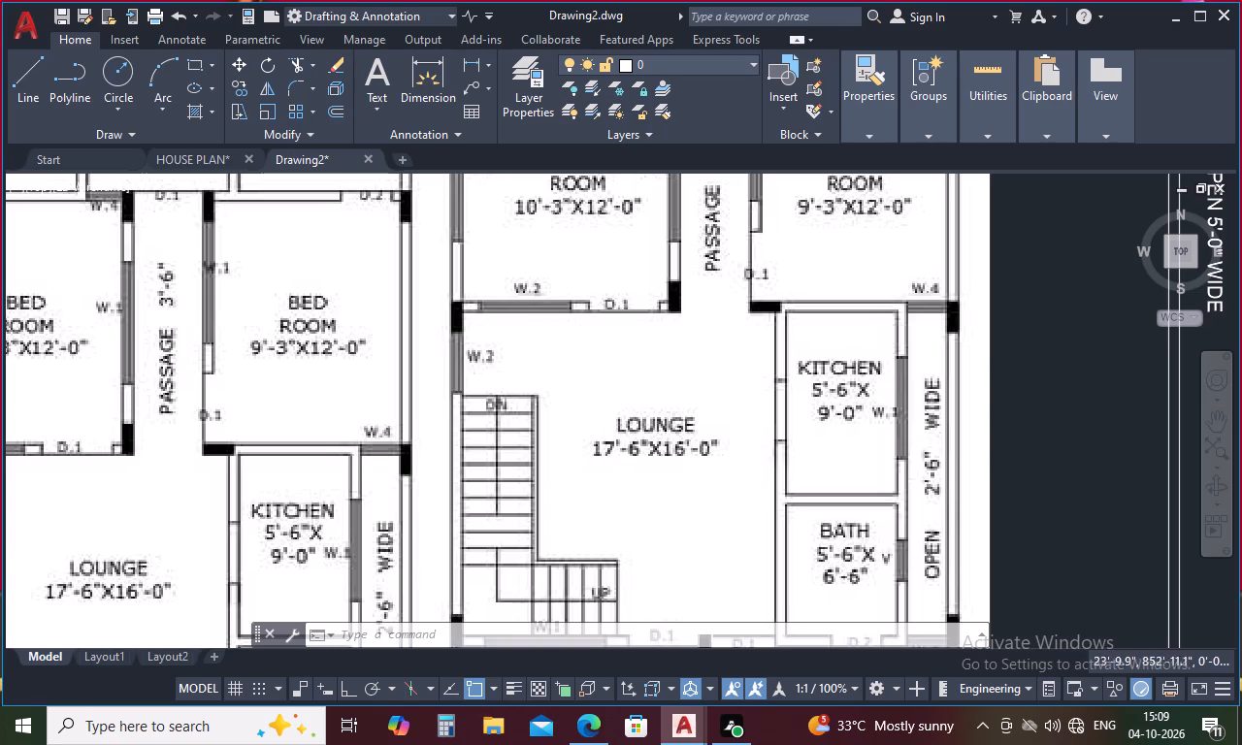
pyautogui.scroll(-3, 561, 308)
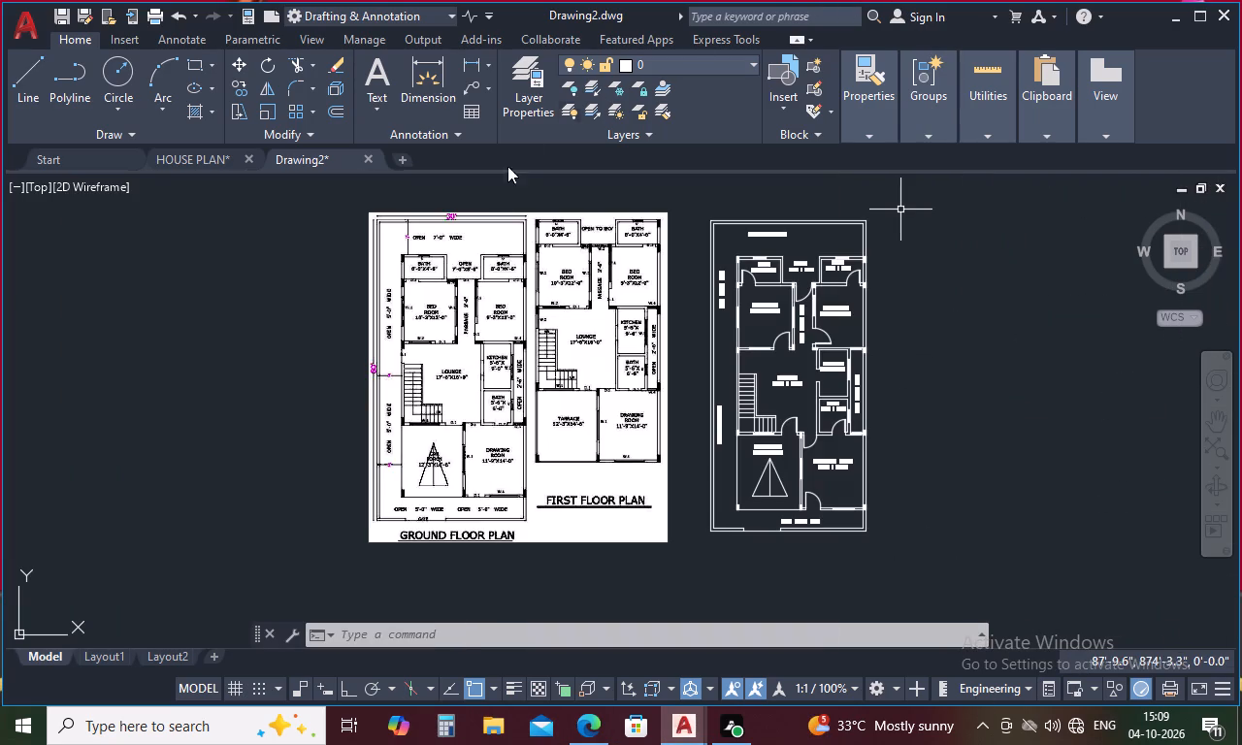
pyautogui.scroll(1, 453, 216)
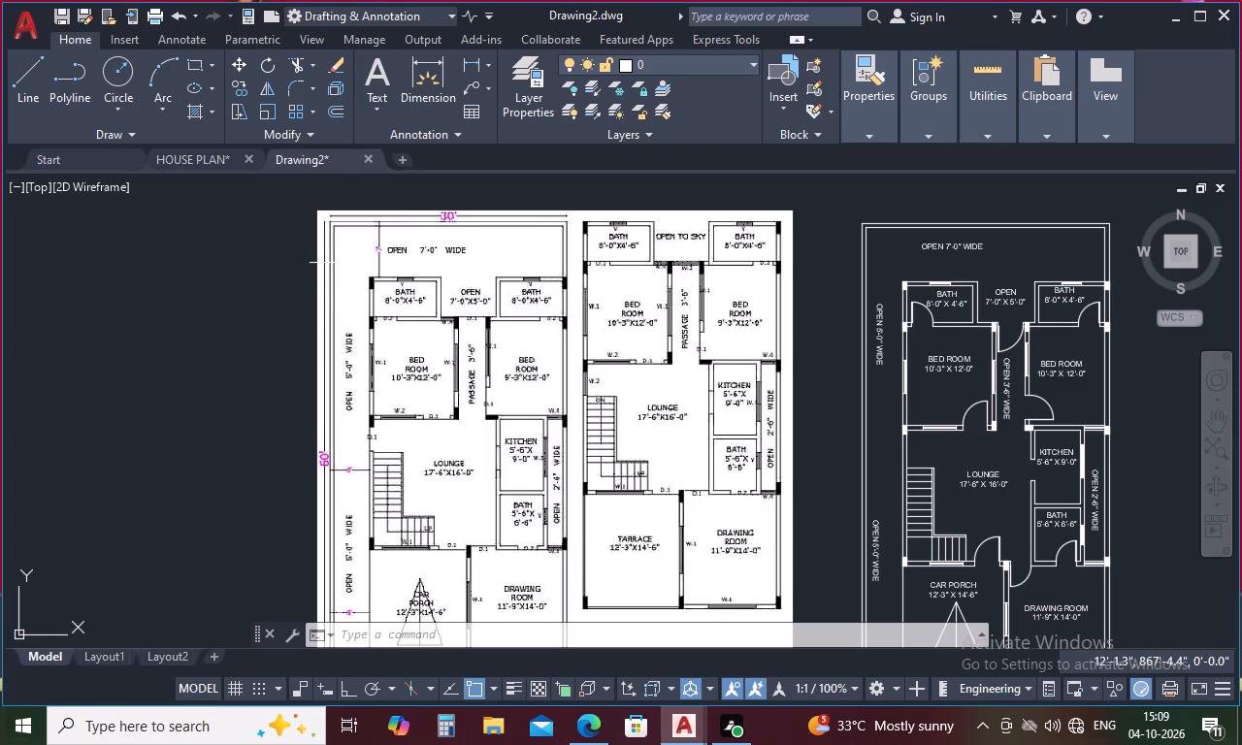
pyautogui.scroll(-1, 239, 179)
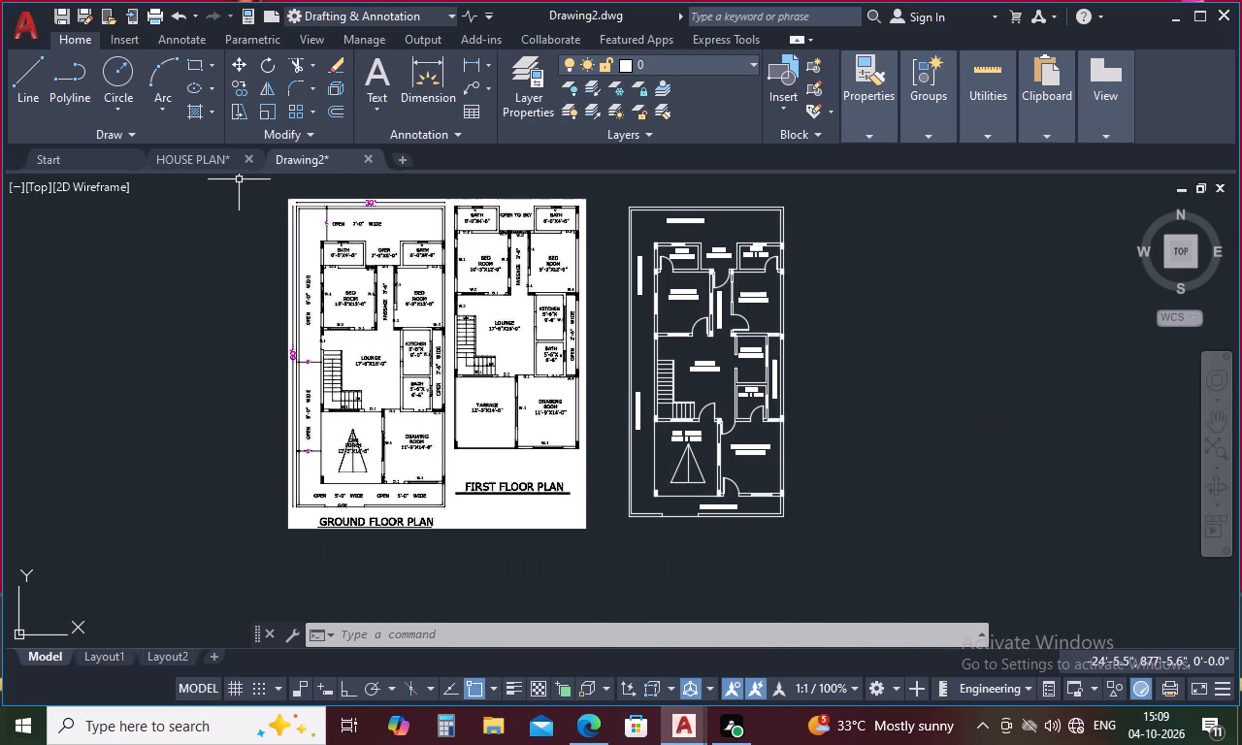
pyautogui.scroll(-1, 270, 330)
pyautogui.scroll(2, 308, 246)
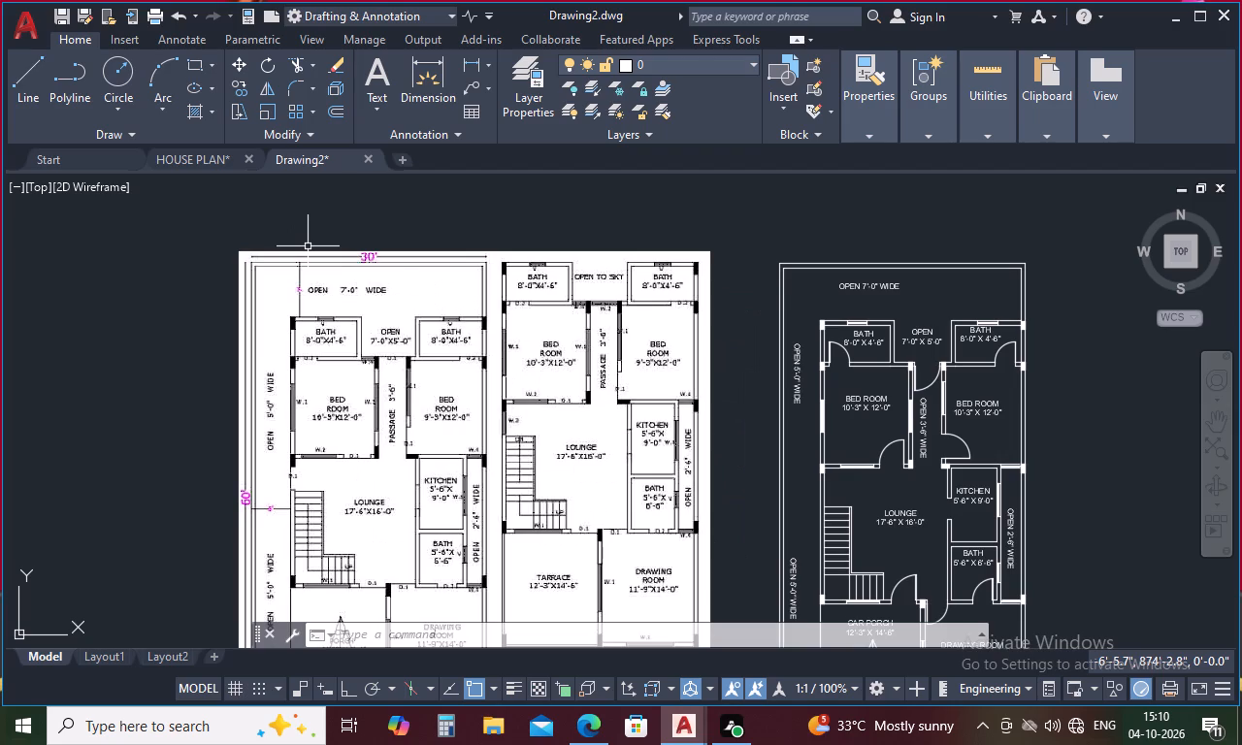
pyautogui.scroll(-1, 308, 246)
pyautogui.scroll(2, 424, 343)
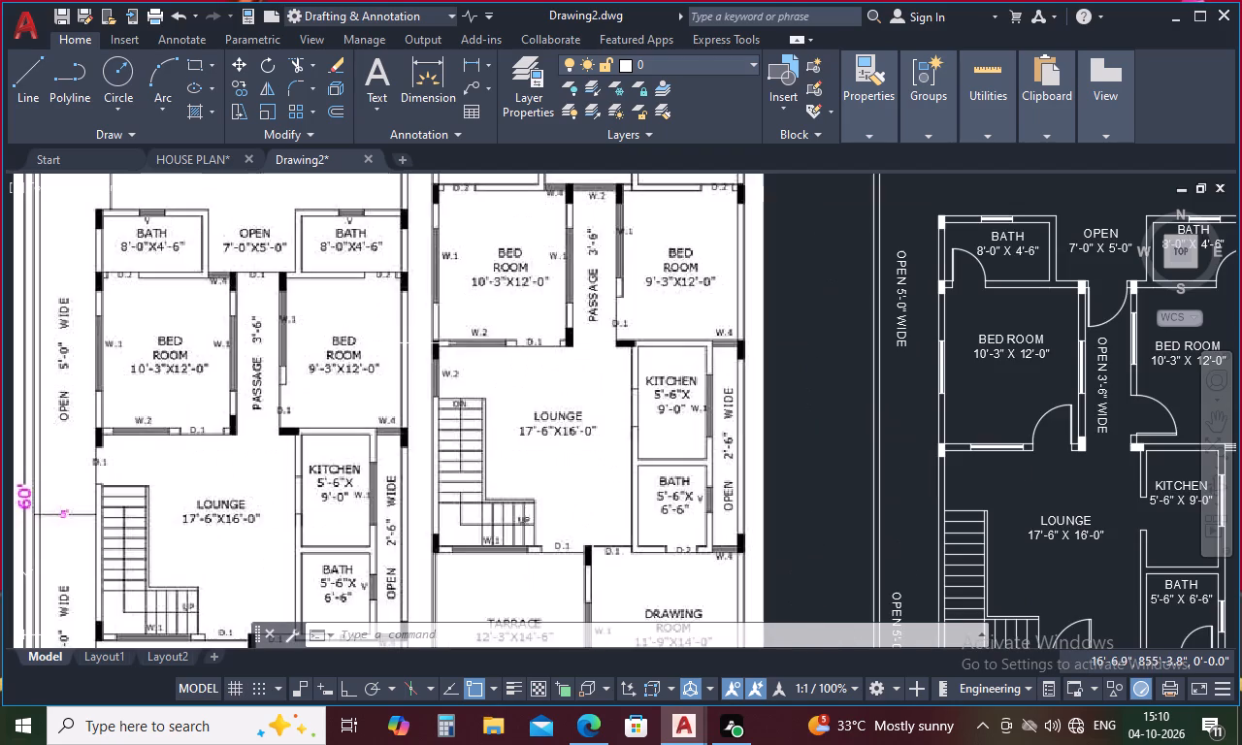
pyautogui.scroll(-1, 378, 323)
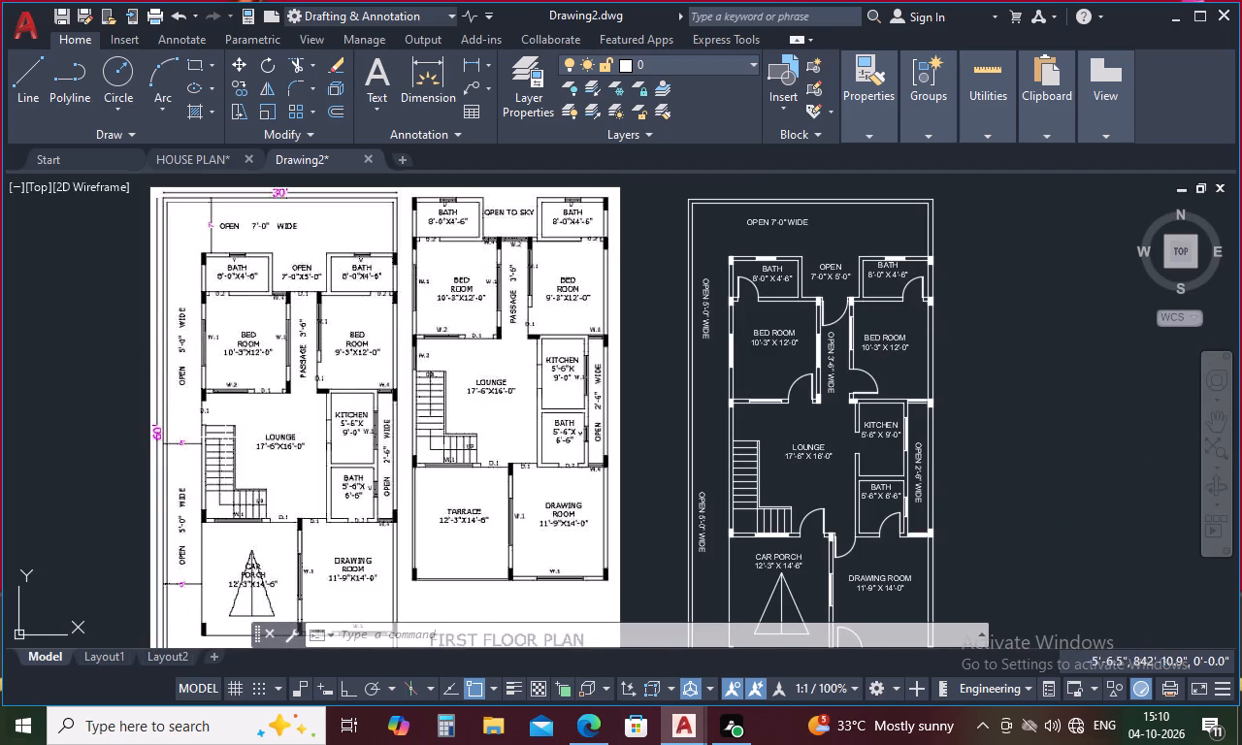
pyautogui.scroll(3, 195, 403)
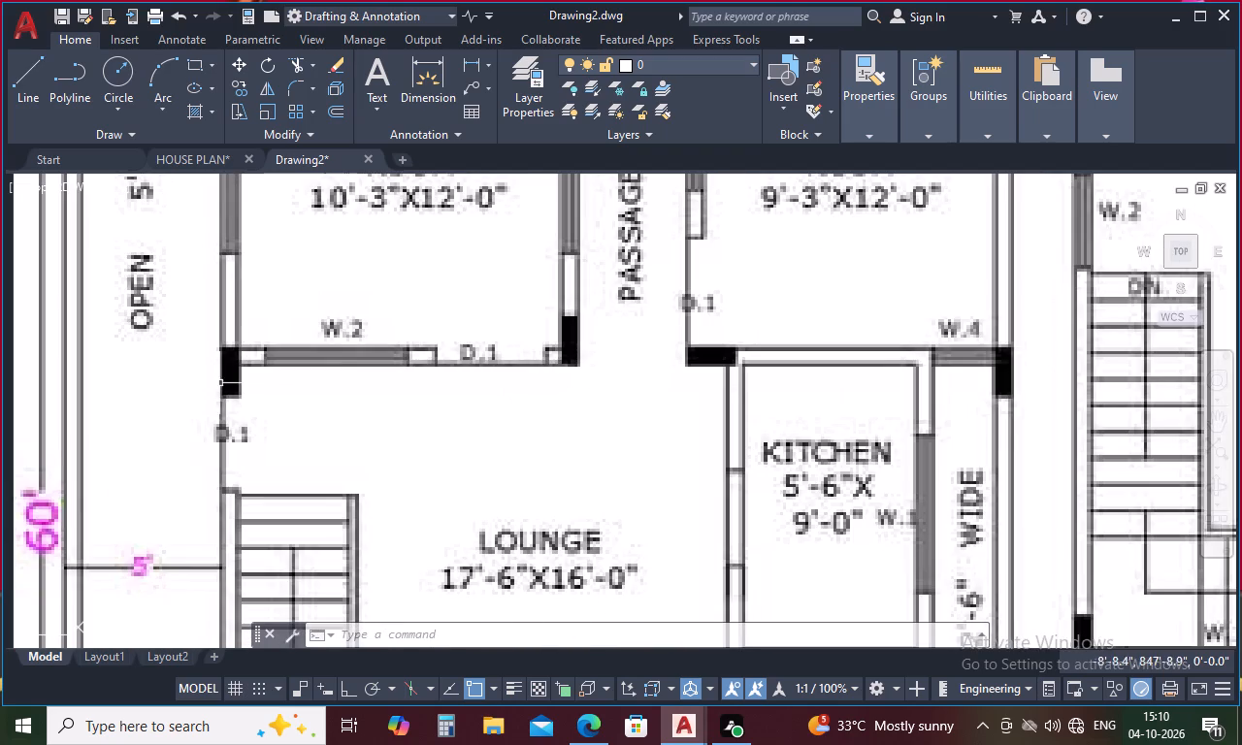
pyautogui.scroll(4, 215, 396)
pyautogui.scroll(-8, 216, 396)
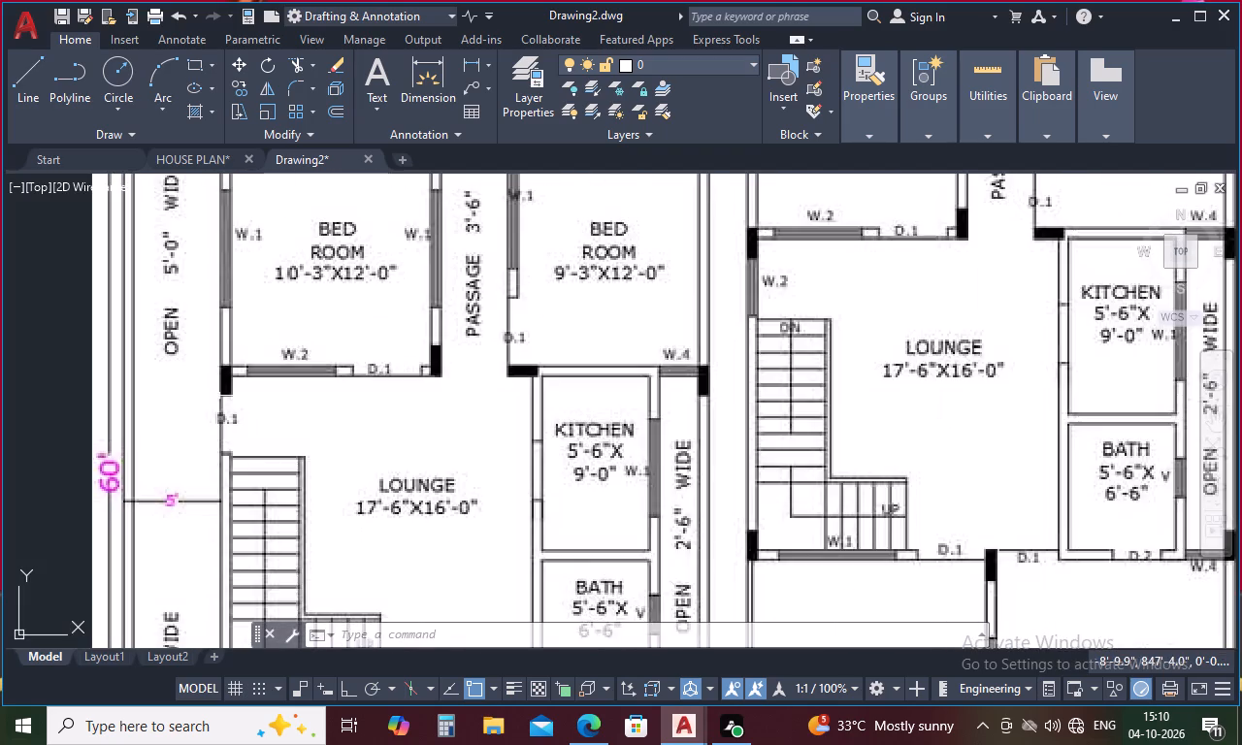
pyautogui.scroll(-2, 216, 396)
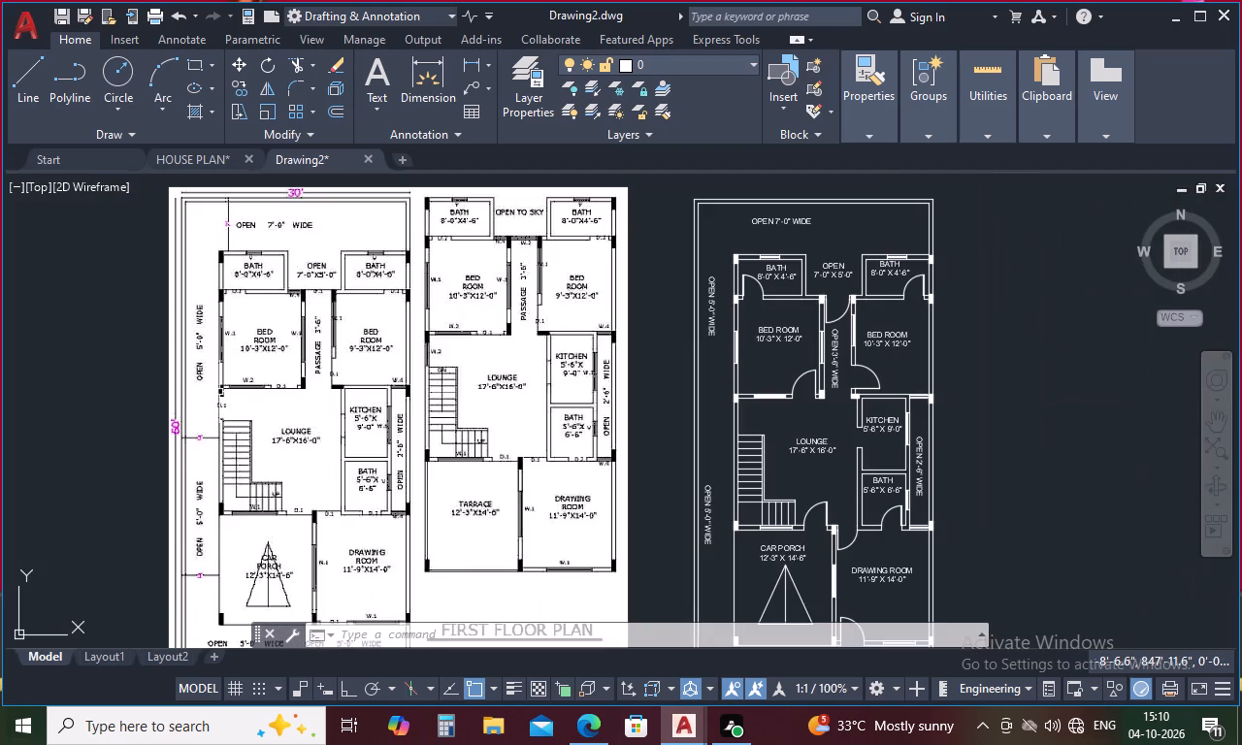
# Add the multiline text label D1, 8" high, in the door opening between the lounge and the car porch.
pyautogui.press('t')
pyautogui.press('space')
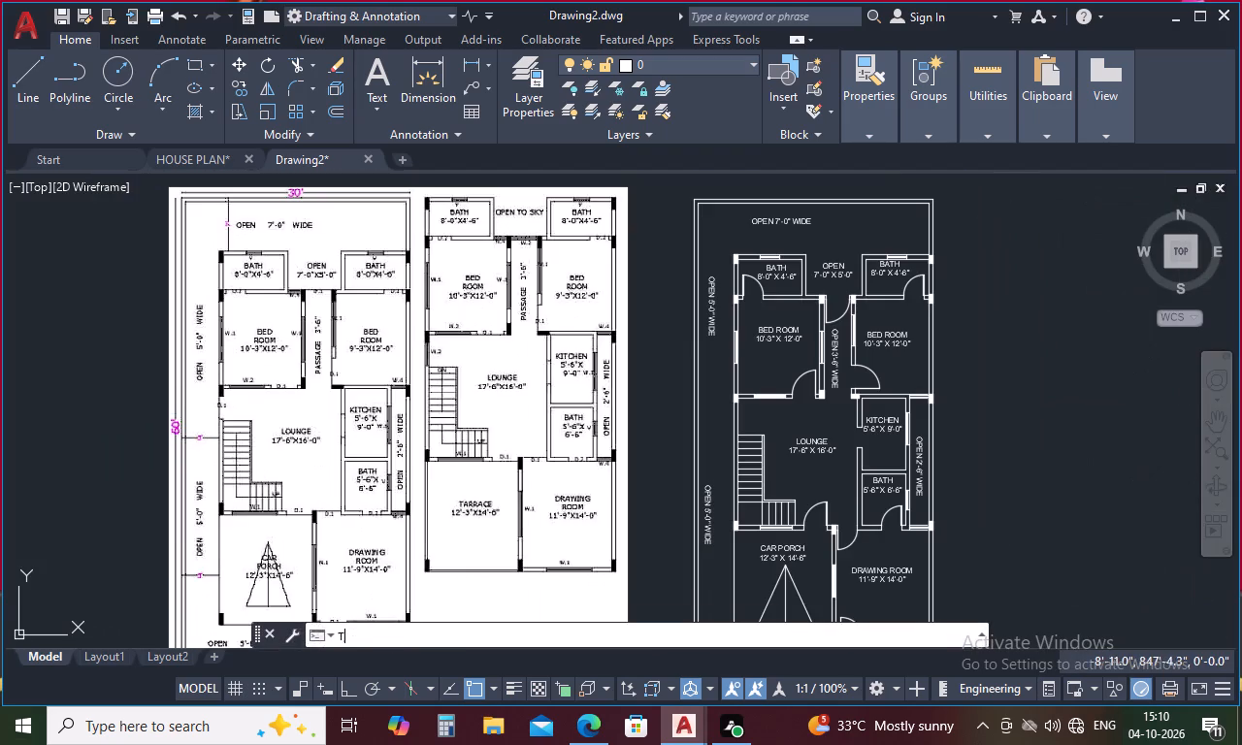
pyautogui.scroll(3, 808, 538)
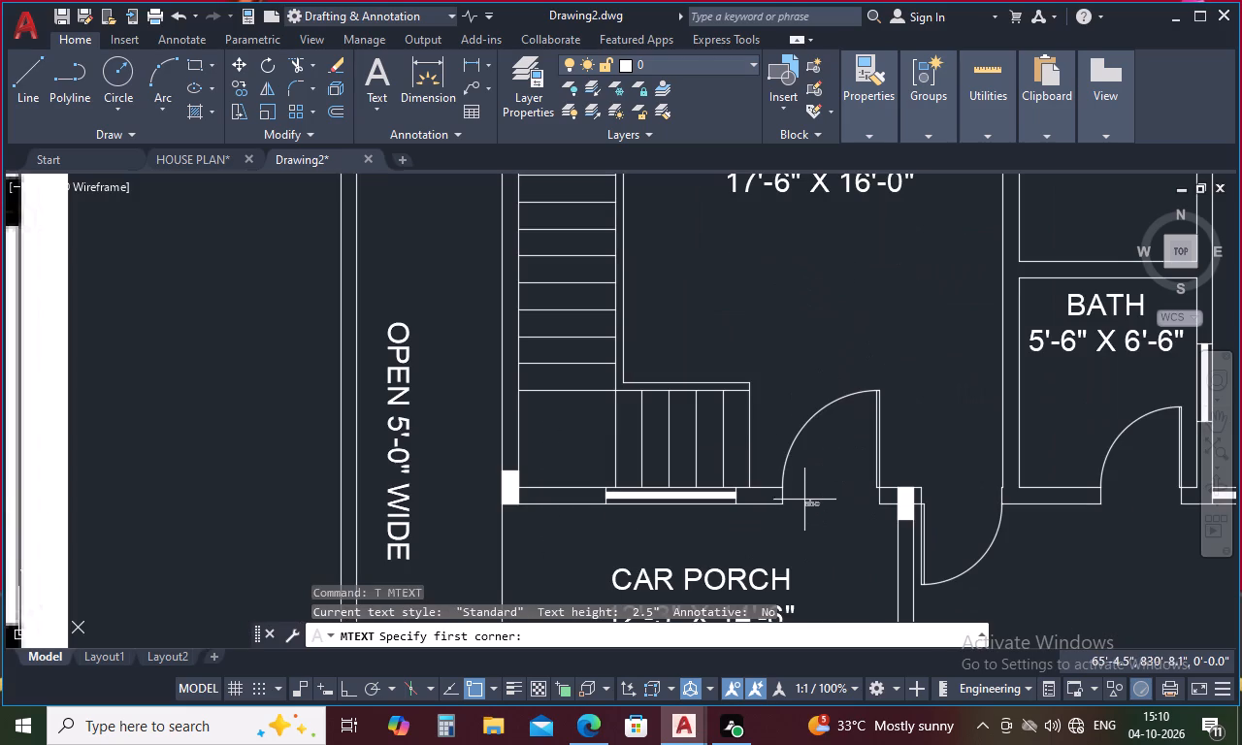
pyautogui.click(808, 485)
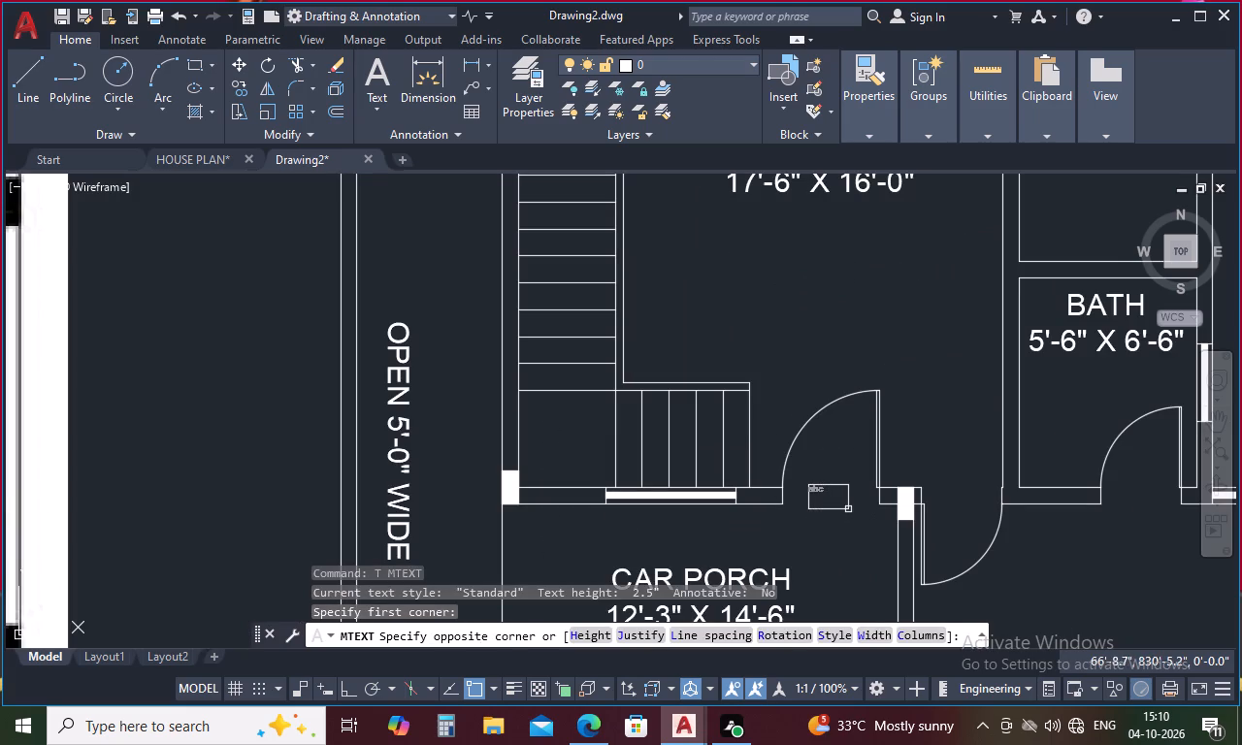
pyautogui.click(851, 509)
pyautogui.press('d')
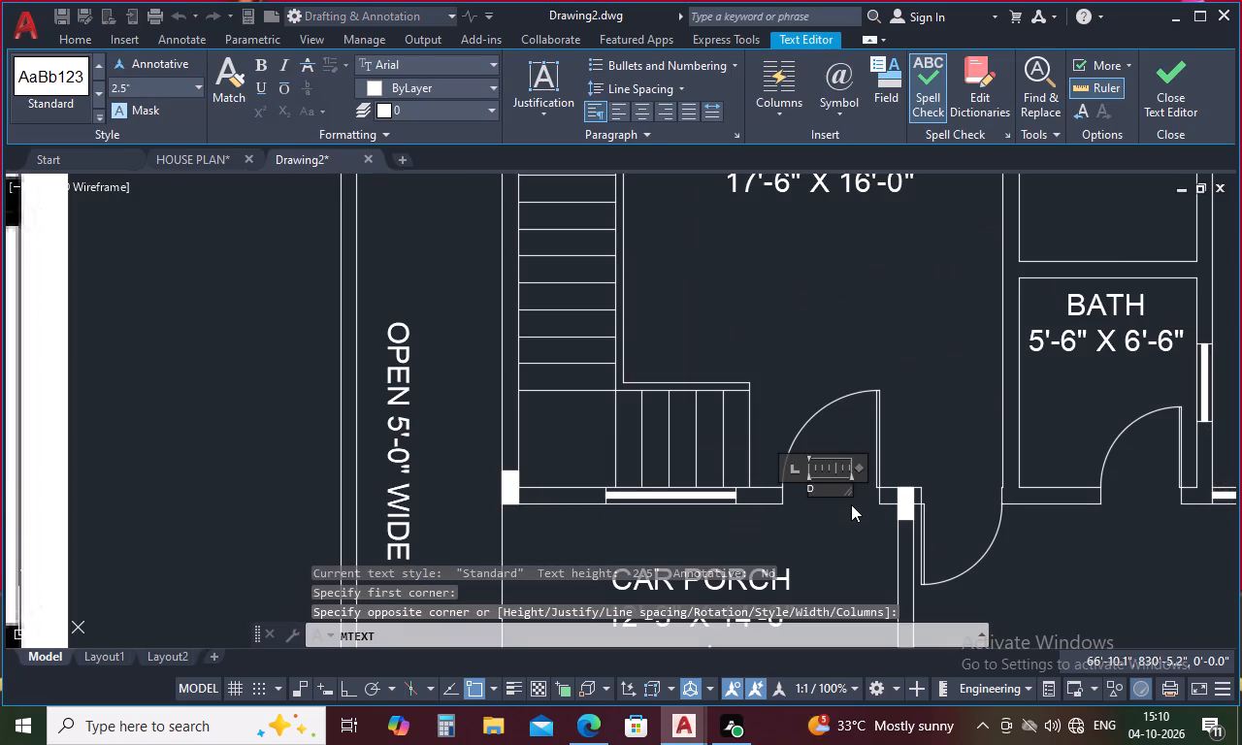
pyautogui.press('1')
pyautogui.moveTo(827, 496); pyautogui.dragTo(790, 514)
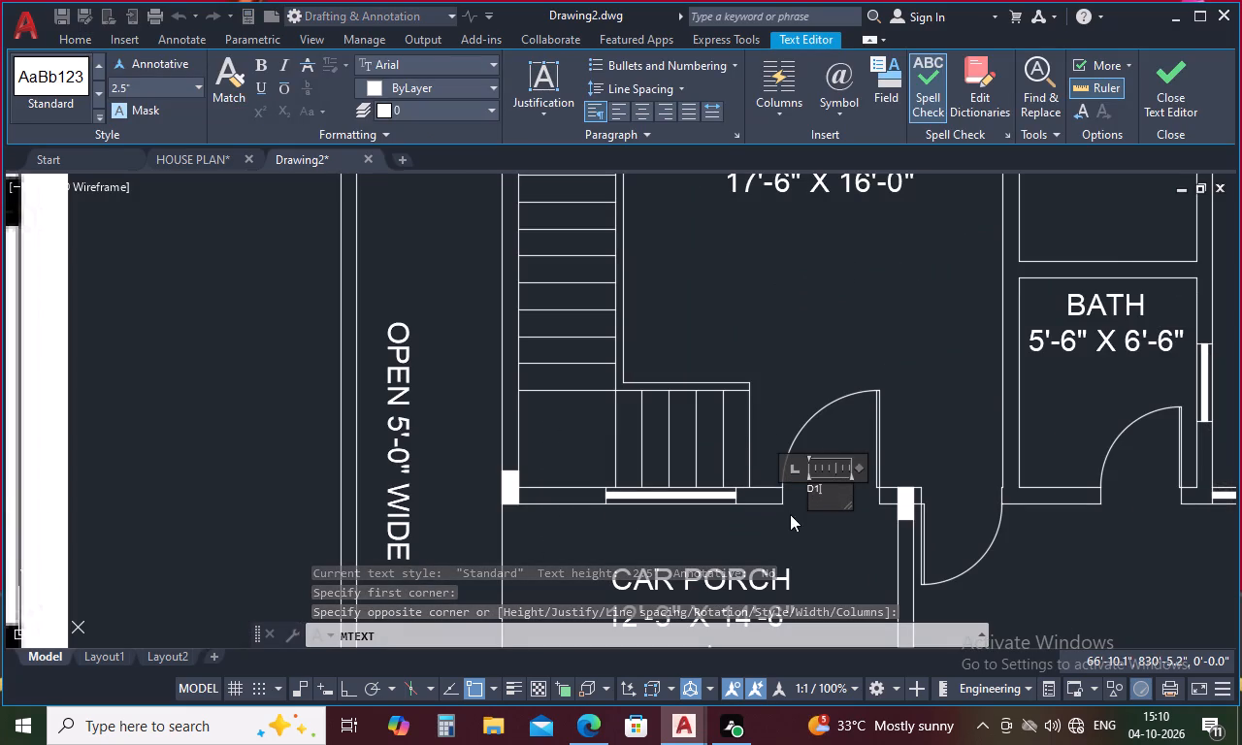
pyautogui.moveTo(828, 495); pyautogui.dragTo(758, 487)
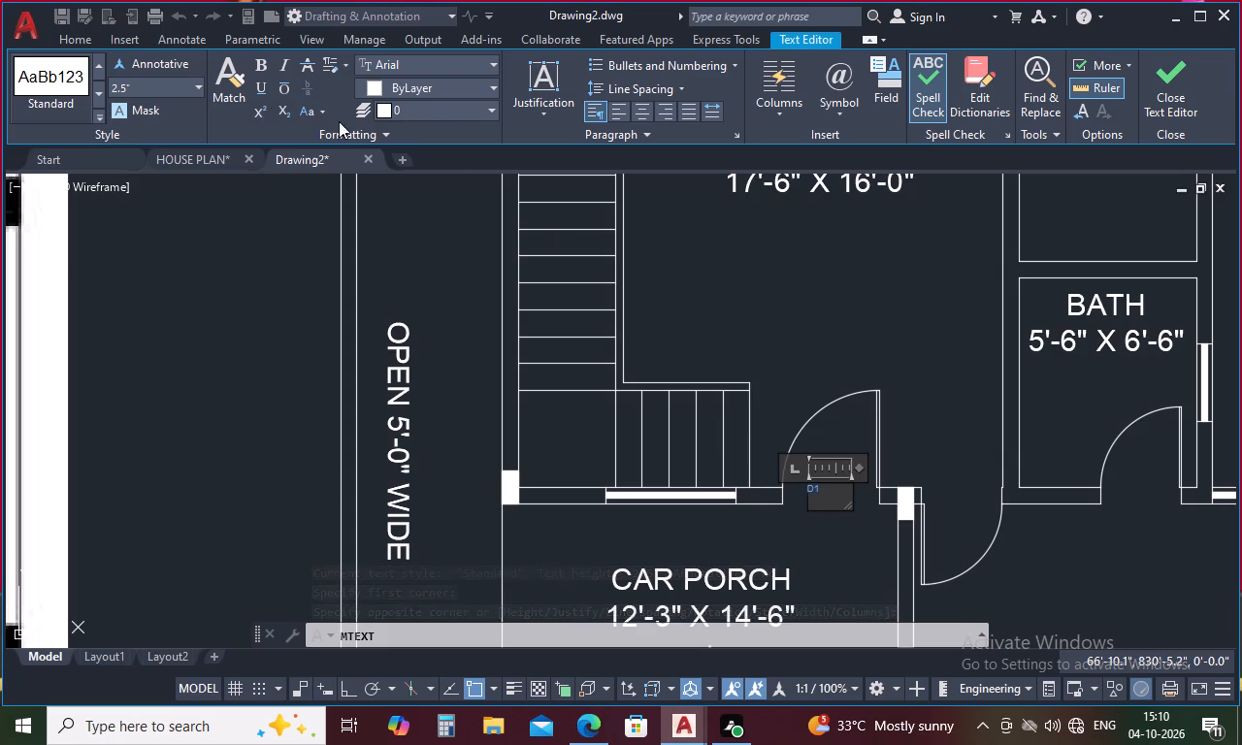
pyautogui.click(157, 83)
pyautogui.press('BackSpace')
pyautogui.press('8')
pyautogui.press('Return')
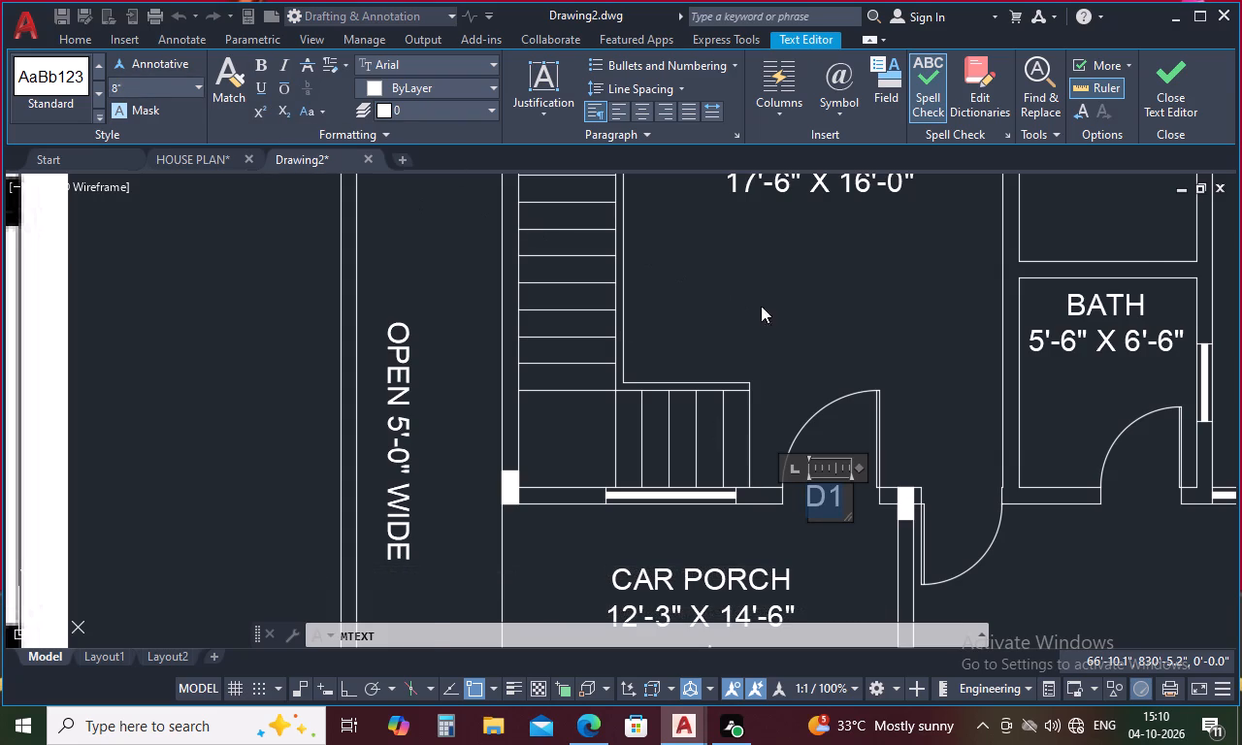
pyautogui.click(789, 314)
# Copy the D1 label to the drawing room's two door openings, the front one and the one to the lounge.
pyautogui.click(834, 489)
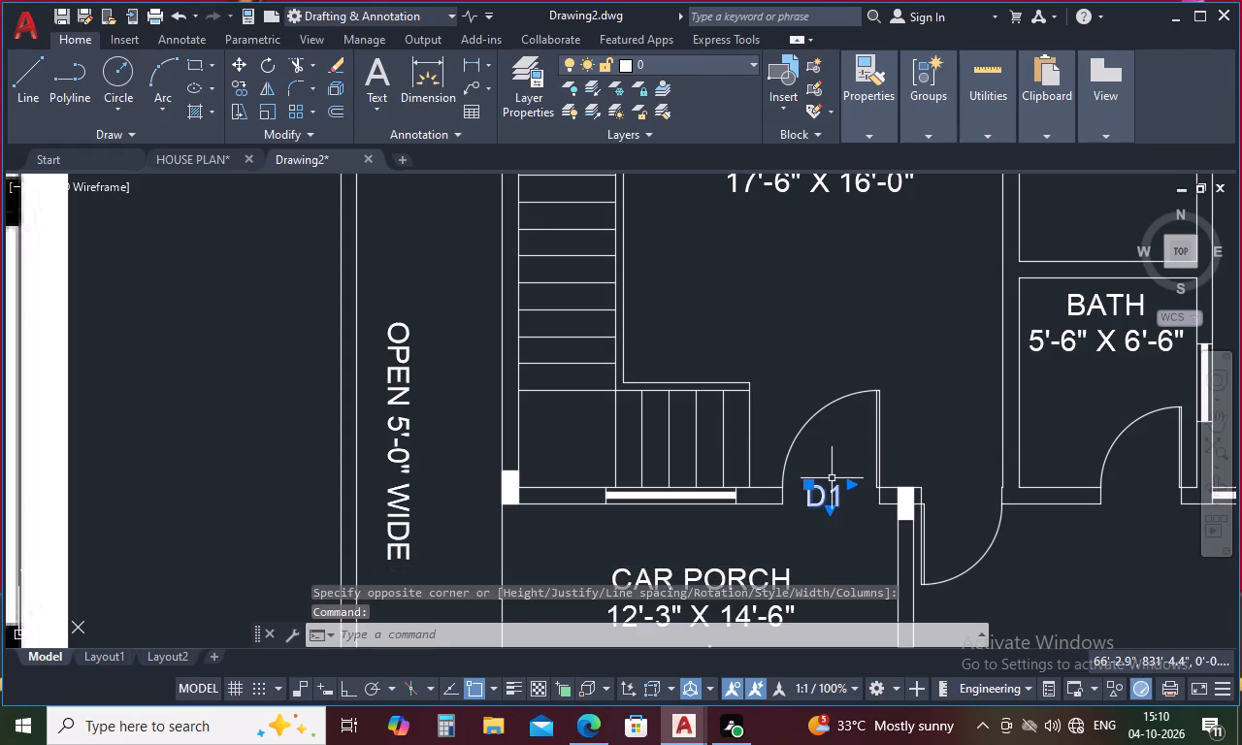
pyautogui.hotkey('ctrl', 'c')
pyautogui.hotkey('ctrl', 'v')
pyautogui.scroll(-1, 694, 375)
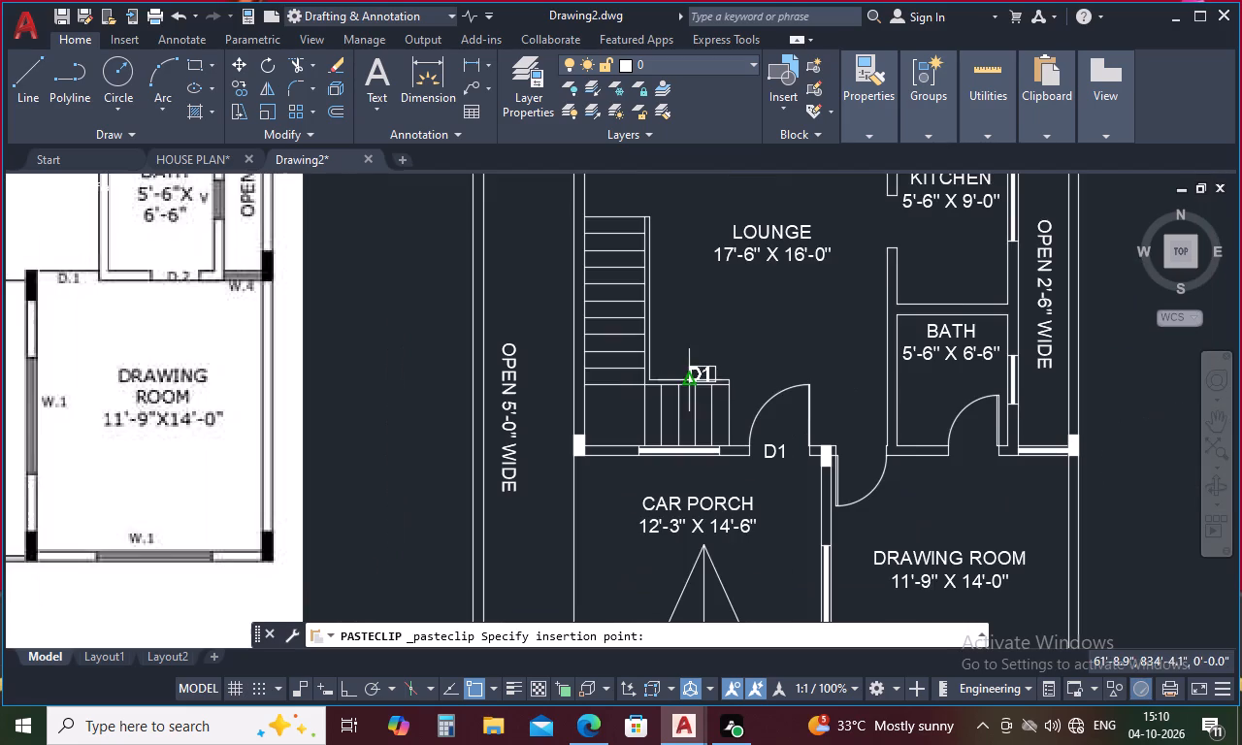
pyautogui.scroll(-3, 911, 413)
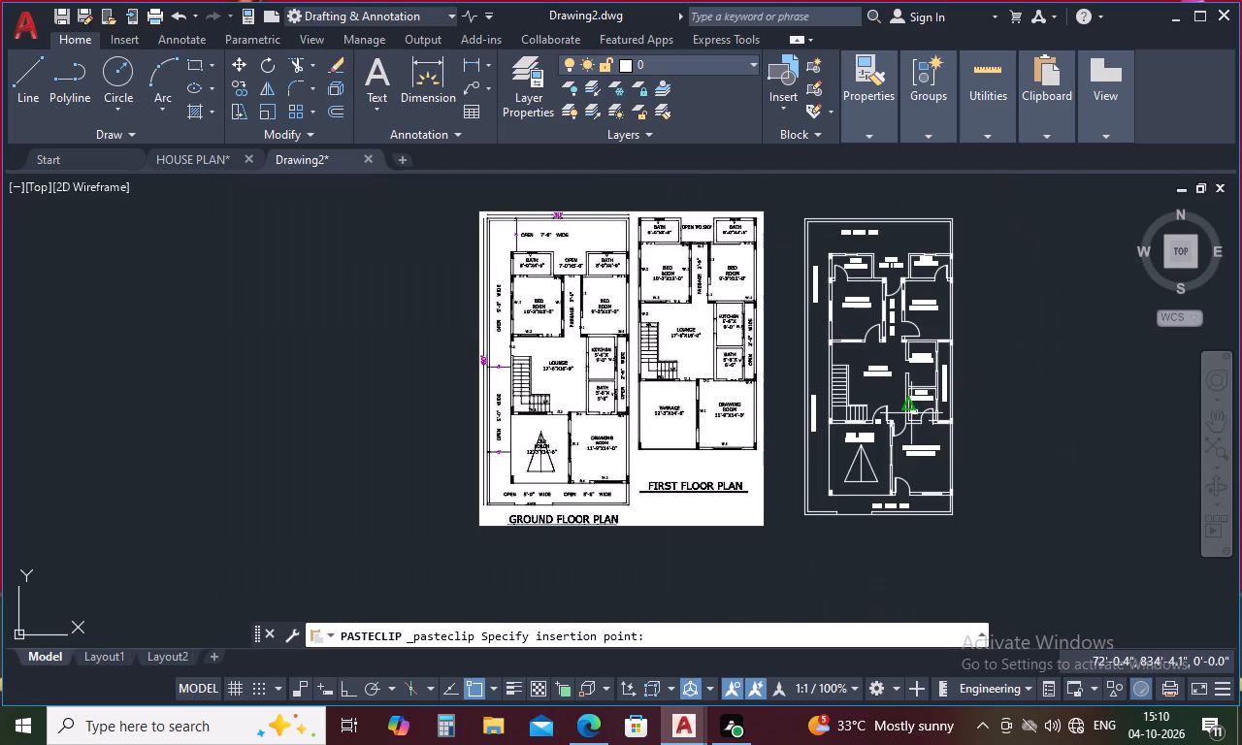
pyautogui.scroll(4, 520, 470)
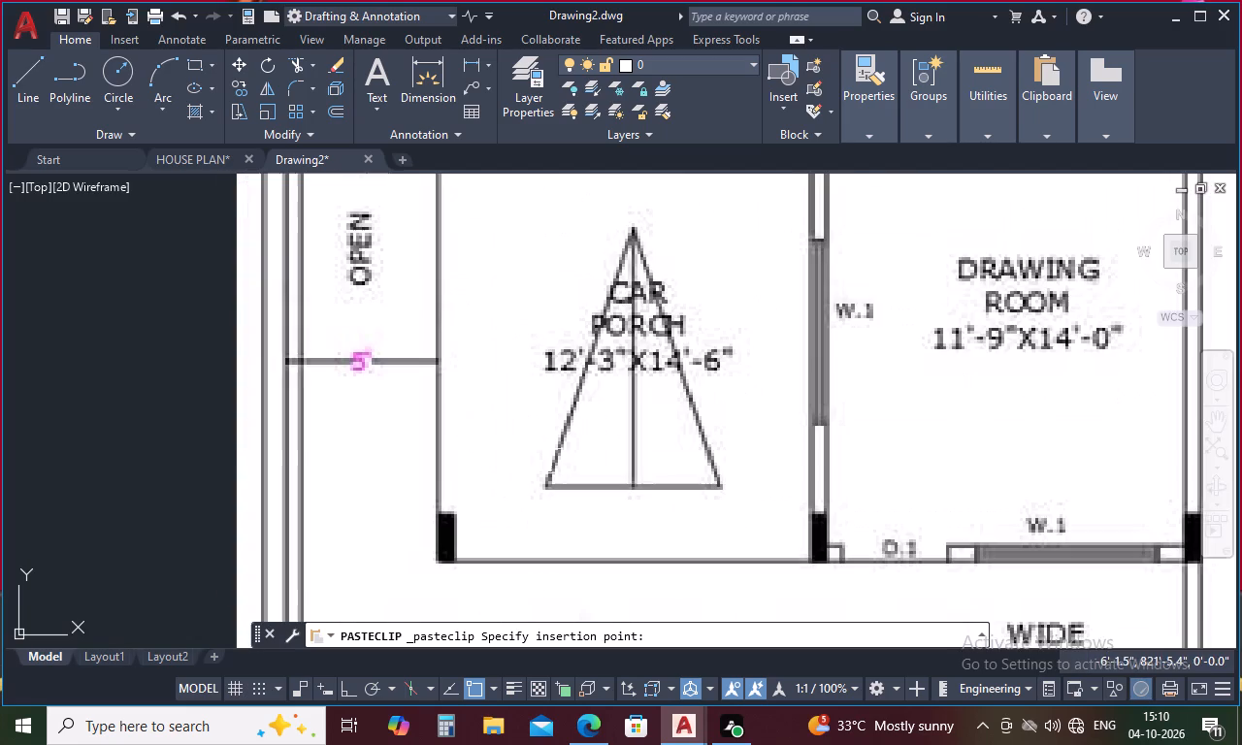
pyautogui.scroll(-3, 520, 470)
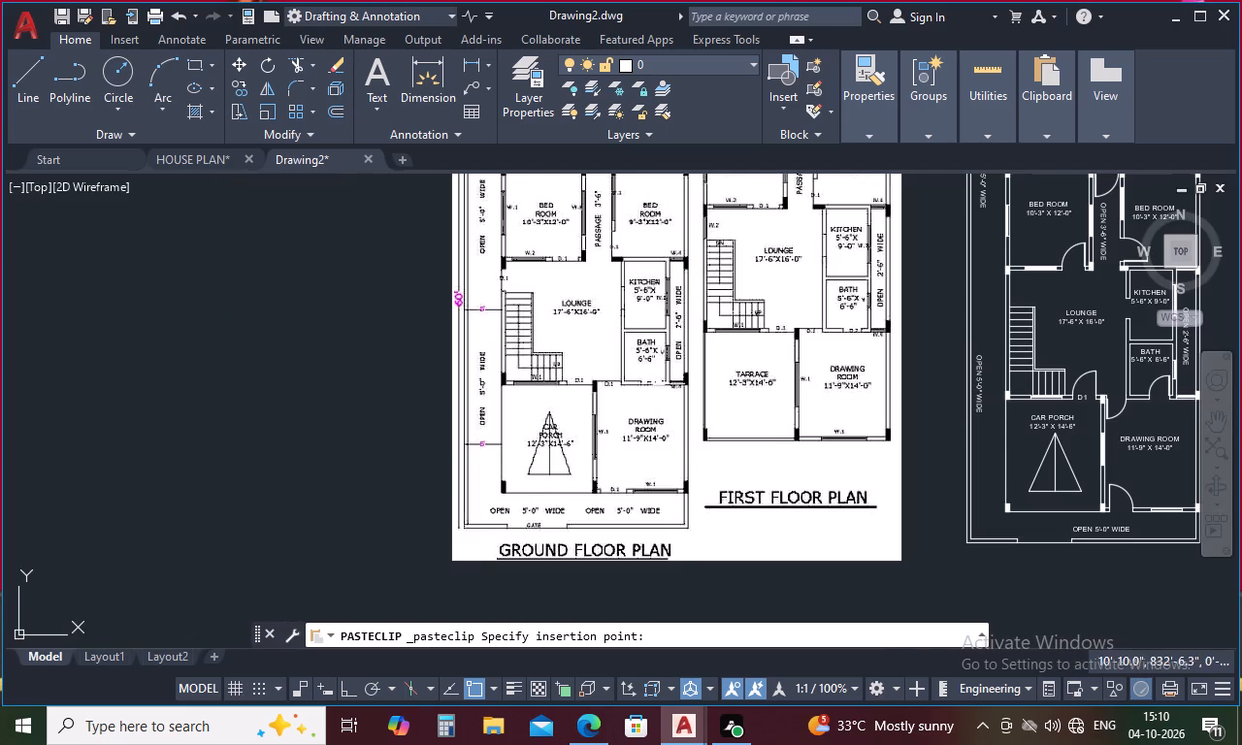
pyautogui.scroll(-2, 653, 384)
pyautogui.scroll(3, 850, 436)
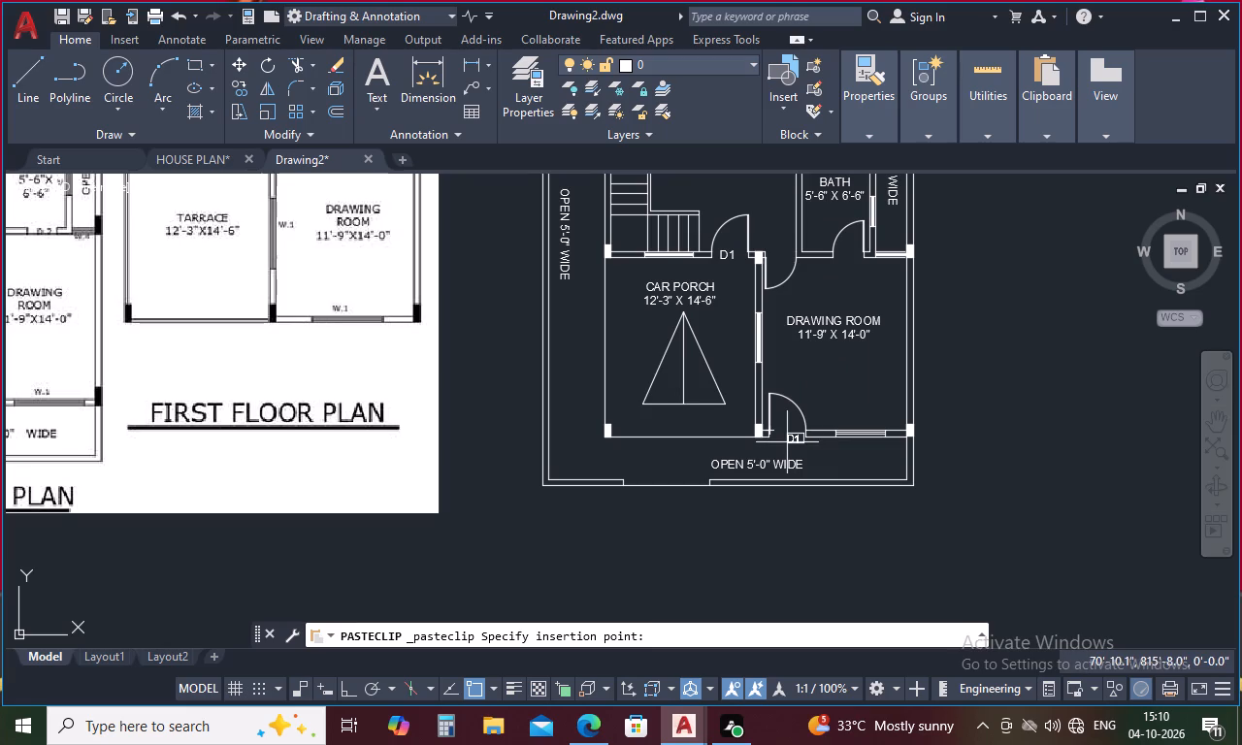
pyautogui.click(781, 438)
pyautogui.press('space')
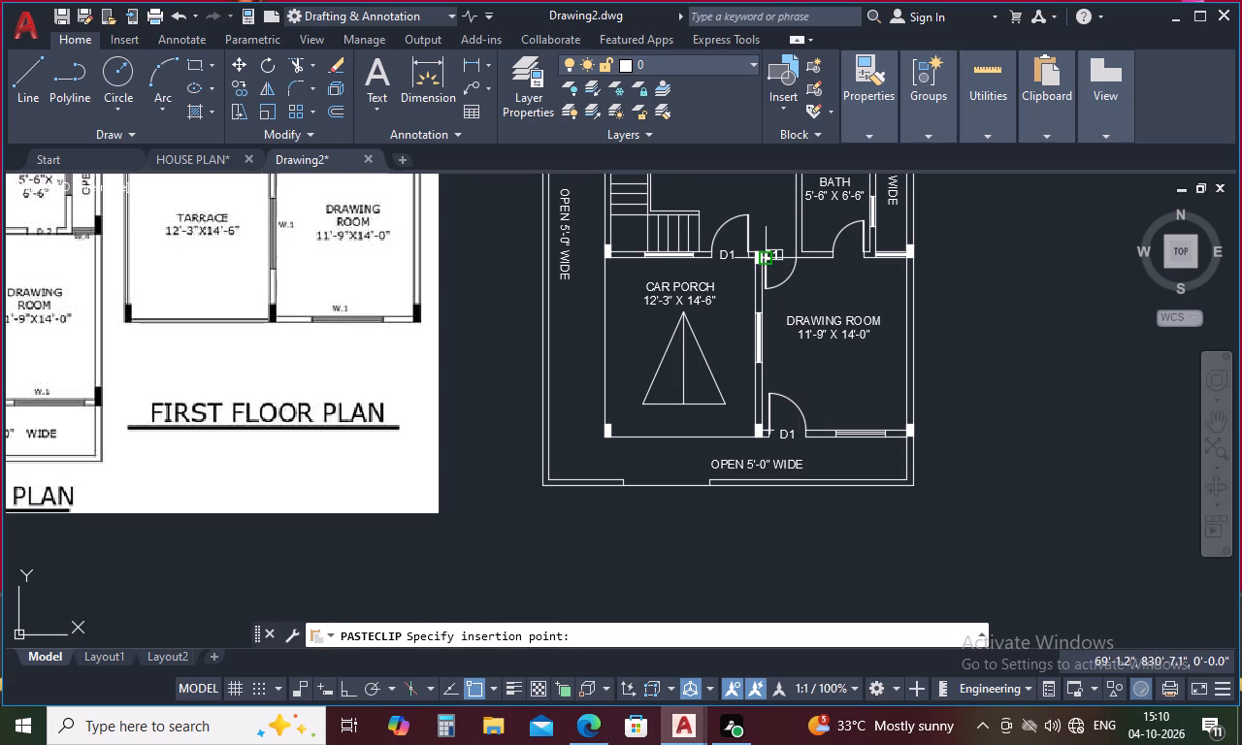
pyautogui.scroll(4, 775, 255)
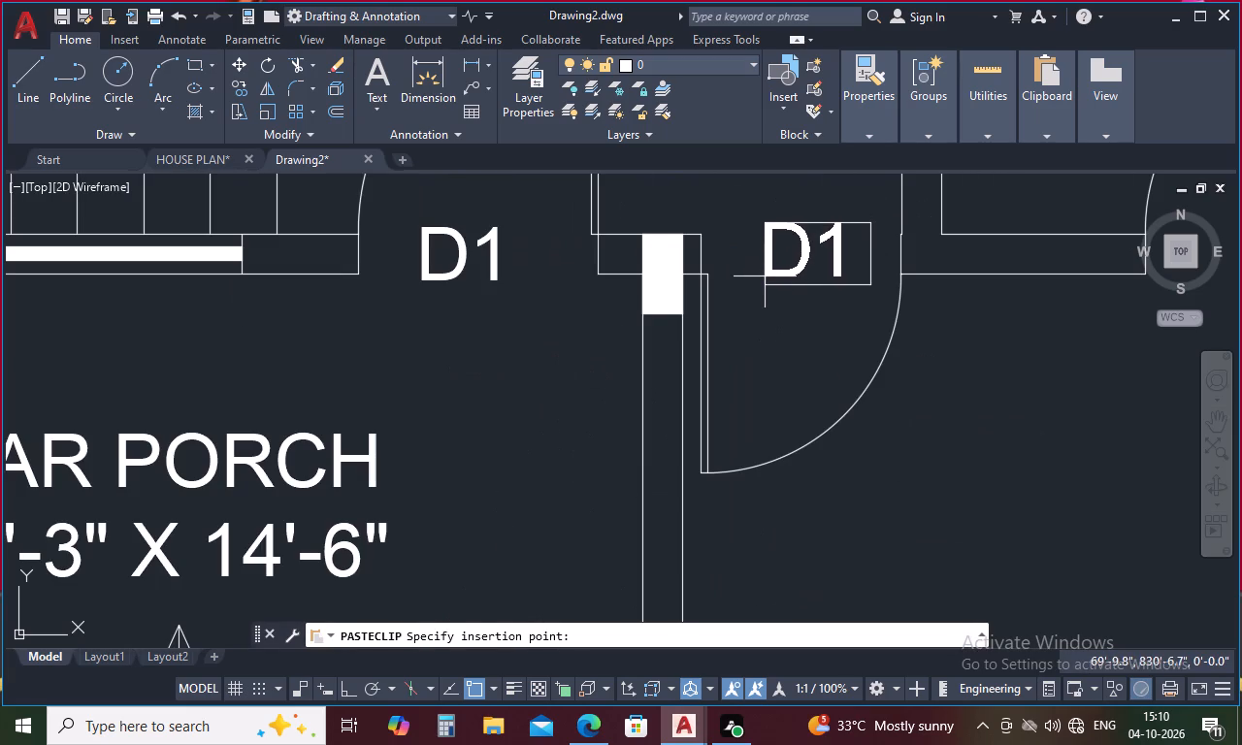
pyautogui.click(761, 281)
# Paste the D1 label at the two bedroom doors near the lounge and passage.
pyautogui.press('space')
pyautogui.scroll(-4, 767, 366)
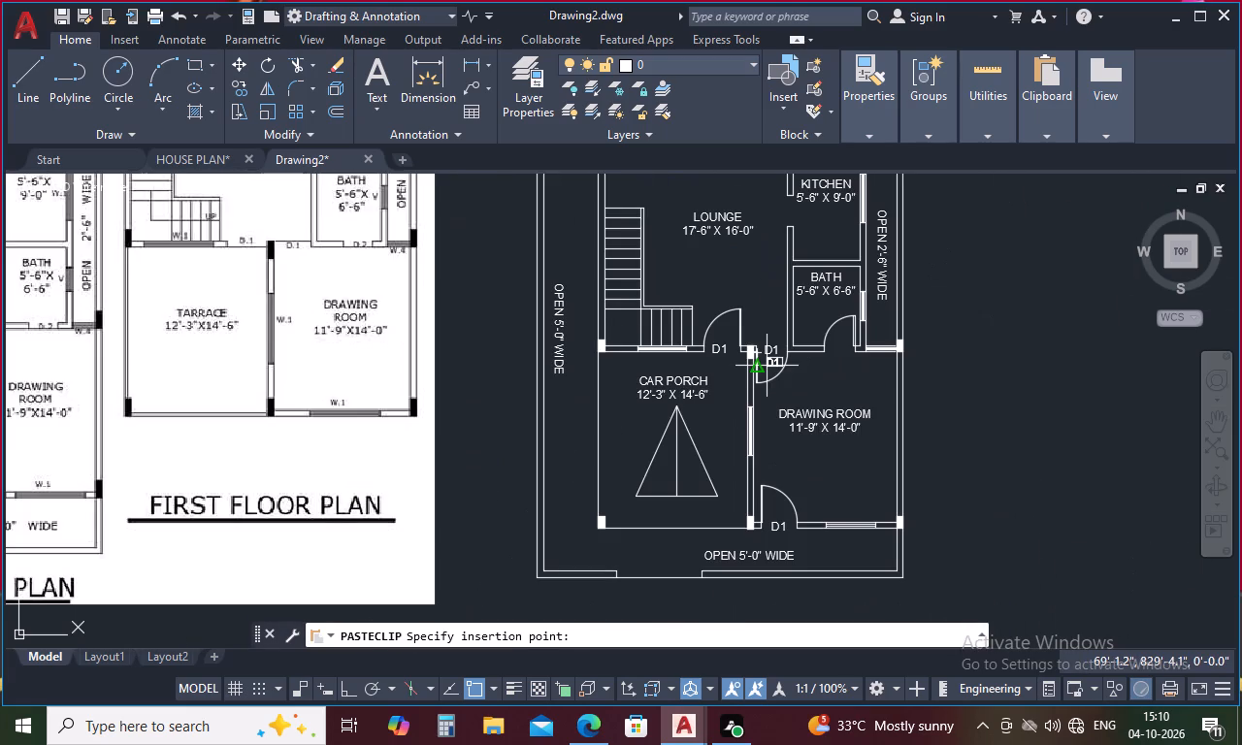
pyautogui.scroll(-2, 767, 366)
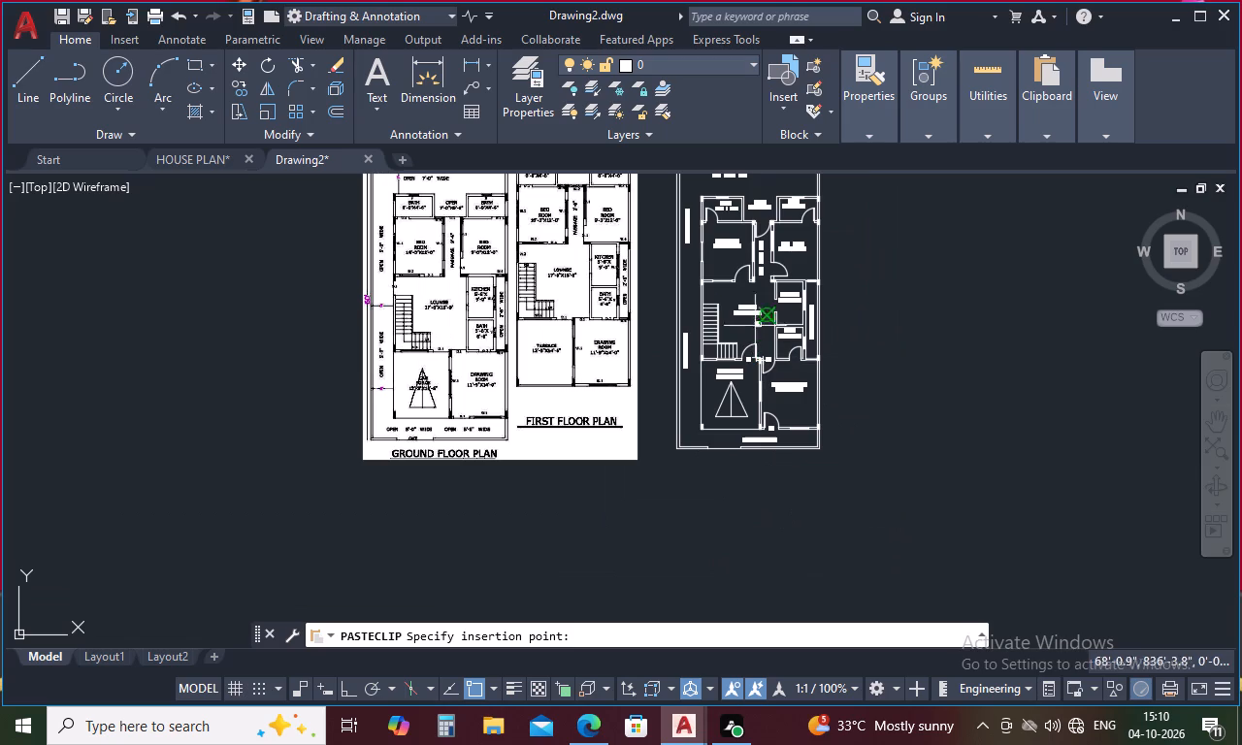
pyautogui.scroll(3, 739, 251)
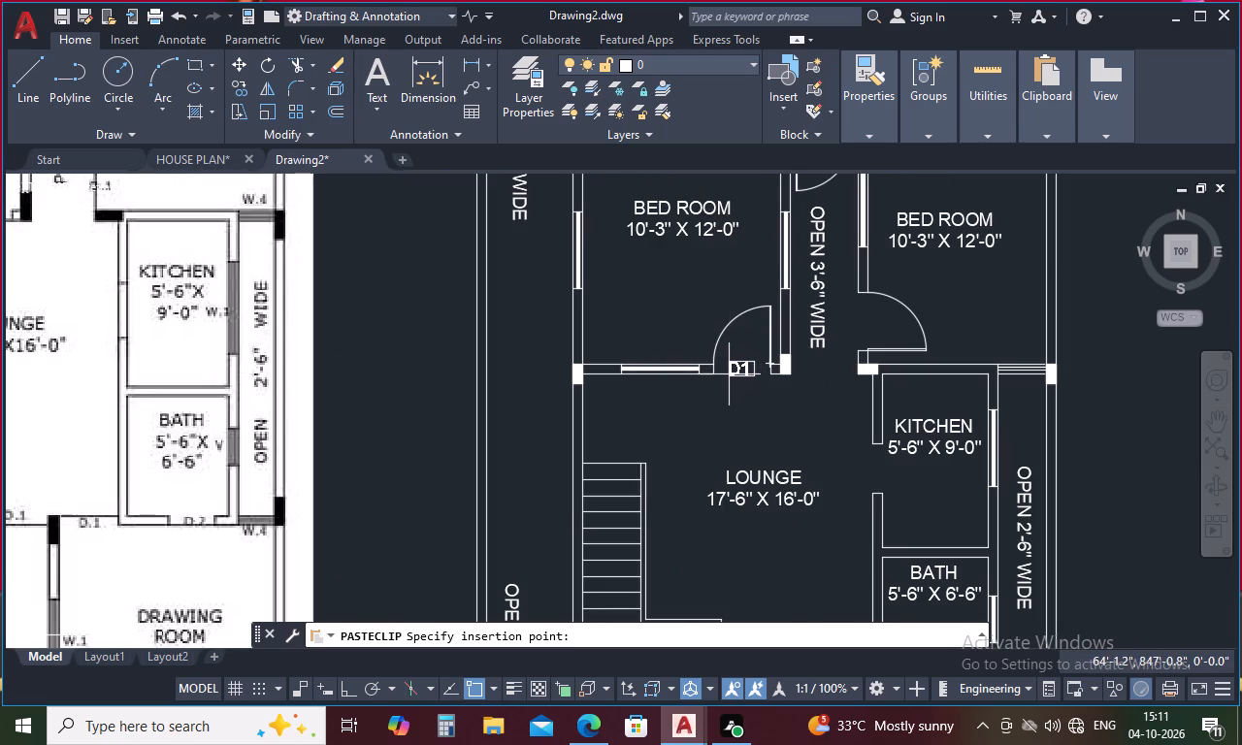
pyautogui.click(729, 374)
pyautogui.press('space')
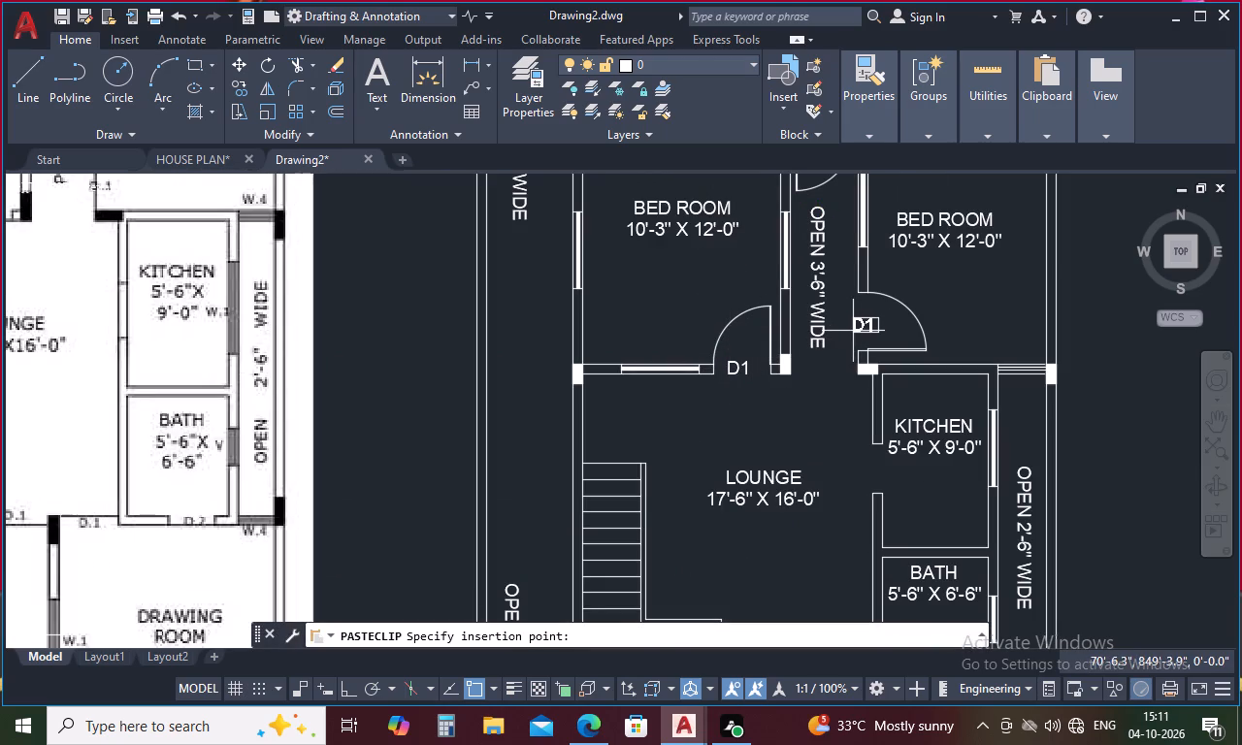
pyautogui.click(856, 331)
# Paste a copy of the D1 label in the door opening of the 5'-6" X 6'-6" bath.
pyautogui.scroll(-2, 697, 283)
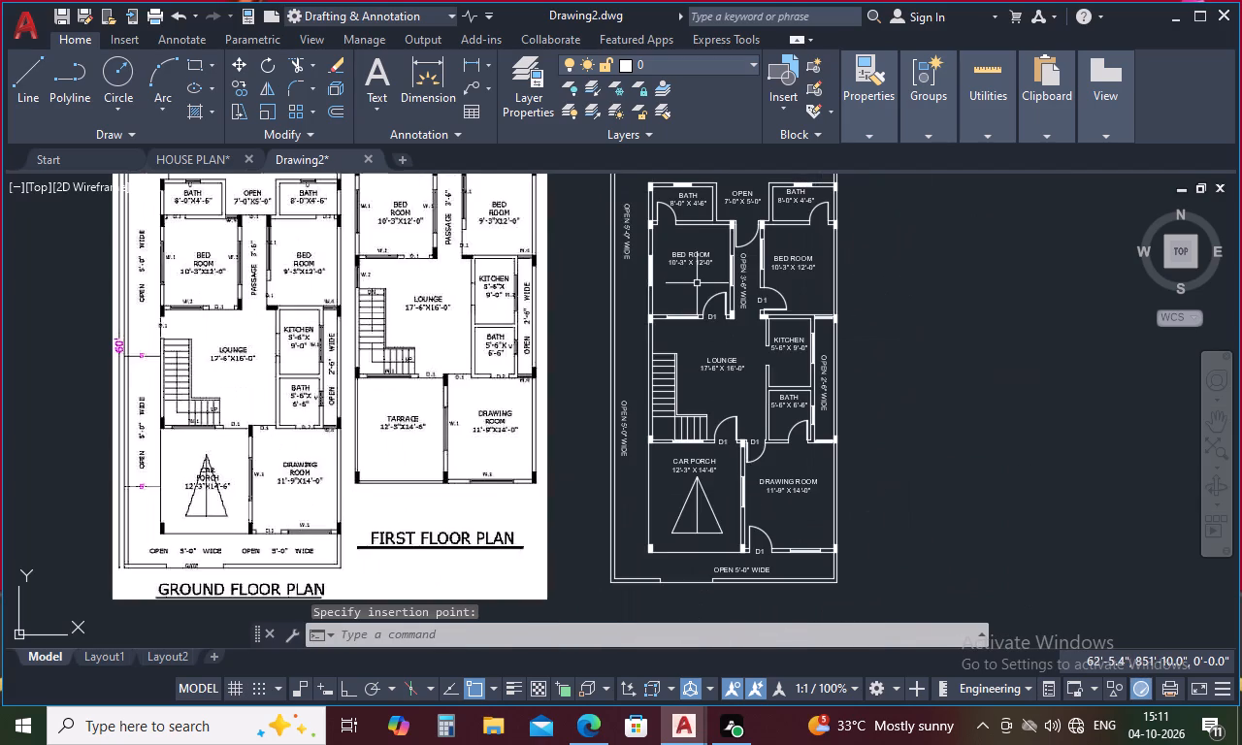
pyautogui.scroll(4, 803, 441)
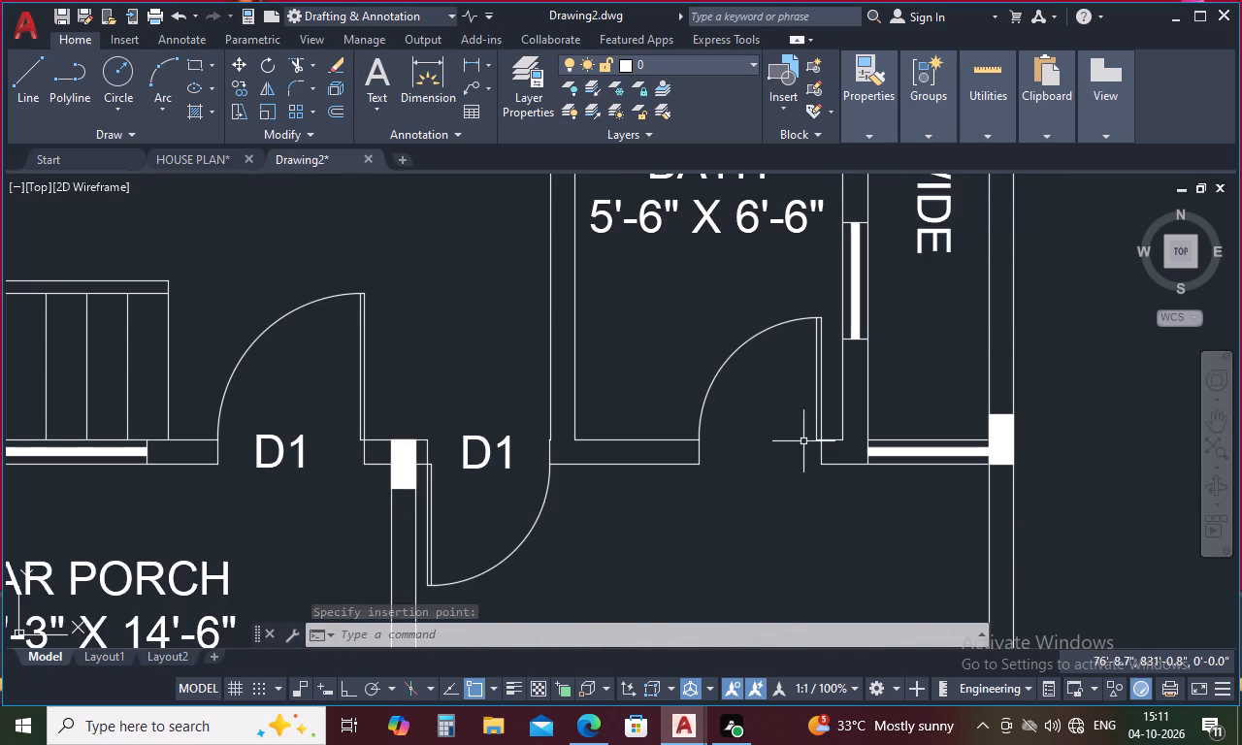
pyautogui.press('space')
pyautogui.click(740, 468)
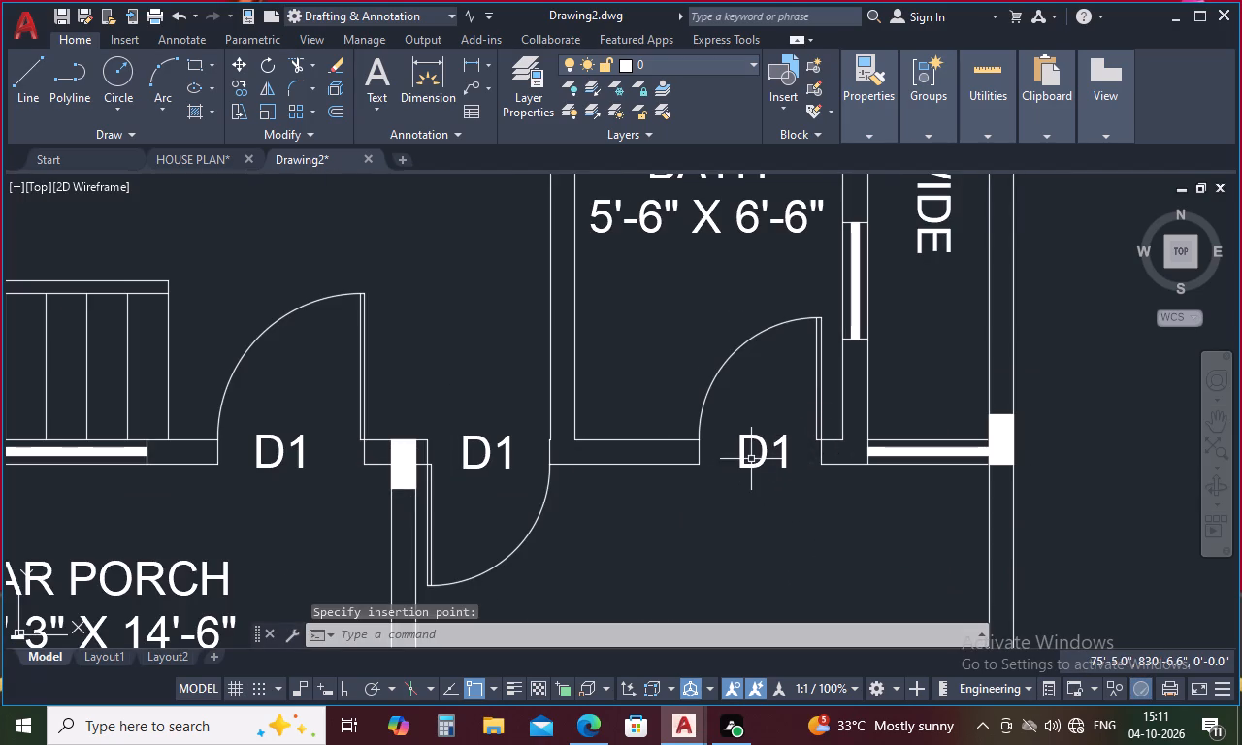
# Change the door label at the 5'-6" X 6'-6" bath to D2.
pyautogui.doubleClick(766, 448)
pyautogui.click(798, 445)
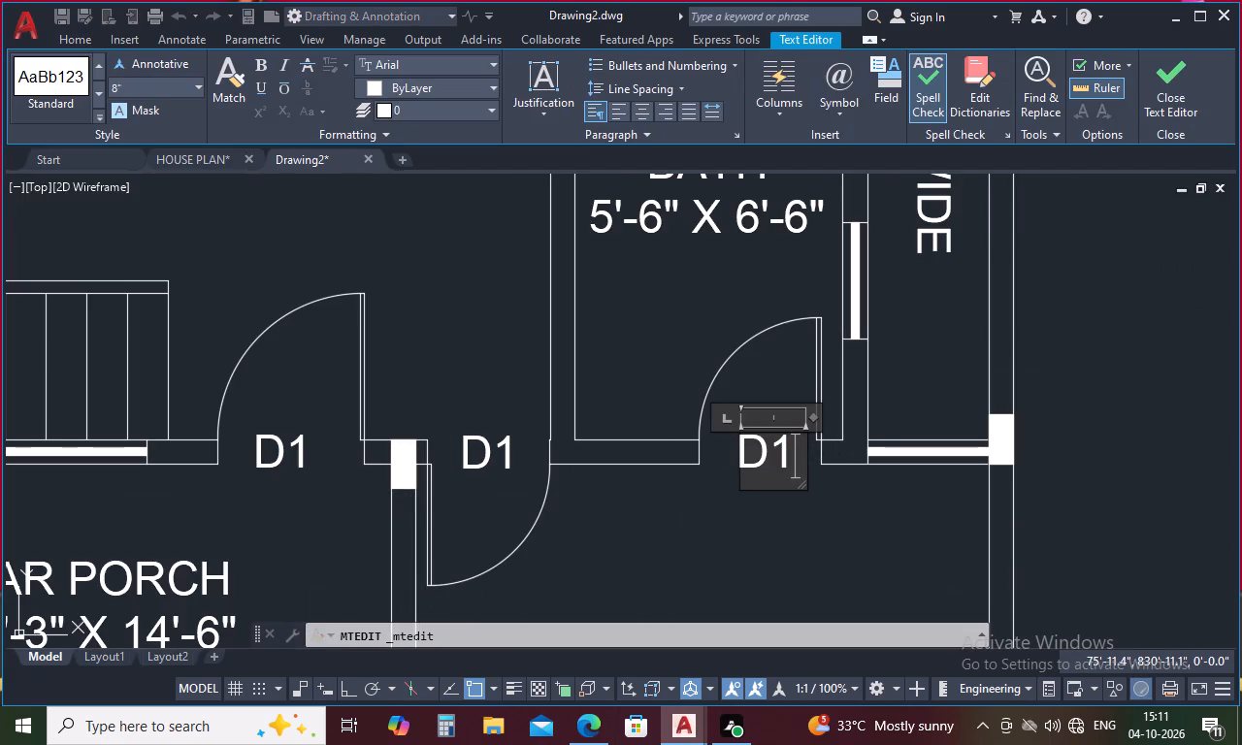
pyautogui.press('BackSpace')
pyautogui.press('2')
pyautogui.click(747, 513)
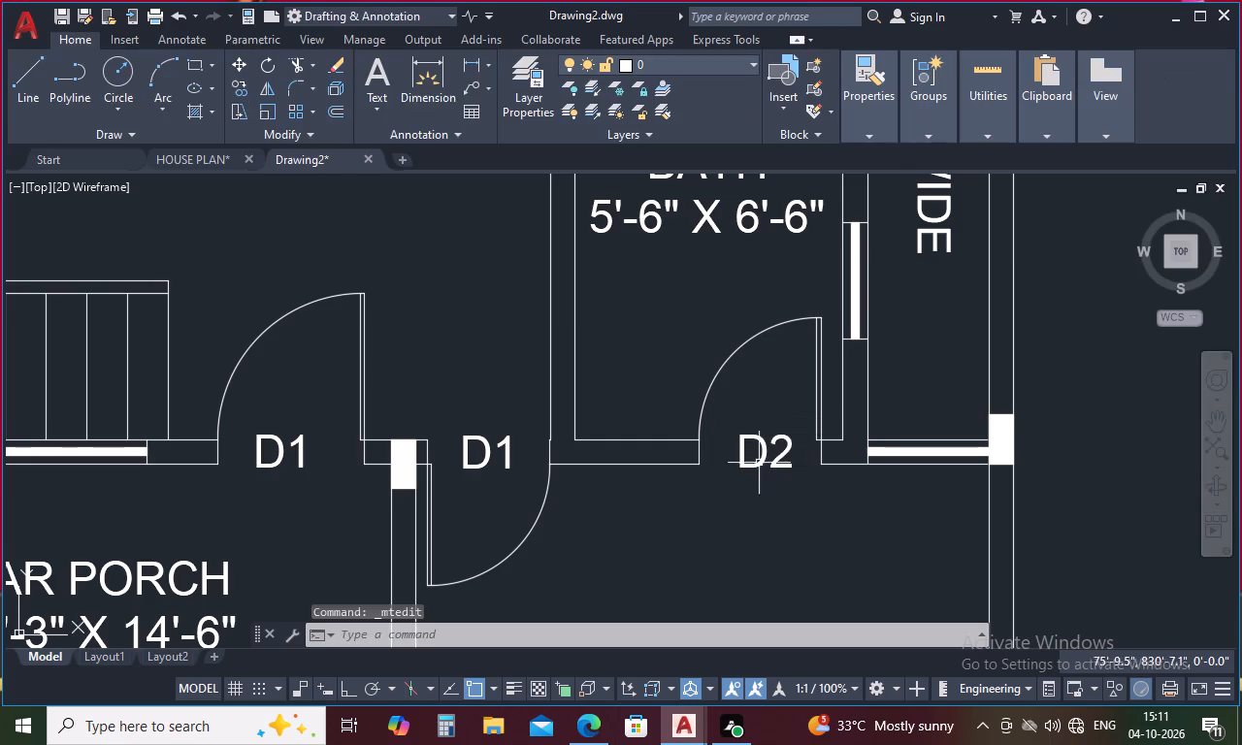
# Copy the D2 label to the door openings of the two 8'-0" X 4'-6" baths.
pyautogui.click(766, 445)
pyautogui.hotkey('ctrl', 'c')
pyautogui.press('v')
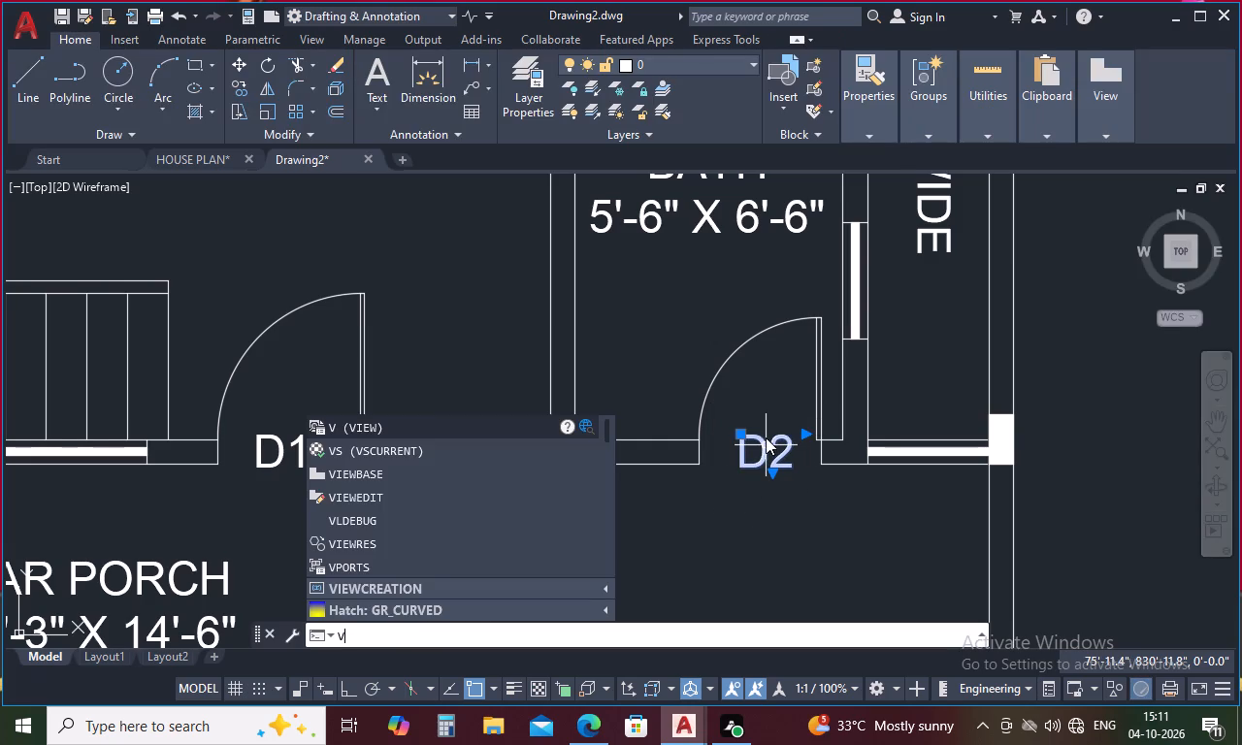
pyautogui.press('Escape')
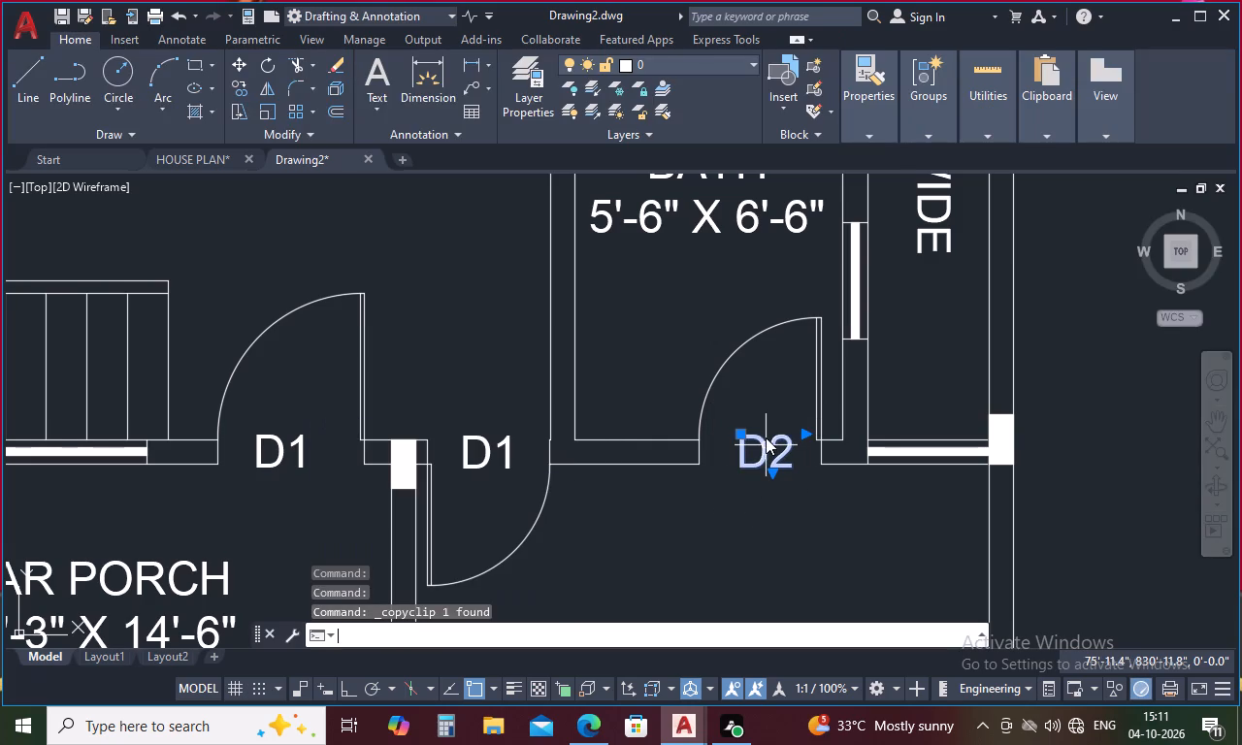
pyautogui.hotkey('ctrl', 'v')
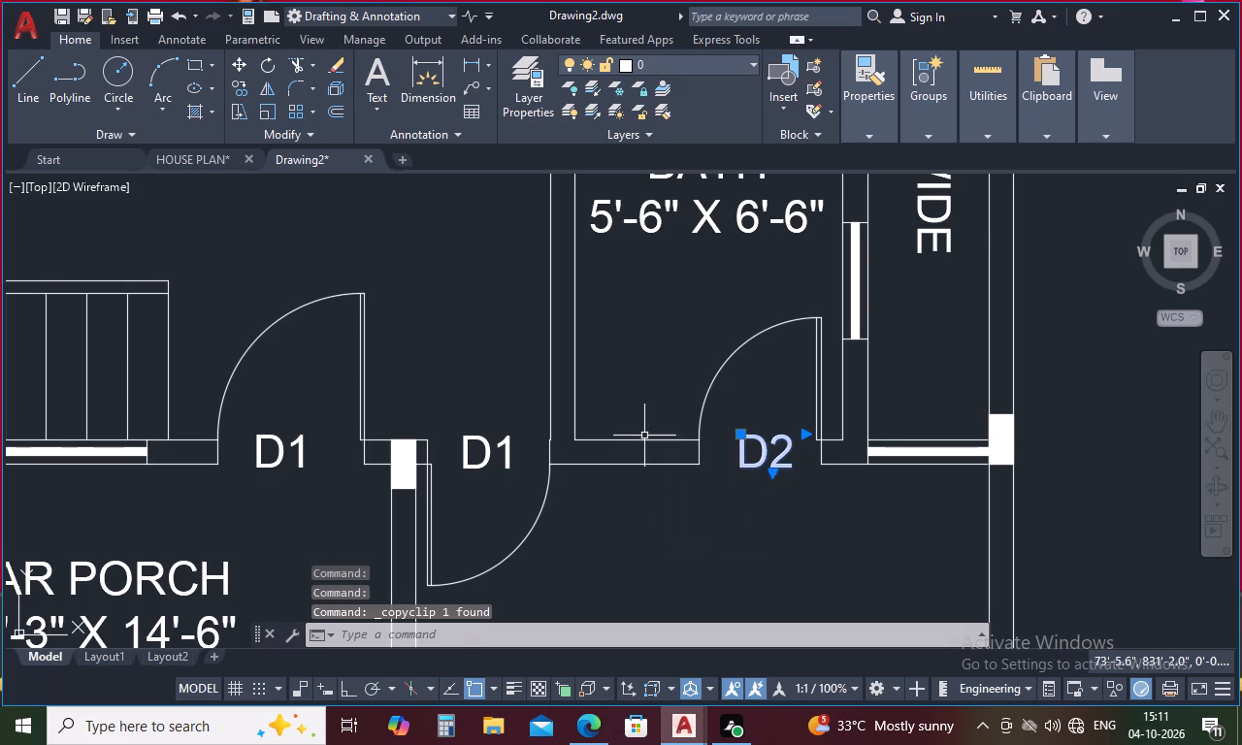
pyautogui.hotkey('ctrl', 'v')
pyautogui.scroll(-6, 785, 440)
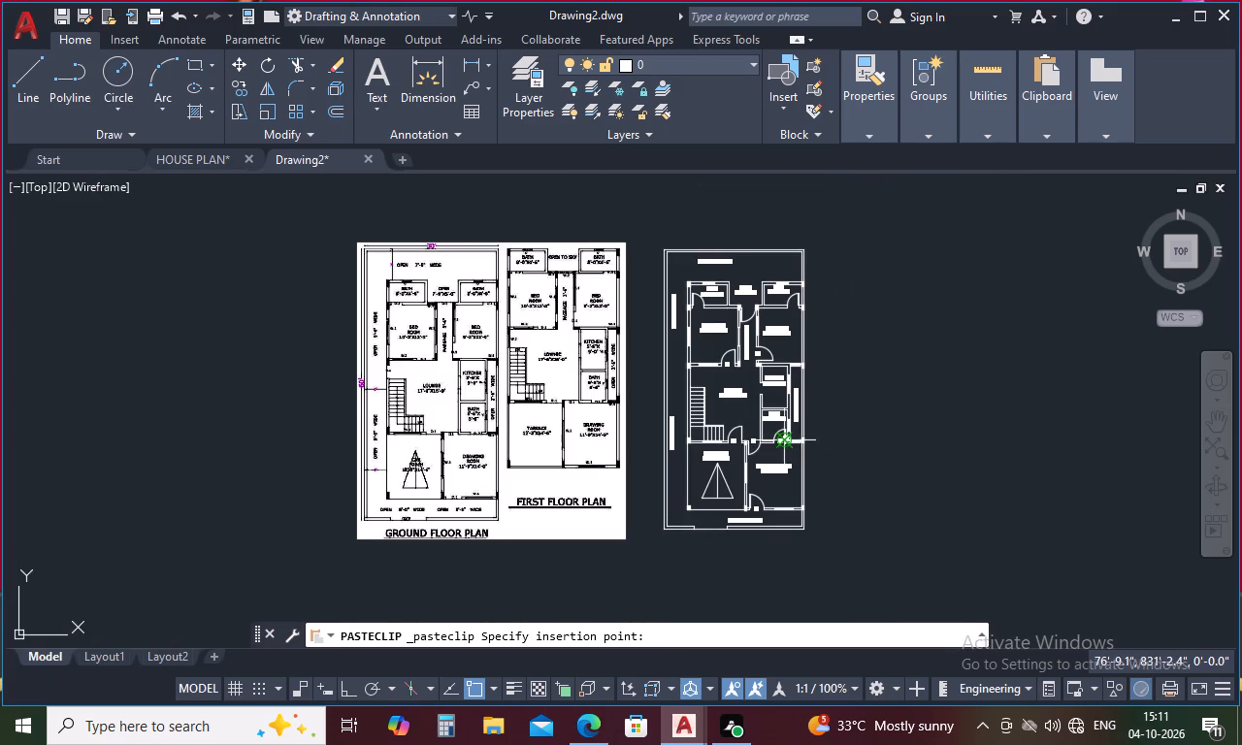
pyautogui.scroll(4, 700, 302)
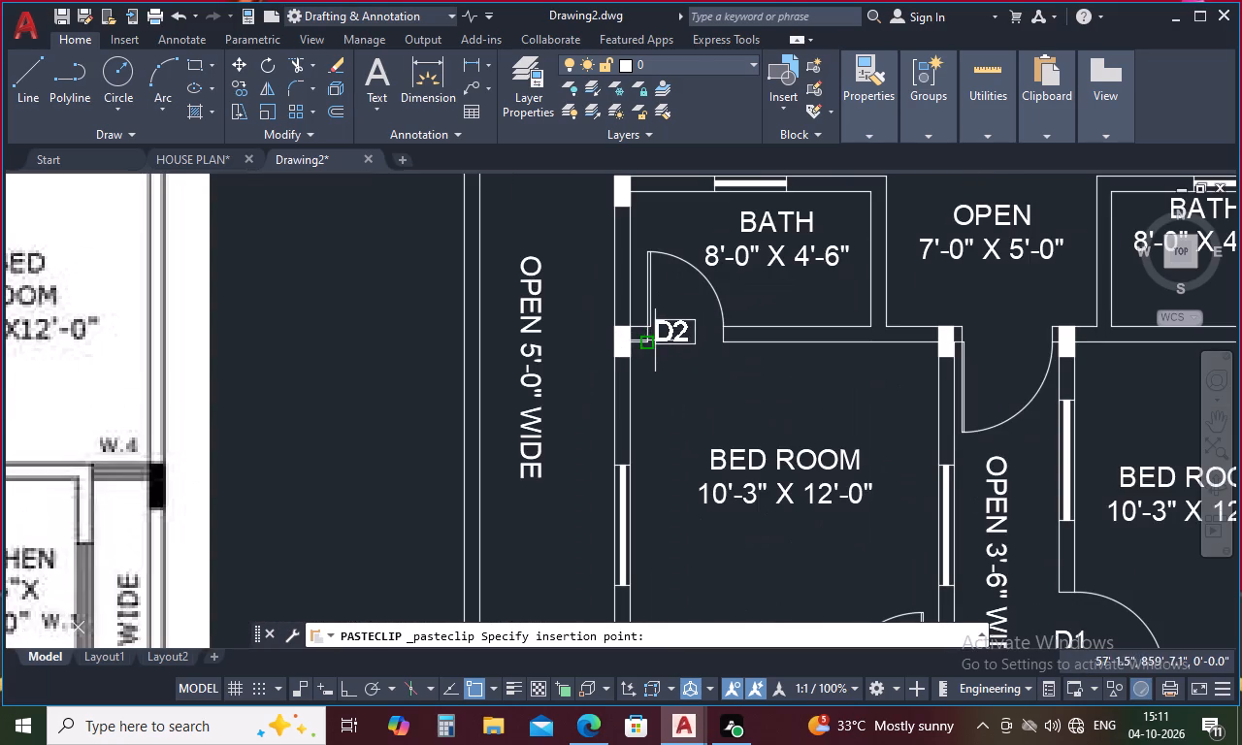
pyautogui.click(669, 340)
pyautogui.press('space')
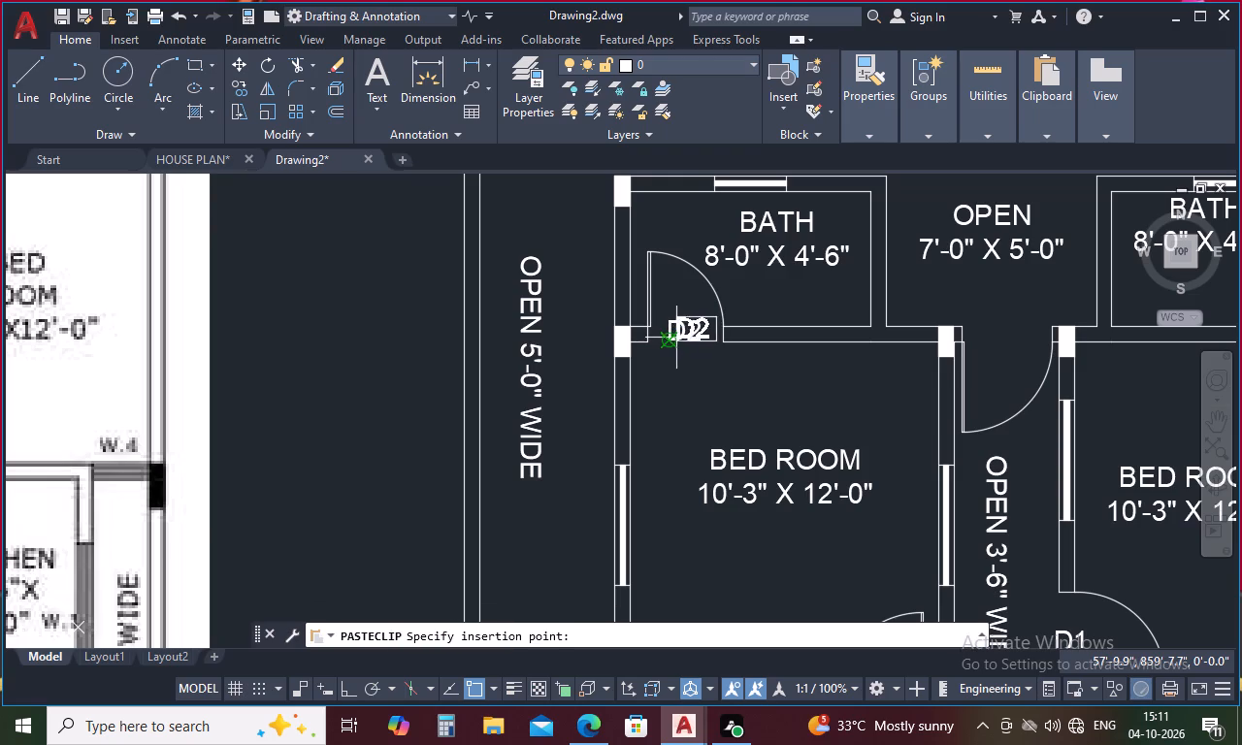
pyautogui.scroll(-3, 668, 344)
pyautogui.scroll(3, 818, 341)
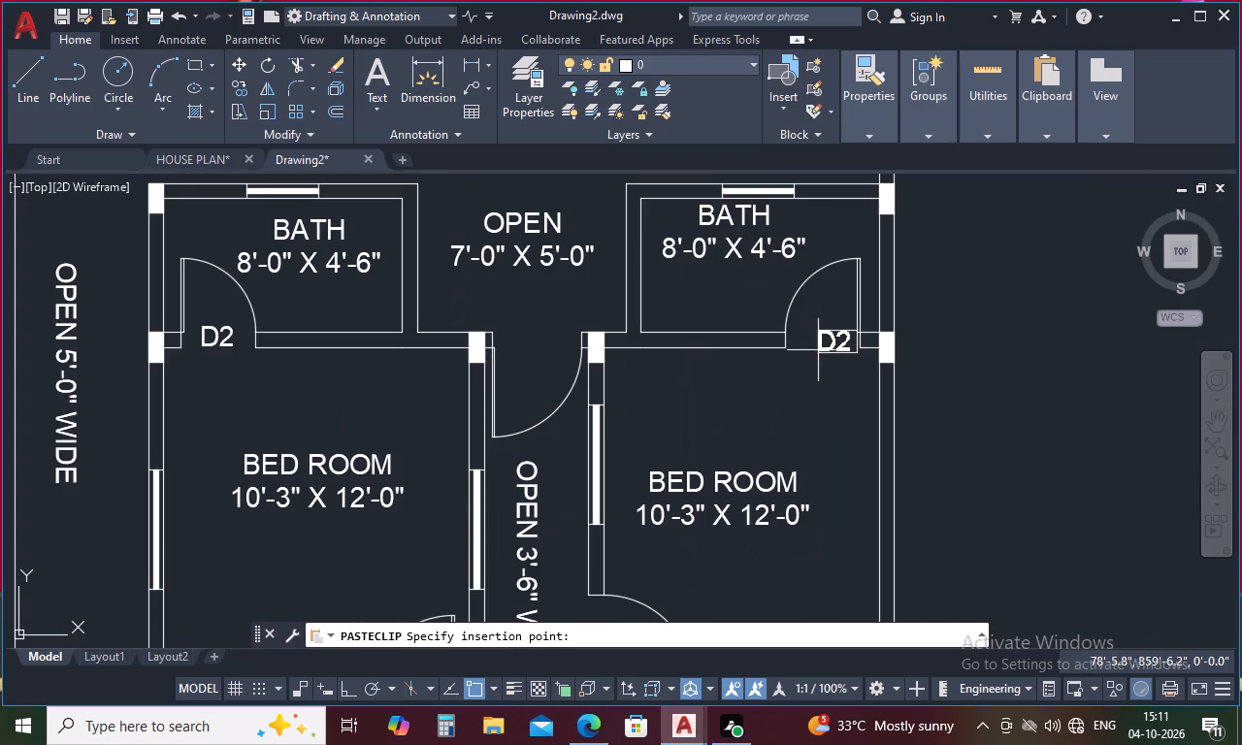
pyautogui.click(809, 351)
pyautogui.scroll(-2, 808, 304)
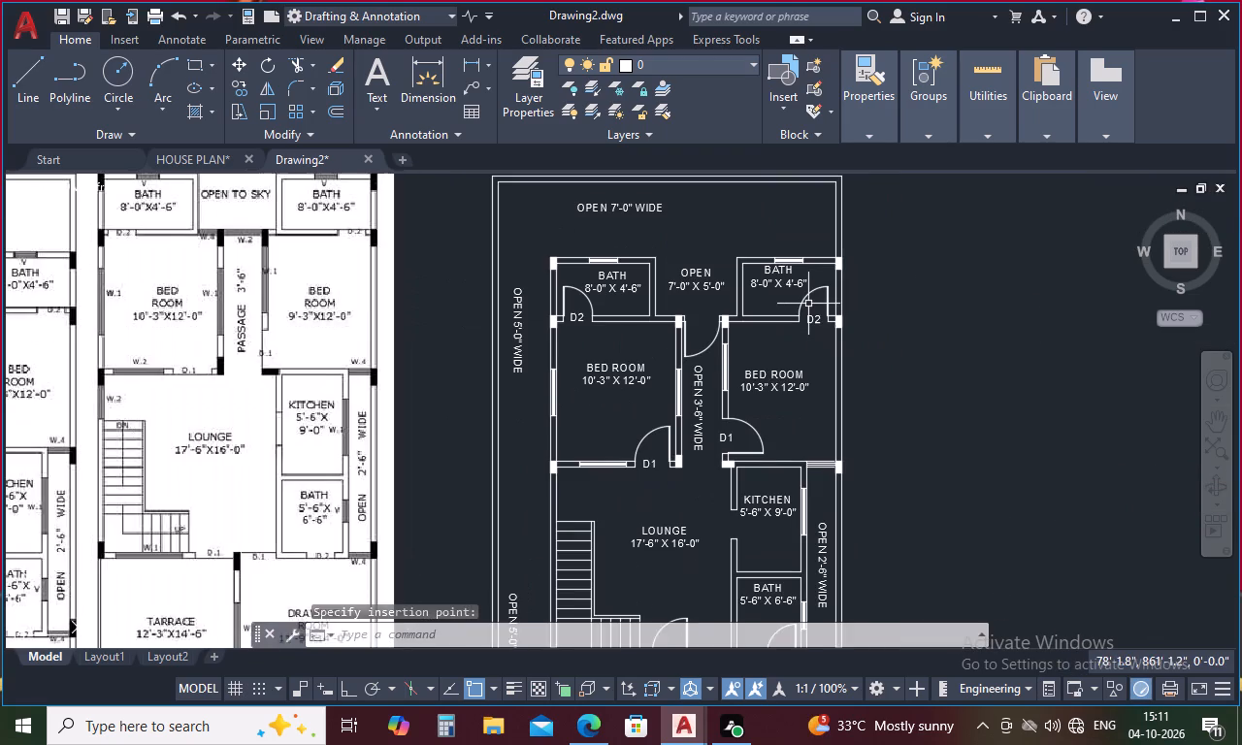
# Paste the label at the door between the 7'-0" X 5'-0" open area and the 3'-6" passage, and change its text to D1.
pyautogui.press('space')
pyautogui.scroll(-2, 774, 315)
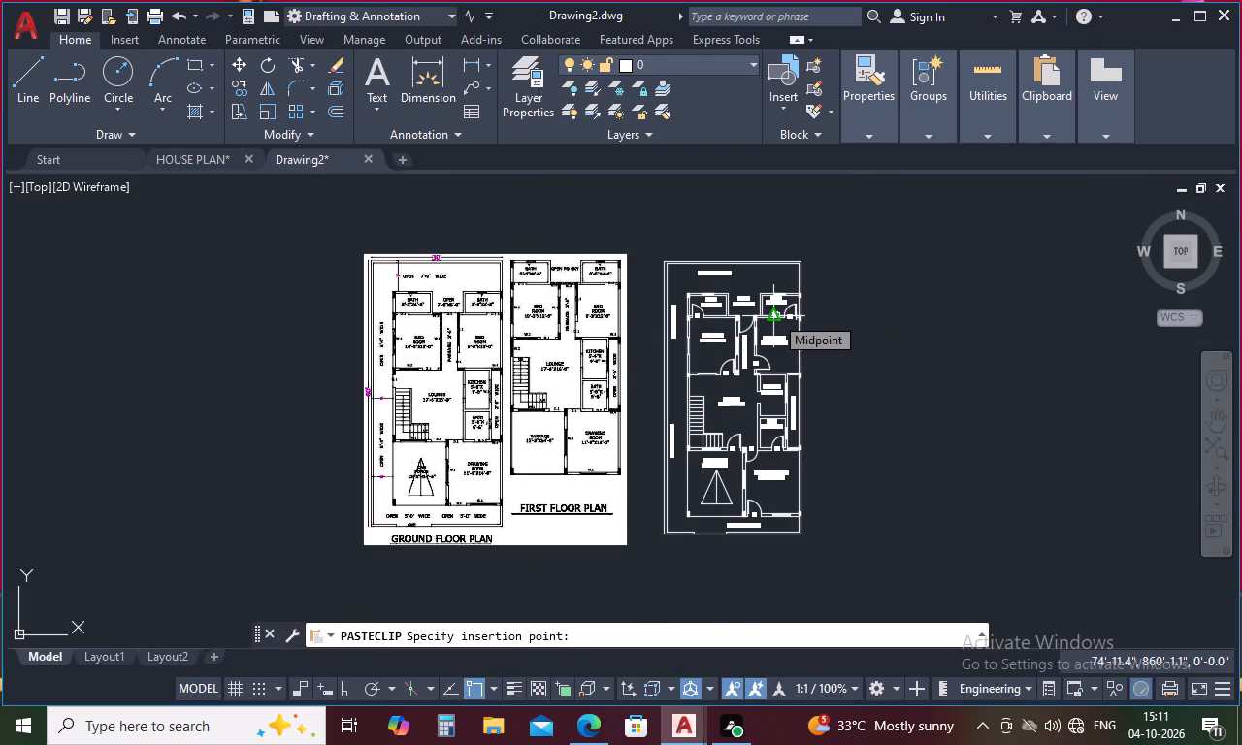
pyautogui.scroll(2, 760, 357)
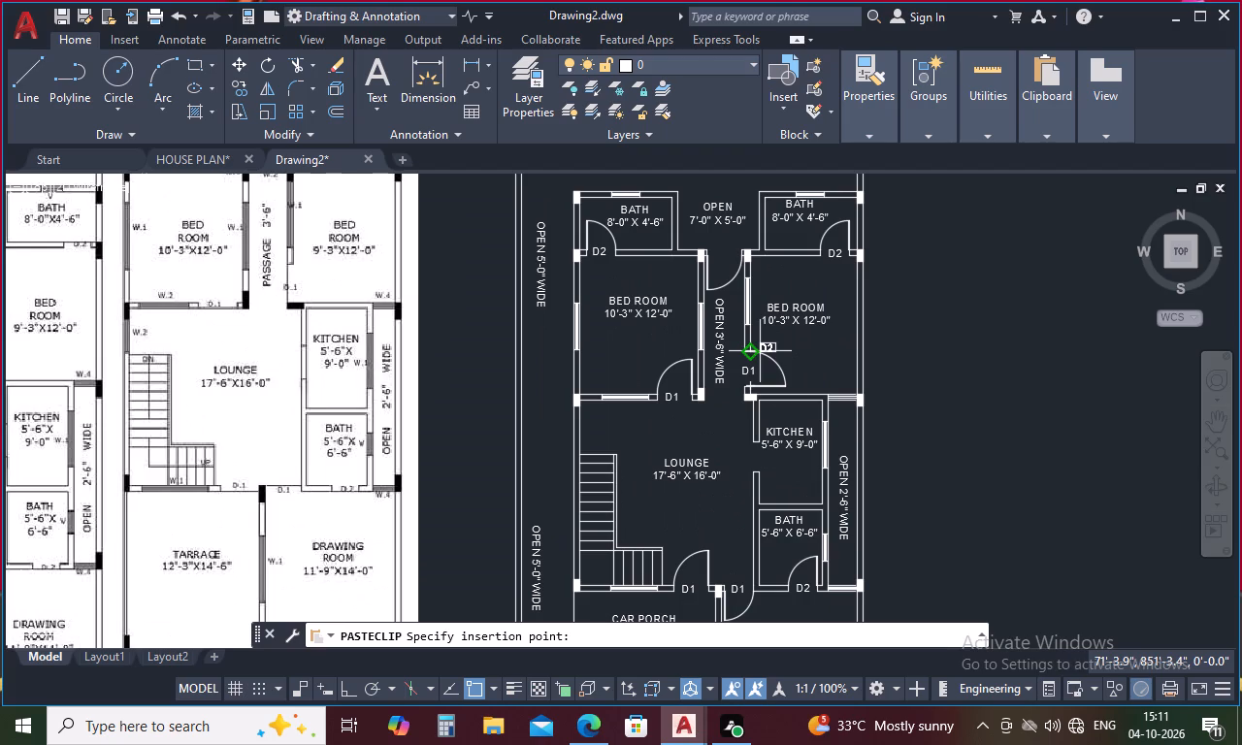
pyautogui.scroll(-1, 760, 351)
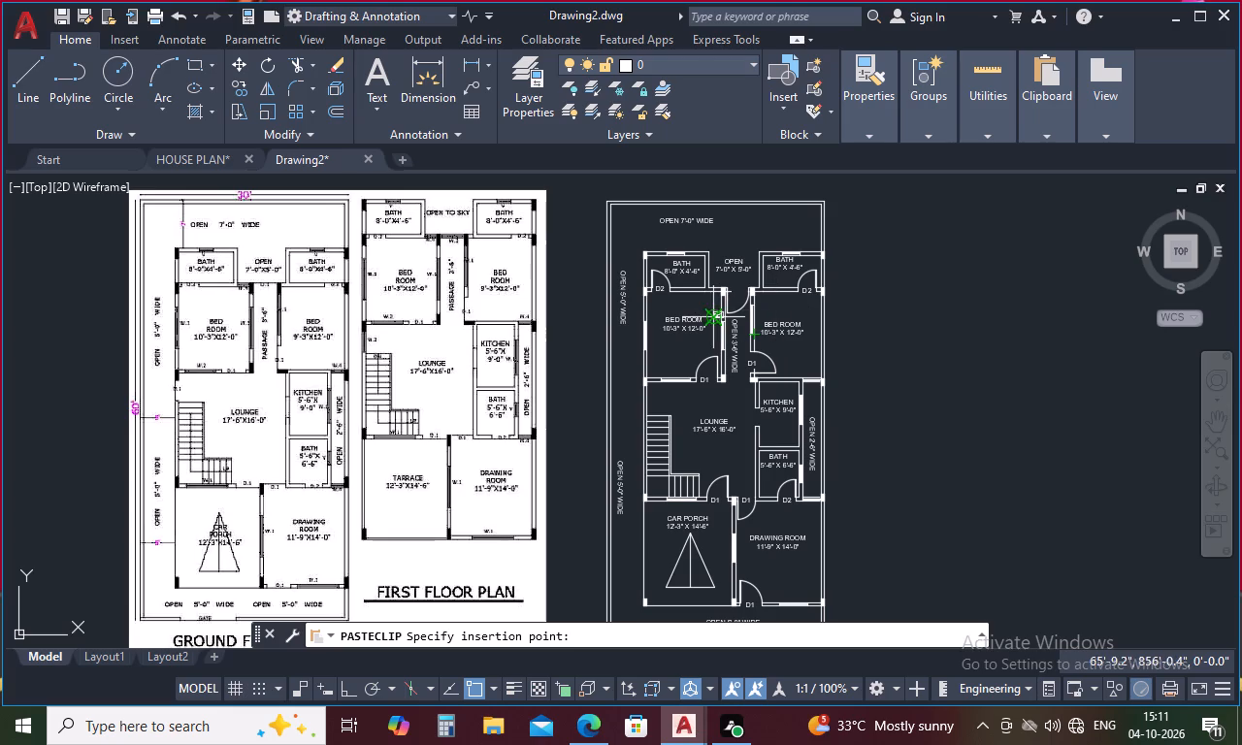
pyautogui.scroll(4, 735, 284)
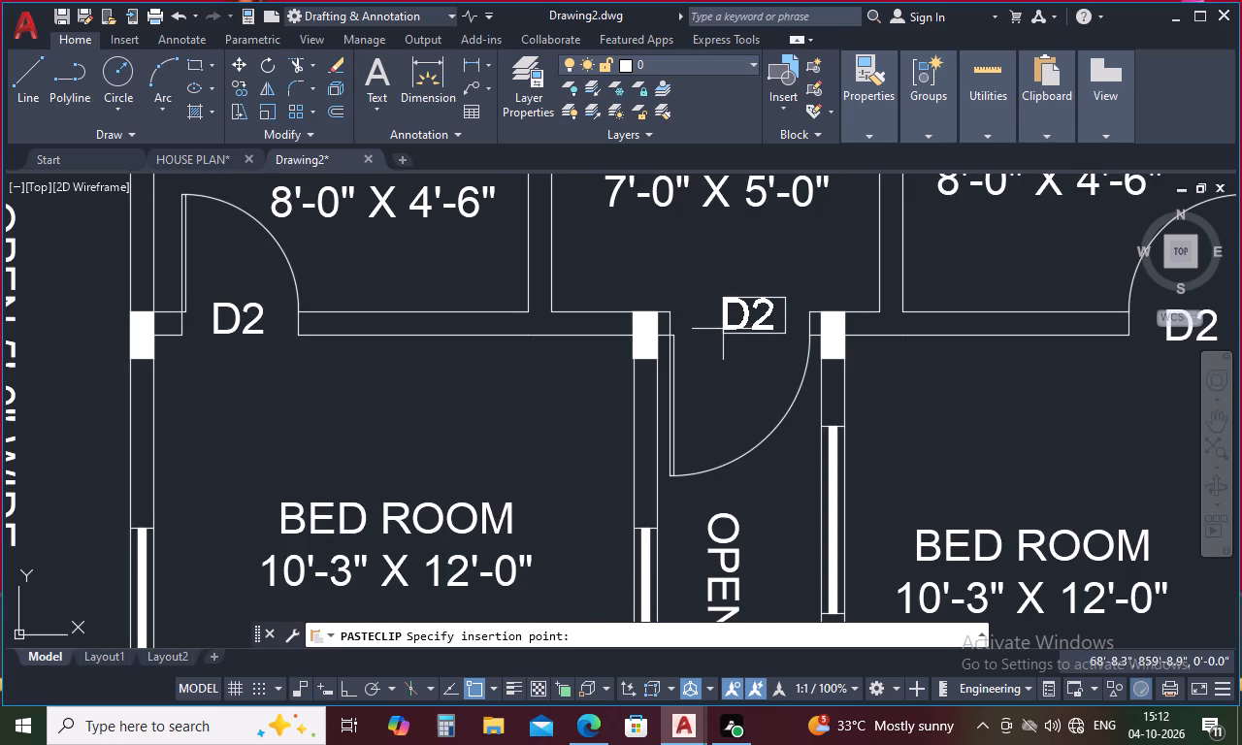
pyautogui.click(714, 340)
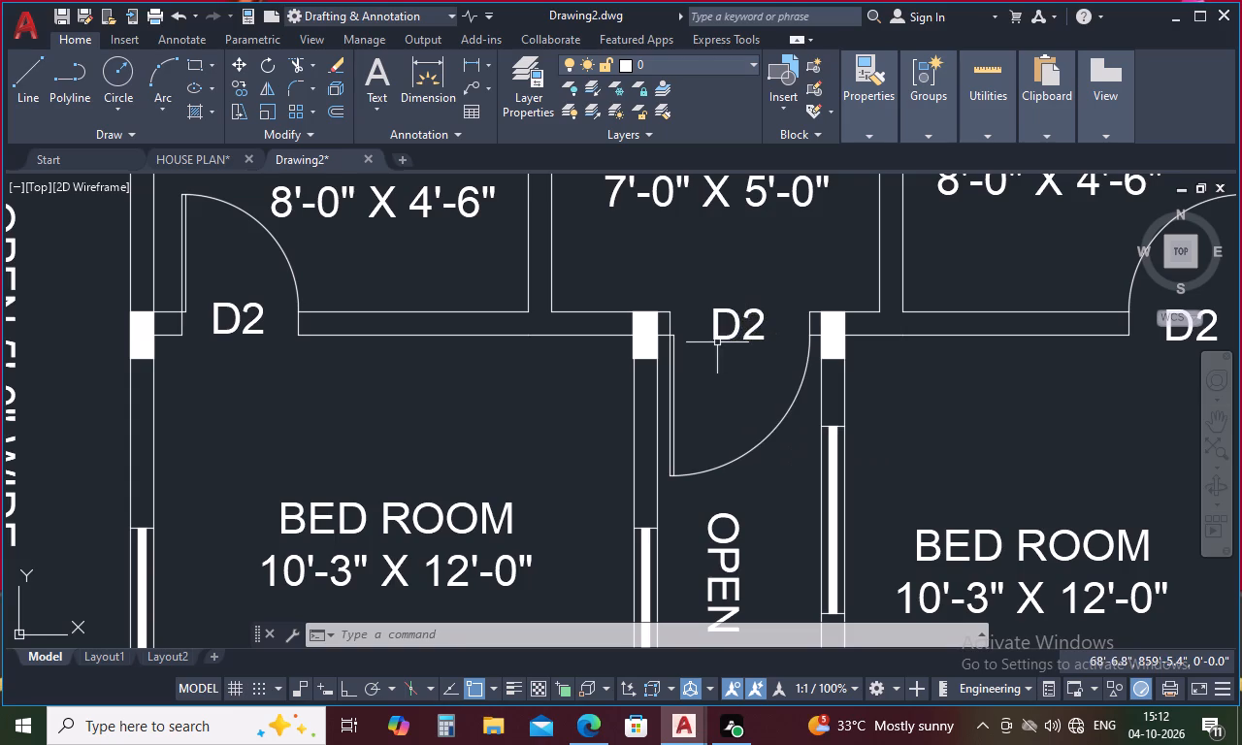
pyautogui.doubleClick(747, 334)
pyautogui.click(768, 331)
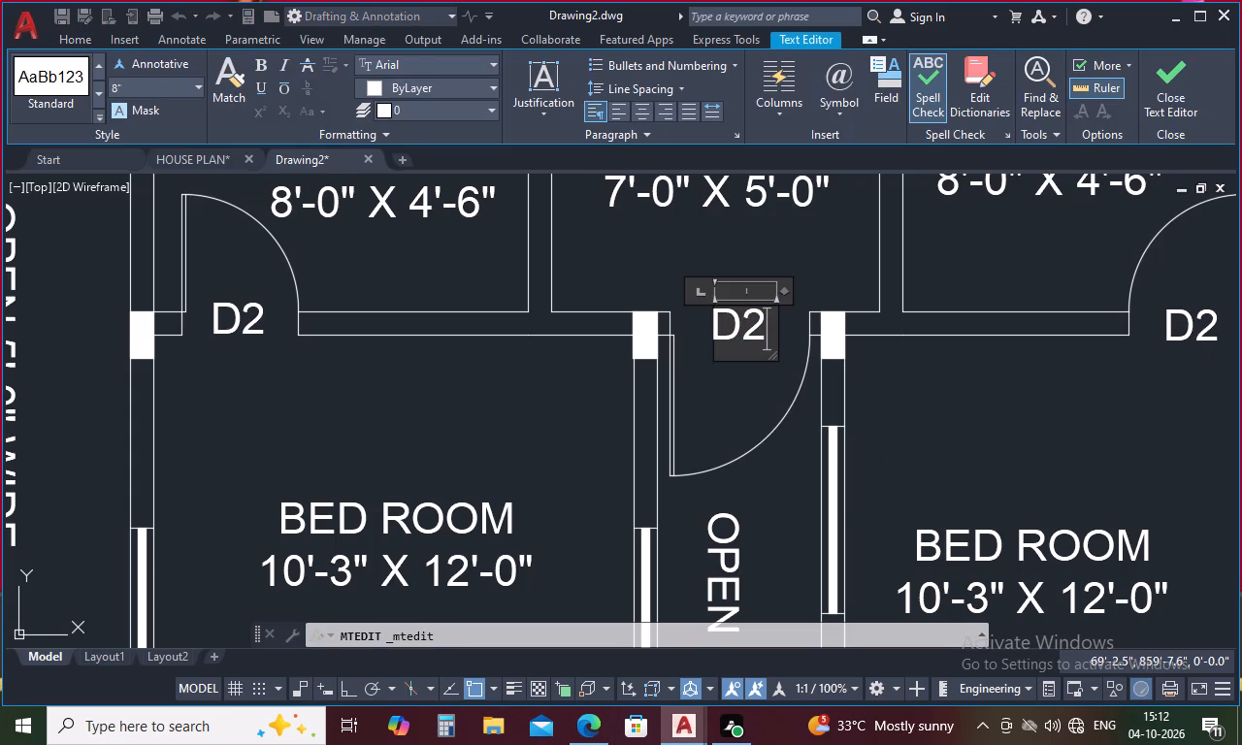
pyautogui.press('BackSpace')
pyautogui.press('1')
pyautogui.click(726, 411)
# Copy the bedroom door near the kitchen, with its jamb lines, to the lounge's outer wall along the 5'-0" wide open strip, just below the corner column.
pyautogui.scroll(-4, 747, 375)
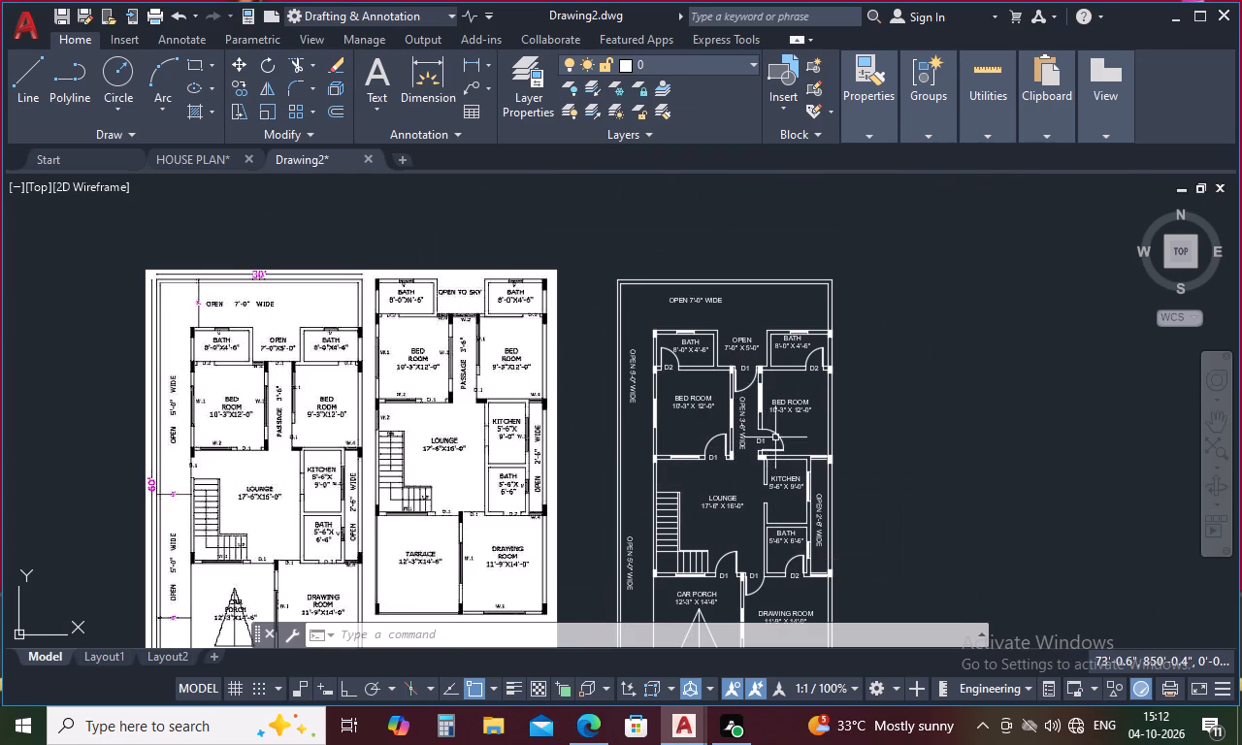
pyautogui.scroll(3, 776, 437)
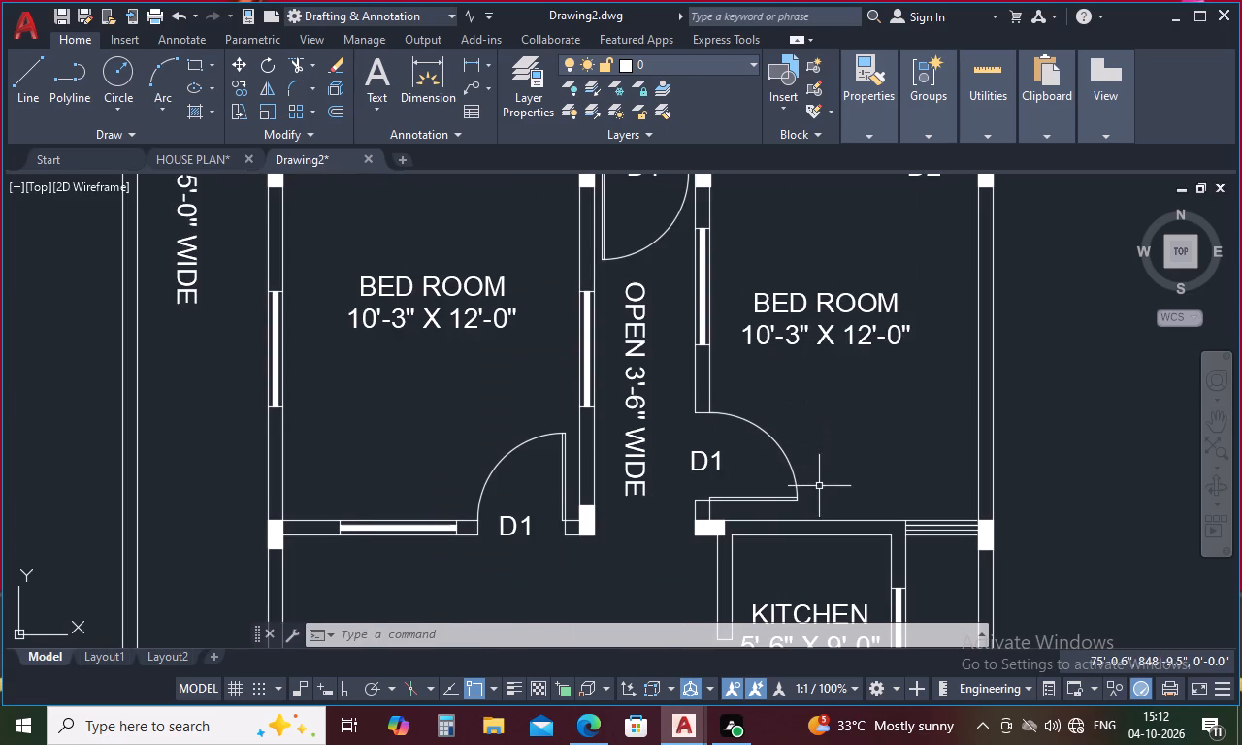
pyautogui.moveTo(819, 486); pyautogui.dragTo(777, 431)
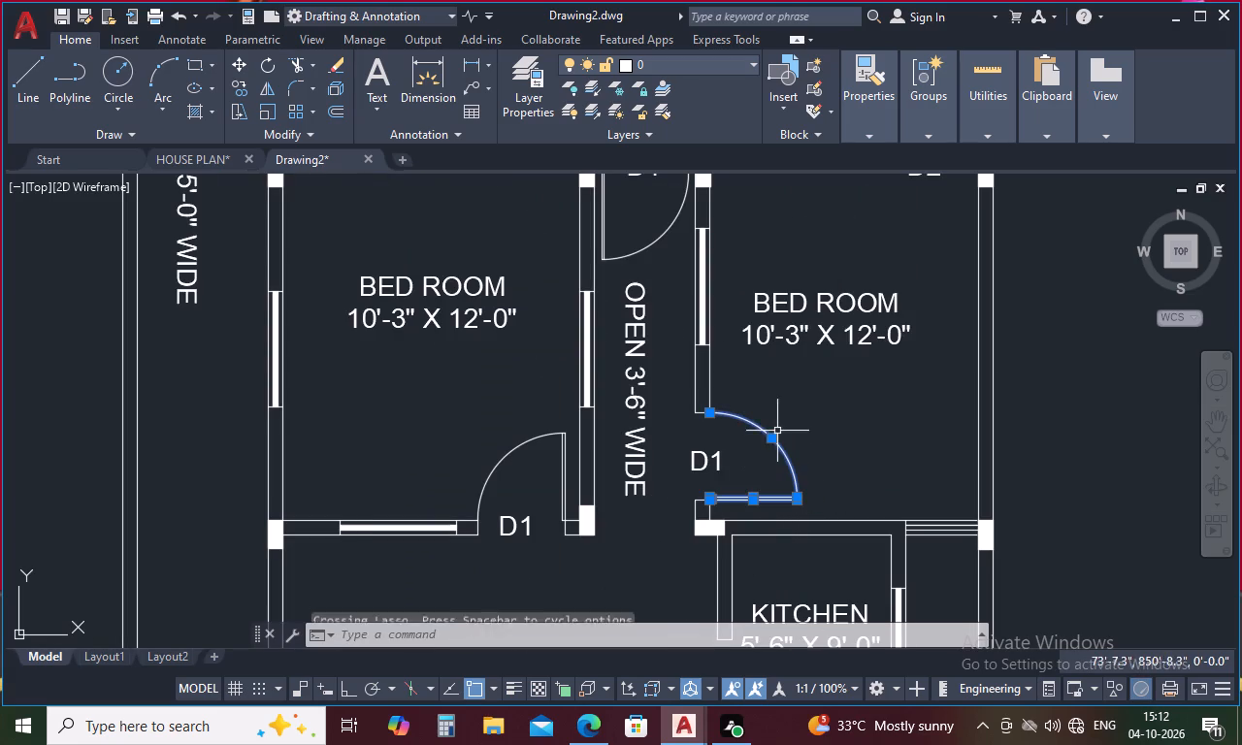
pyautogui.scroll(4, 700, 402)
pyautogui.moveTo(707, 422); pyautogui.dragTo(704, 468)
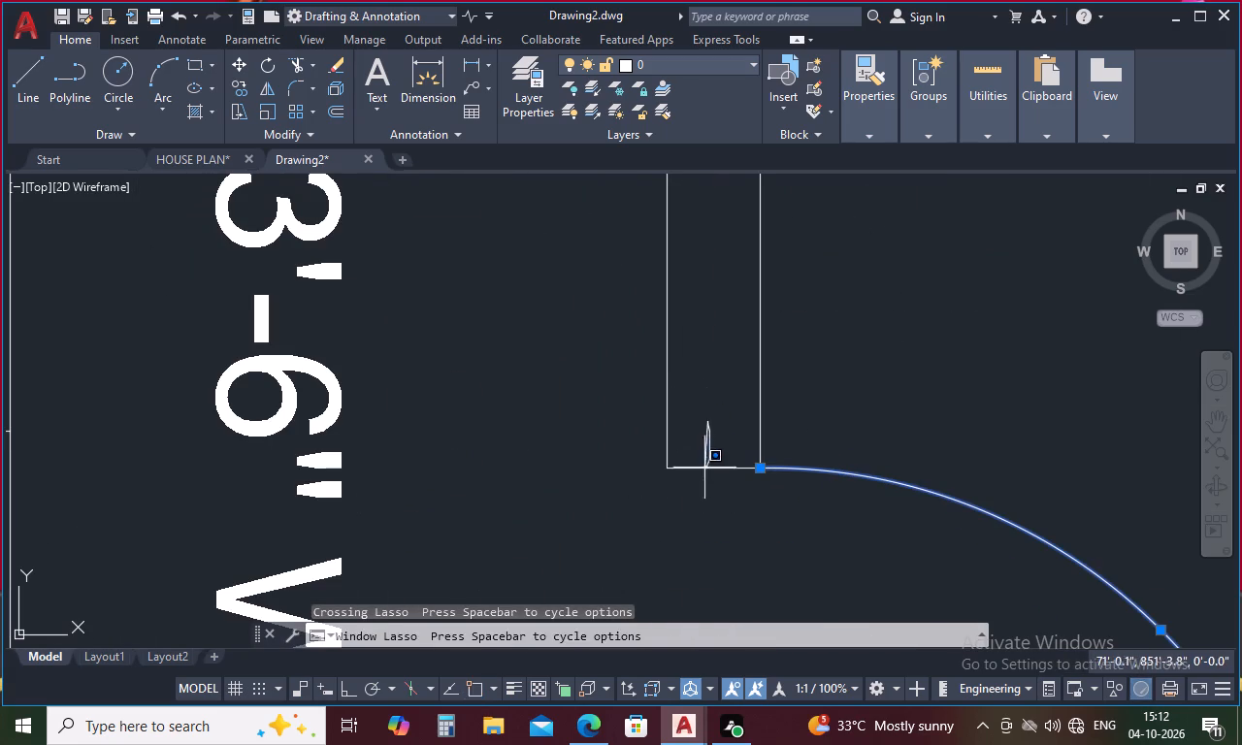
pyautogui.moveTo(704, 468); pyautogui.dragTo(685, 499)
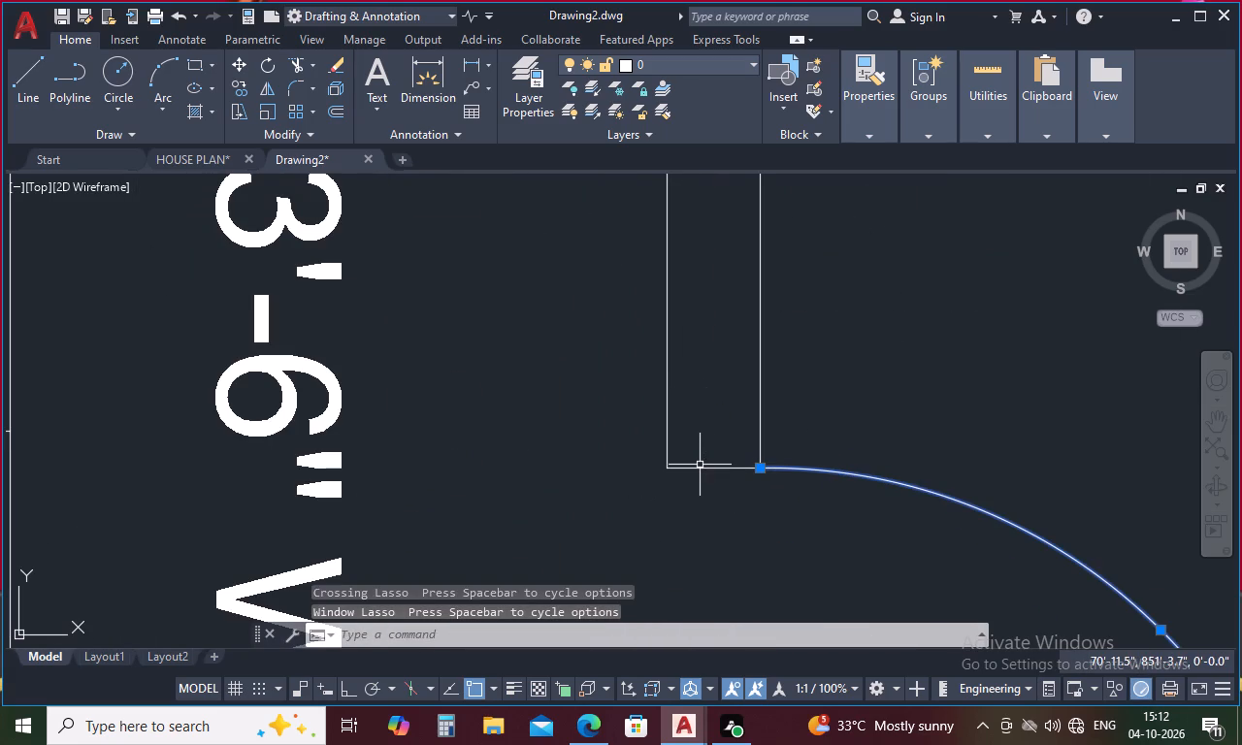
pyautogui.click(701, 468)
pyautogui.scroll(-4, 705, 397)
pyautogui.scroll(4, 711, 484)
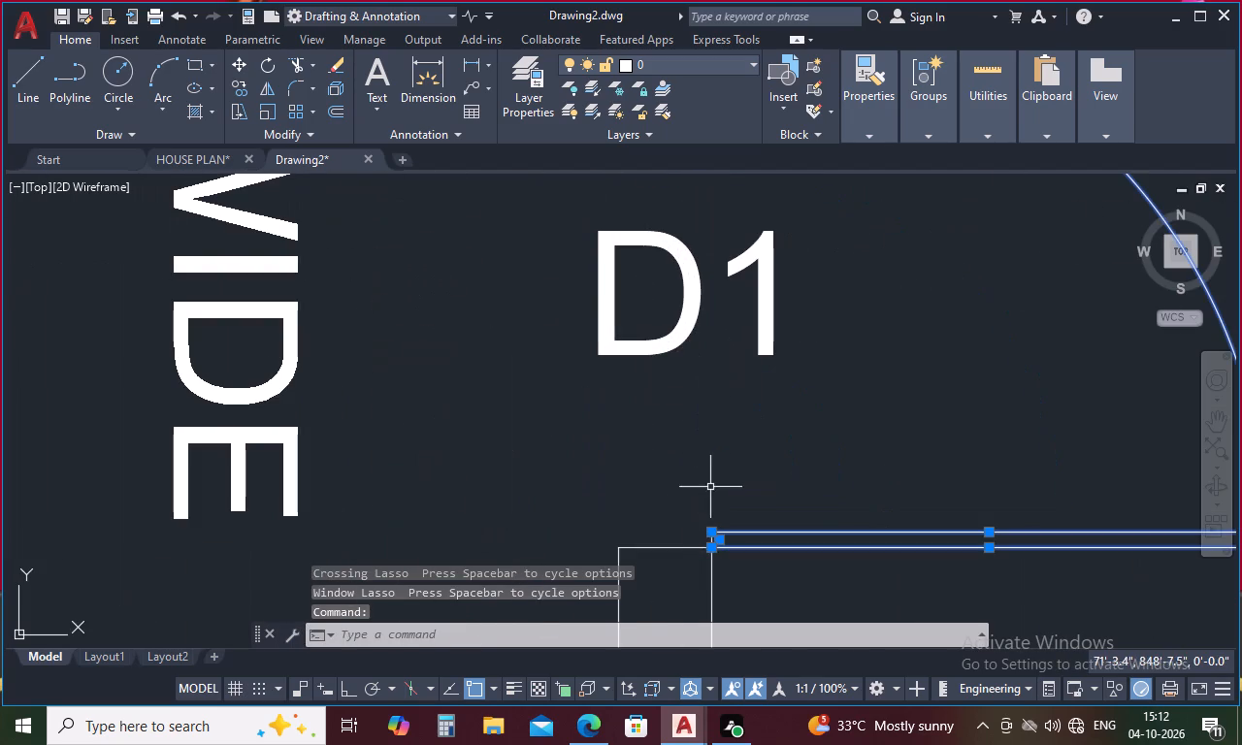
pyautogui.click(673, 547)
pyautogui.rightClick(648, 472)
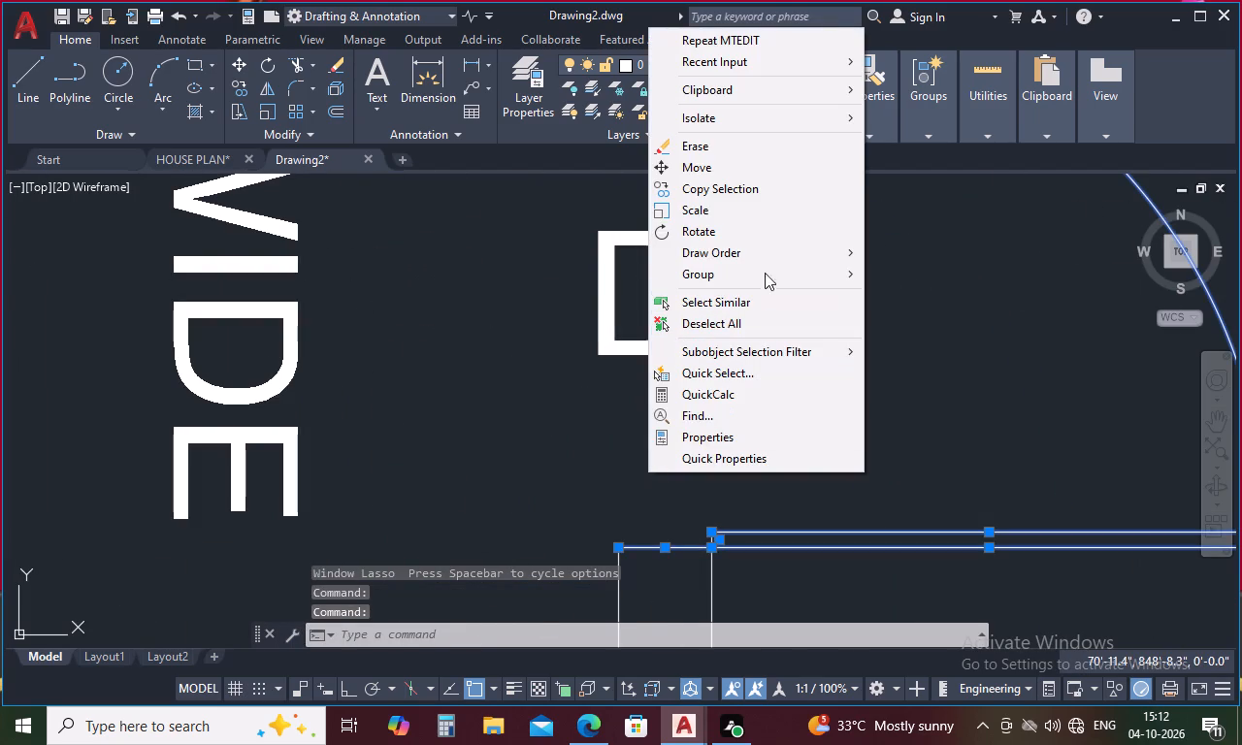
pyautogui.click(759, 186)
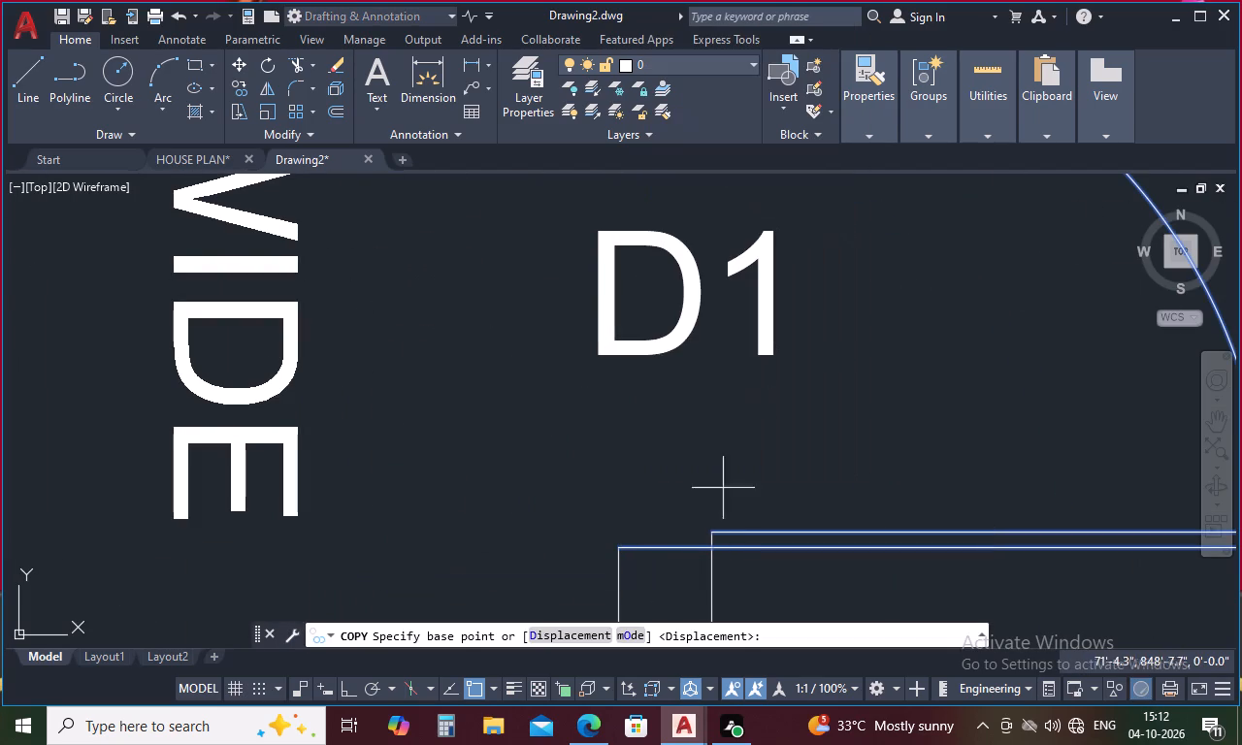
pyautogui.click(713, 550)
pyautogui.scroll(-2, 692, 467)
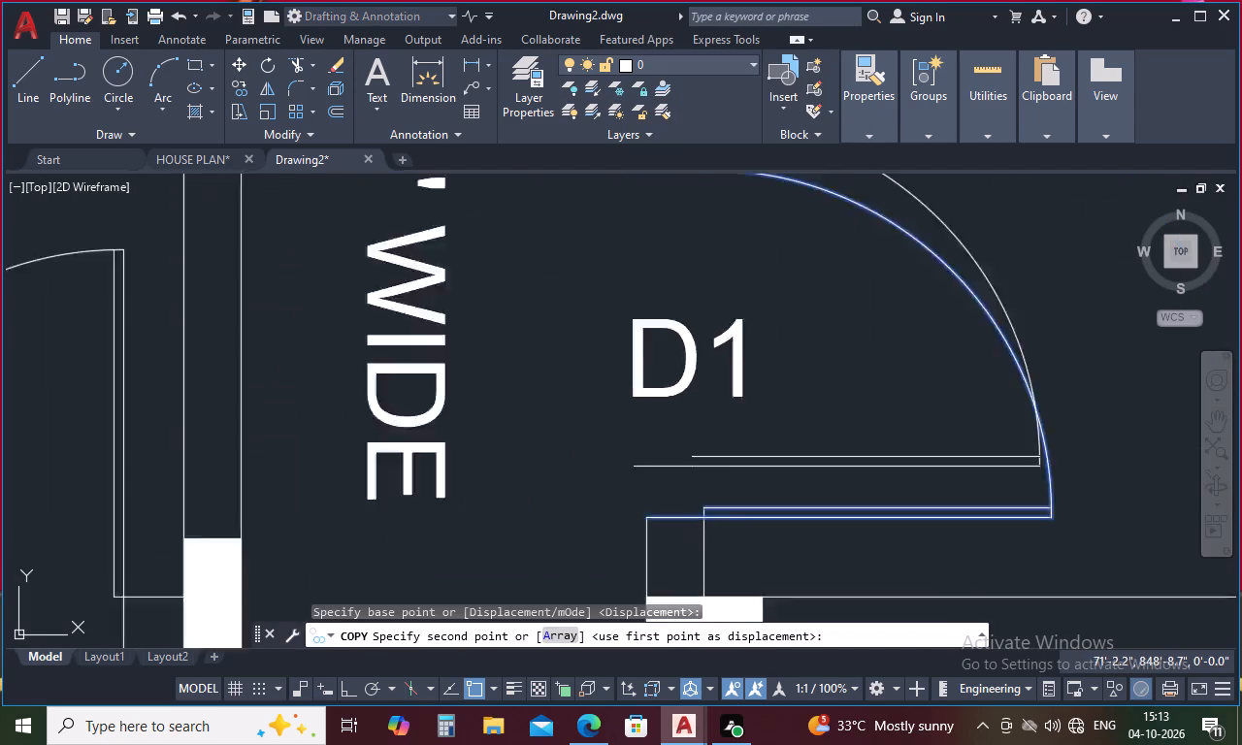
pyautogui.scroll(-4, 692, 467)
pyautogui.scroll(4, 523, 506)
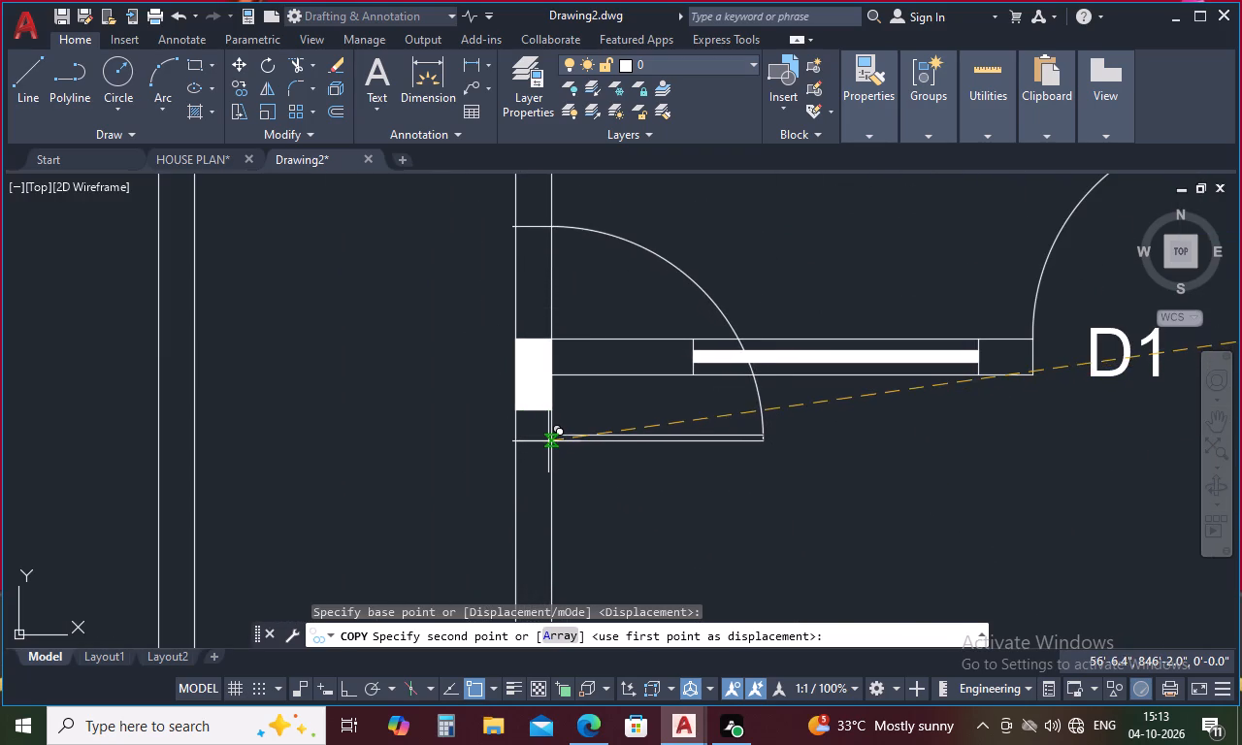
pyautogui.click(550, 451)
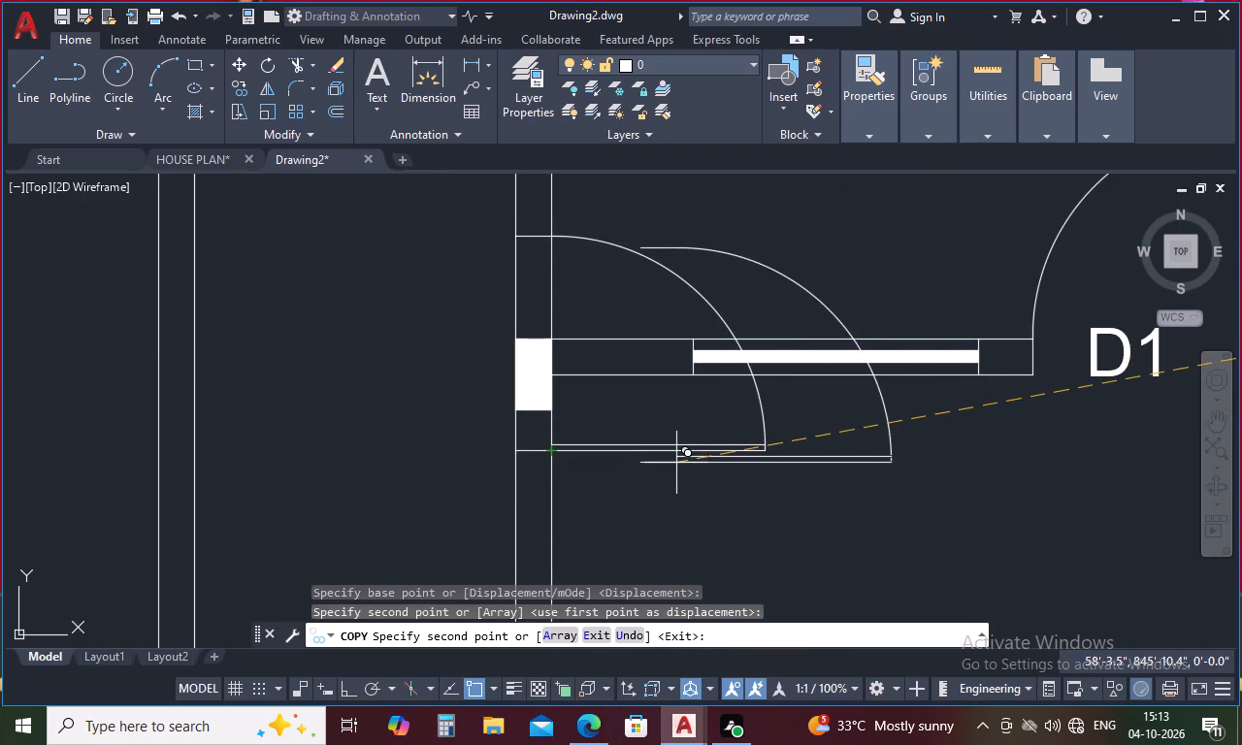
pyautogui.press('Escape')
# Mirror the copied lounge door and its far jamb line downward about the door leaf, erasing the source objects.
pyautogui.moveTo(808, 425); pyautogui.dragTo(694, 533)
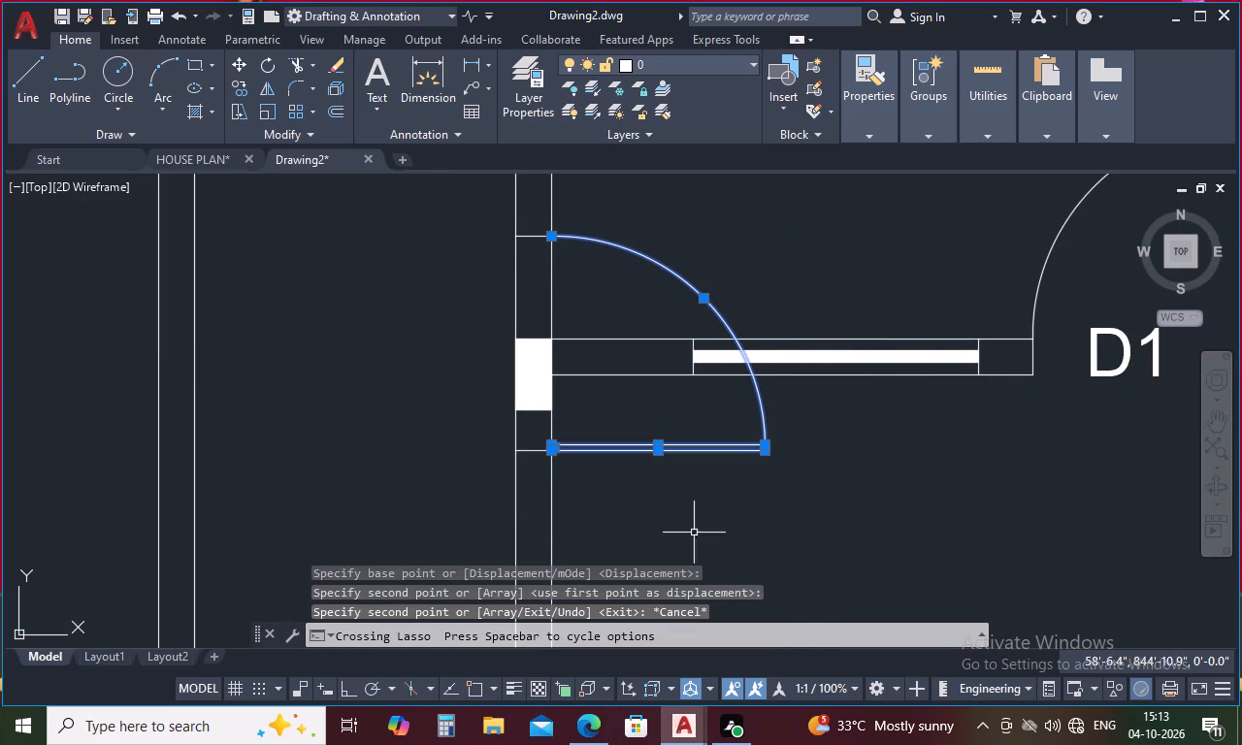
pyautogui.click(529, 237)
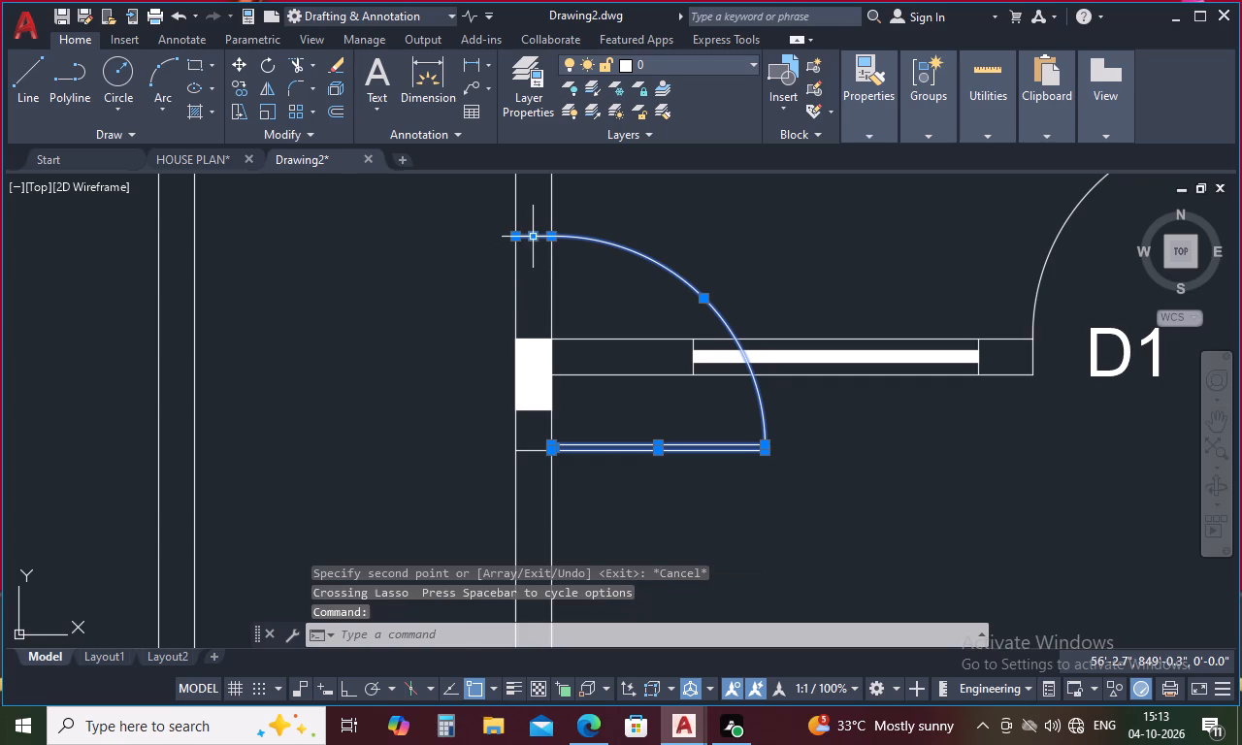
pyautogui.write('MI')
pyautogui.press('space')
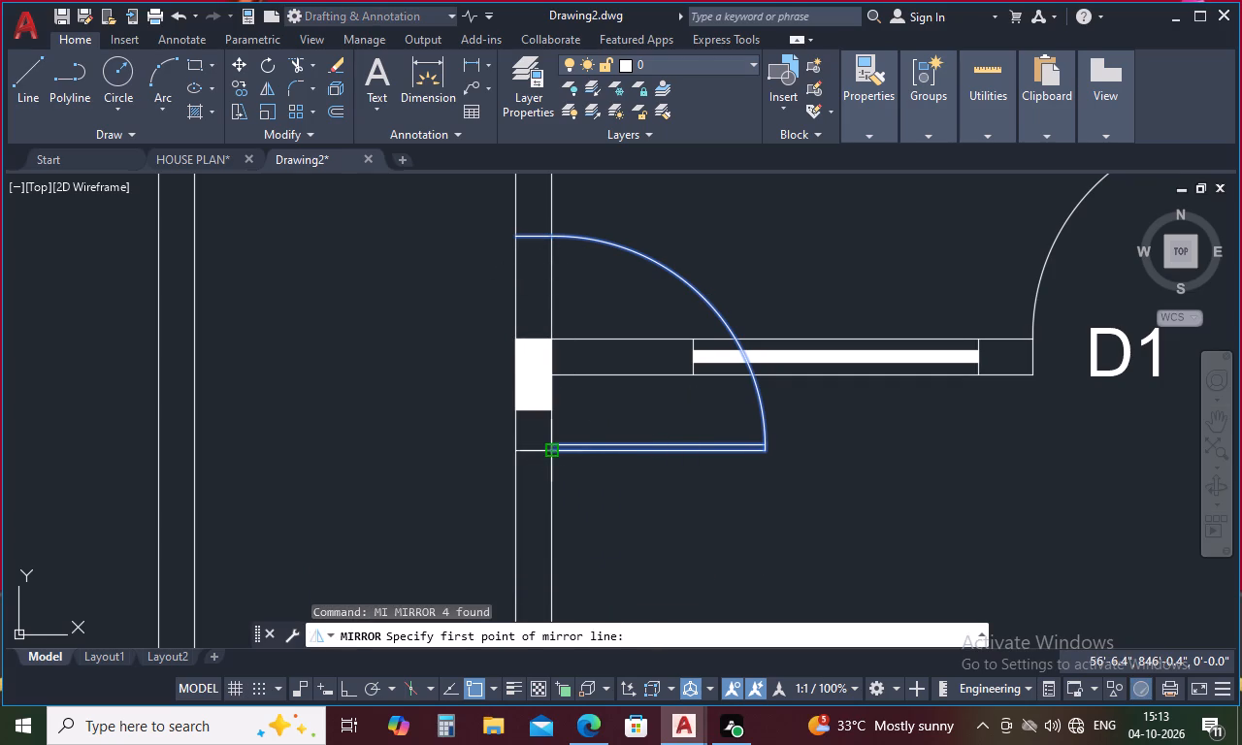
pyautogui.click(554, 446)
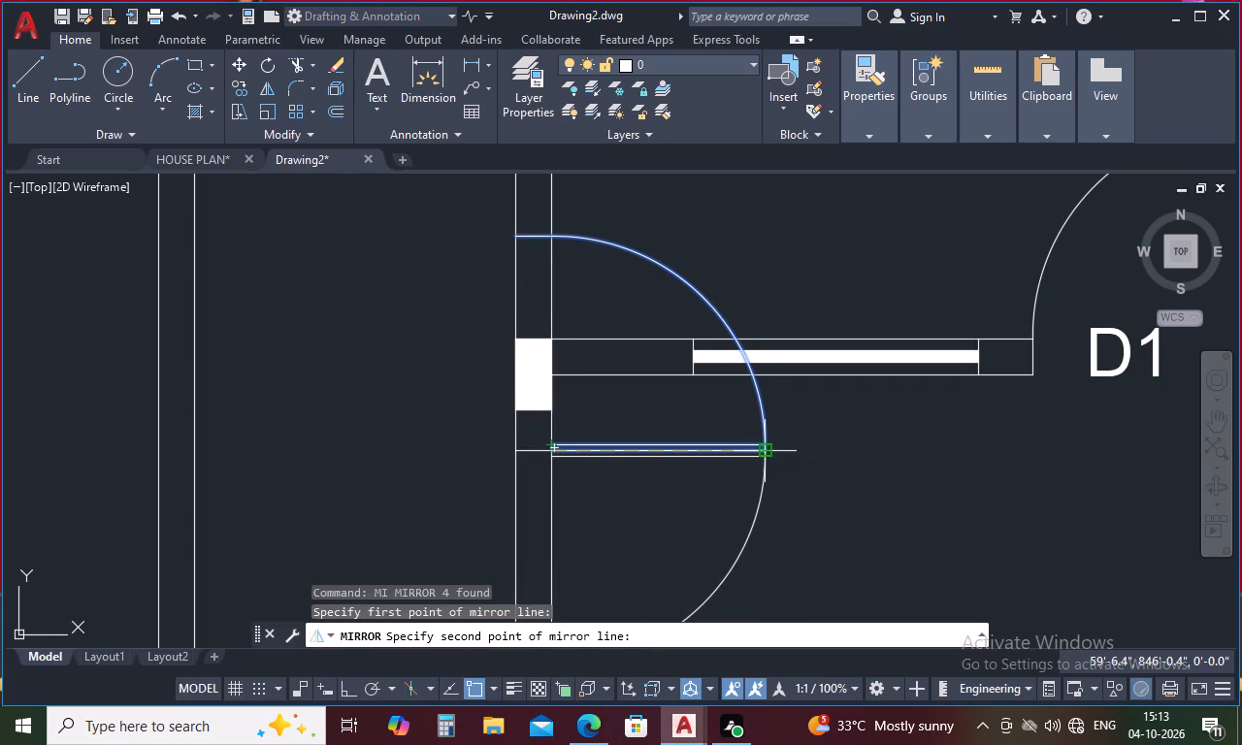
pyautogui.click(765, 453)
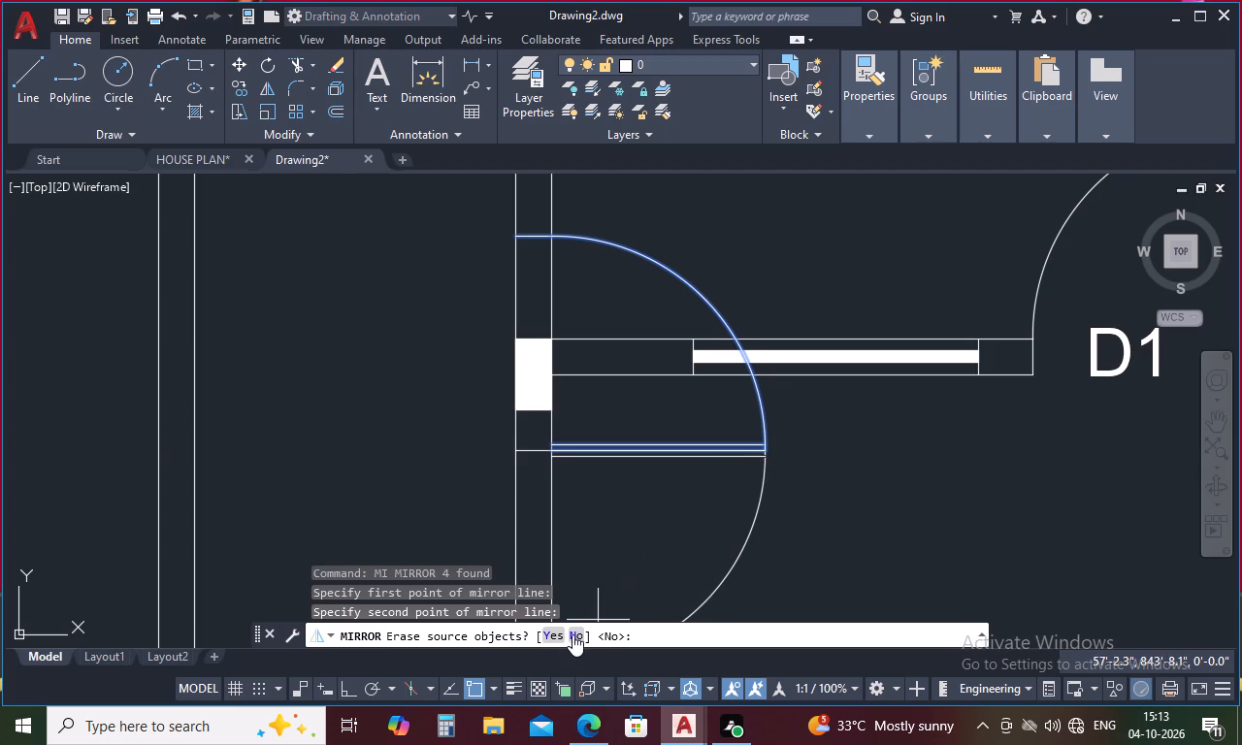
pyautogui.click(554, 632)
# Trim the lounge's outer wall lines between the jambs of the new side door to open the doorway.
pyautogui.scroll(-2, 623, 391)
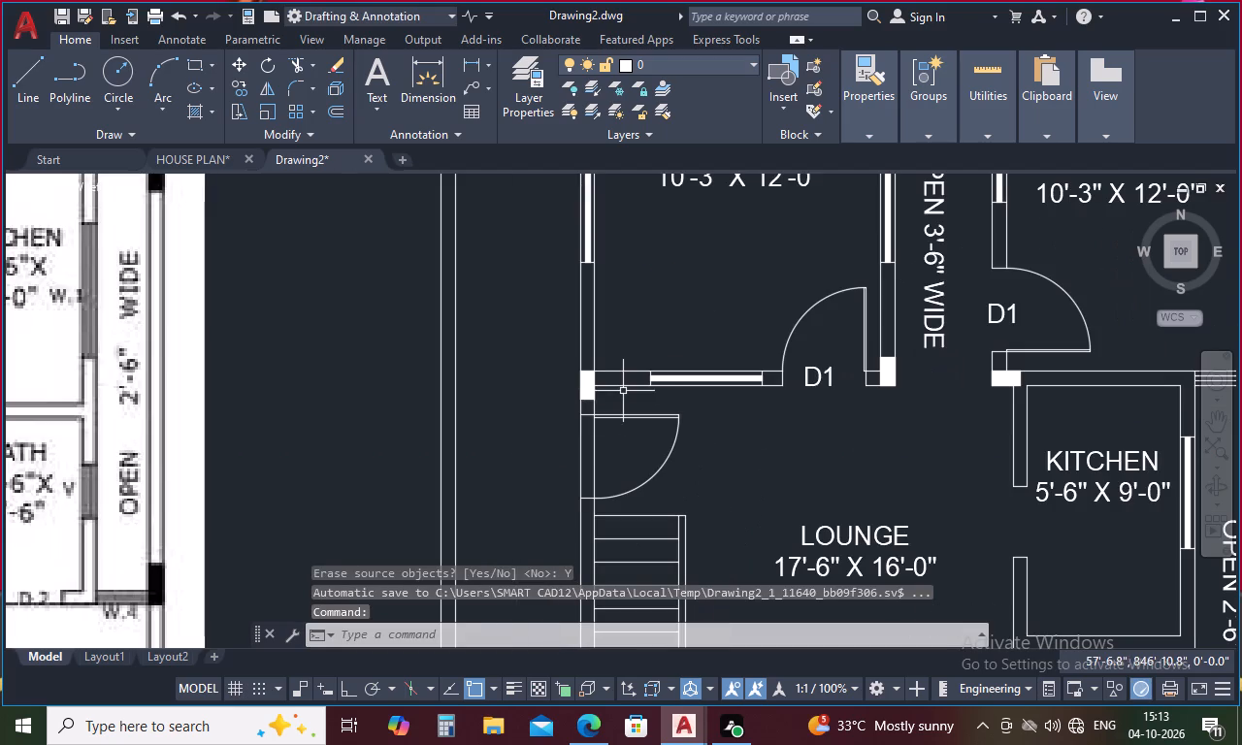
pyautogui.write('TR')
pyautogui.press('space')
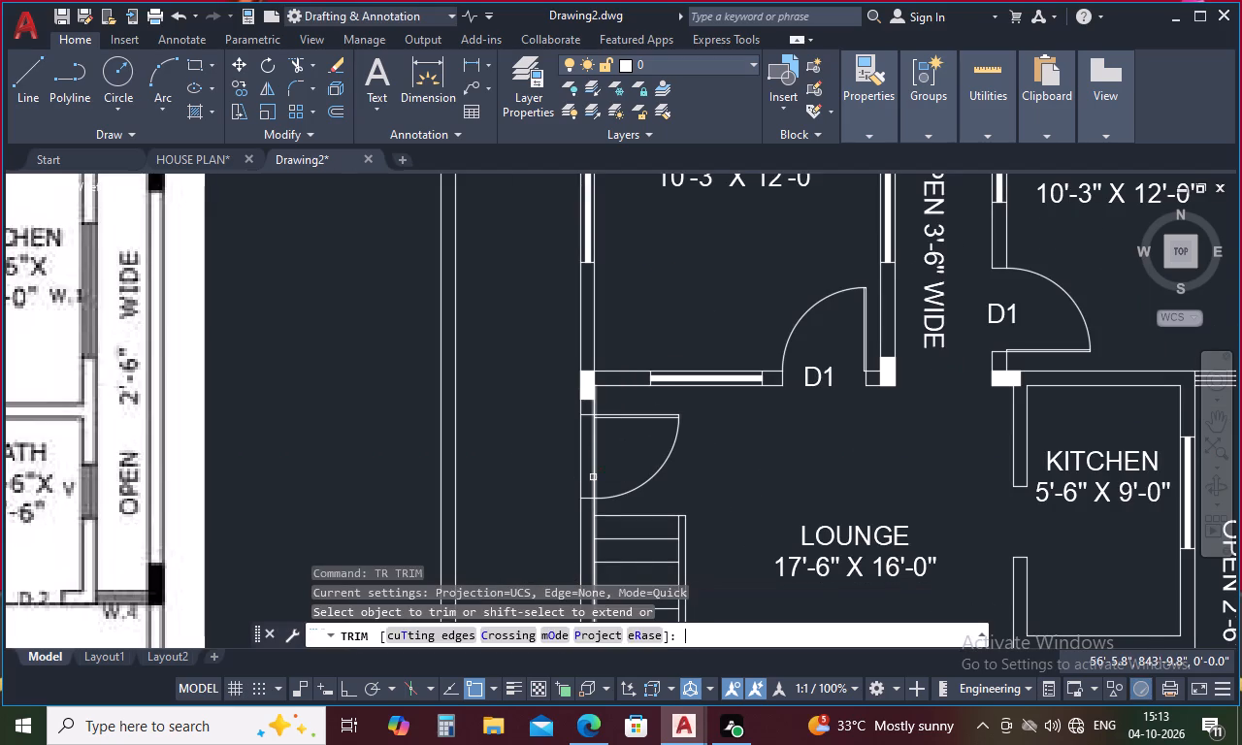
pyautogui.moveTo(631, 451); pyautogui.dragTo(573, 462)
pyautogui.press('space')
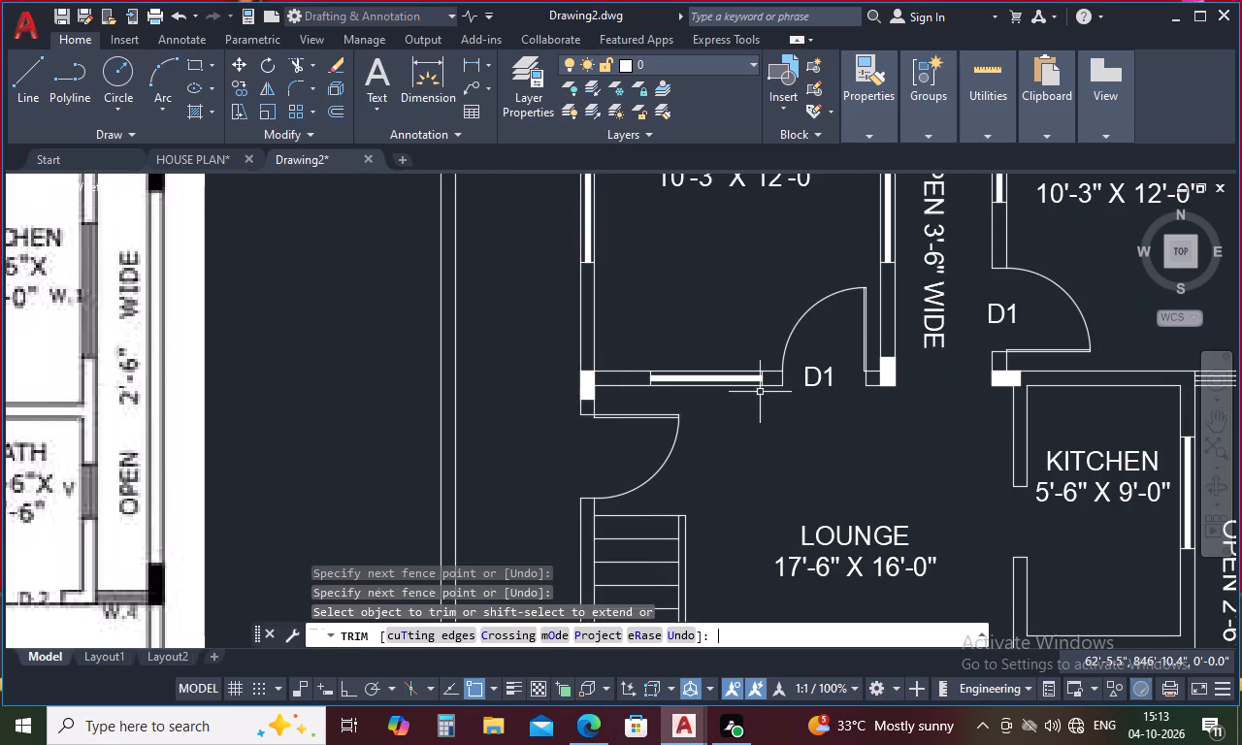
# Paste a door label at the lounge's new side door and change its text to D1.
pyautogui.click(818, 372)
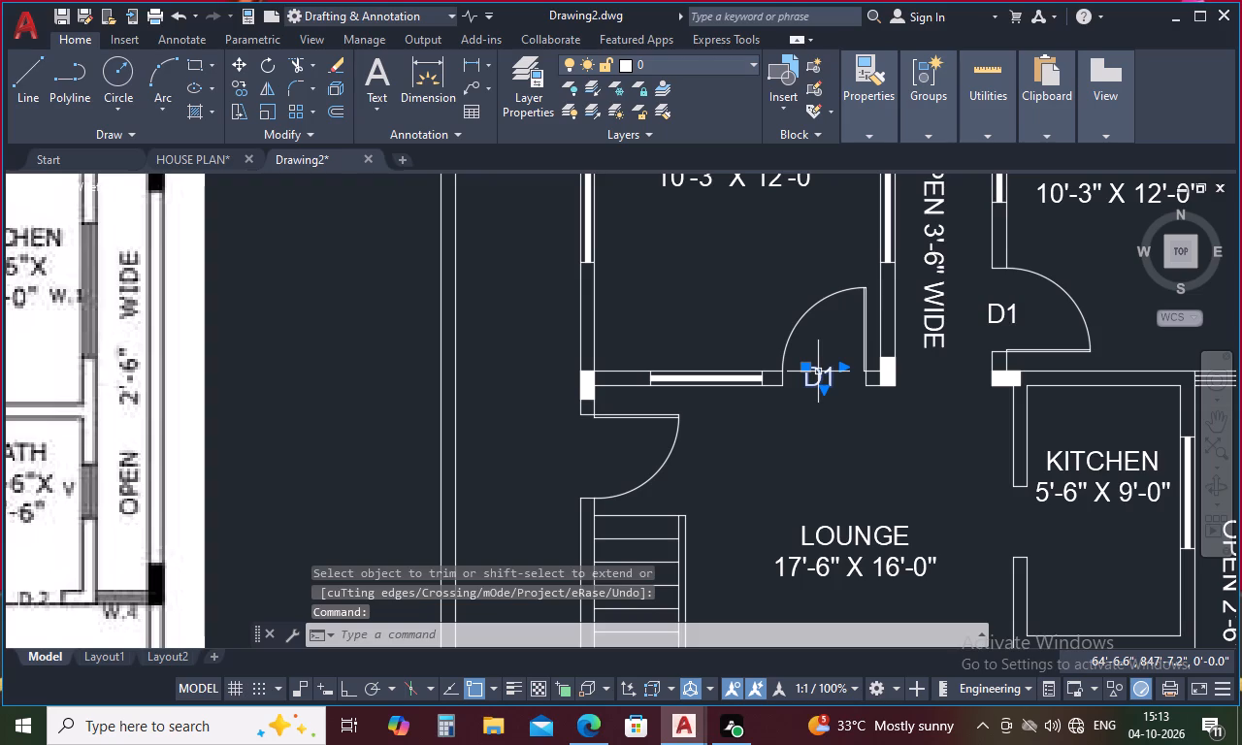
pyautogui.press('Escape')
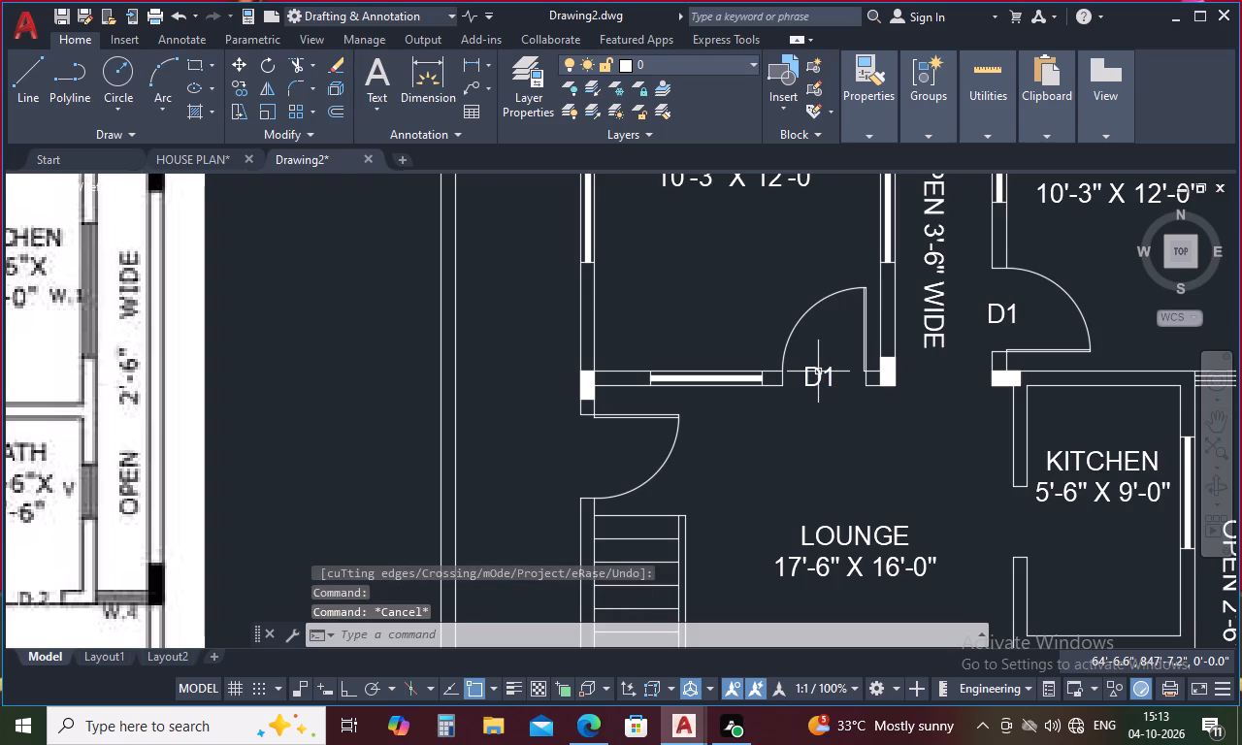
pyautogui.hotkey('ctrl', 'v')
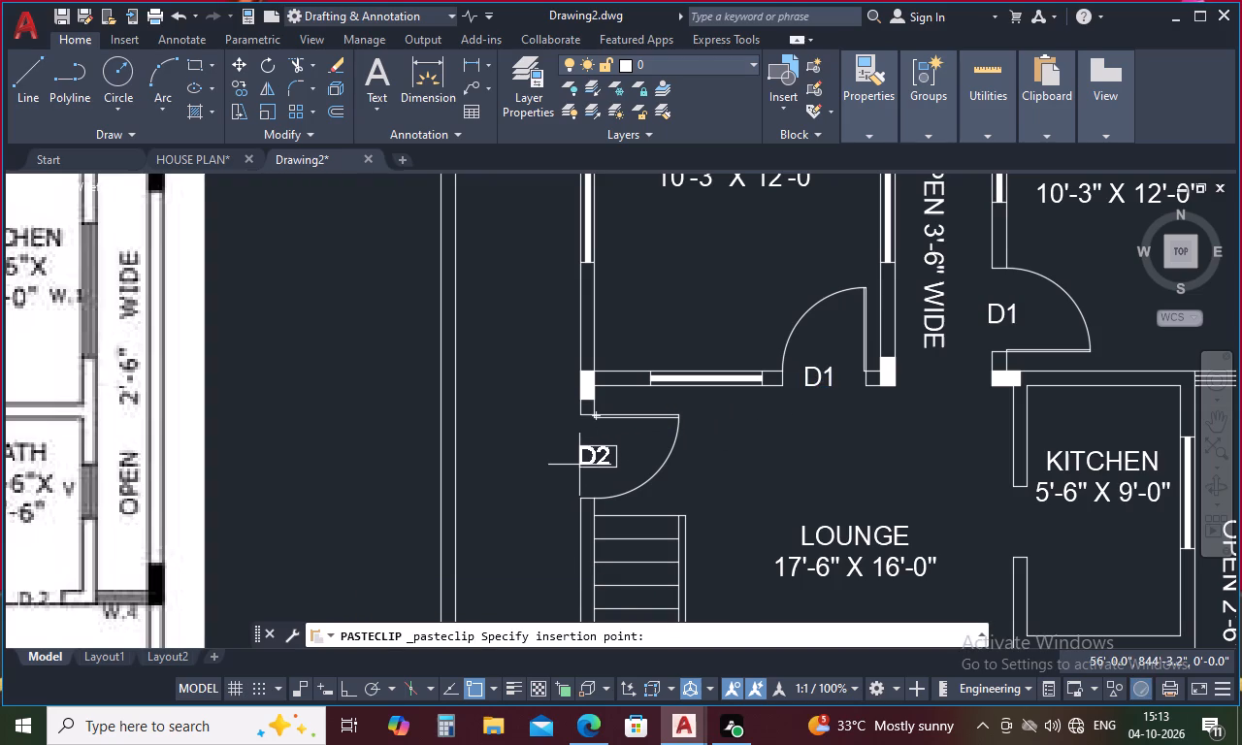
pyautogui.click(579, 465)
pyautogui.doubleClick(598, 450)
pyautogui.click(613, 450)
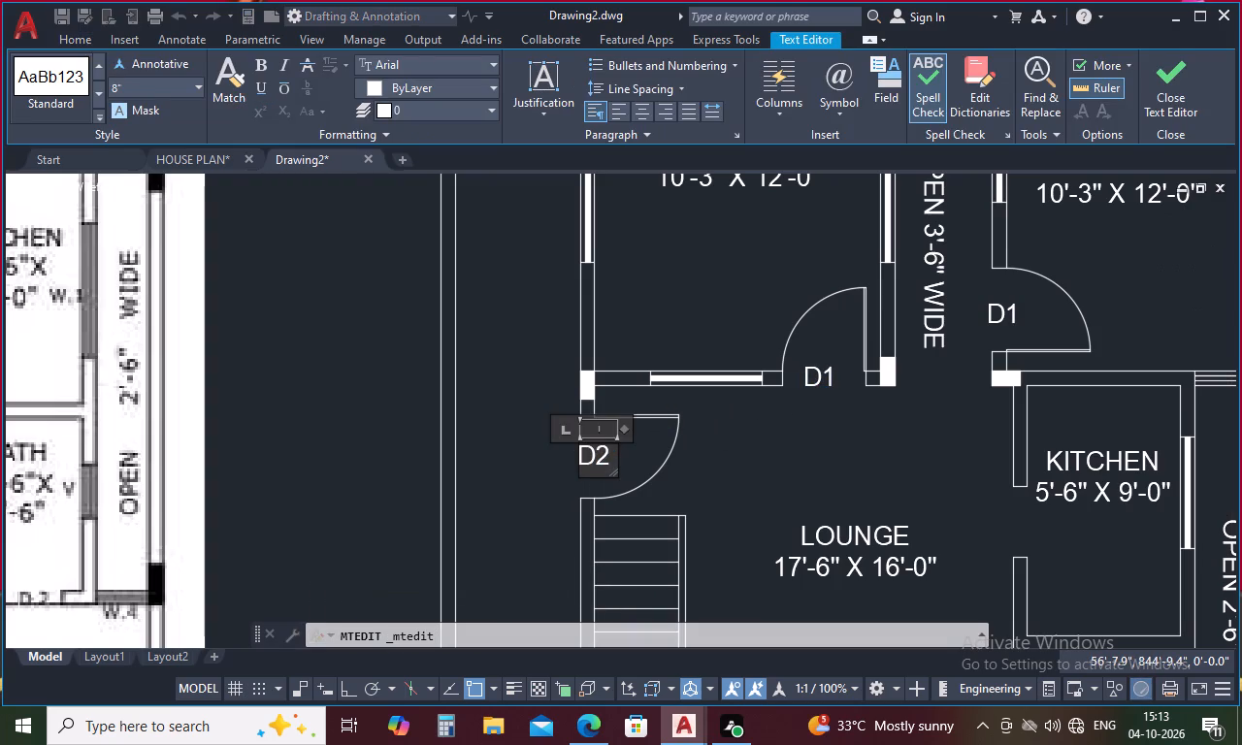
pyautogui.press('BackSpace')
pyautogui.press('1')
pyautogui.click(527, 449)
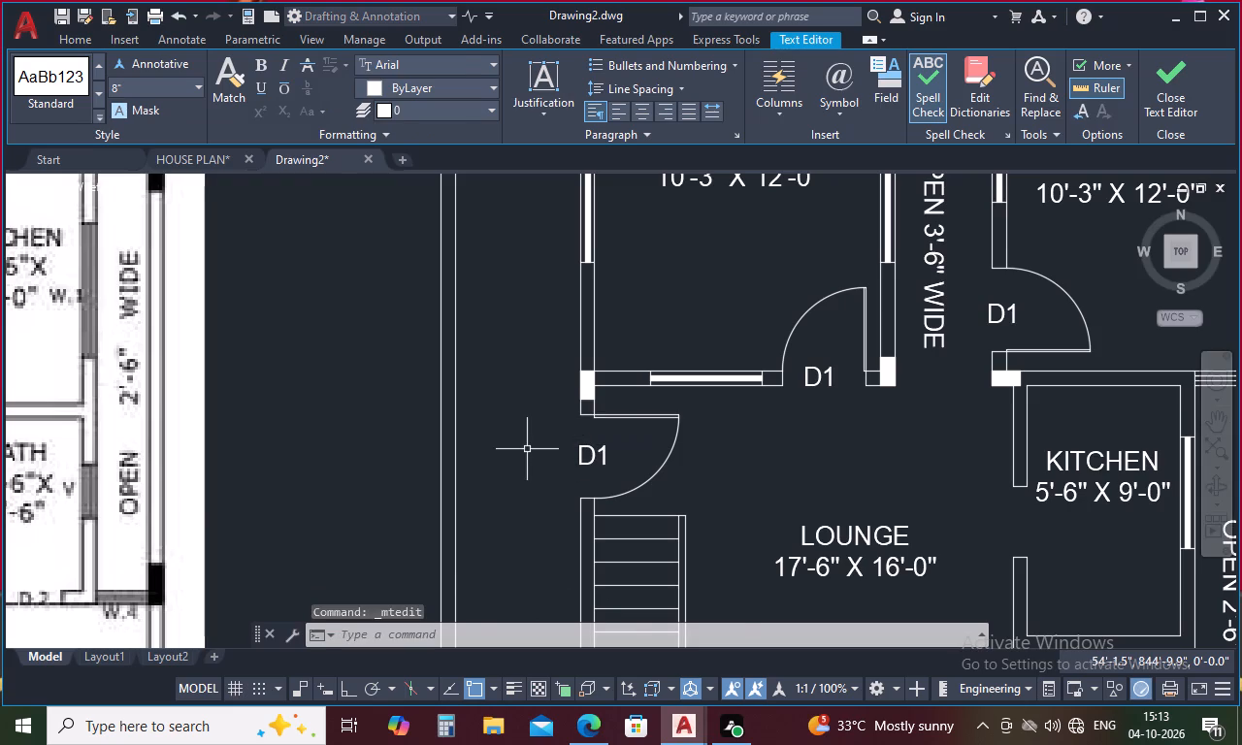
# Copy the entire drawn ground floor plan from its lower-left outer corner to the clear space on its right.
pyautogui.scroll(-3, 576, 400)
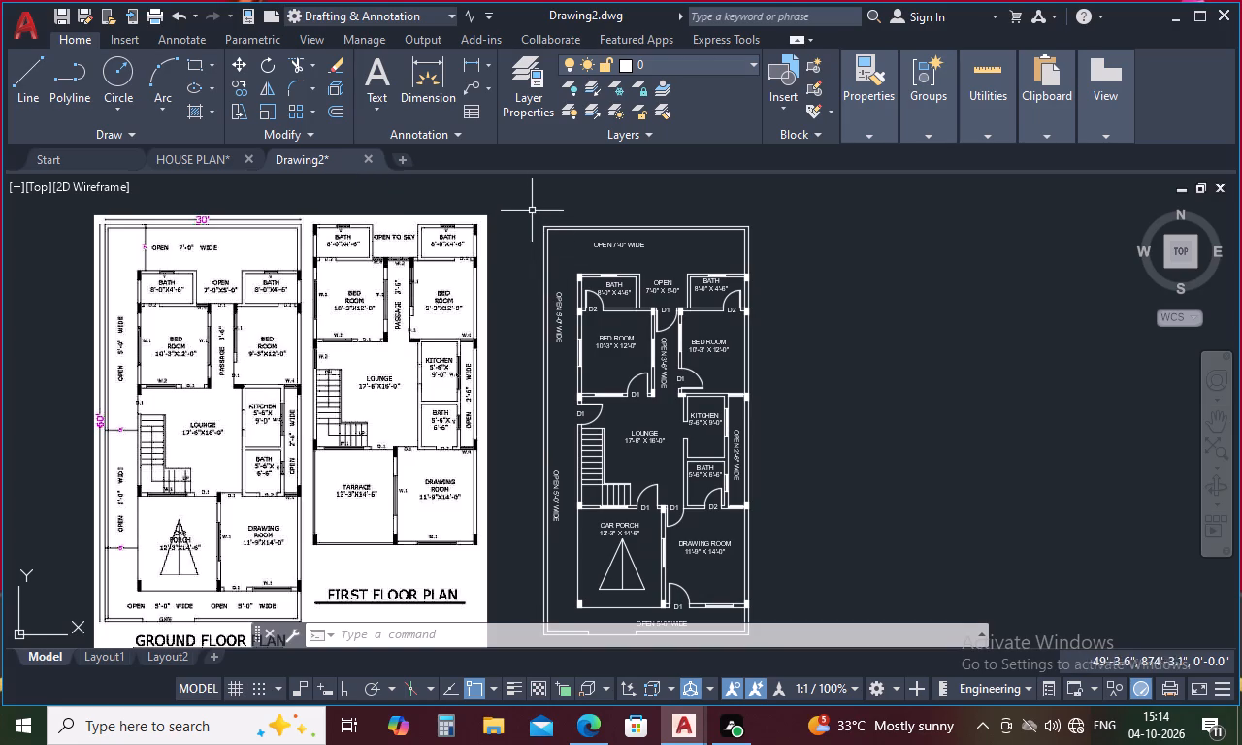
pyautogui.scroll(-2, 533, 205)
pyautogui.moveTo(533, 204); pyautogui.dragTo(535, 335)
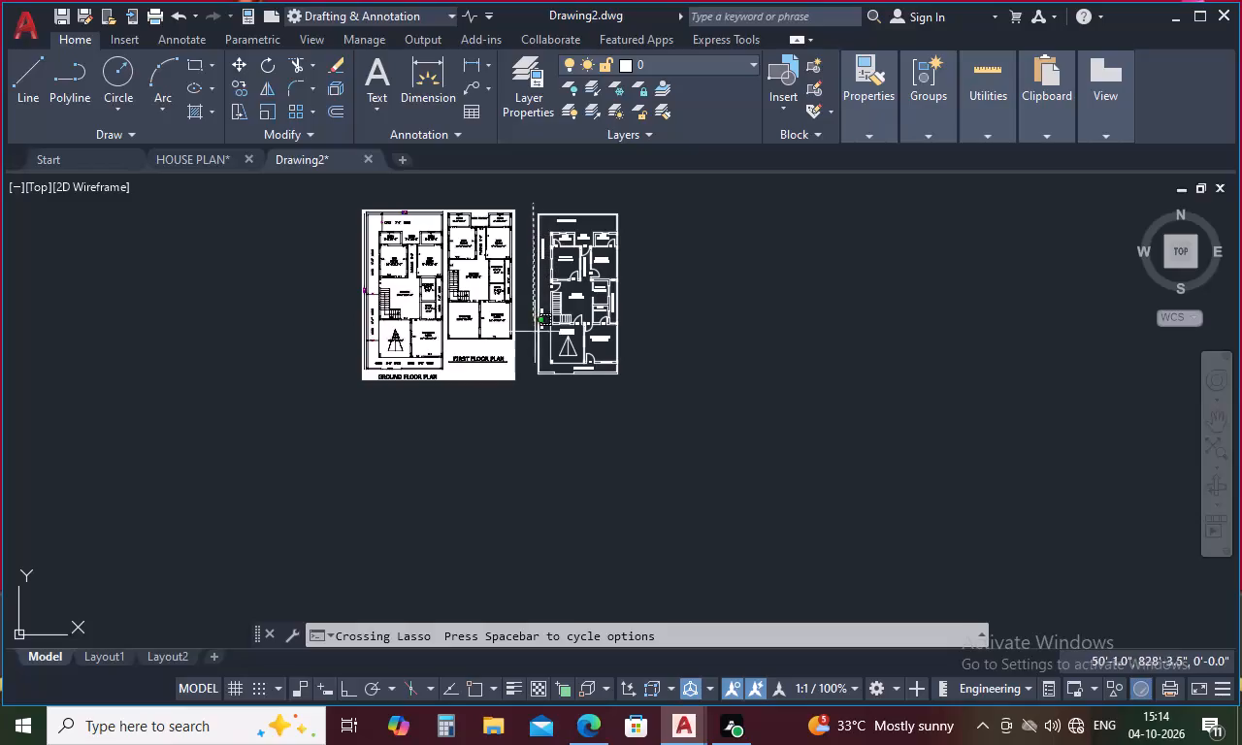
pyautogui.moveTo(535, 335); pyautogui.dragTo(623, 195)
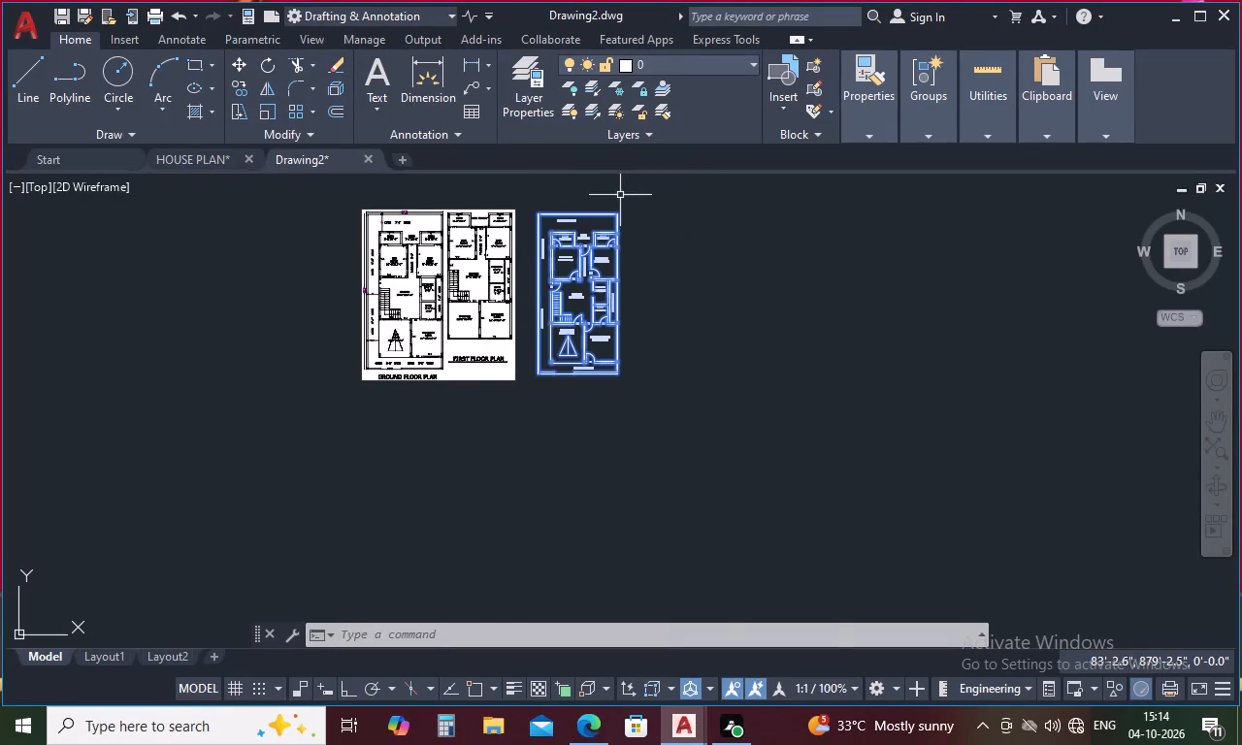
pyautogui.rightClick(617, 195)
pyautogui.click(700, 355)
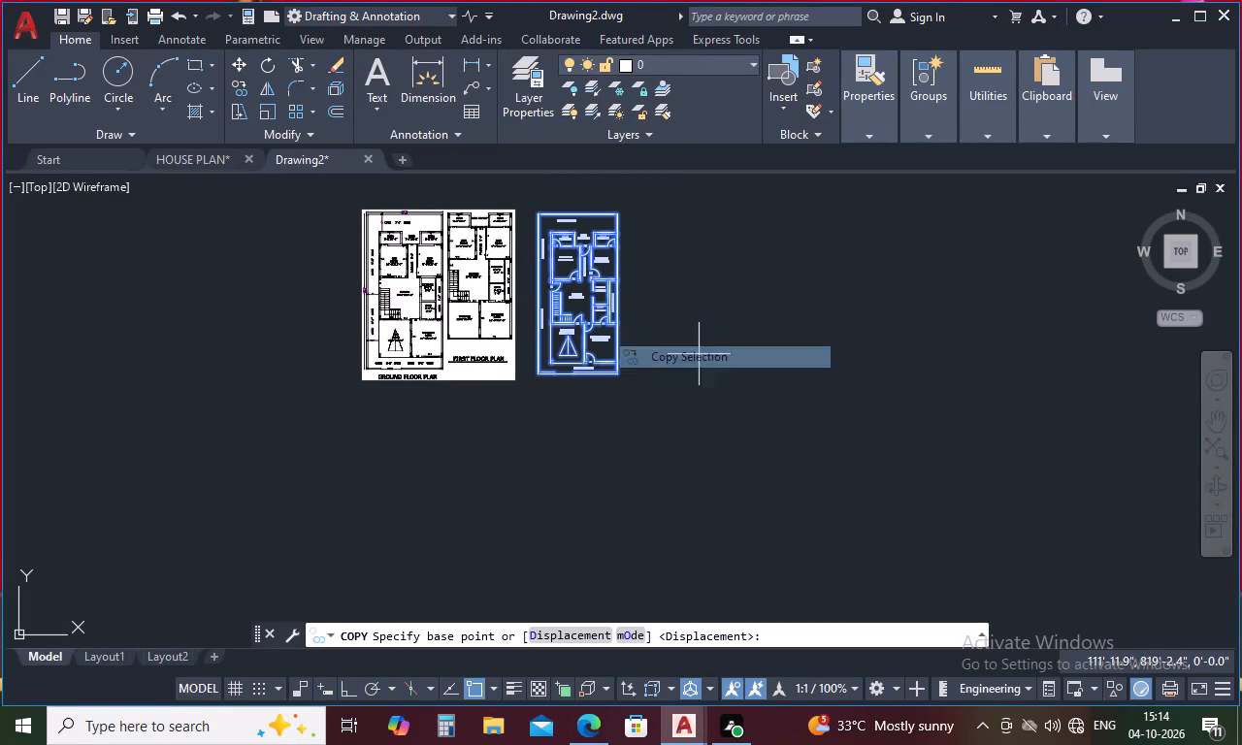
pyautogui.scroll(5, 551, 366)
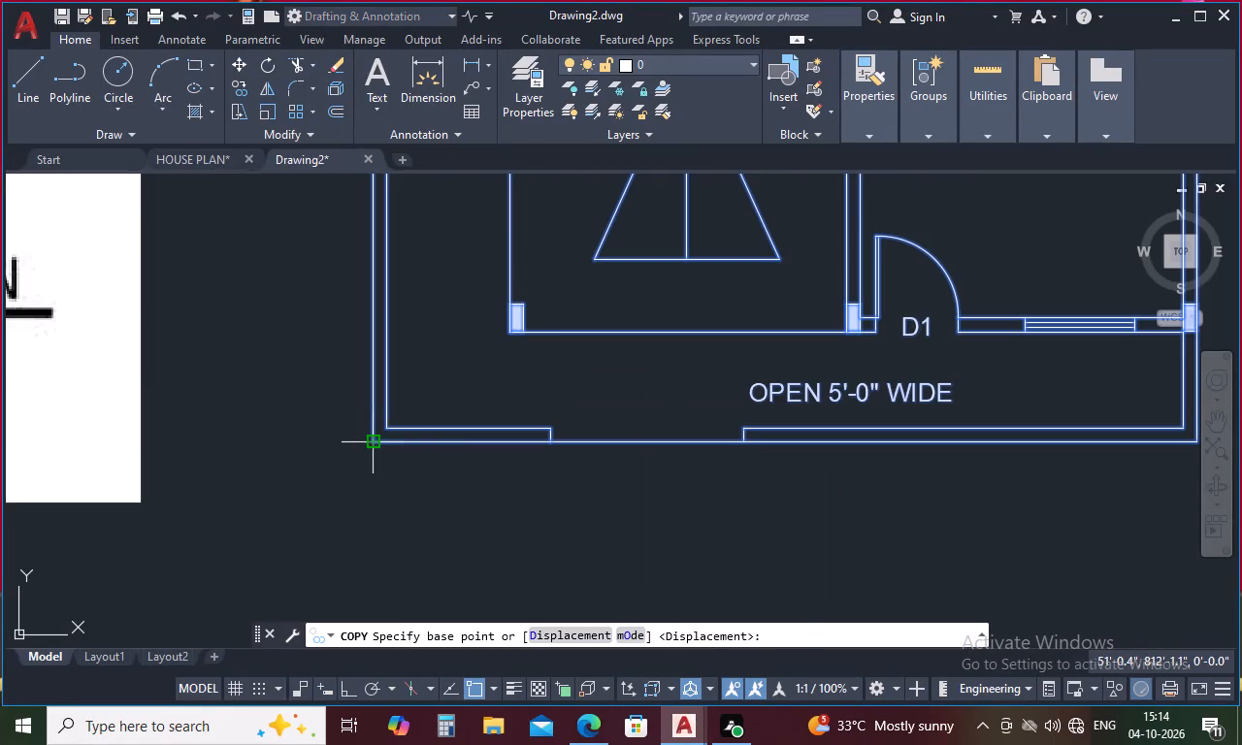
pyautogui.click(373, 437)
pyautogui.scroll(-4, 565, 414)
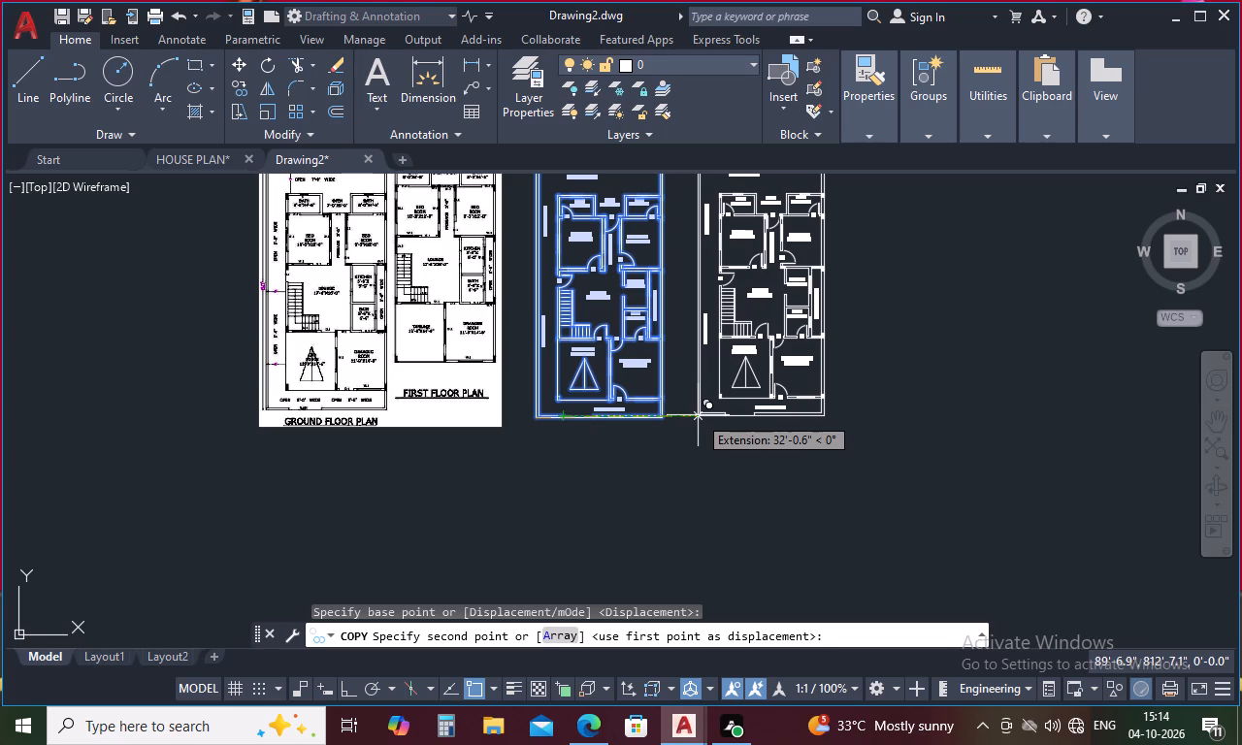
pyautogui.click(698, 424)
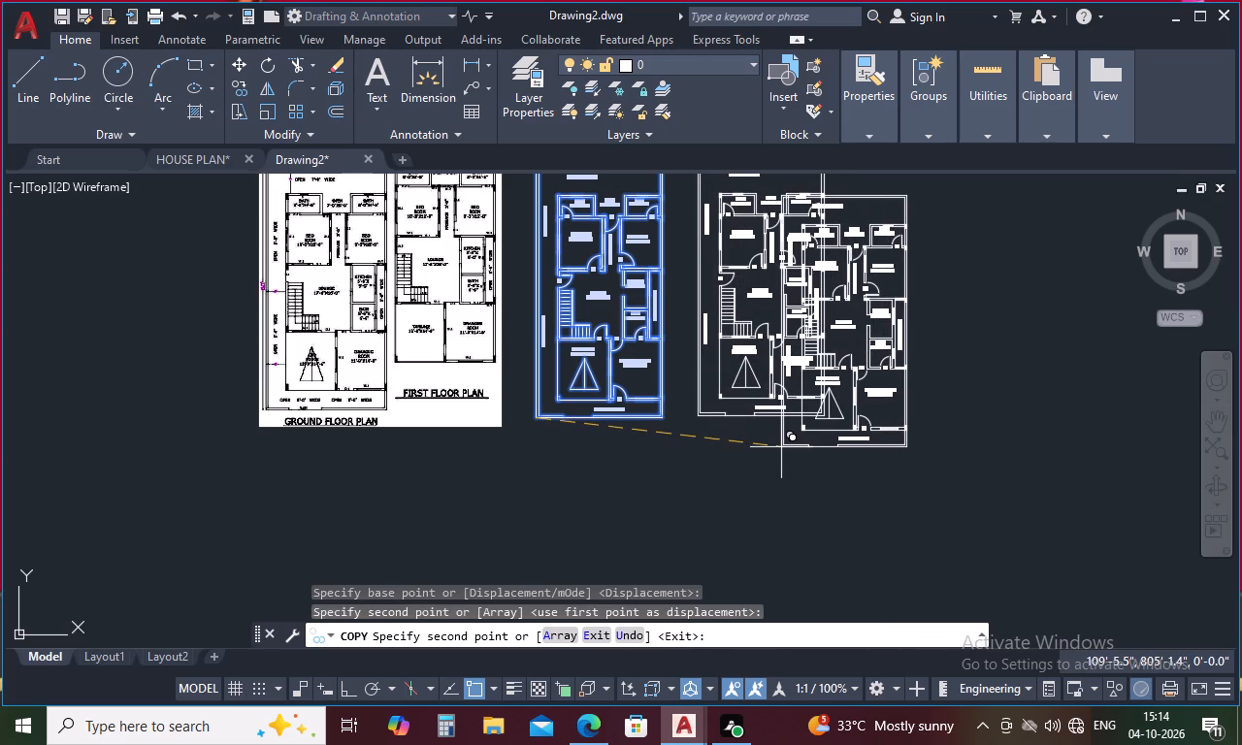
pyautogui.press('Escape')
pyautogui.scroll(-1, 742, 471)
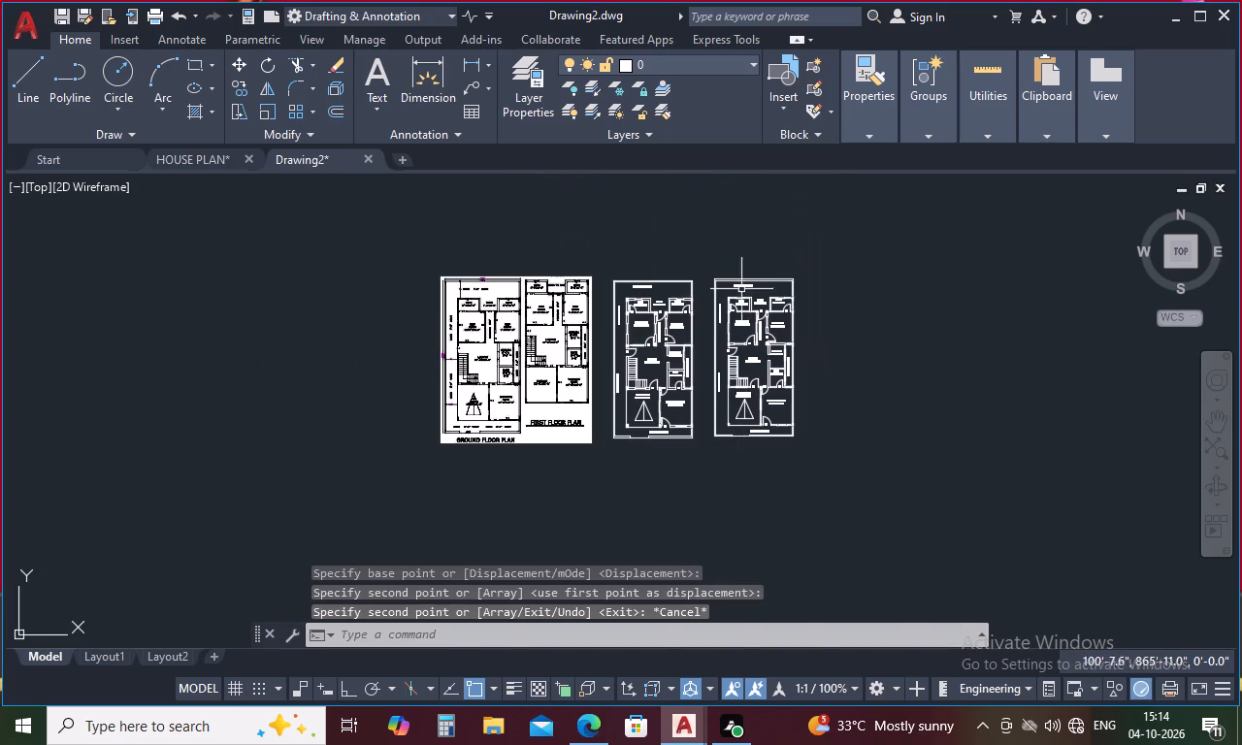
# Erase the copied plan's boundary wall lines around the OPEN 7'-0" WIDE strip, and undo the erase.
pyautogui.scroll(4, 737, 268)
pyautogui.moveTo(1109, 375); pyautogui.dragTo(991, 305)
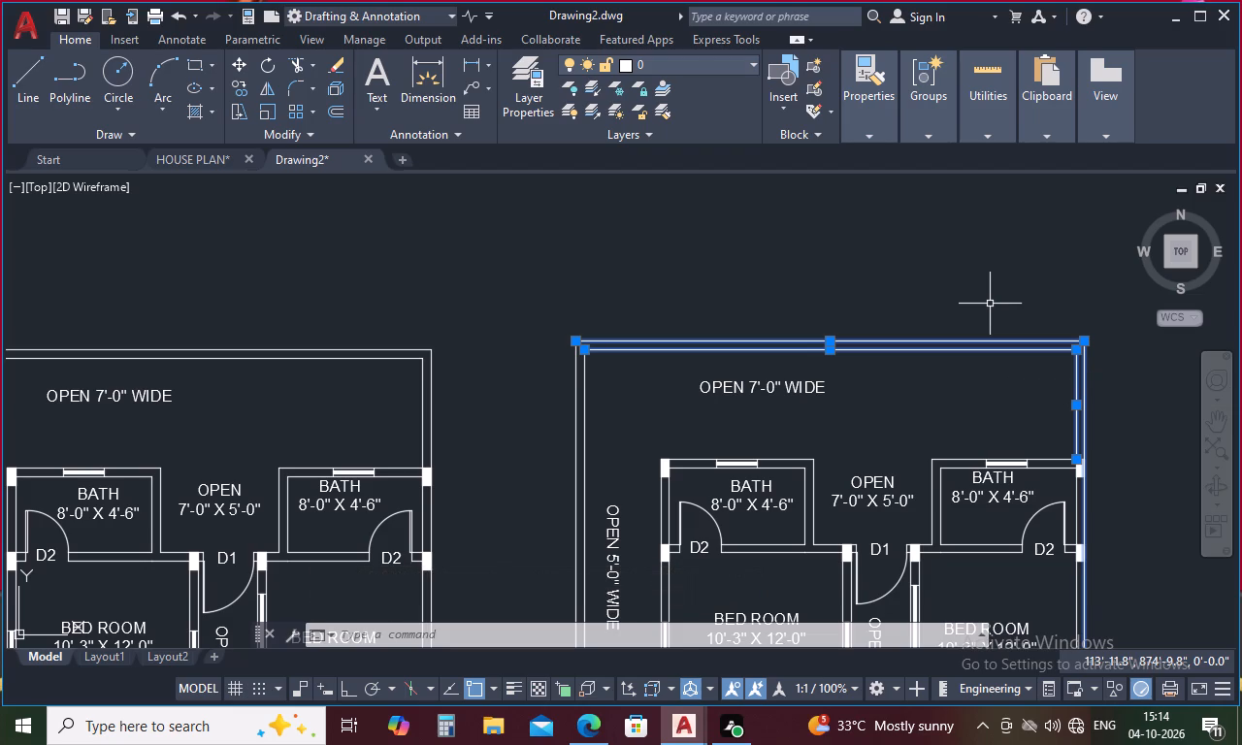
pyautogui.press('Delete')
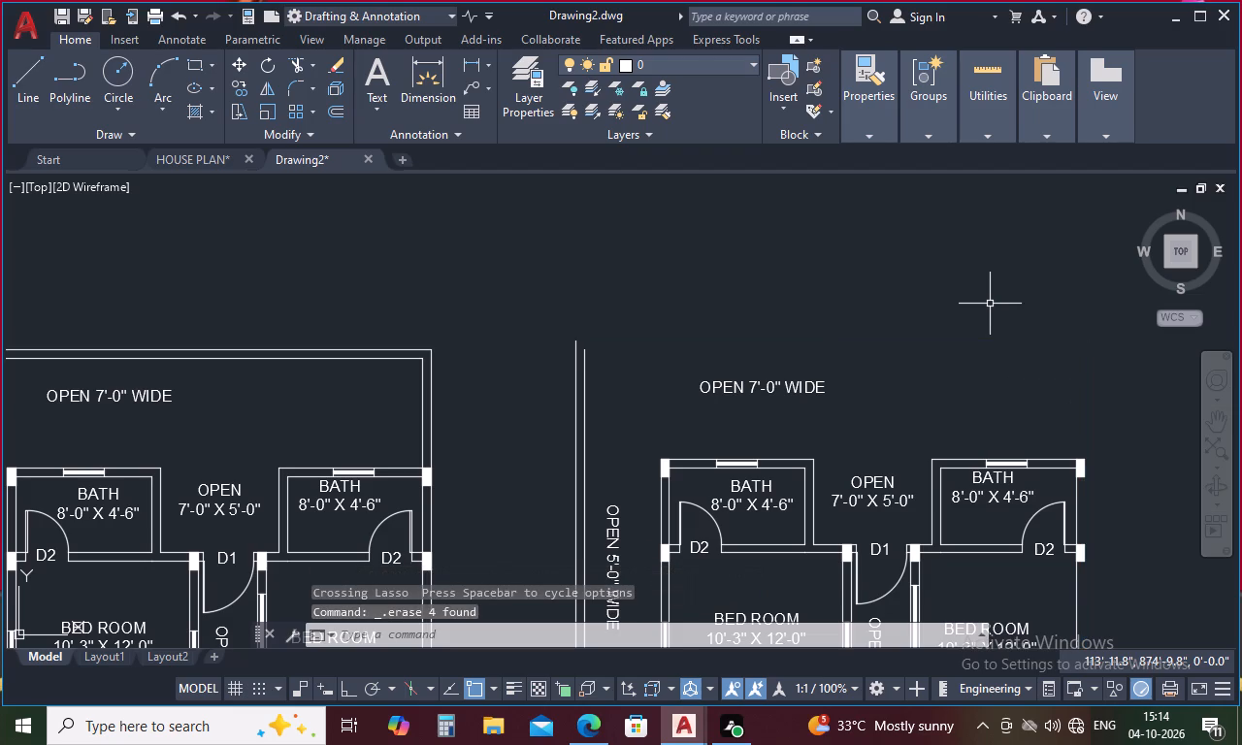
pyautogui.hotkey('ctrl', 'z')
# Move the outer corner column of the copied plan's right-hand 8'-0" X 4'-6" bath by its upper-left corner onto the wall line intersection.
pyautogui.scroll(-2, 965, 313)
pyautogui.scroll(3, 1055, 407)
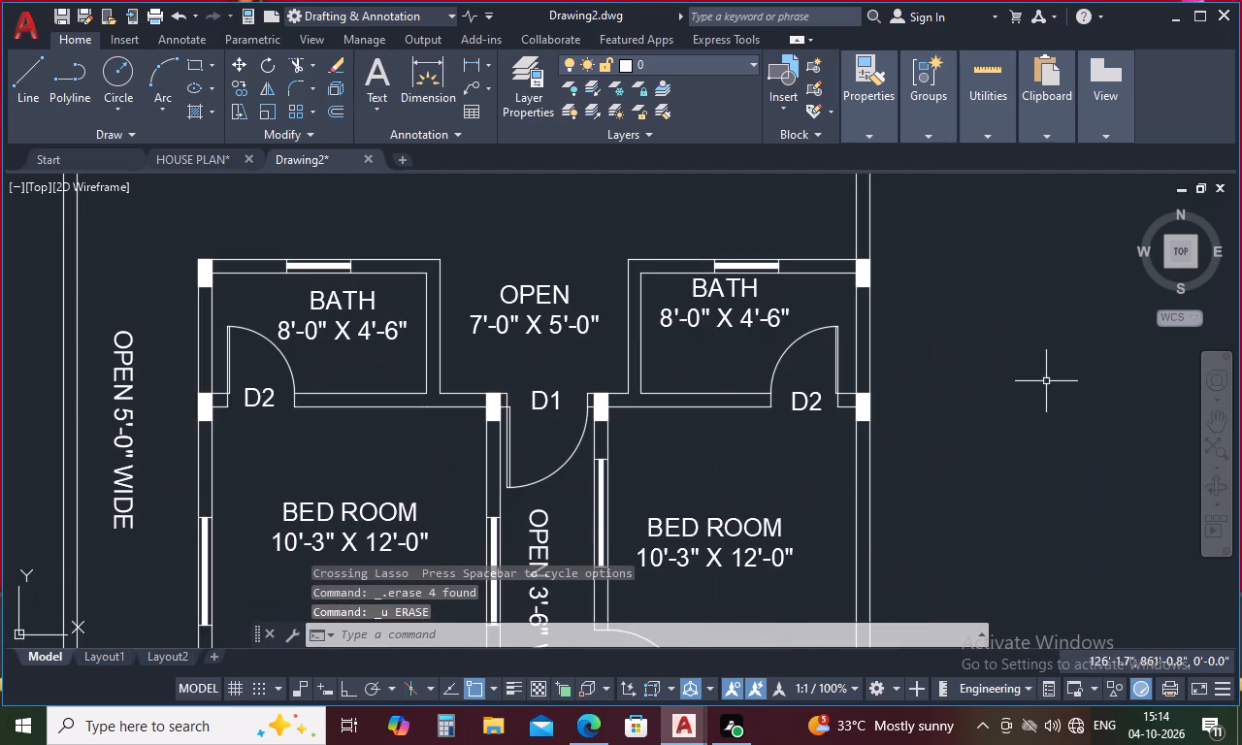
pyautogui.scroll(3, 869, 223)
pyautogui.click(830, 401)
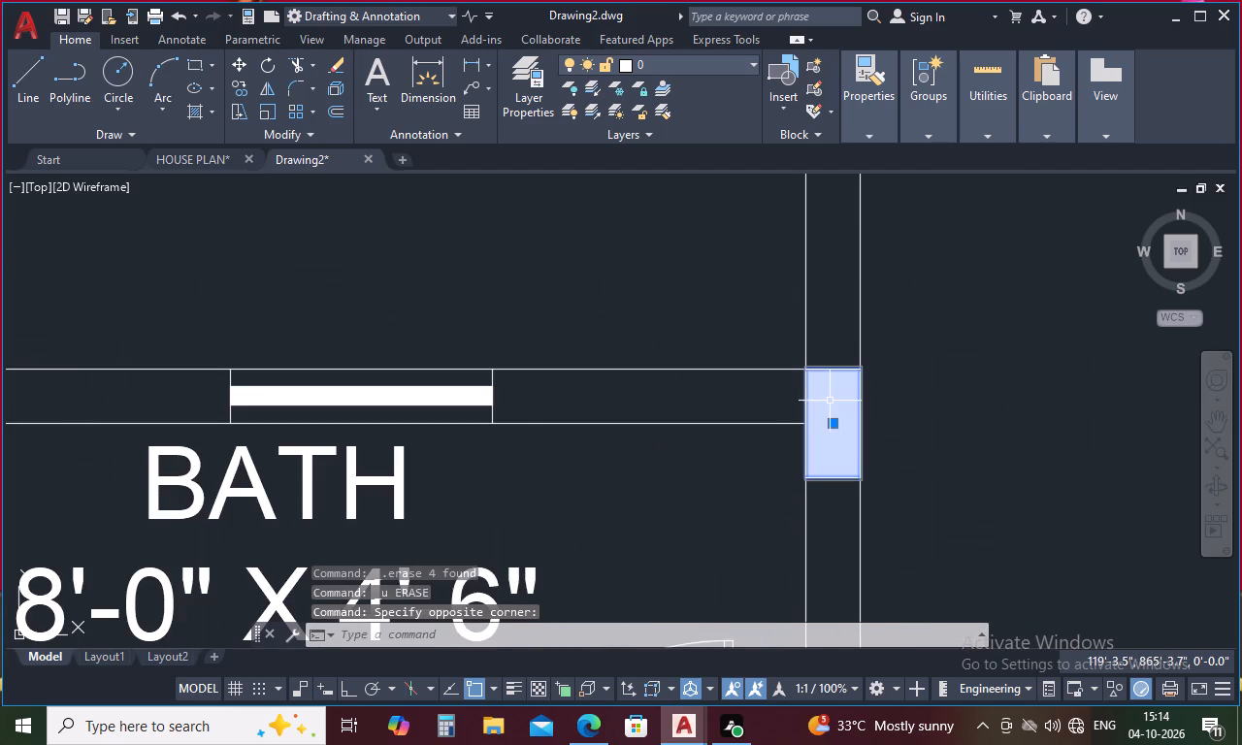
pyautogui.write('M')
pyautogui.press('space')
pyautogui.scroll(3, 835, 355)
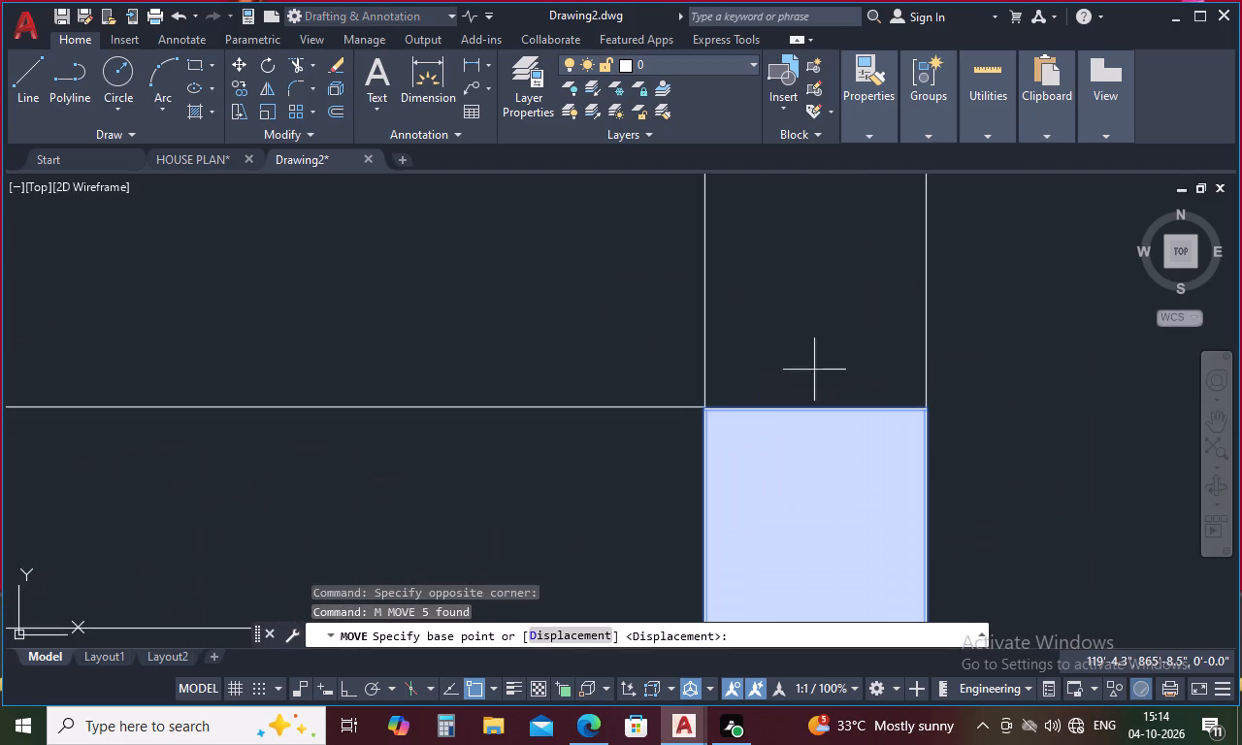
pyautogui.click(707, 408)
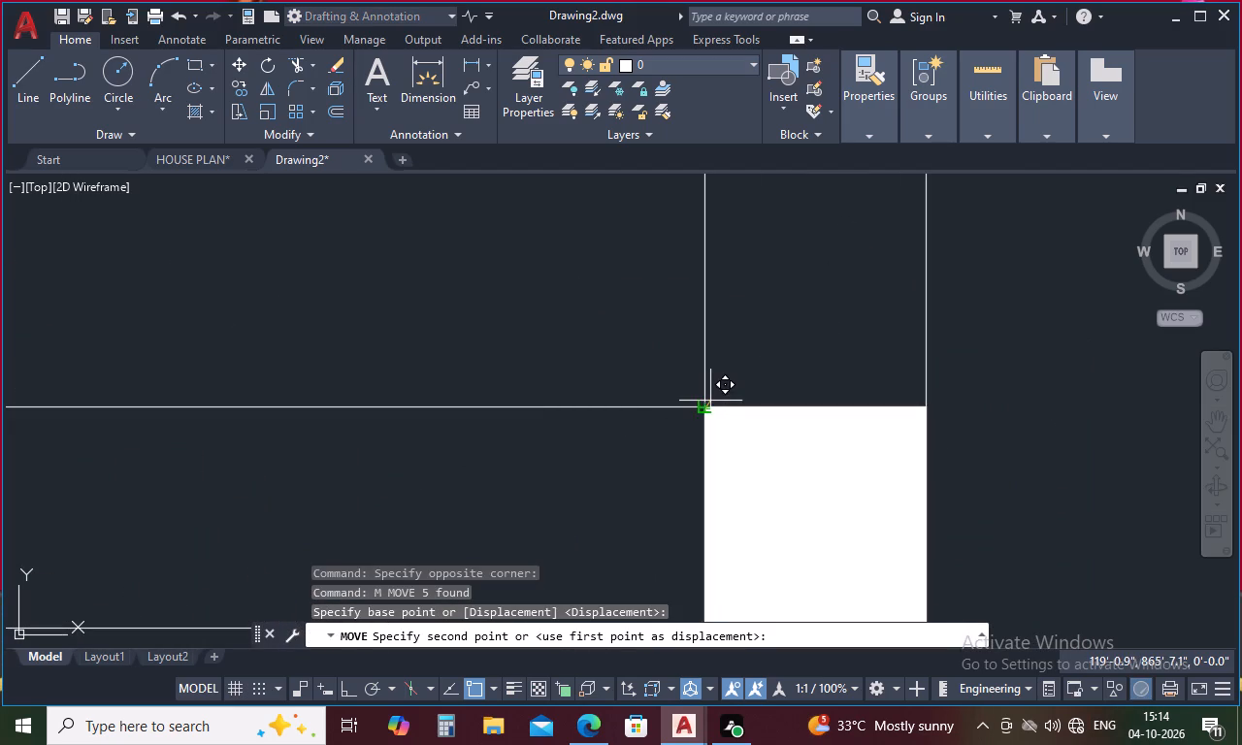
pyautogui.click(709, 402)
pyautogui.press('Escape')
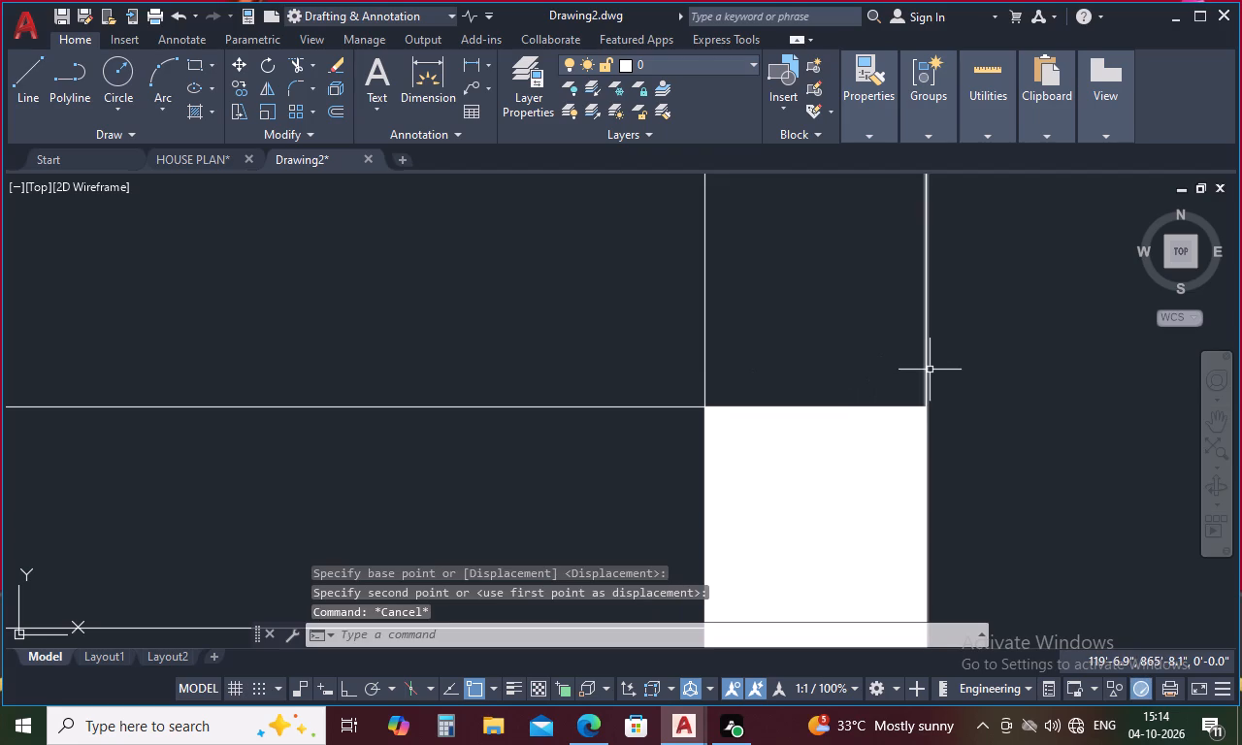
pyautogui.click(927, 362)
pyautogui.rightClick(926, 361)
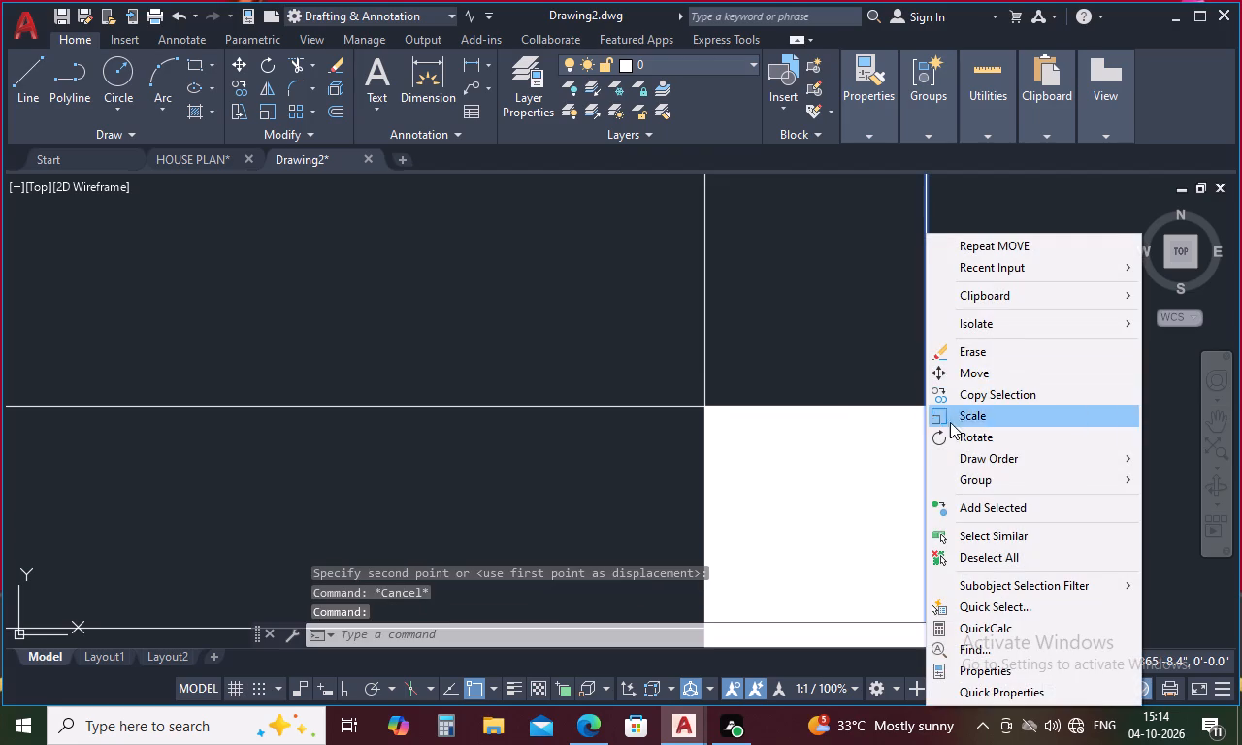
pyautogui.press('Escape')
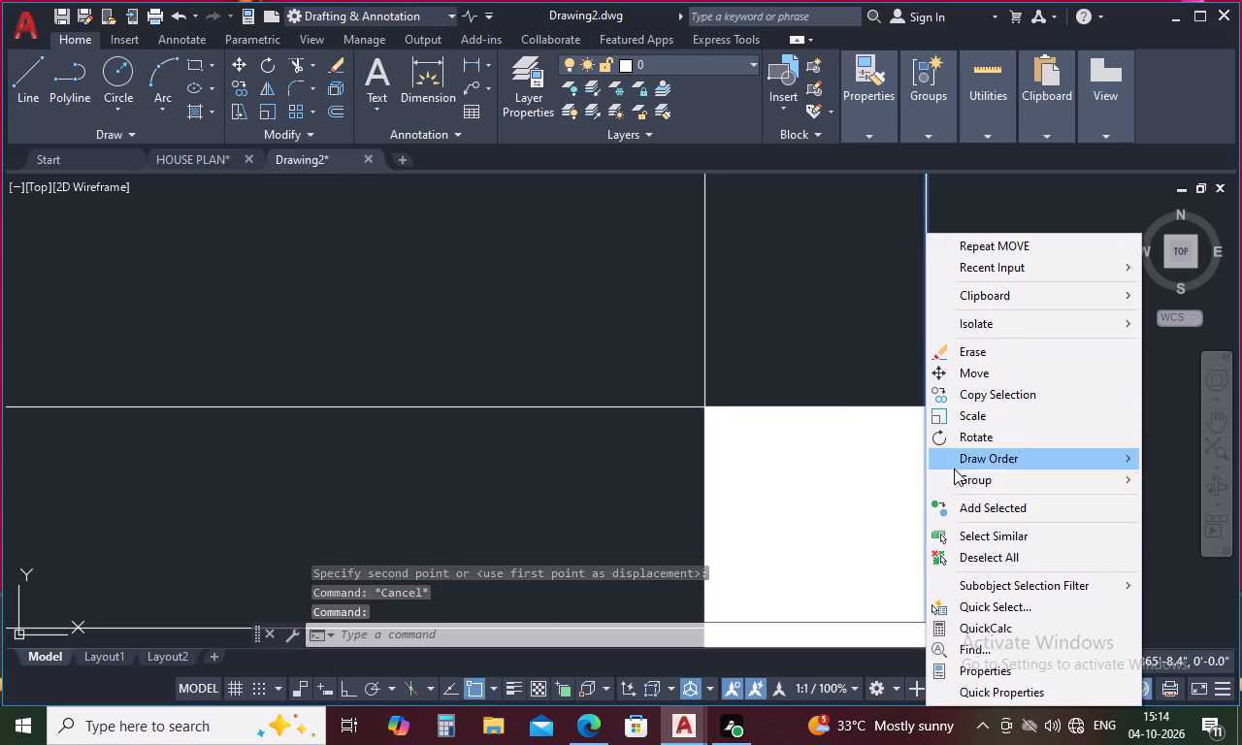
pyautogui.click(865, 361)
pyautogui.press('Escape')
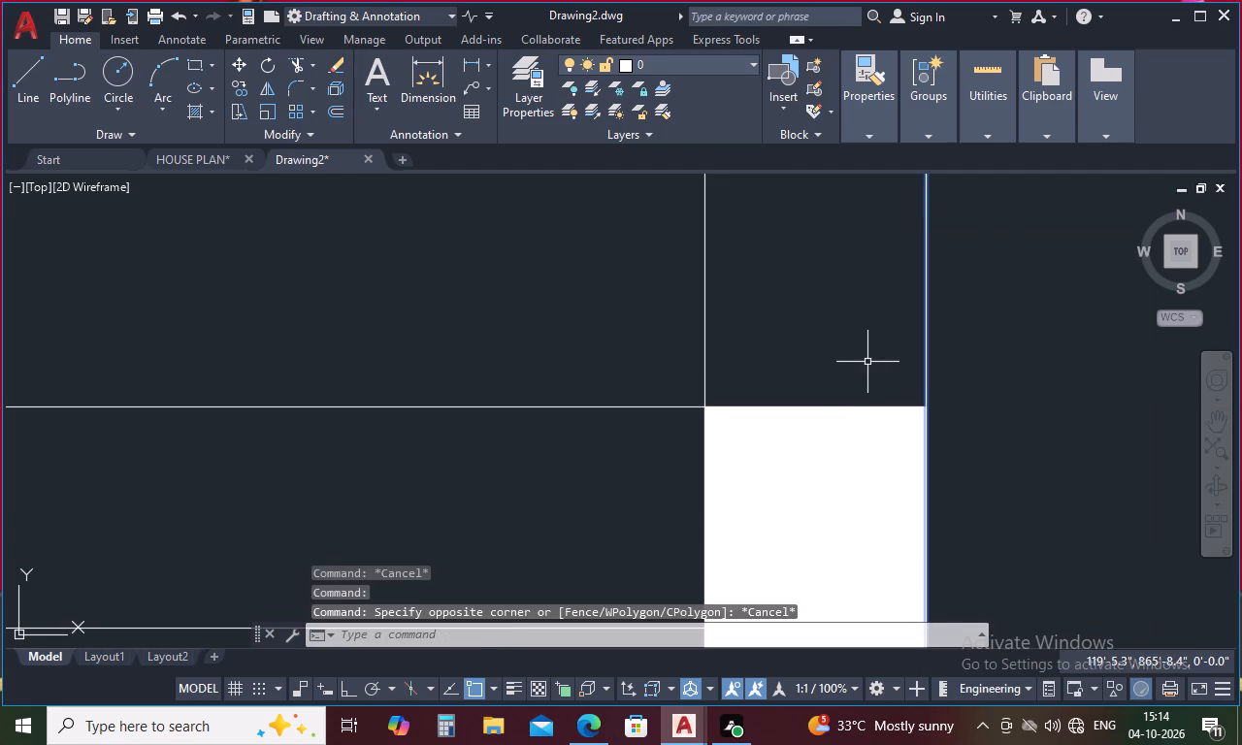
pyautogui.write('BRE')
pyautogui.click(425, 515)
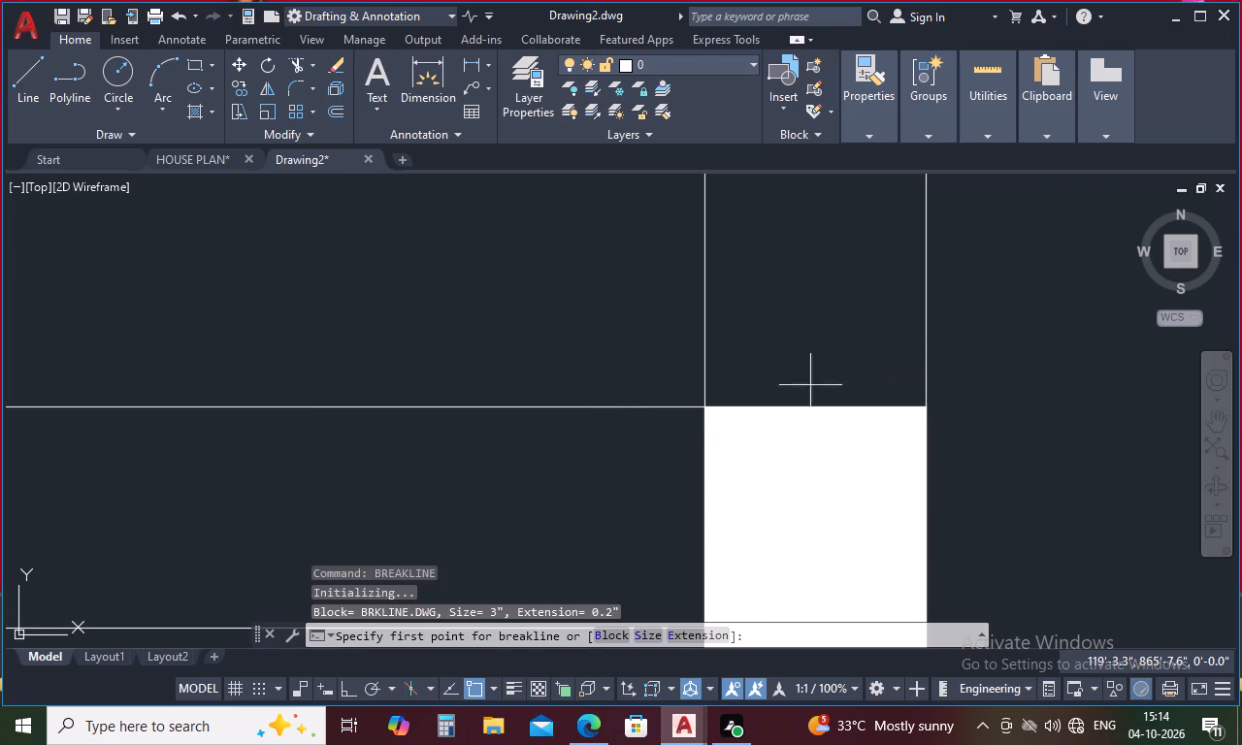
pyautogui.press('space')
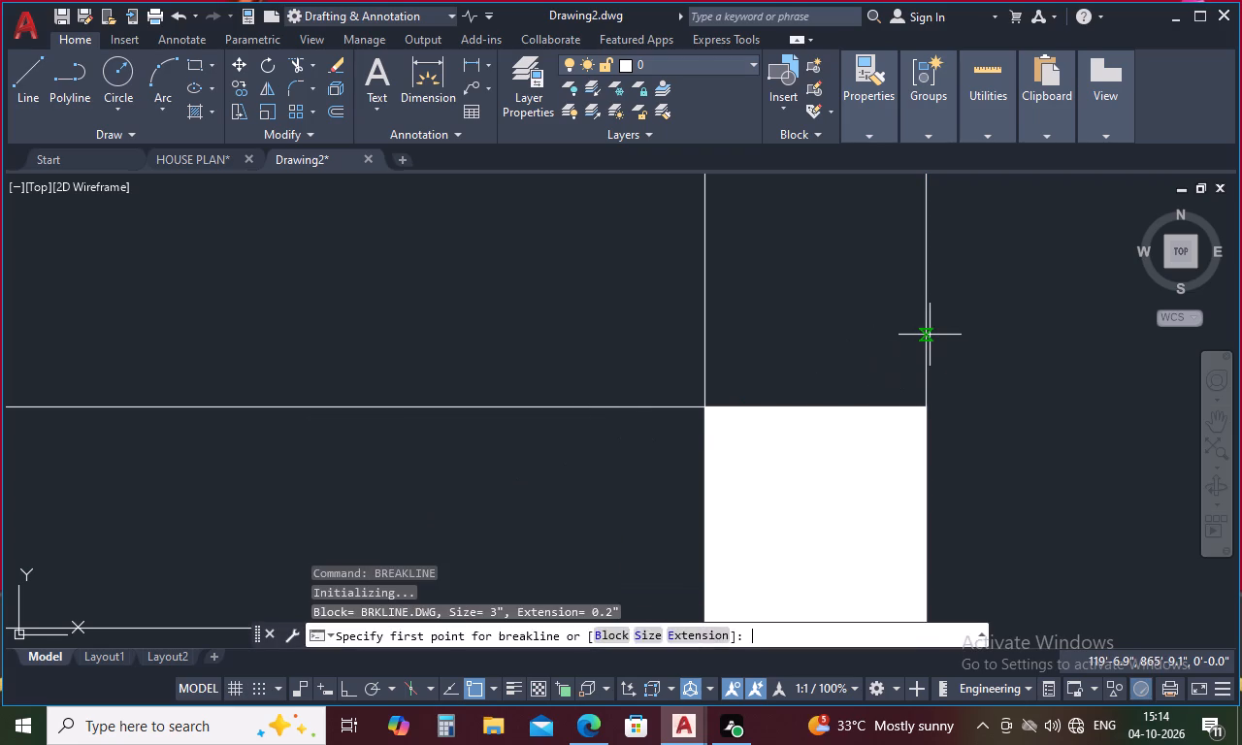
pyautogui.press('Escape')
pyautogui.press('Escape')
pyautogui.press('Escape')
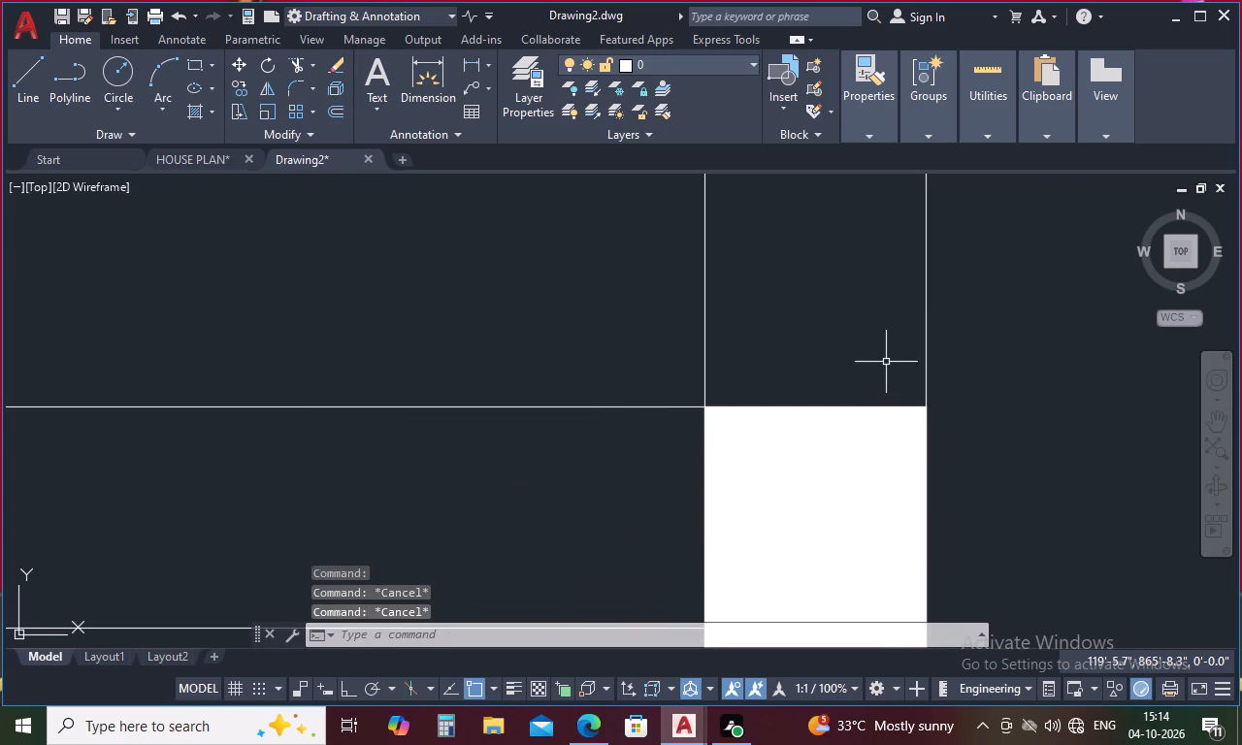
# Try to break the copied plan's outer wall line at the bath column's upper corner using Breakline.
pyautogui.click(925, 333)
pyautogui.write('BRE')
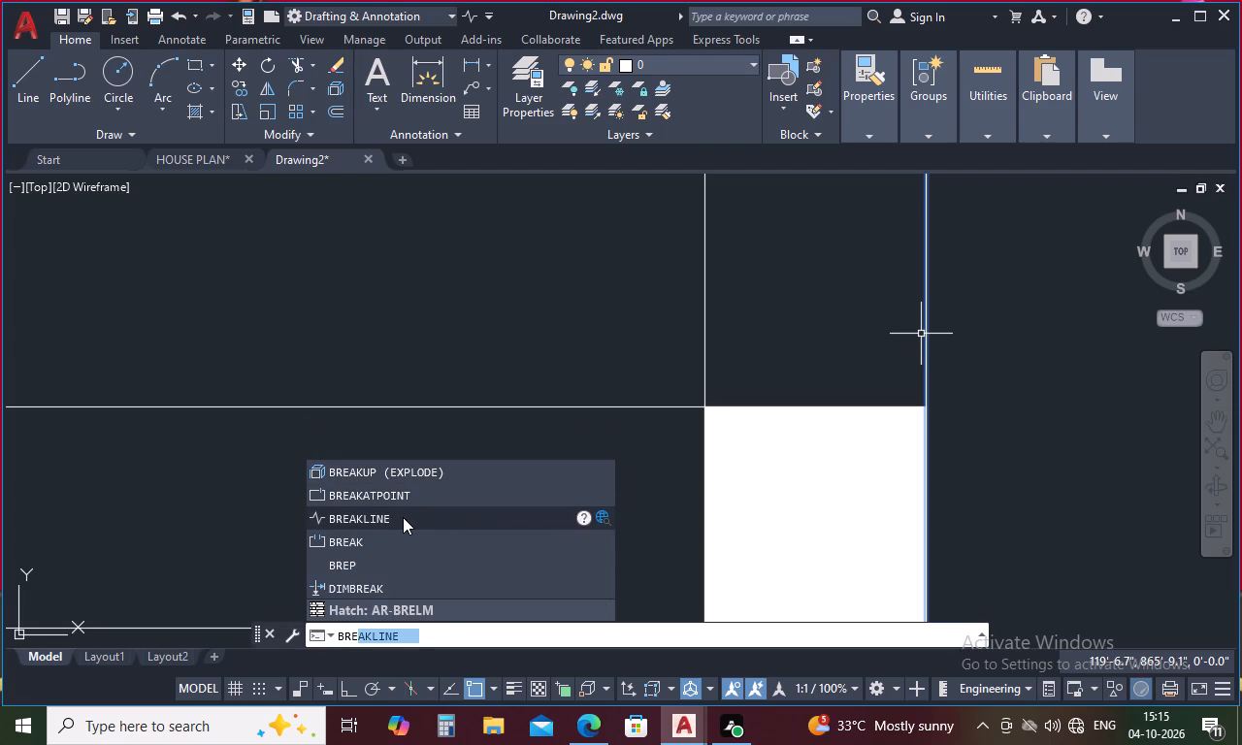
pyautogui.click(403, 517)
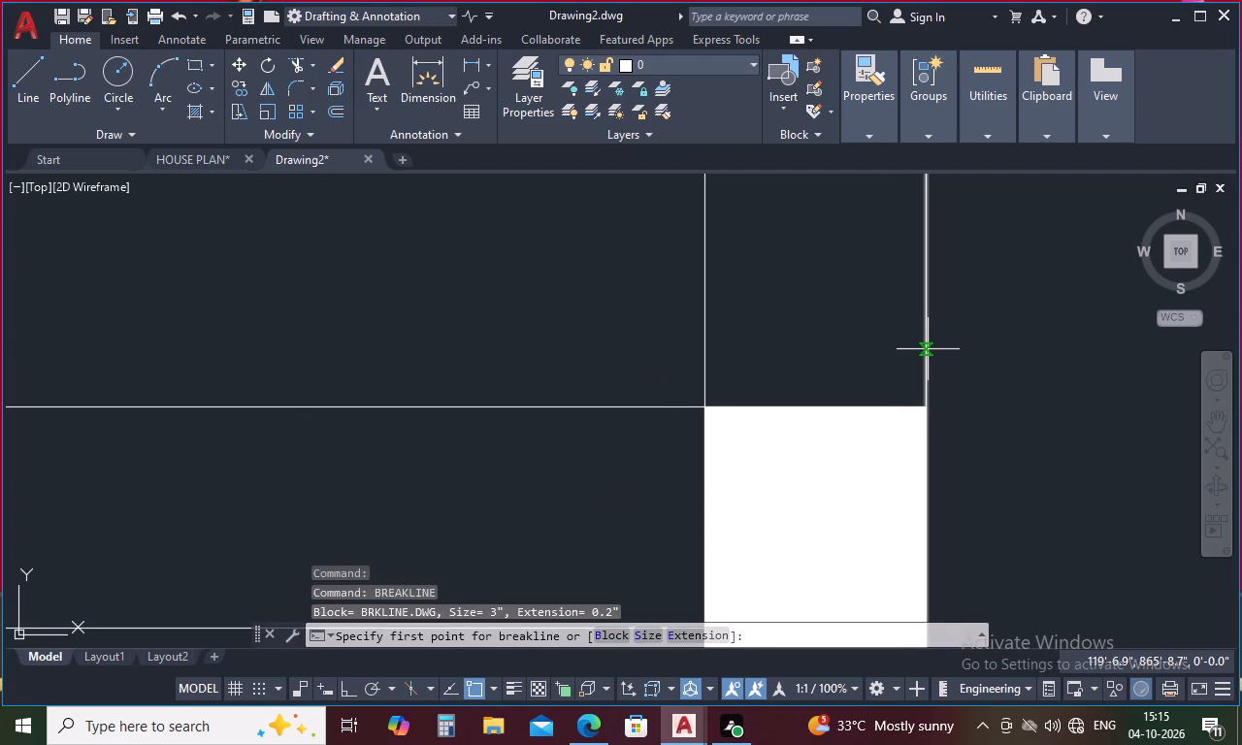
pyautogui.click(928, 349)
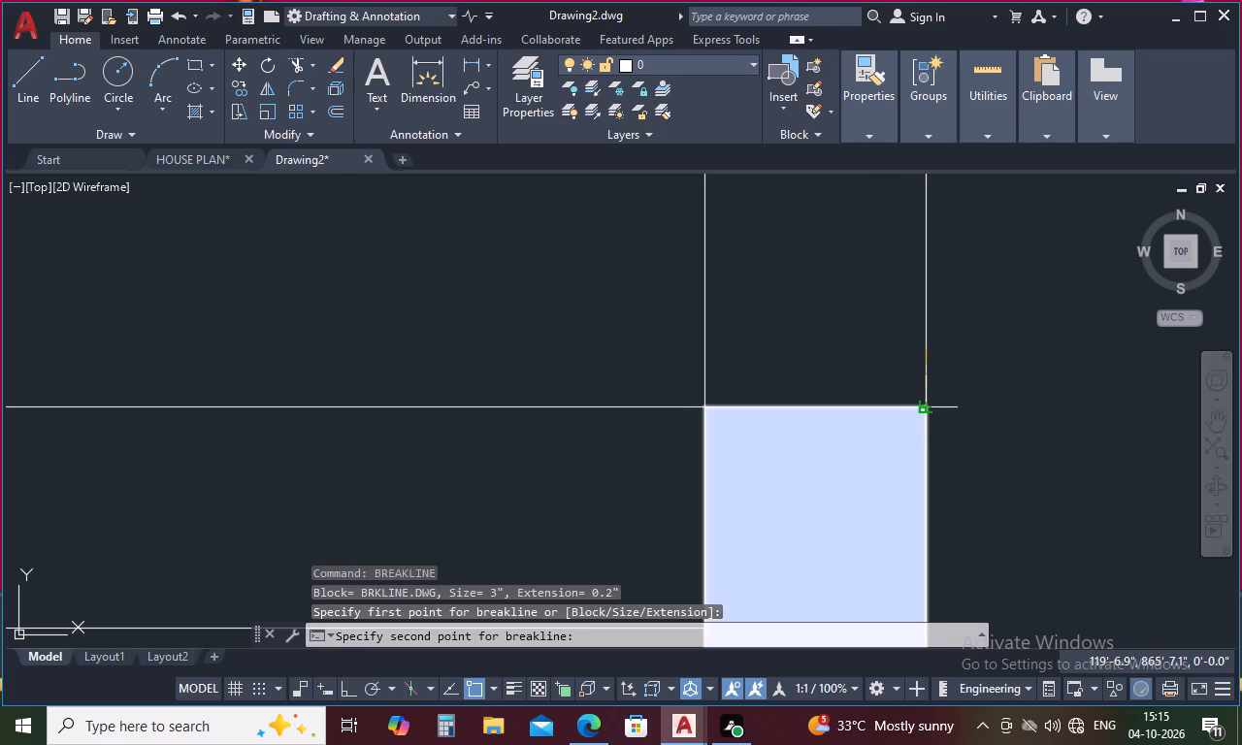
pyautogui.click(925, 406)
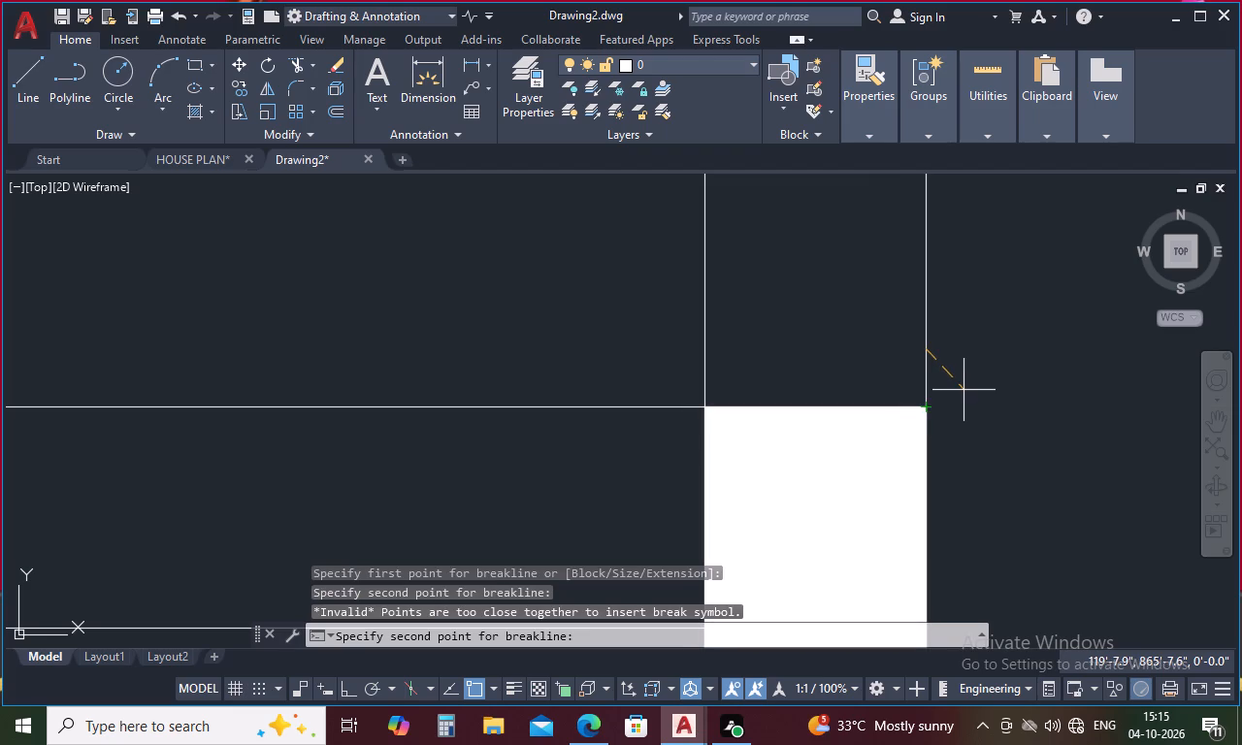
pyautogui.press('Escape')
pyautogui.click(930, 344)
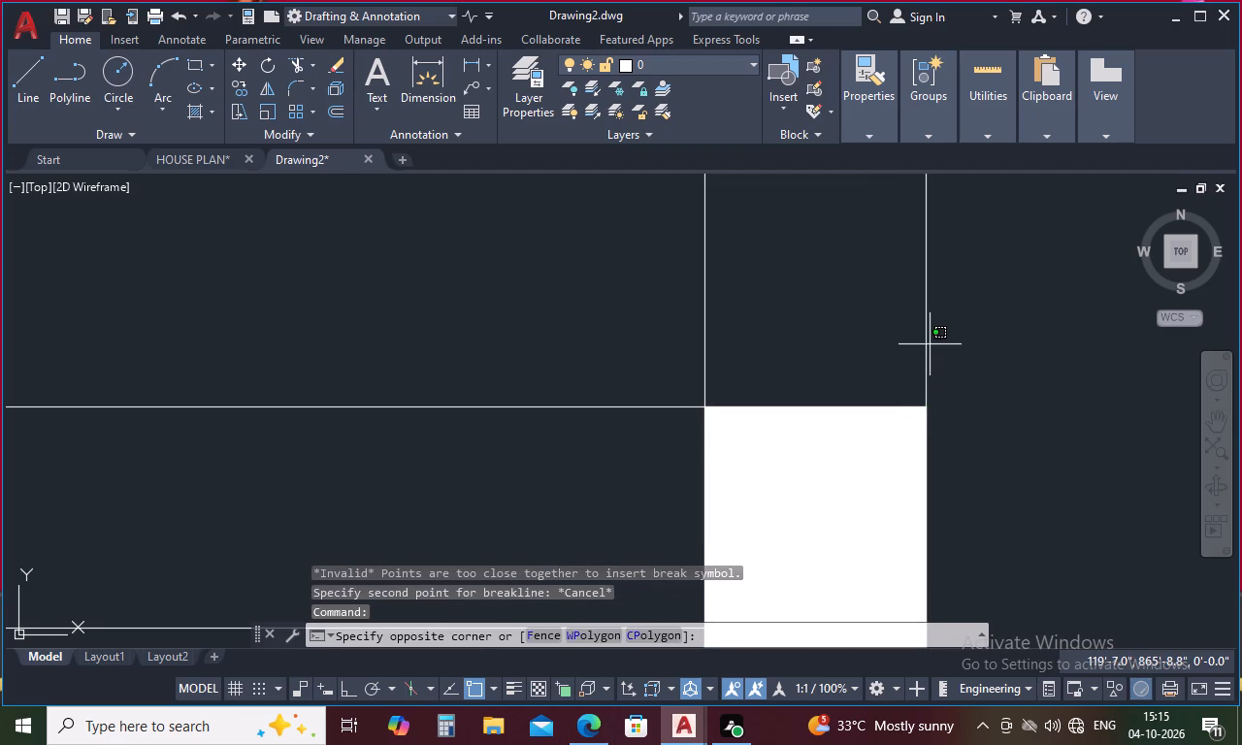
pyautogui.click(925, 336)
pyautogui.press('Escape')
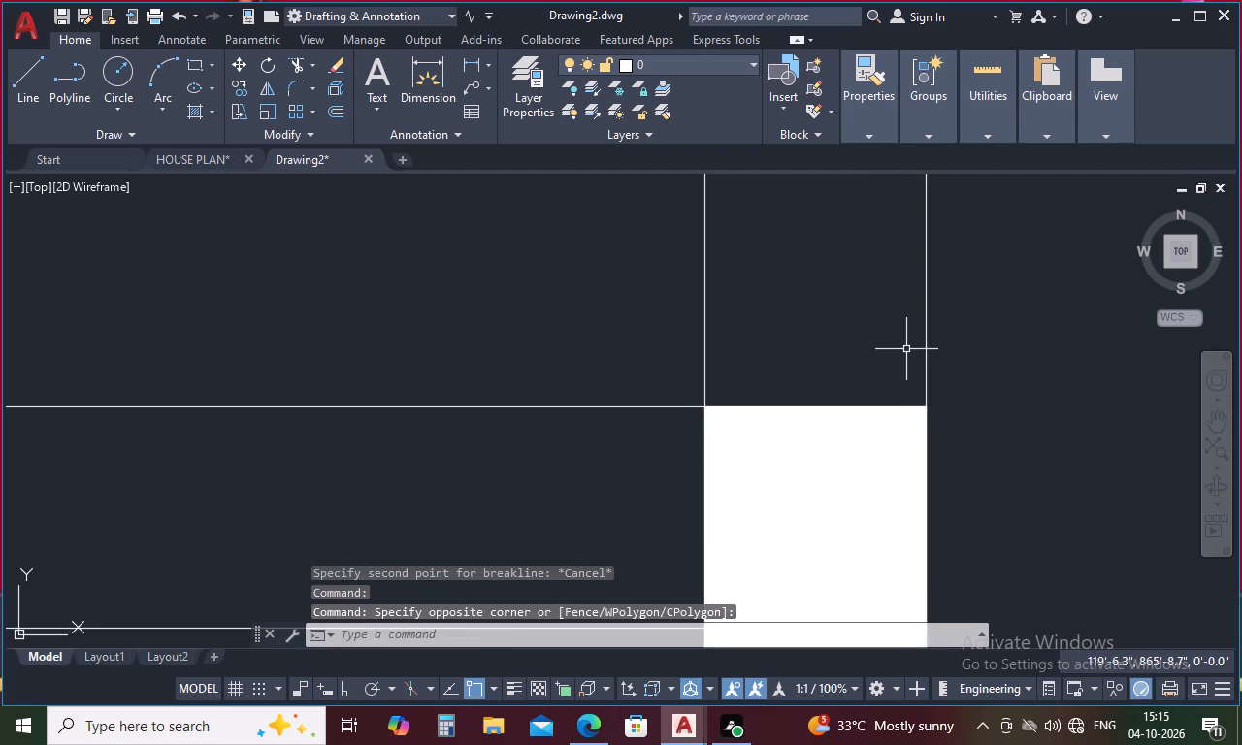
# Break the copied plan's outer wall line at the upper outer corner of the right-hand bath column using Break at Point.
pyautogui.write('BR')
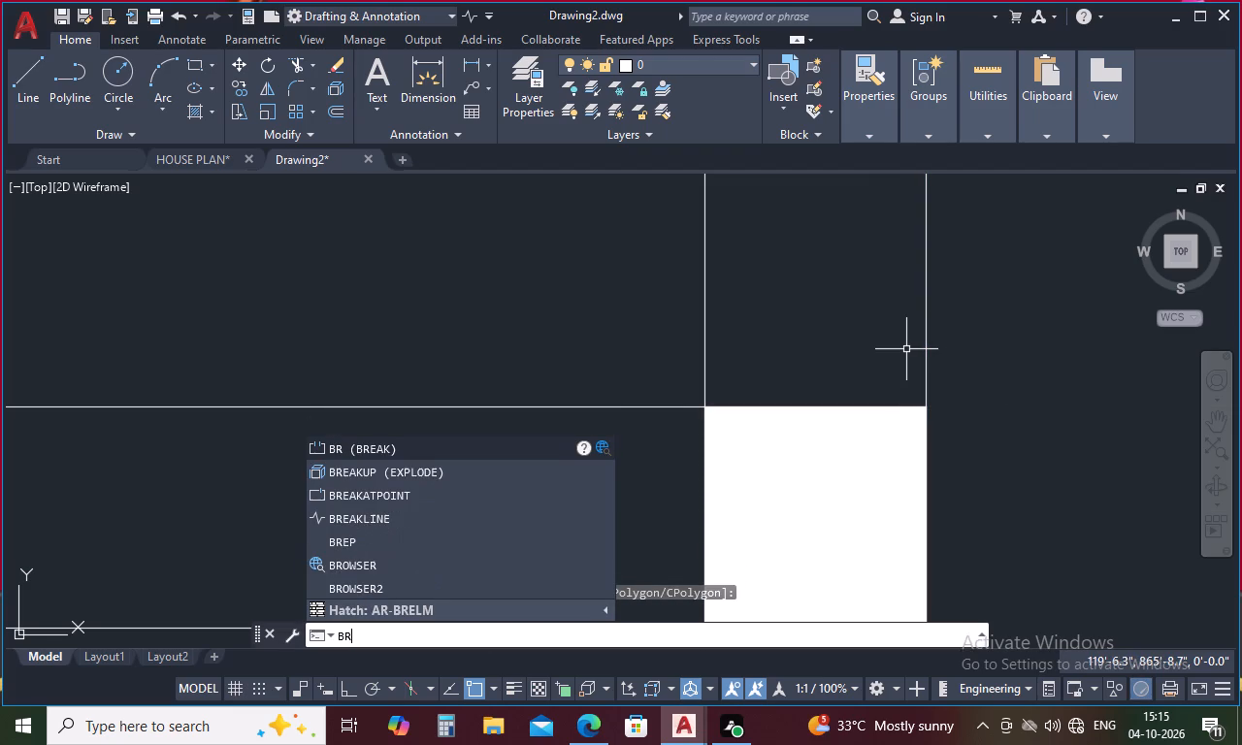
pyautogui.click(381, 494)
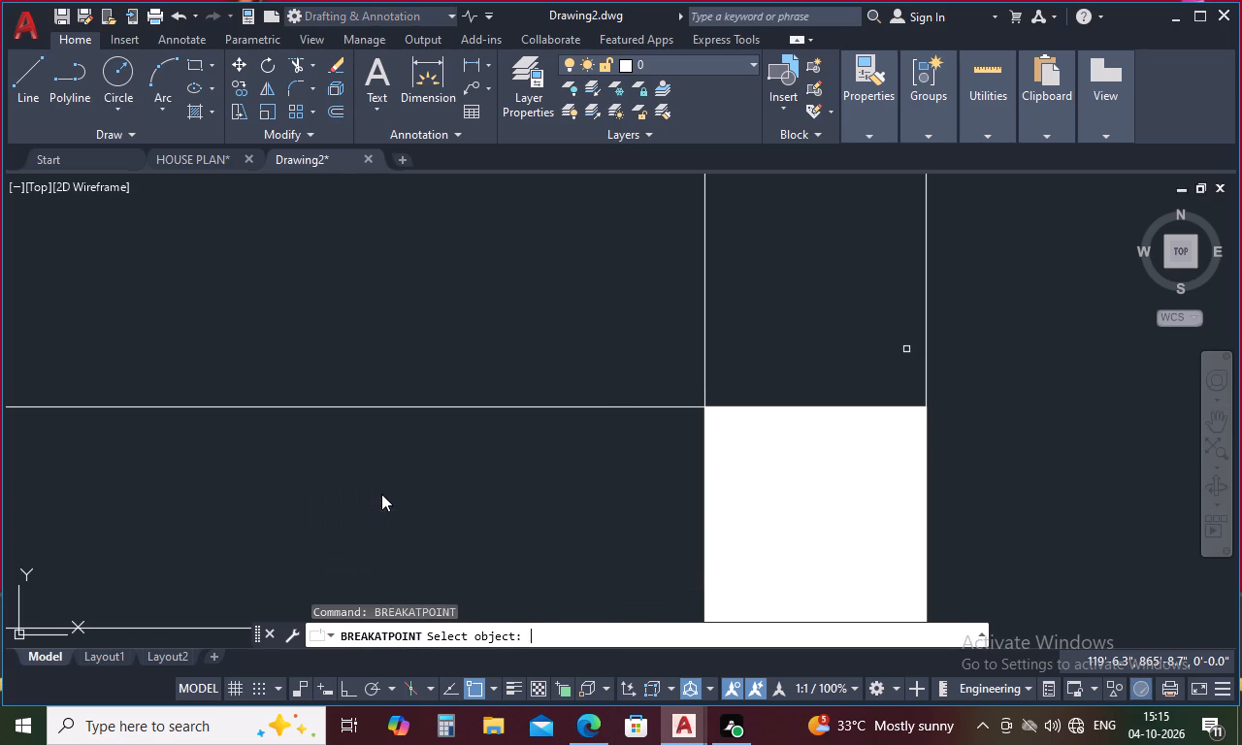
pyautogui.click(924, 276)
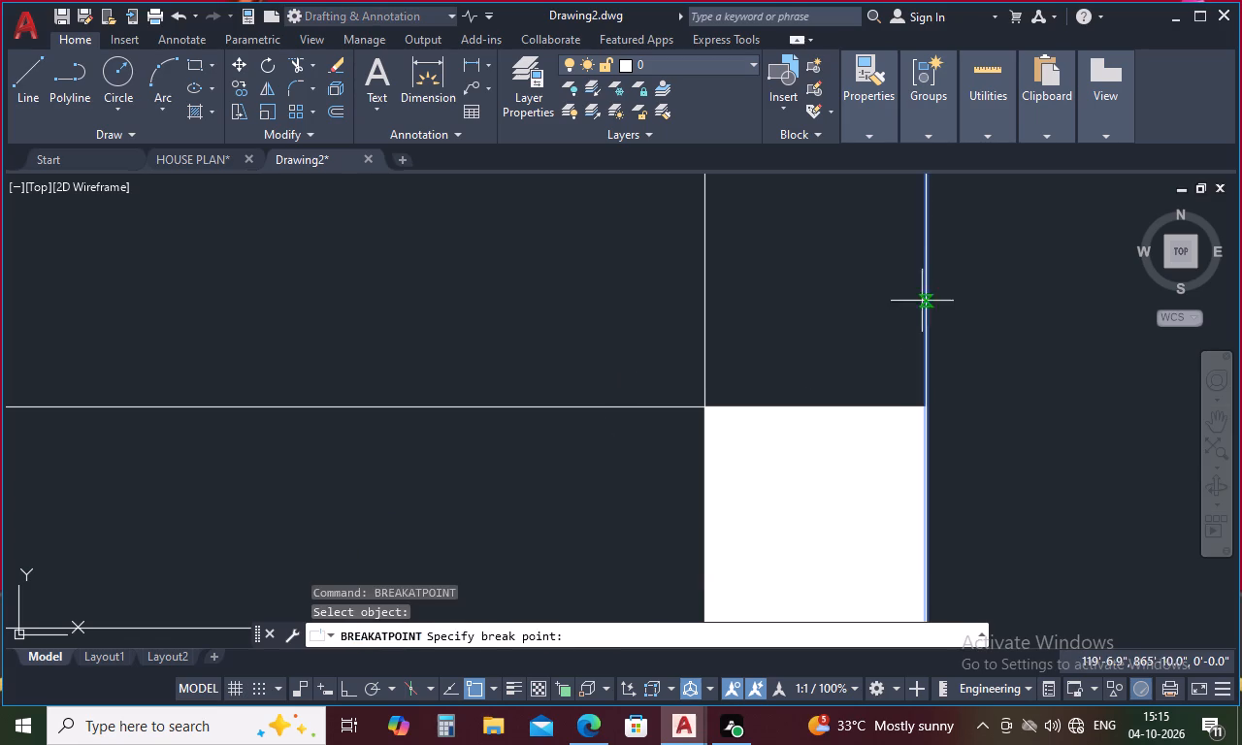
pyautogui.click(925, 405)
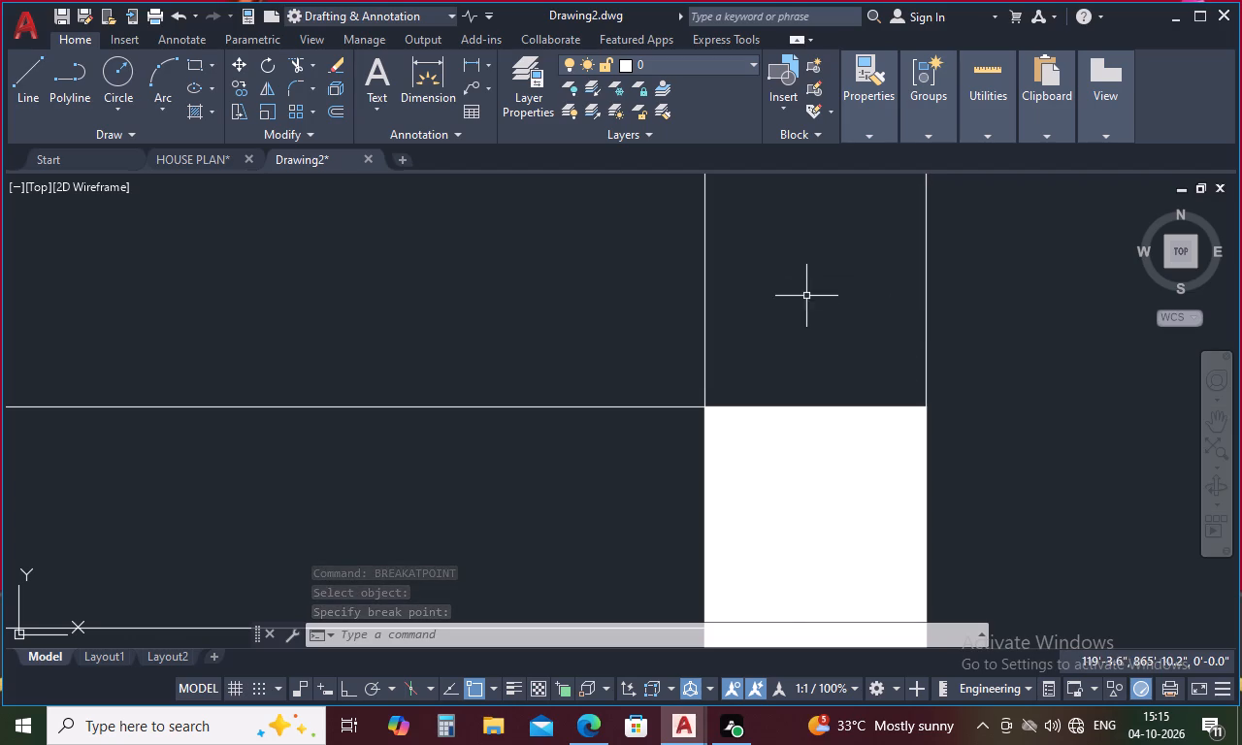
# Erase the copied plan's upper and left boundary wall lines, the upper right boundary stretch and the OPEN 7'-0" WIDE label.
pyautogui.scroll(-7, 811, 307)
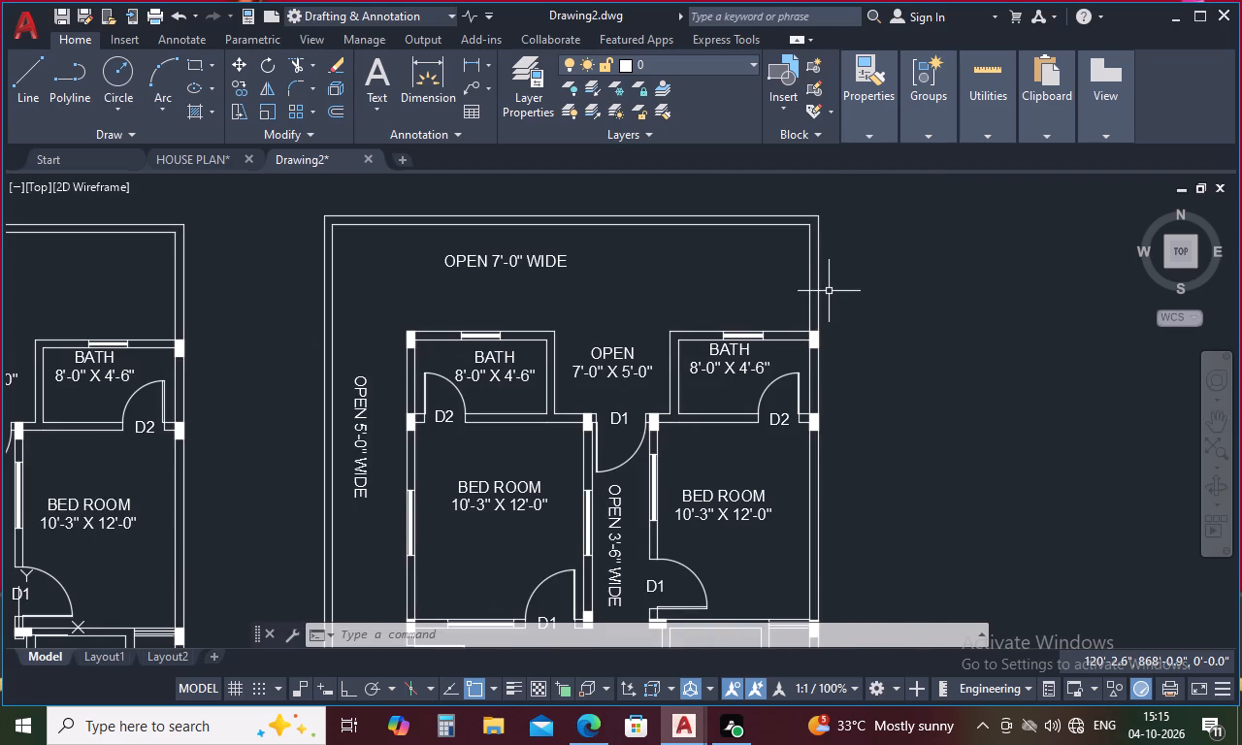
pyautogui.write('TR')
pyautogui.press('Escape')
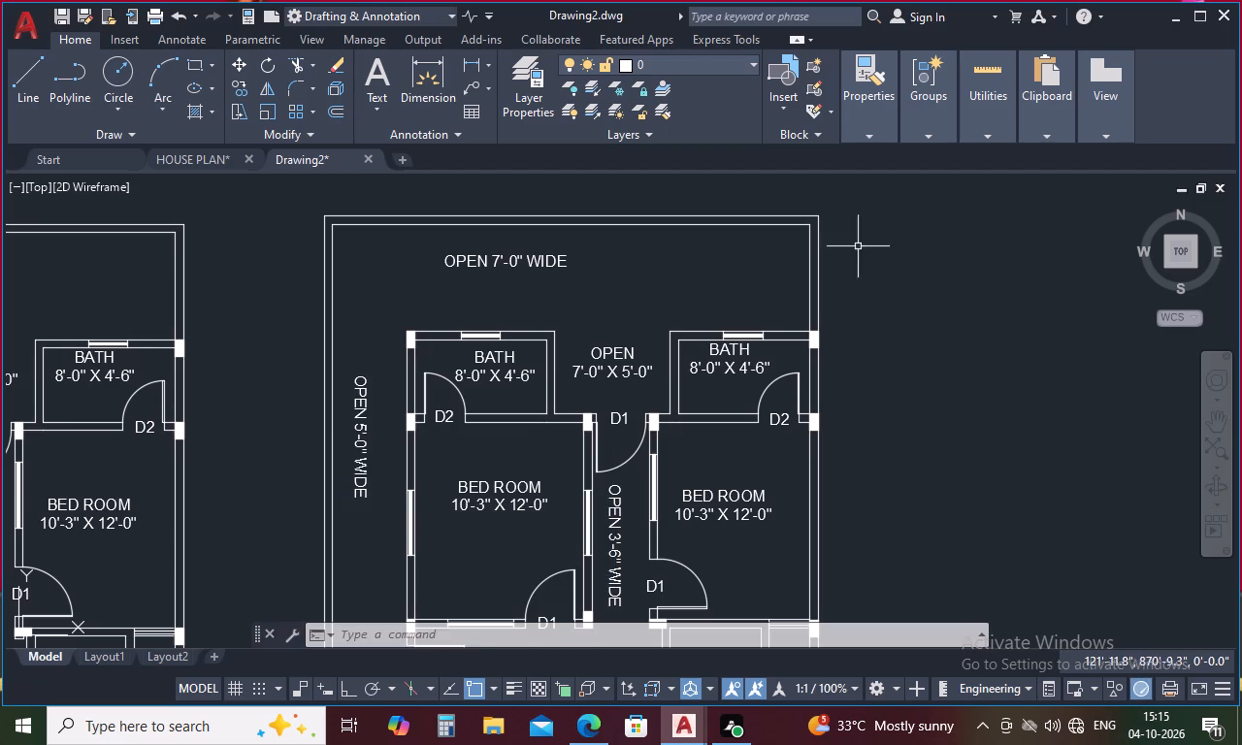
pyautogui.moveTo(864, 240); pyautogui.dragTo(709, 191)
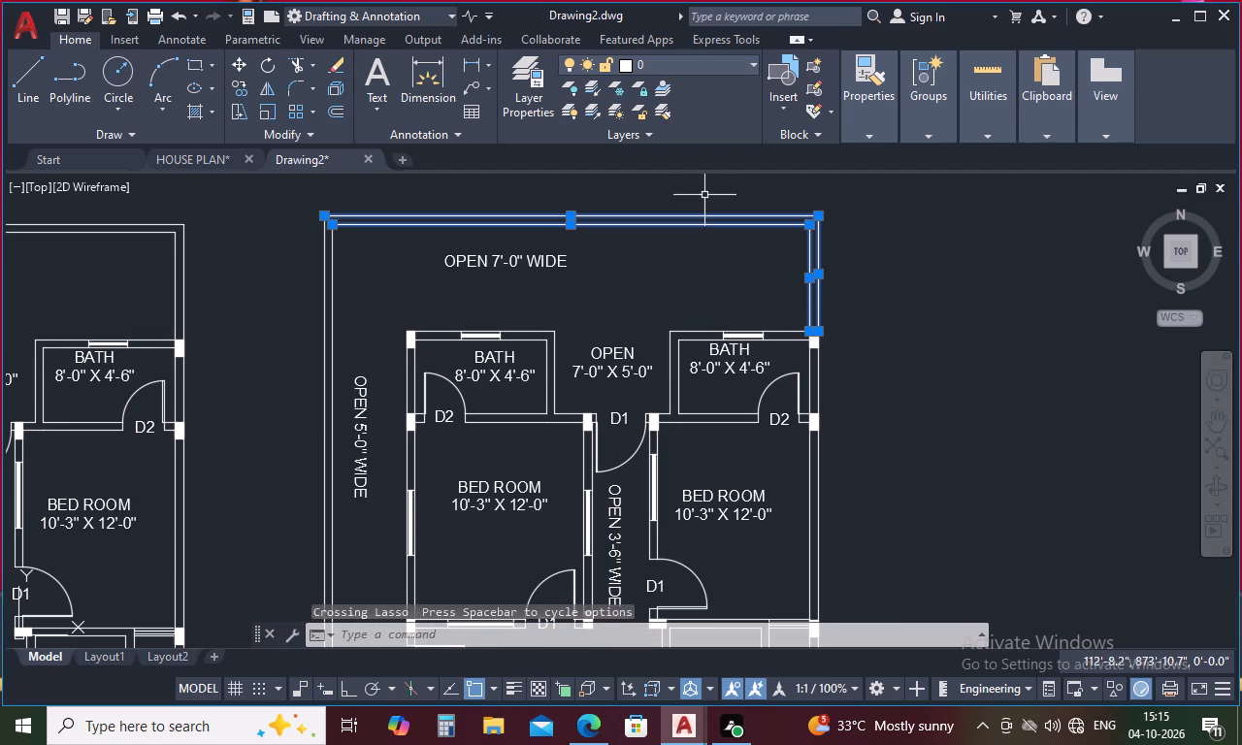
pyautogui.press('Delete')
pyautogui.moveTo(592, 249); pyautogui.dragTo(235, 236)
pyautogui.press('Delete')
# Erase the copied plan's lower boundary wall lines and the OPEN 5'-0" WIDE label below the car porch and drawing room.
pyautogui.scroll(-3, 556, 245)
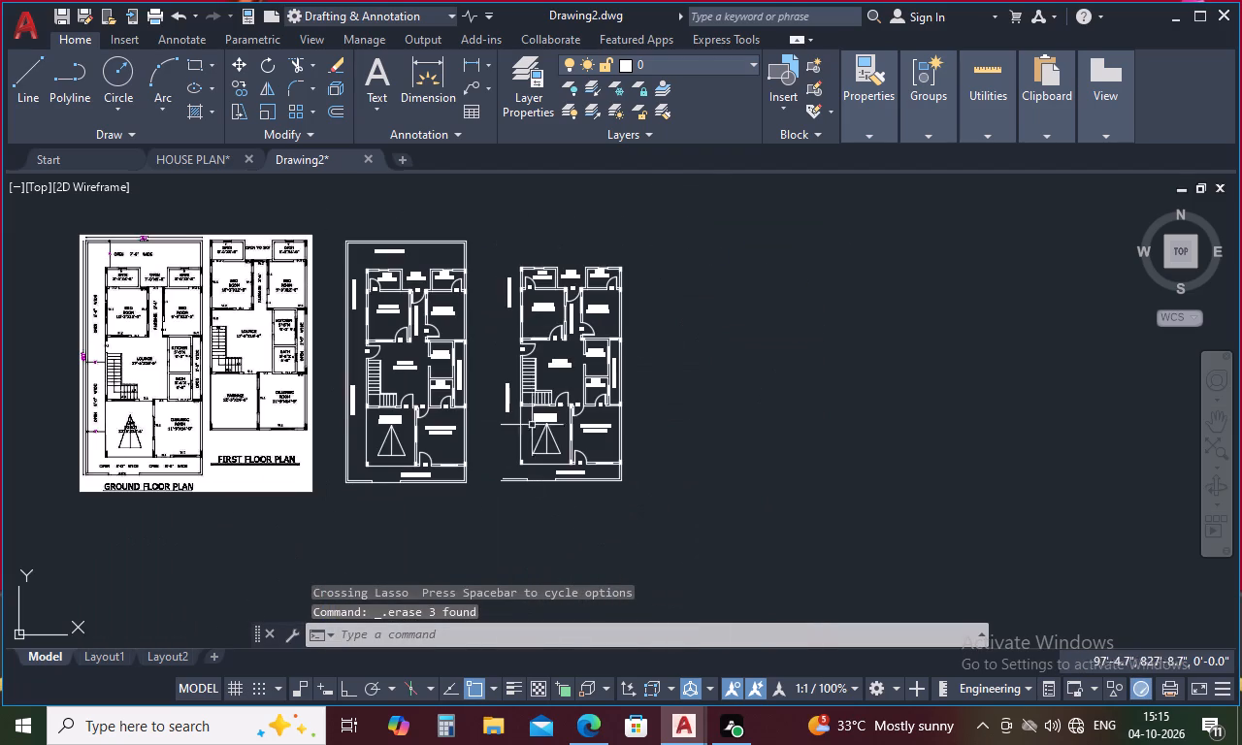
pyautogui.scroll(3, 533, 451)
pyautogui.scroll(-2, 634, 473)
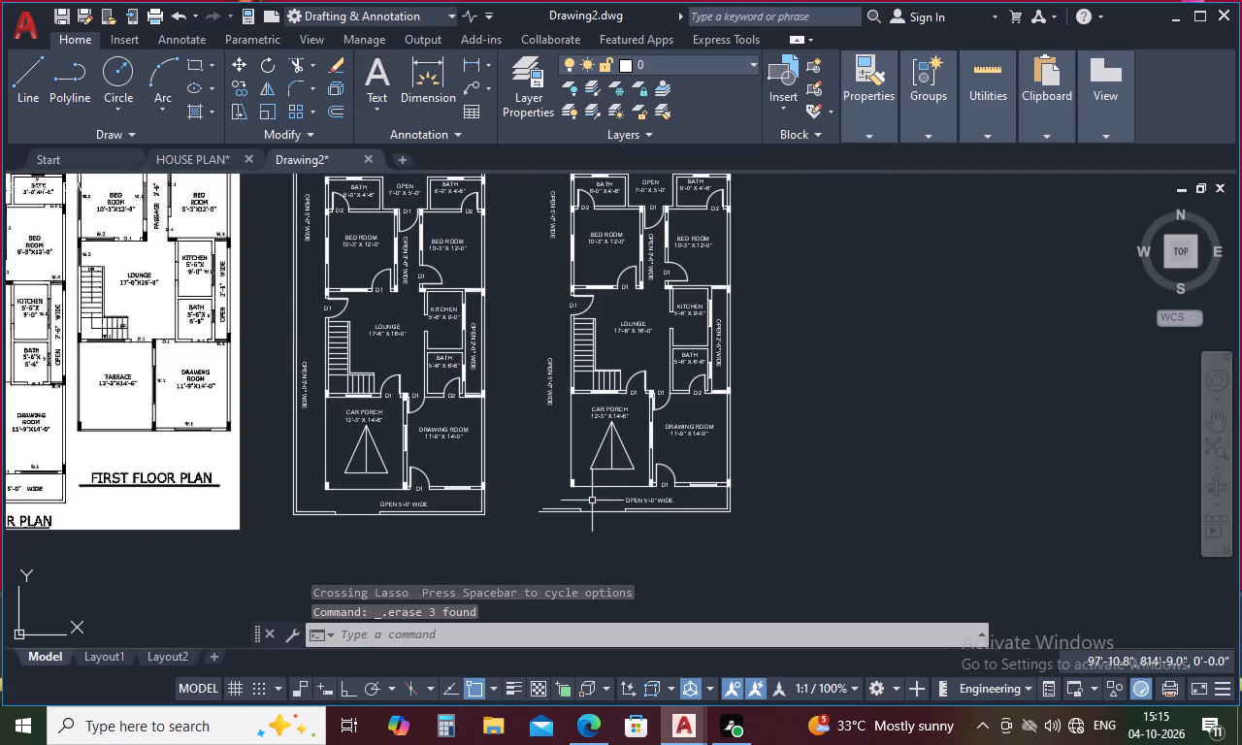
pyautogui.scroll(2, 582, 502)
pyautogui.moveTo(650, 498); pyautogui.dragTo(785, 546)
pyautogui.moveTo(805, 564); pyautogui.dragTo(648, 492)
pyautogui.moveTo(895, 551); pyautogui.dragTo(877, 534)
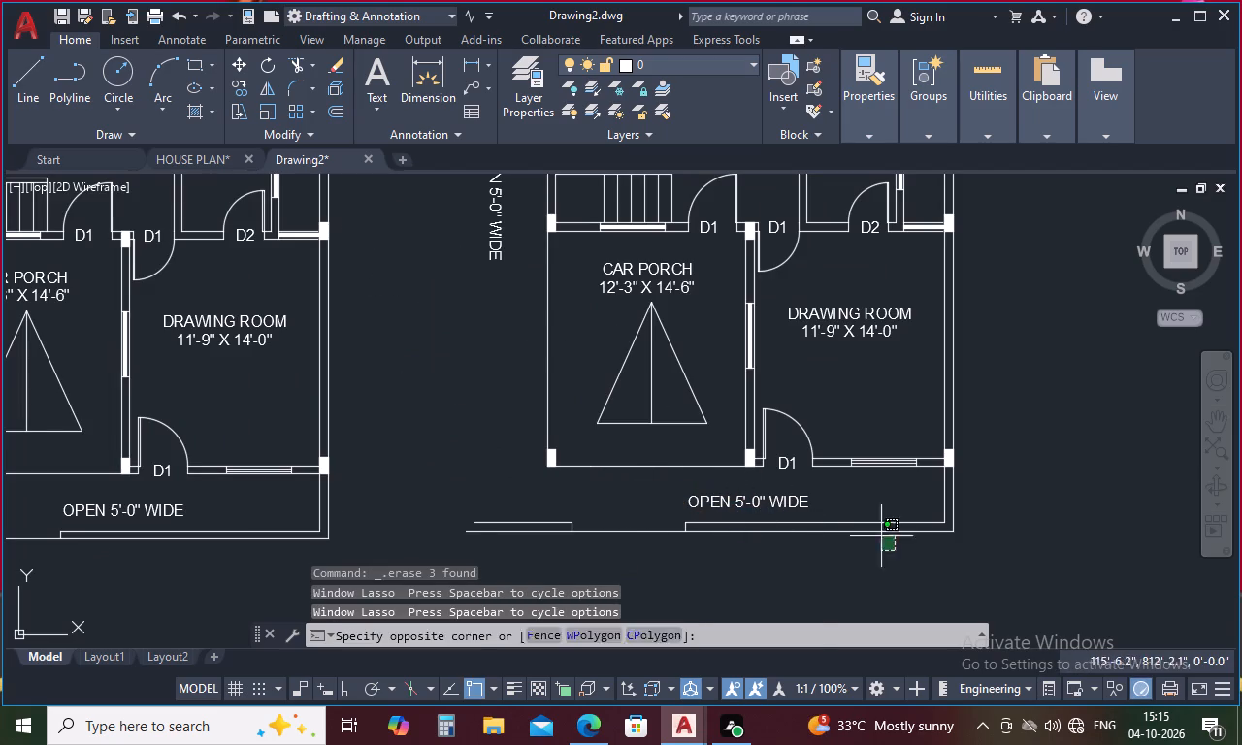
pyautogui.moveTo(877, 534); pyautogui.dragTo(507, 534)
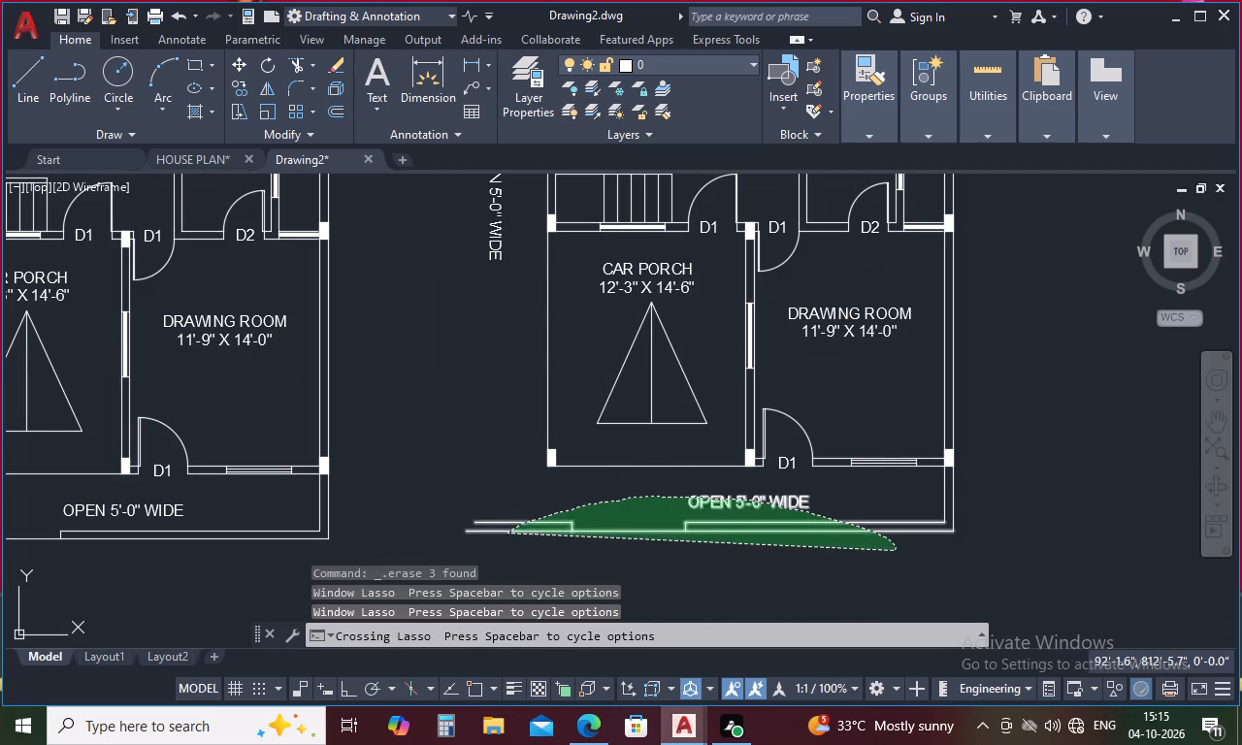
pyautogui.press('Delete')
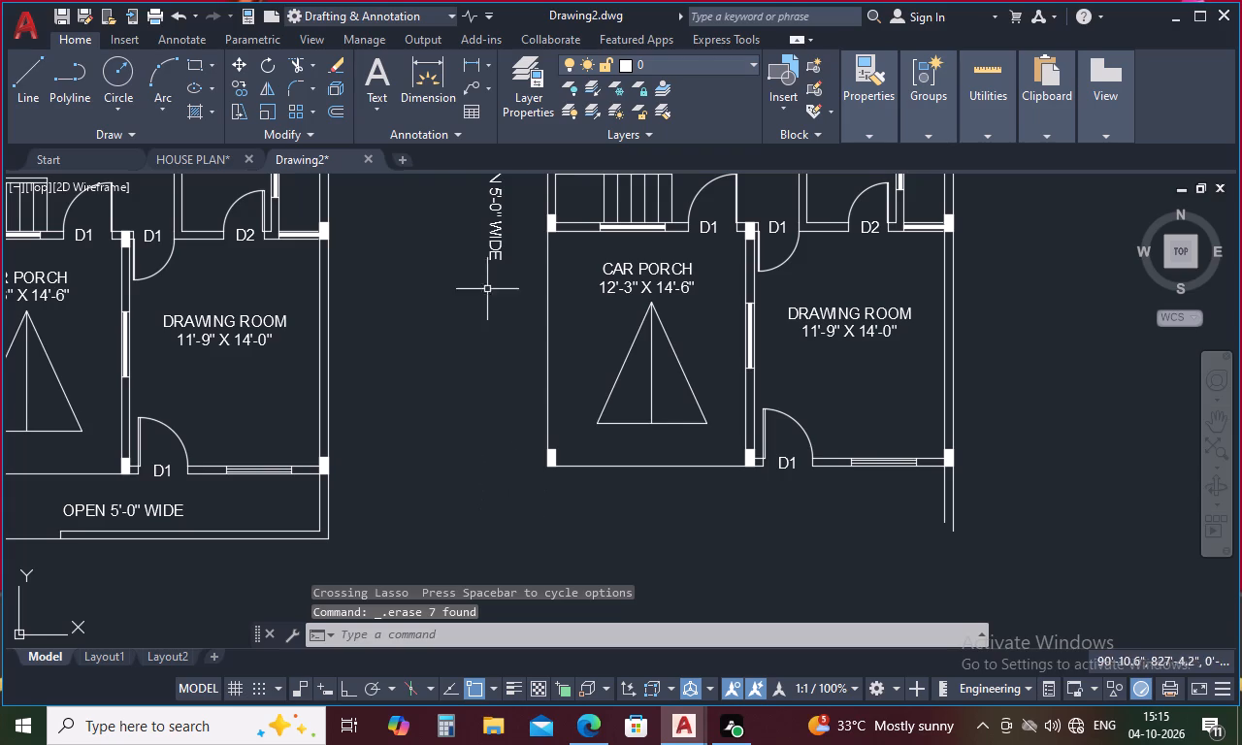
# Erase the two vertical OPEN 5'-0" WIDE labels along the left side of the copied plan.
pyautogui.click(494, 243)
pyautogui.press('Delete')
pyautogui.scroll(-2, 511, 384)
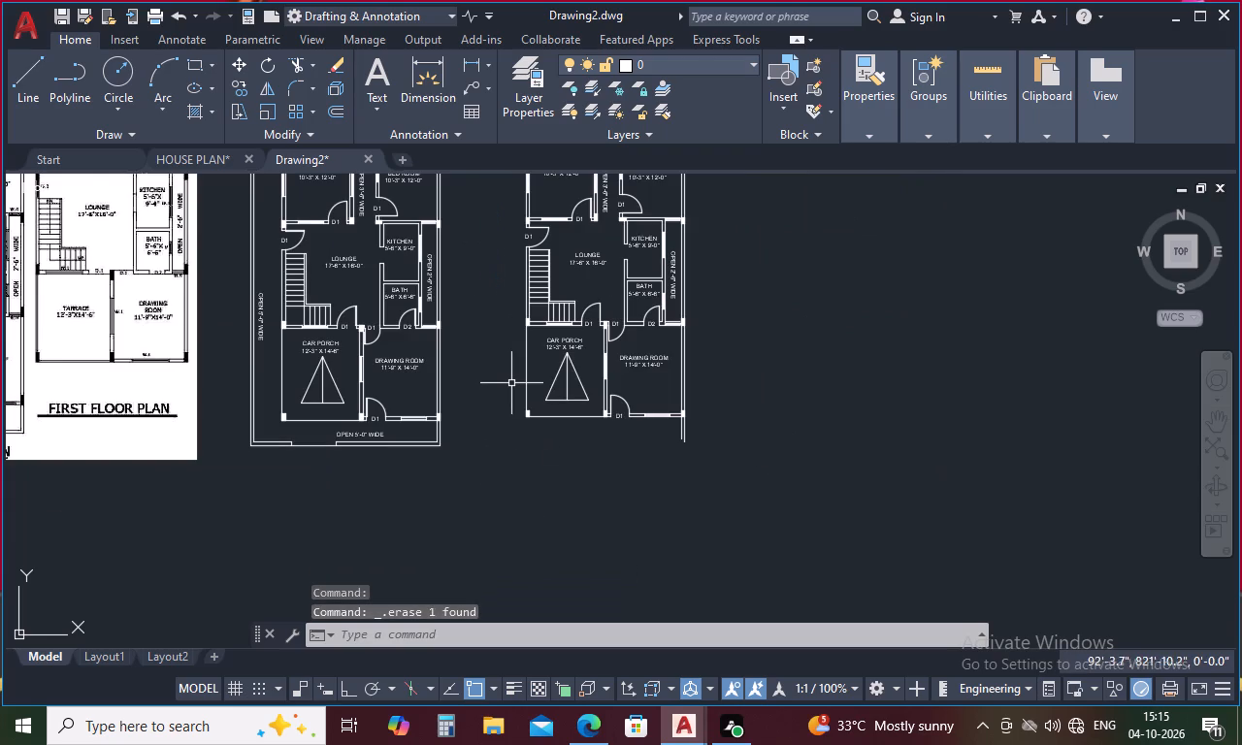
pyautogui.scroll(-1, 511, 381)
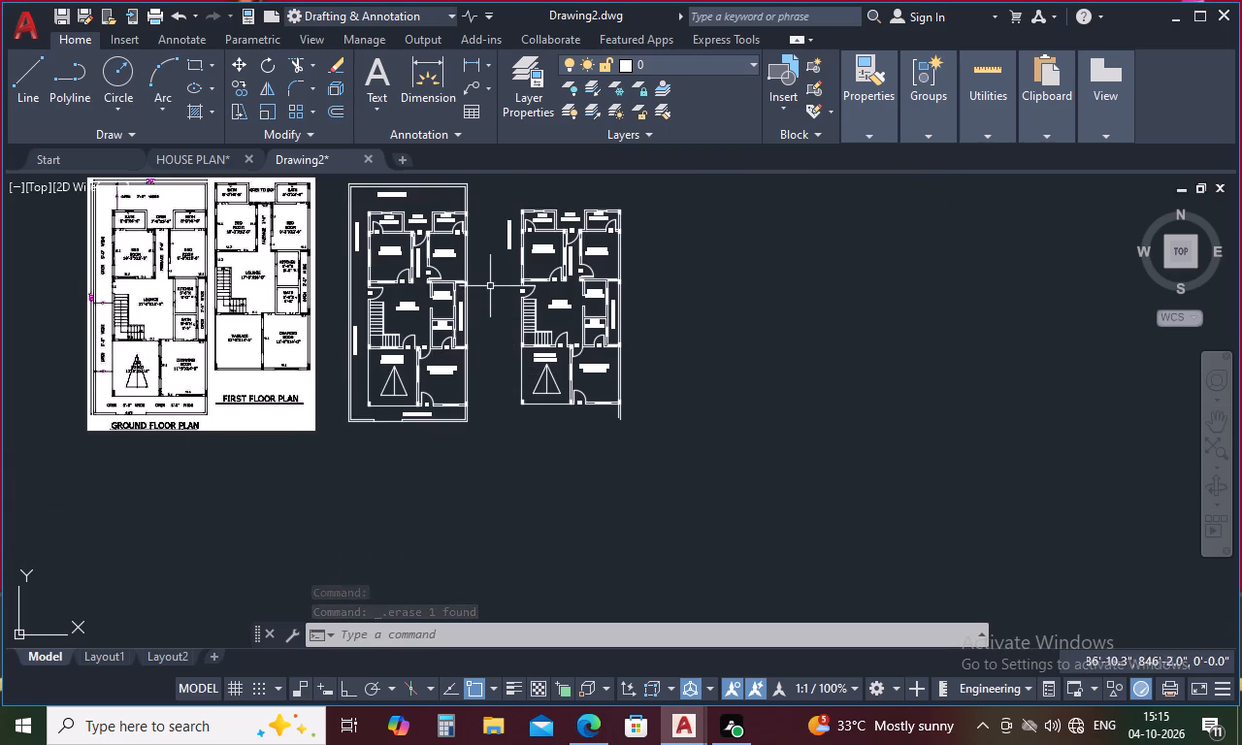
pyautogui.scroll(2, 214, 351)
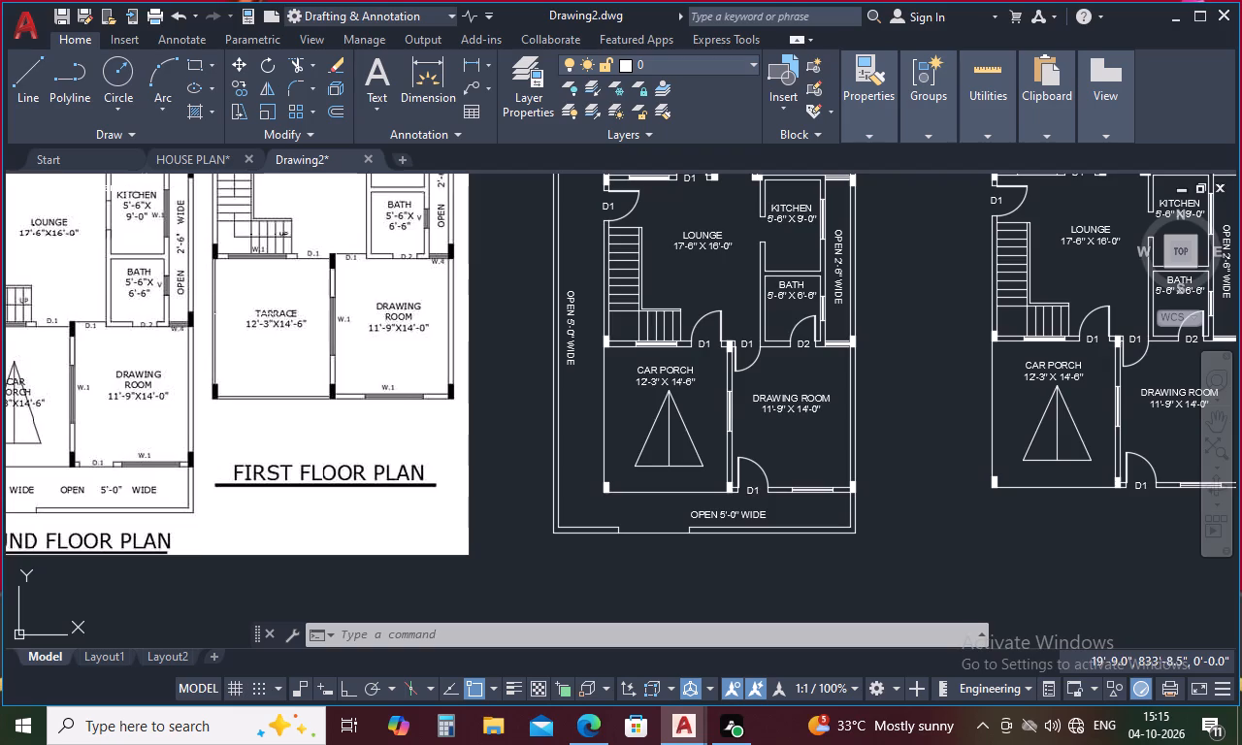
pyautogui.scroll(-1, 256, 310)
pyautogui.scroll(3, 237, 326)
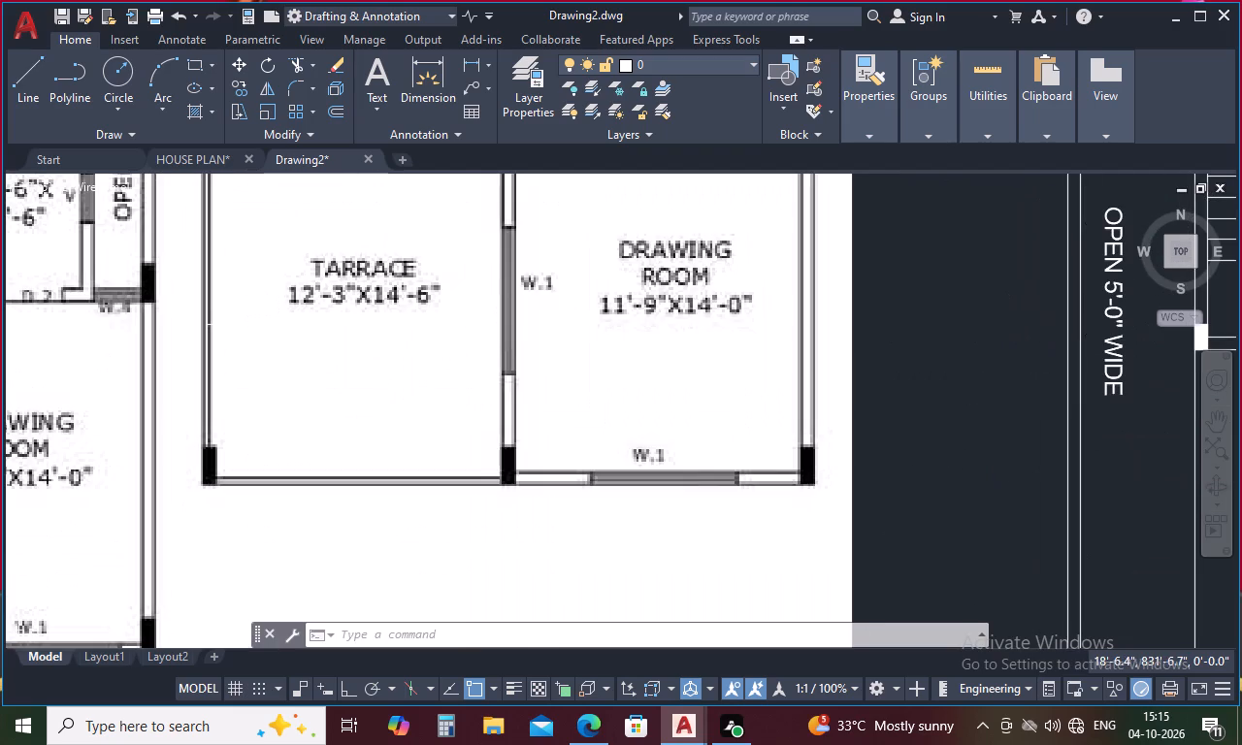
pyautogui.scroll(-3, 237, 325)
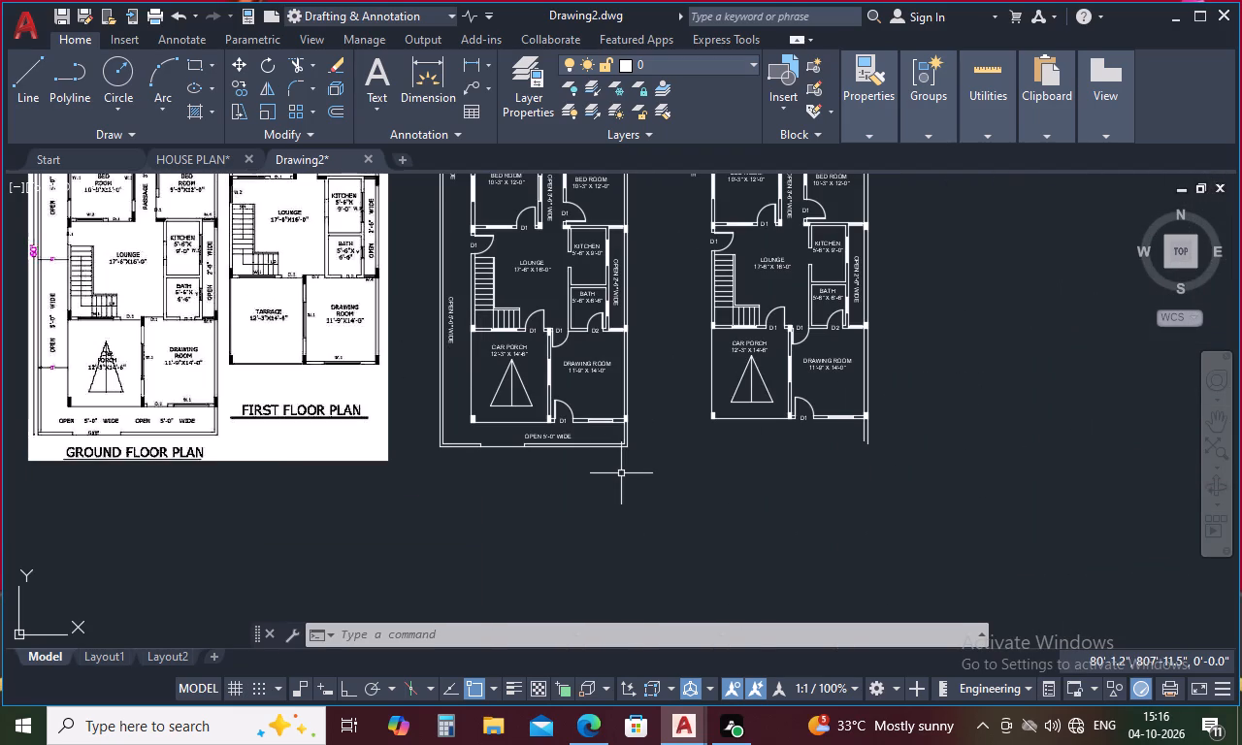
pyautogui.scroll(-1, 623, 471)
pyautogui.click(665, 272)
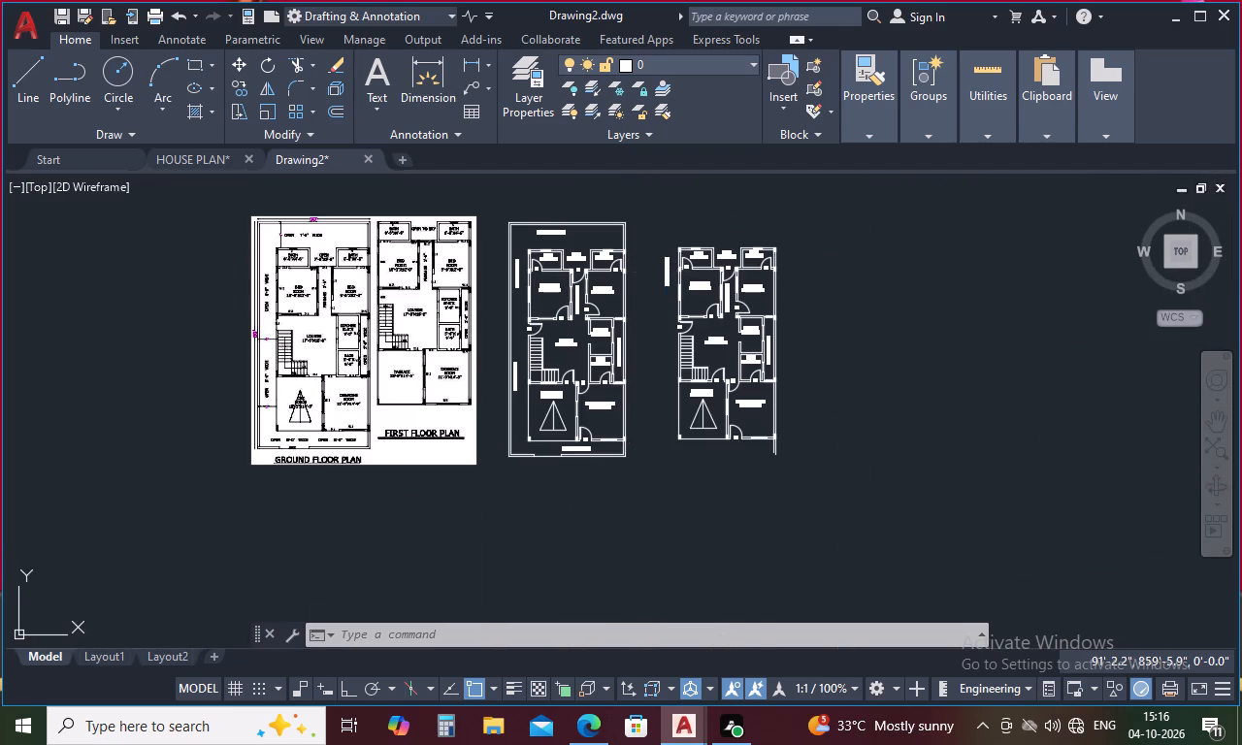
pyautogui.press('Delete')
# Remove both boundary line stubs below the copied drawing room's outer corner column, breaking the outer line at the column's lower corner.
pyautogui.scroll(3, 766, 449)
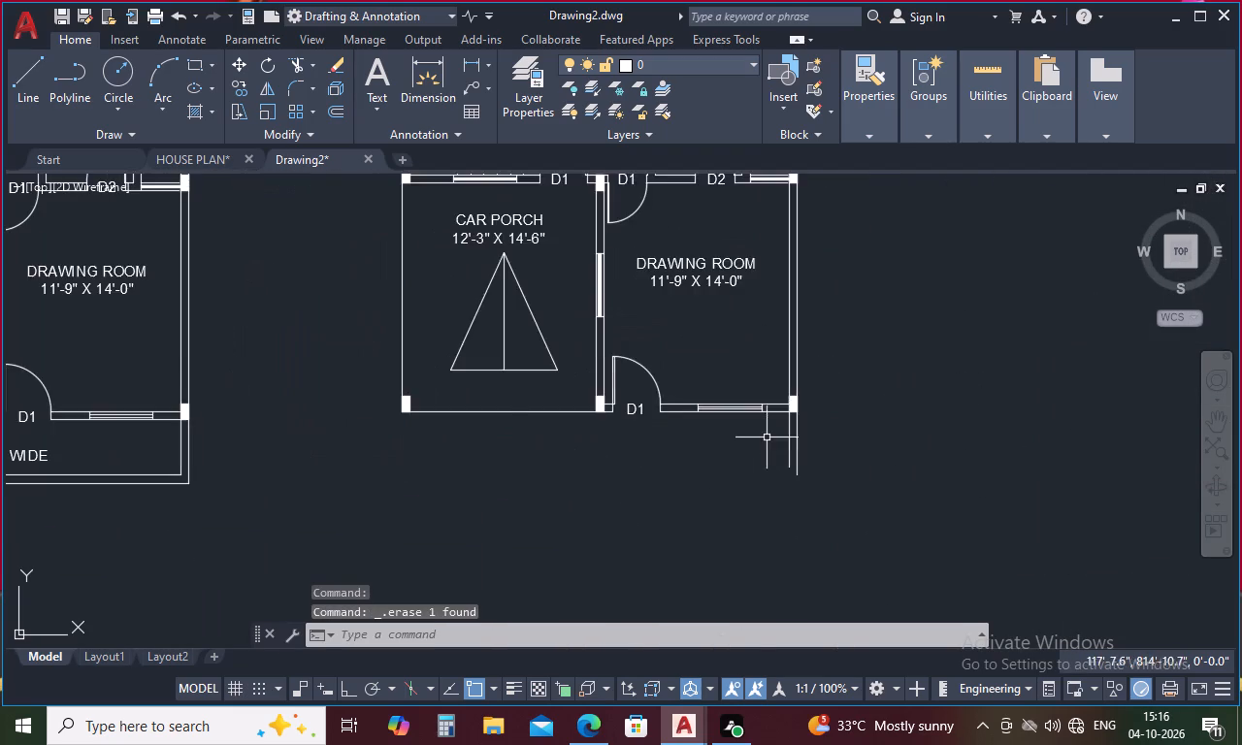
pyautogui.scroll(1, 768, 436)
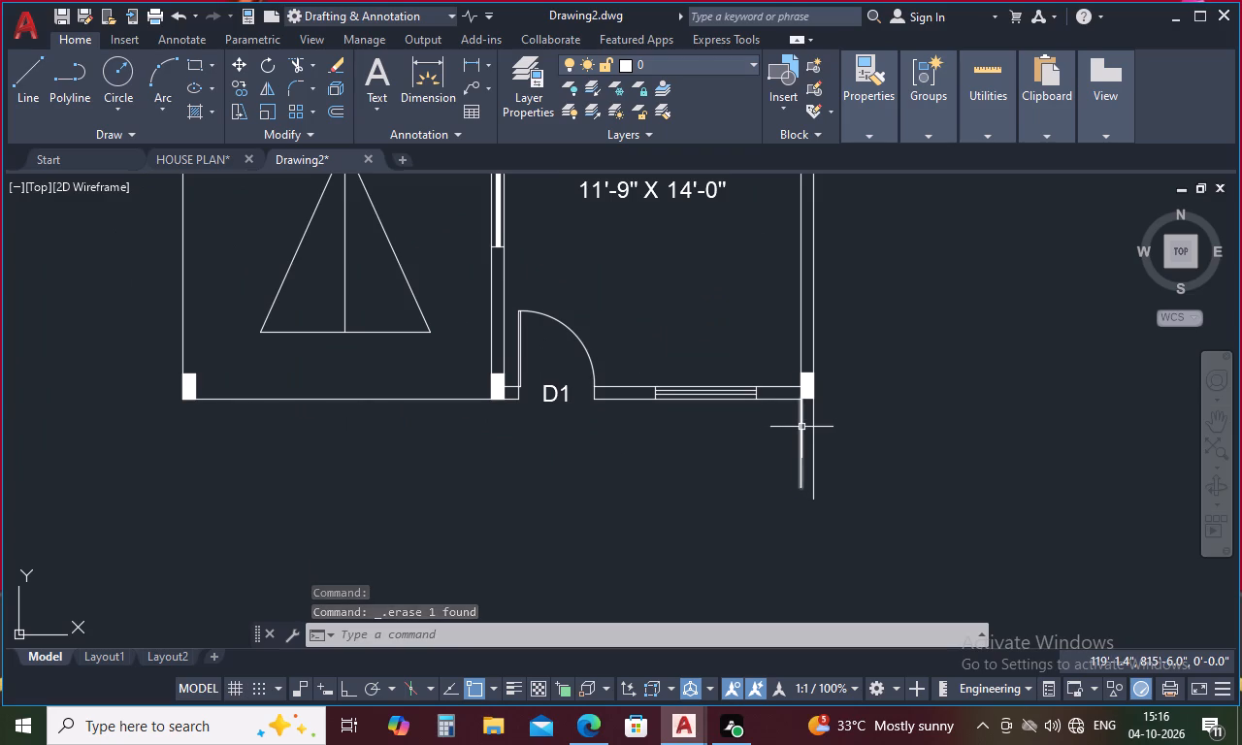
pyautogui.click(801, 427)
pyautogui.press('Delete')
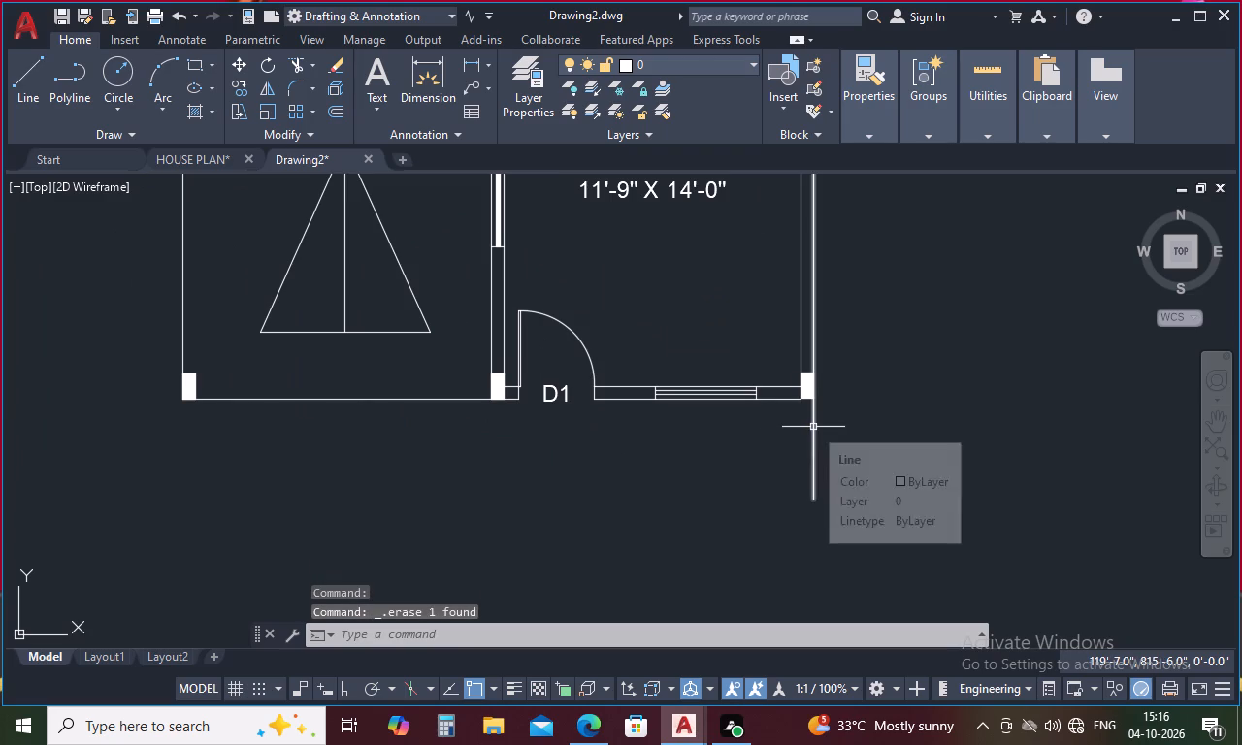
pyautogui.write('BR')
pyautogui.click(419, 497)
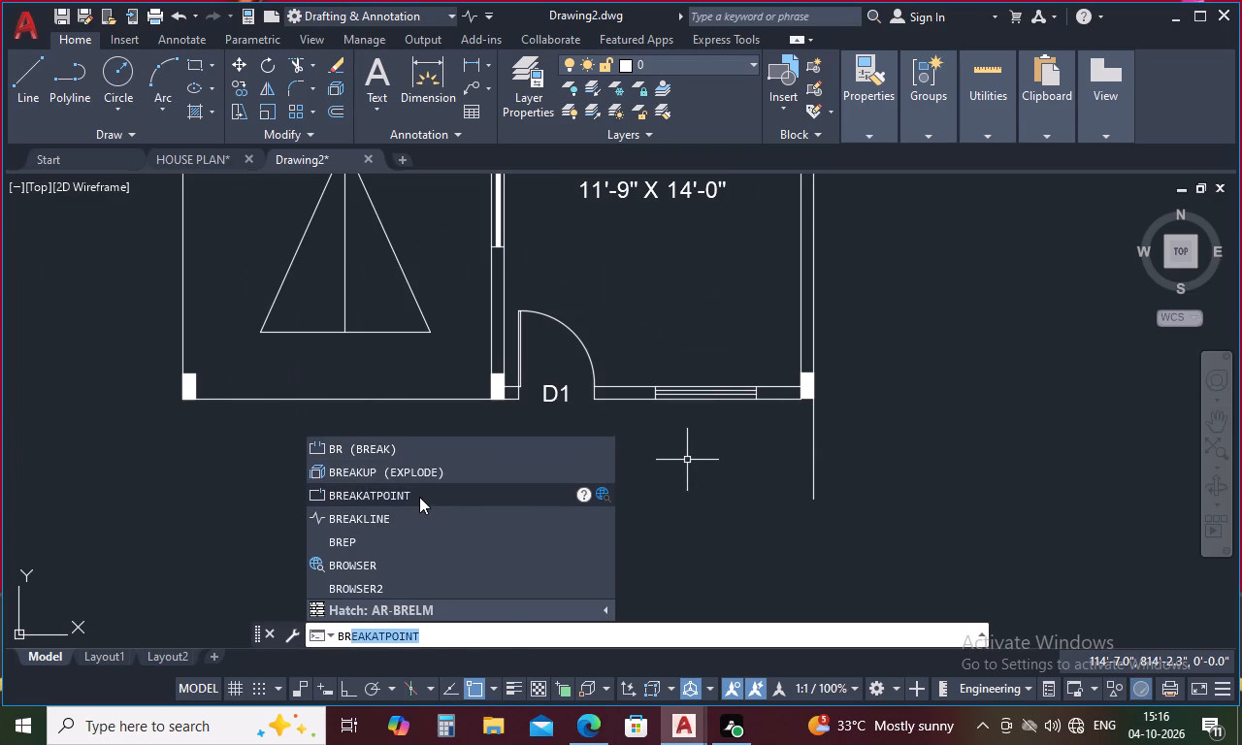
pyautogui.moveTo(814, 313); pyautogui.dragTo(815, 323)
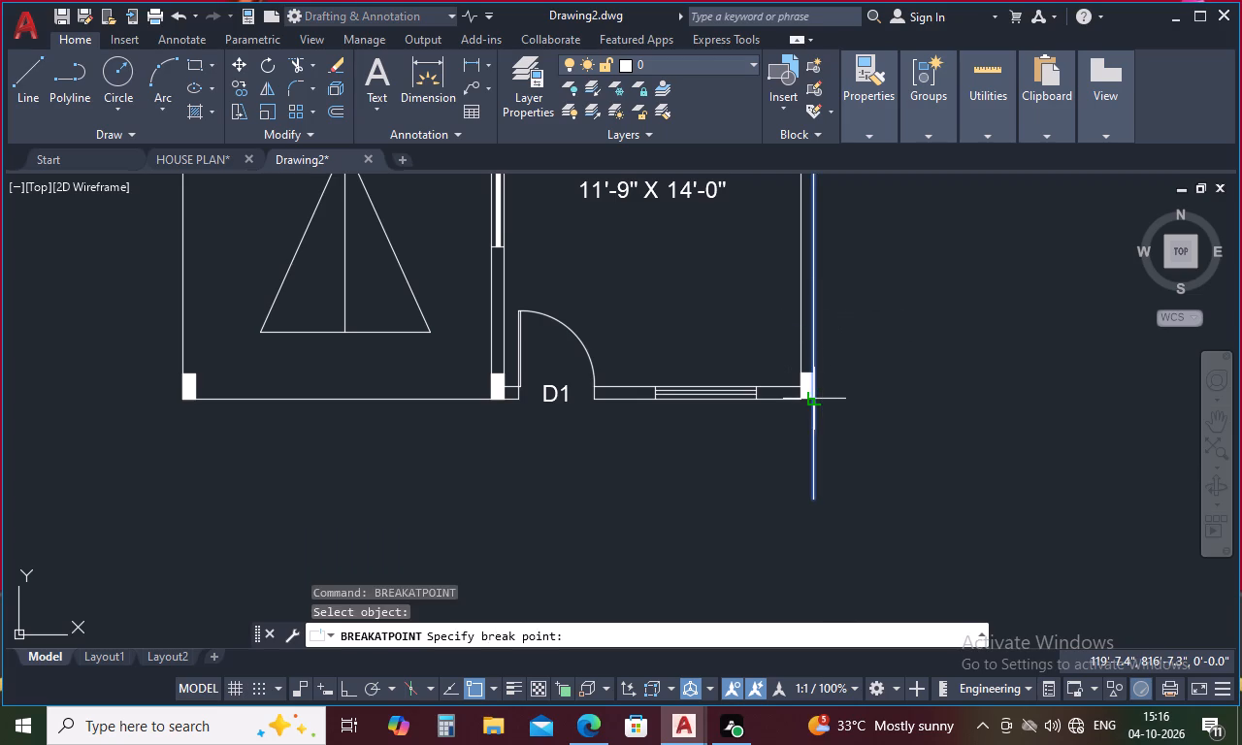
pyautogui.click(813, 399)
pyautogui.press('Escape')
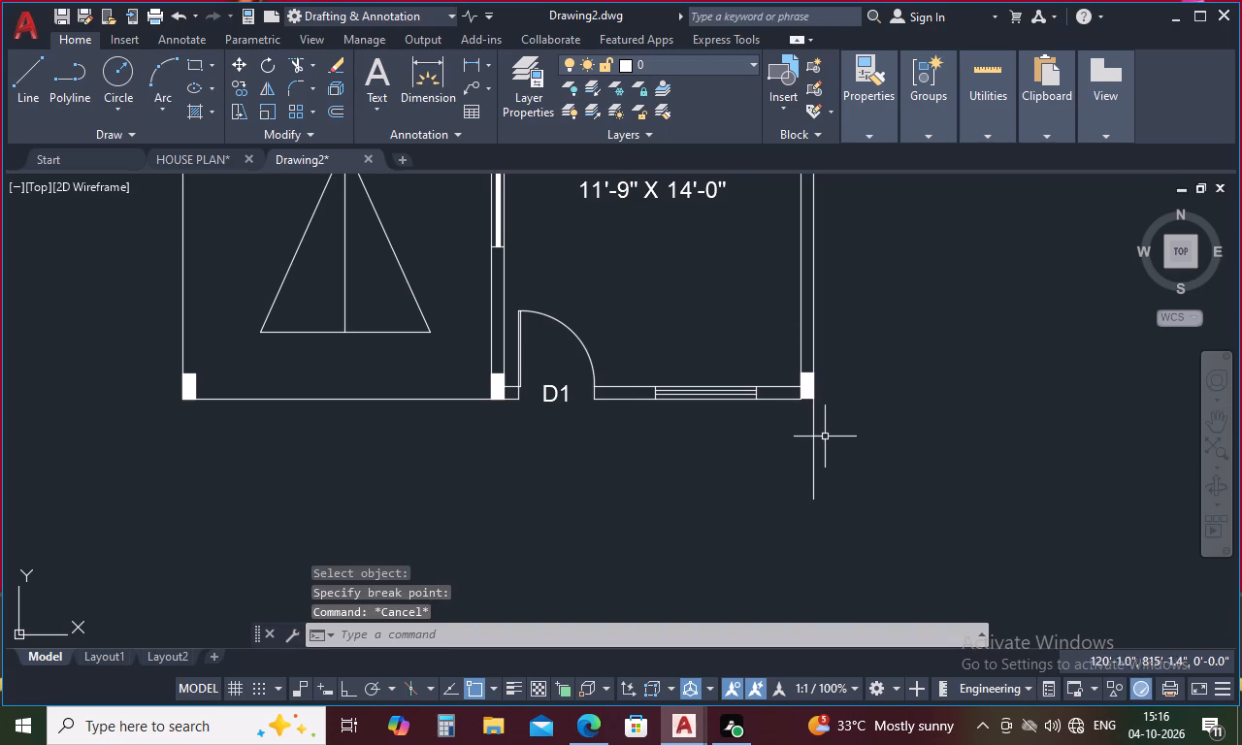
pyautogui.click(816, 449)
pyautogui.click(804, 453)
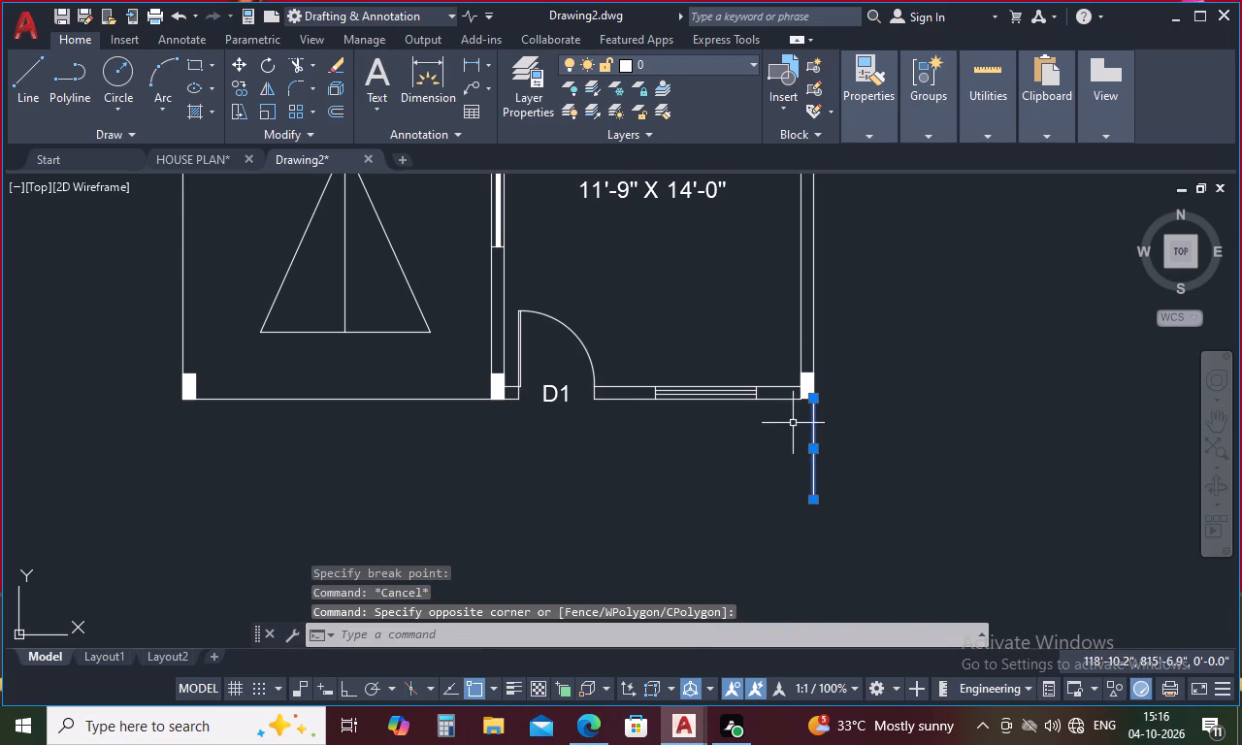
pyautogui.press('Delete')
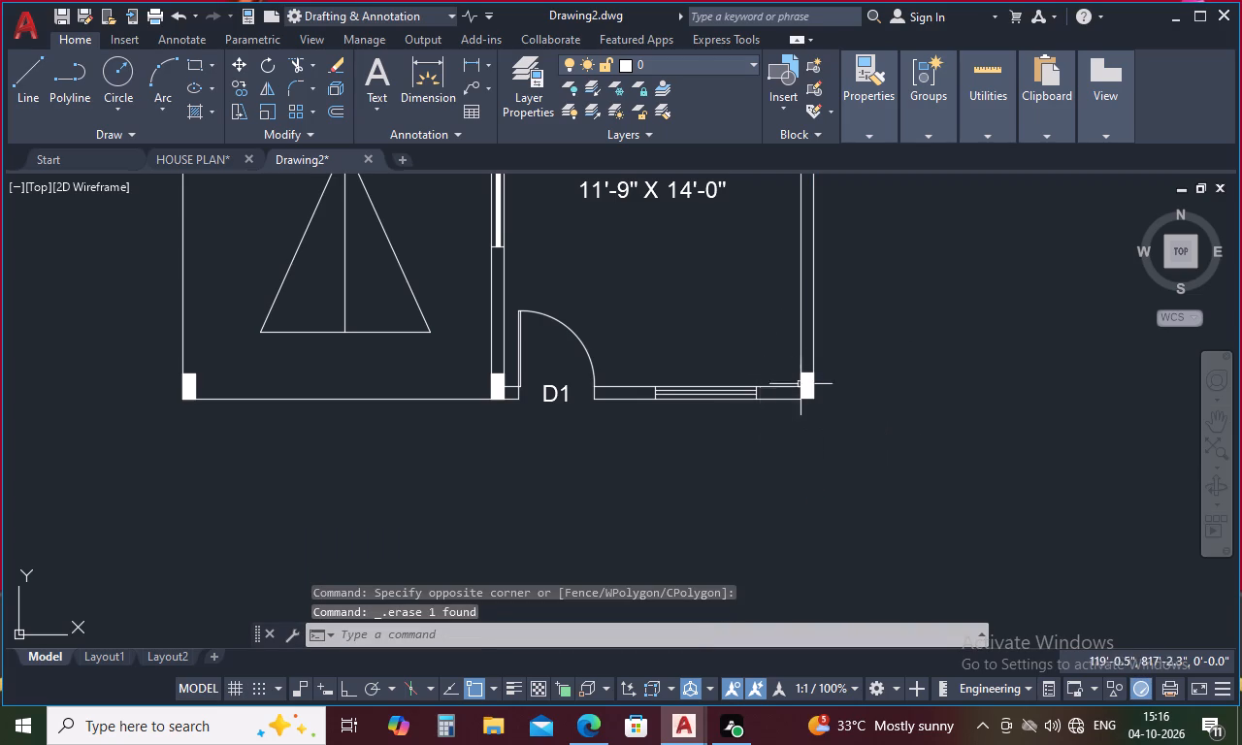
# Move the copied drawing room's outer corner column by its lower-left corner onto the wall line intersection.
pyautogui.scroll(4, 813, 375)
pyautogui.click(766, 487)
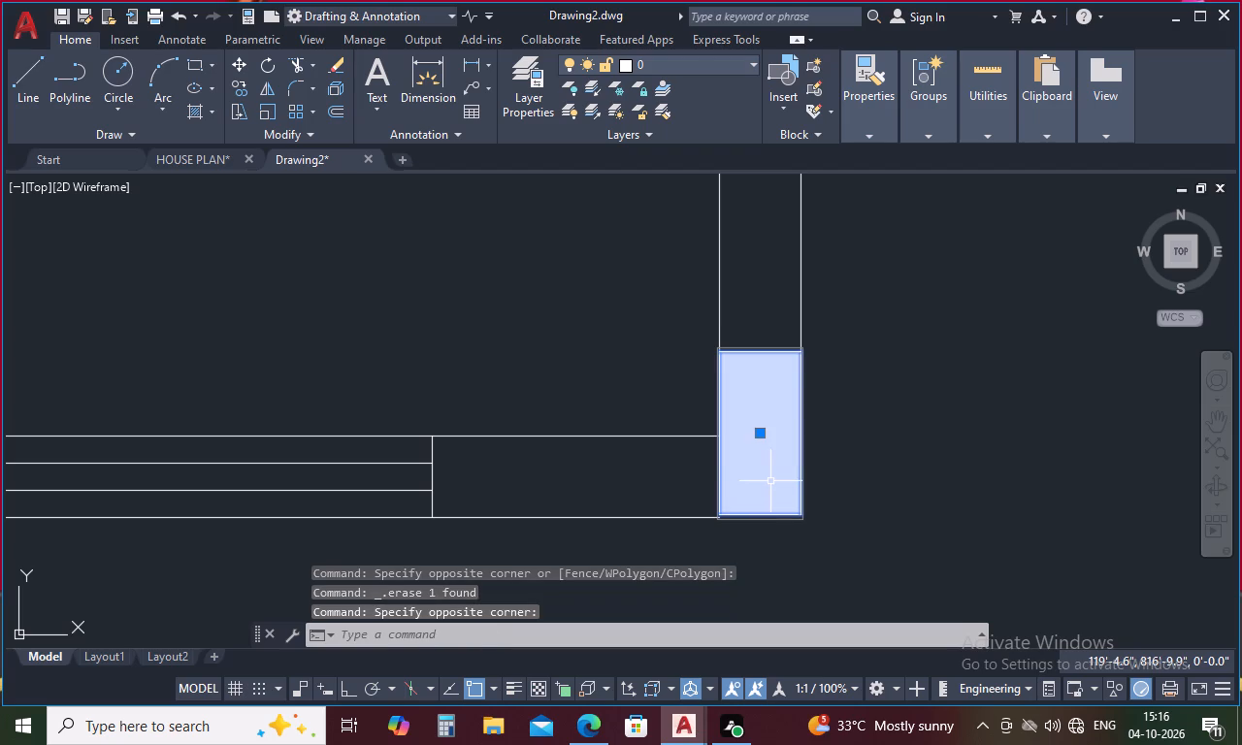
pyautogui.press('m')
pyautogui.press('space')
pyautogui.click(720, 513)
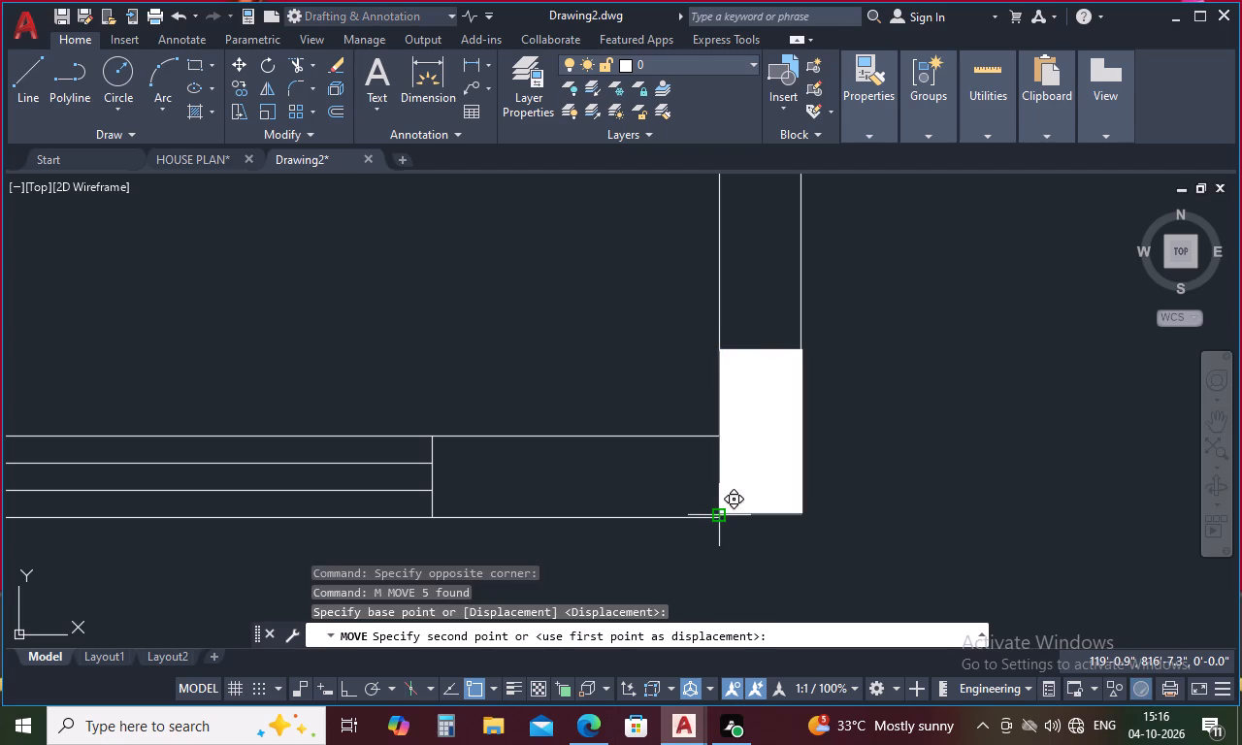
pyautogui.click(722, 518)
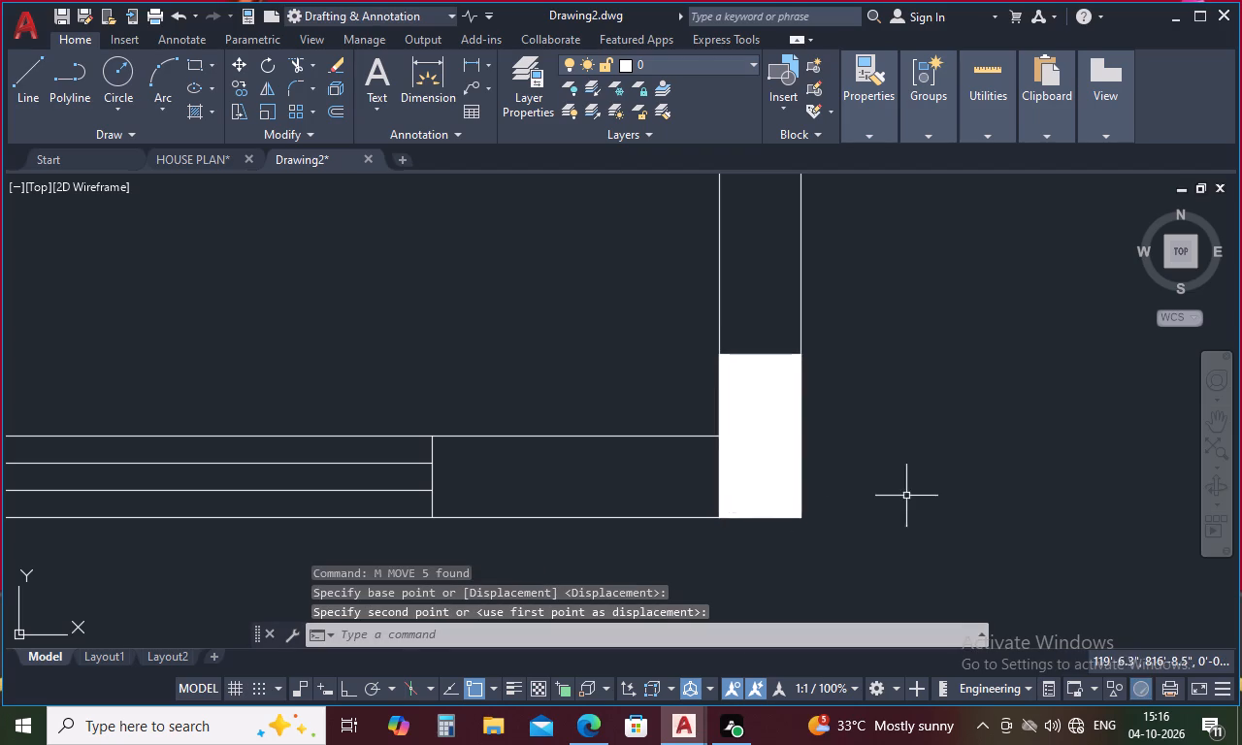
pyautogui.press('Escape')
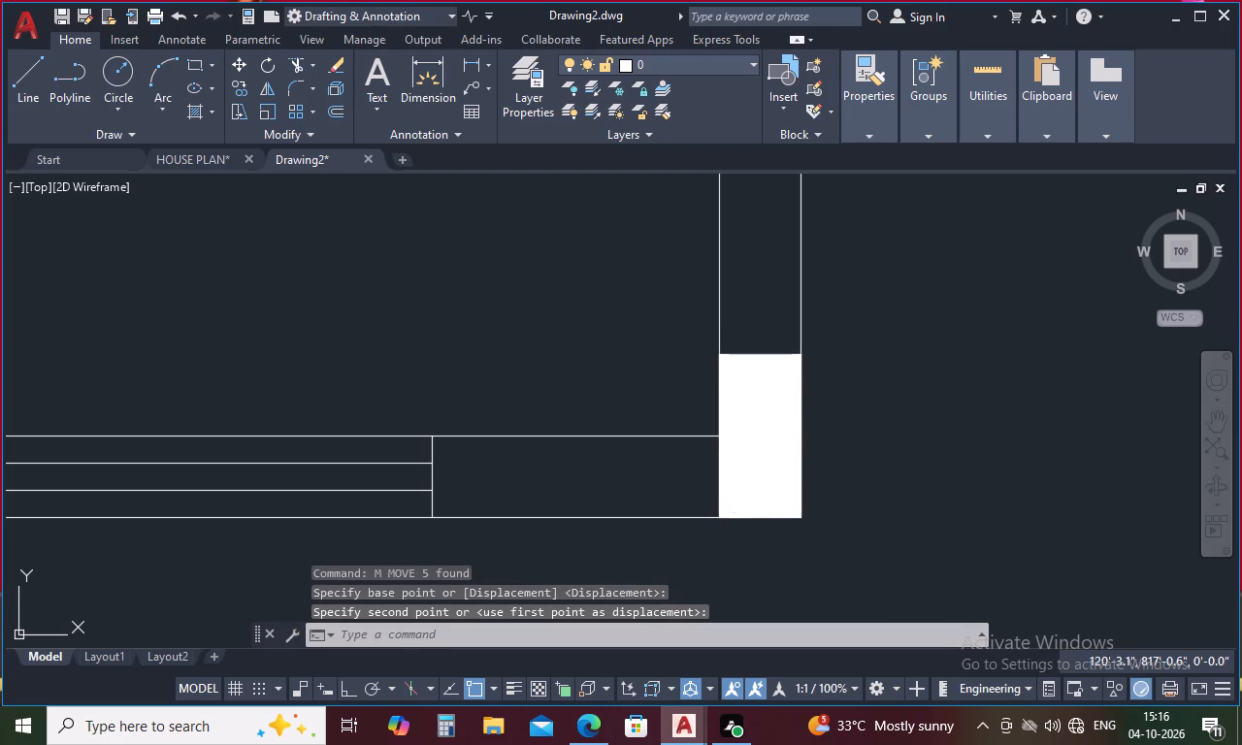
# Offset the copied car porch's outer side line and lower edge line 3" inward to form thin parapet walls.
pyautogui.scroll(-5, 912, 444)
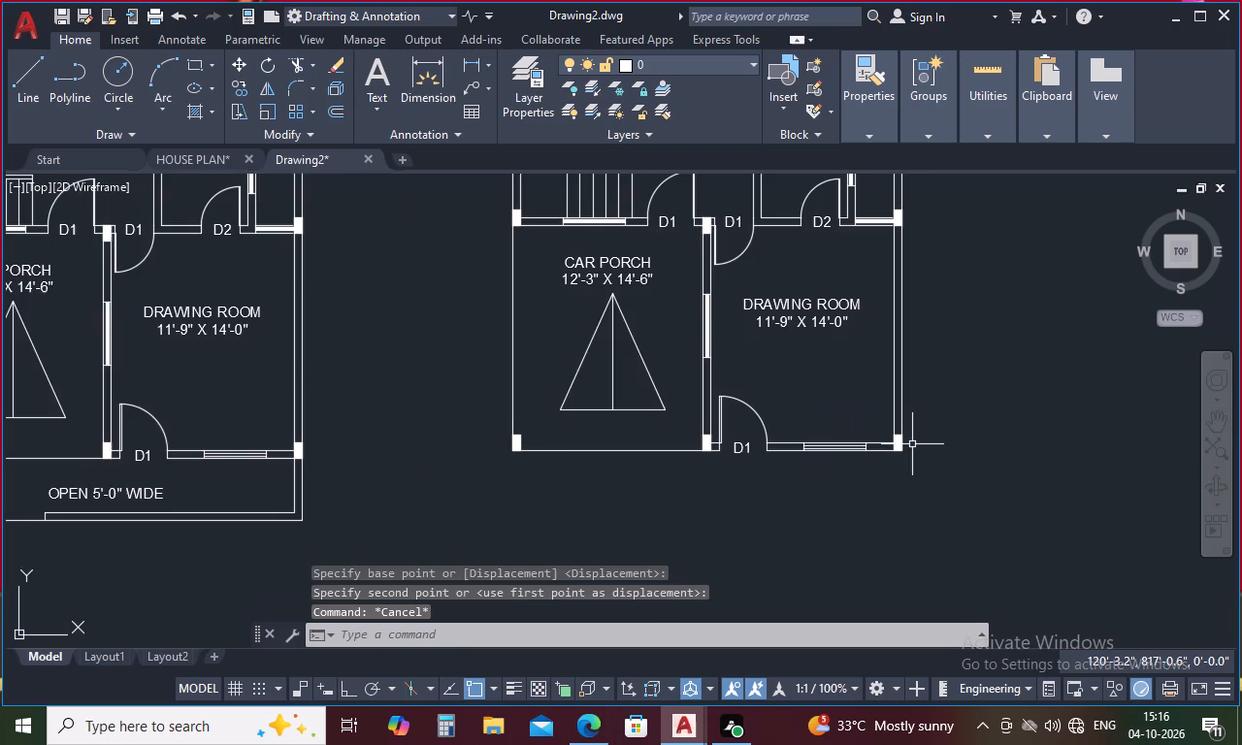
pyautogui.scroll(-2, 912, 443)
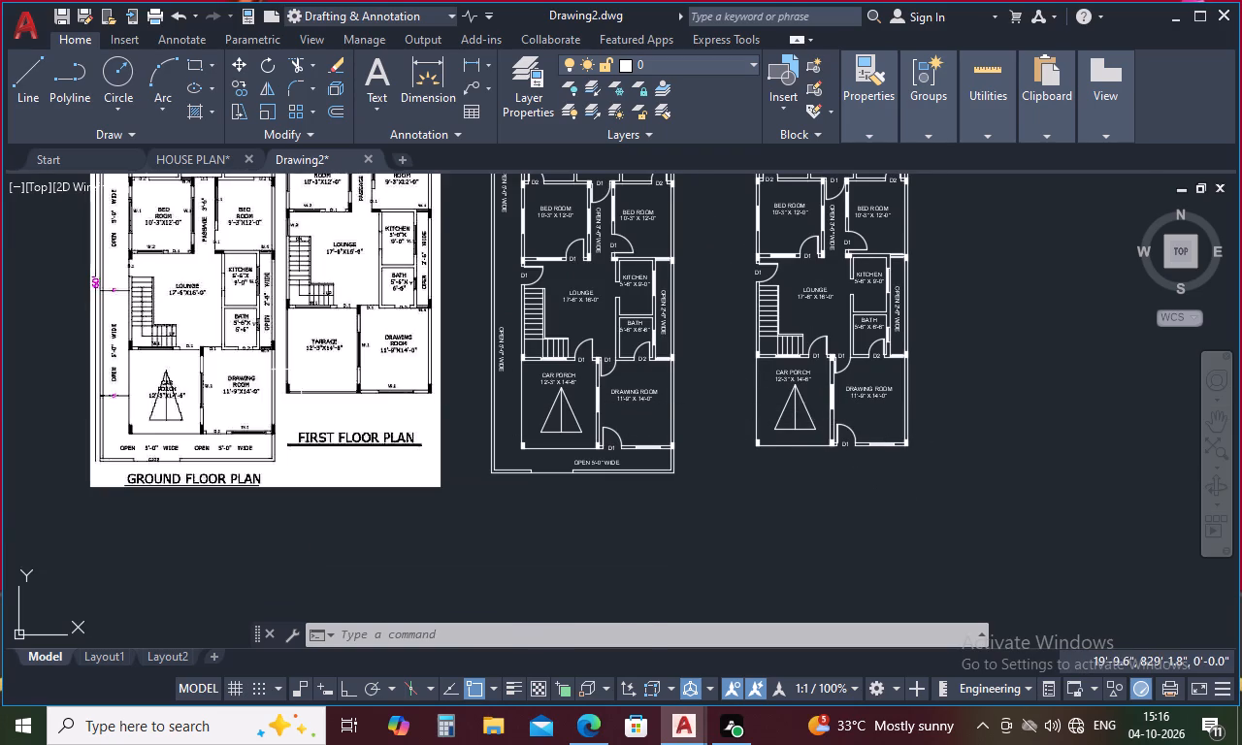
pyautogui.scroll(2, 301, 370)
pyautogui.scroll(-2, 301, 370)
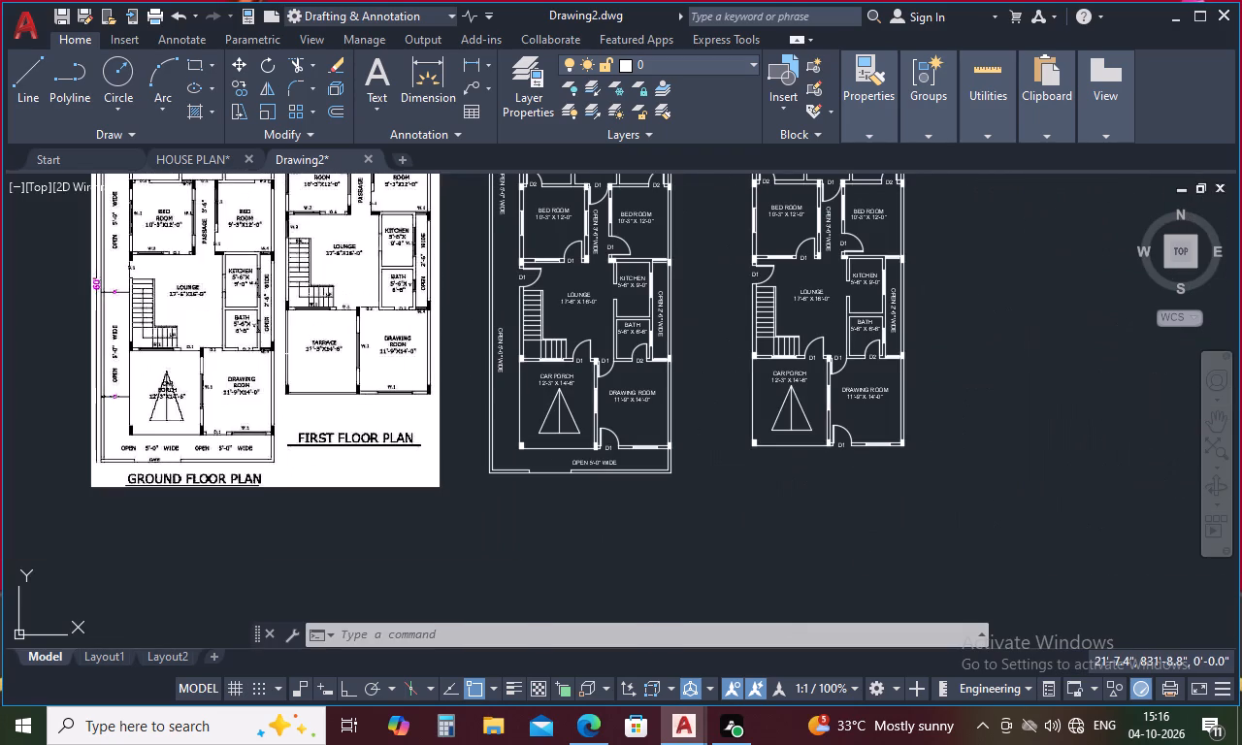
pyautogui.write('O')
pyautogui.press('space')
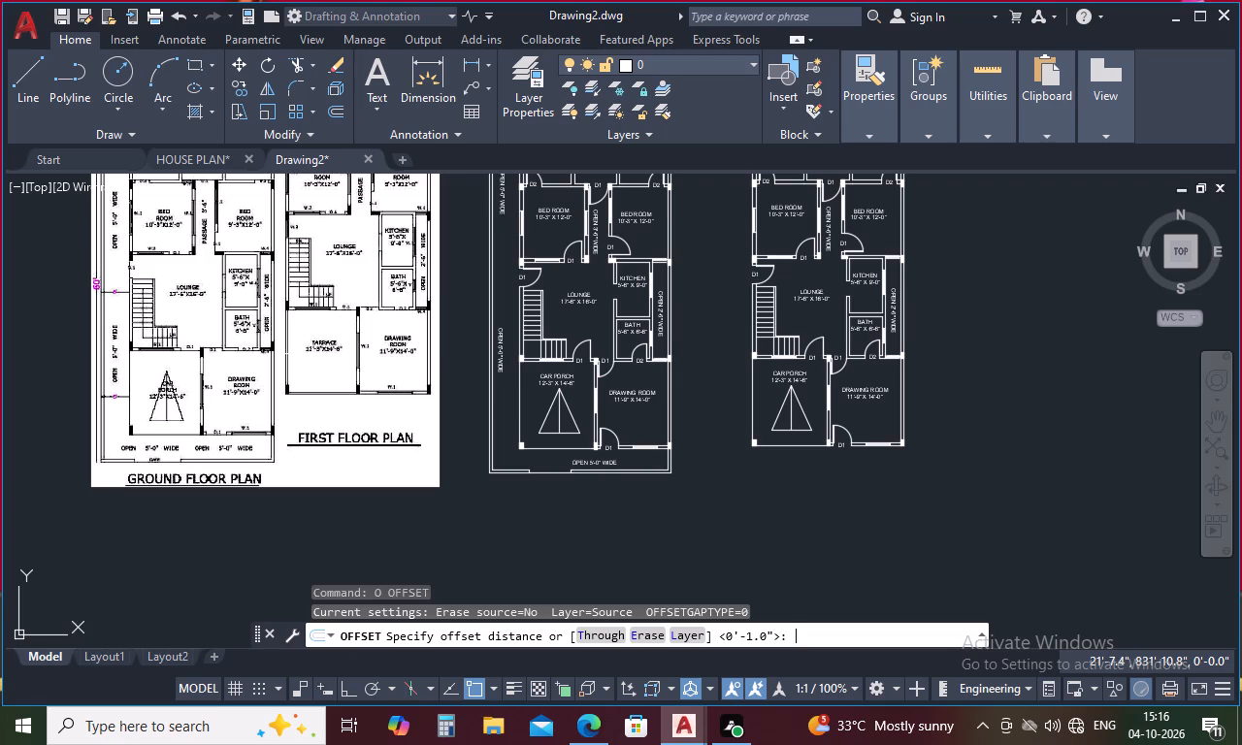
pyautogui.write('3')
pyautogui.press('space')
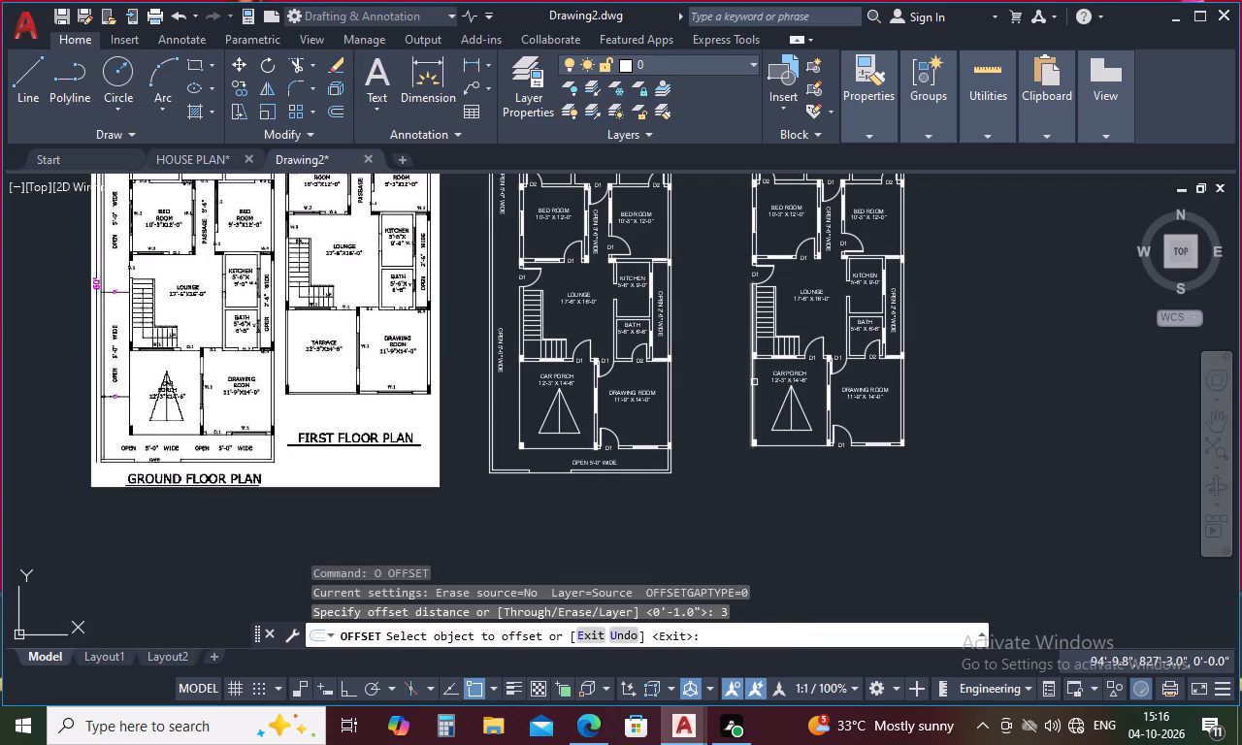
pyautogui.click(754, 382)
pyautogui.click(770, 381)
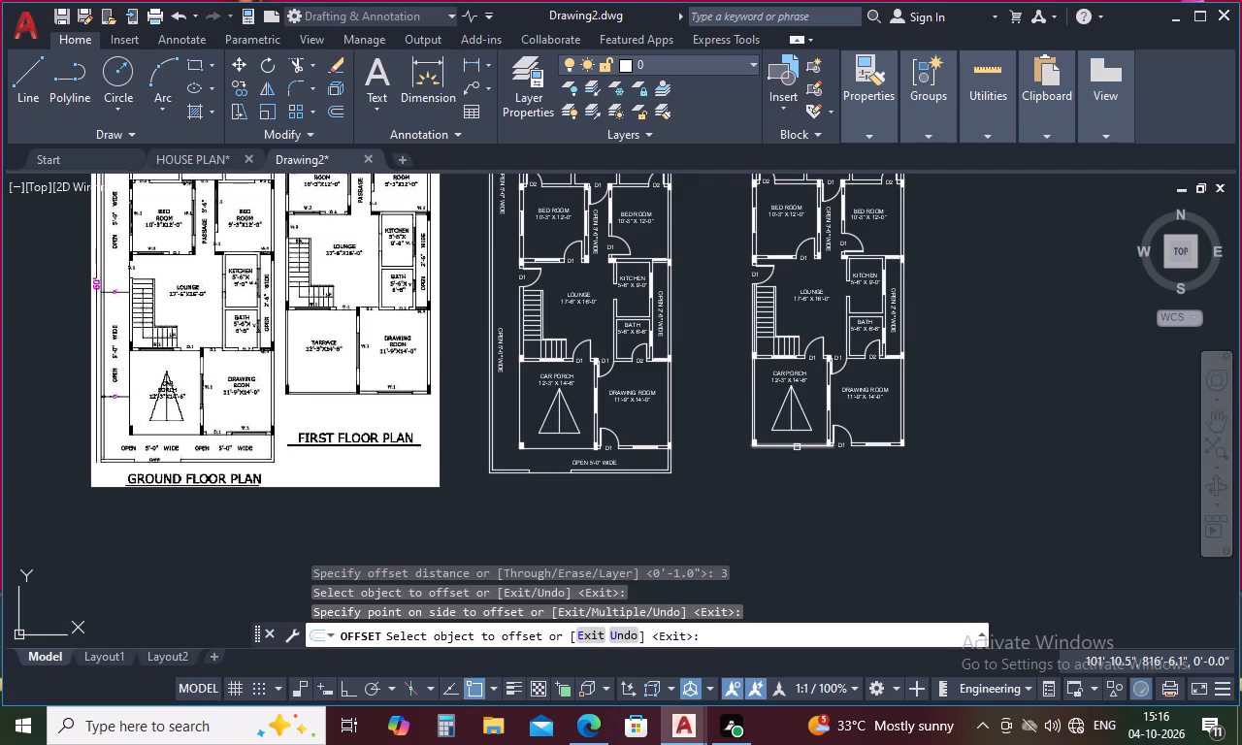
pyautogui.click(797, 447)
pyautogui.click(799, 437)
pyautogui.scroll(2, 802, 452)
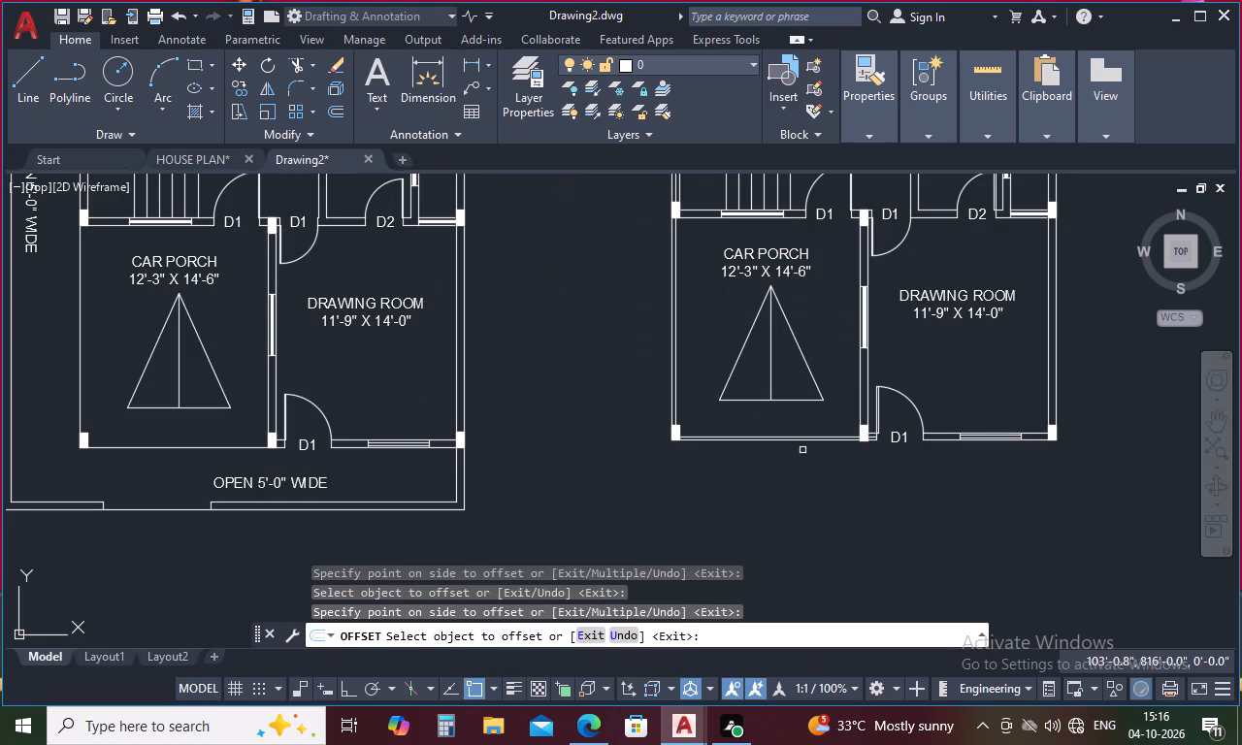
pyautogui.press('Escape')
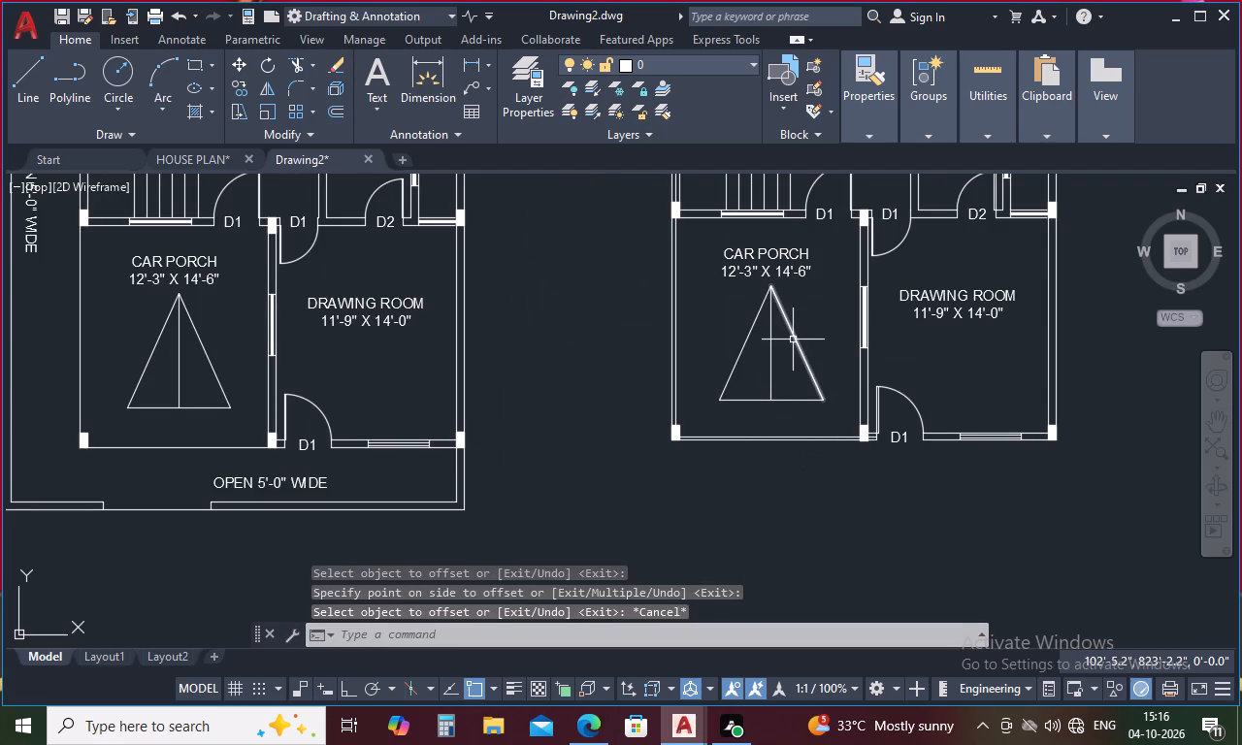
# Trim the excess offset line inside the outer wall beside the staircase, above the copied porch's upper corner column.
pyautogui.press('t')
pyautogui.write('R')
pyautogui.press('space')
pyautogui.scroll(-2, 718, 366)
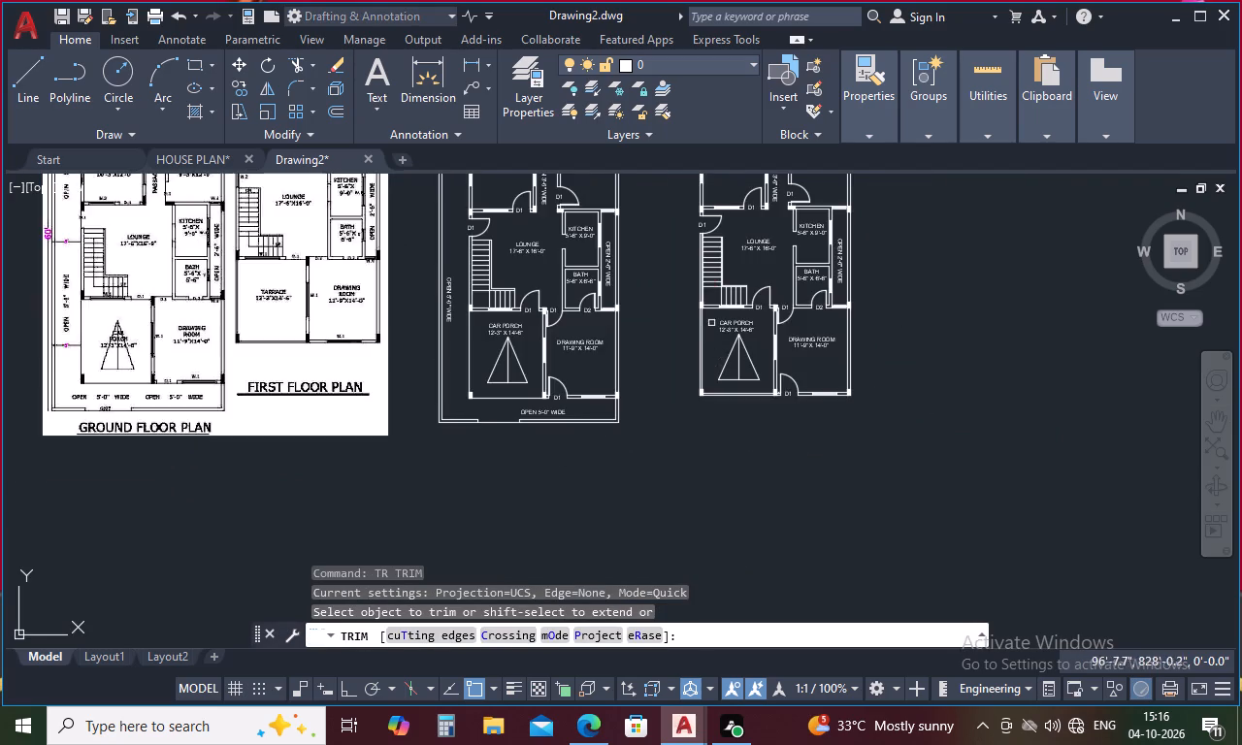
pyautogui.scroll(4, 700, 283)
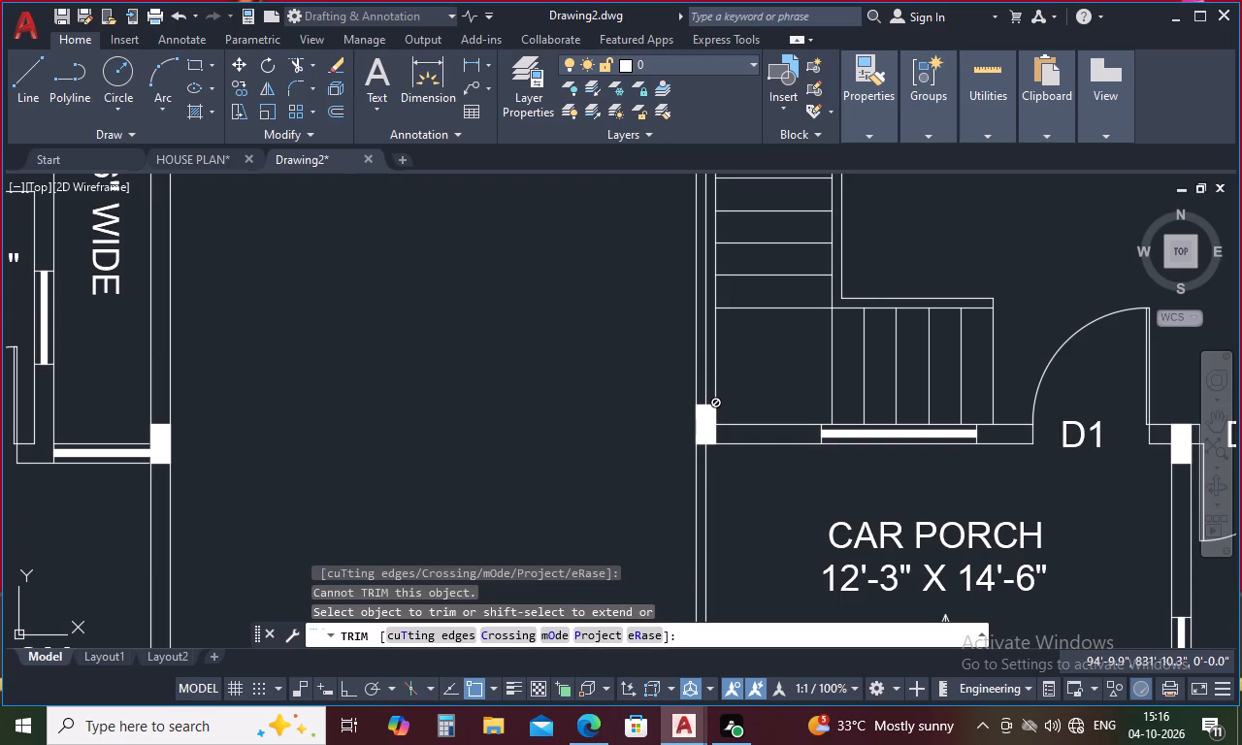
pyautogui.click(706, 373)
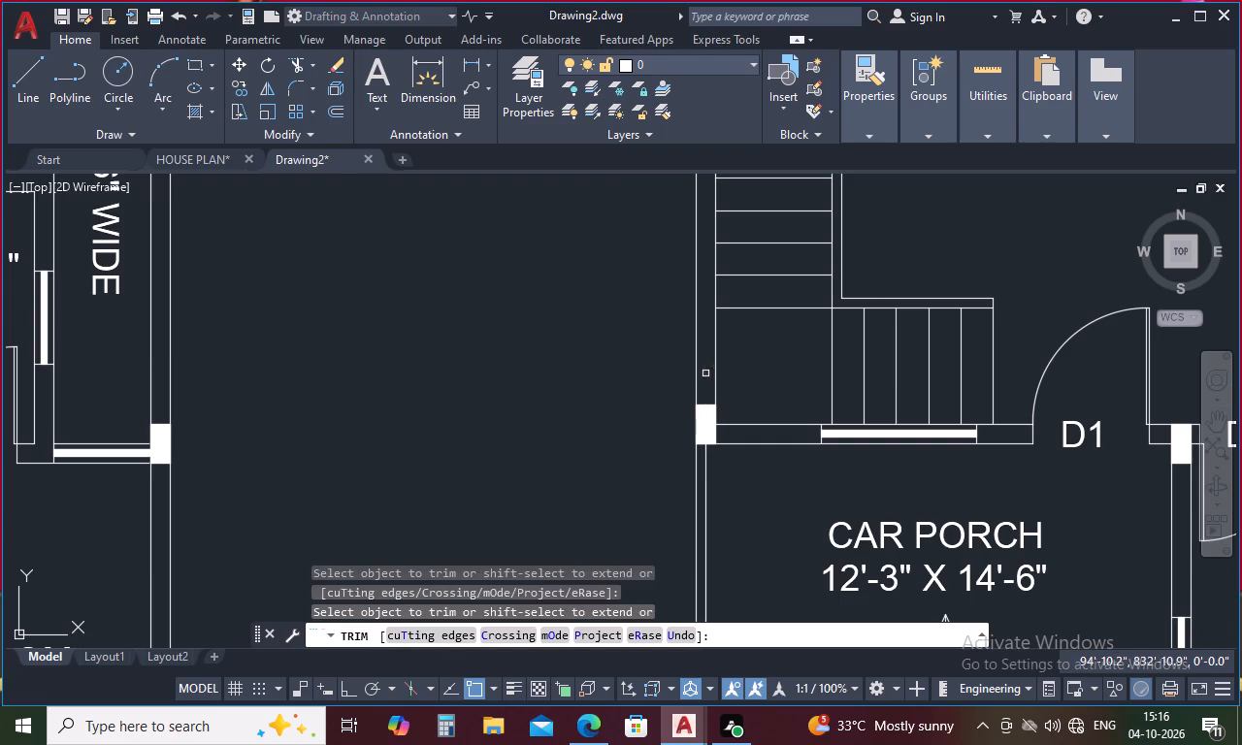
pyautogui.scroll(-2, 686, 438)
pyautogui.press('Escape')
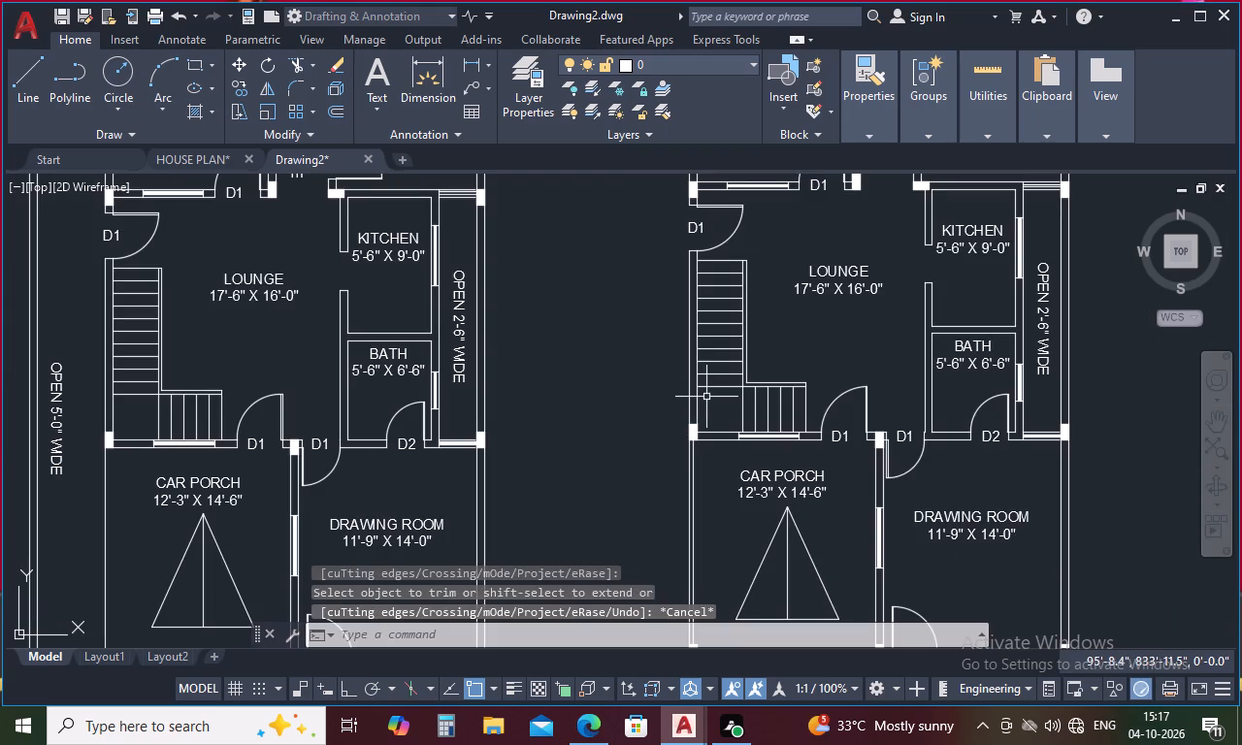
# Erase the triangular car symbol and the CAR PORCH label with its size from the copied plan.
pyautogui.scroll(-1, 811, 356)
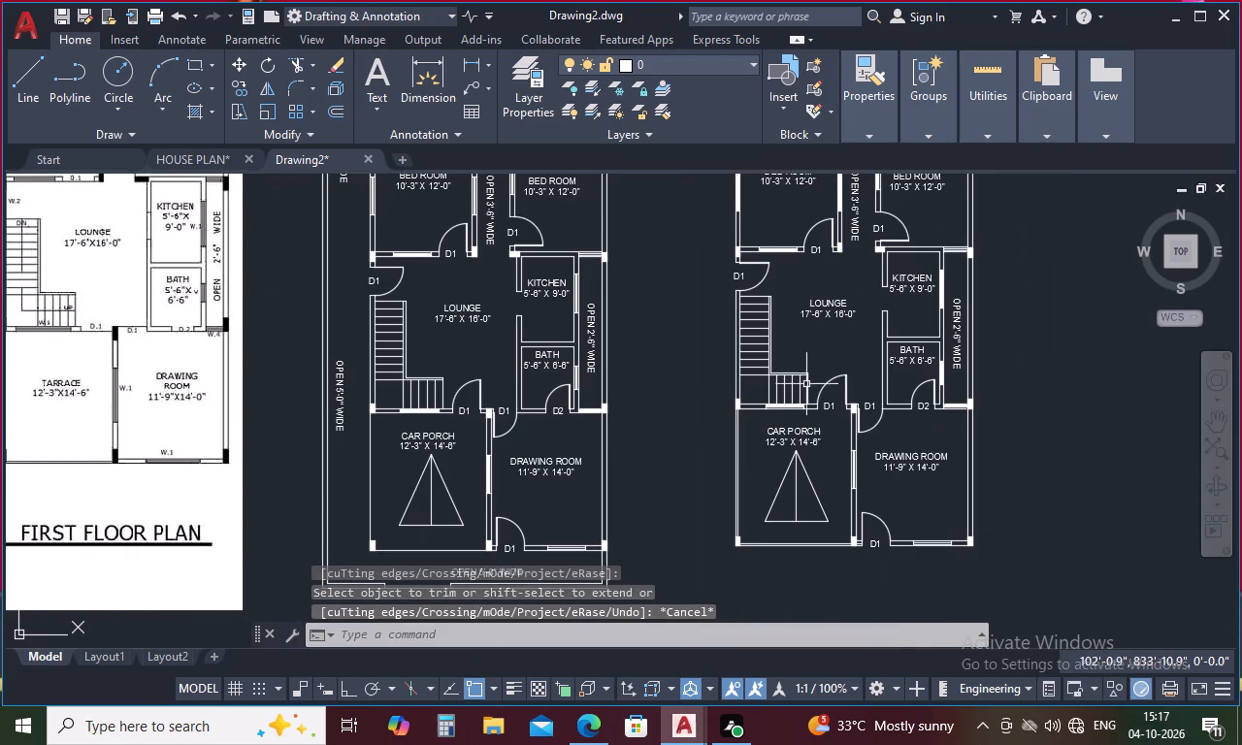
pyautogui.scroll(-2, 803, 400)
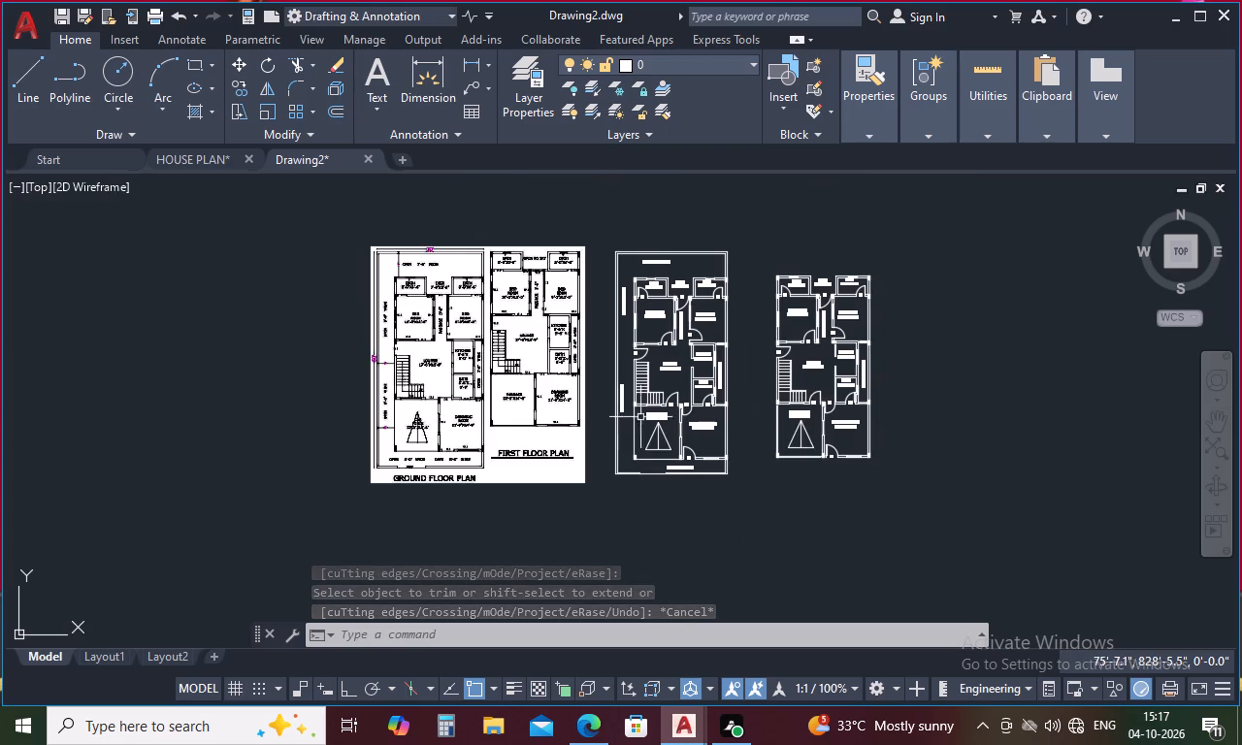
pyautogui.scroll(2, 493, 358)
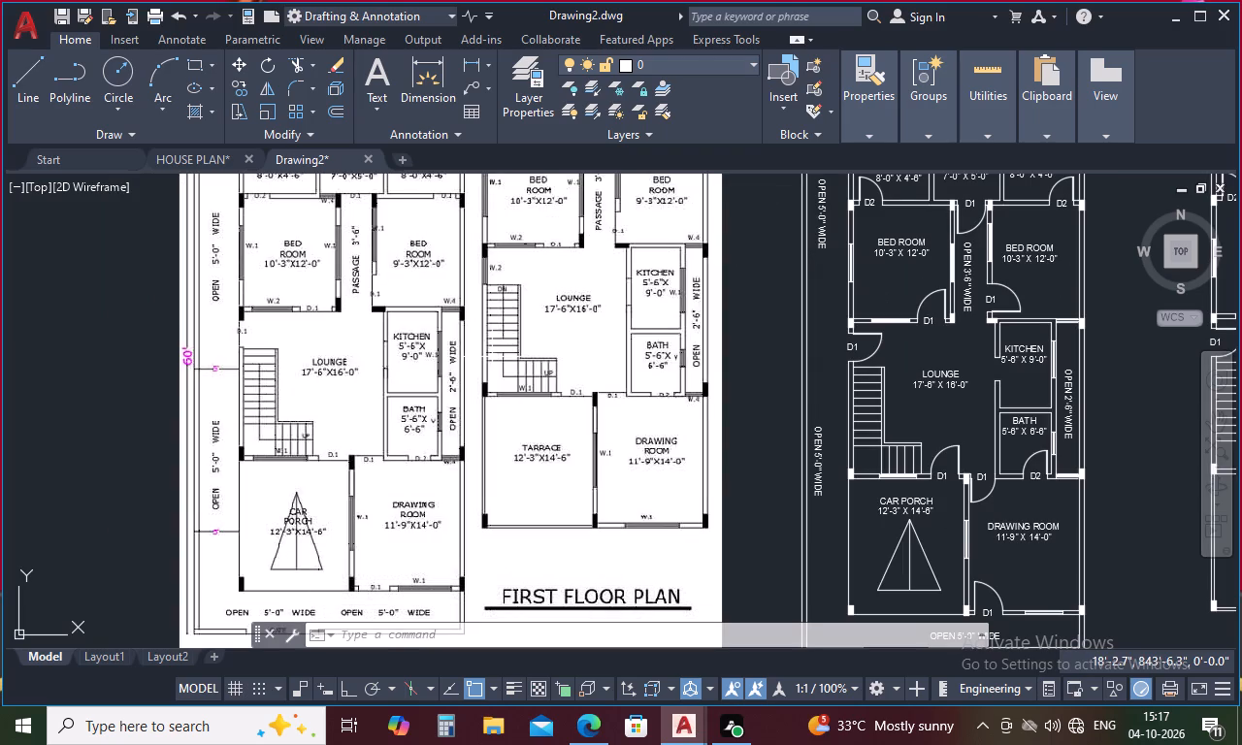
pyautogui.scroll(-1, 492, 357)
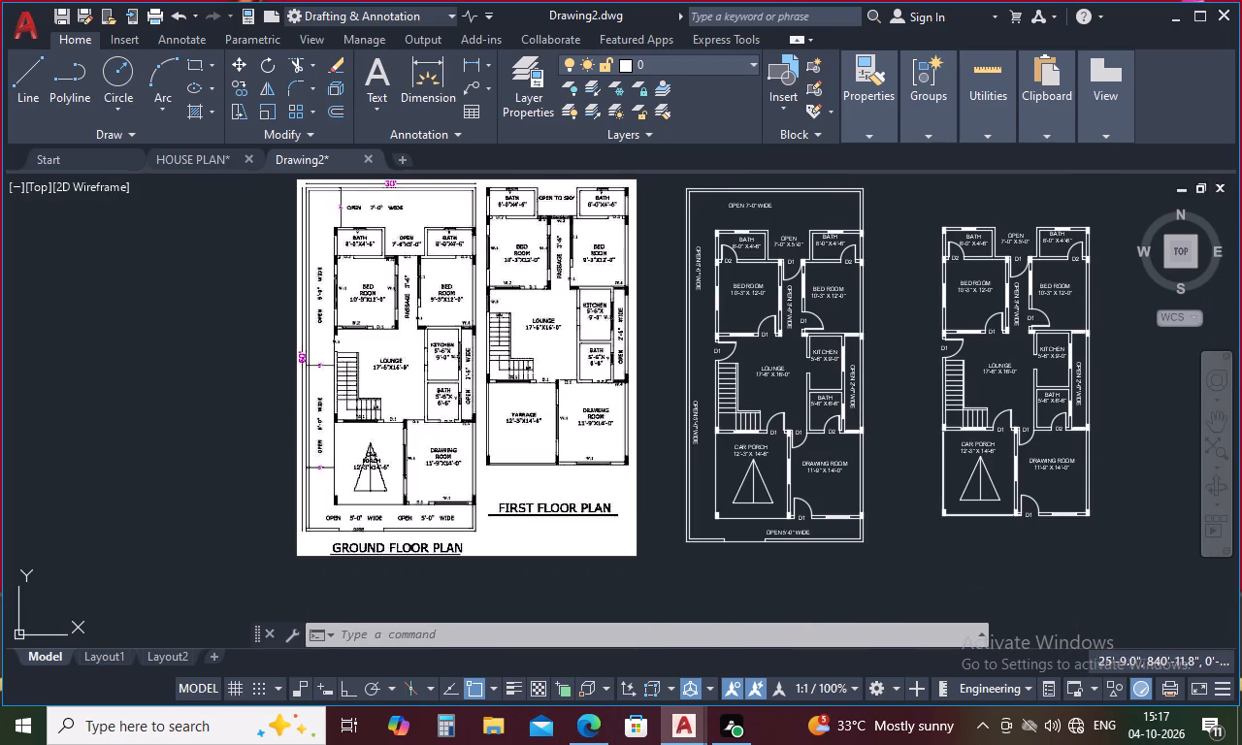
pyautogui.press('space')
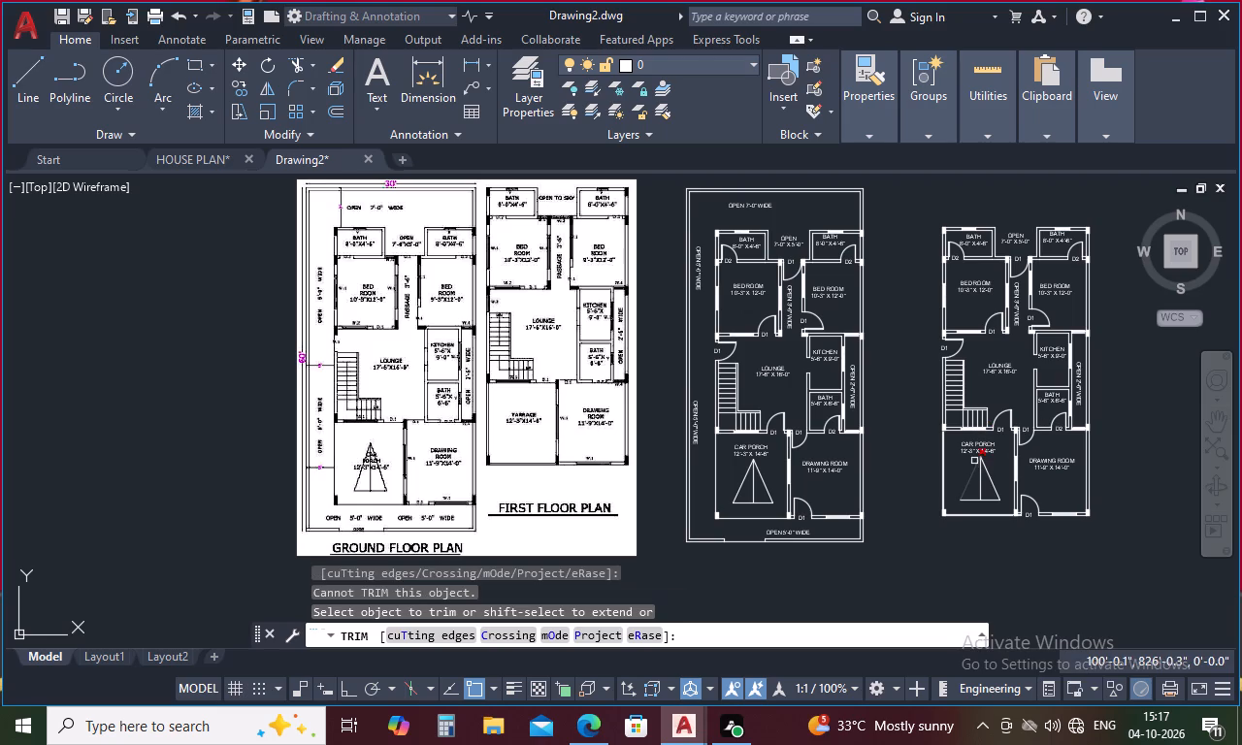
pyautogui.press('Escape')
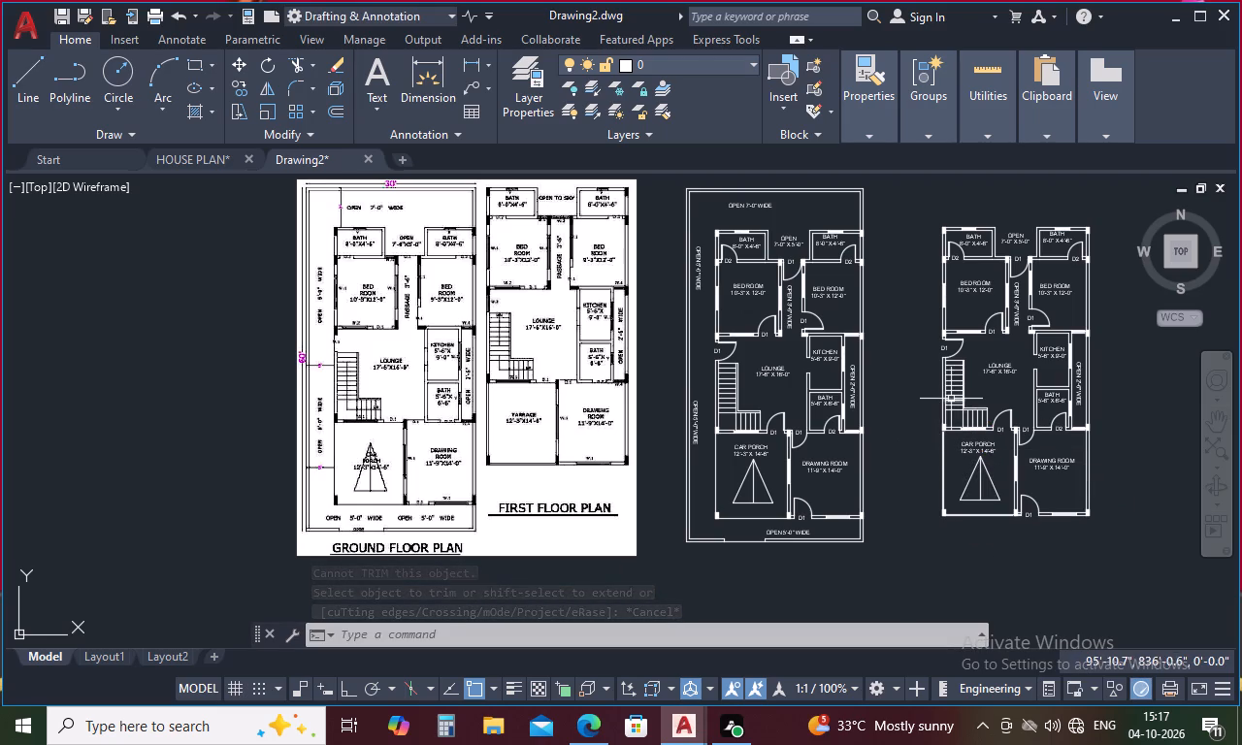
pyautogui.moveTo(996, 476); pyautogui.dragTo(981, 487)
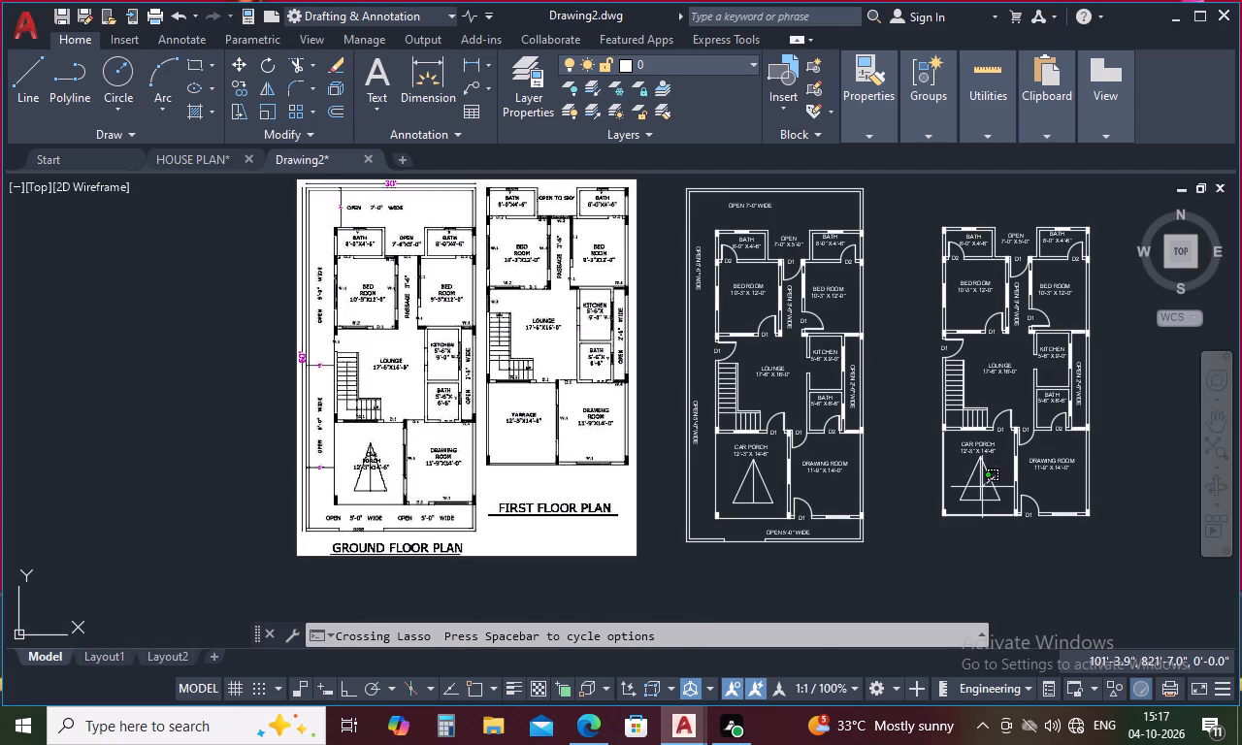
pyautogui.moveTo(981, 487); pyautogui.dragTo(961, 484)
pyautogui.press('Delete')
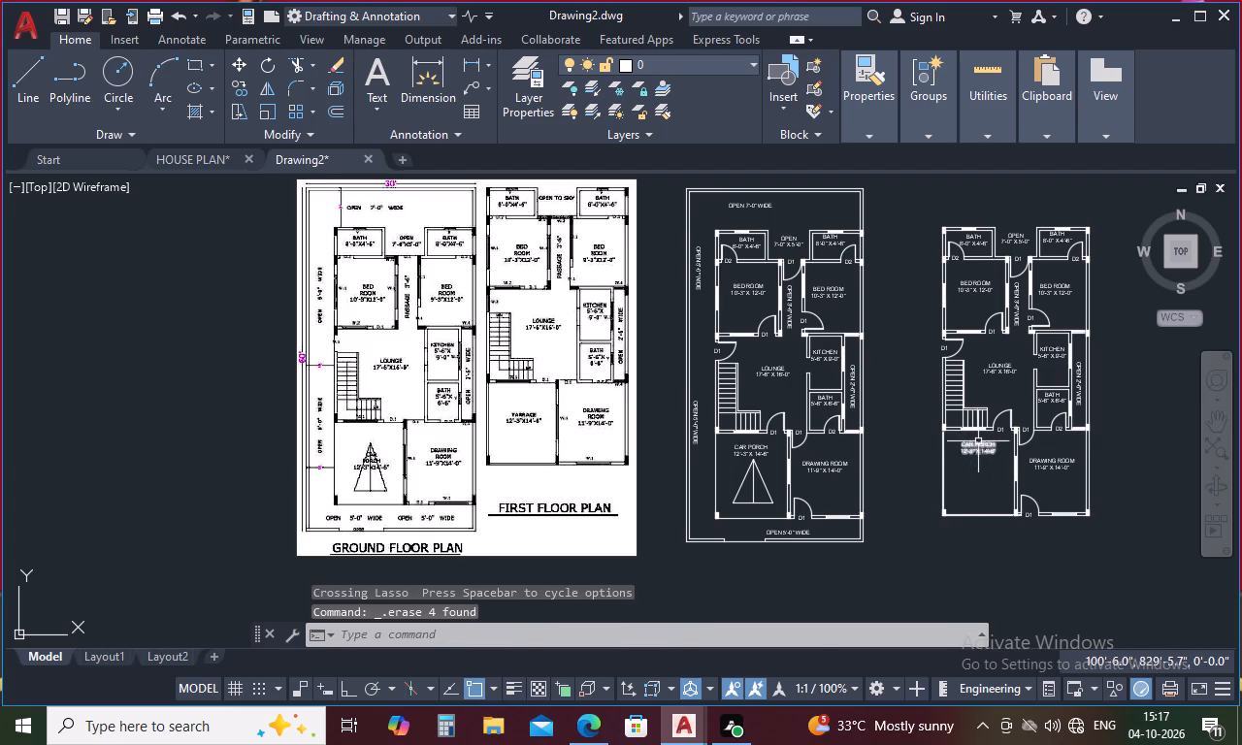
pyautogui.click(978, 441)
pyautogui.press('Delete')
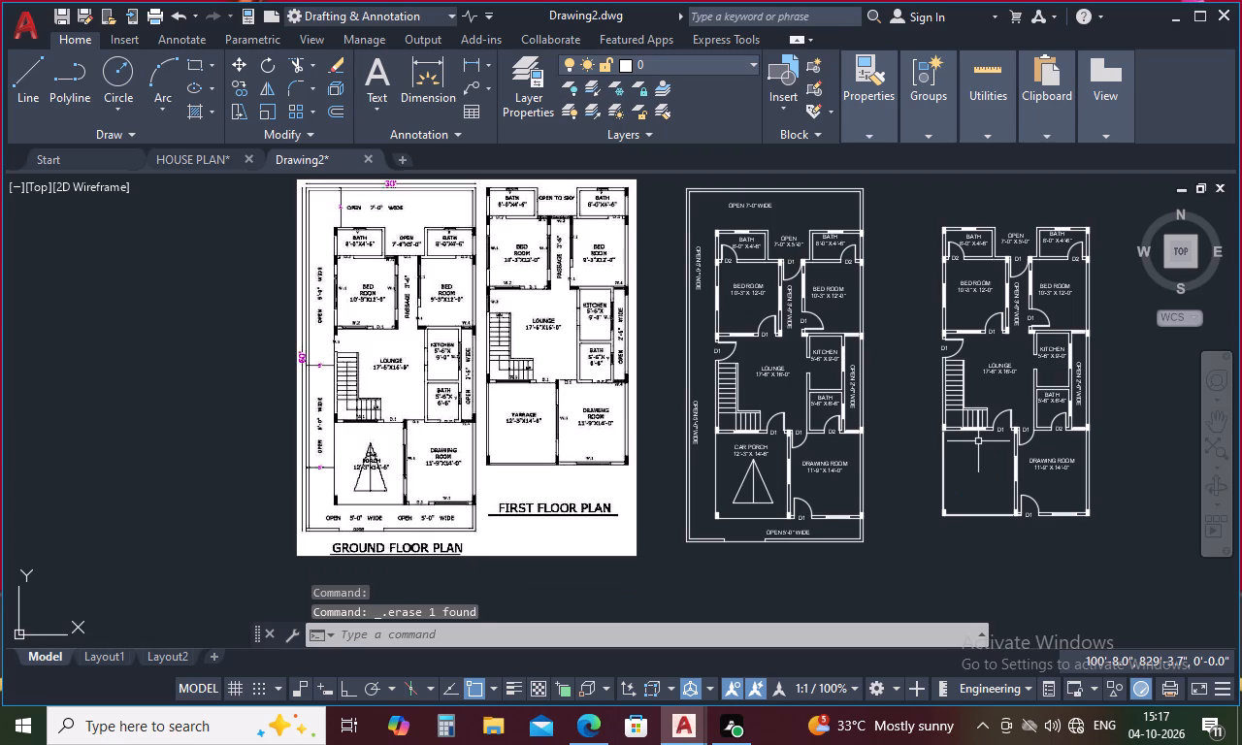
# Copy the LOUNGE label of the copied plan into the emptied porch area.
pyautogui.click(994, 372)
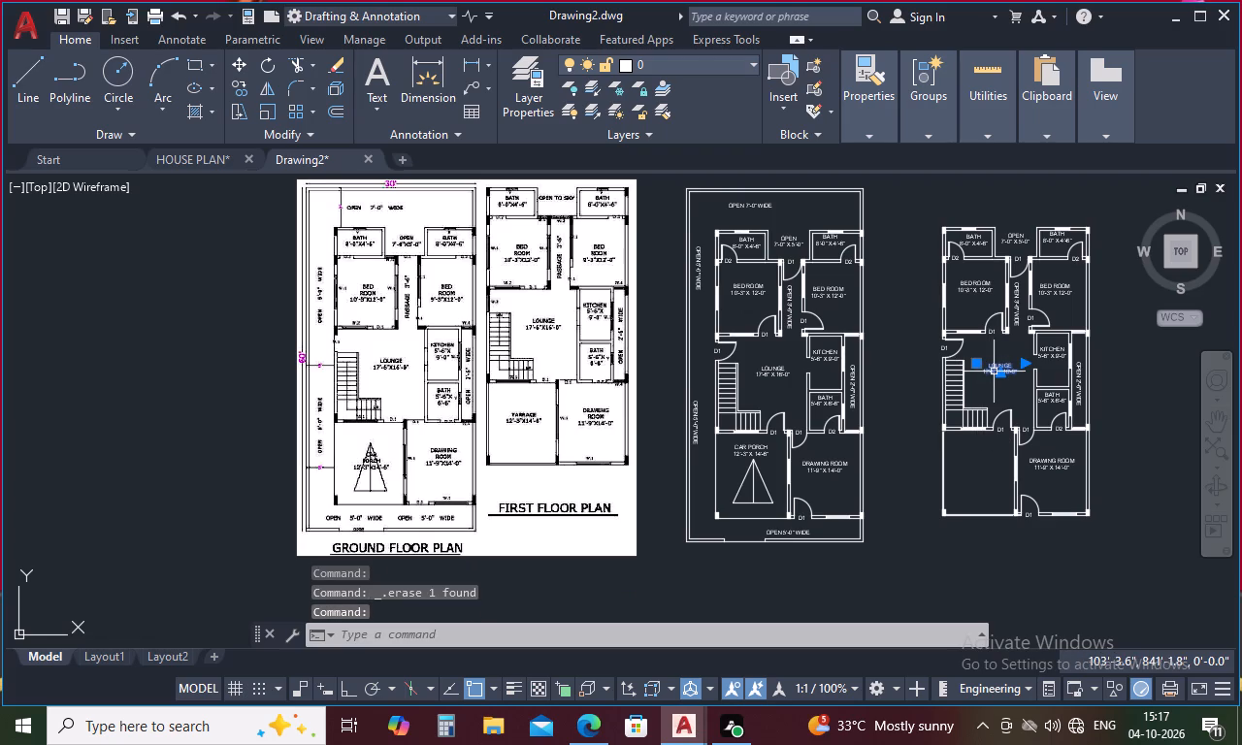
pyautogui.hotkey('ctrl', 'c')
pyautogui.hotkey('ctrl', 'v')
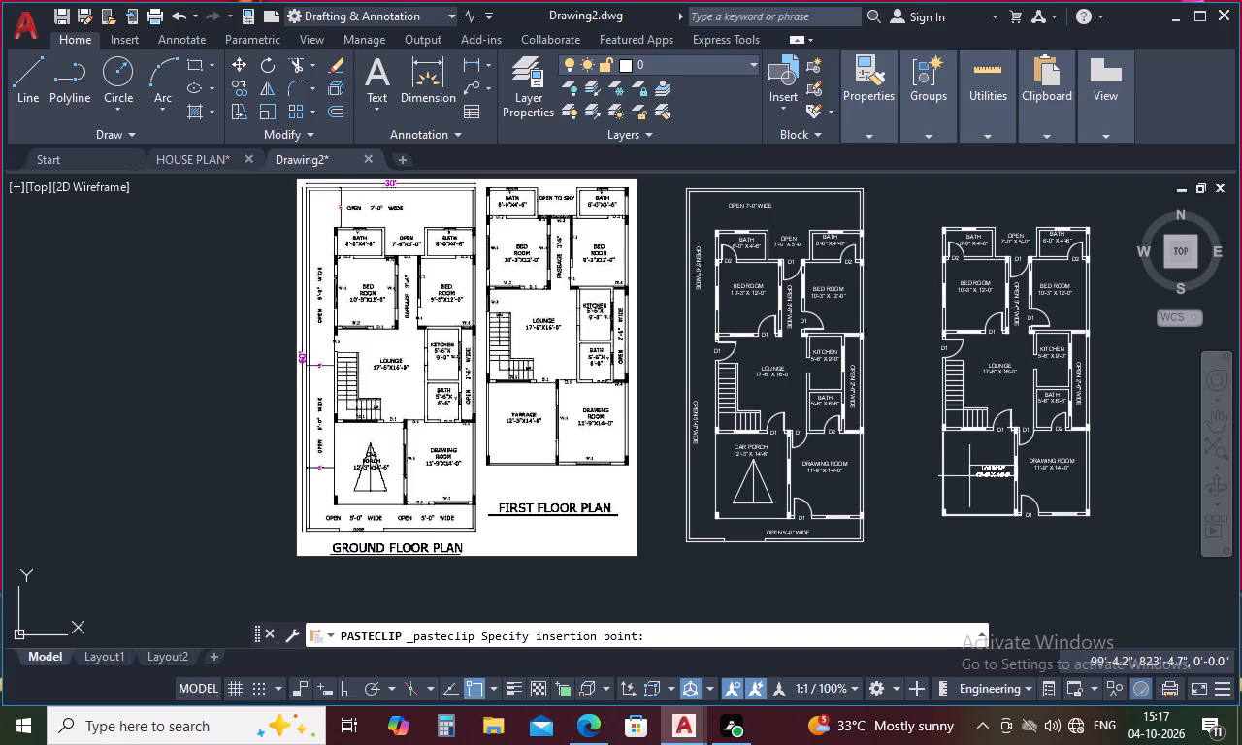
pyautogui.click(955, 475)
# Change the room name in the pasted label to TERRACE.
pyautogui.doubleClick(981, 466)
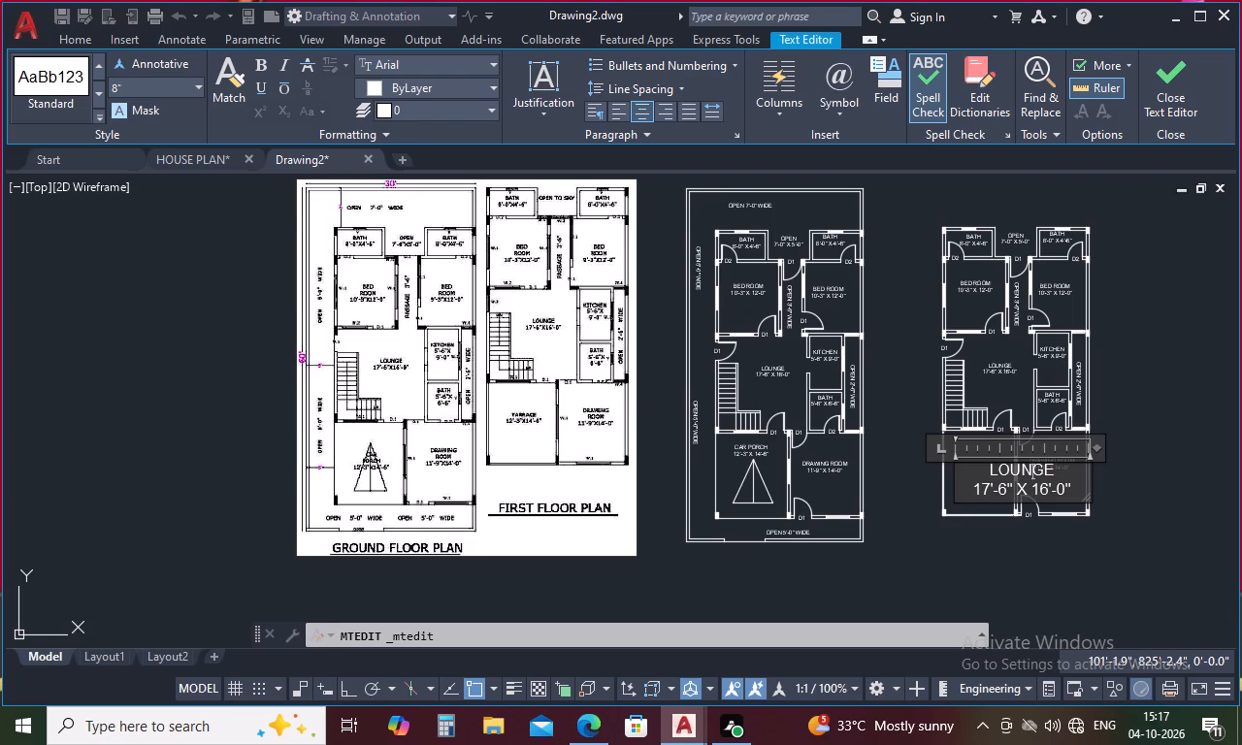
pyautogui.scroll(3, 1080, 477)
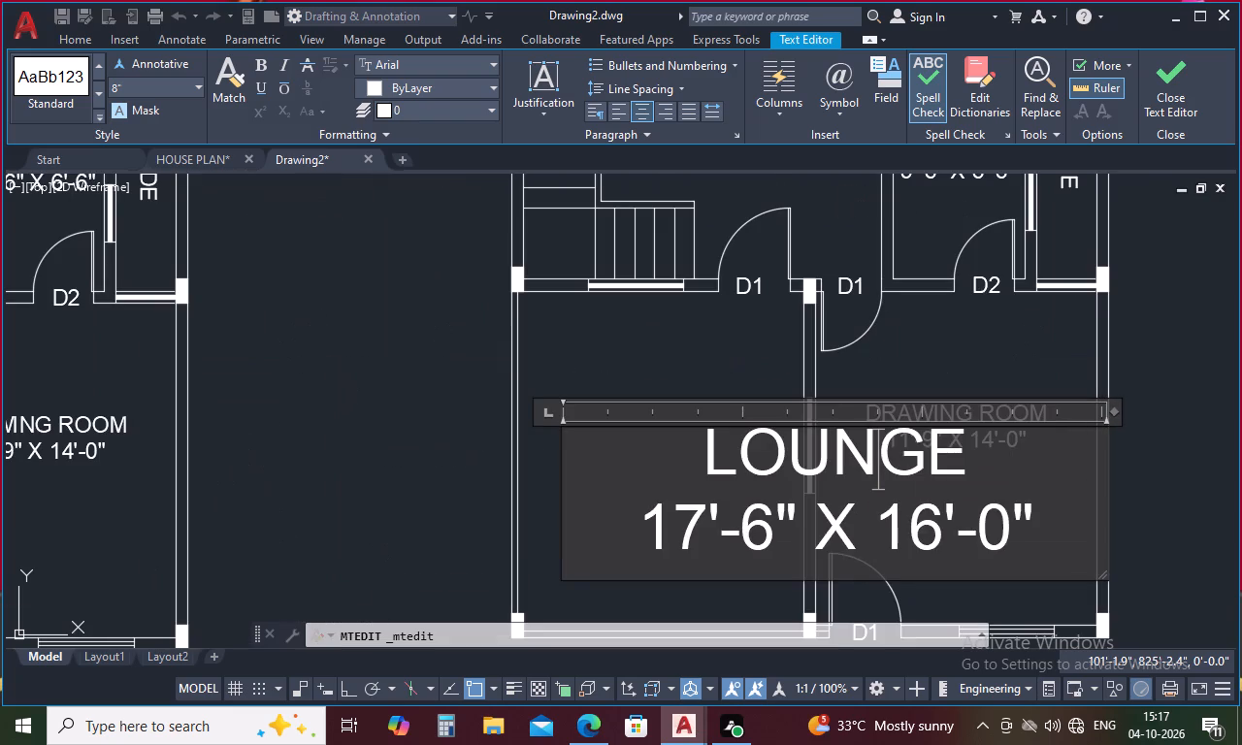
pyautogui.click(977, 466)
pyautogui.press('BackSpace')
pyautogui.press('BackSpace')
pyautogui.press('BackSpace')
pyautogui.press('BackSpace')
pyautogui.press('BackSpace')
pyautogui.press('BackSpace')
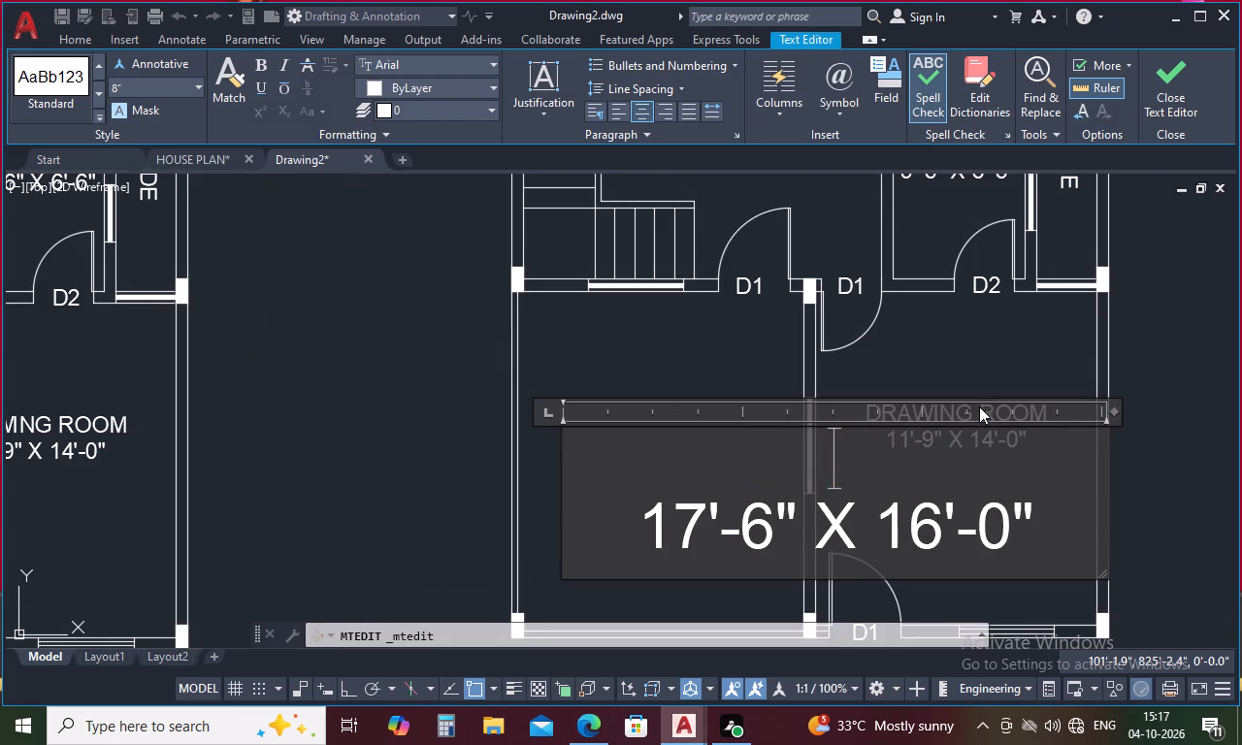
pyautogui.write('TR')
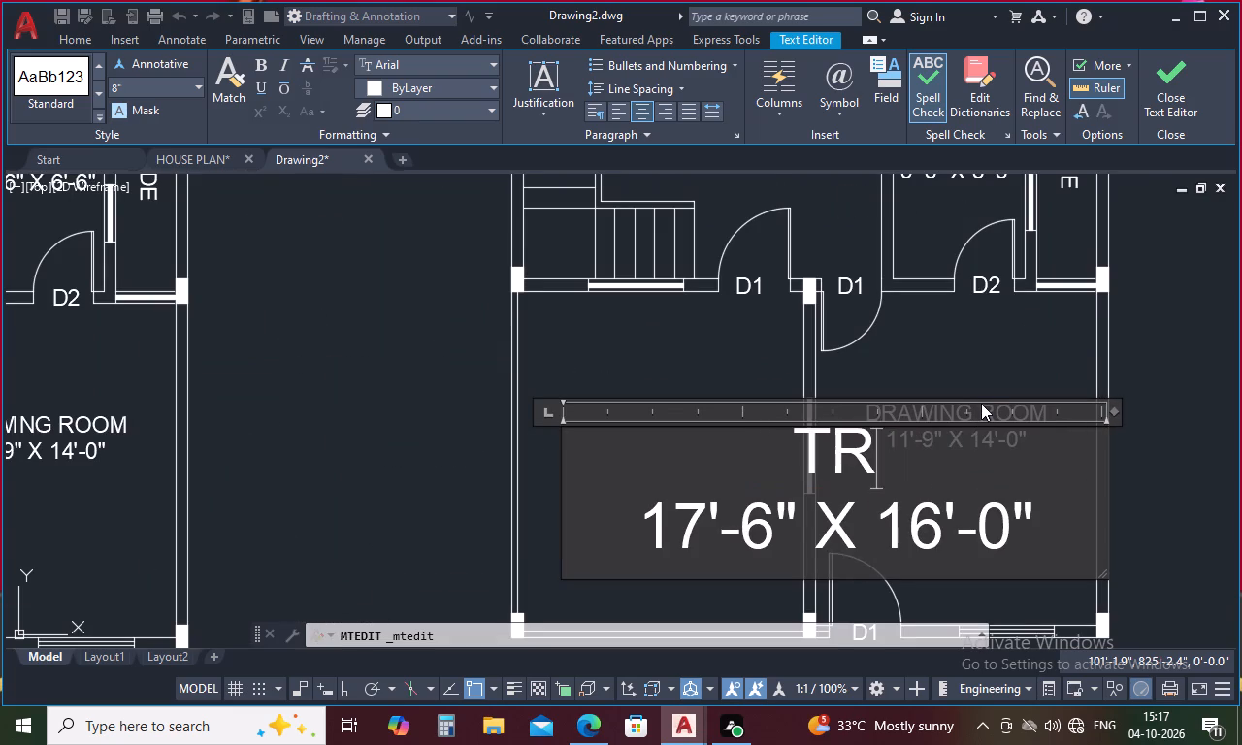
pyautogui.press('BackSpace')
pyautogui.write('ERRACE')
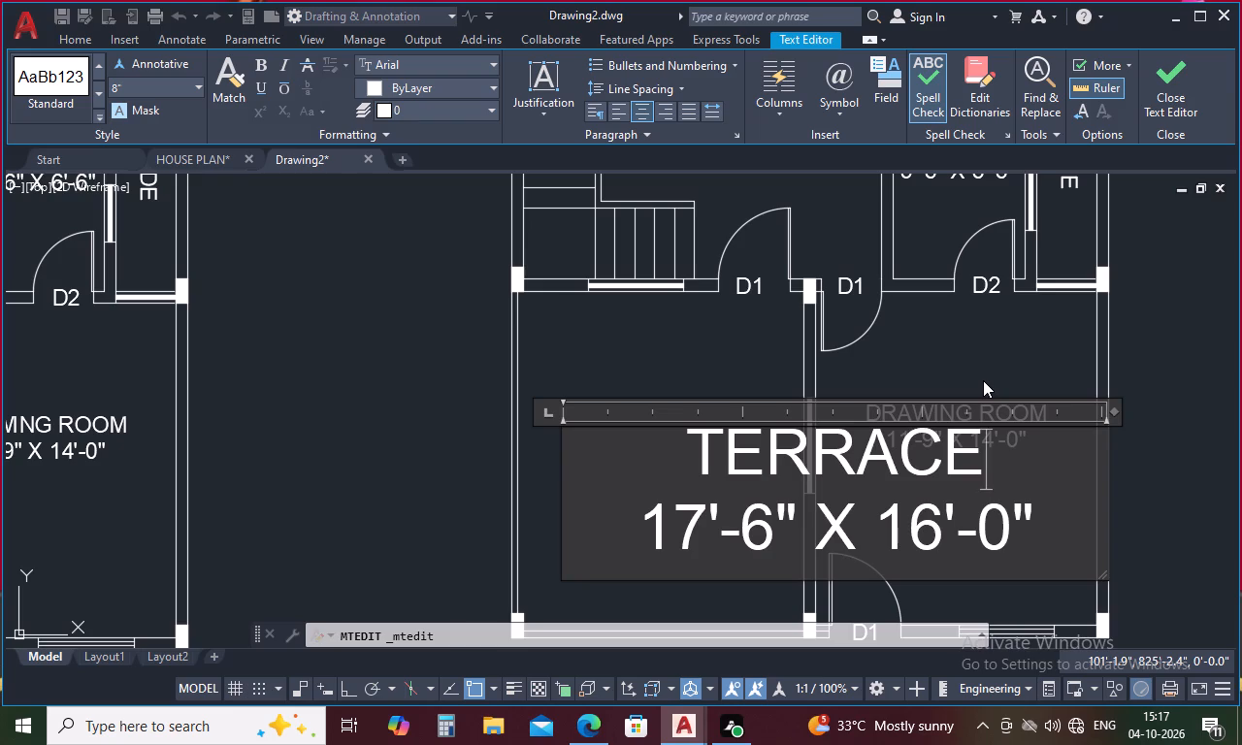
# Set the terrace label's size line to 12'-3" X 14'-6" and finish the text edit.
pyautogui.click(694, 514)
pyautogui.press('BackSpace')
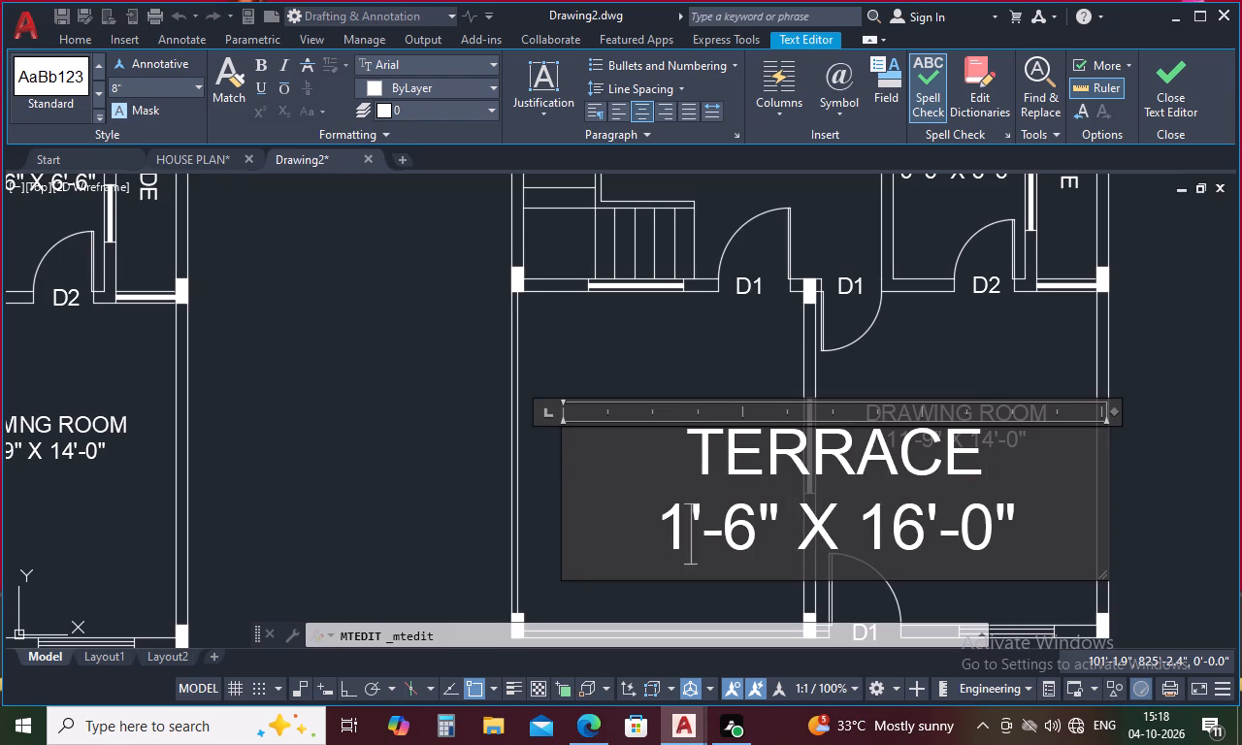
pyautogui.press('2')
pyautogui.click(764, 528)
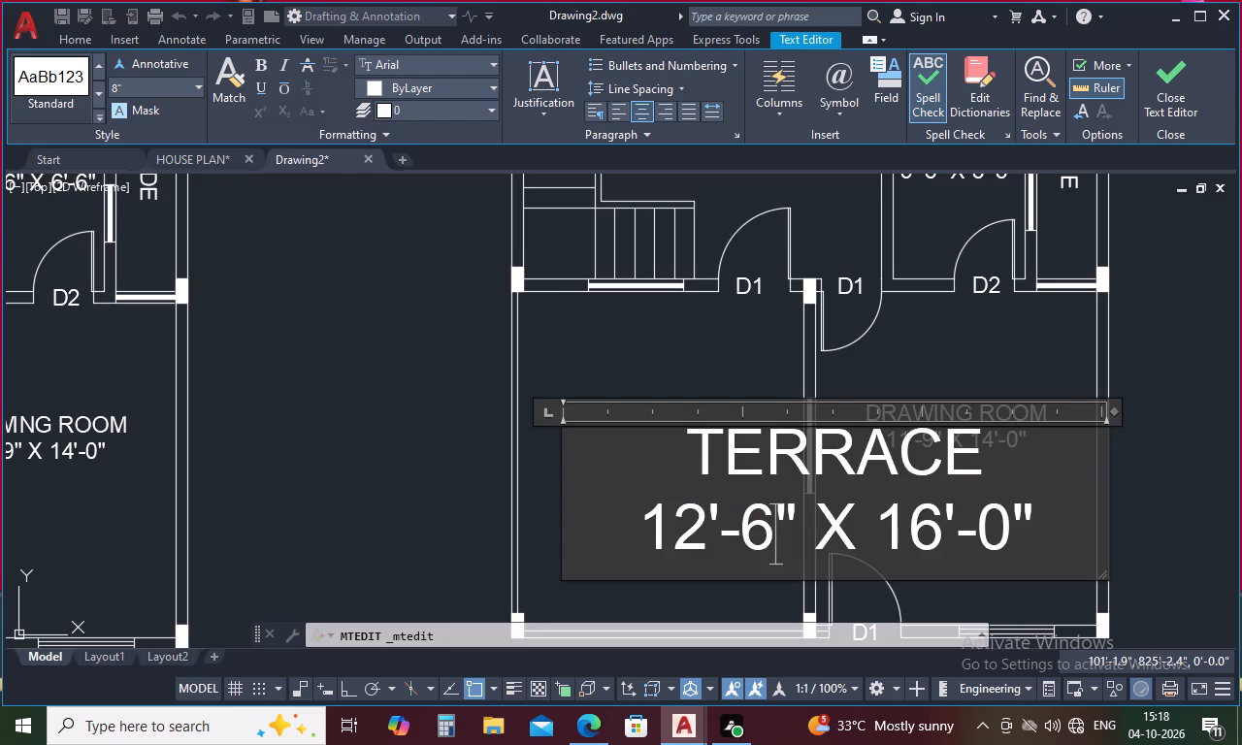
pyautogui.press('BackSpace')
pyautogui.press('3')
pyautogui.click(936, 530)
pyautogui.press('BackSpace')
pyautogui.press('4')
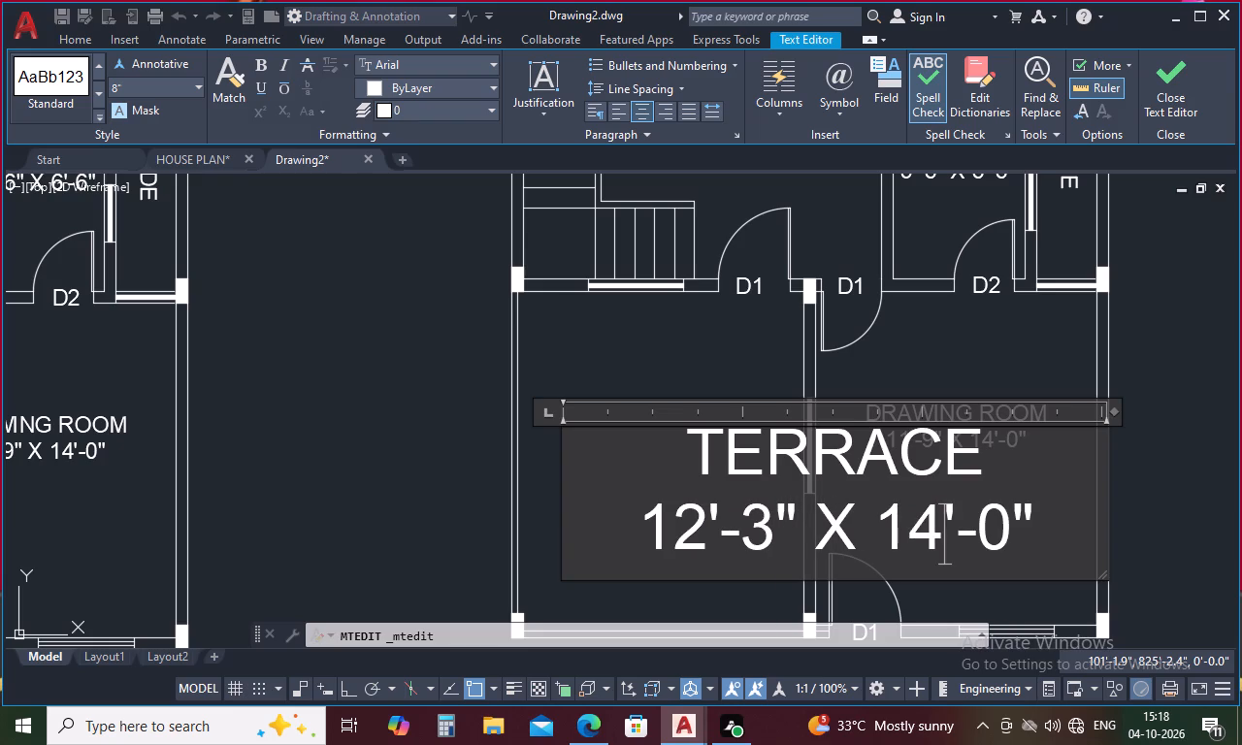
pyautogui.click(1022, 557)
pyautogui.press('BackSpace')
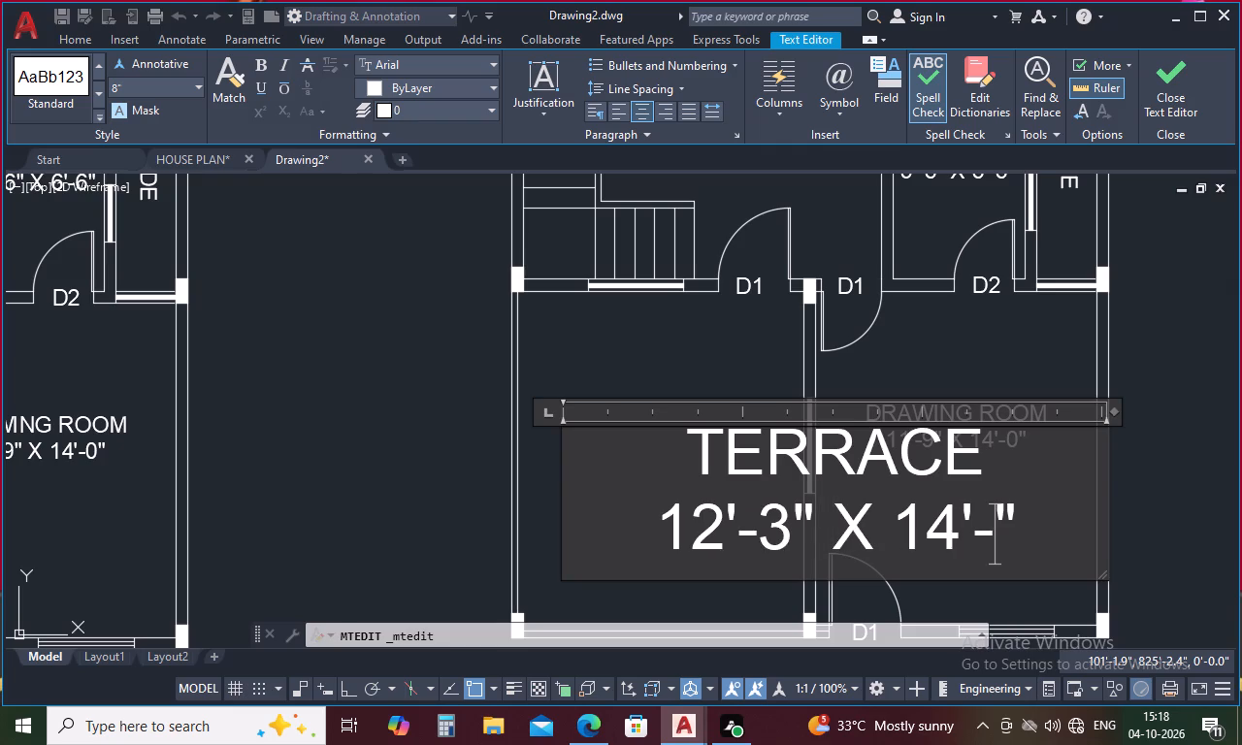
pyautogui.press('6')
pyautogui.click(613, 354)
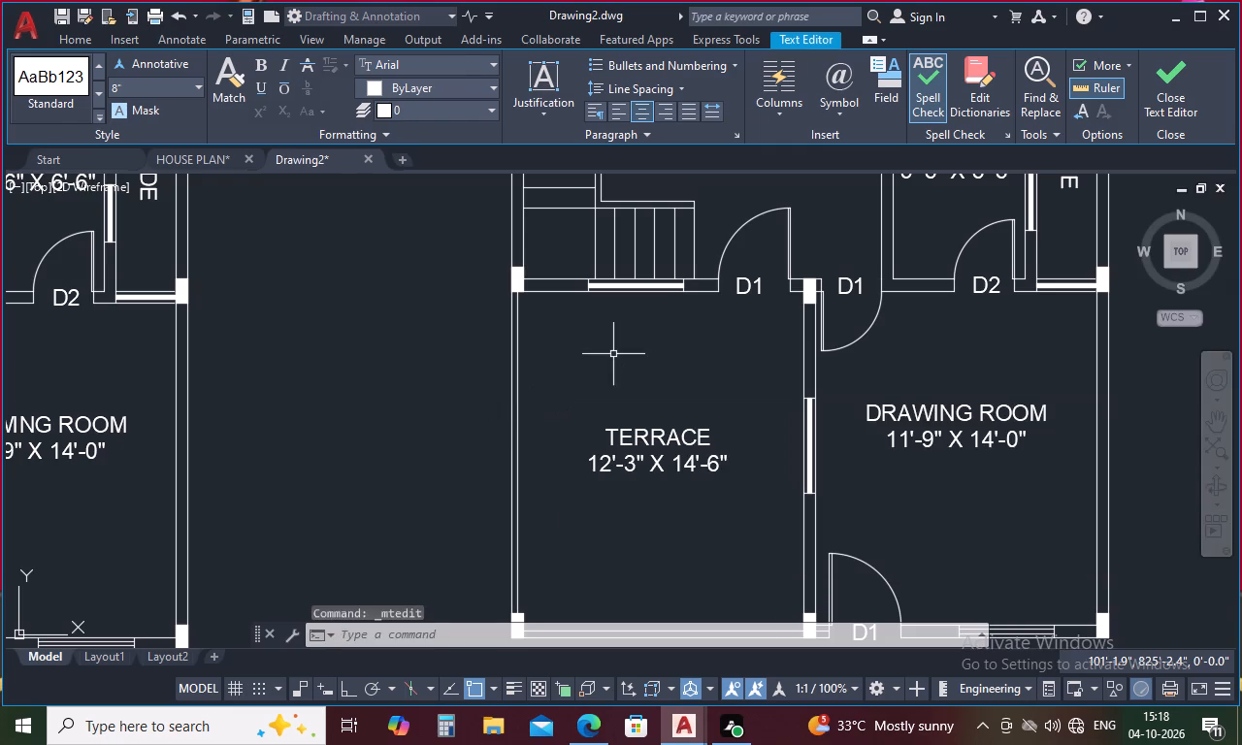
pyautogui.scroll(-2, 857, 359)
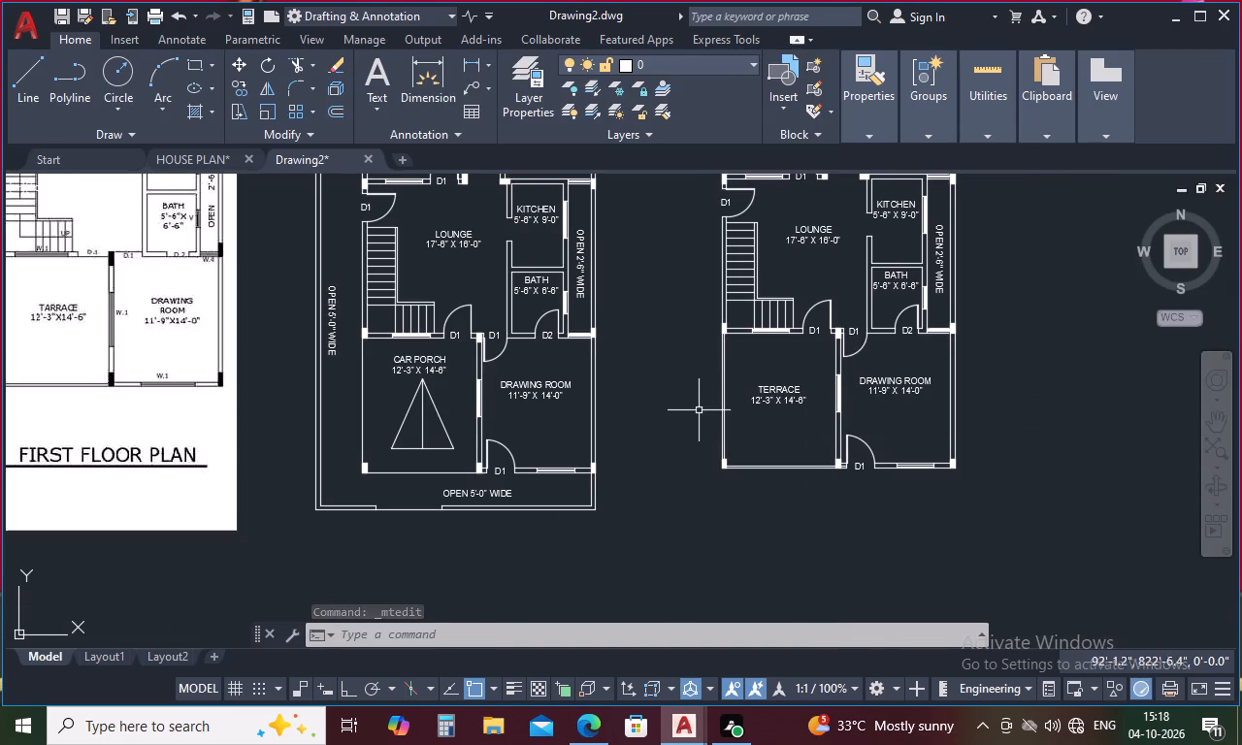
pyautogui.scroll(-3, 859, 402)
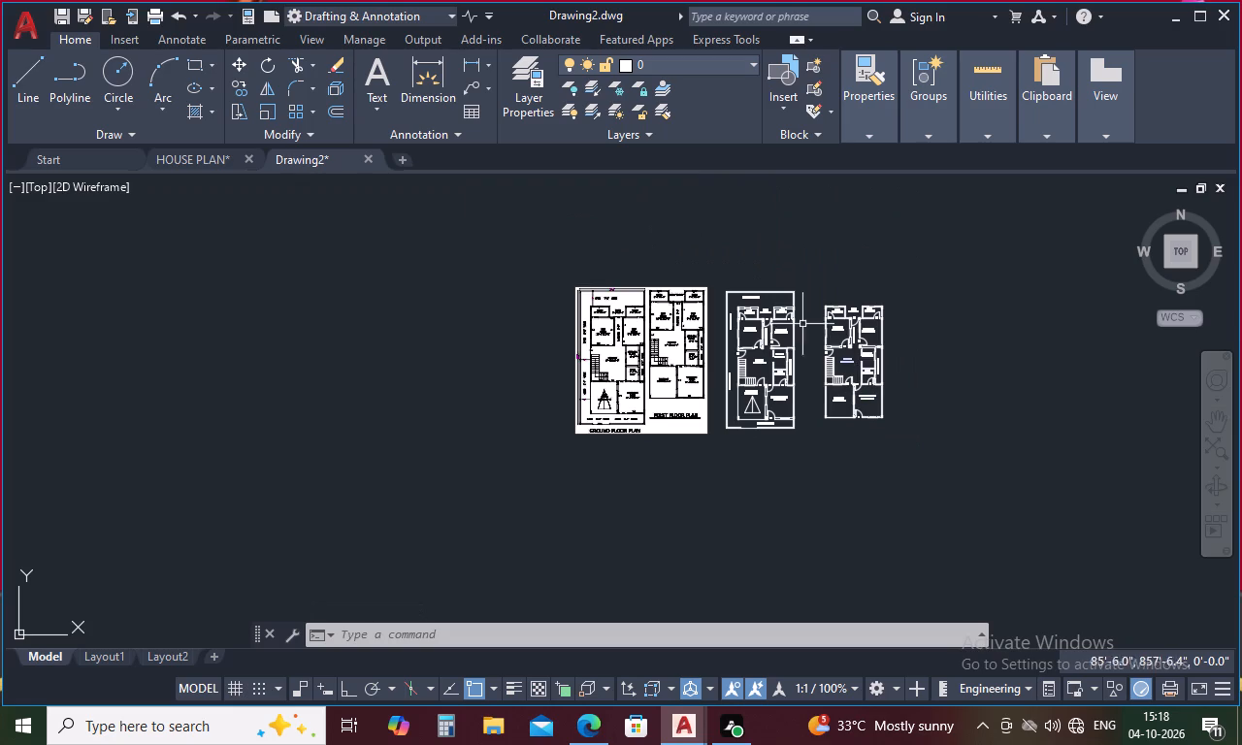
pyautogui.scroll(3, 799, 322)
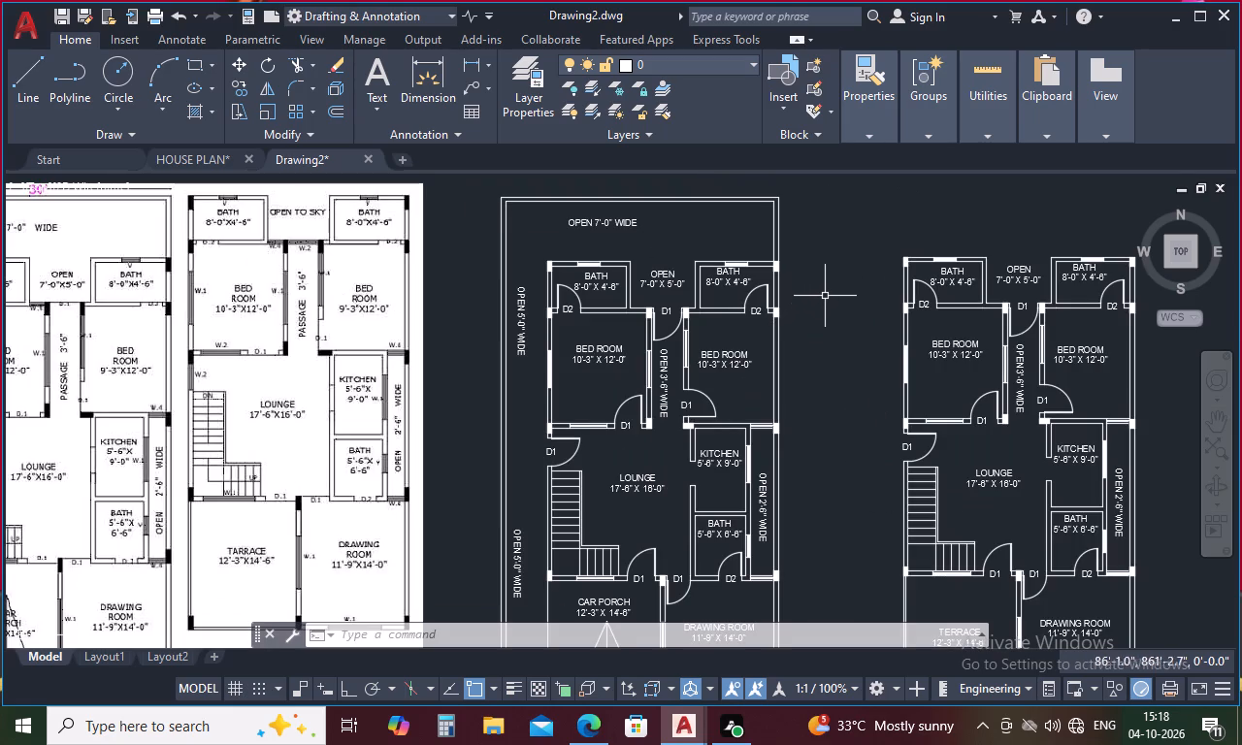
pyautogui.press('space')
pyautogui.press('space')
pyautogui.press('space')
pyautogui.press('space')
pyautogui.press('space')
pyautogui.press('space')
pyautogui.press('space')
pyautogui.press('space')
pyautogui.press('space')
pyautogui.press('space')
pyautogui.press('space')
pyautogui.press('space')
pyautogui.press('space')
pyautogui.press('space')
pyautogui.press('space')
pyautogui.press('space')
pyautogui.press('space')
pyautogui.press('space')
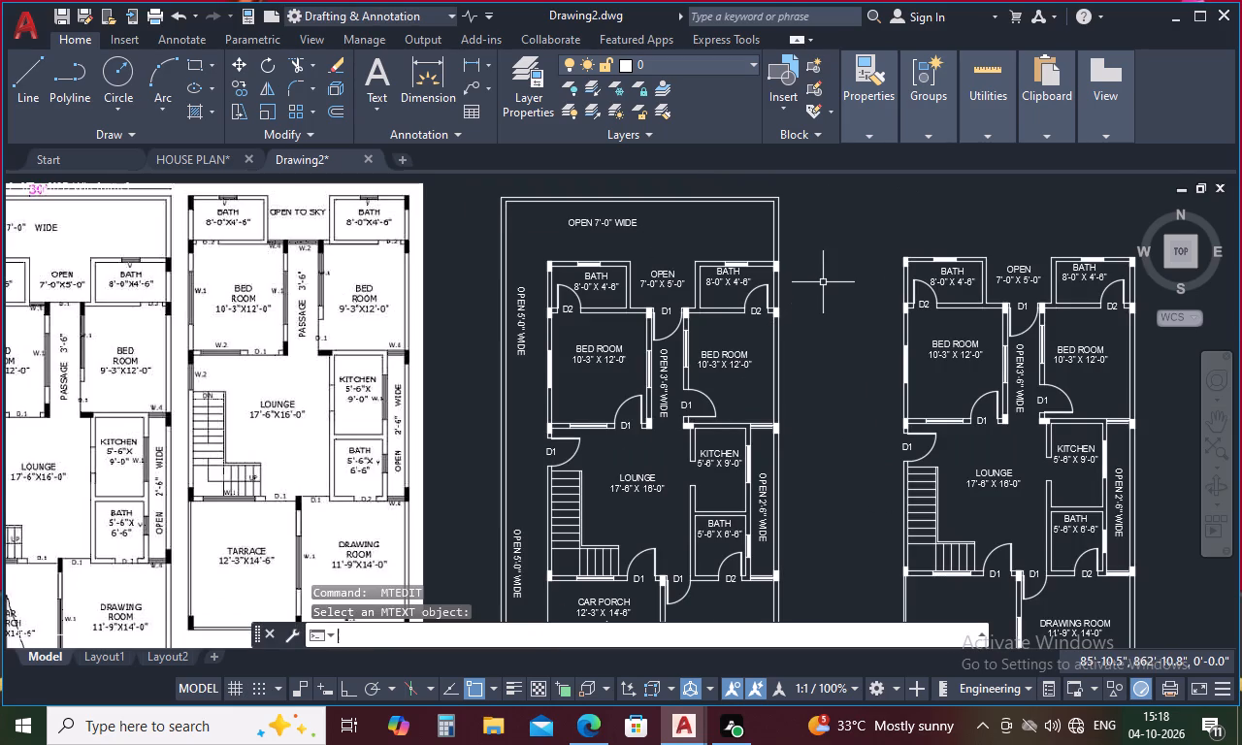
# Move the whole first floor plan closer to the ground floor plan, leaving a small gap between them.
pyautogui.scroll(-1, 821, 260)
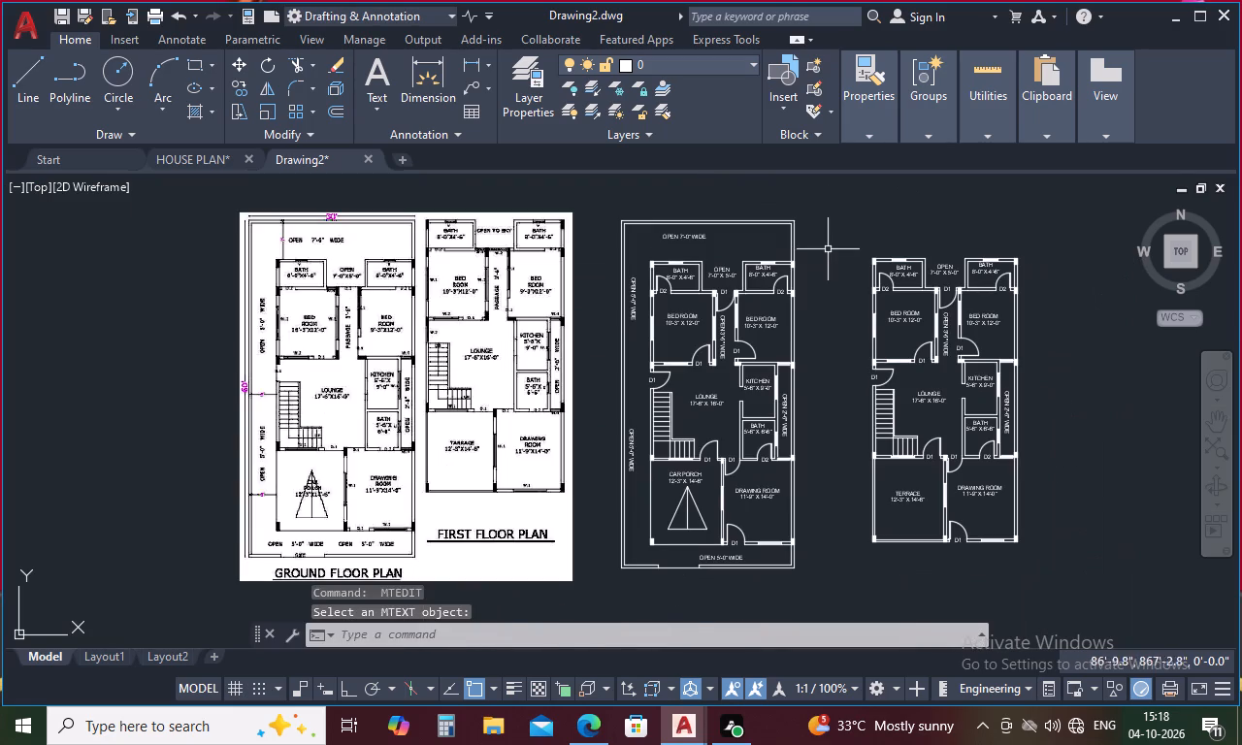
pyautogui.moveTo(829, 248); pyautogui.dragTo(1004, 233)
pyautogui.write('M')
pyautogui.press('space')
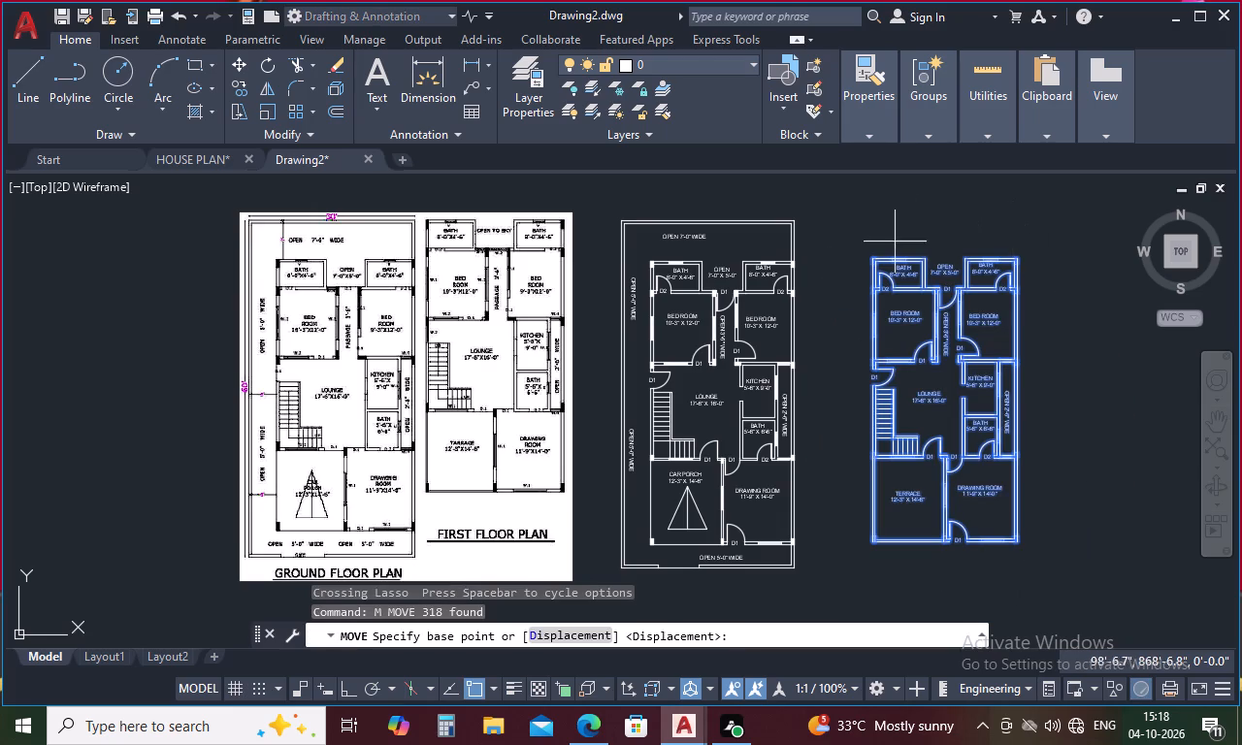
pyautogui.click(870, 259)
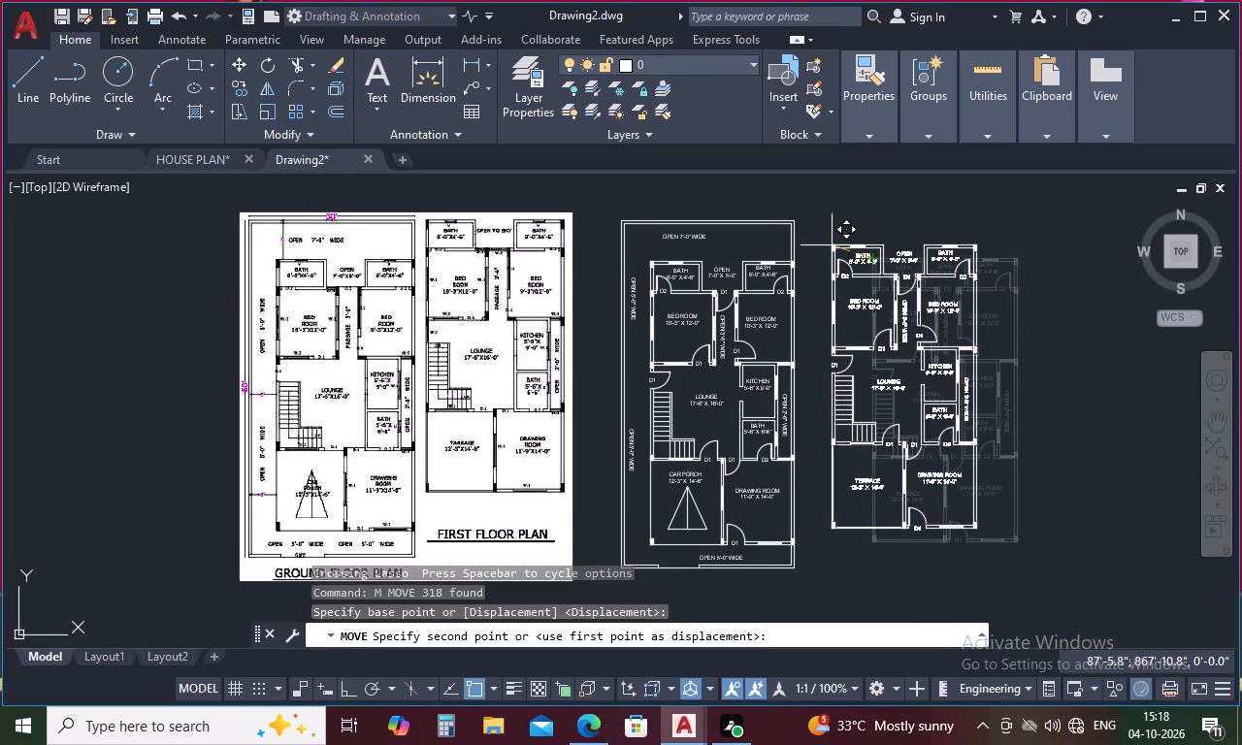
pyautogui.click(813, 245)
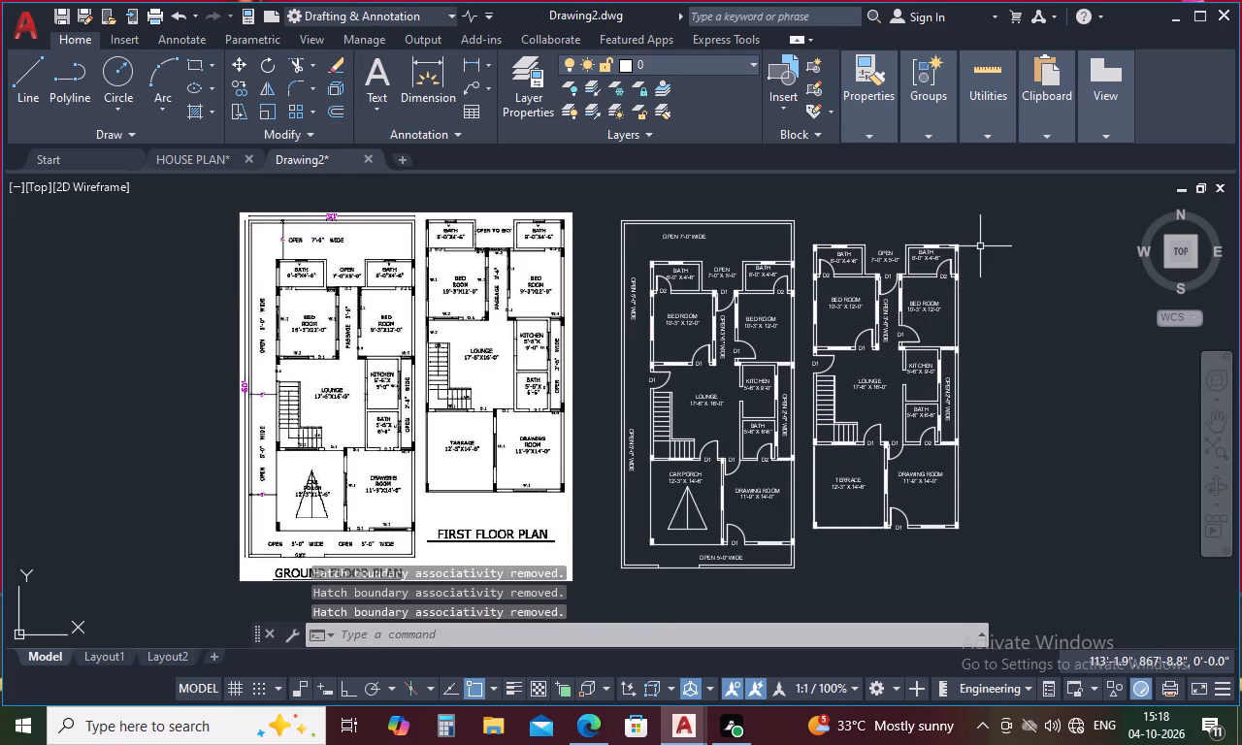
pyautogui.press('Escape')
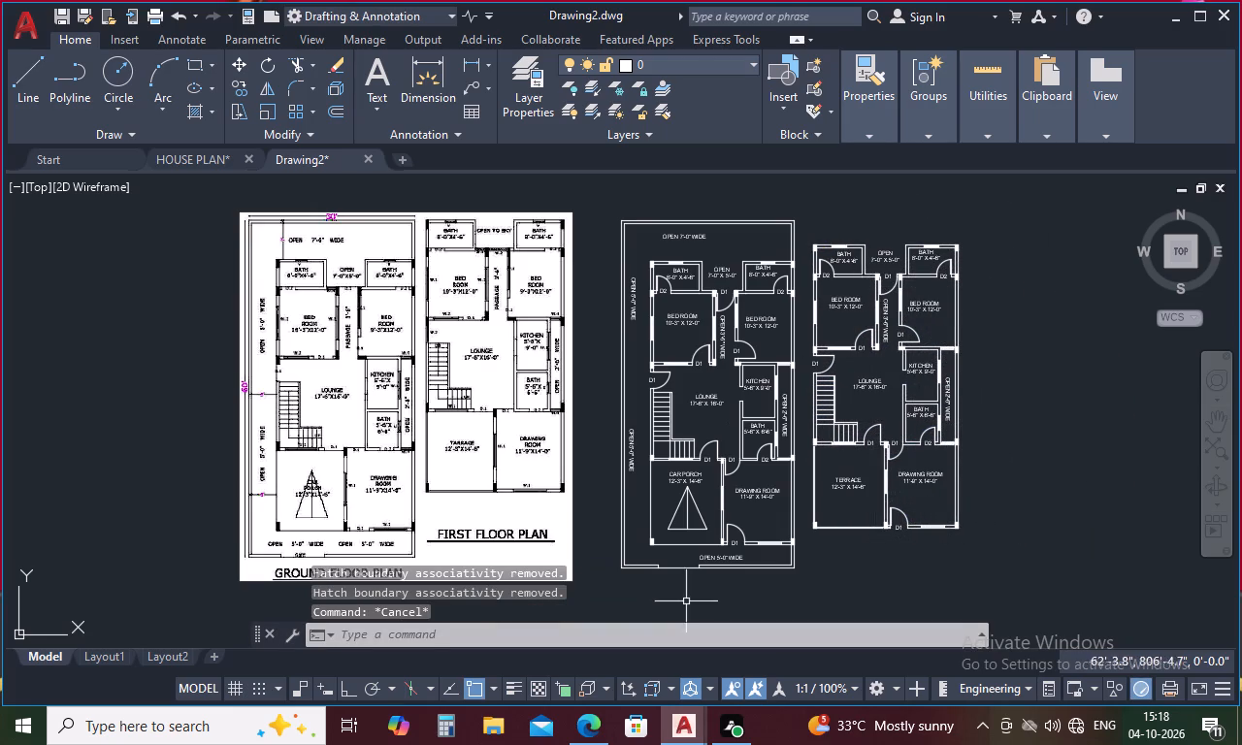
# Add the multiline text title GROUND FLOOR PLAN below the front boundary wall of the ground floor plan.
pyautogui.scroll(-2, 747, 444)
pyautogui.scroll(2, 735, 504)
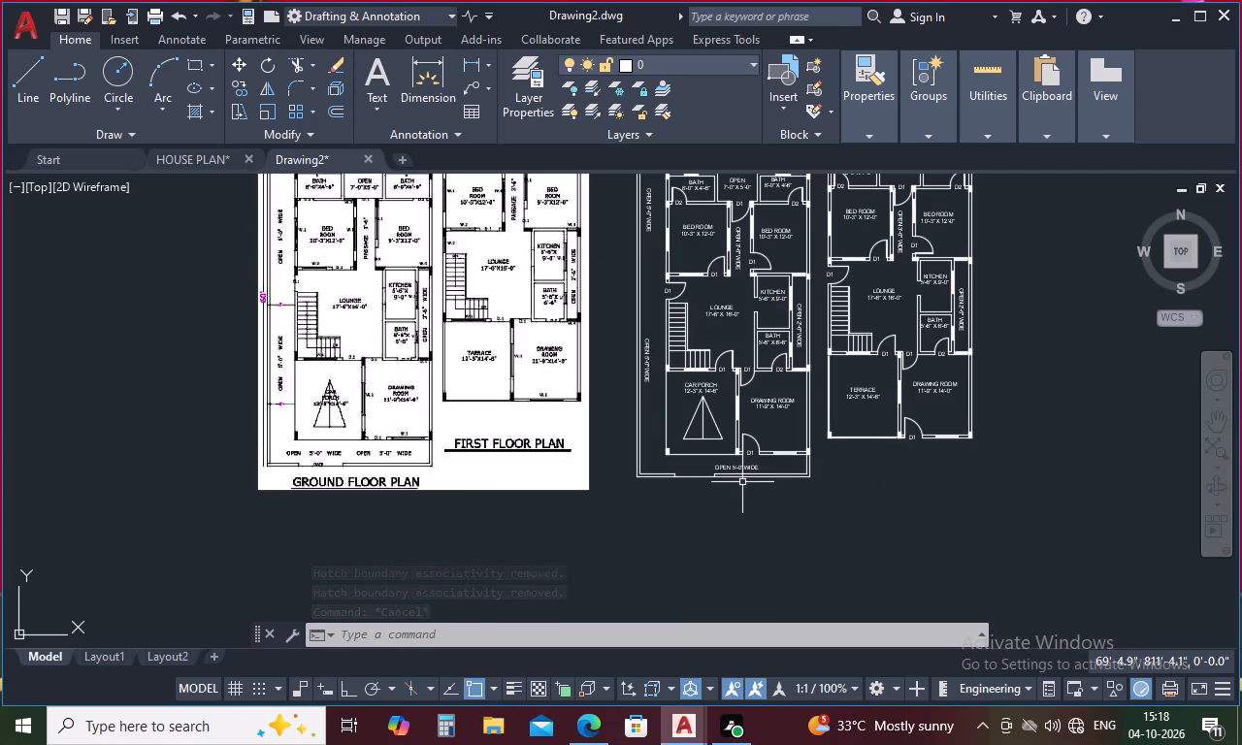
pyautogui.write('T')
pyautogui.press('space')
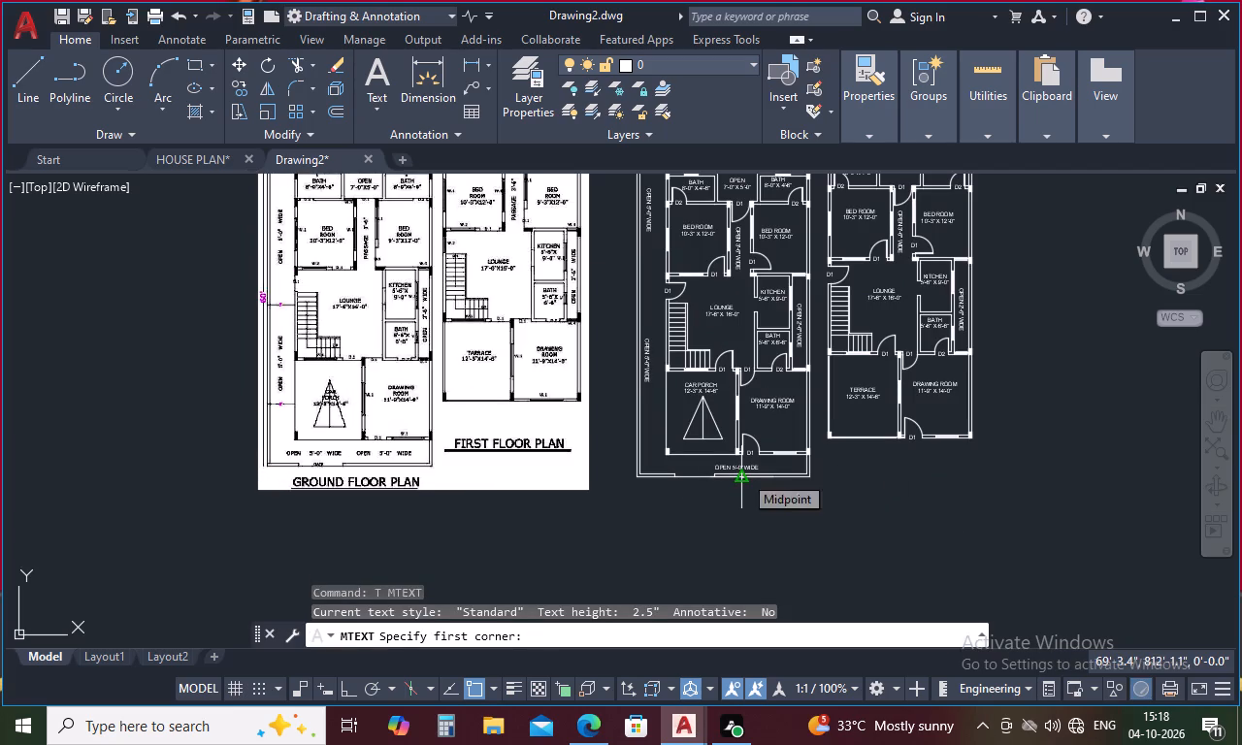
pyautogui.click(679, 489)
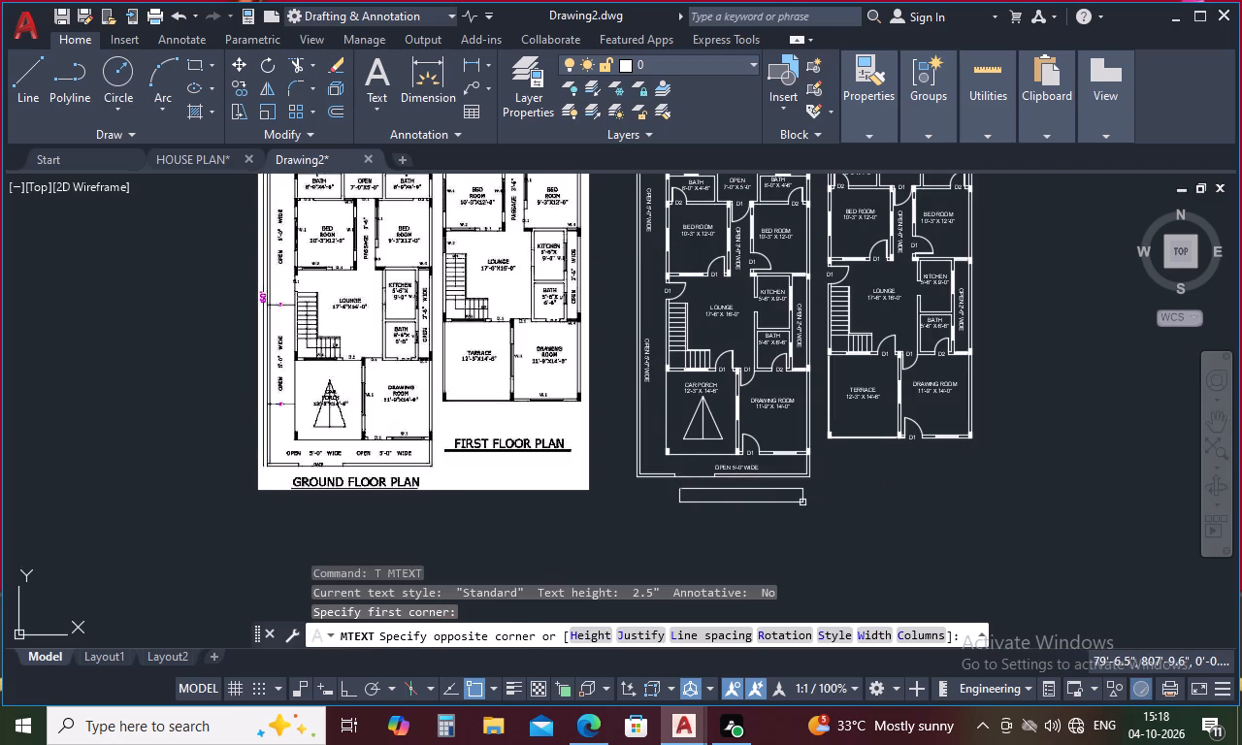
pyautogui.click(791, 507)
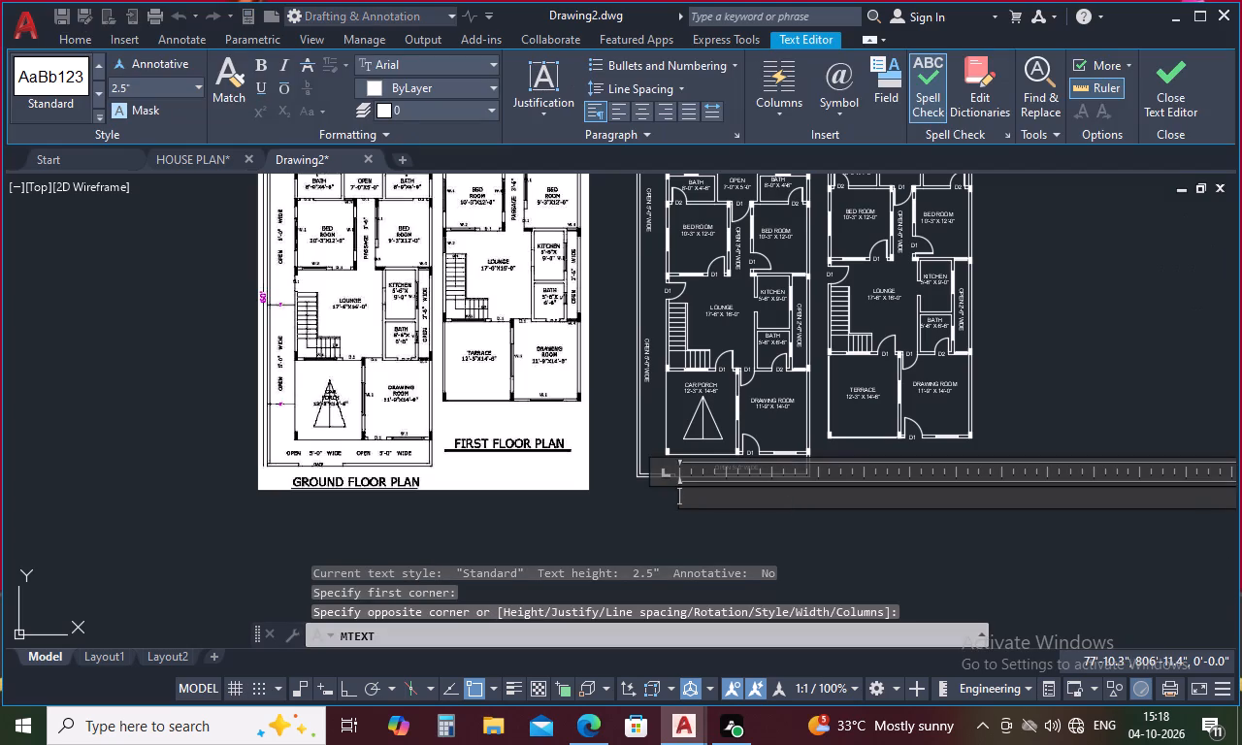
pyautogui.write('GR')
pyautogui.write('OUND F')
pyautogui.write('LOO')
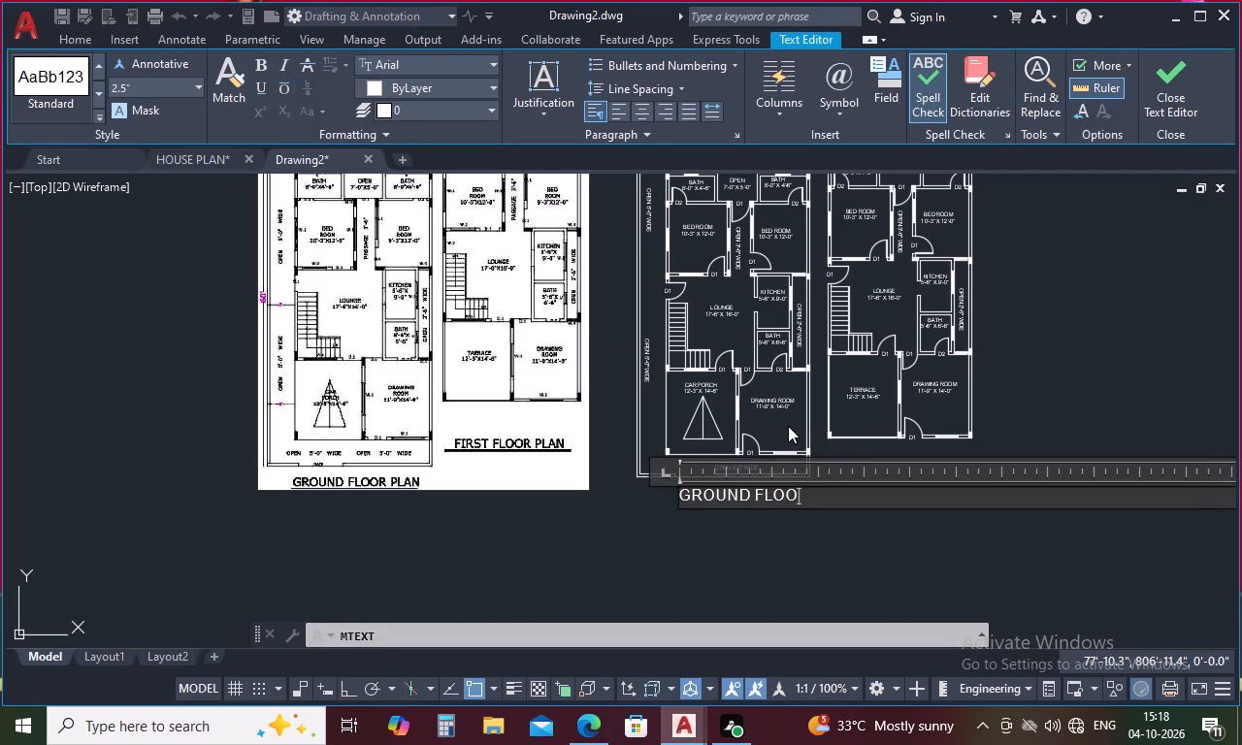
pyautogui.write('R')
pyautogui.press('space')
pyautogui.write('PLAM')
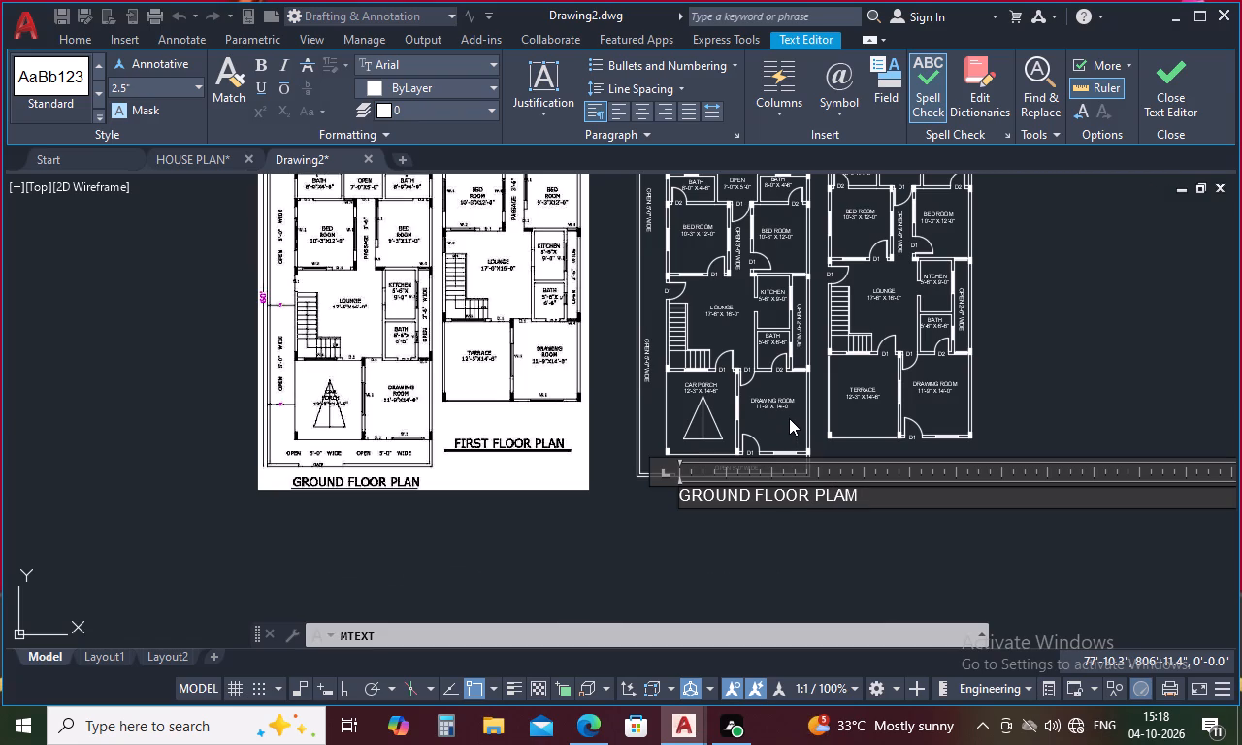
pyautogui.press('BackSpace')
pyautogui.press('n')
# Give the ground floor title a text height of 10" and bold formatting, and finish the text edit.
pyautogui.moveTo(869, 496); pyautogui.dragTo(585, 496)
pyautogui.click(179, 82)
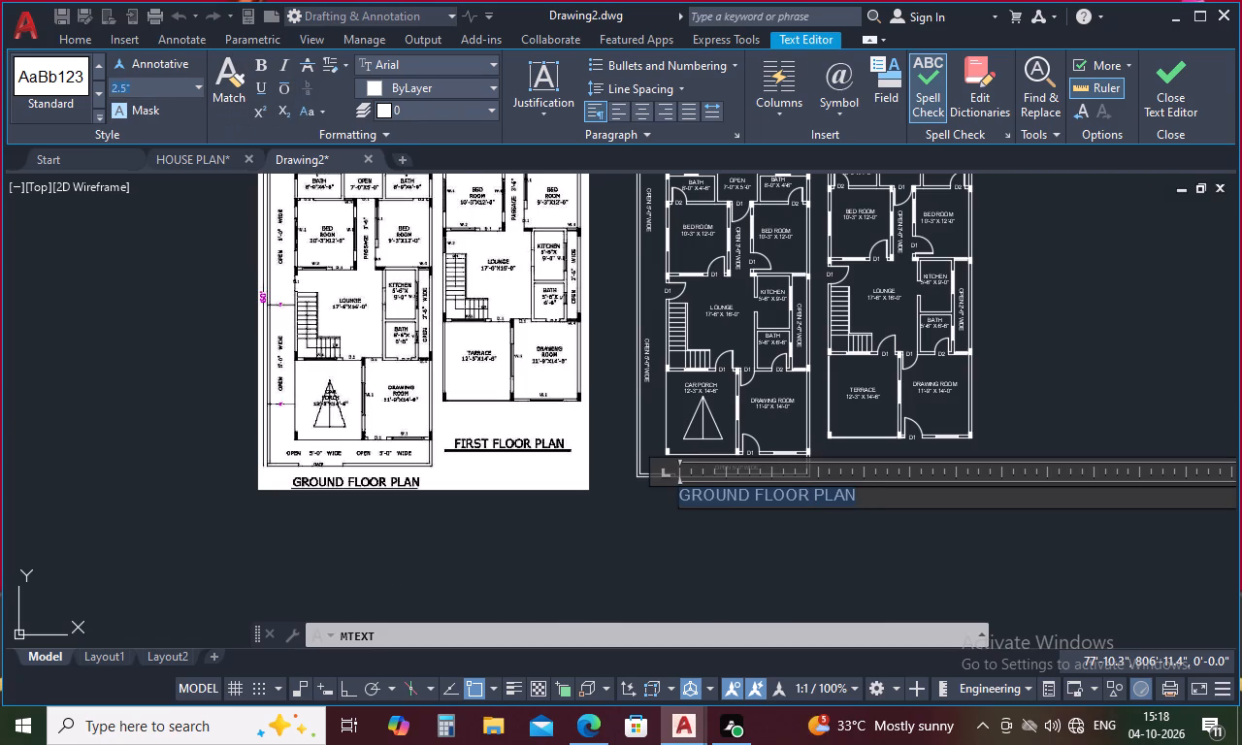
pyautogui.press('BackSpace')
pyautogui.write('10')
pyautogui.click(264, 67)
pyautogui.click(574, 536)
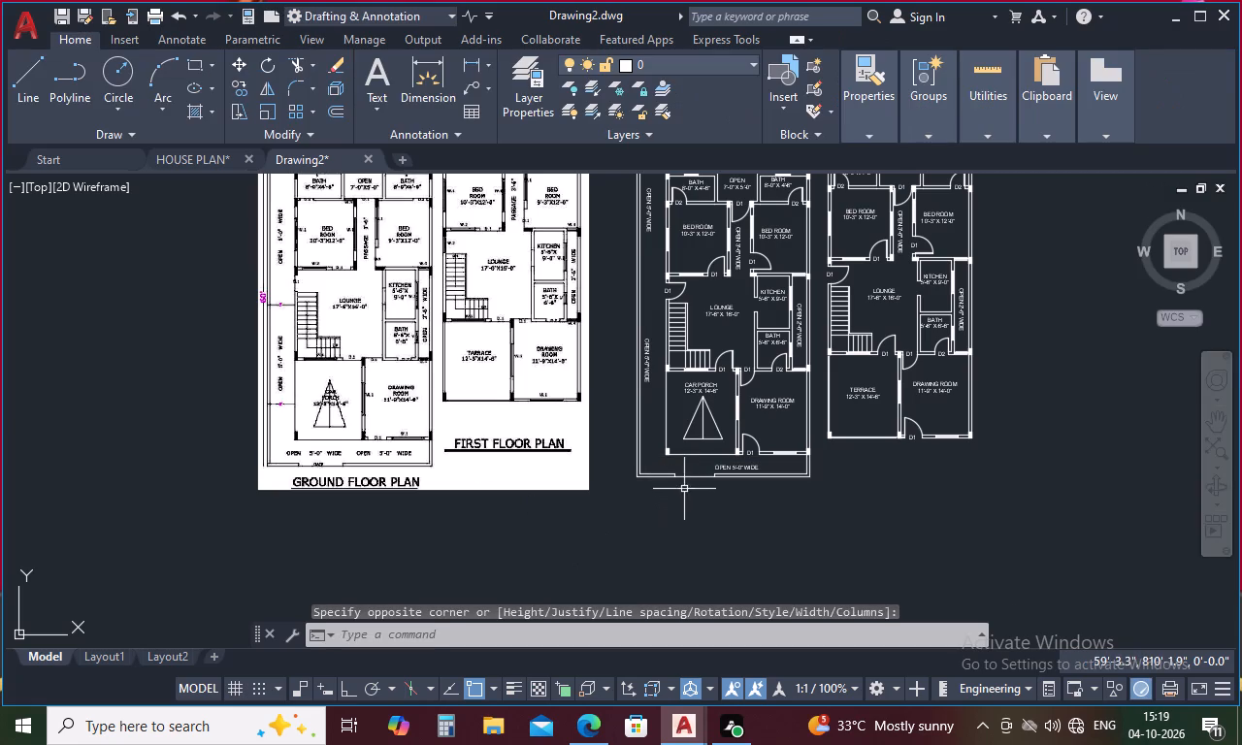
# Reopen the ground floor title and set its text height to 8".
pyautogui.doubleClick(684, 489)
pyautogui.moveTo(879, 504); pyautogui.dragTo(558, 507)
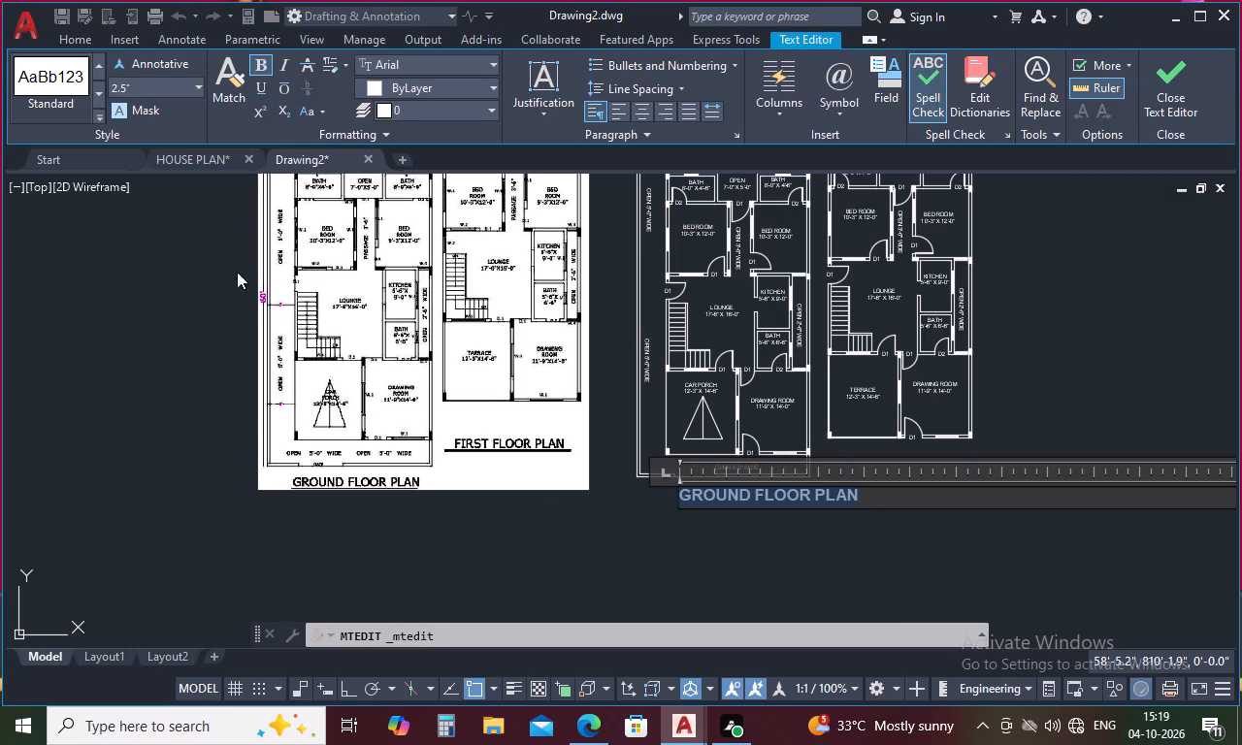
pyautogui.click(150, 78)
pyautogui.press('BackSpace')
pyautogui.press('8')
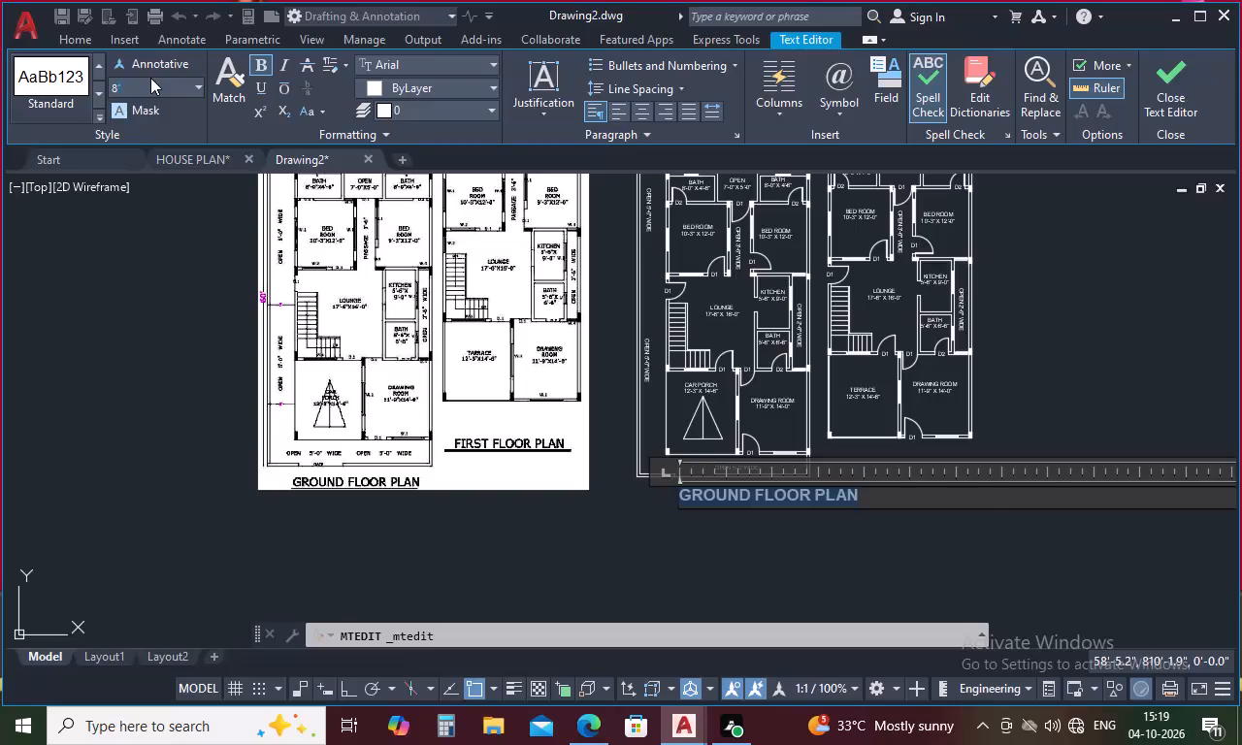
pyautogui.press('Return')
pyautogui.click(506, 538)
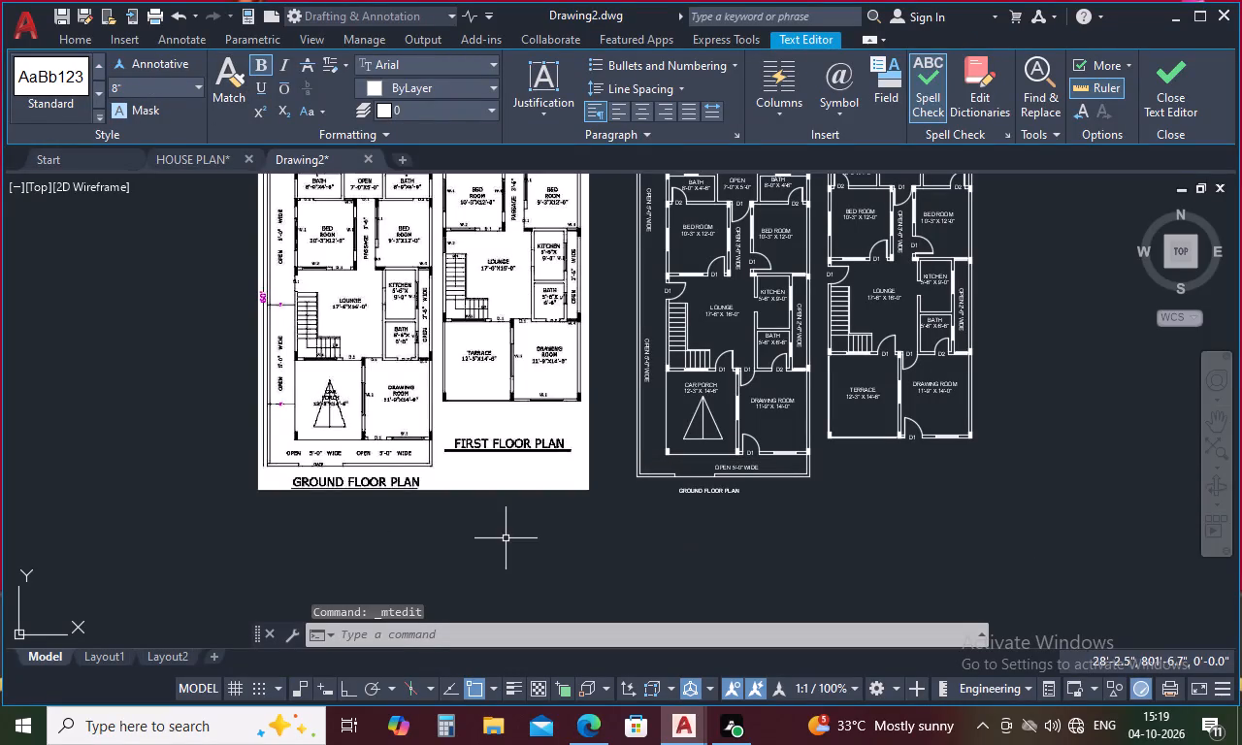
# Copy the GROUND FLOOR PLAN title to just below the terrace and drawing room of the first floor plan.
pyautogui.click(710, 493)
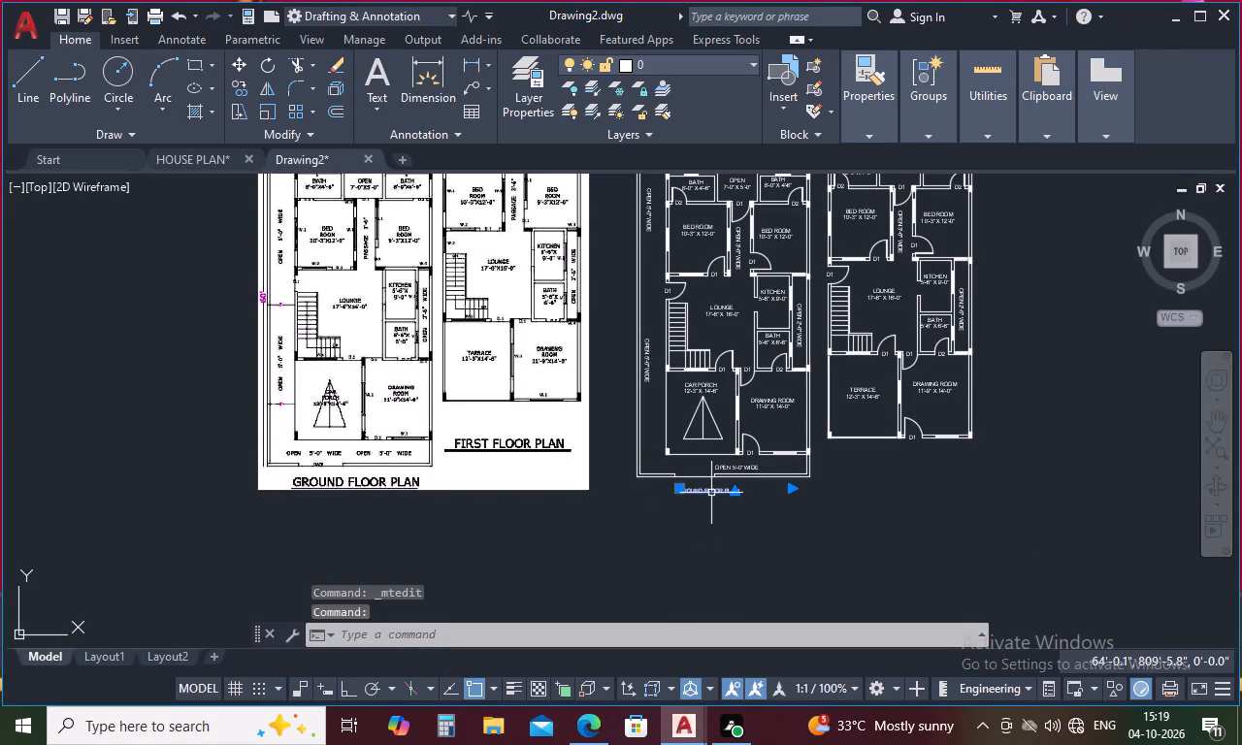
pyautogui.hotkey('ctrl', 'c')
pyautogui.hotkey('ctrl', 'v')
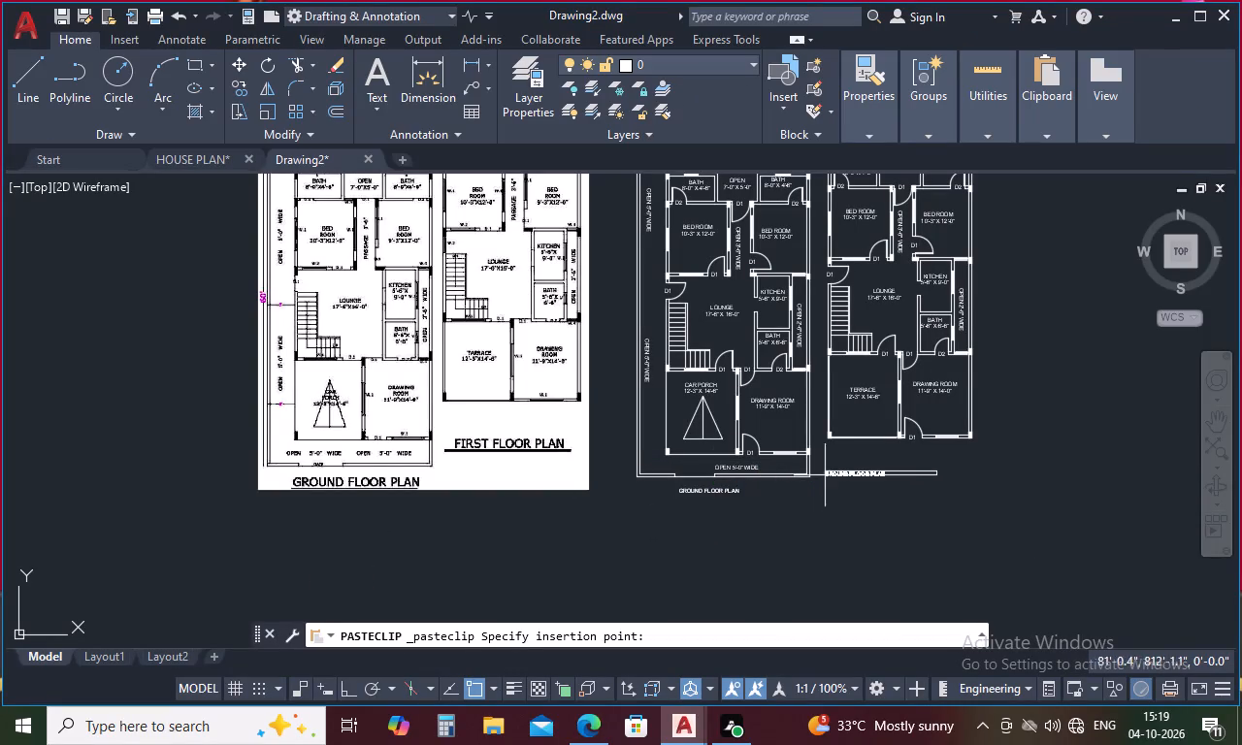
pyautogui.click(862, 455)
# Change the copied title under the first floor plan to read FIRST FLOOR PLAN.
pyautogui.doubleClick(871, 450)
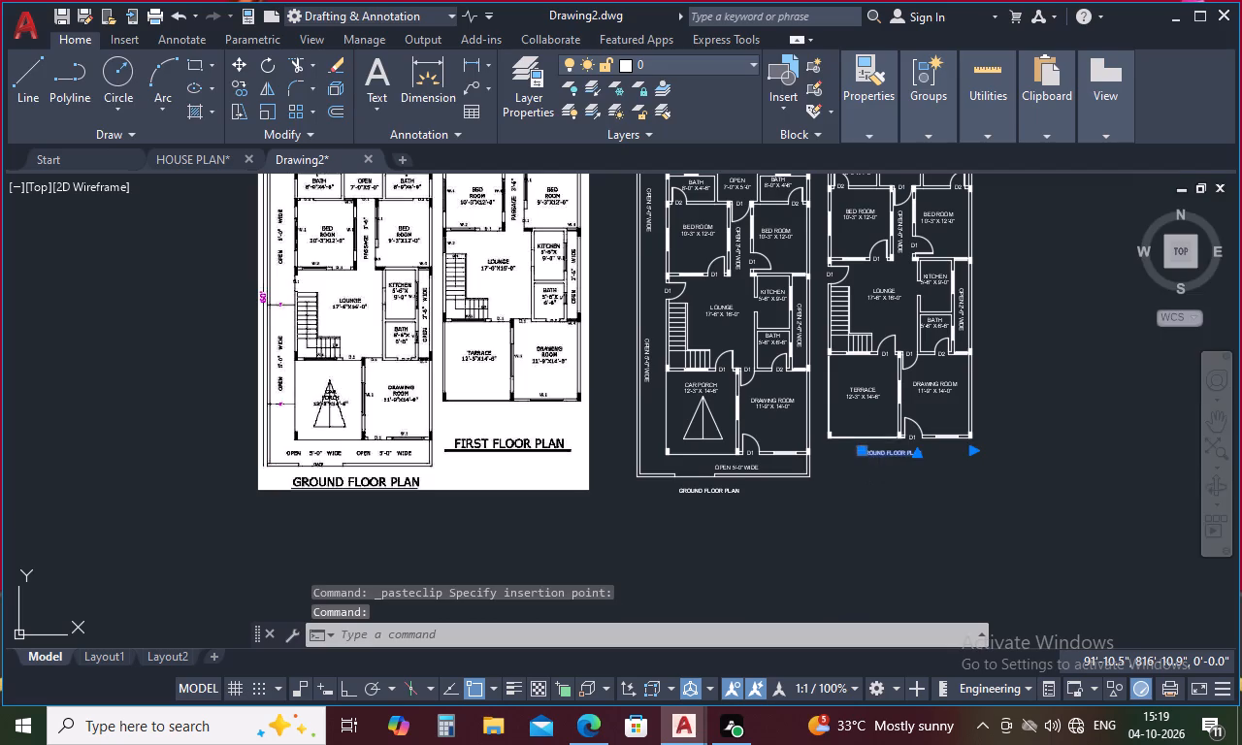
pyautogui.click(927, 468)
pyautogui.click(931, 463)
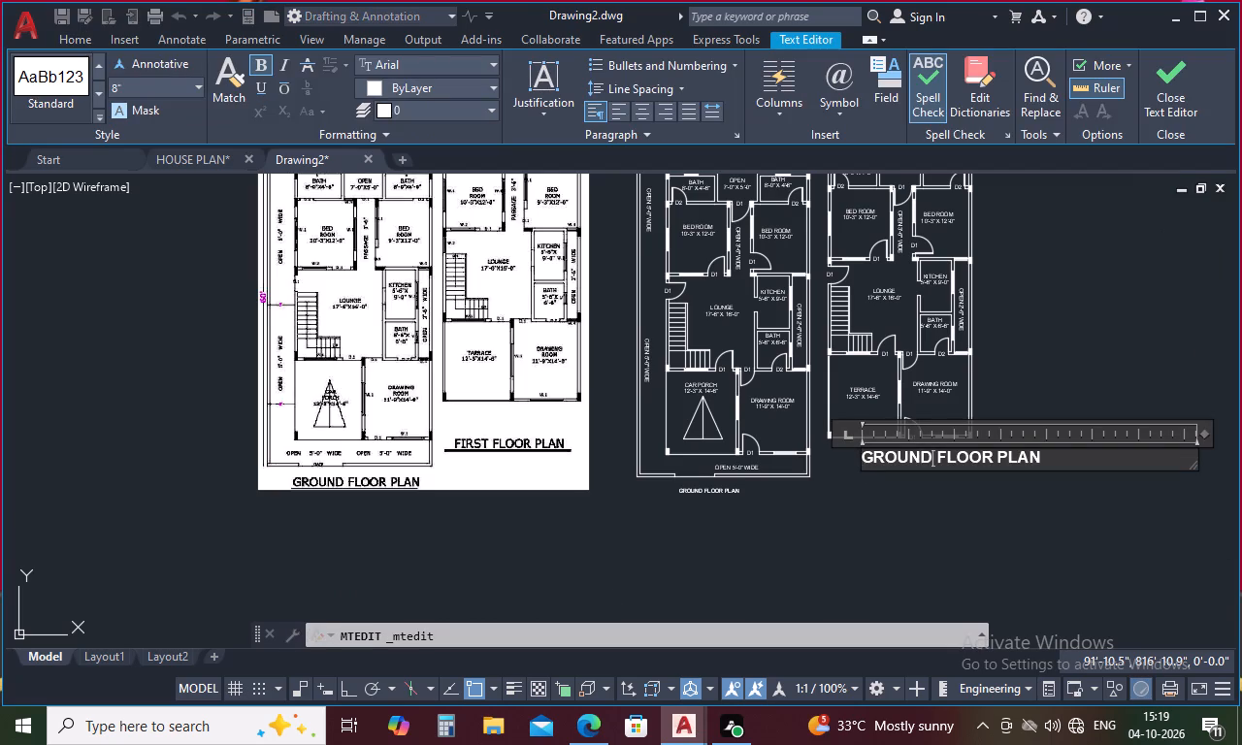
pyautogui.press('BackSpace')
pyautogui.press('BackSpace')
pyautogui.press('BackSpace')
pyautogui.press('BackSpace')
pyautogui.press('BackSpace')
pyautogui.press('BackSpace')
pyautogui.press('BackSpace')
pyautogui.press('BackSpace')
pyautogui.press('BackSpace')
pyautogui.press('BackSpace')
pyautogui.press('BackSpace')
pyautogui.press('BackSpace')
pyautogui.press('BackSpace')
pyautogui.press('BackSpace')
pyautogui.press('BackSpace')
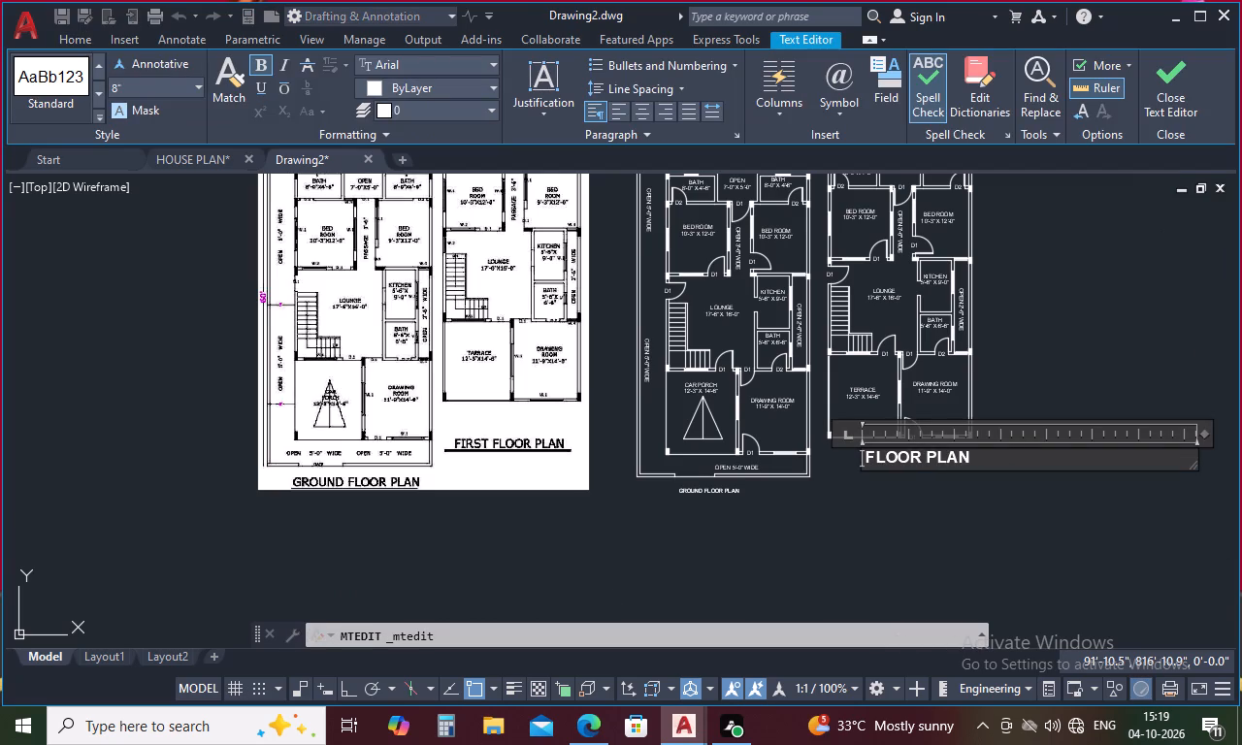
pyautogui.press('f')
pyautogui.write('IRST')
pyautogui.click(903, 511)
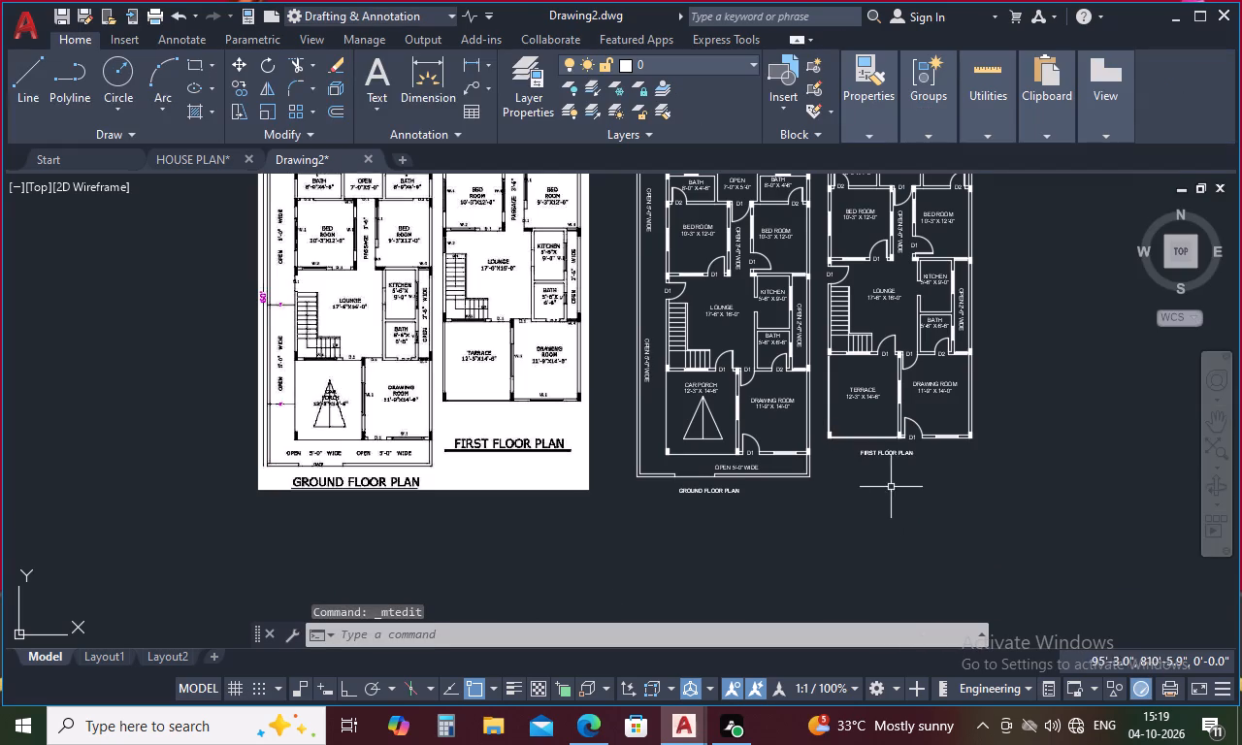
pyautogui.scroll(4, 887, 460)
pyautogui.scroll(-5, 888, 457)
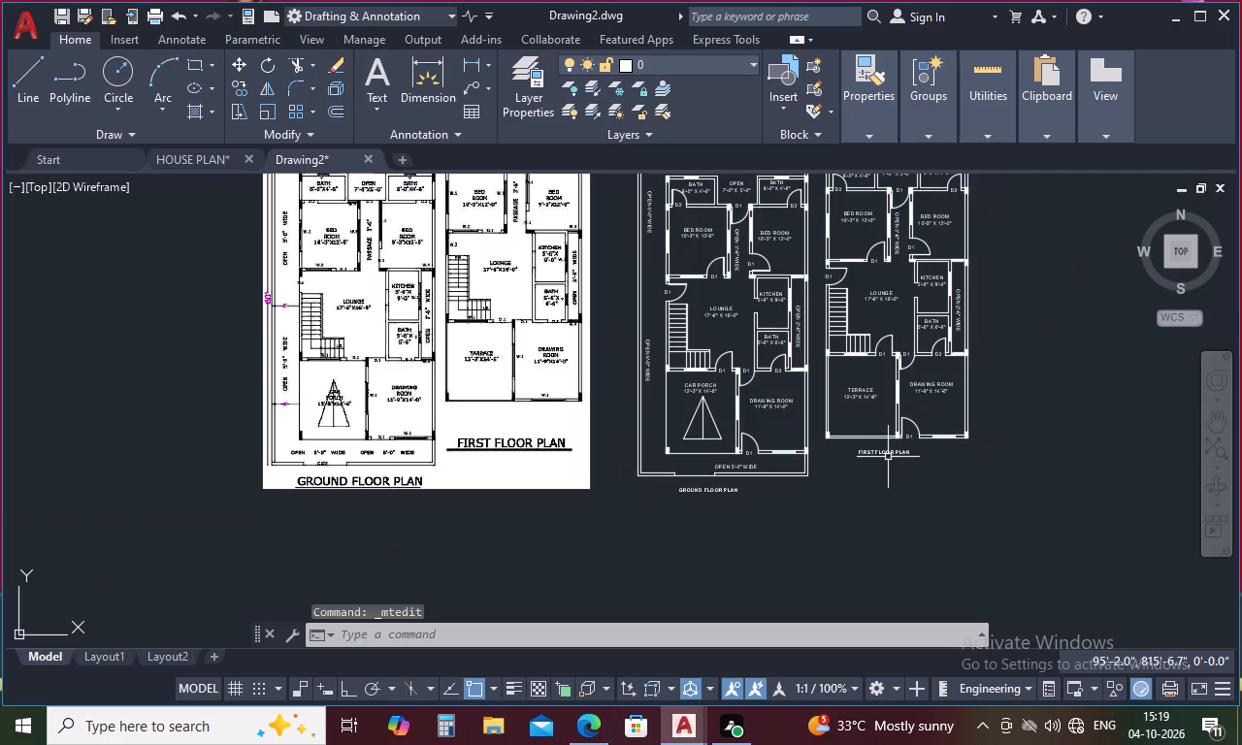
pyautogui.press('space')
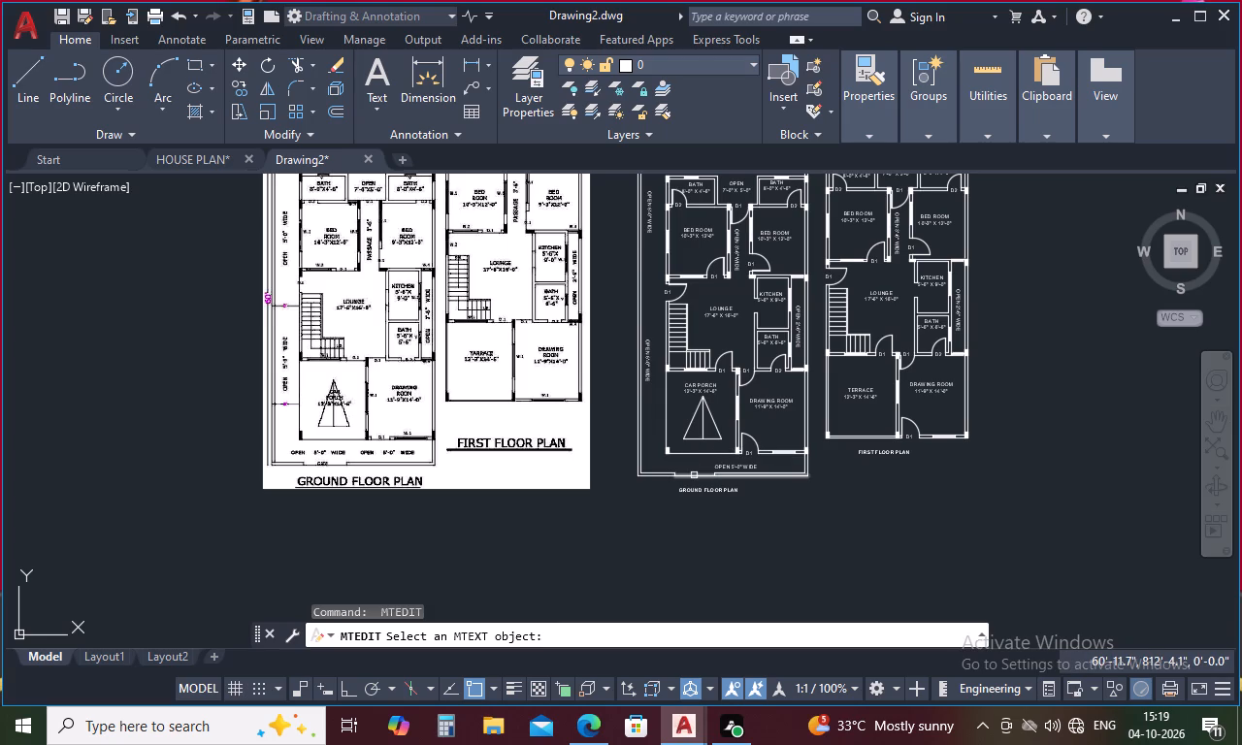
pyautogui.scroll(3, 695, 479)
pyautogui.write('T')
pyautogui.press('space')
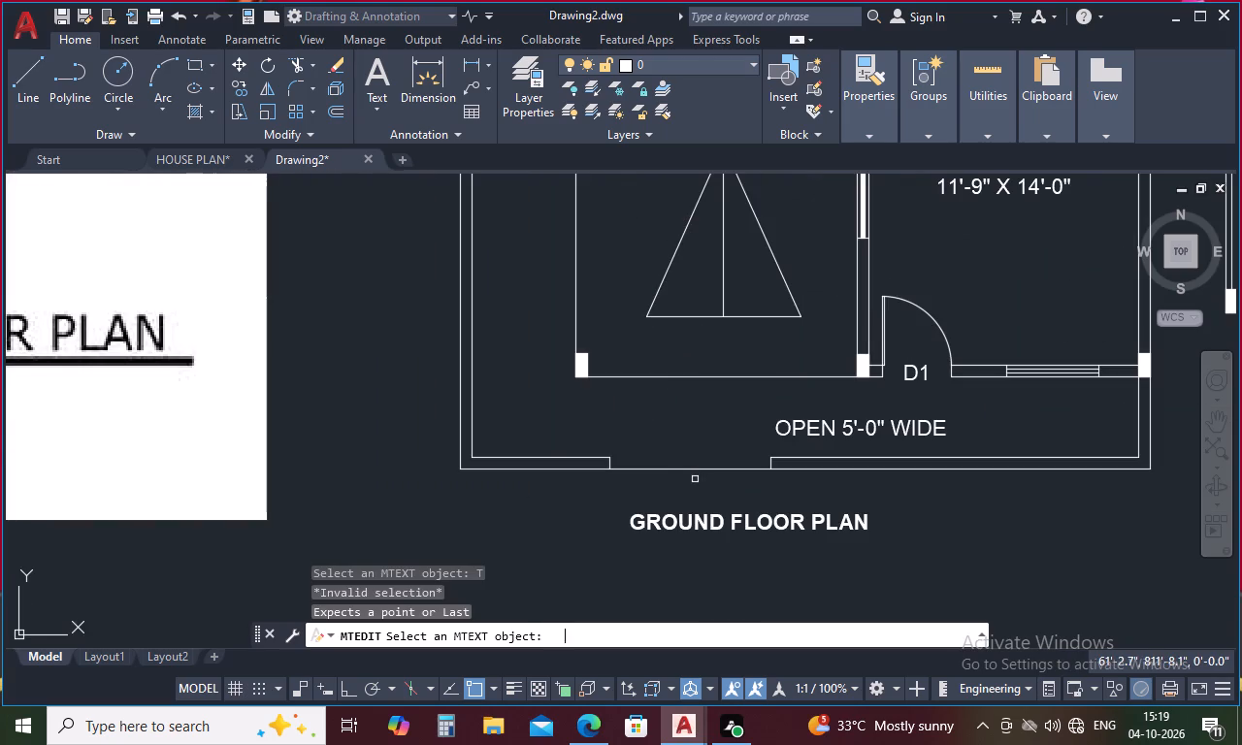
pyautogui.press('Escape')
# Add a multiline text label reading GATE in the ground floor plan's gate opening, with a text height of 5".
pyautogui.write('T')
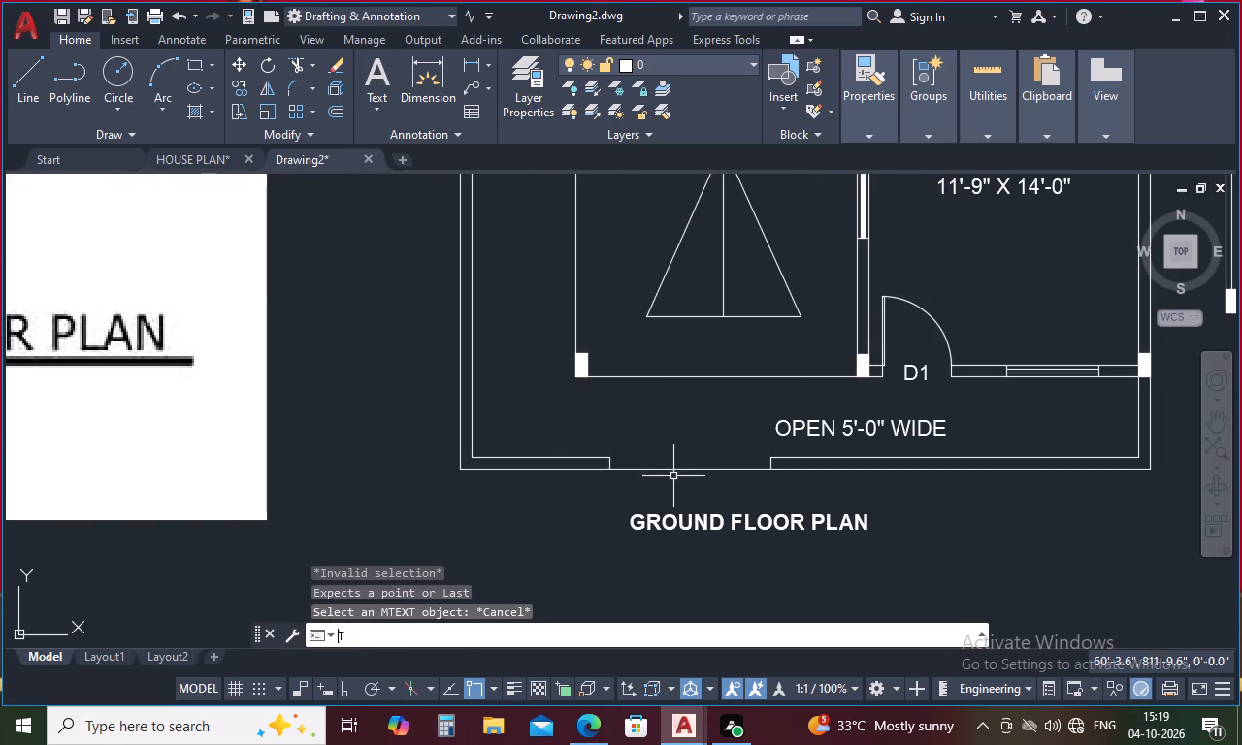
pyautogui.press('space')
pyautogui.scroll(4, 633, 461)
pyautogui.click(626, 446)
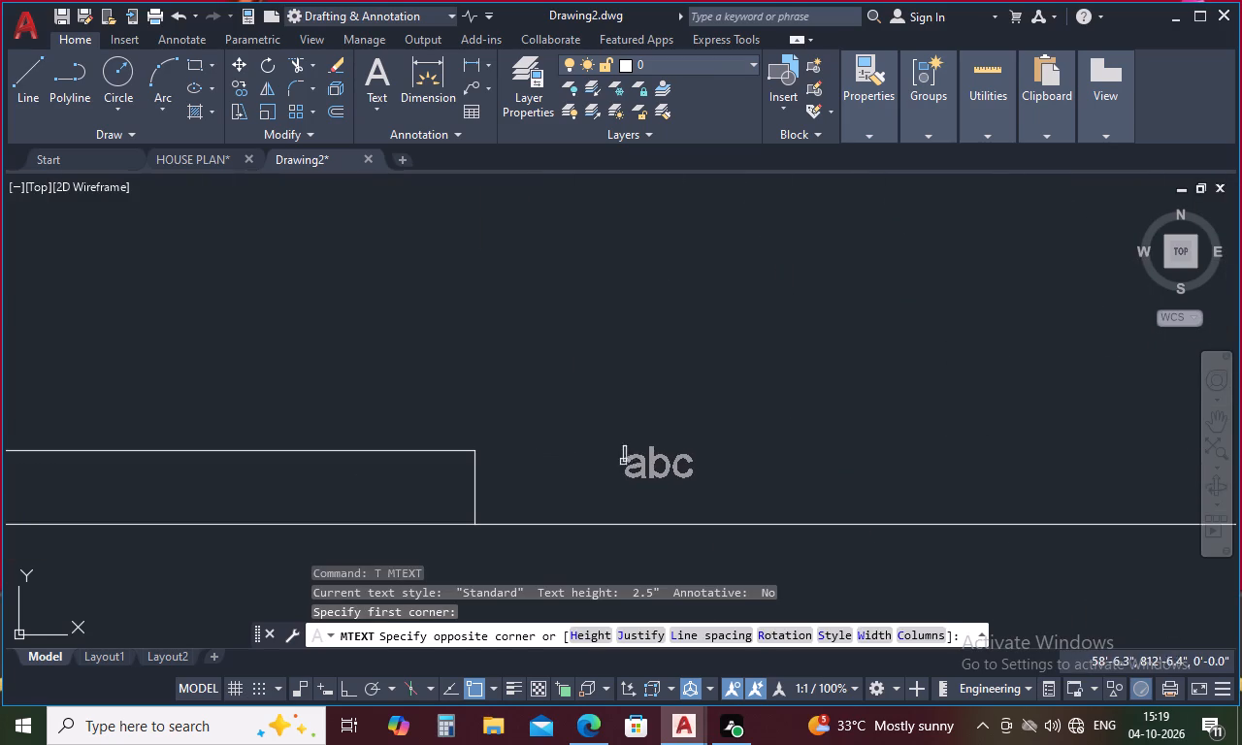
pyautogui.scroll(-2, 676, 487)
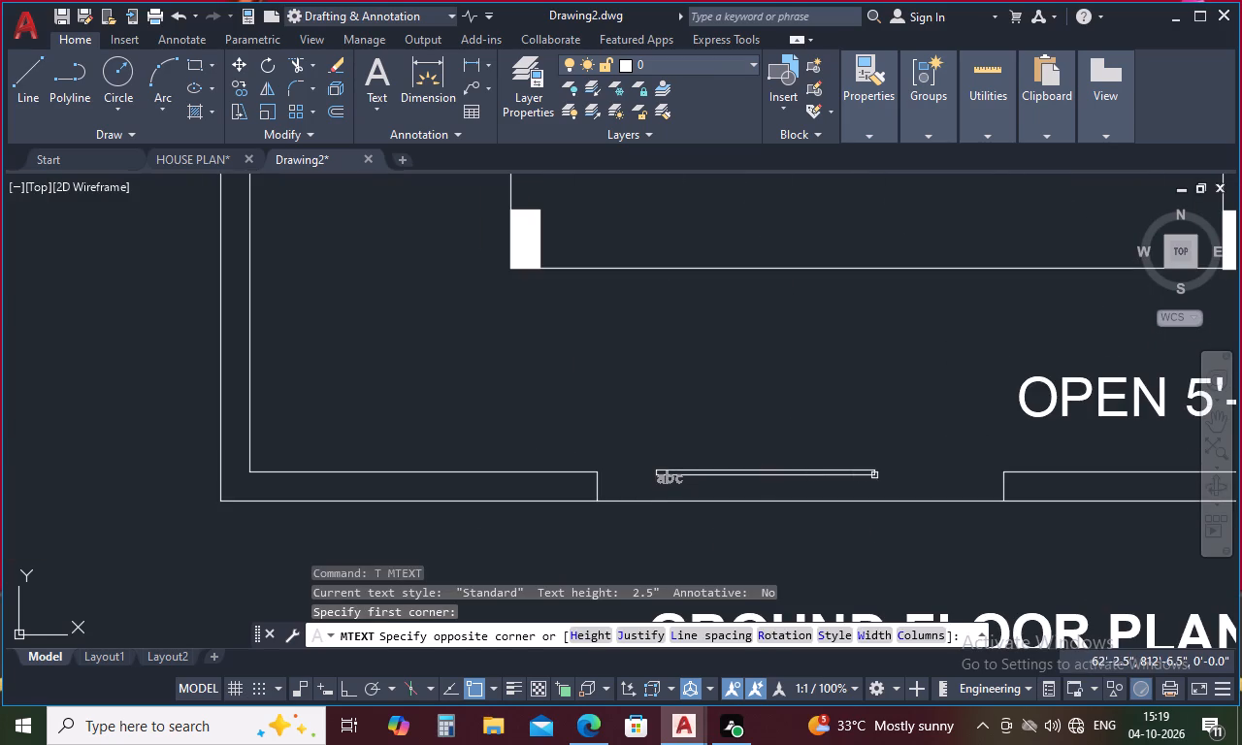
pyautogui.click(979, 493)
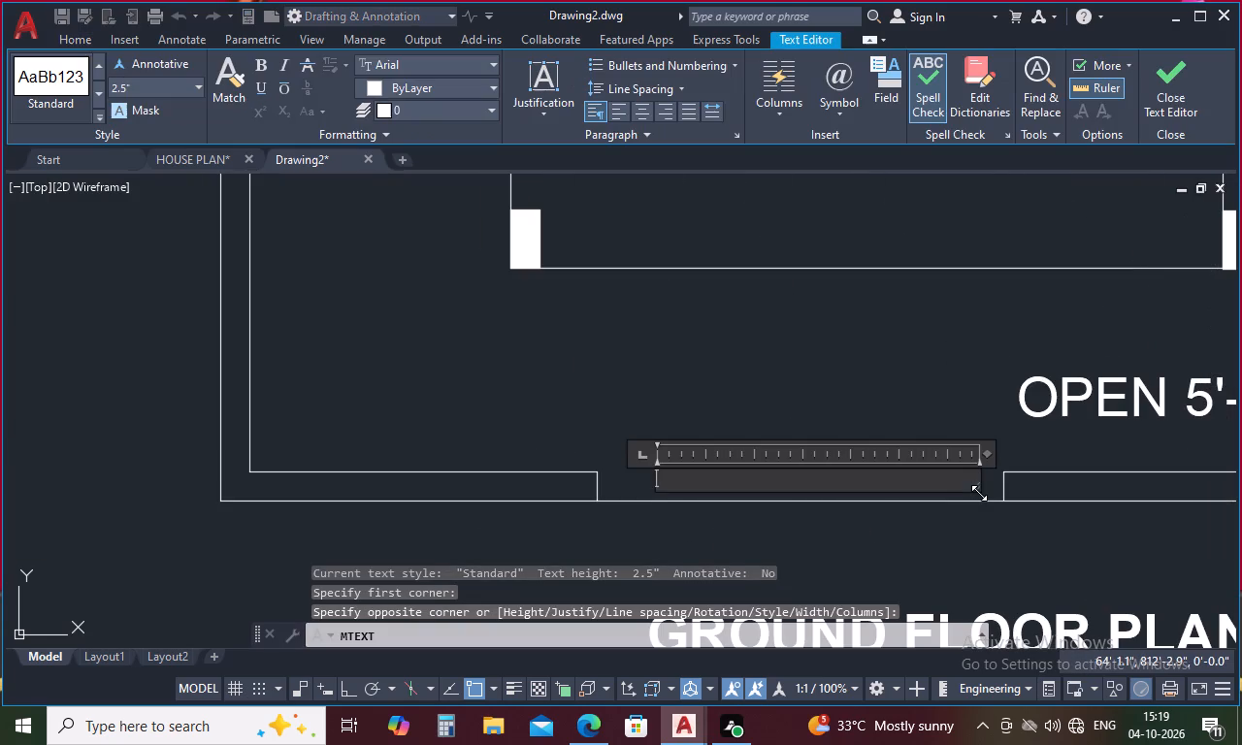
pyautogui.write('GATE')
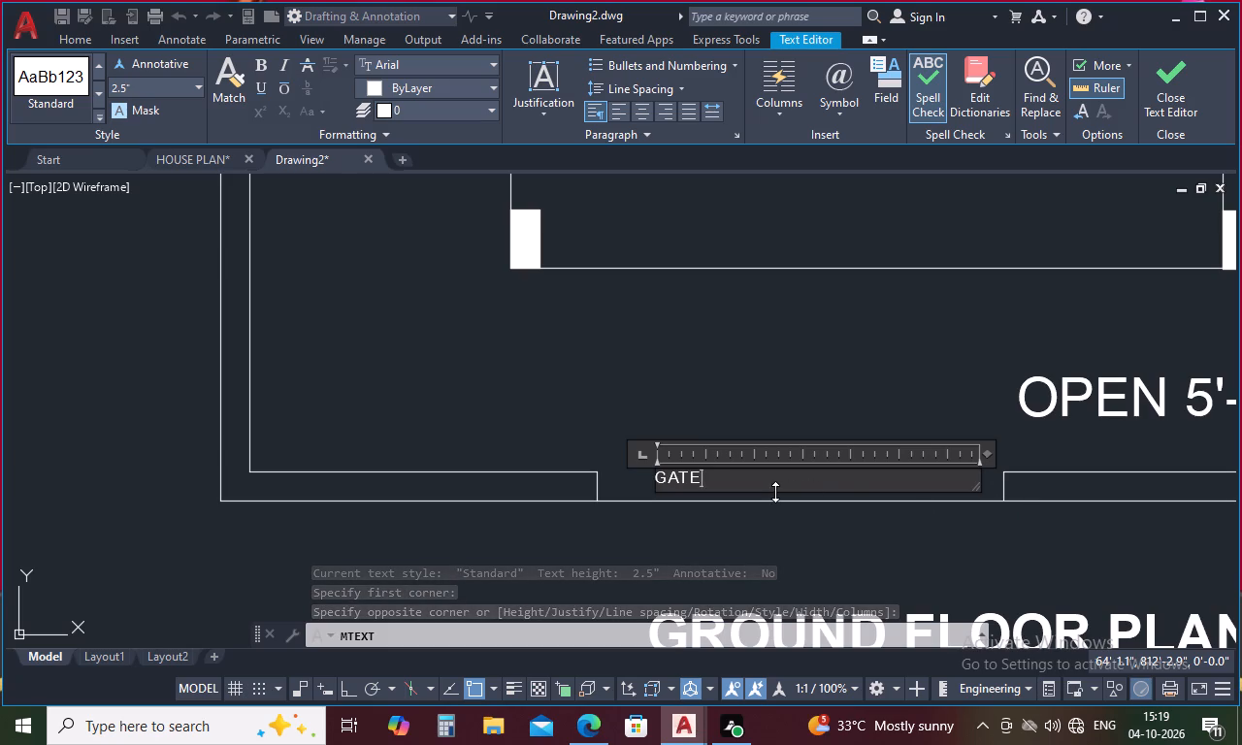
pyautogui.moveTo(775, 492); pyautogui.dragTo(595, 514)
pyautogui.moveTo(723, 484); pyautogui.dragTo(592, 485)
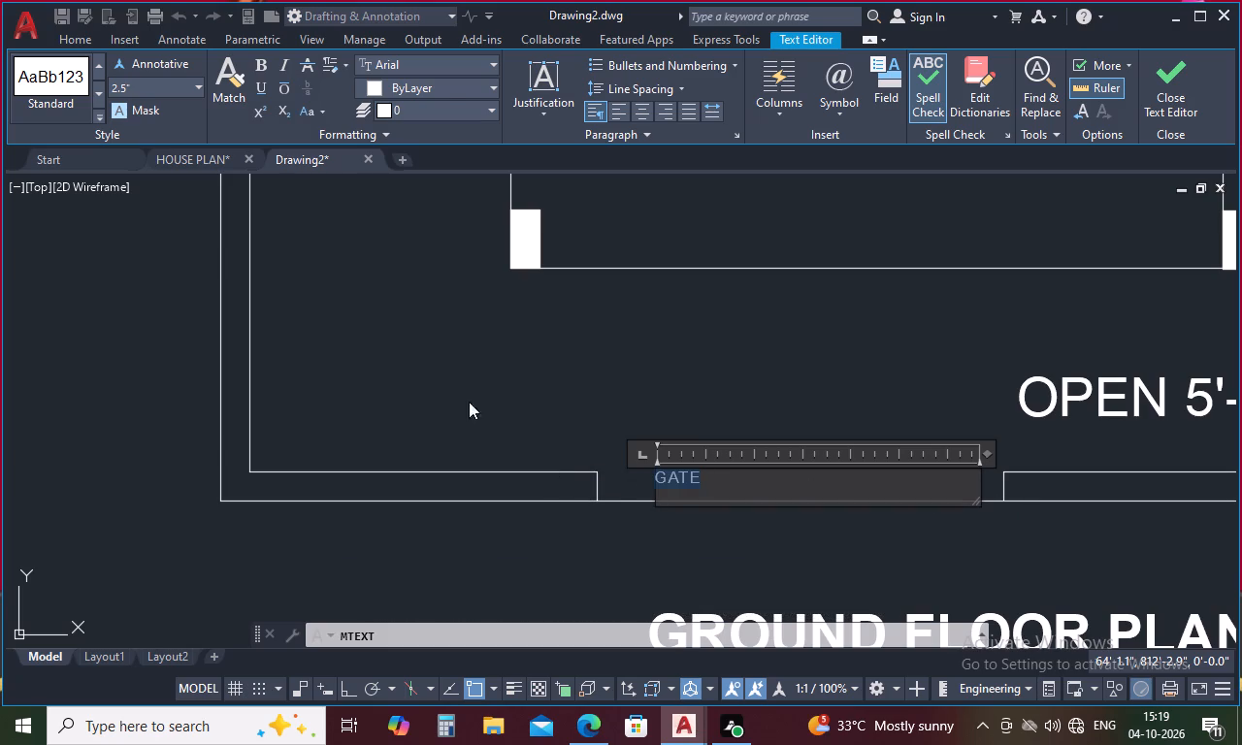
pyautogui.click(183, 91)
pyautogui.press('BackSpace')
pyautogui.press('5')
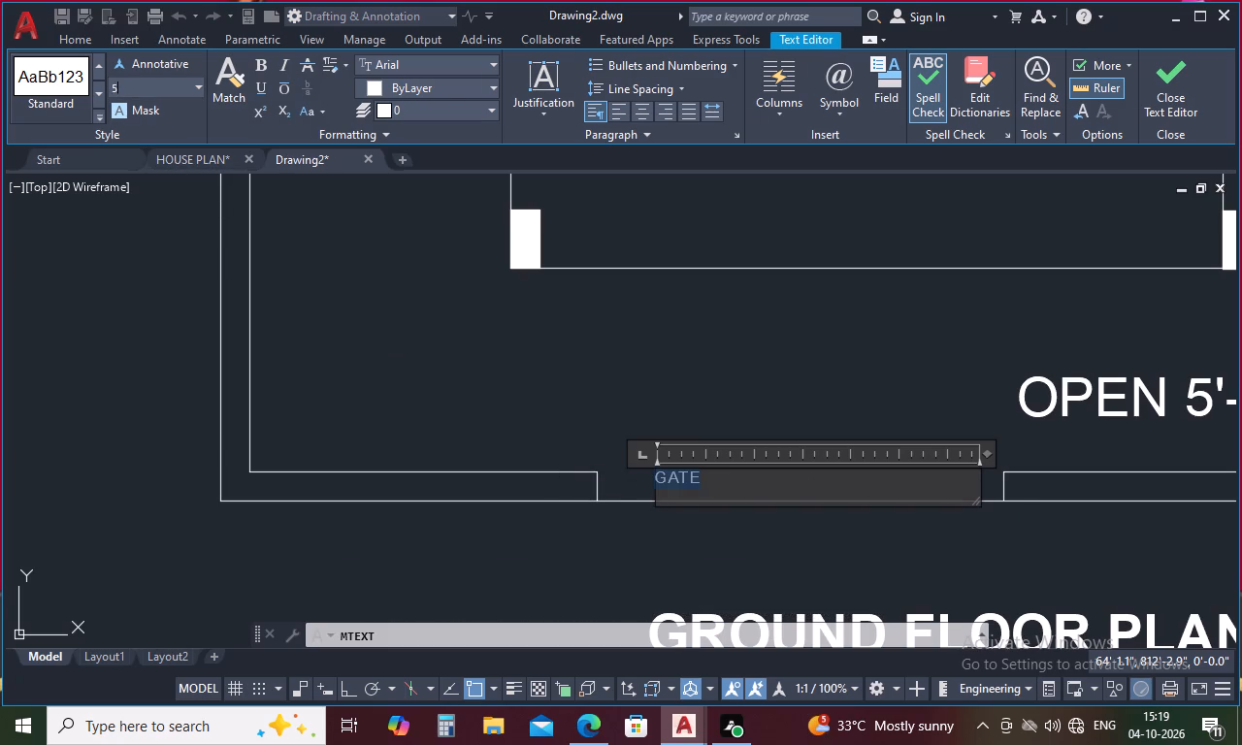
pyautogui.press('Return')
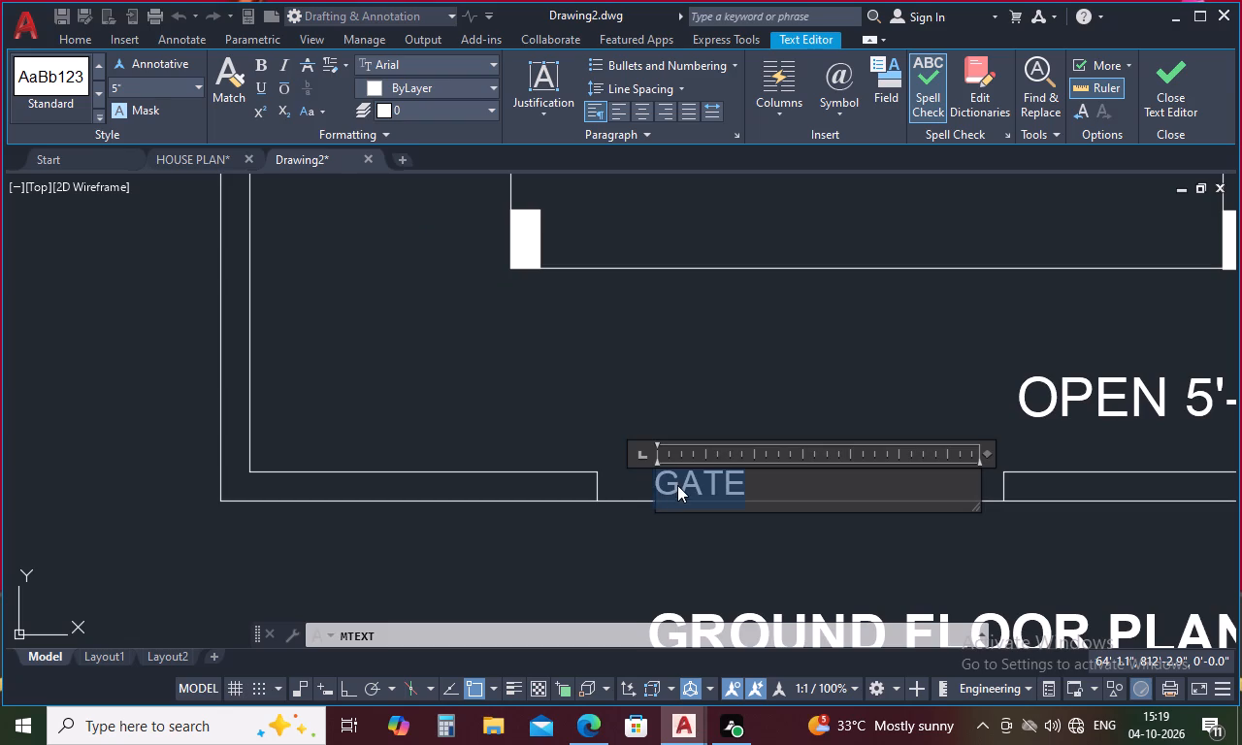
# Widen the GATE label by inserting spaces between its letters, and finish the text edit.
pyautogui.click(677, 483)
pyautogui.press('space')
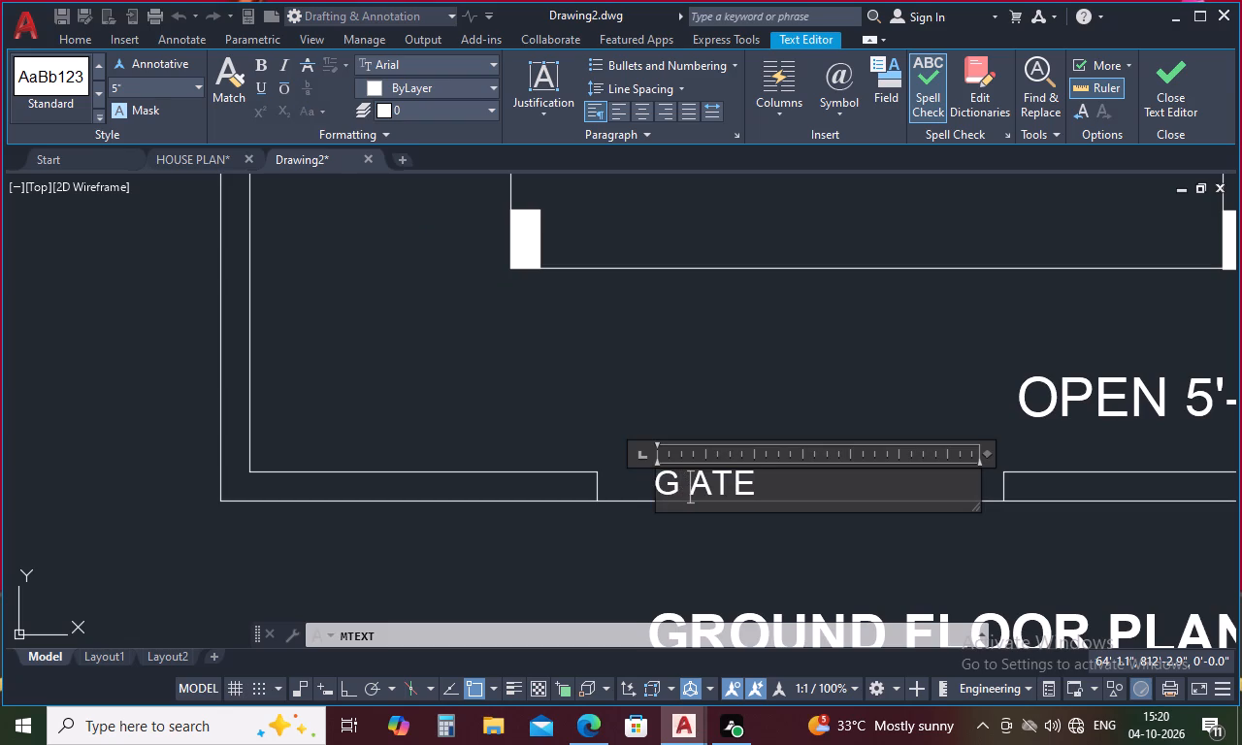
pyautogui.click(706, 481)
pyautogui.press('space')
pyautogui.click(735, 478)
pyautogui.press('space')
pyautogui.click(685, 487)
pyautogui.press('space')
pyautogui.click(710, 481)
pyautogui.press('space')
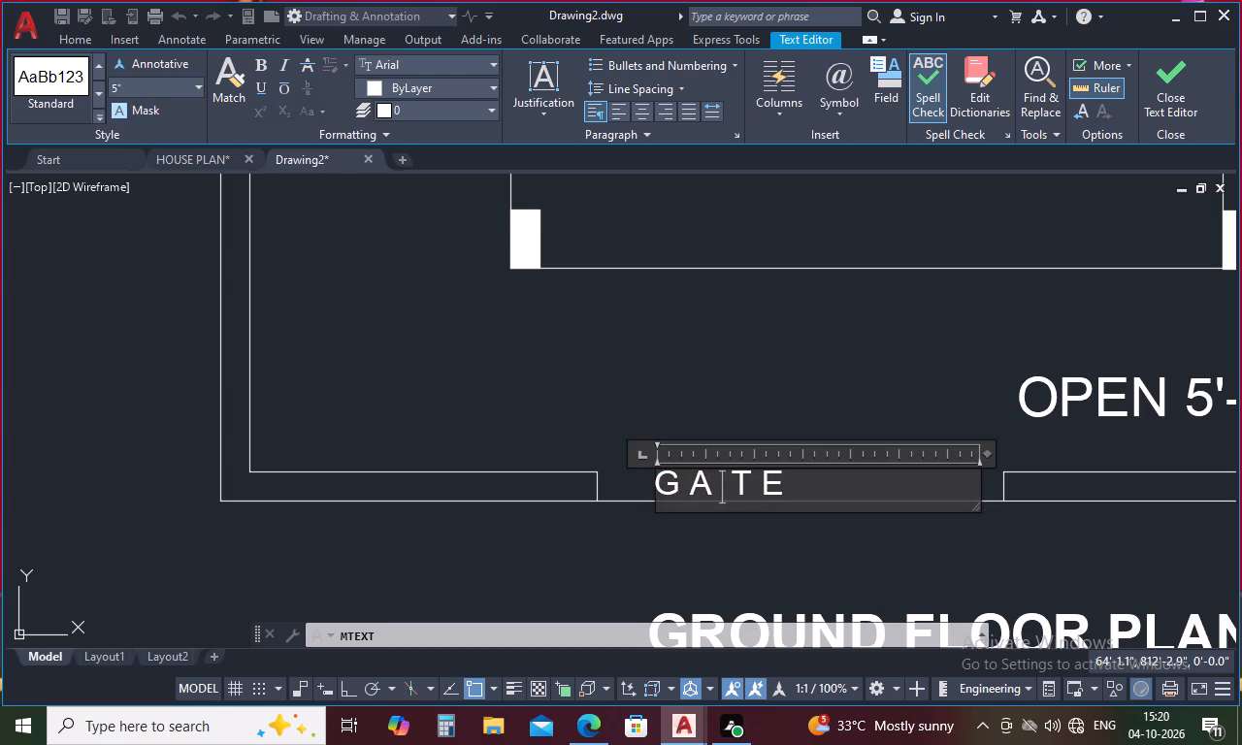
pyautogui.click(755, 482)
pyautogui.press('space')
pyautogui.click(755, 565)
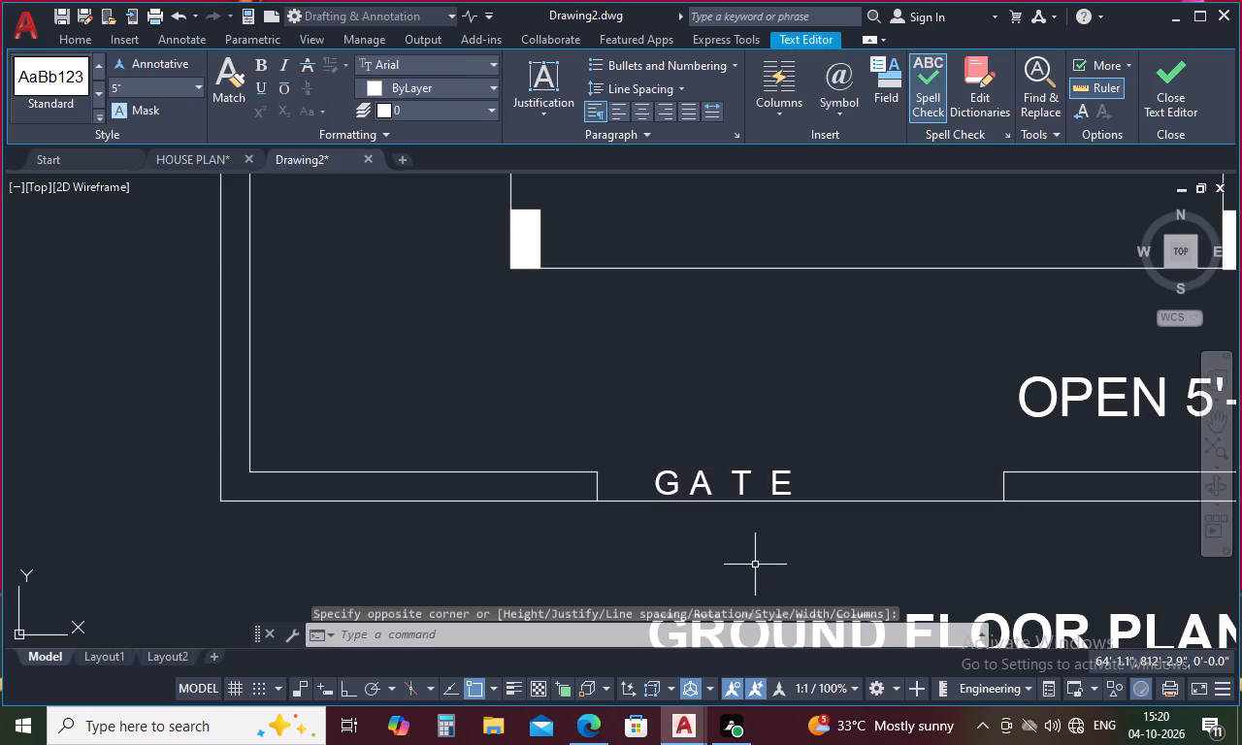
# Move the GATE label along the wall line to the middle of the gate opening.
pyautogui.click(743, 484)
pyautogui.write('M')
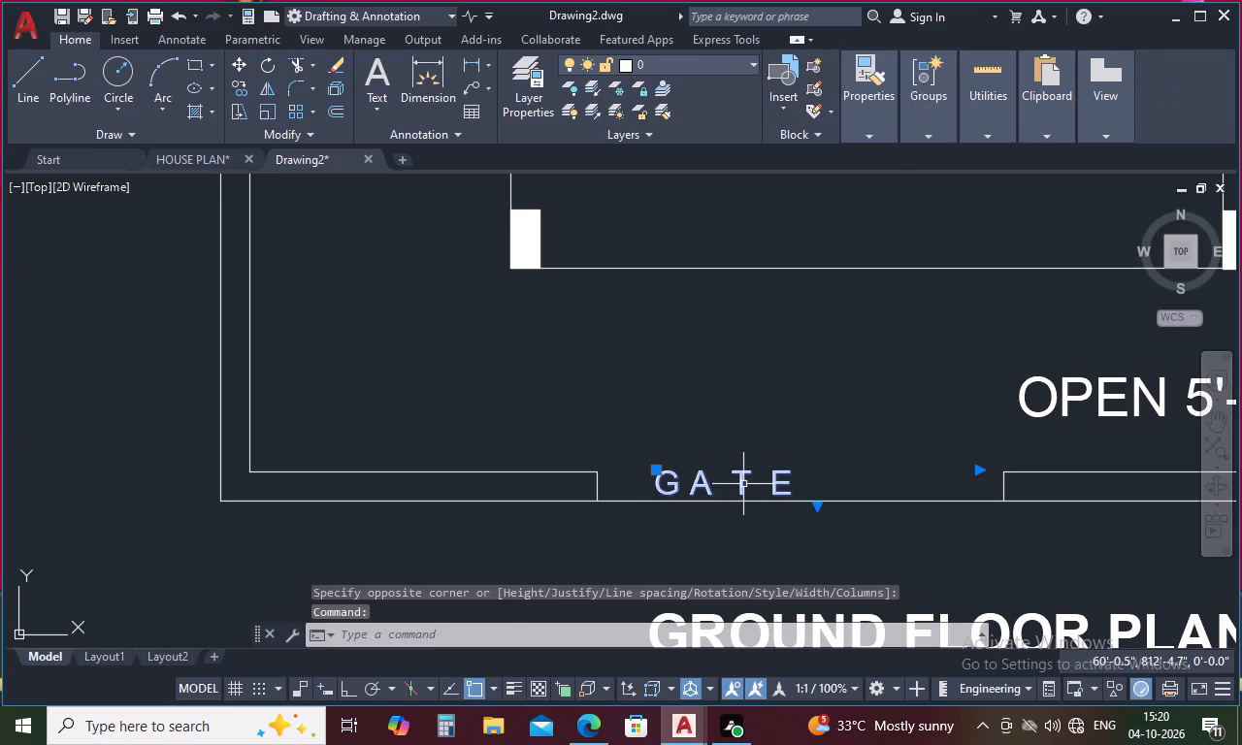
pyautogui.press('space')
pyautogui.click(741, 479)
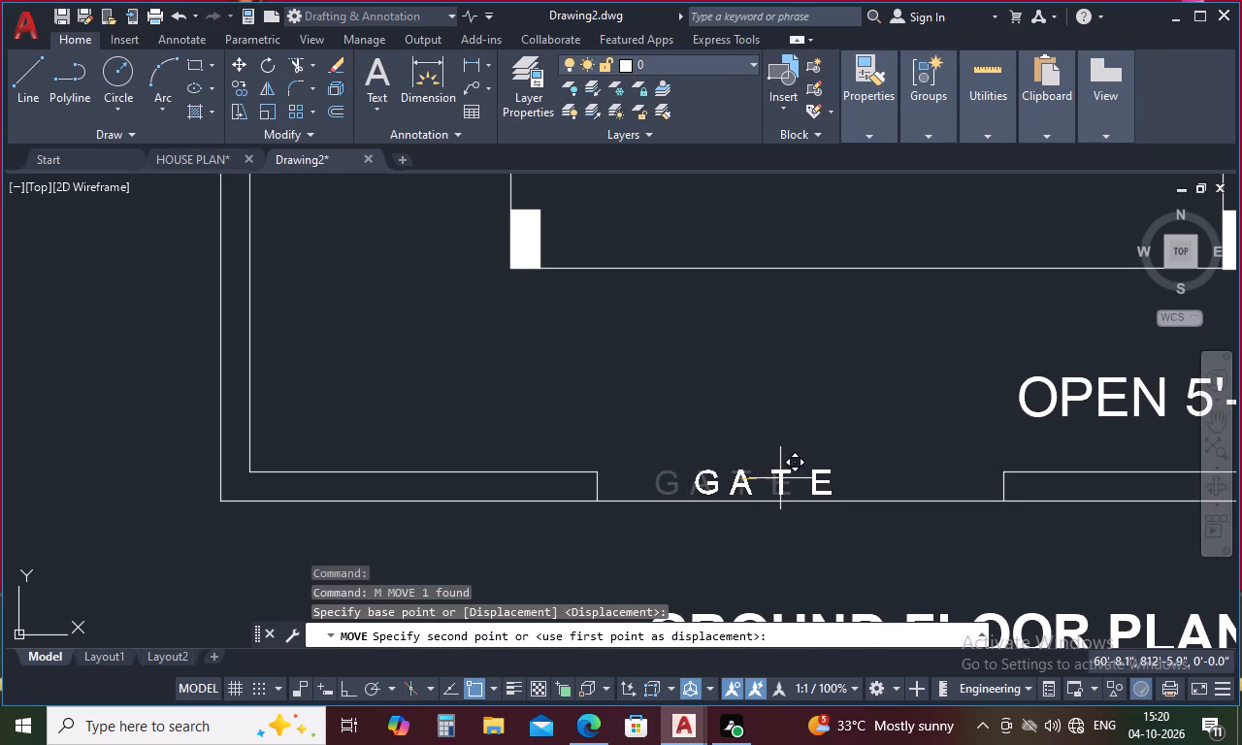
pyautogui.click(781, 478)
pyautogui.scroll(-3, 775, 449)
pyautogui.press('Escape')
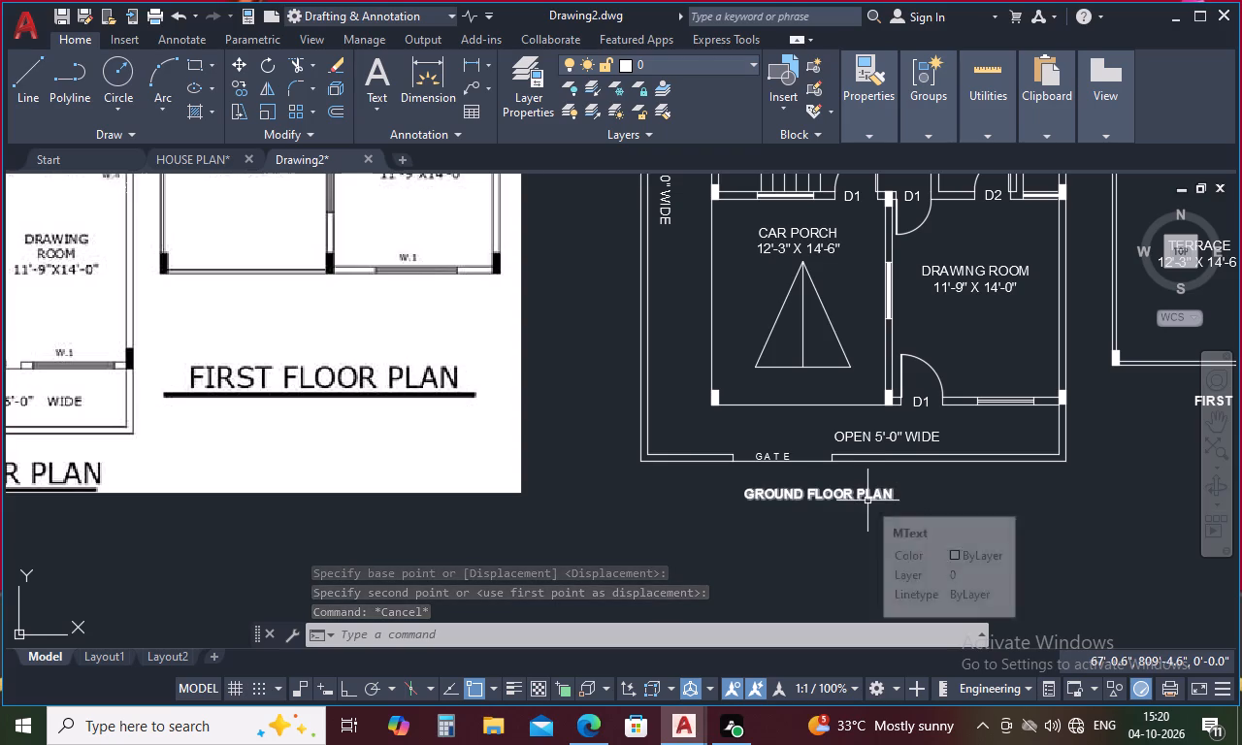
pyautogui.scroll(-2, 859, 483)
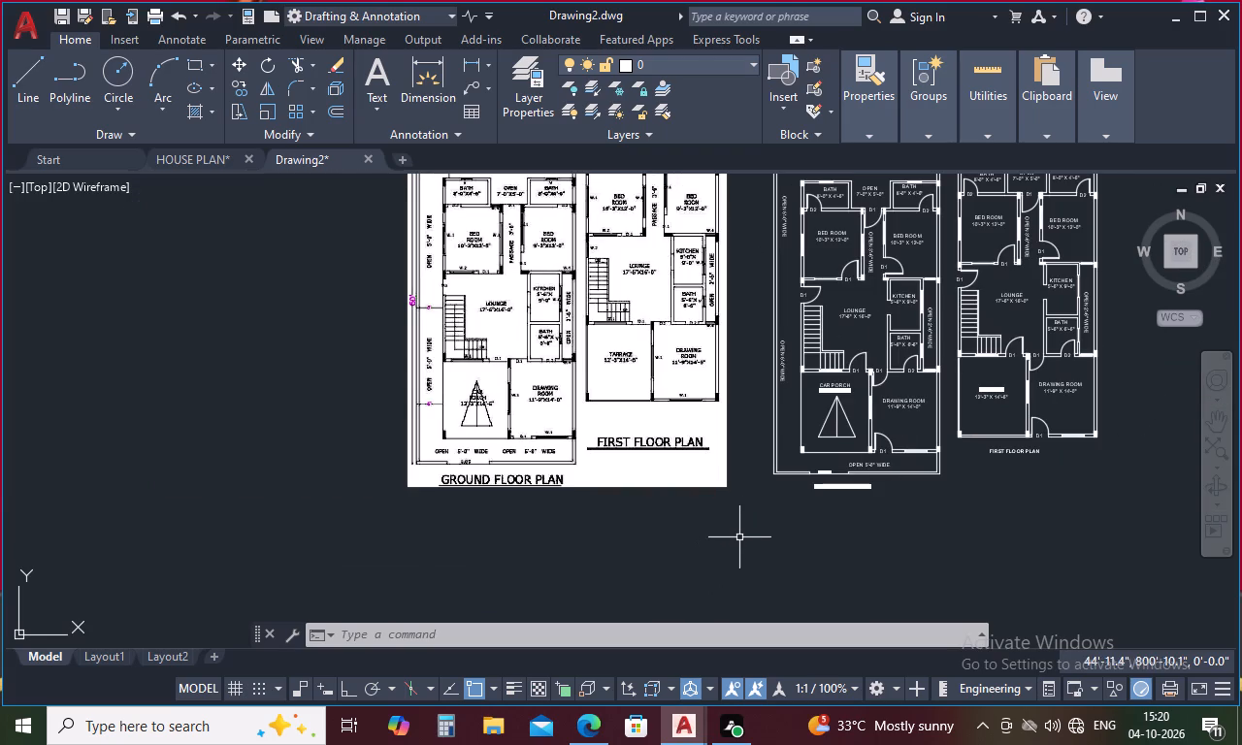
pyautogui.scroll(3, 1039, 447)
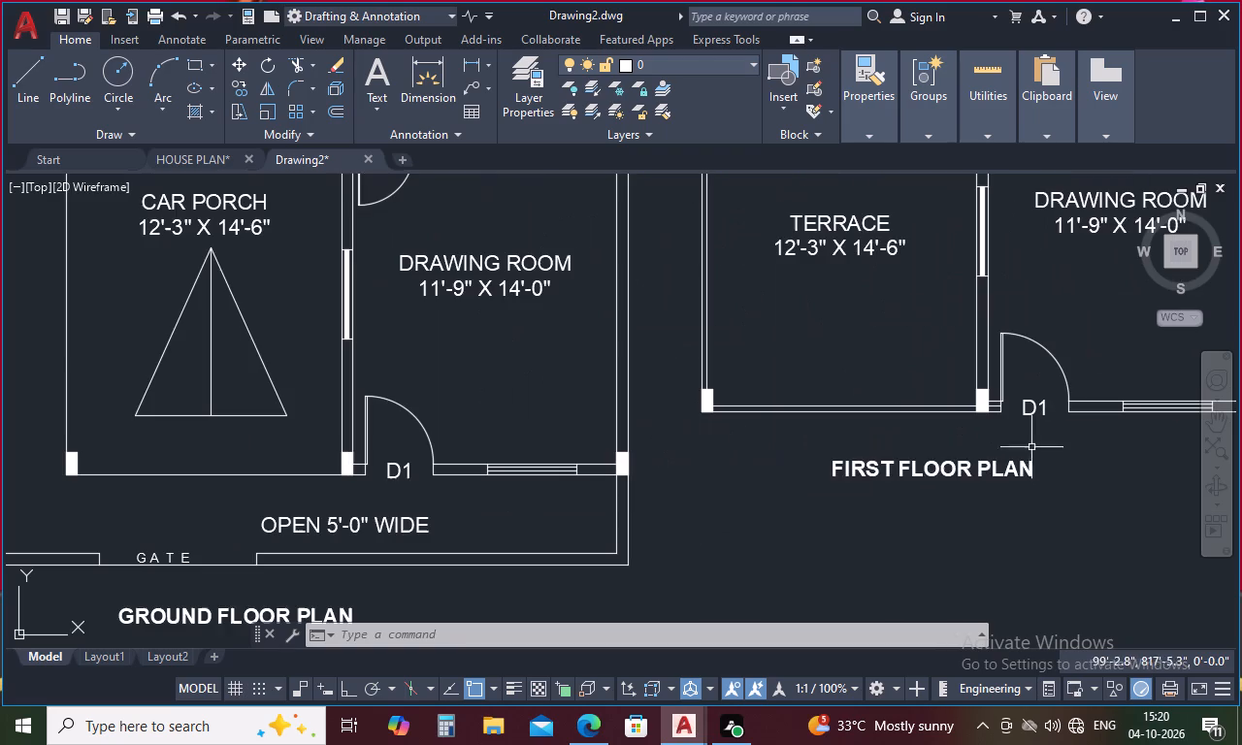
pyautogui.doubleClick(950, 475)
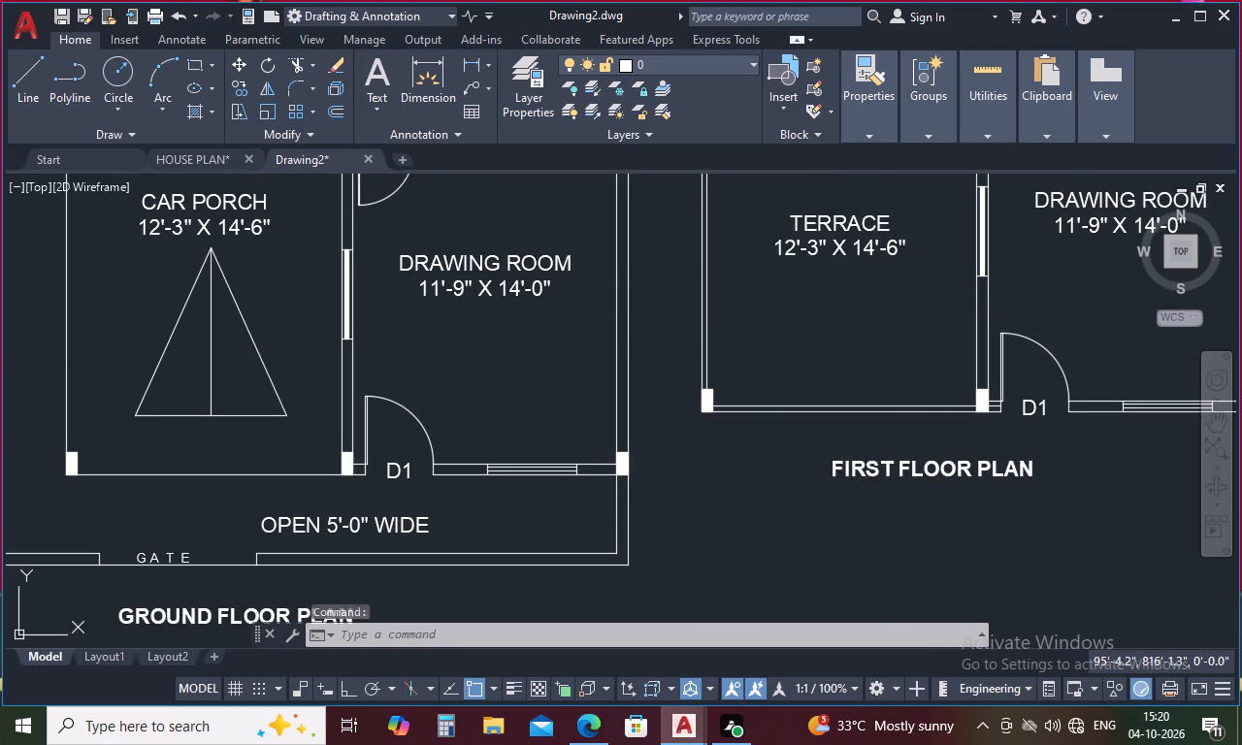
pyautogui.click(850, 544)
# Erase the reference floor plan image beside the drawn plans.
pyautogui.scroll(-3, 846, 500)
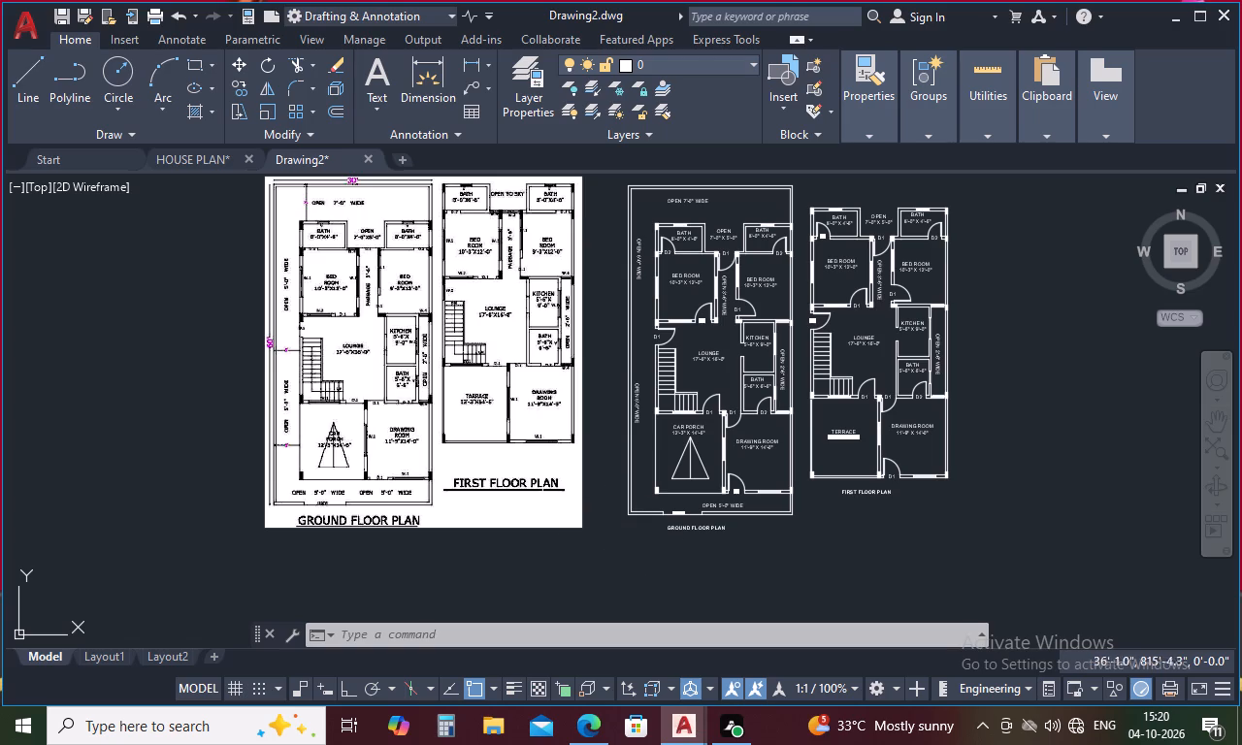
pyautogui.click(515, 493)
pyautogui.press('Delete')
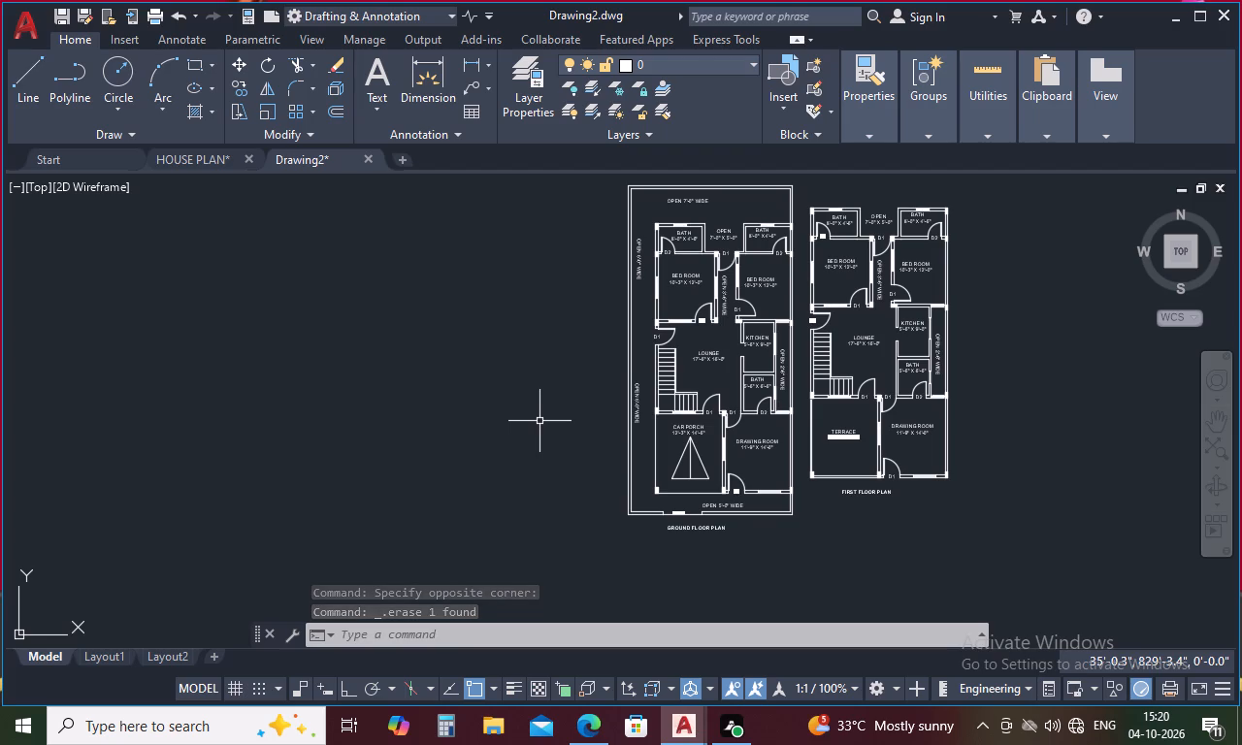
# Save the drawing in Documents under the file name HOUSE PLAN 1.
pyautogui.hotkey('ctrl', 's')
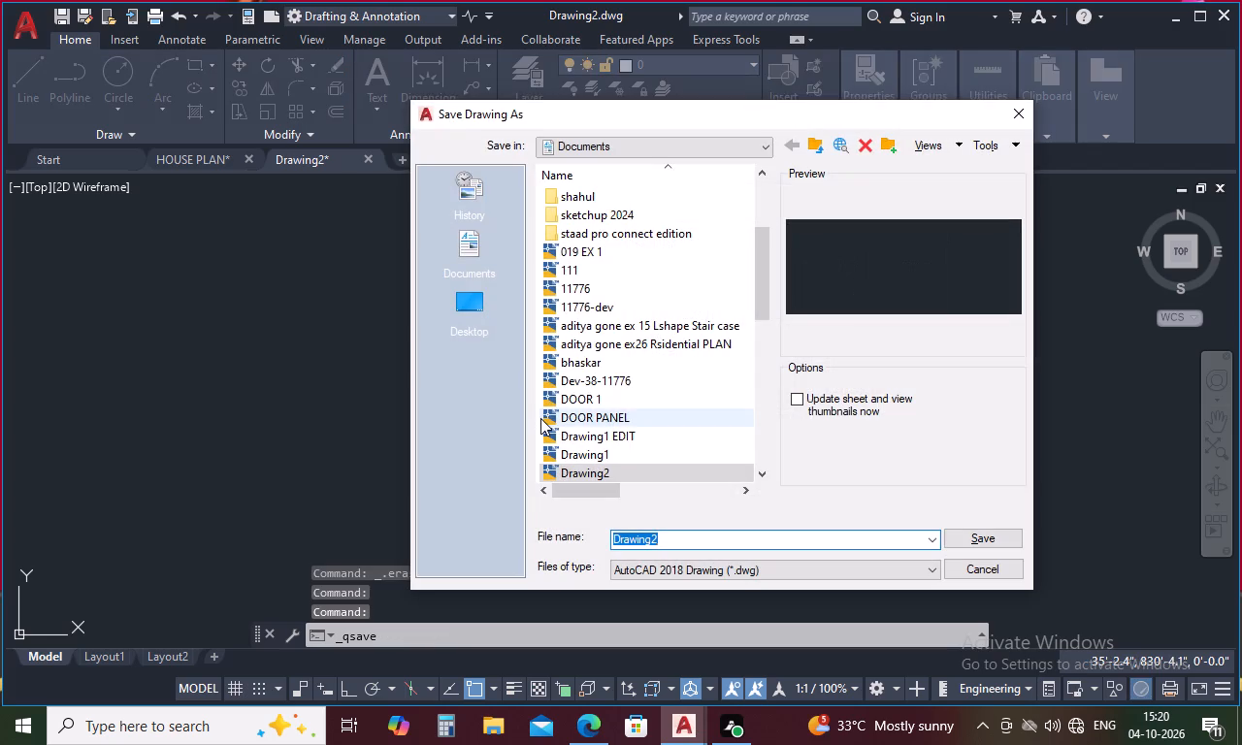
pyautogui.press('BackSpace')
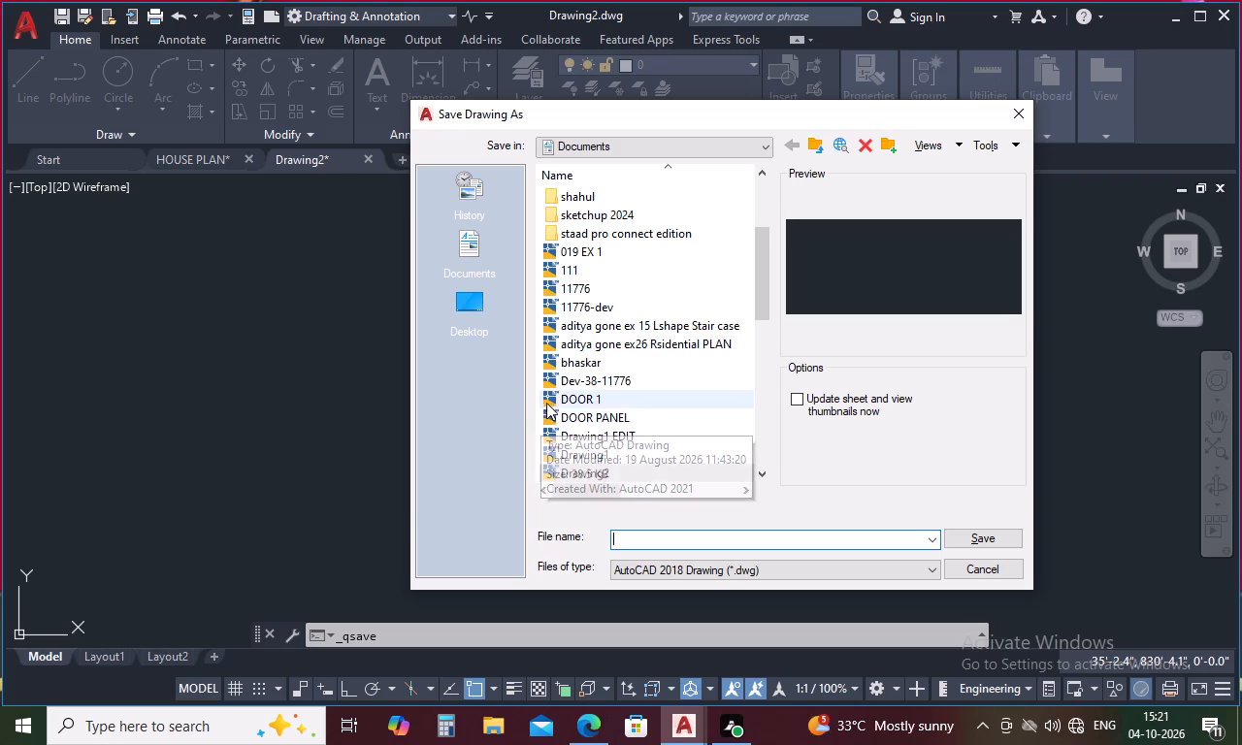
pyautogui.press('h')
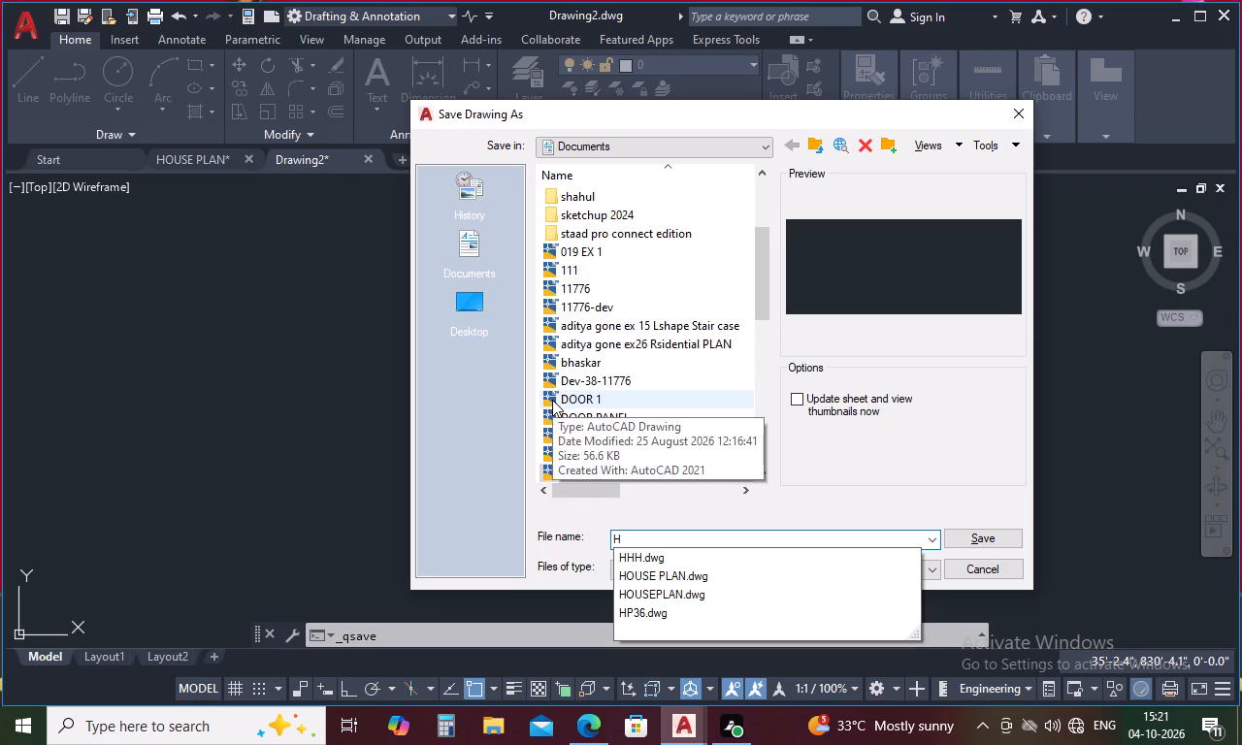
pyautogui.write('OU')
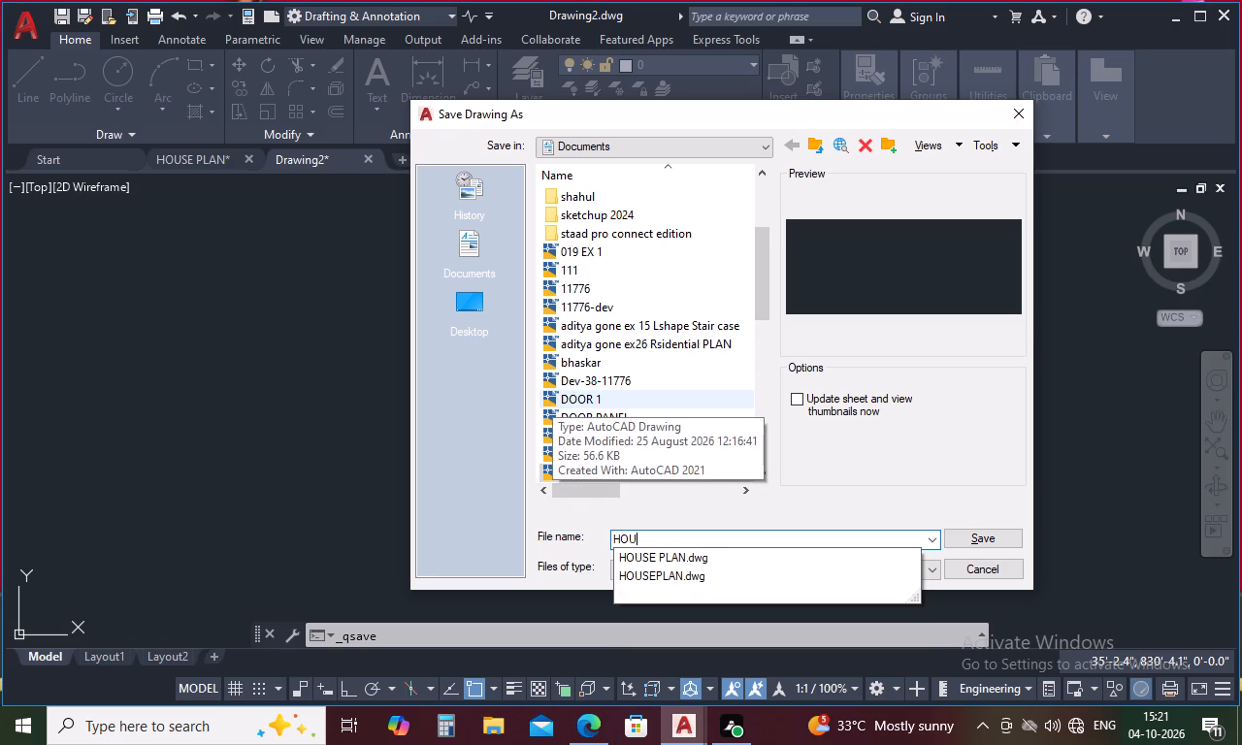
pyautogui.write('SE')
pyautogui.press('space')
pyautogui.write('PL')
pyautogui.write('AN')
pyautogui.press('space')
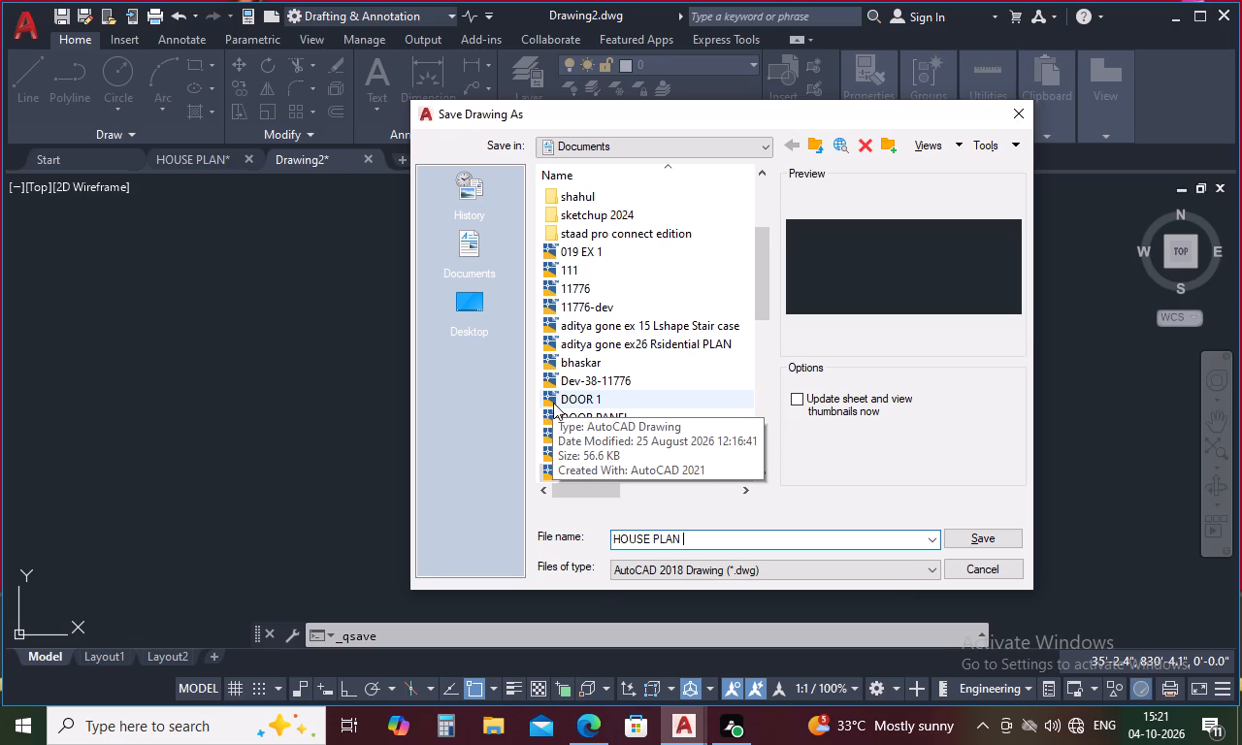
pyautogui.press('1')
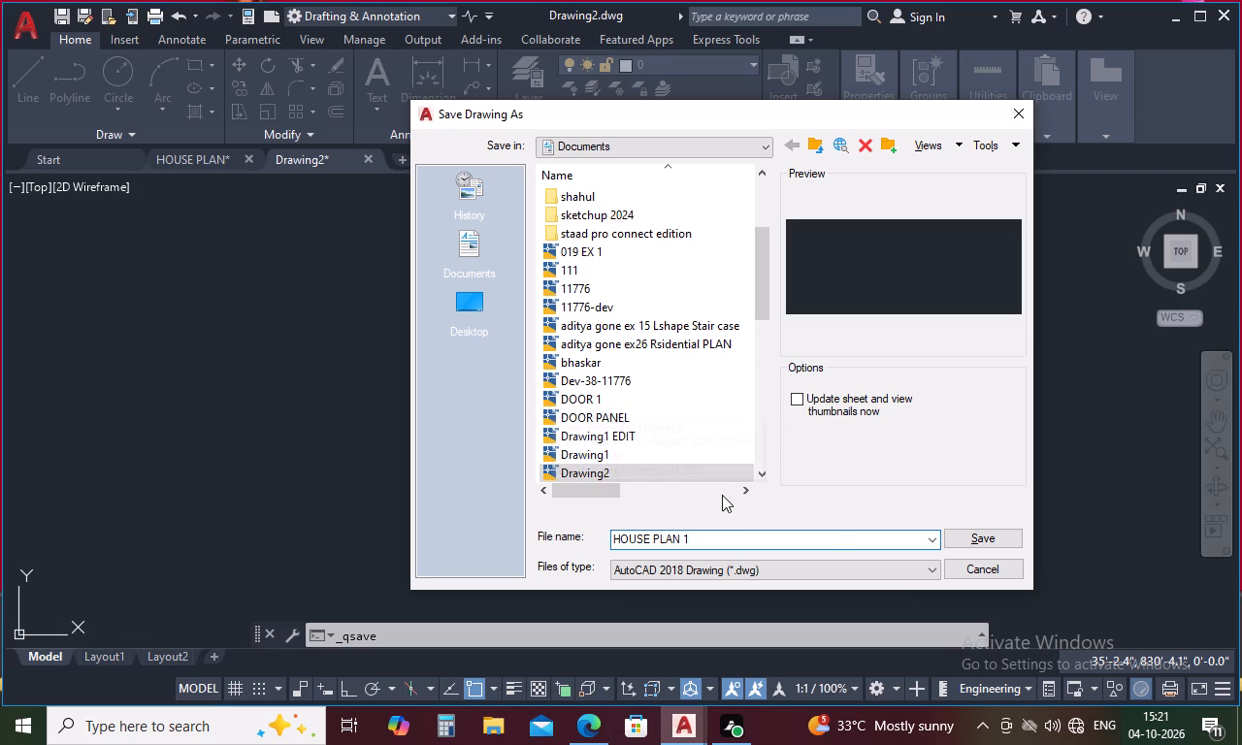
pyautogui.click(977, 544)
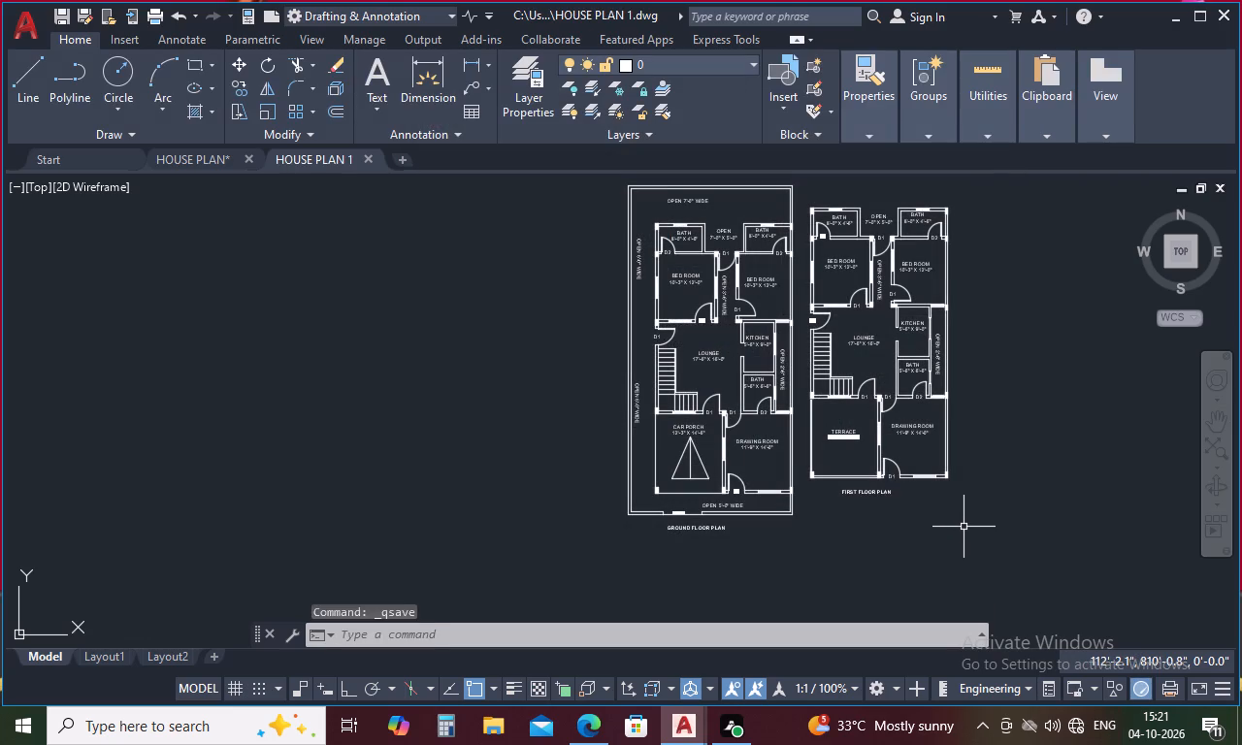
# Preview a DWG To PDF plot of a window around both floor plans, and close the plot setup without plotting.
pyautogui.hotkey('ctrl', 'p')
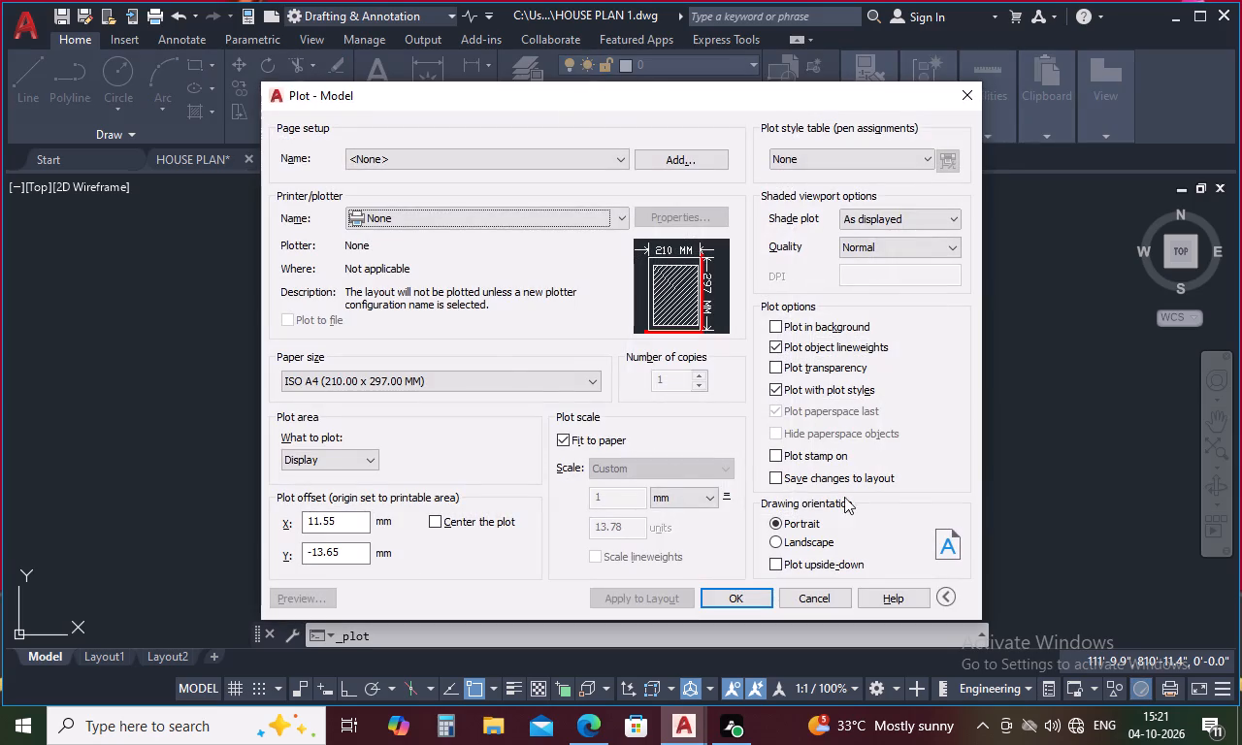
pyautogui.click(624, 221)
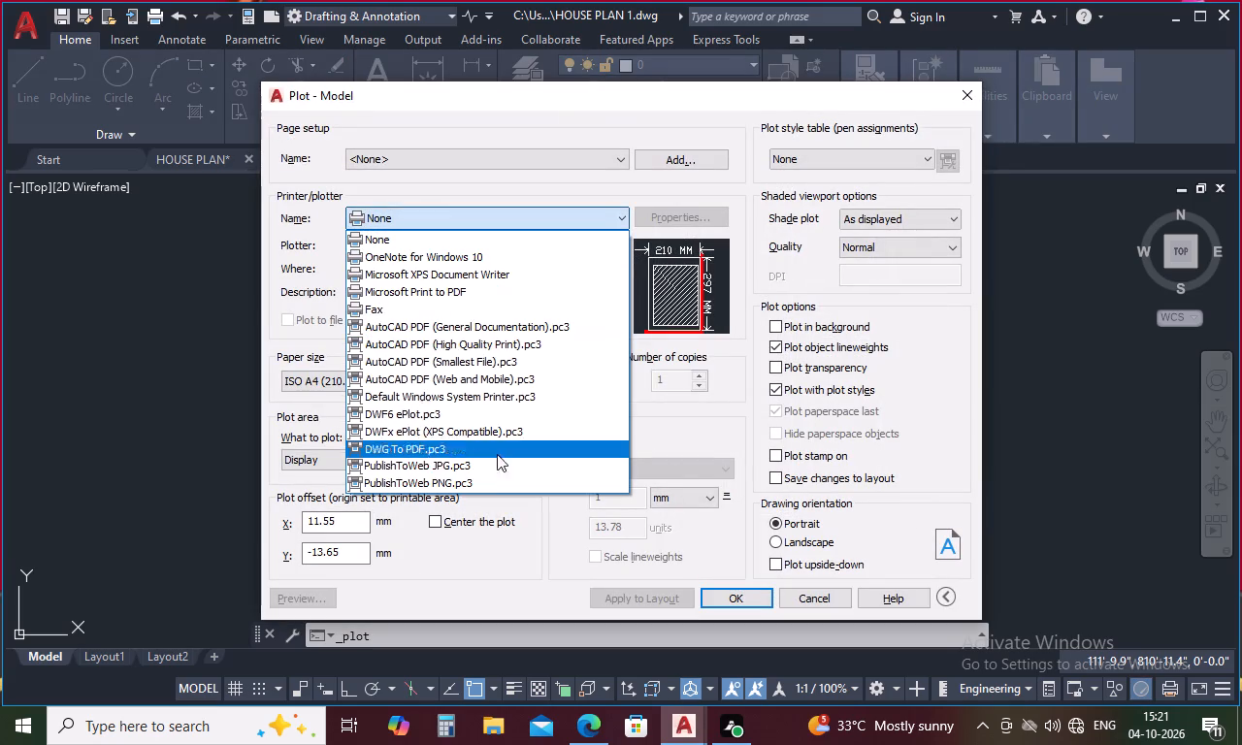
pyautogui.click(496, 452)
pyautogui.click(373, 467)
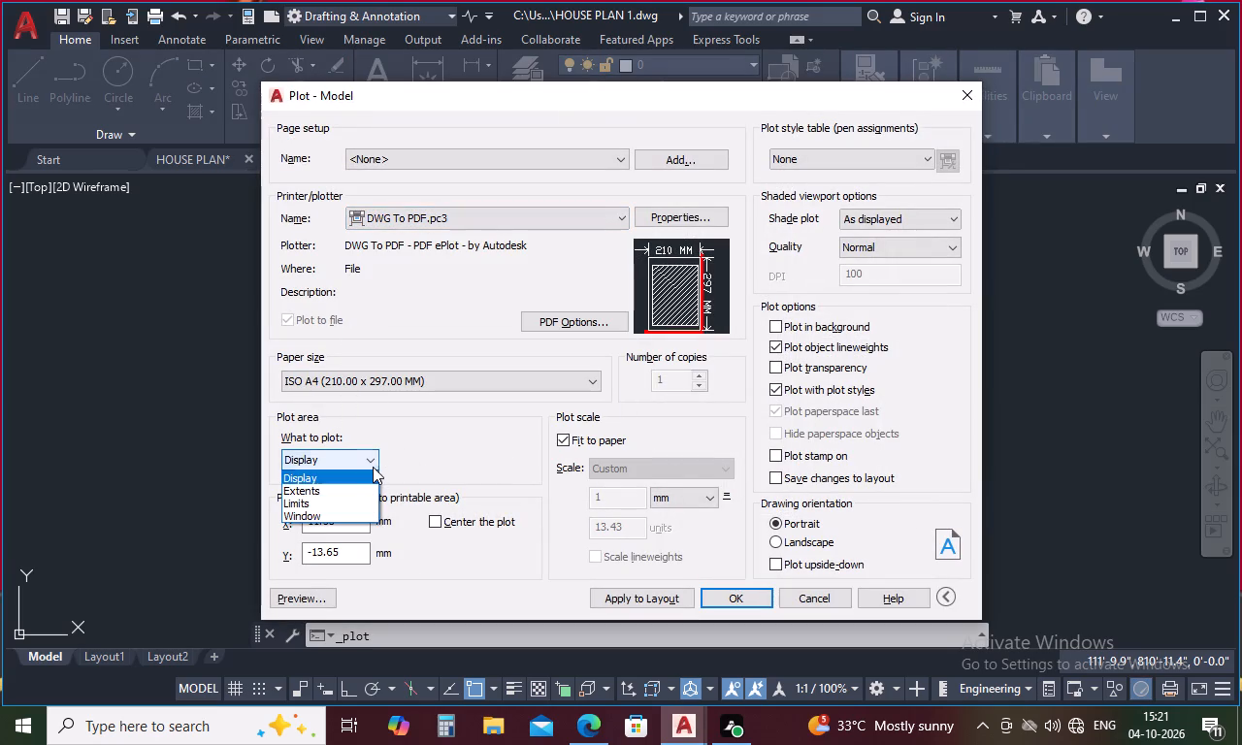
pyautogui.click(335, 511)
pyautogui.scroll(-1, 397, 474)
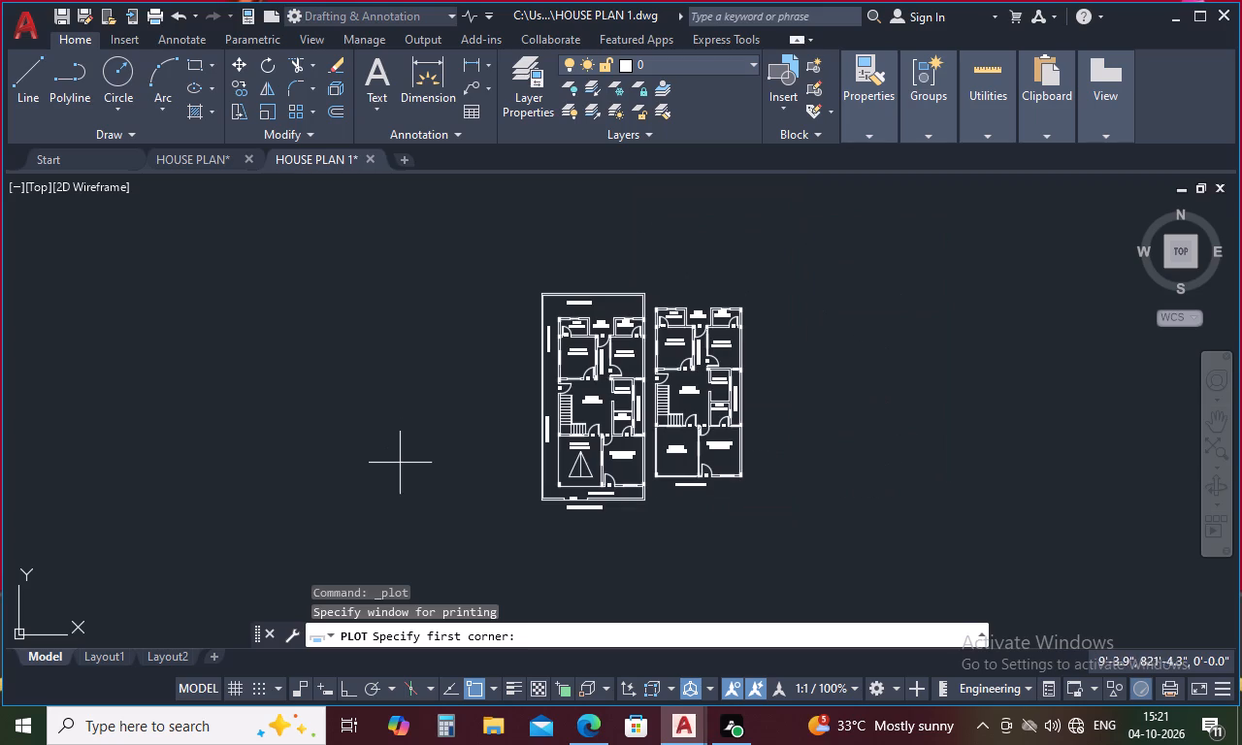
pyautogui.moveTo(531, 277); pyautogui.dragTo(532, 337)
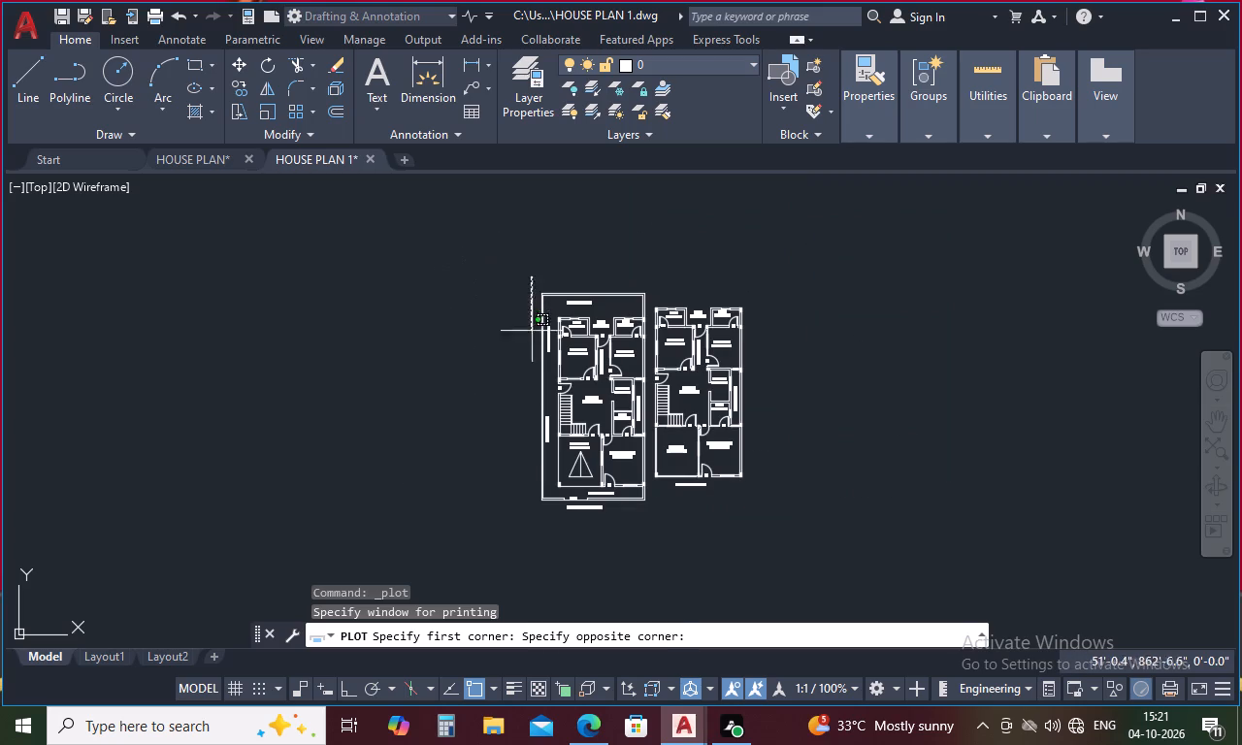
pyautogui.moveTo(532, 337); pyautogui.dragTo(762, 596)
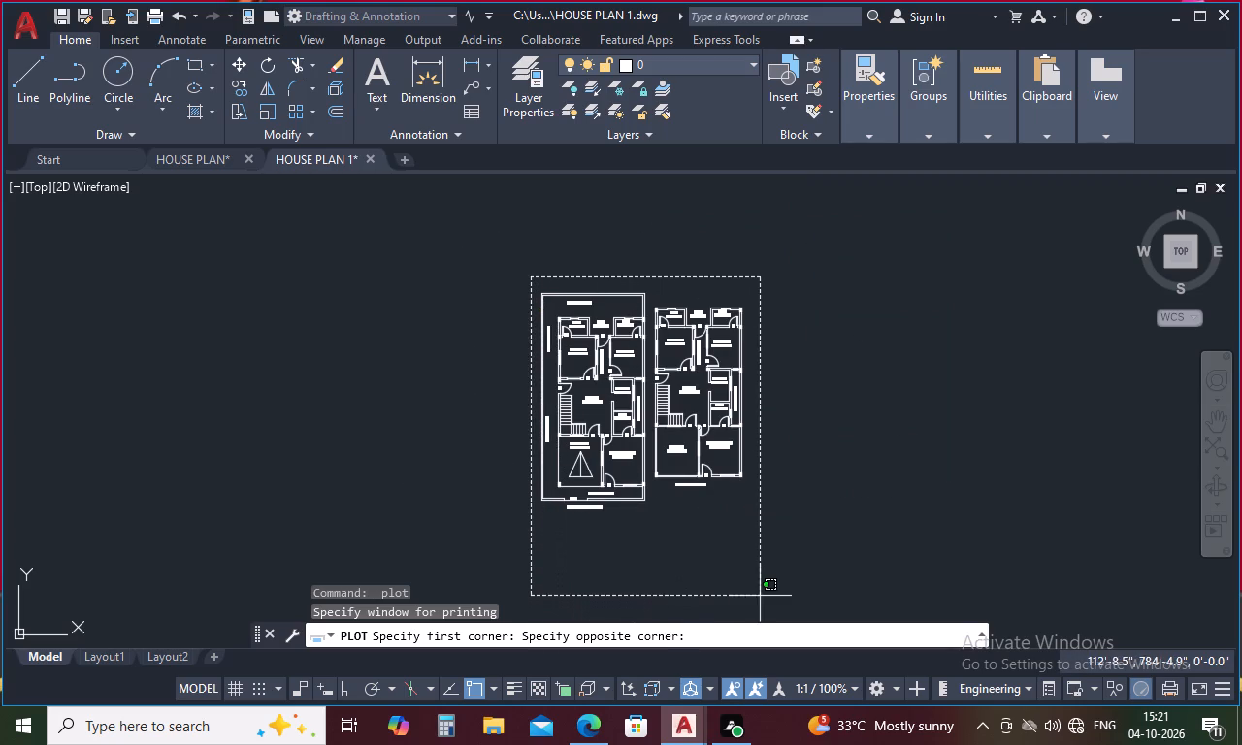
pyautogui.moveTo(762, 596); pyautogui.dragTo(762, 575)
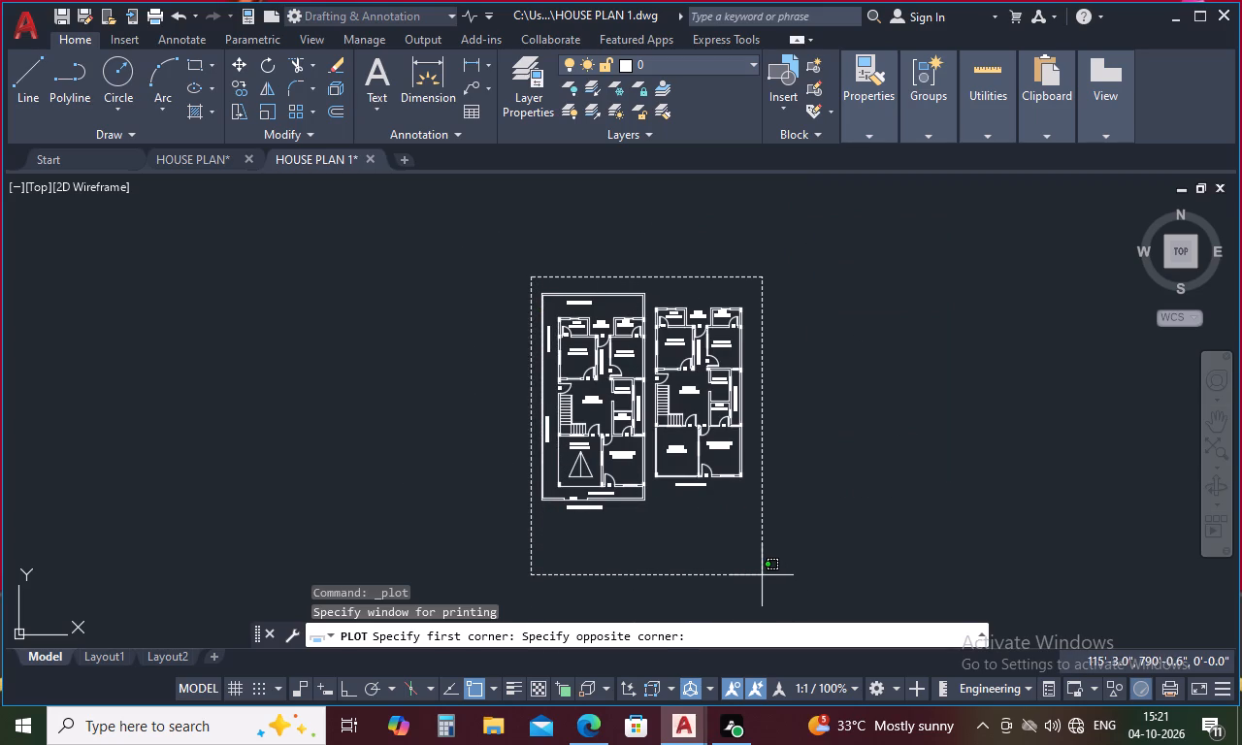
pyautogui.moveTo(762, 575); pyautogui.dragTo(751, 572)
pyautogui.click(751, 572)
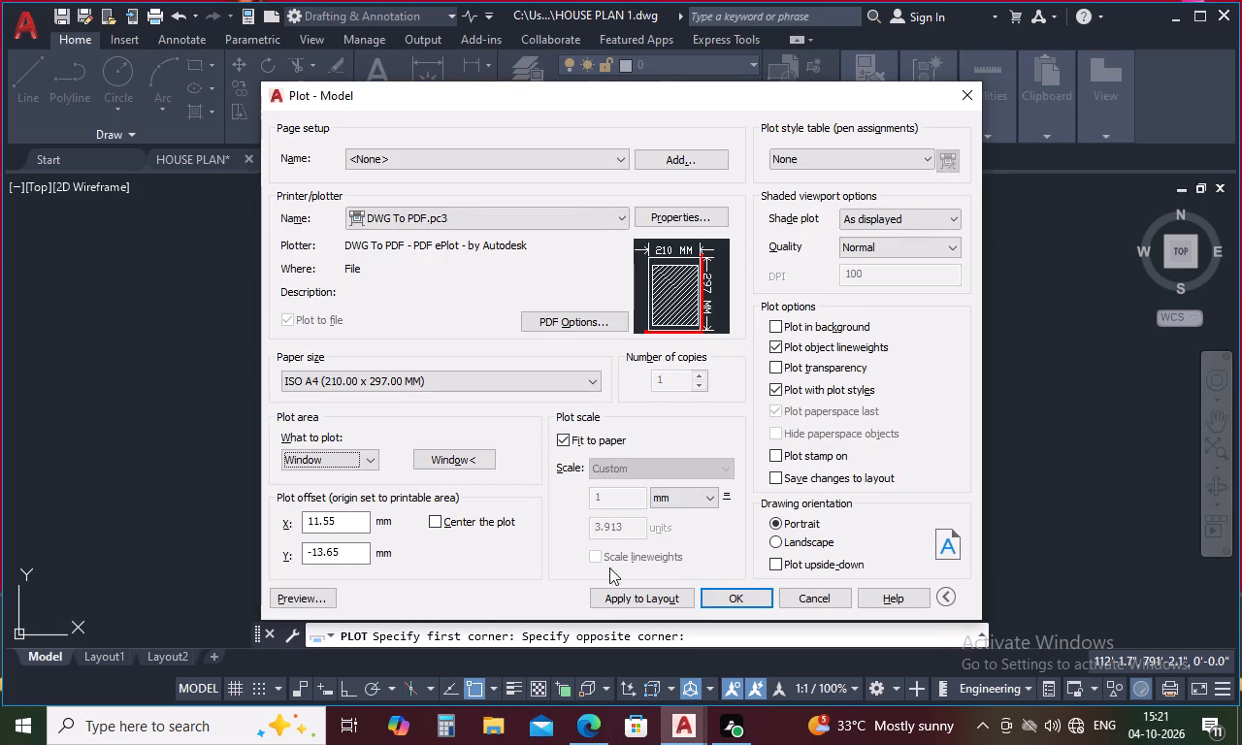
pyautogui.click(303, 599)
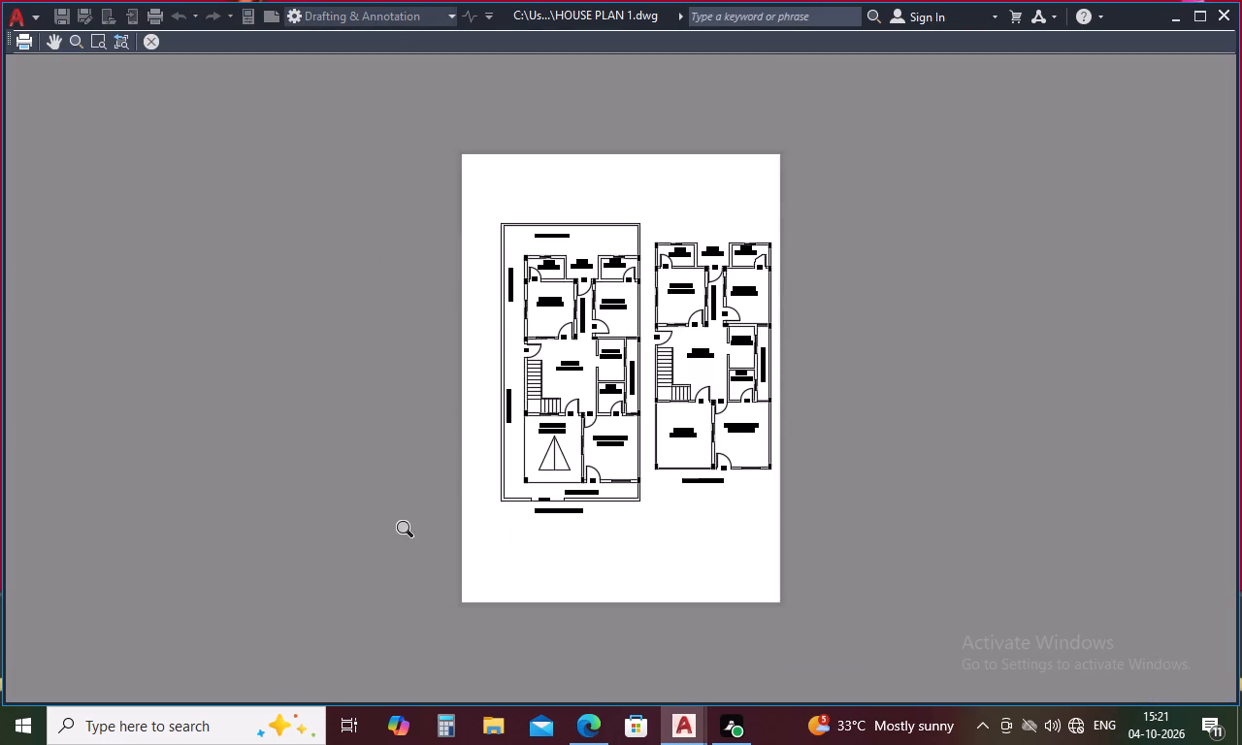
pyautogui.scroll(3, 689, 393)
pyautogui.scroll(-2, 691, 392)
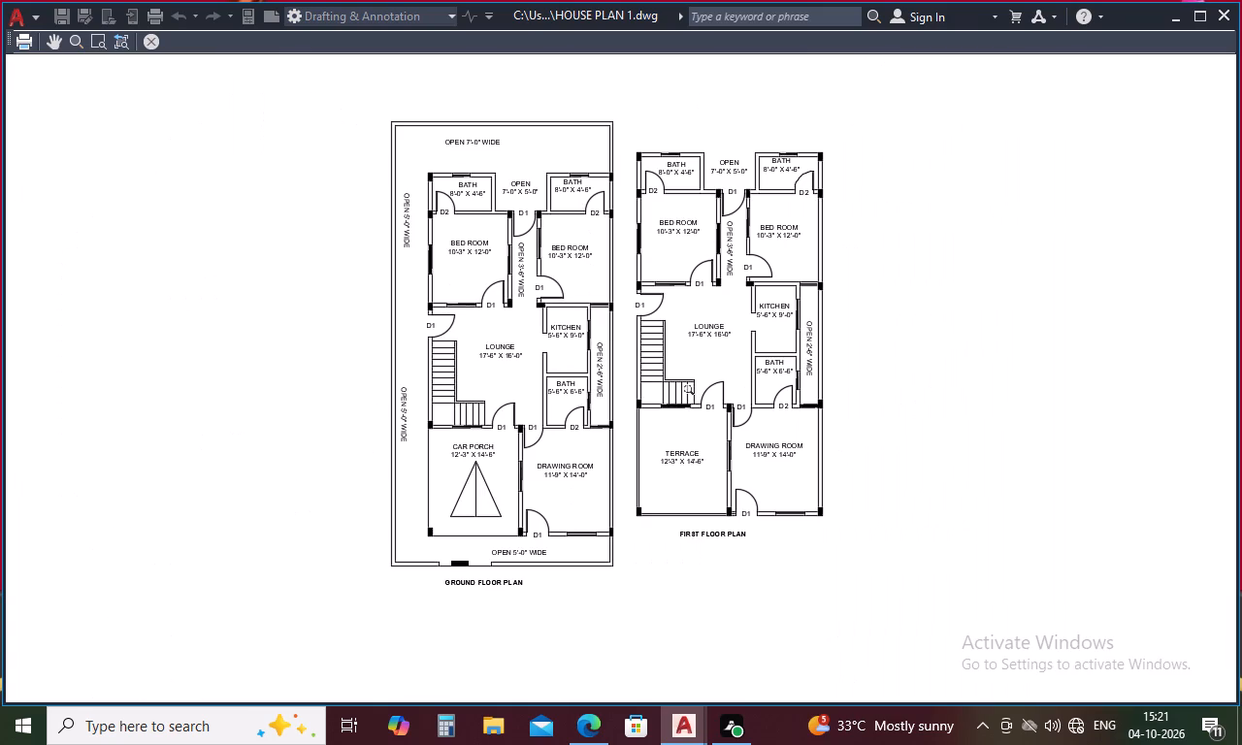
pyautogui.press('Escape')
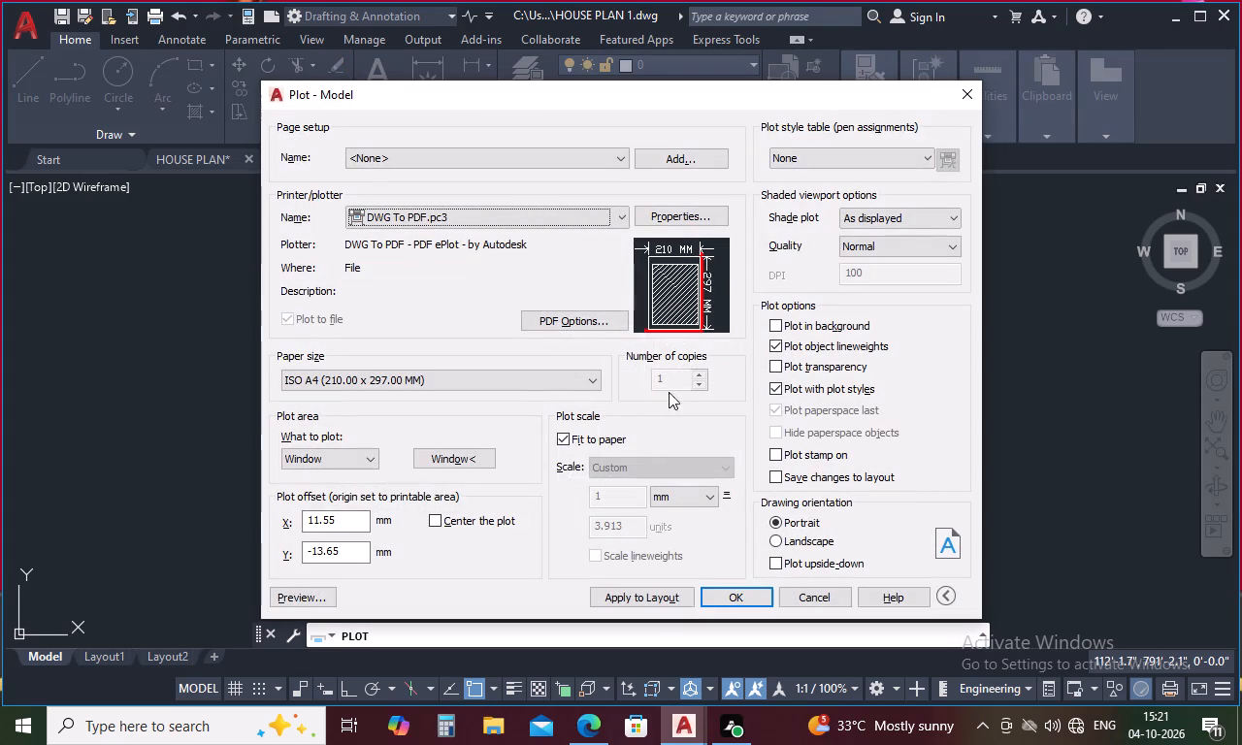
pyautogui.click(977, 109)
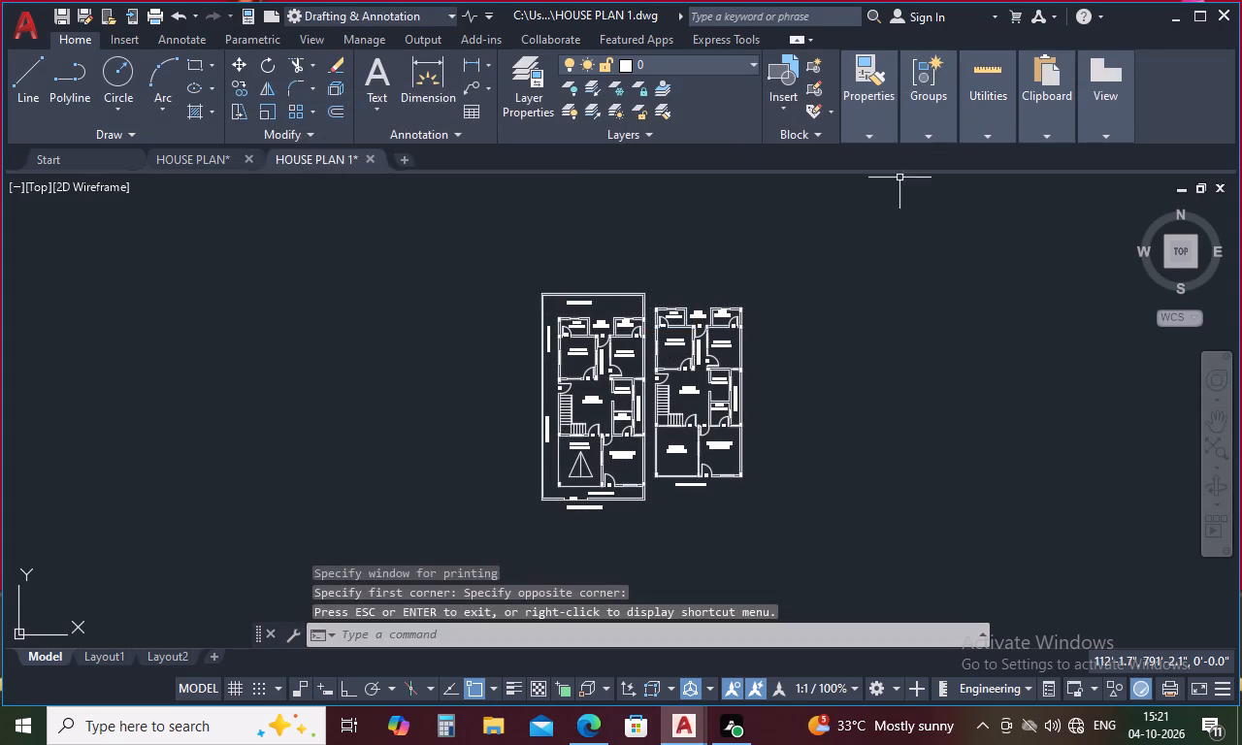
# Modify the ISO-25 dimension style's primary units to Engineering format with 0'-0.0" precision.
pyautogui.press('d')
pyautogui.press('space')
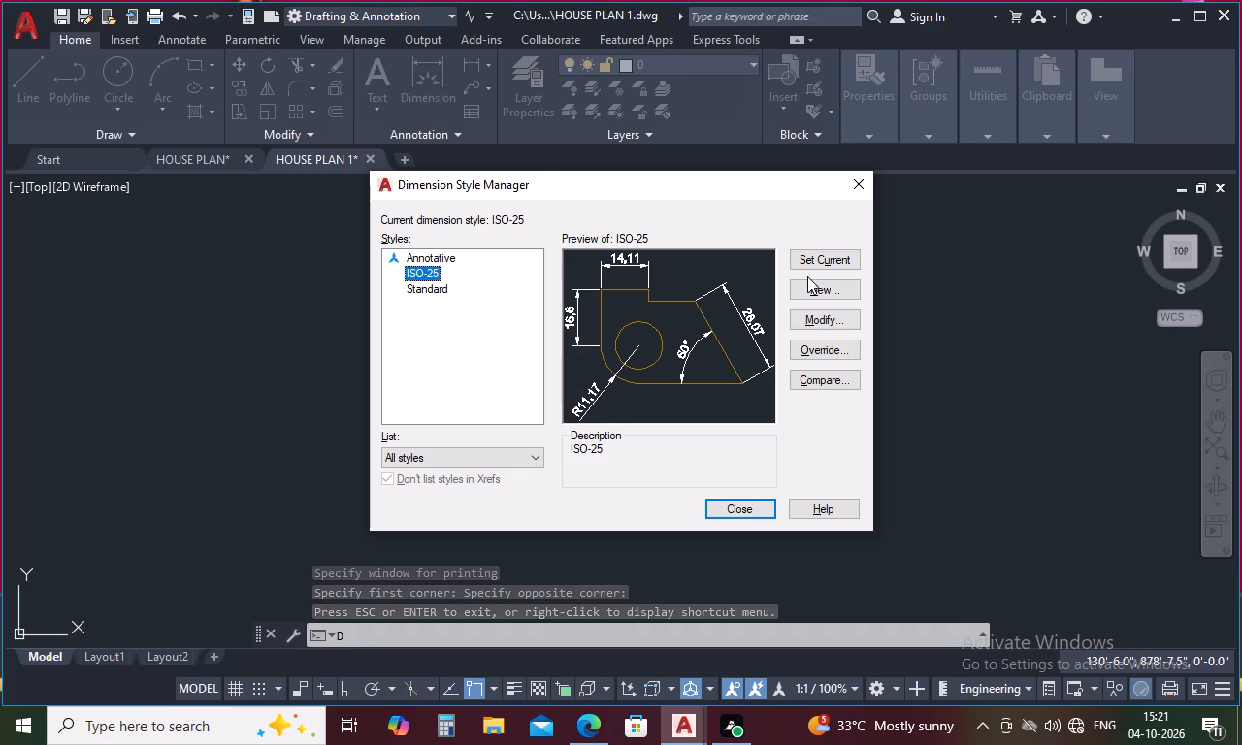
pyautogui.click(852, 323)
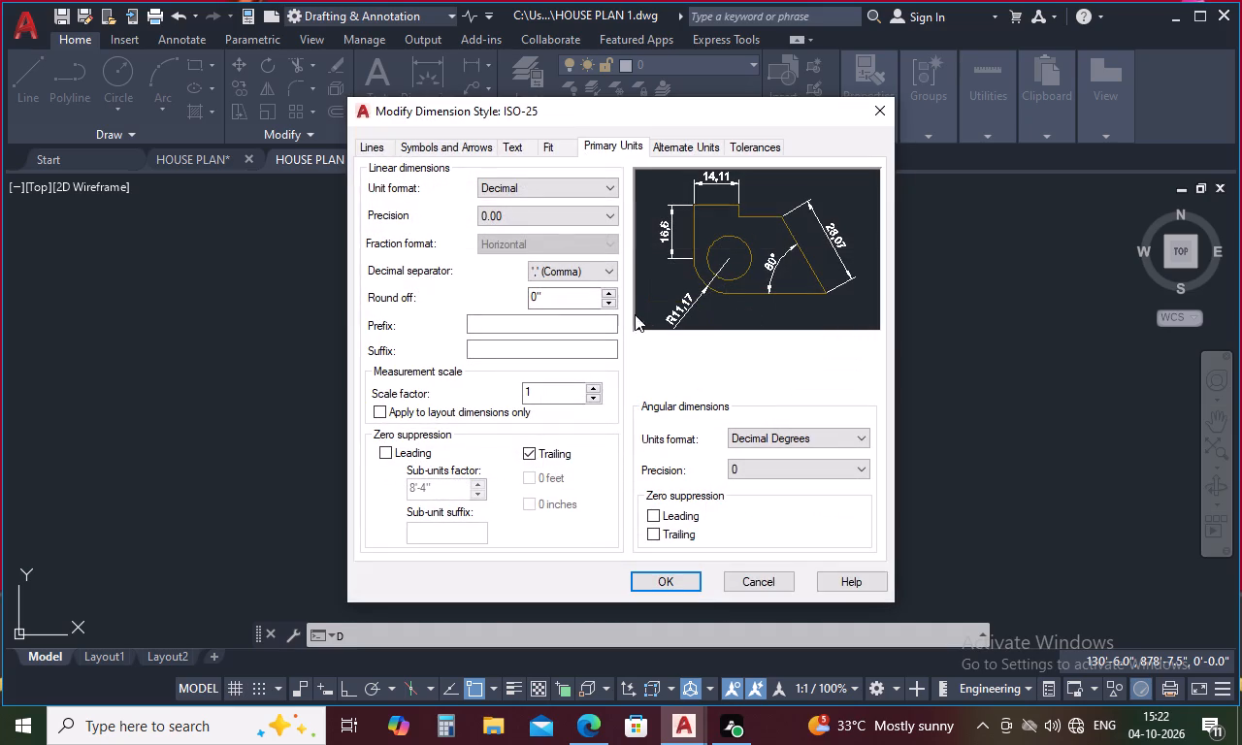
pyautogui.click(588, 192)
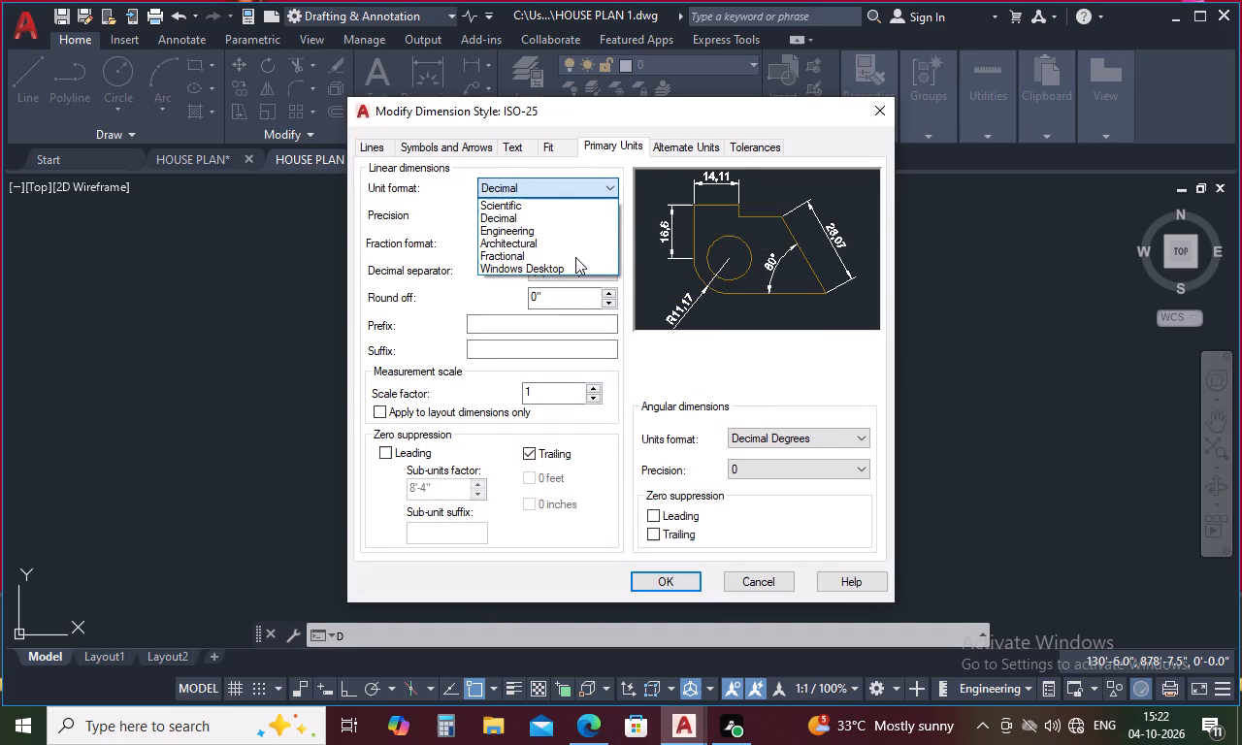
pyautogui.click(599, 234)
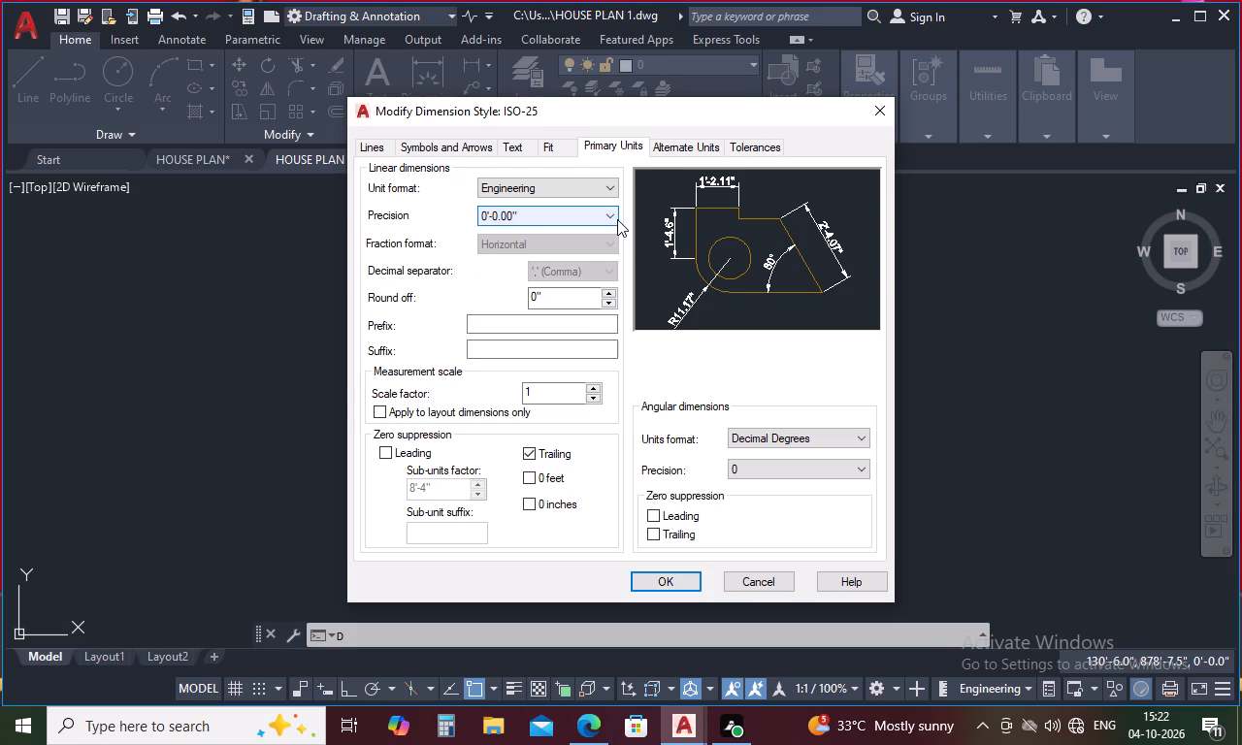
pyautogui.click(617, 219)
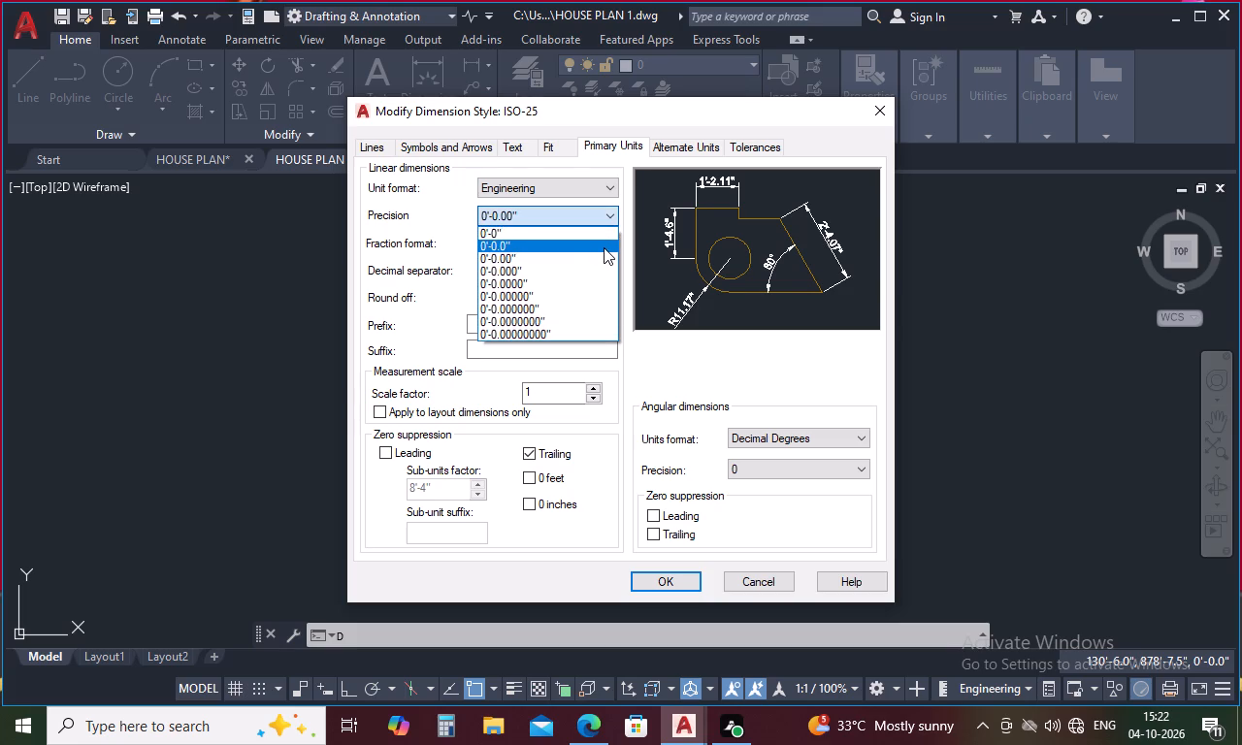
pyautogui.click(604, 247)
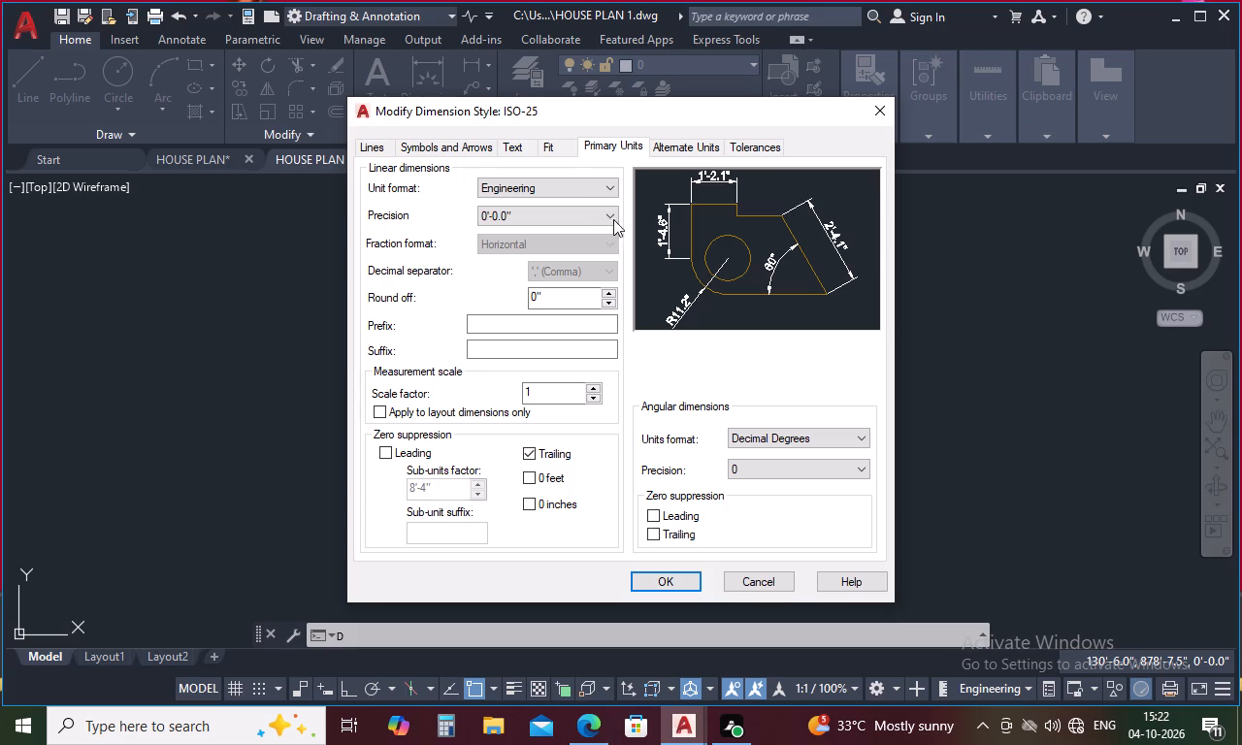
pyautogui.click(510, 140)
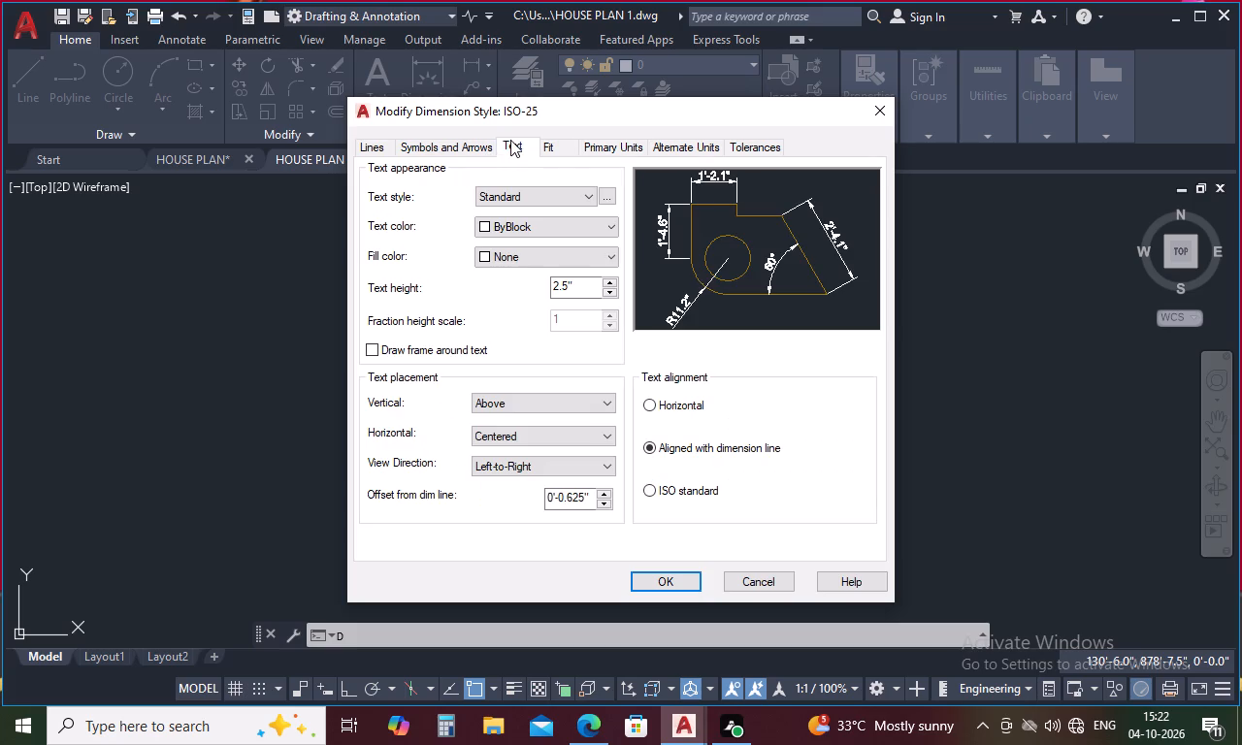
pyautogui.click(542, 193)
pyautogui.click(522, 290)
# Set the ISO-25 dimension style's arrow size to 10".
pyautogui.click(449, 147)
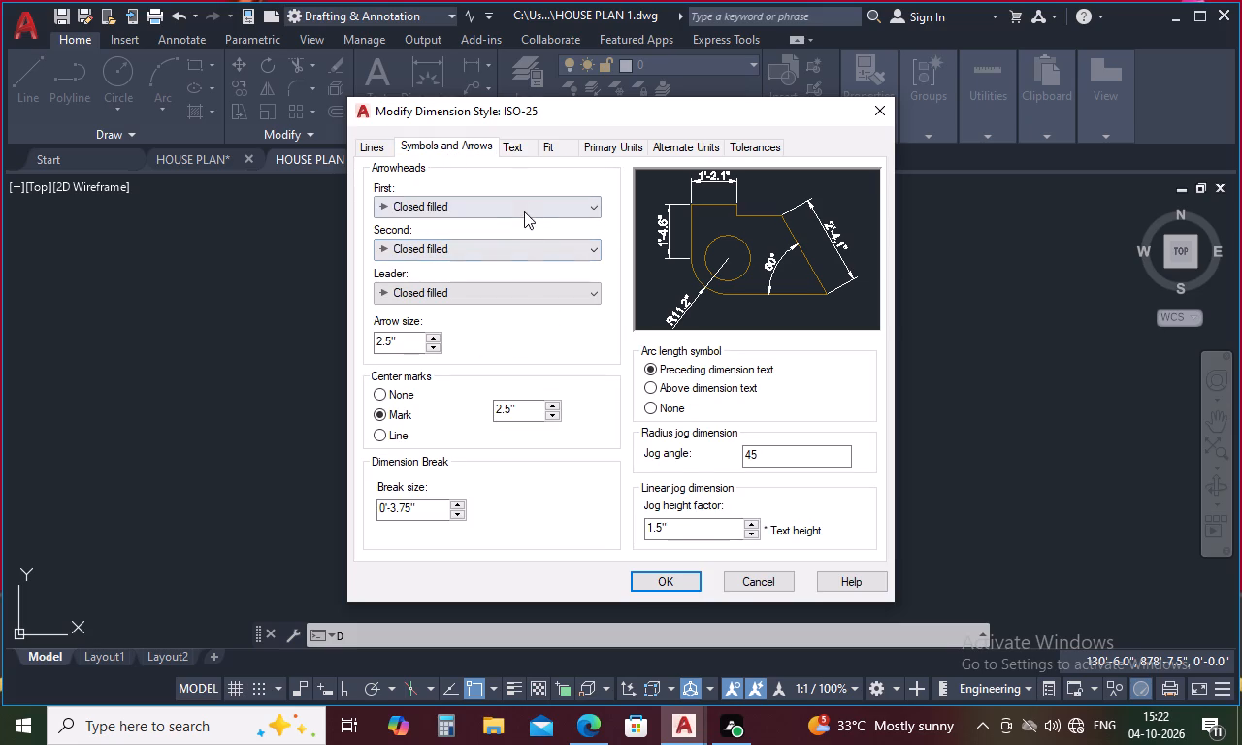
pyautogui.click(411, 345)
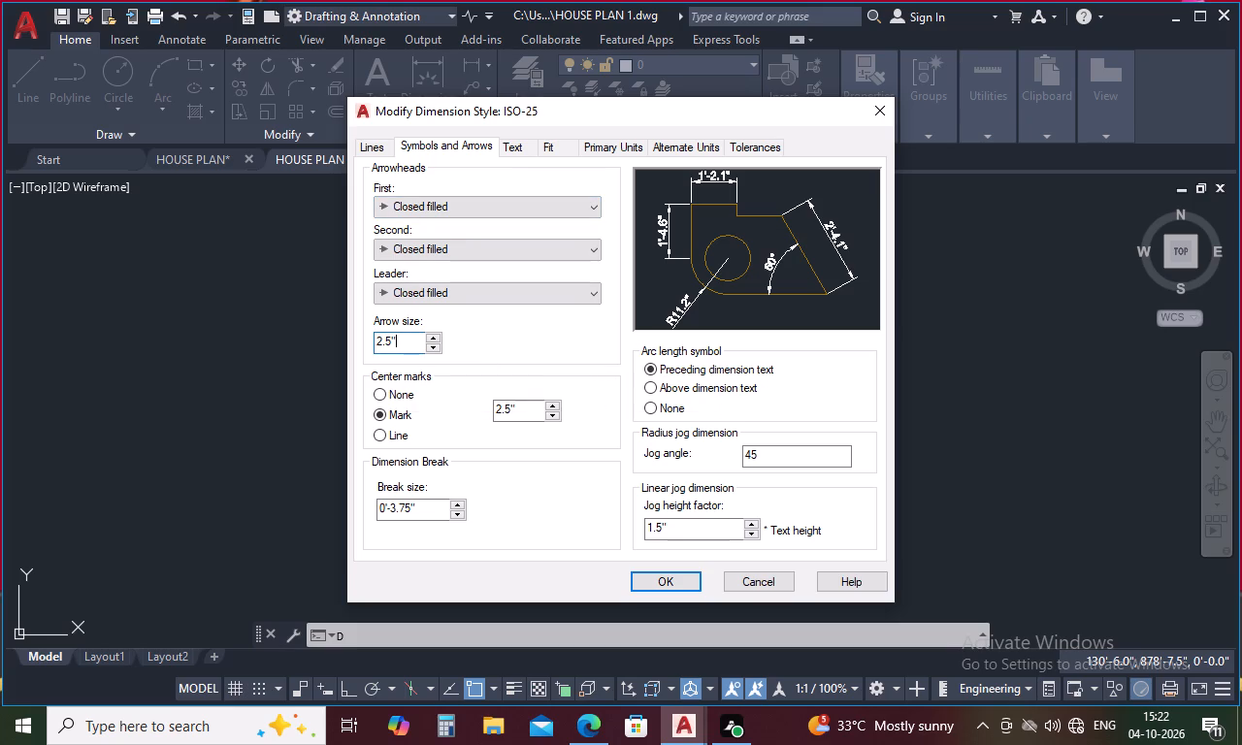
pyautogui.press('BackSpace')
pyautogui.press('BackSpace')
pyautogui.press('BackSpace')
pyautogui.press('BackSpace')
pyautogui.press('BackSpace')
pyautogui.press('BackSpace')
pyautogui.press('BackSpace')
pyautogui.press('BackSpace')
pyautogui.press('BackSpace')
pyautogui.press('BackSpace')
pyautogui.press('BackSpace')
pyautogui.press('BackSpace')
pyautogui.press('BackSpace')
pyautogui.press('BackSpace')
pyautogui.press('BackSpace')
pyautogui.press('BackSpace')
pyautogui.press('BackSpace')
pyautogui.press('1')
pyautogui.press('0')
pyautogui.press('Return')
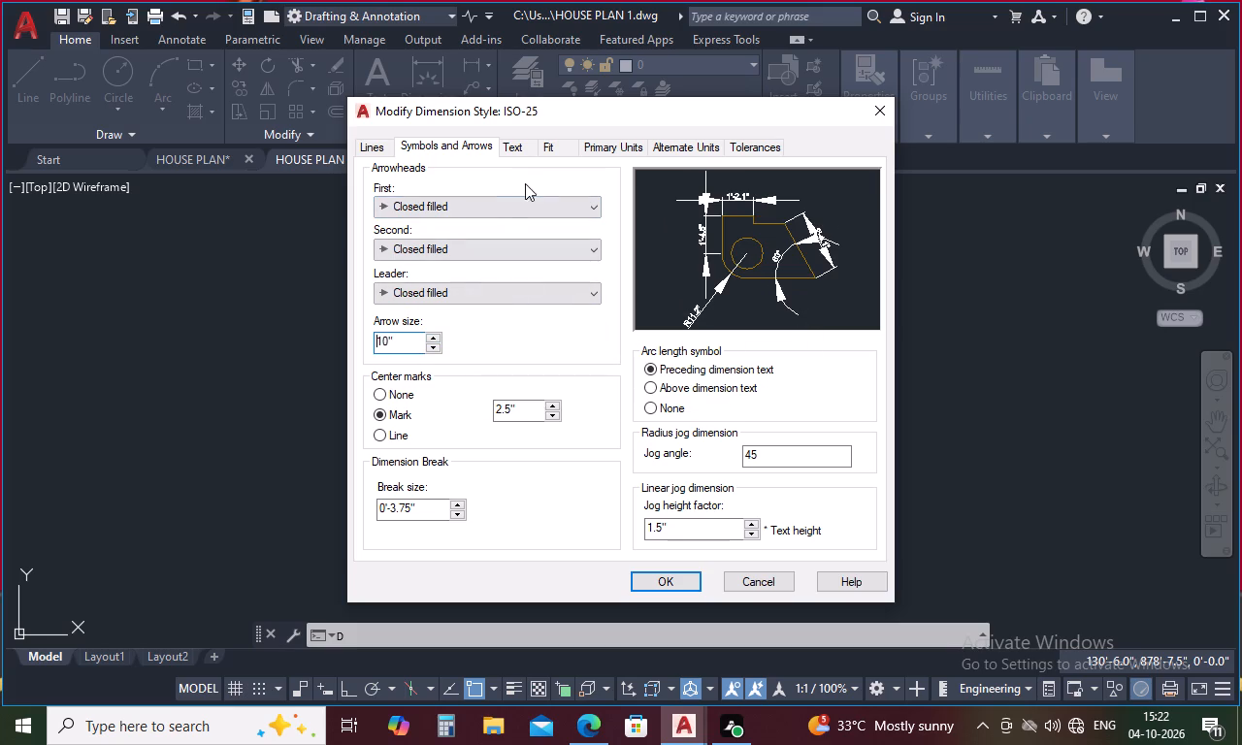
# Set the dimension text height to 10", accept the style changes, and make ISO-25 the current dimension style.
pyautogui.click(521, 142)
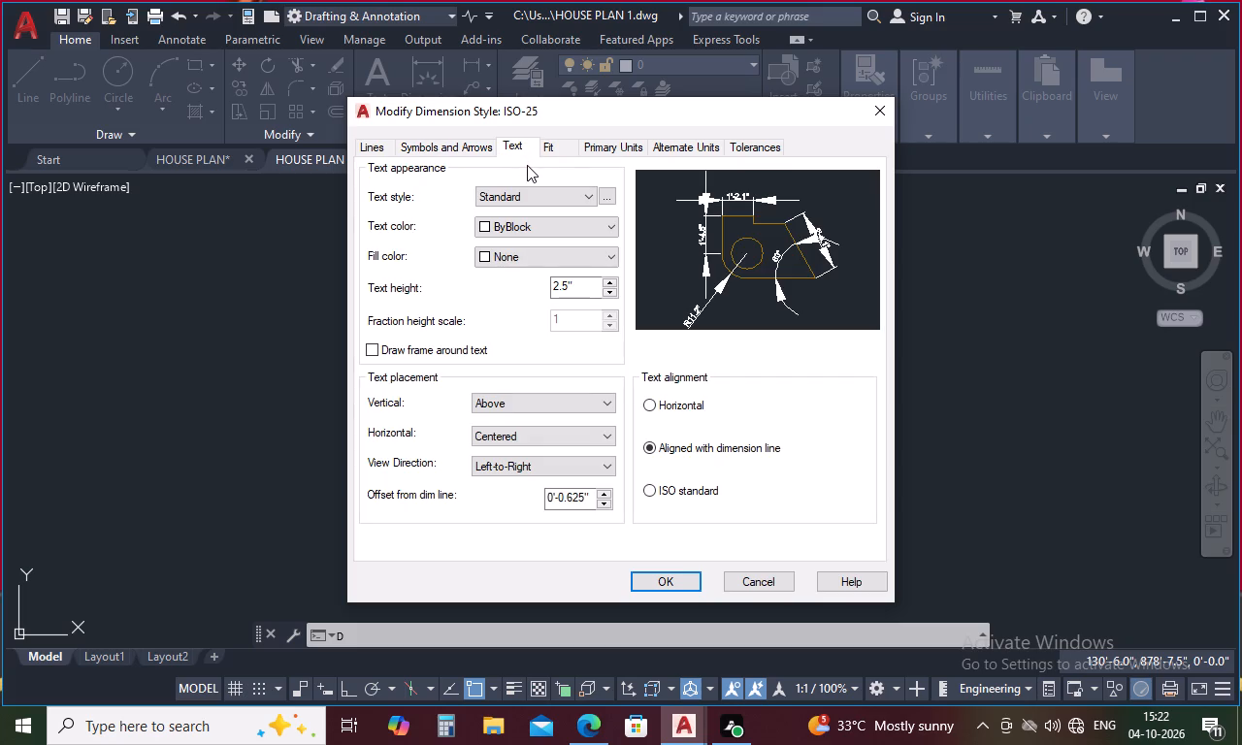
pyautogui.click(594, 300)
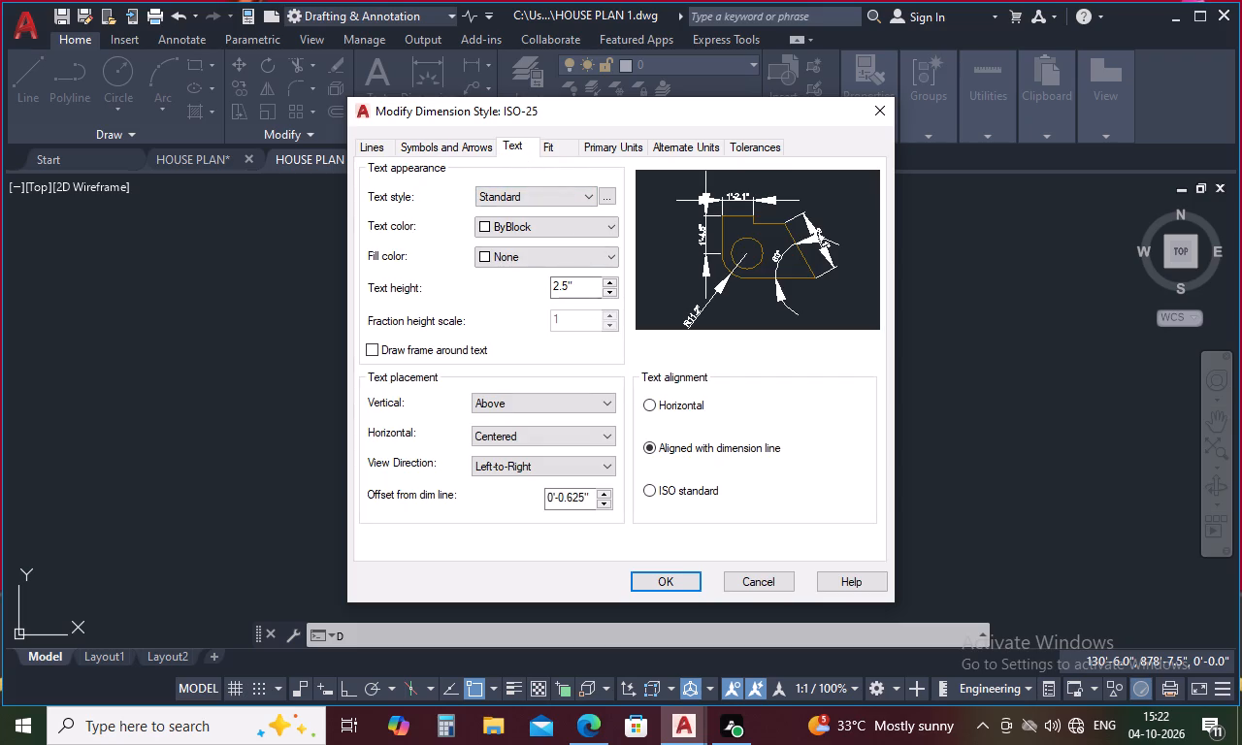
pyautogui.click(585, 285)
pyautogui.press('BackSpace')
pyautogui.press('BackSpace')
pyautogui.press('BackSpace')
pyautogui.press('BackSpace')
pyautogui.press('BackSpace')
pyautogui.press('BackSpace')
pyautogui.press('BackSpace')
pyautogui.press('BackSpace')
pyautogui.press('BackSpace')
pyautogui.press('BackSpace')
pyautogui.press('BackSpace')
pyautogui.press('BackSpace')
pyautogui.press('BackSpace')
pyautogui.press('BackSpace')
pyautogui.press('BackSpace')
pyautogui.press('BackSpace')
pyautogui.press('BackSpace')
pyautogui.press('BackSpace')
pyautogui.press('BackSpace')
pyautogui.press('BackSpace')
pyautogui.write('10')
pyautogui.click(670, 571)
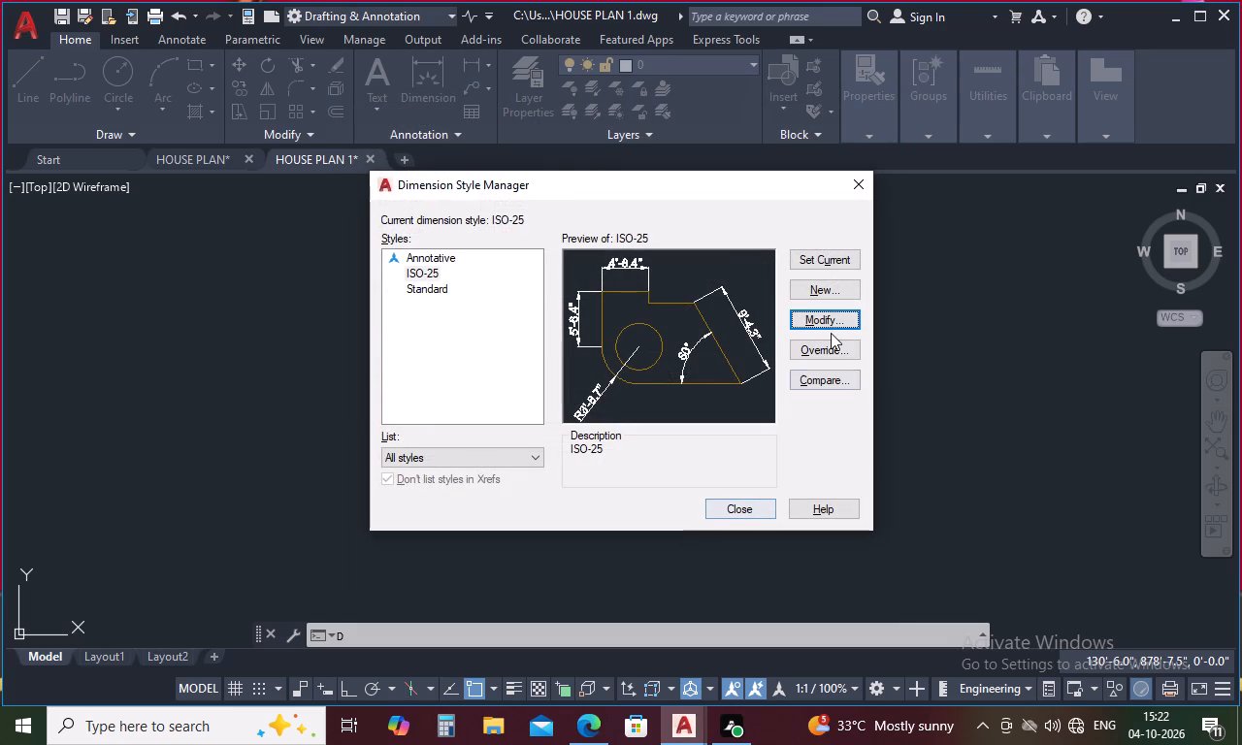
pyautogui.click(851, 265)
pyautogui.click(748, 510)
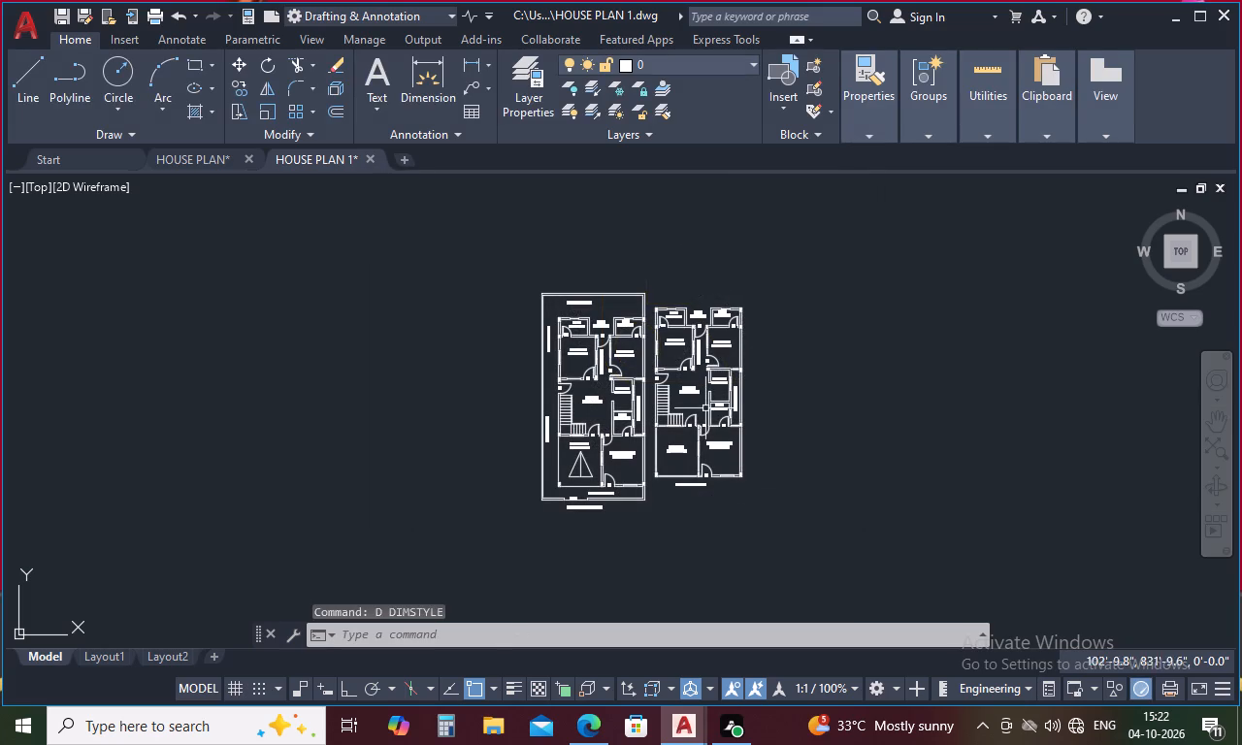
# Add a linear dimension for the full outer width of the ground floor plan, about 1'-6" above its upper boundary wall.
pyautogui.click(474, 60)
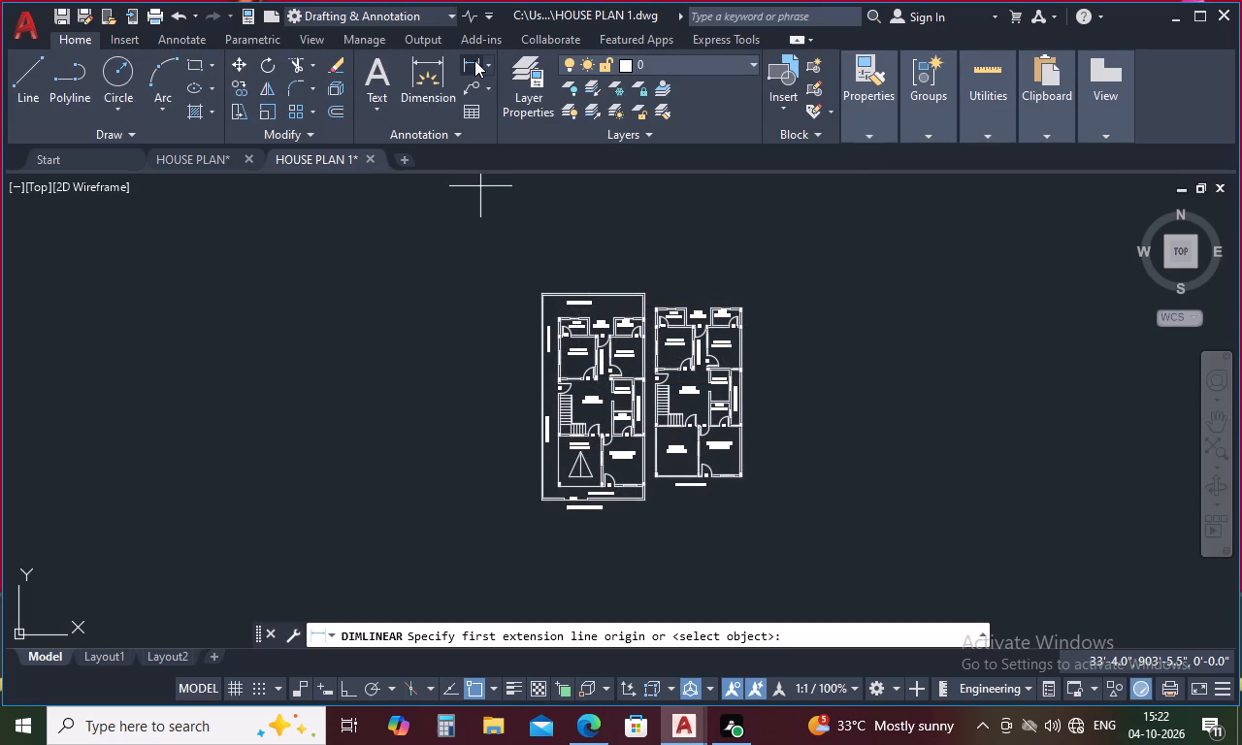
pyautogui.scroll(2, 572, 279)
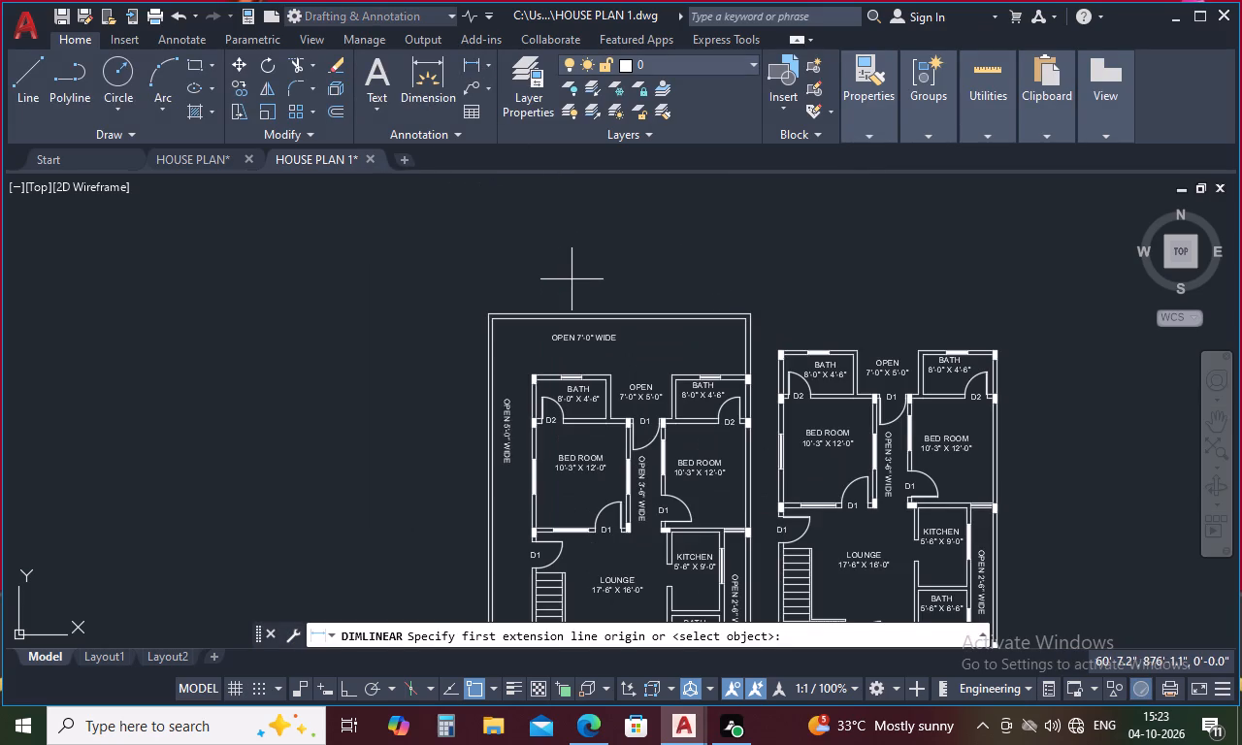
pyautogui.click(482, 312)
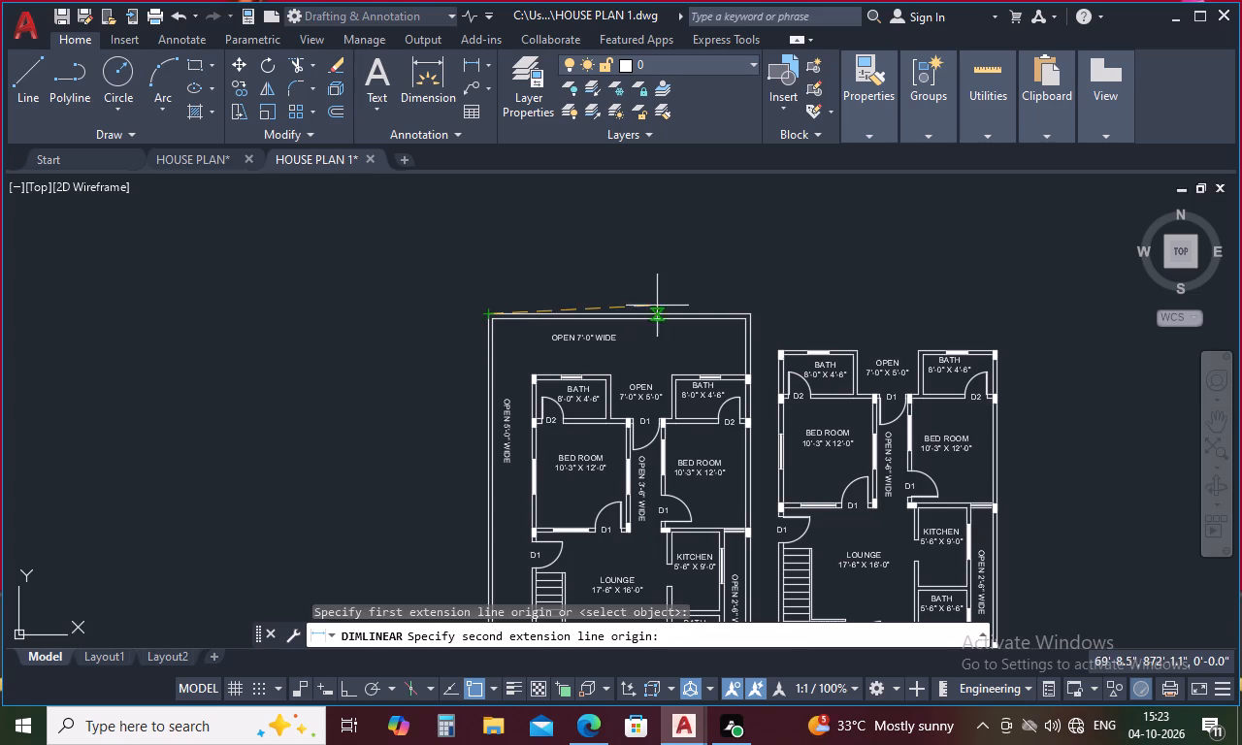
pyautogui.scroll(2, 710, 302)
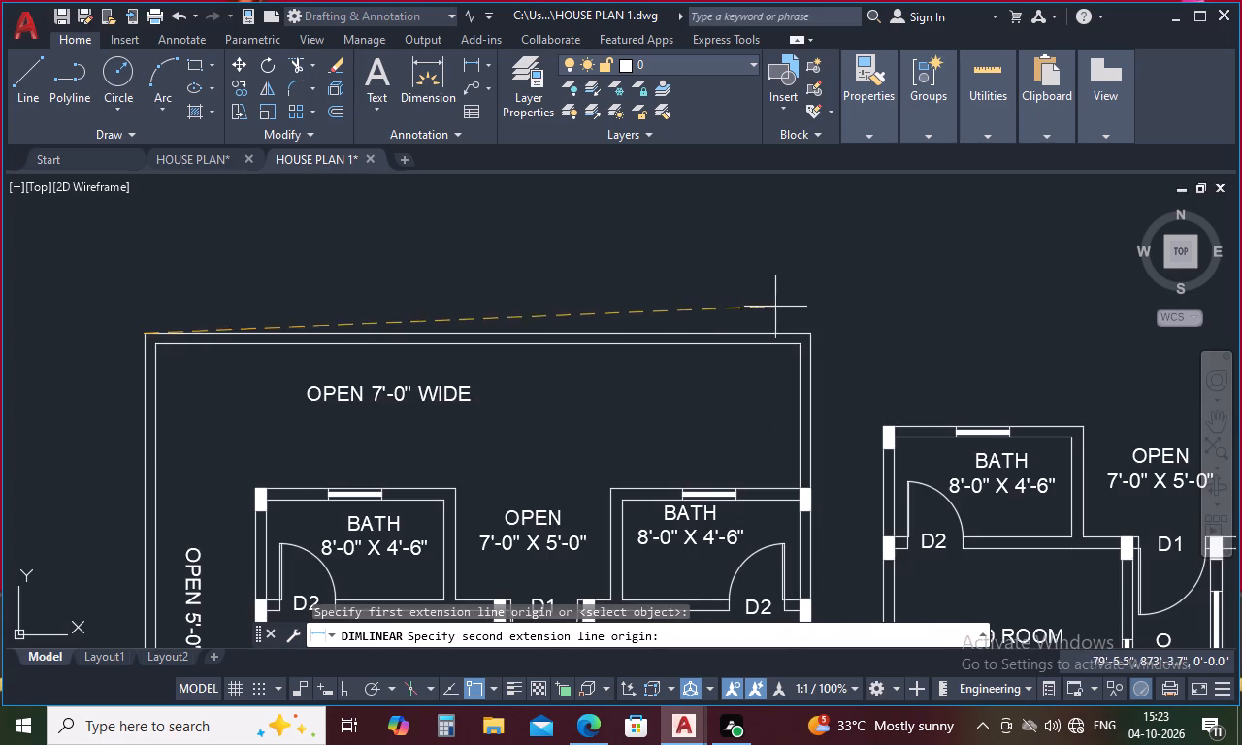
pyautogui.click(809, 329)
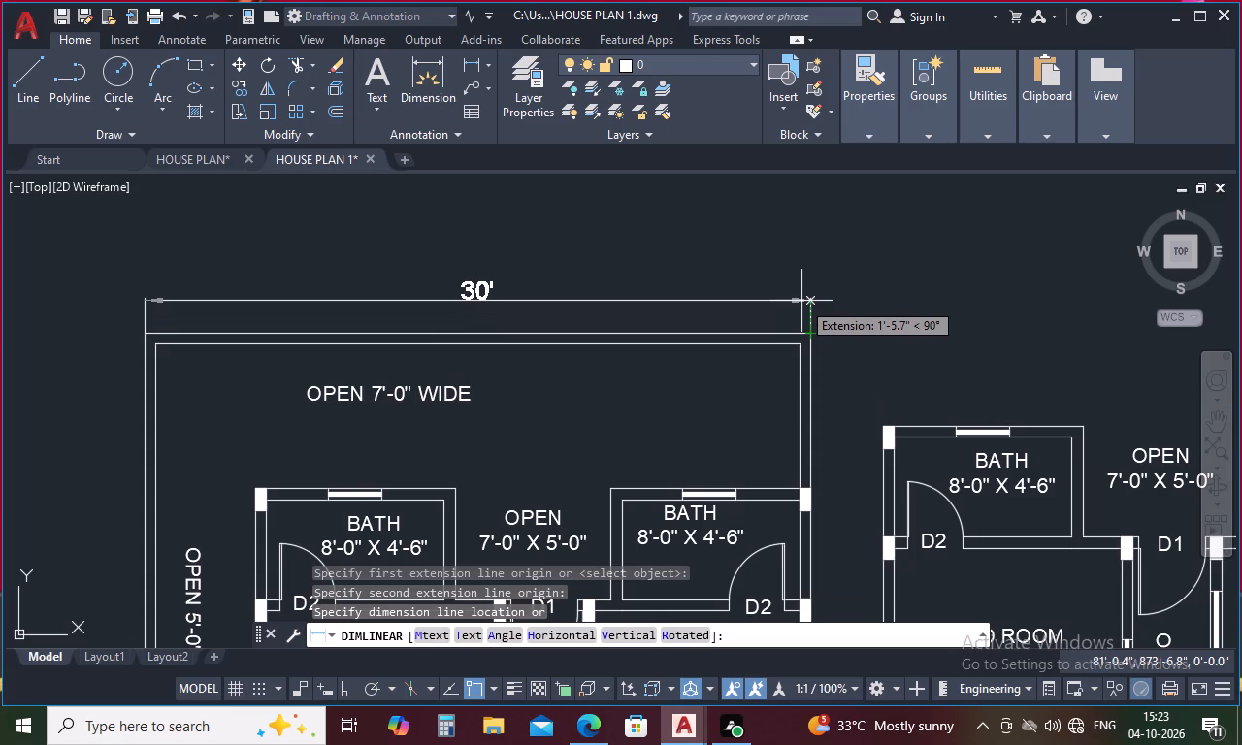
pyautogui.click(801, 301)
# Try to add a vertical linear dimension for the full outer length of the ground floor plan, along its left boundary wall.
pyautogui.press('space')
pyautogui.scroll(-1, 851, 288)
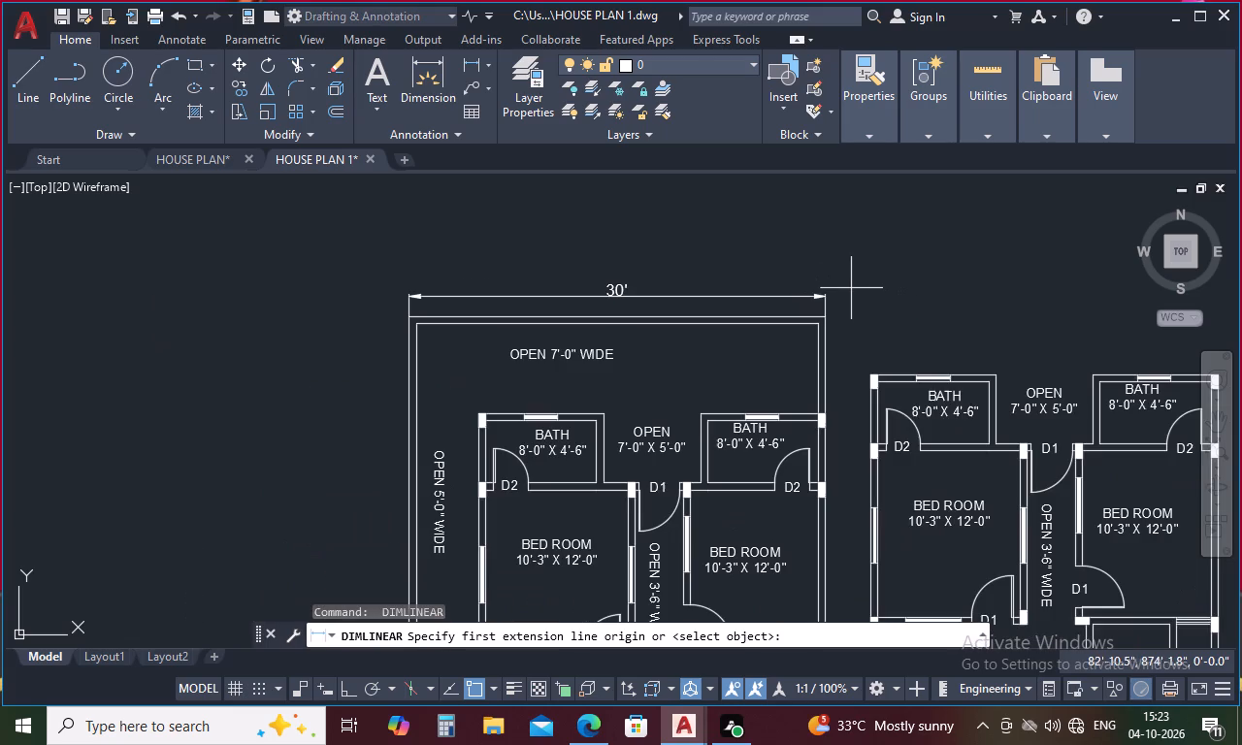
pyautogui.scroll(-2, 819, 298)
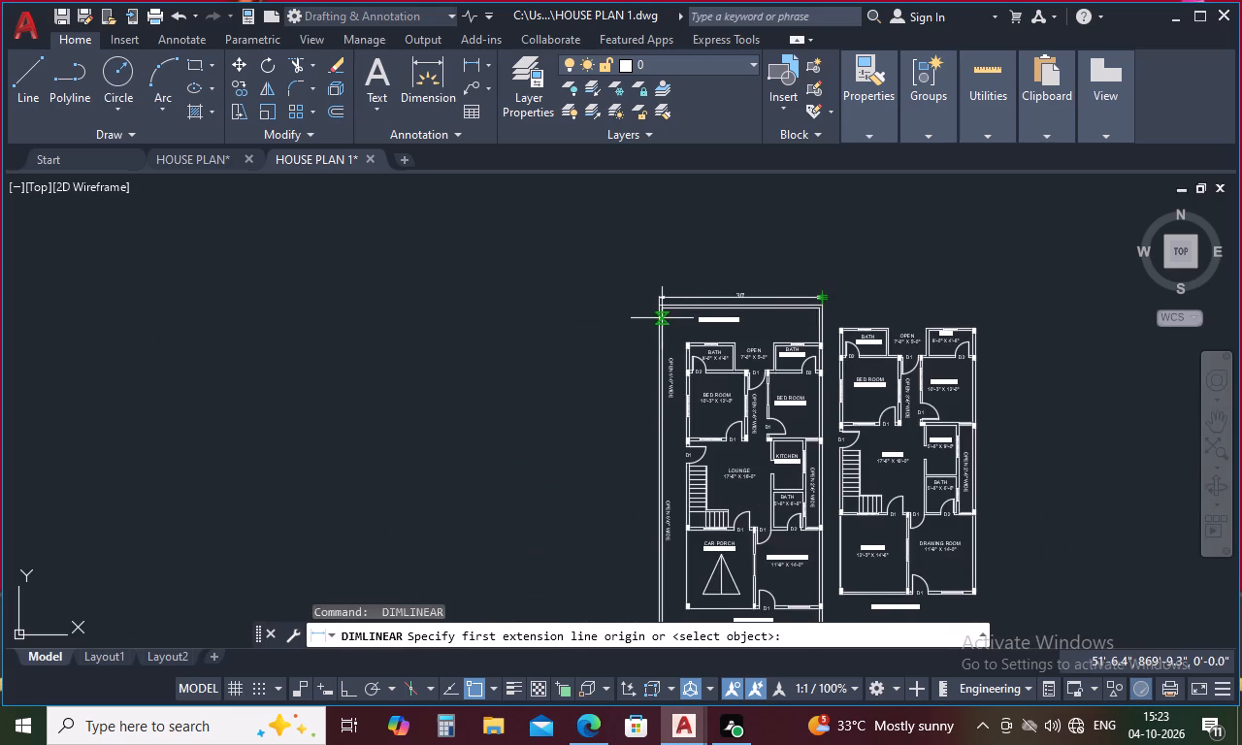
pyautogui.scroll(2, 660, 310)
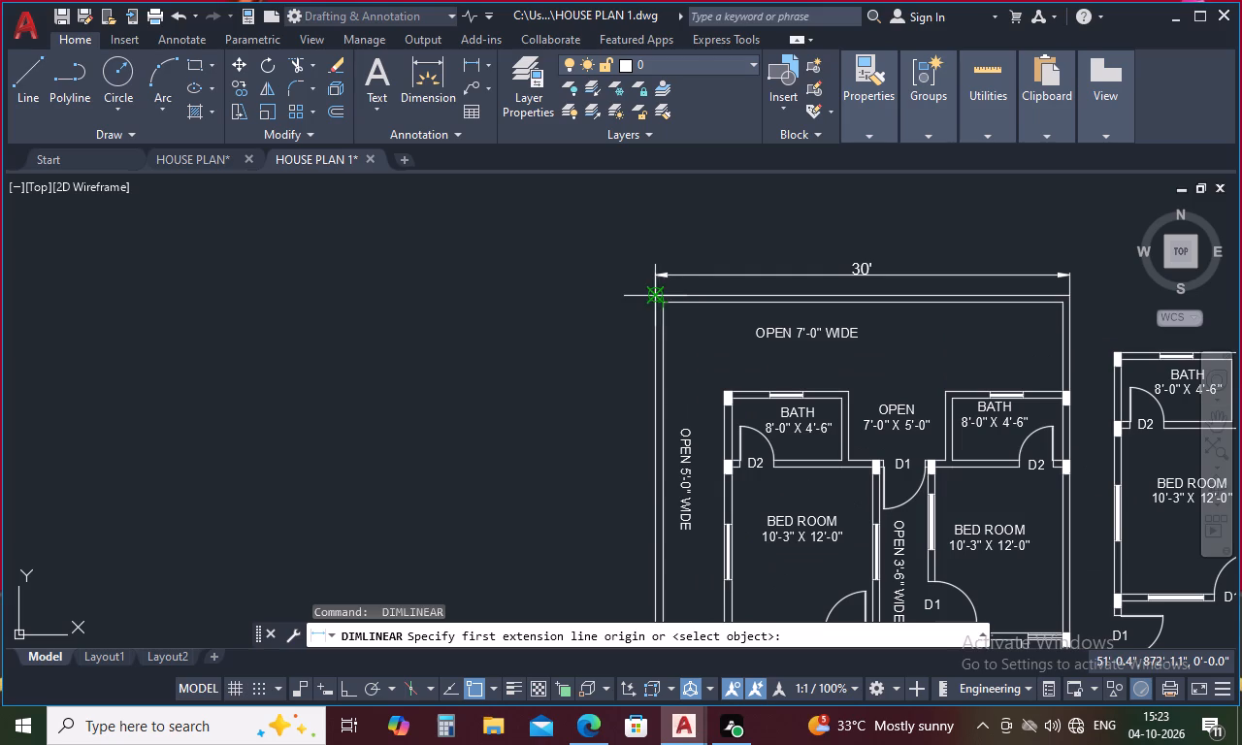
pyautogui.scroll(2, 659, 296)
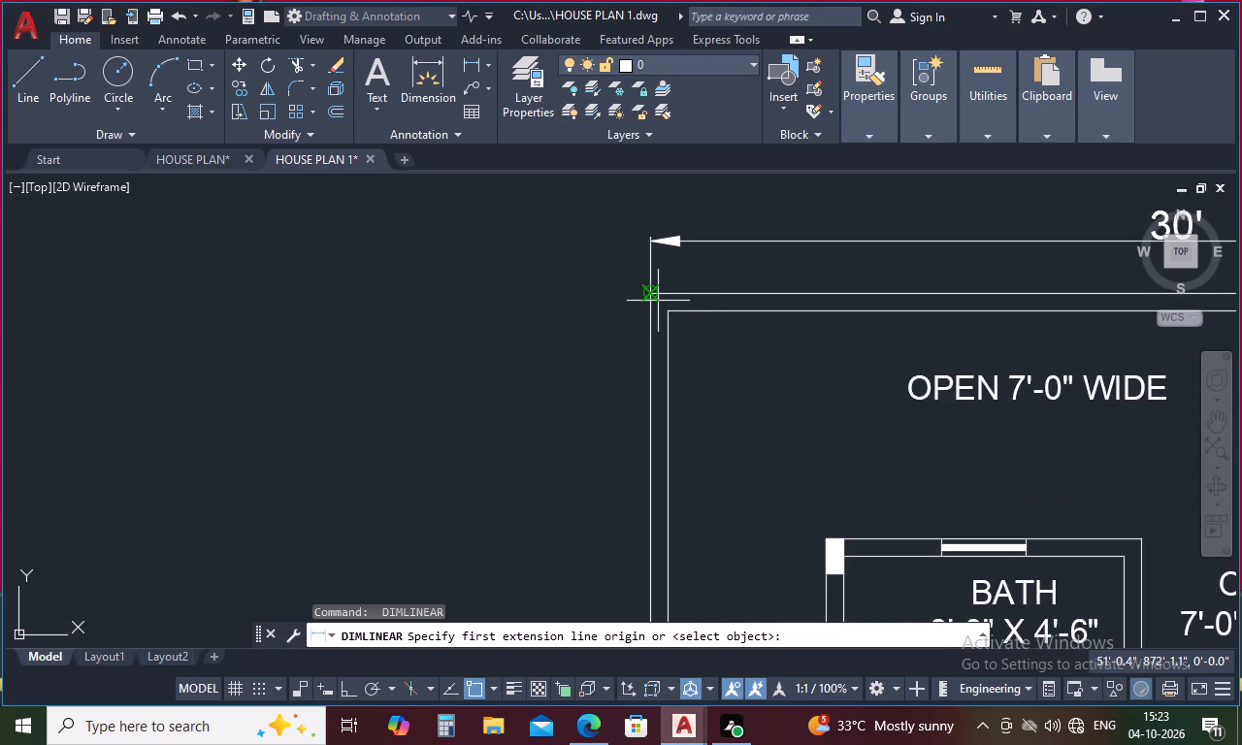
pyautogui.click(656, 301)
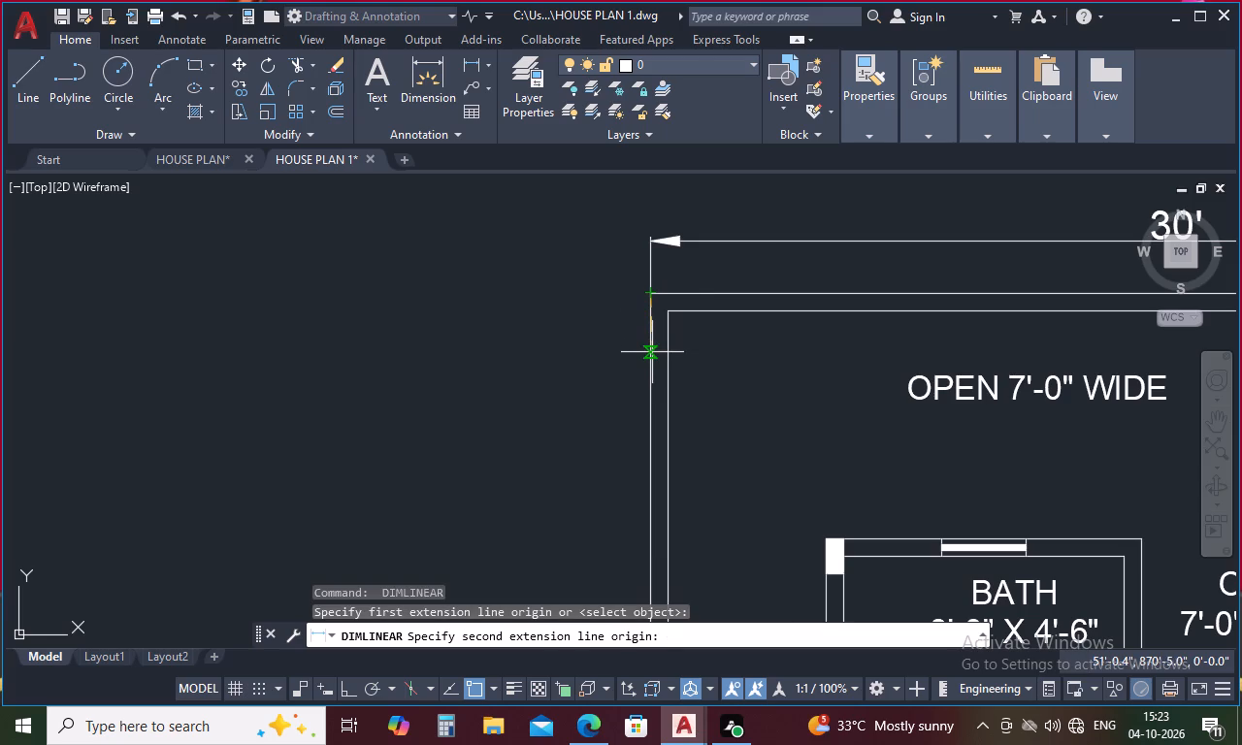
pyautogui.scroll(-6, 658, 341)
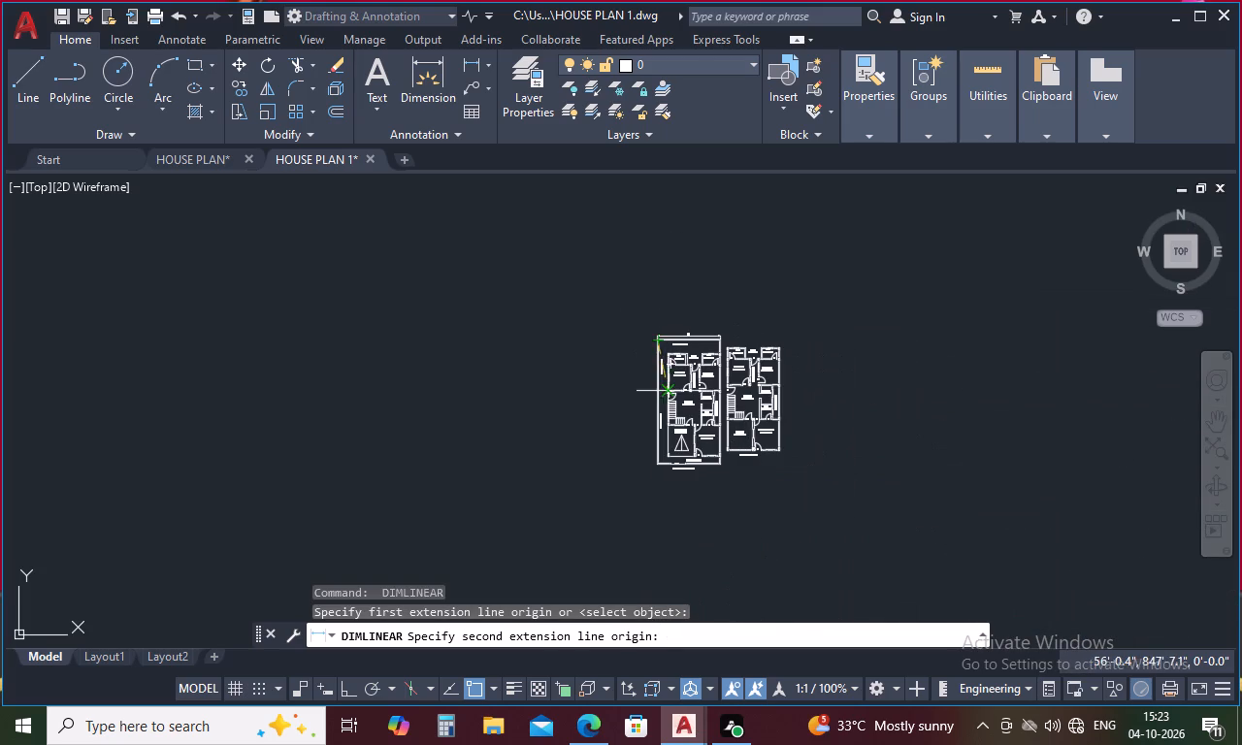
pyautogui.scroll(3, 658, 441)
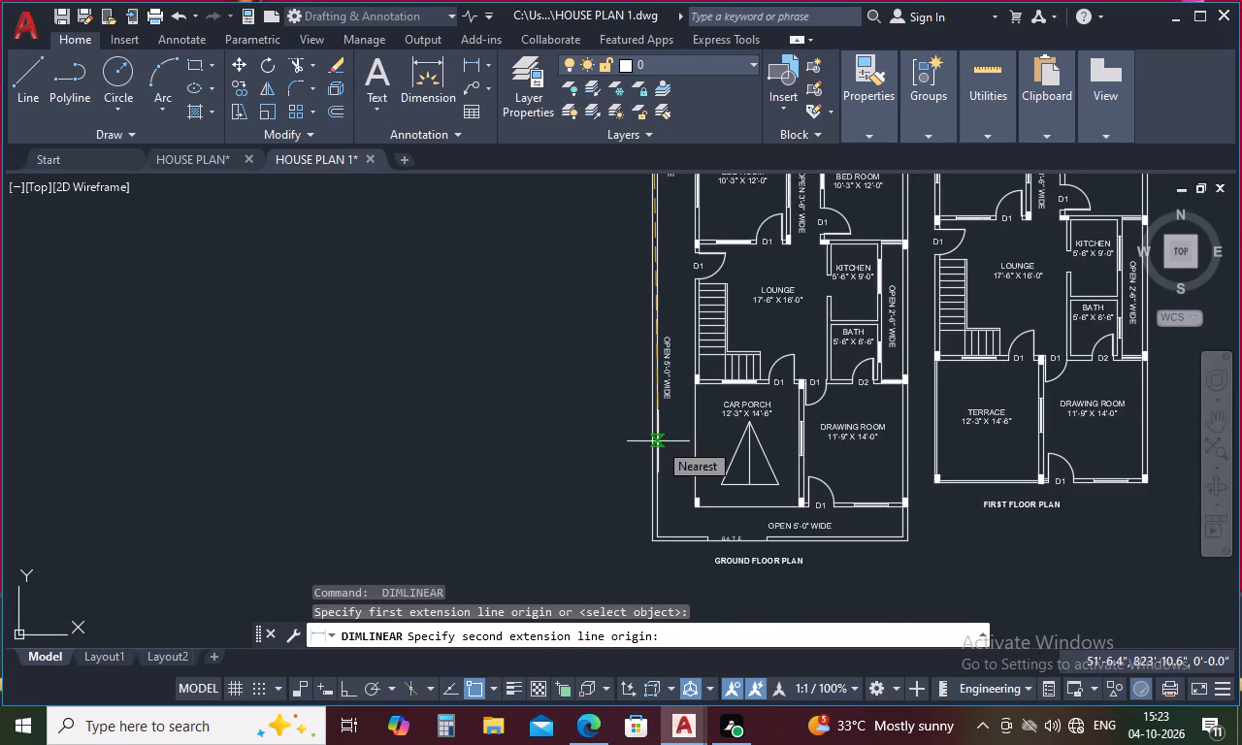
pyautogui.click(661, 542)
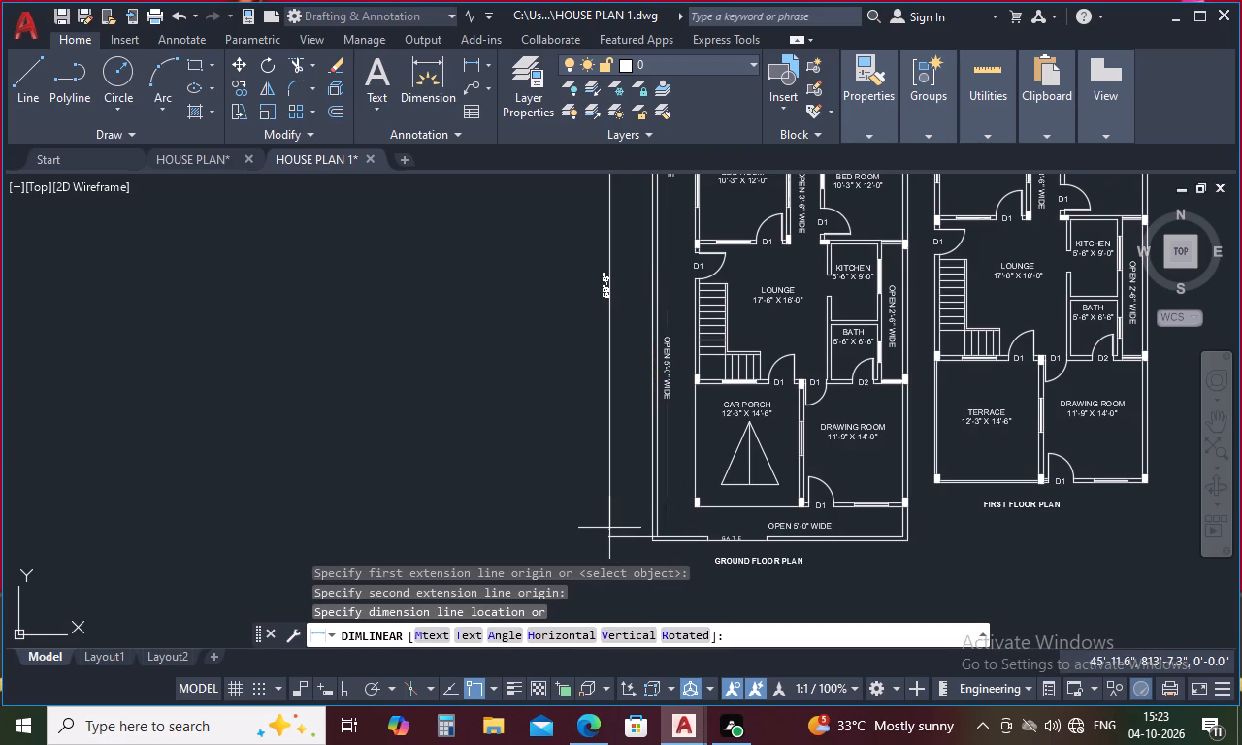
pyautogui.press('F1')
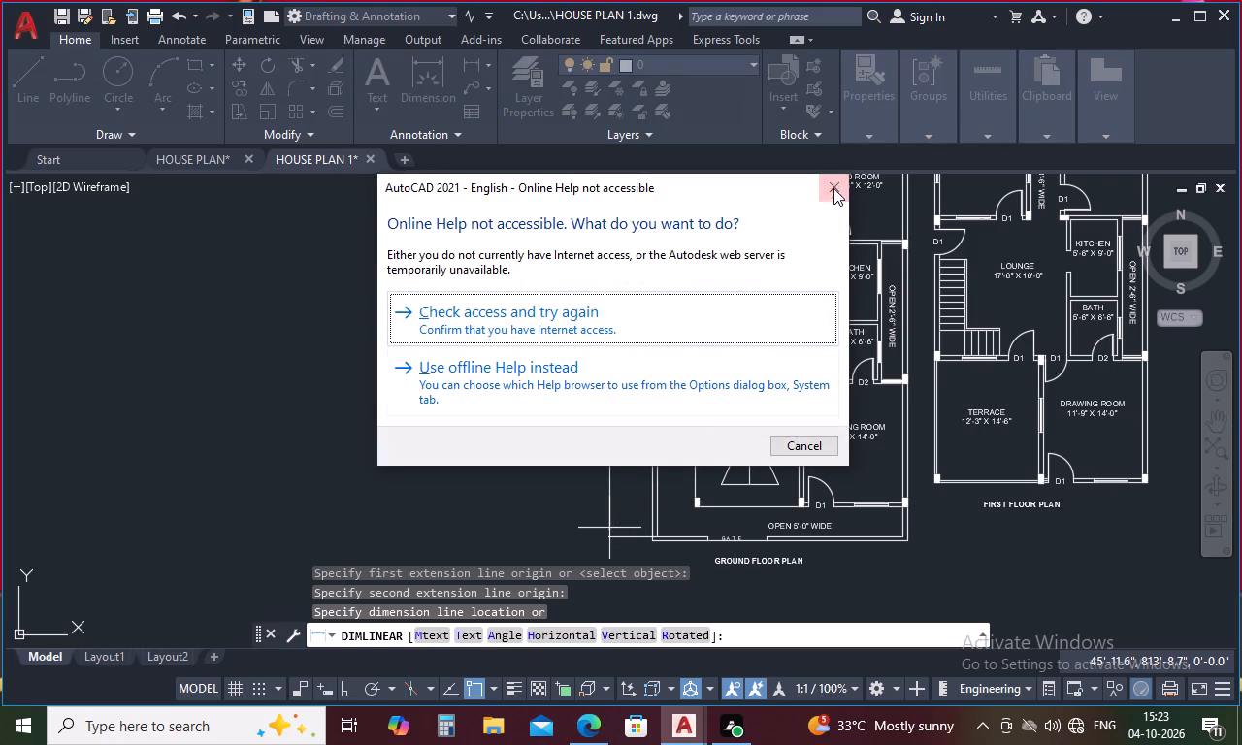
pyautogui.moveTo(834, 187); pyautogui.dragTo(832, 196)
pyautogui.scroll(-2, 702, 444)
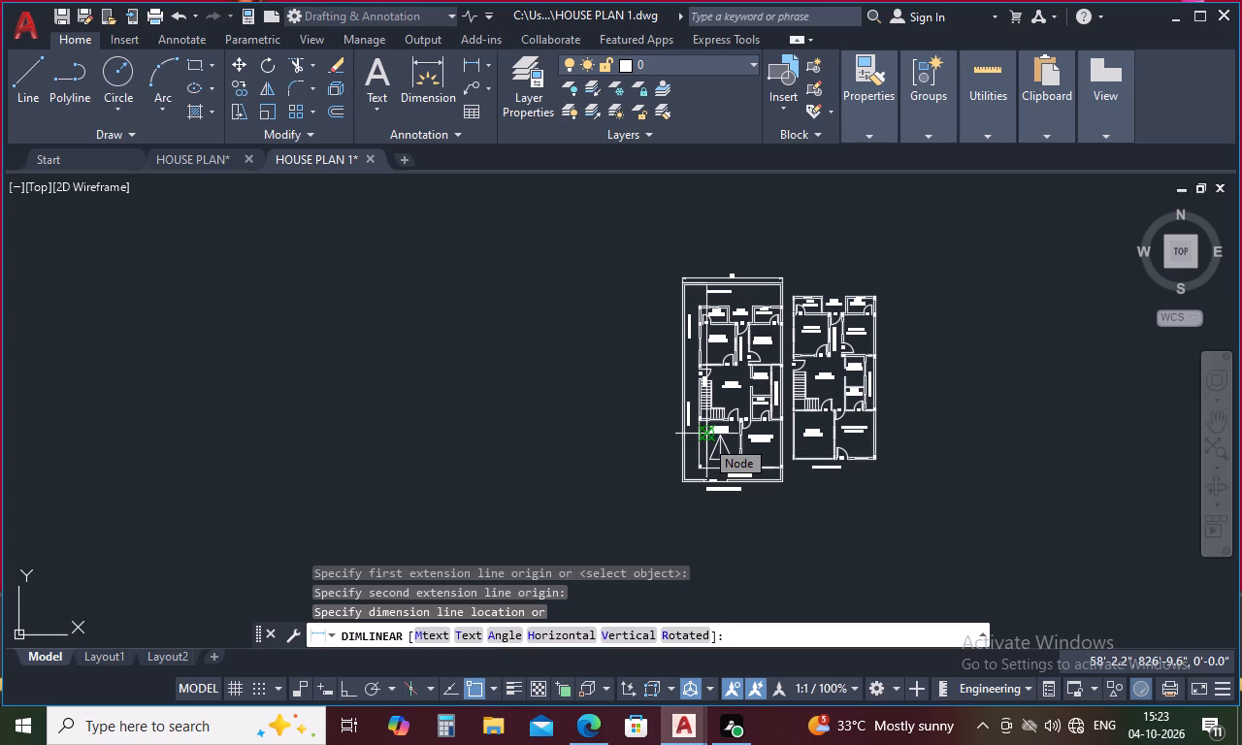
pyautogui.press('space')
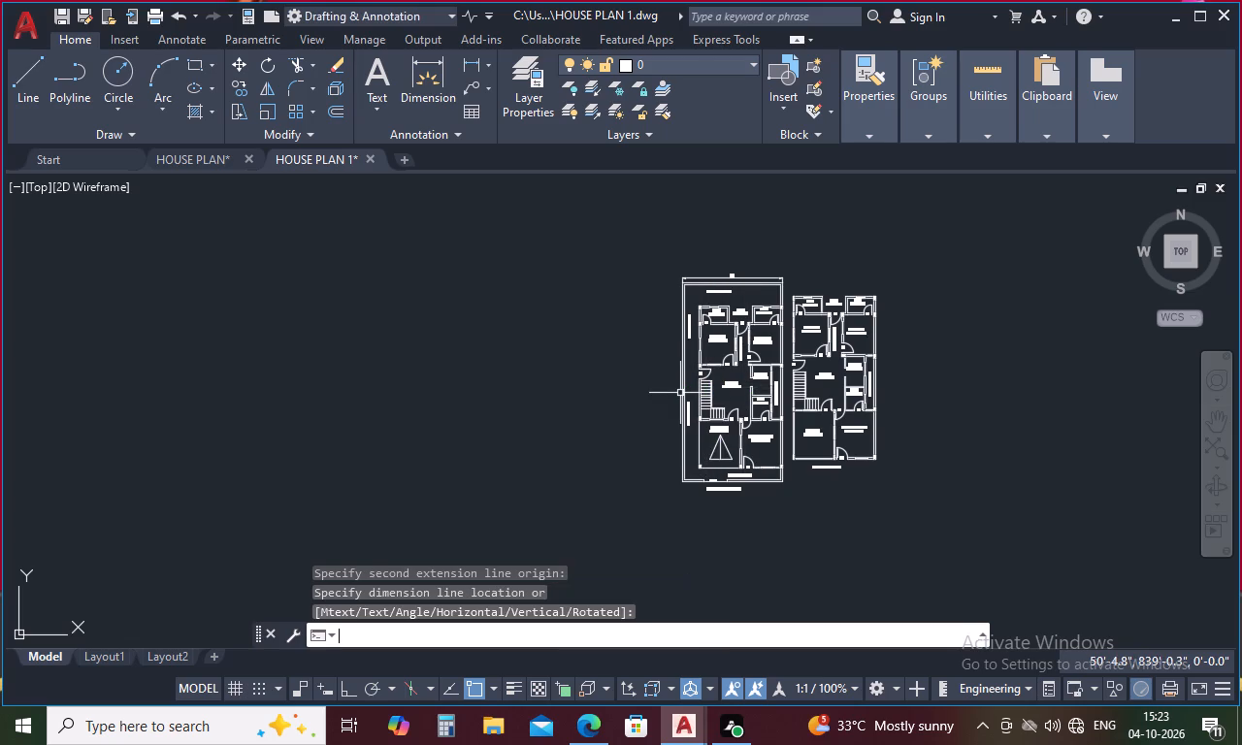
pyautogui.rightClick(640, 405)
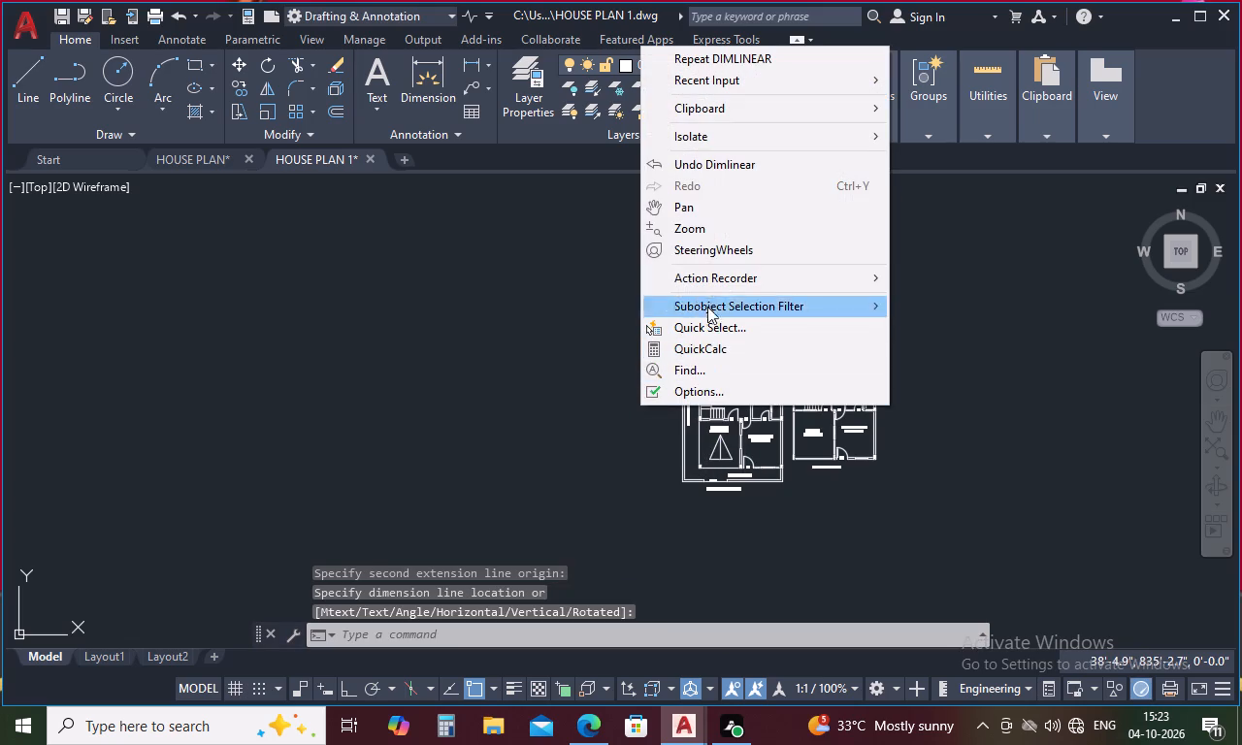
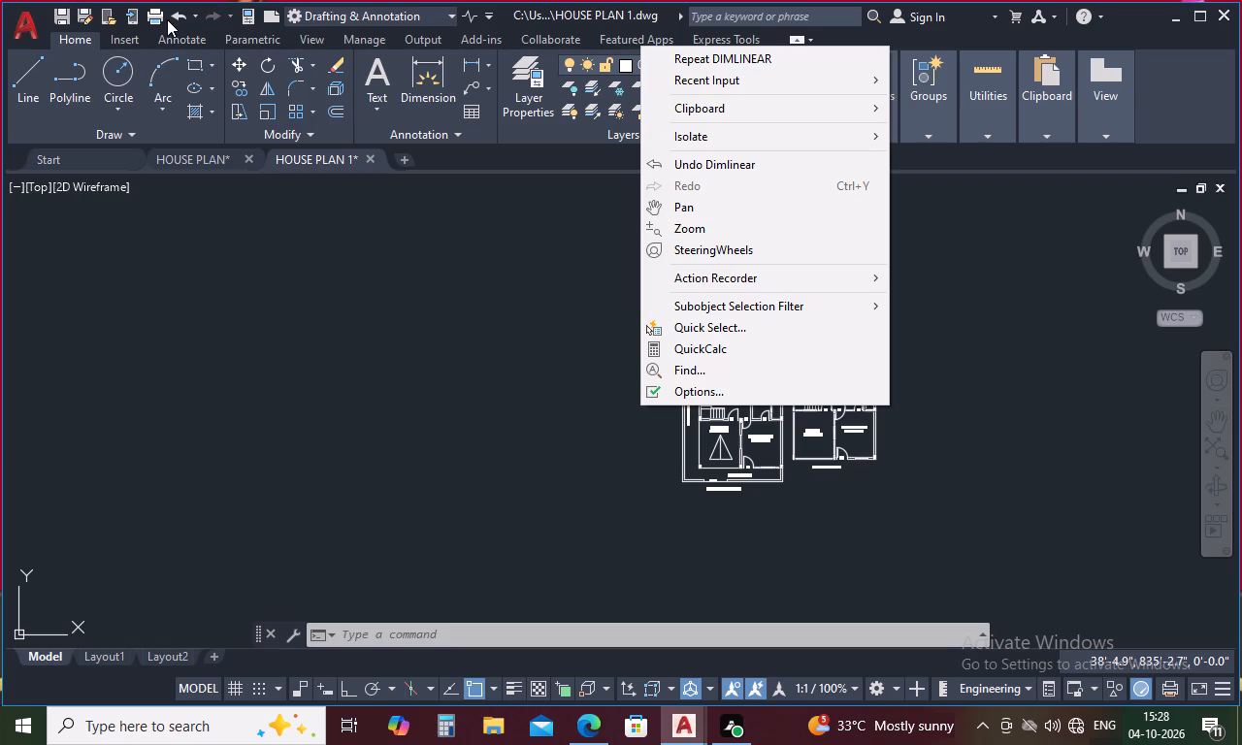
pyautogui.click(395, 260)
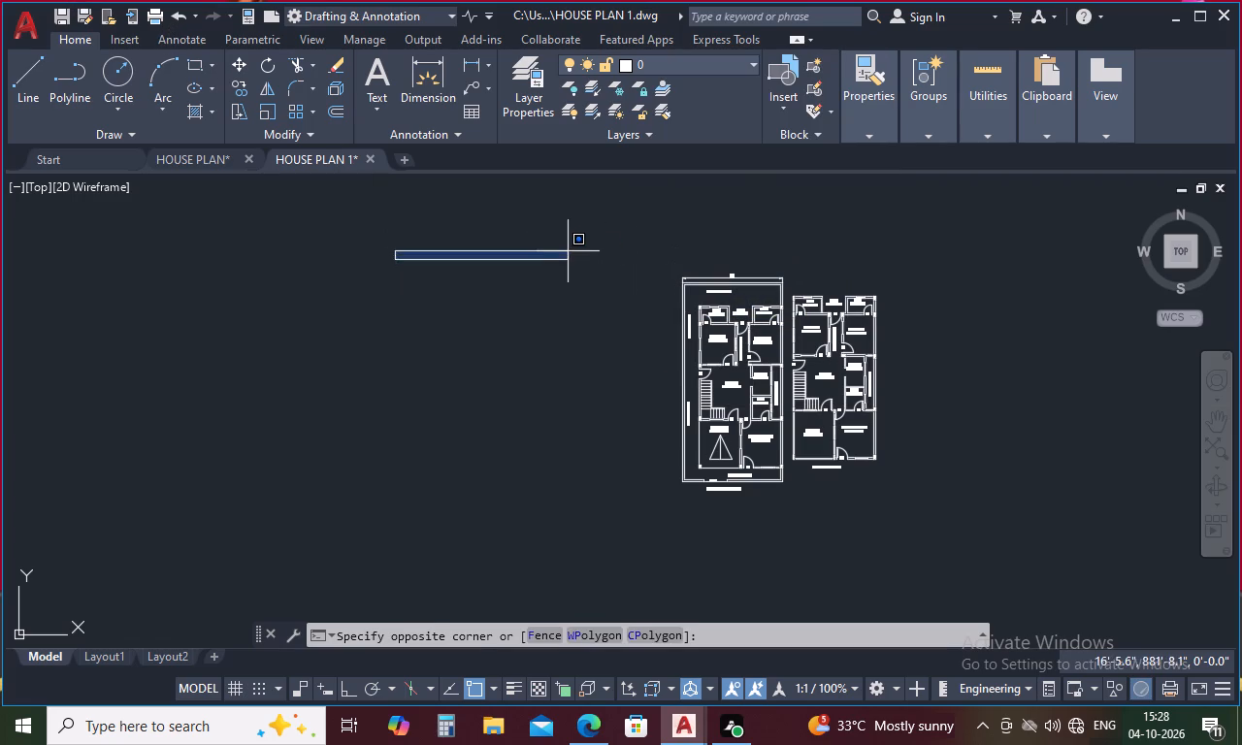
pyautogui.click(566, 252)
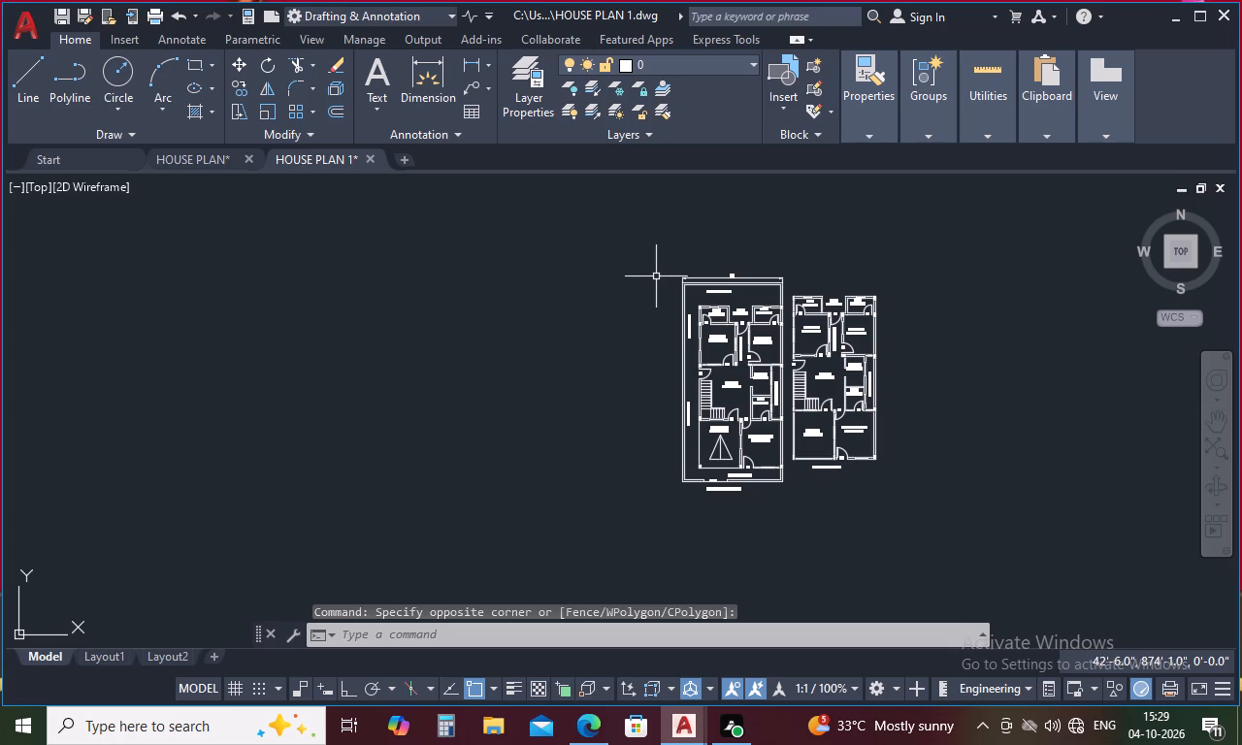
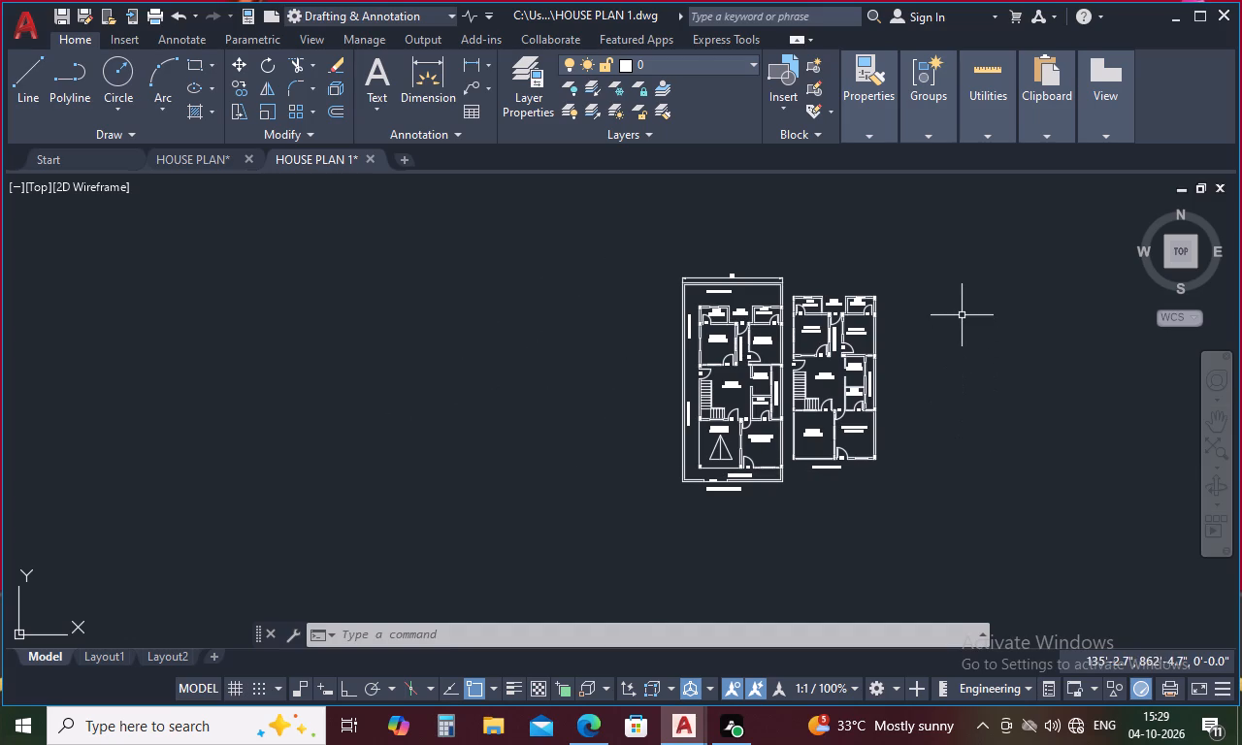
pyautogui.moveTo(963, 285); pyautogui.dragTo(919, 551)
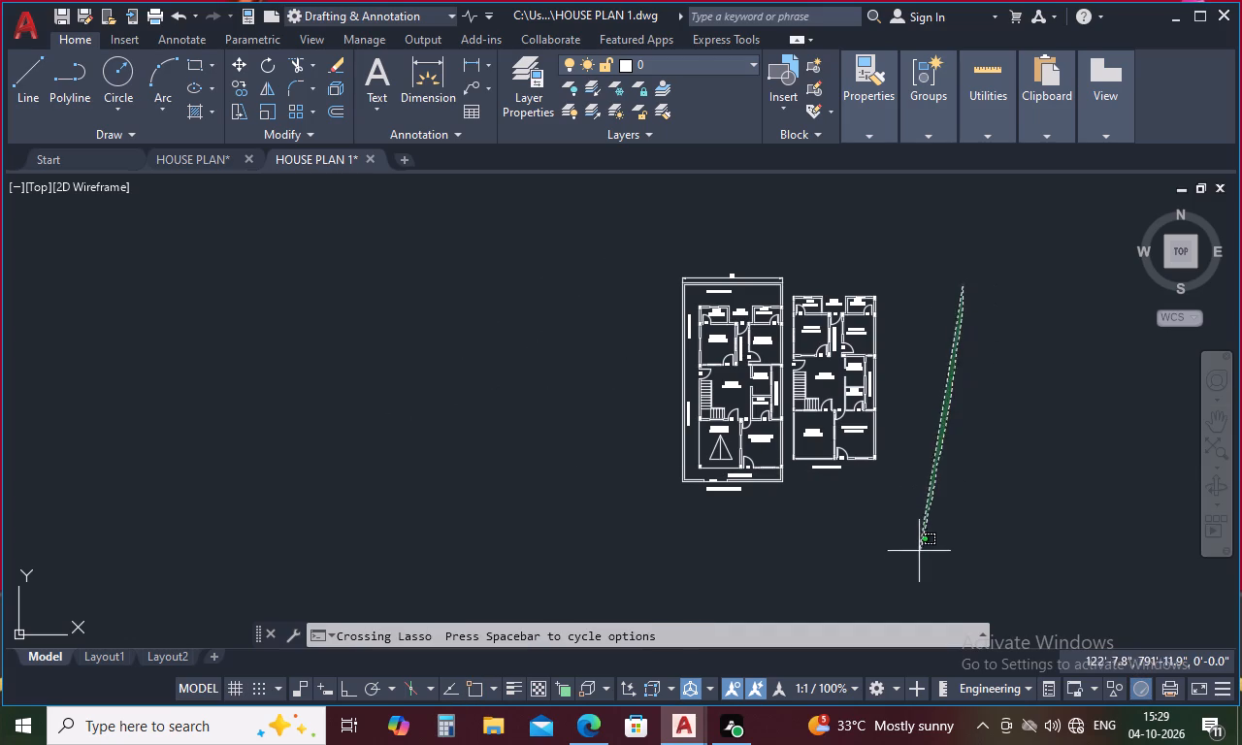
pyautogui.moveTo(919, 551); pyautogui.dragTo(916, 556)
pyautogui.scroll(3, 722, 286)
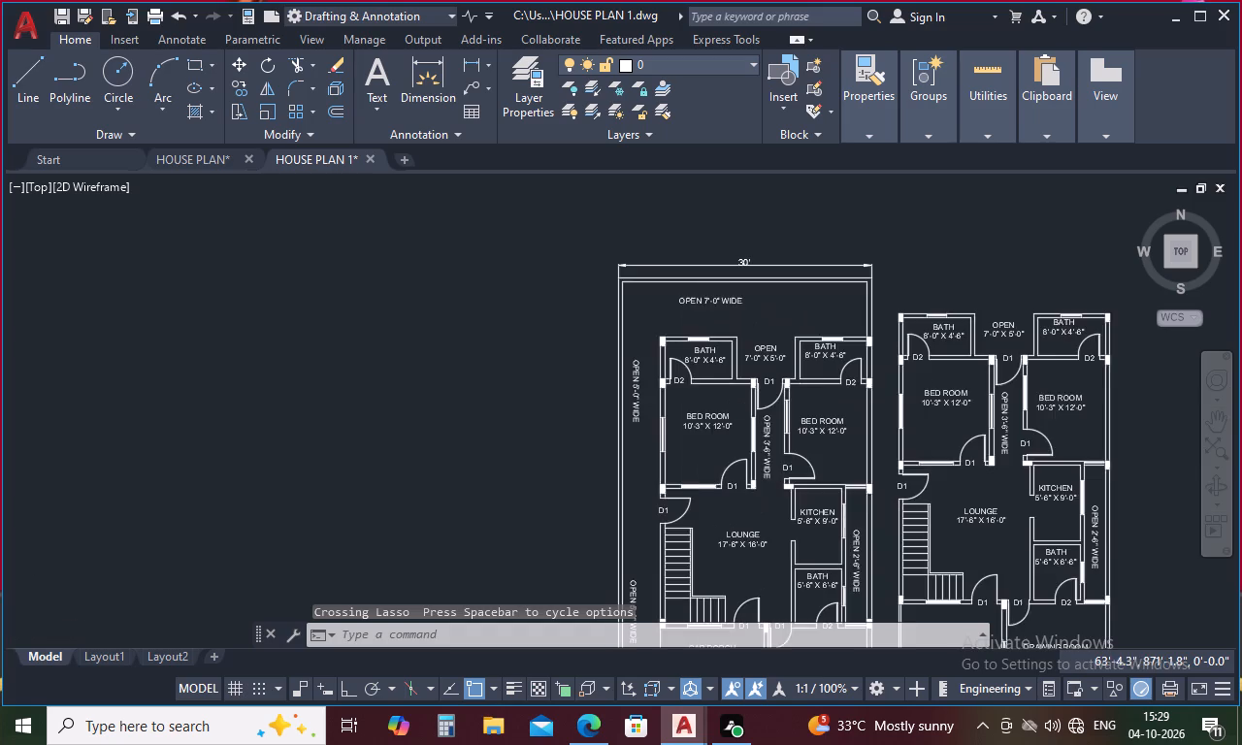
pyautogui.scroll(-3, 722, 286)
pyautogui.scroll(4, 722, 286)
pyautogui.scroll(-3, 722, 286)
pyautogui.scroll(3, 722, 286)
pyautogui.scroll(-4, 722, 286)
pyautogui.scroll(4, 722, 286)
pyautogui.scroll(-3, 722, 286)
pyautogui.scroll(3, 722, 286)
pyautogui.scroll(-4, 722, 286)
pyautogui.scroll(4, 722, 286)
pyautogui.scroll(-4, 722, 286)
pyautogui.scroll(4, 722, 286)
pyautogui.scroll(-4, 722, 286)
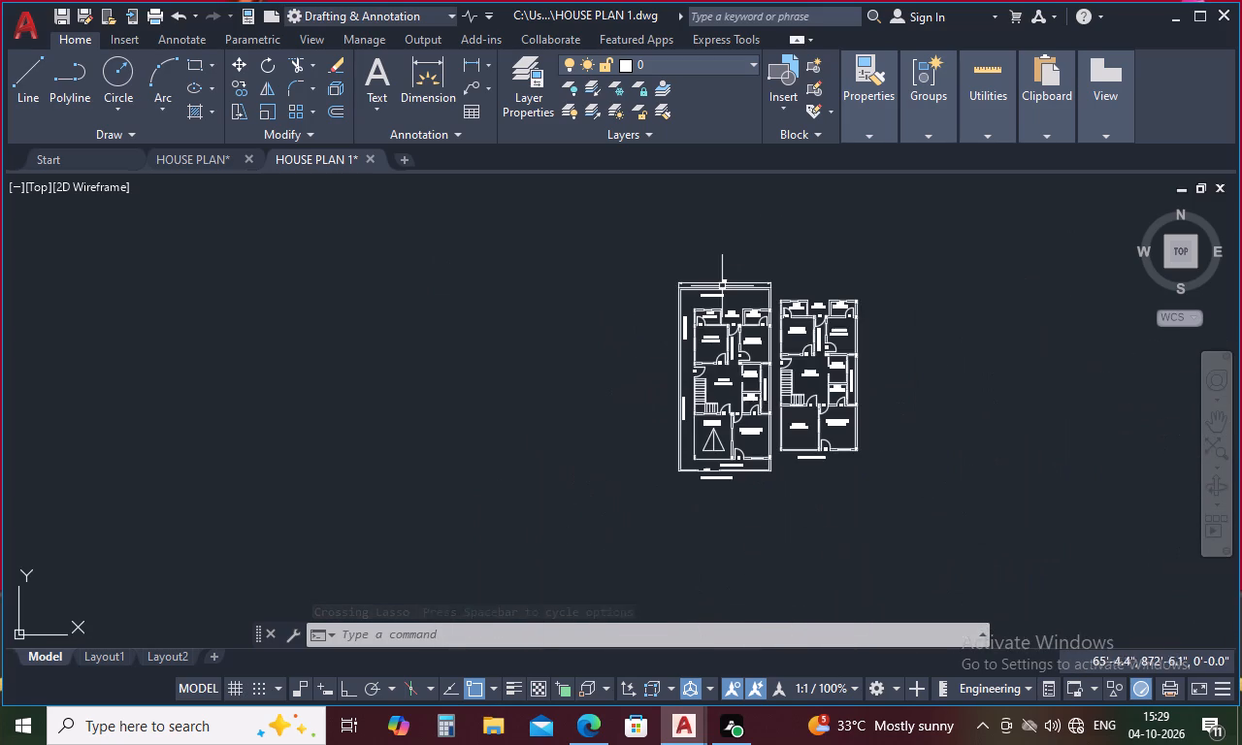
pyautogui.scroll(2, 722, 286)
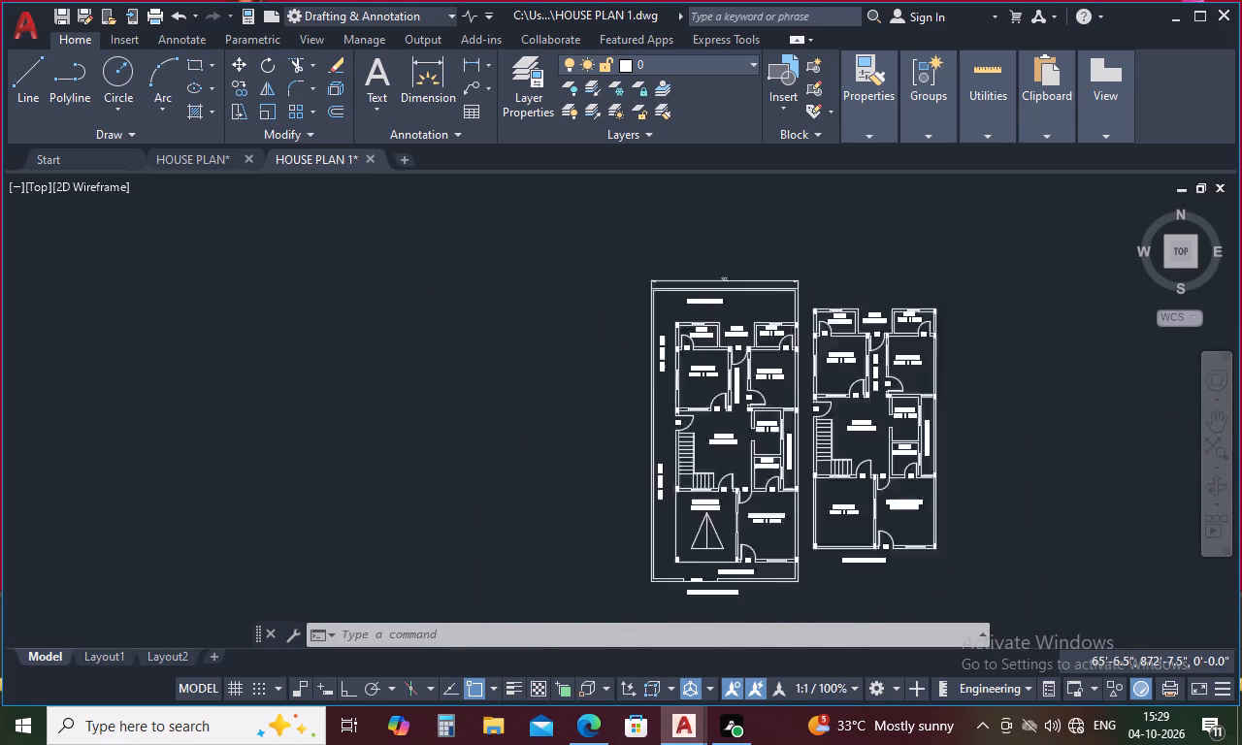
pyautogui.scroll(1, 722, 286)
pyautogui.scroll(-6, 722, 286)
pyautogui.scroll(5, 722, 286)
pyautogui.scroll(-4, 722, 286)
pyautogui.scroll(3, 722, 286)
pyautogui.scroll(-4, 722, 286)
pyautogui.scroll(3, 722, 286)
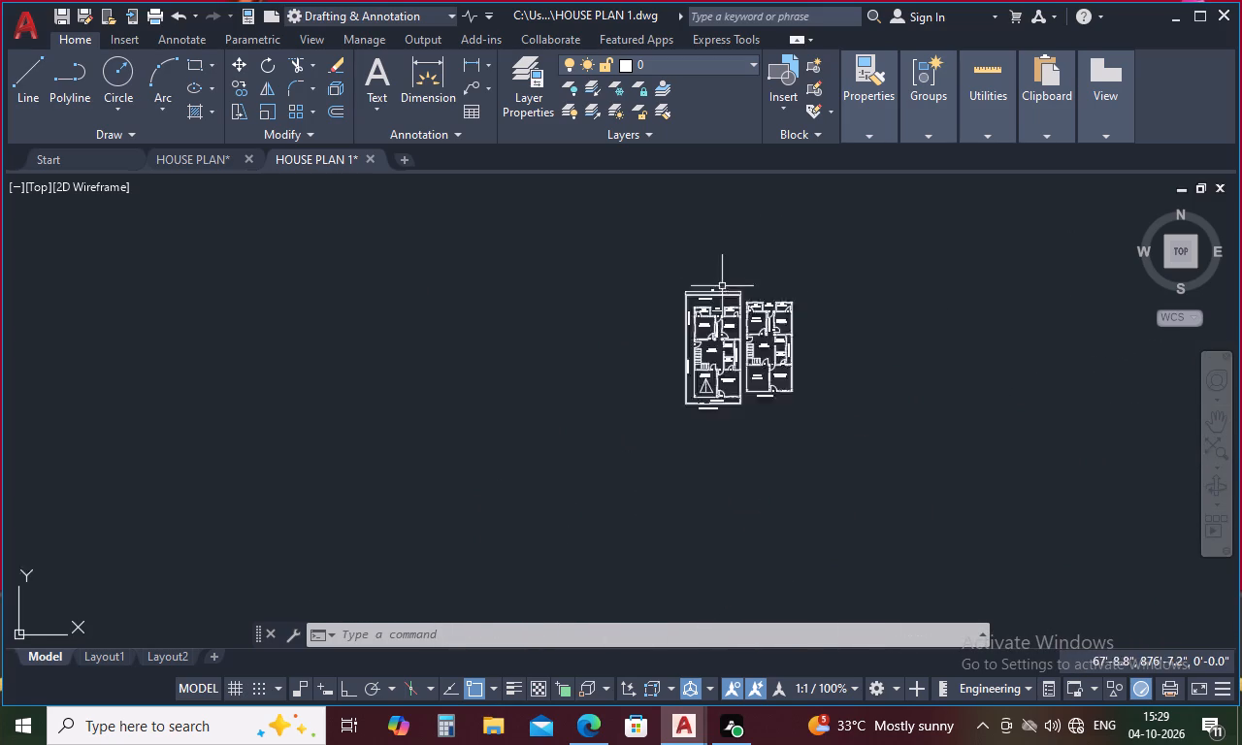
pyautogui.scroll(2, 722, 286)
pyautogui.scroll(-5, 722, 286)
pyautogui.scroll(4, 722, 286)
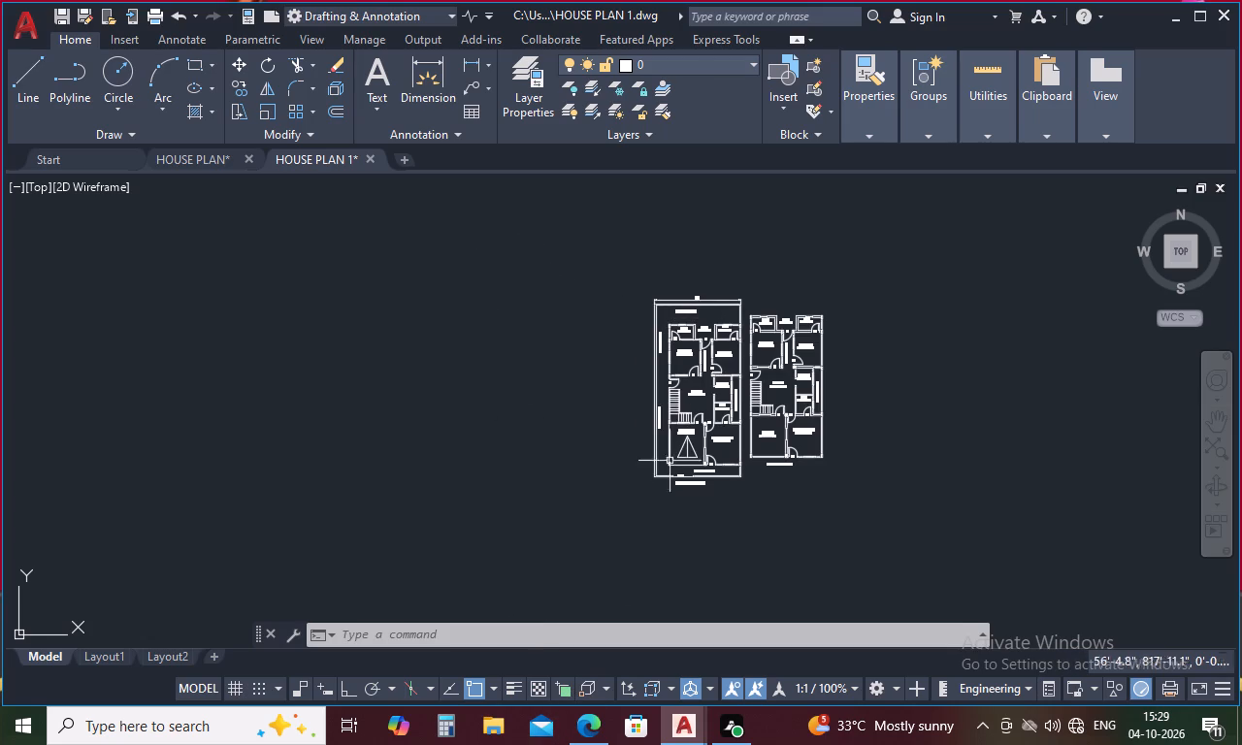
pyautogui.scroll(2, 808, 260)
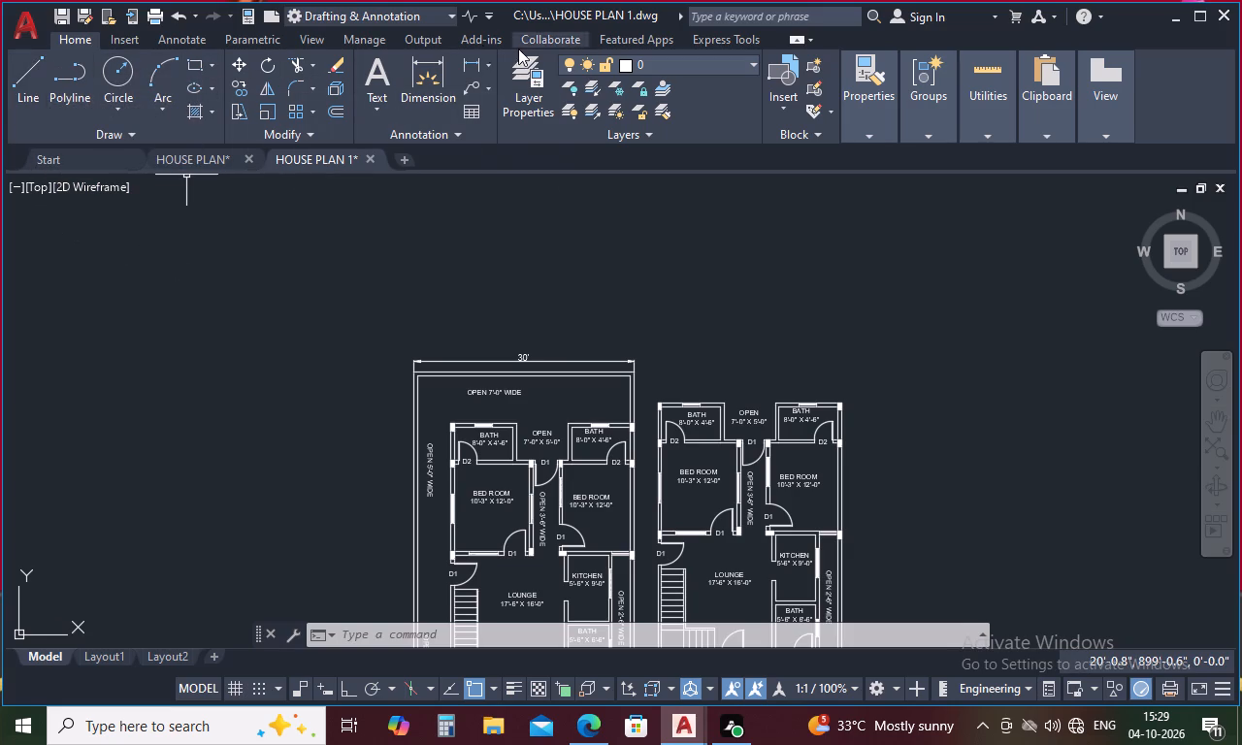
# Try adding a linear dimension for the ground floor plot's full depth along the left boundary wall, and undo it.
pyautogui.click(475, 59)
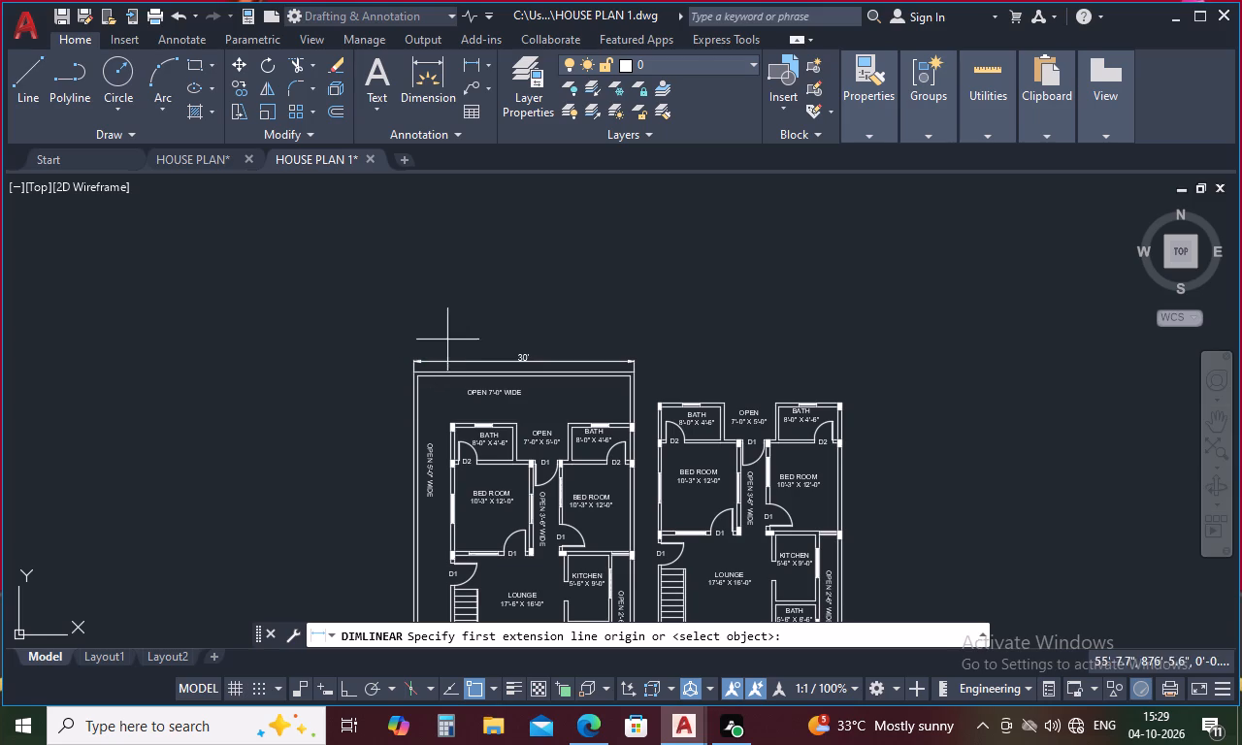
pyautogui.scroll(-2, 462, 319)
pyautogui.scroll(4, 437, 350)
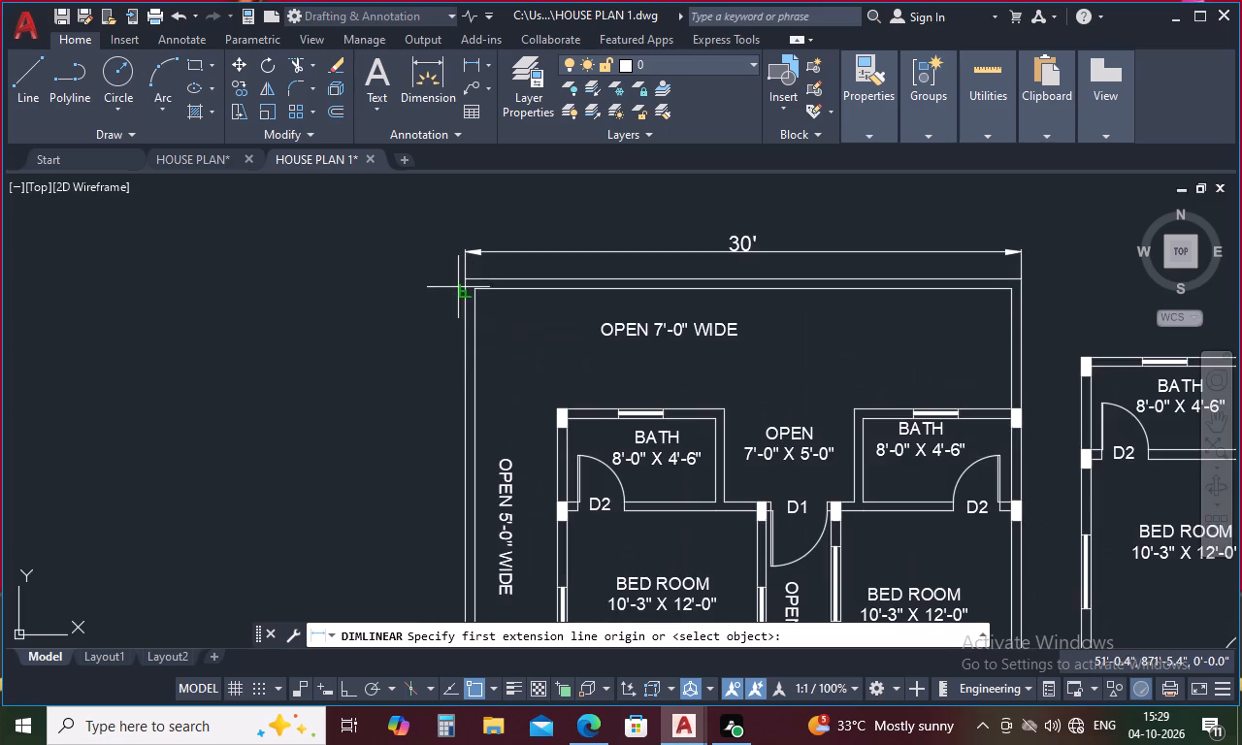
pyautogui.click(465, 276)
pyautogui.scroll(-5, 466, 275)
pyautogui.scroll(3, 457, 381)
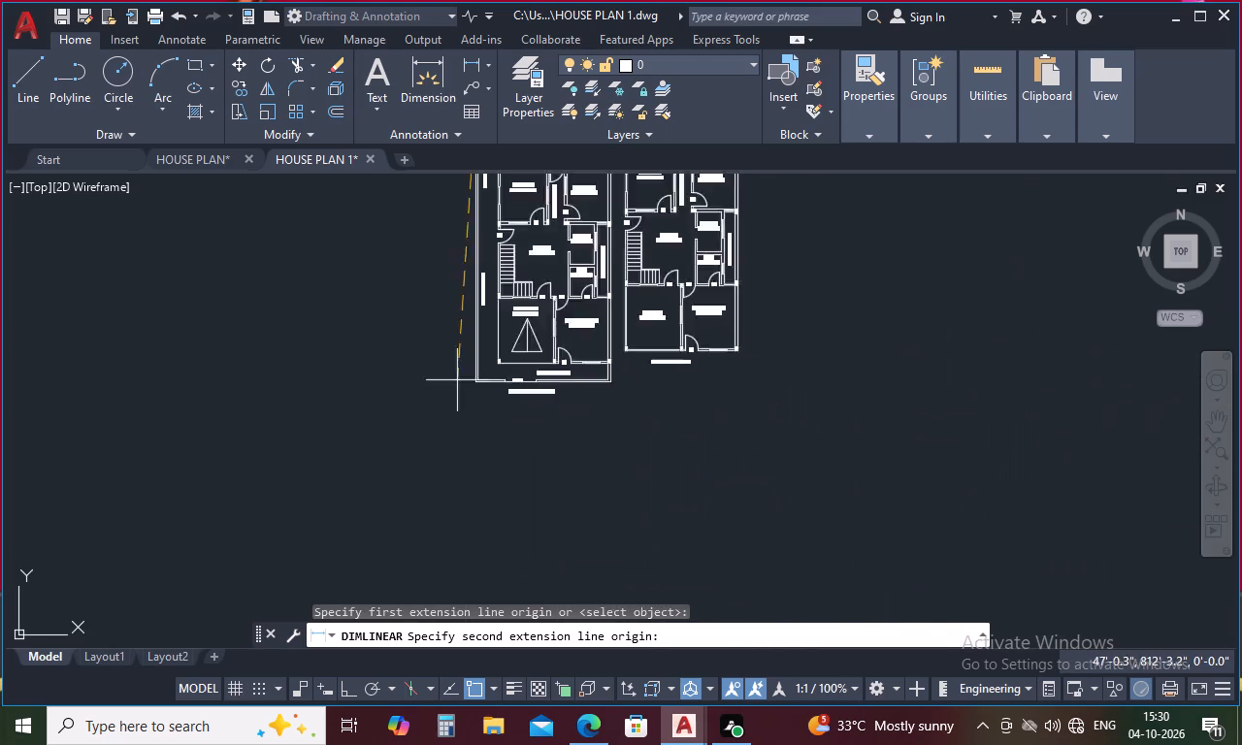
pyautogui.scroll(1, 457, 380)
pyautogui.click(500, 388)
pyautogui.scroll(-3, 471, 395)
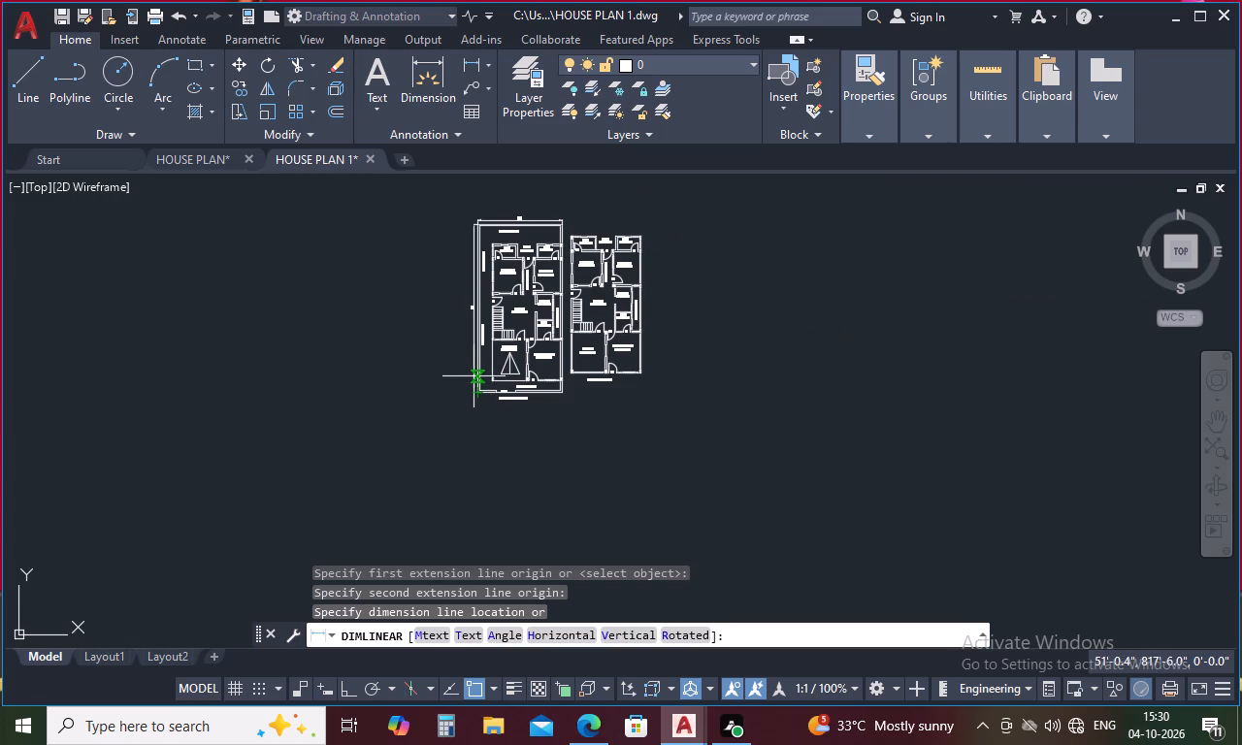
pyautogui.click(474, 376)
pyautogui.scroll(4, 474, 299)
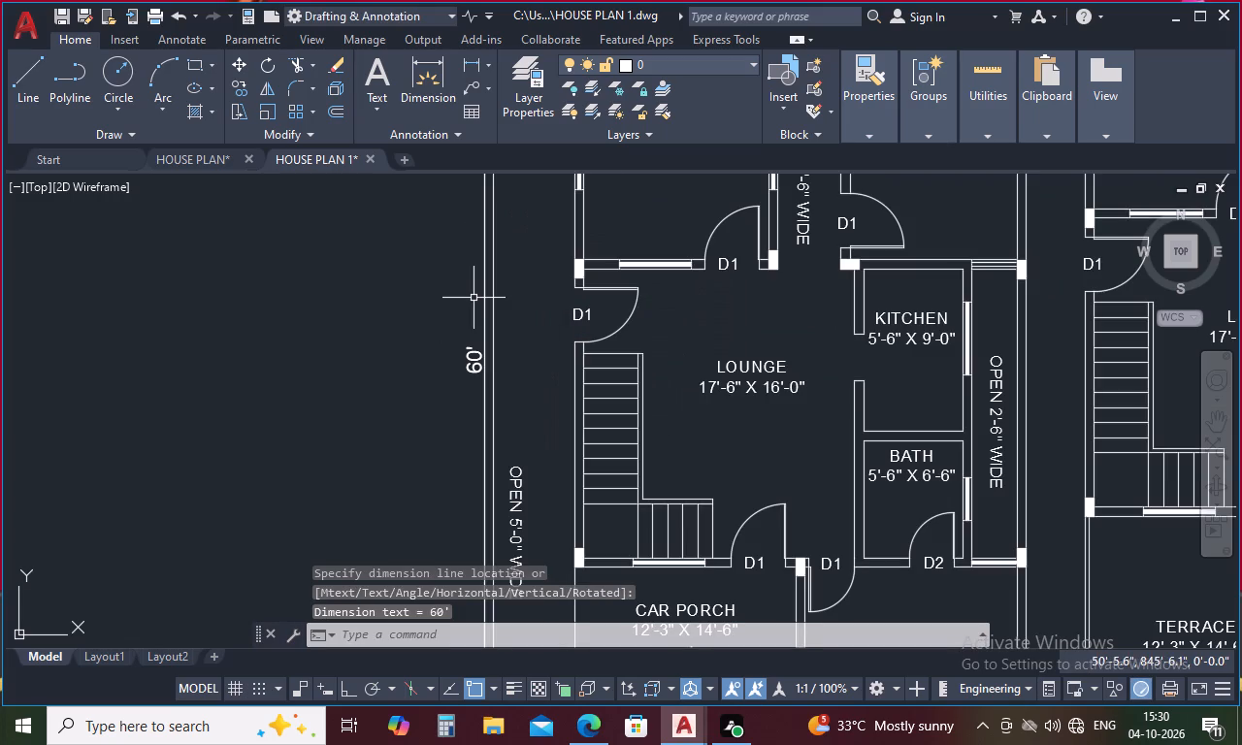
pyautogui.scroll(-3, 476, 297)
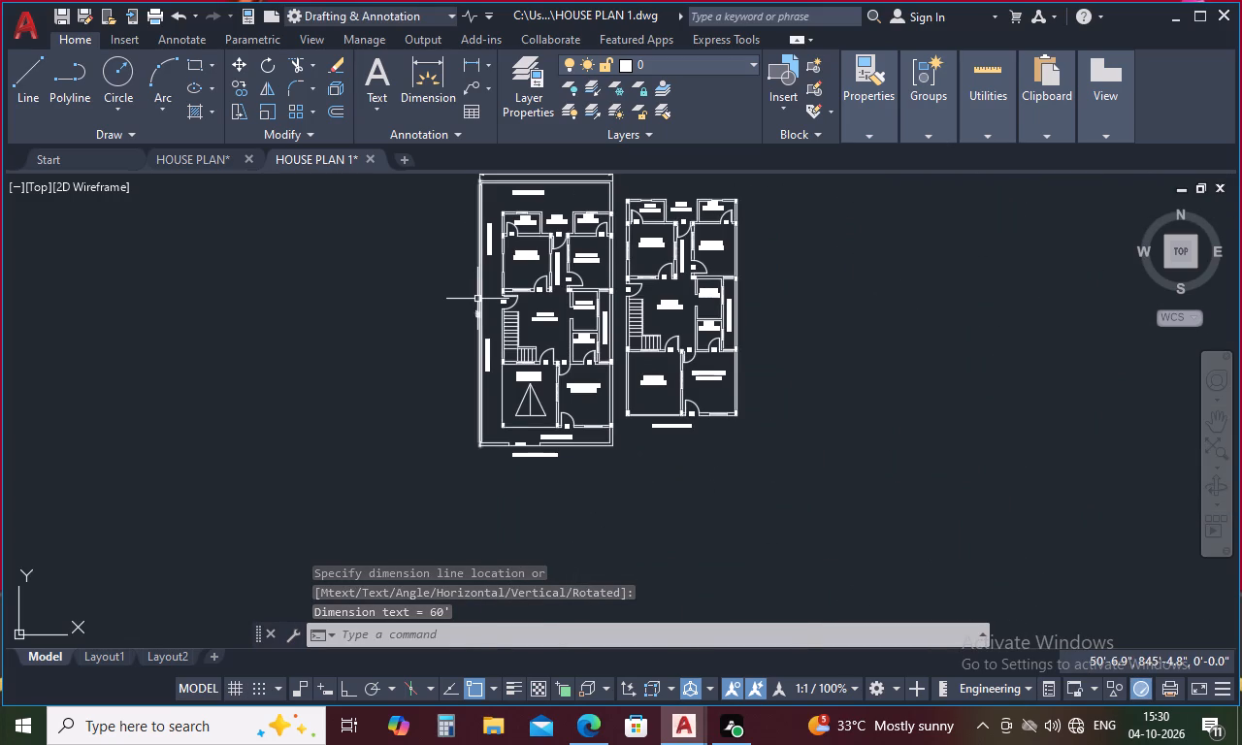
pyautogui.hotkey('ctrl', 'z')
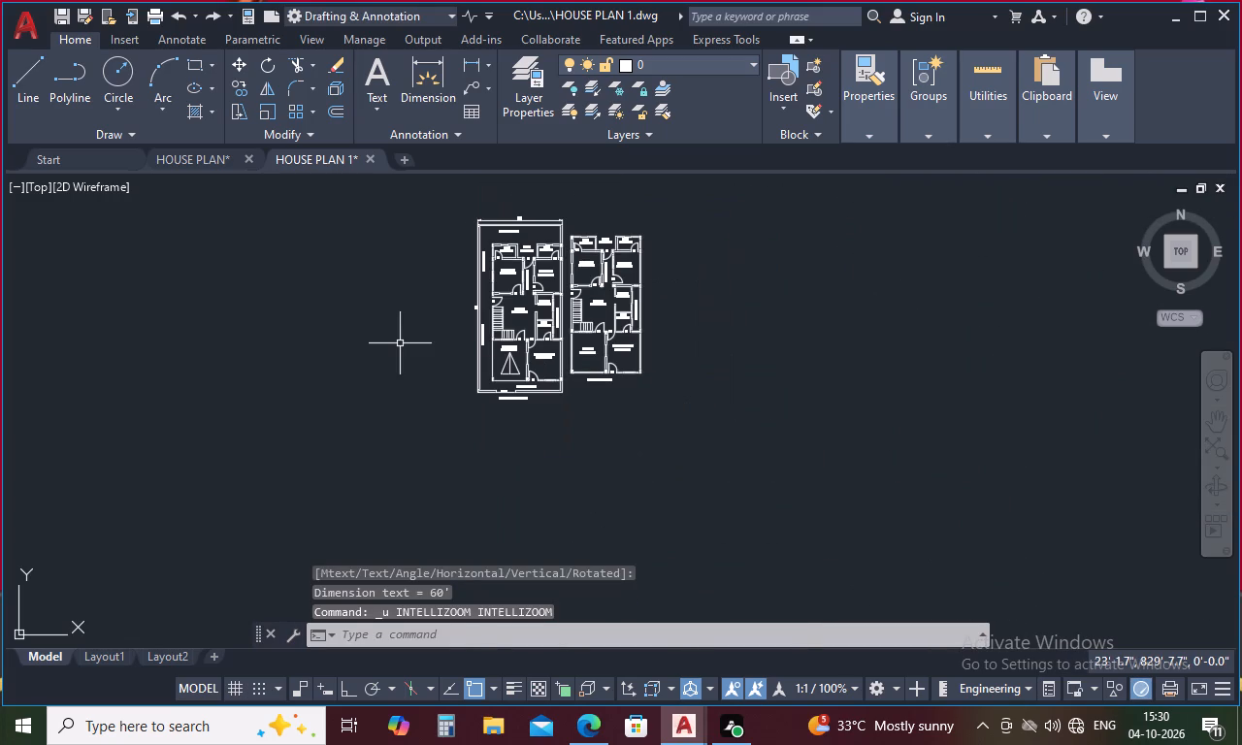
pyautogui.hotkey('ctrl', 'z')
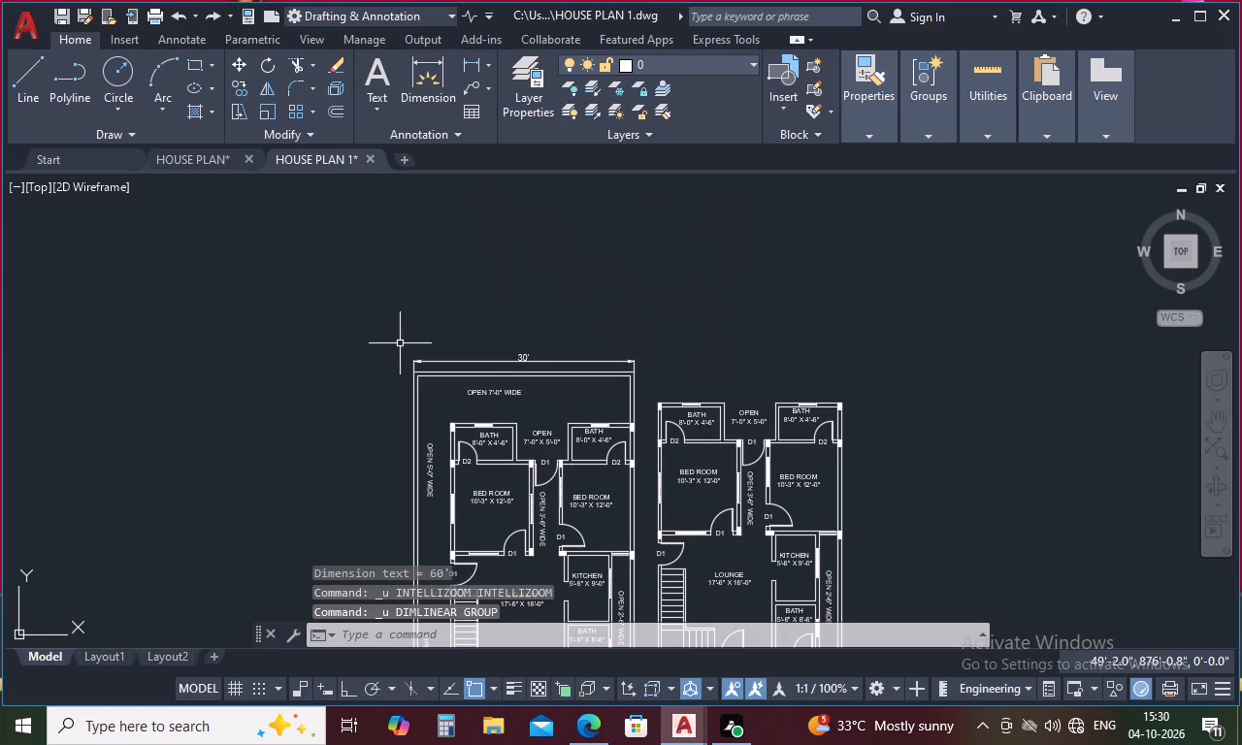
# Dimension the ground floor plot's full depth between its left outer corners, placing the dimension line just outside the left boundary wall.
pyautogui.click(468, 61)
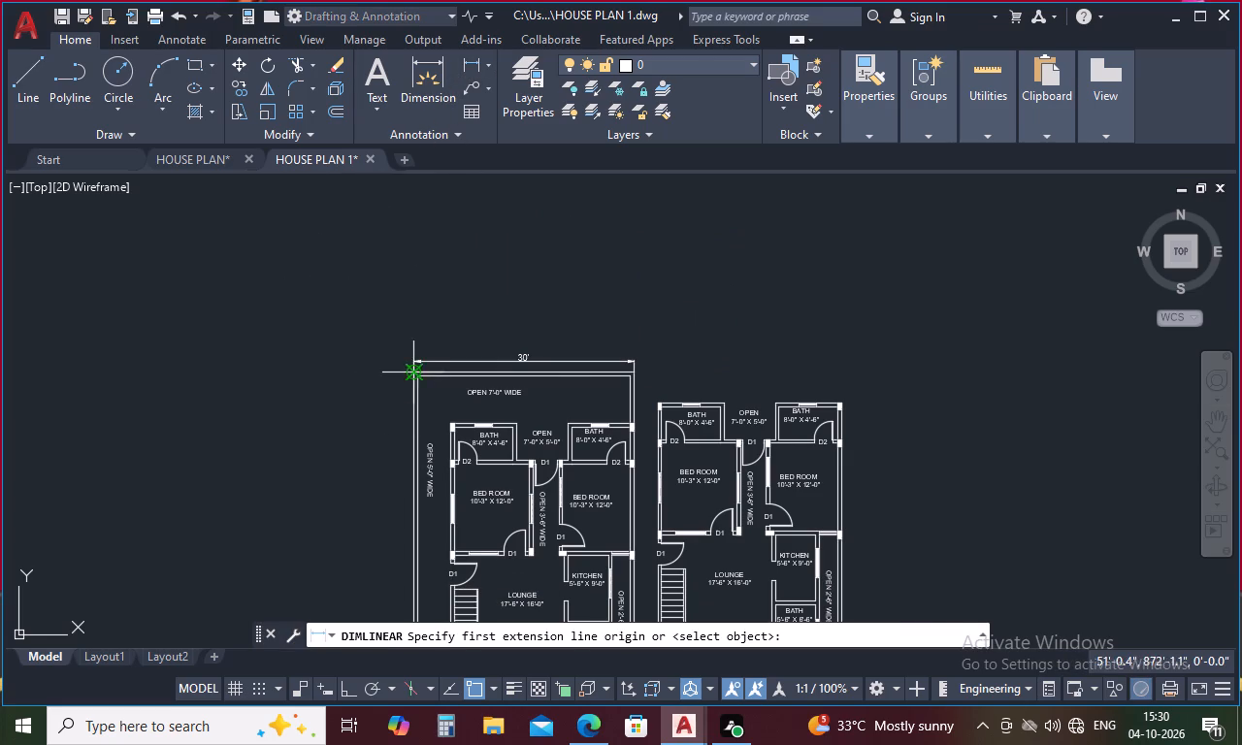
pyautogui.scroll(3, 410, 370)
pyautogui.click(411, 385)
pyautogui.scroll(-4, 411, 380)
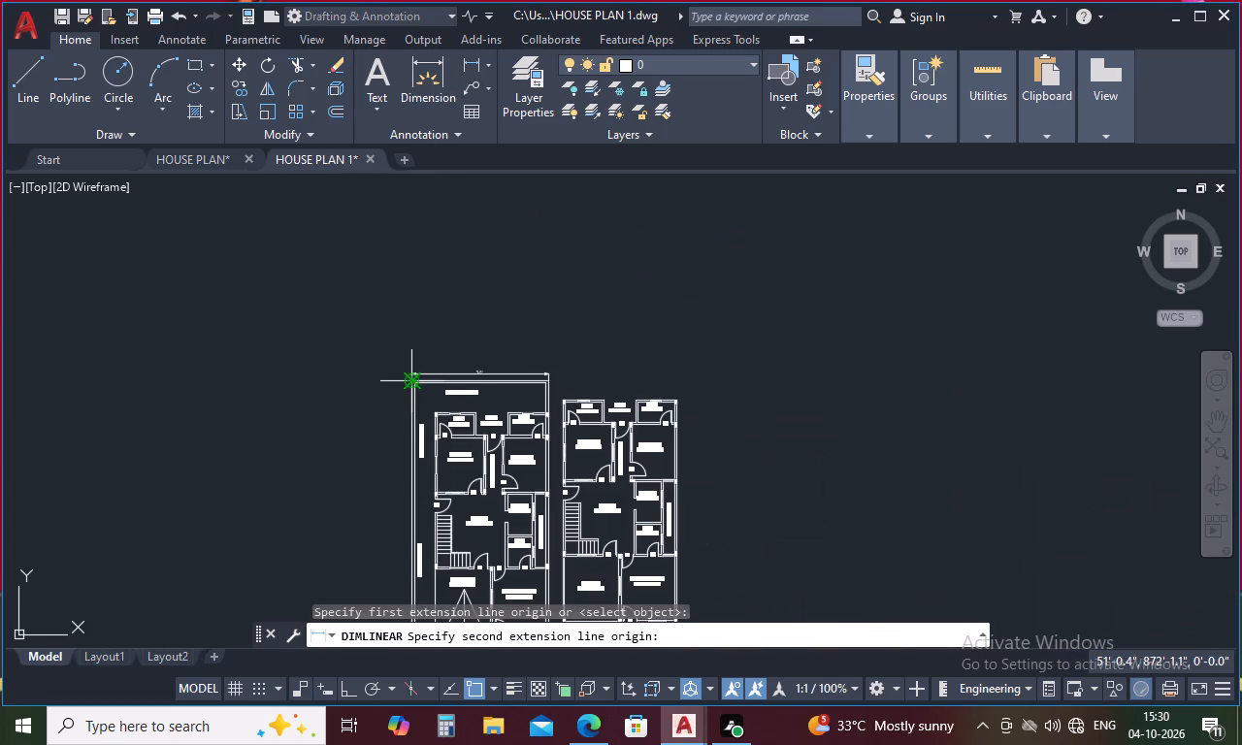
pyautogui.scroll(-3, 411, 379)
pyautogui.scroll(5, 409, 452)
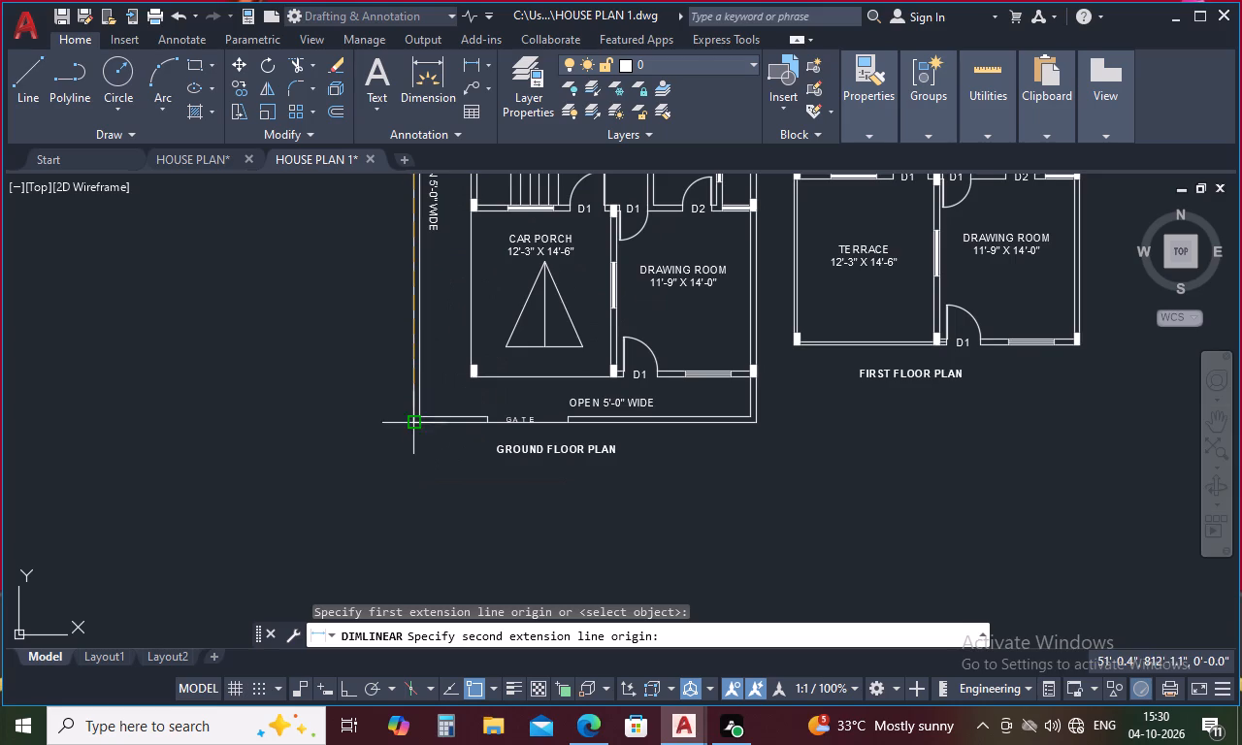
pyautogui.scroll(4, 413, 424)
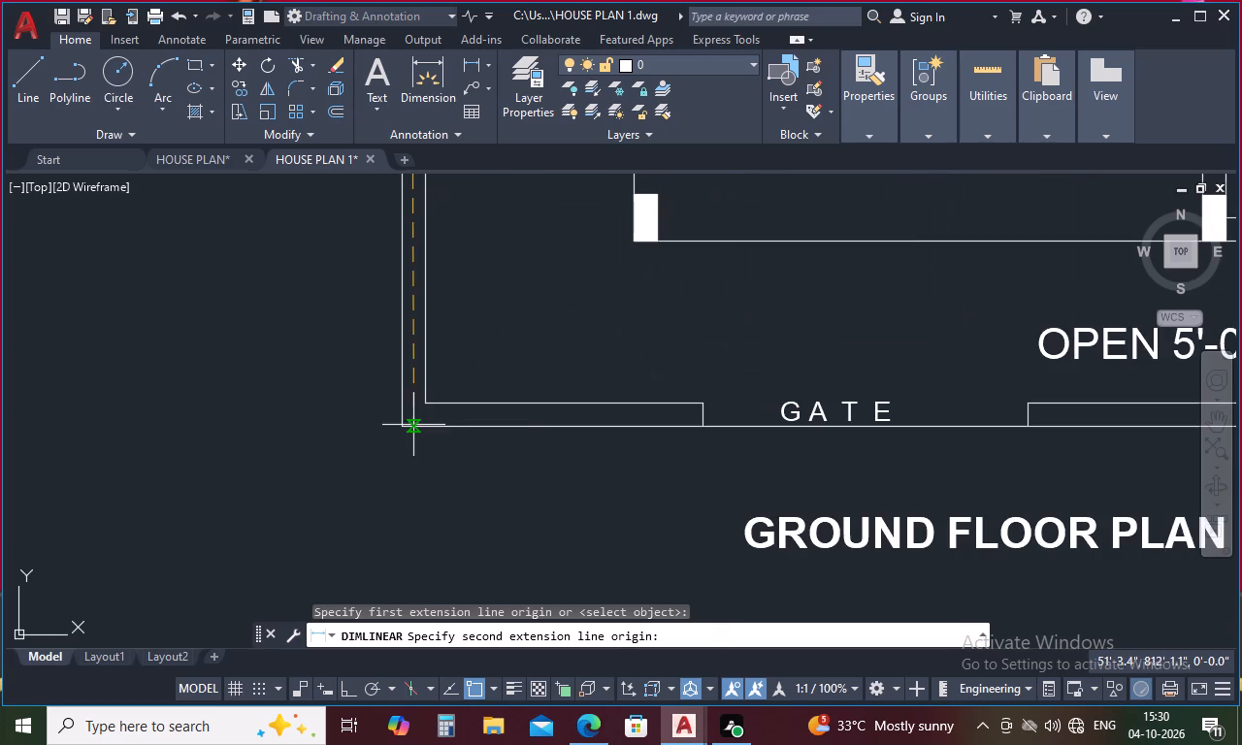
pyautogui.click(403, 427)
pyautogui.click(354, 437)
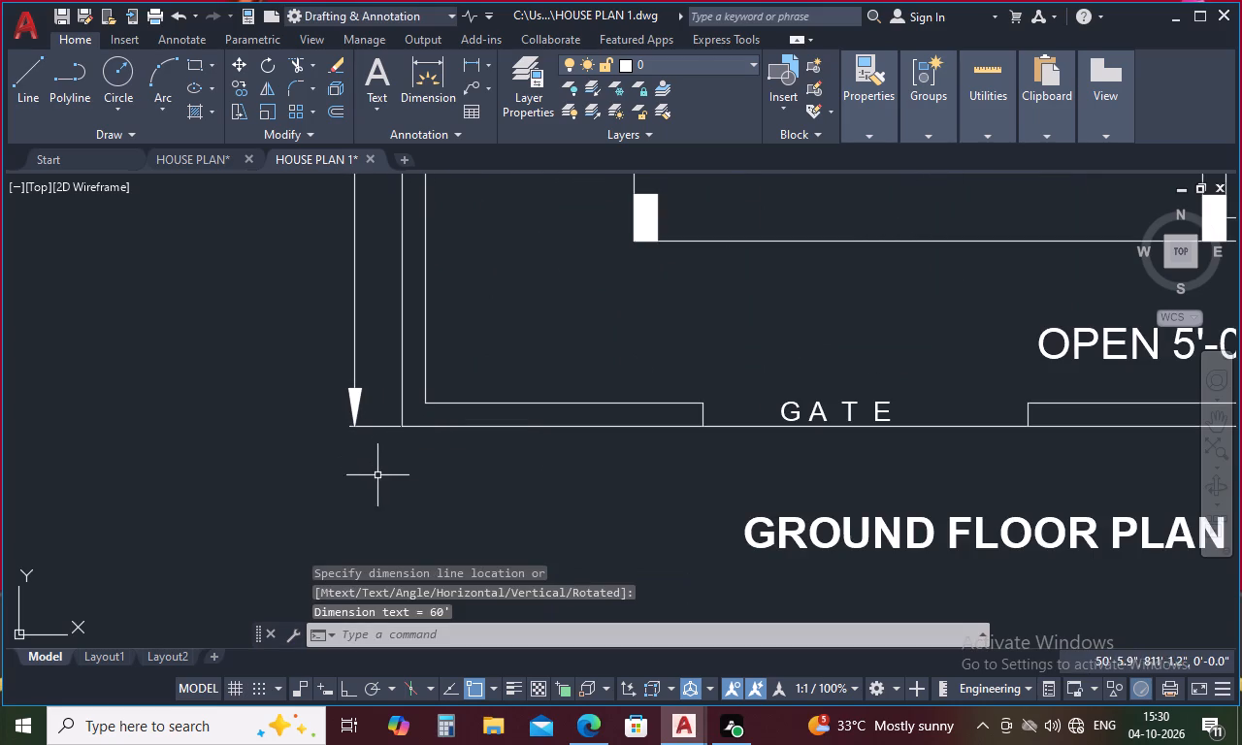
pyautogui.scroll(-6, 378, 486)
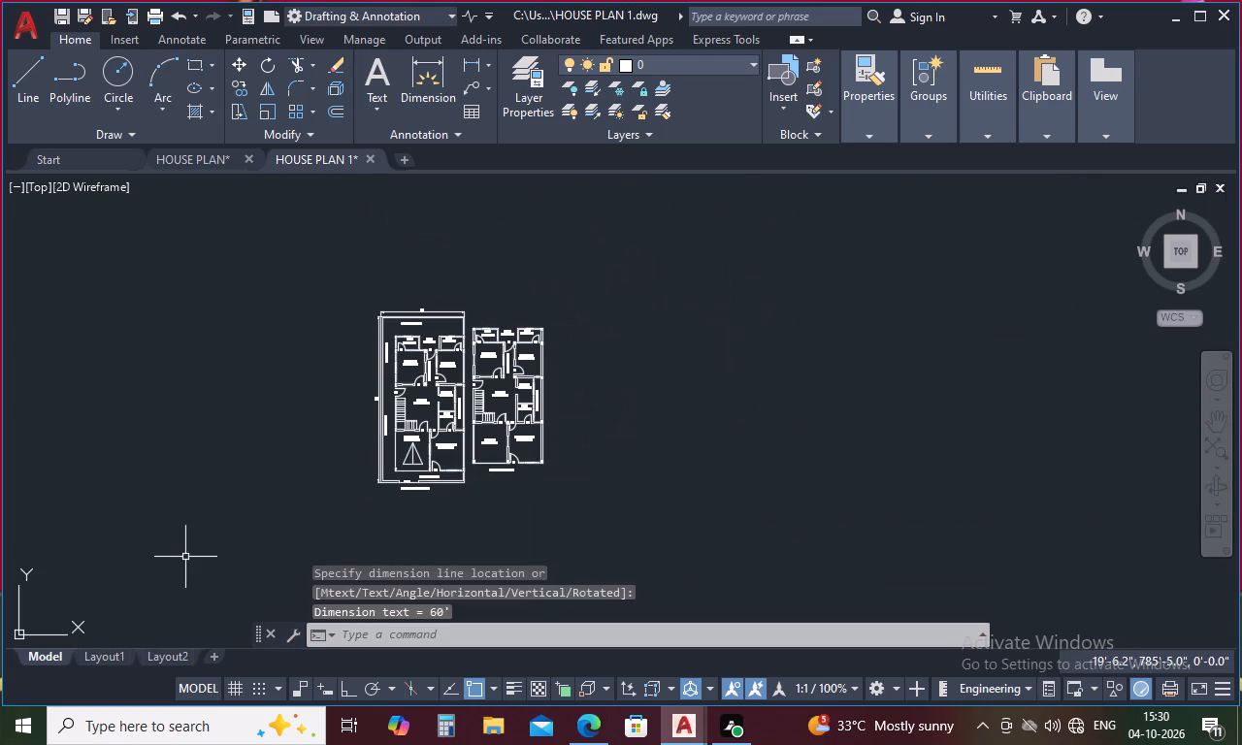
# Add a vertical linear dimension across the ground floor's "OPEN 7'-0" WIDE" strip, from the left bath's outer wall to the top boundary wall.
pyautogui.press('space')
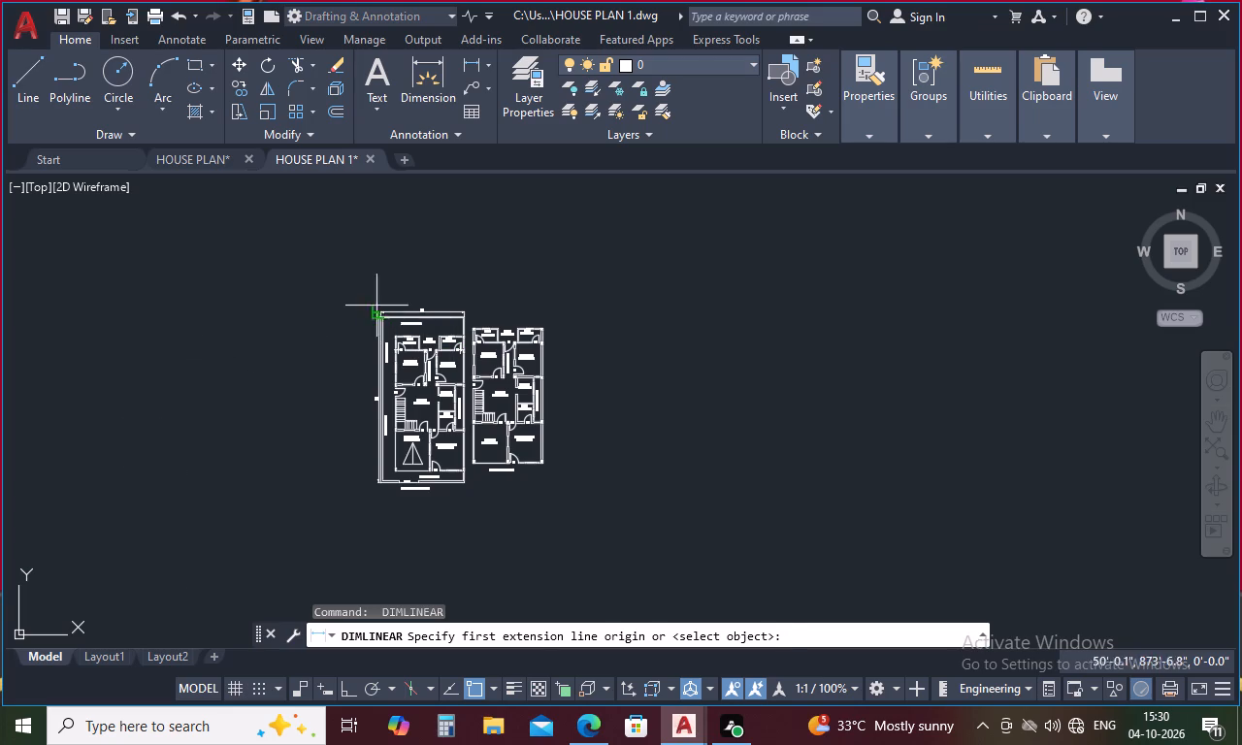
pyautogui.scroll(3, 376, 306)
pyautogui.scroll(4, 437, 396)
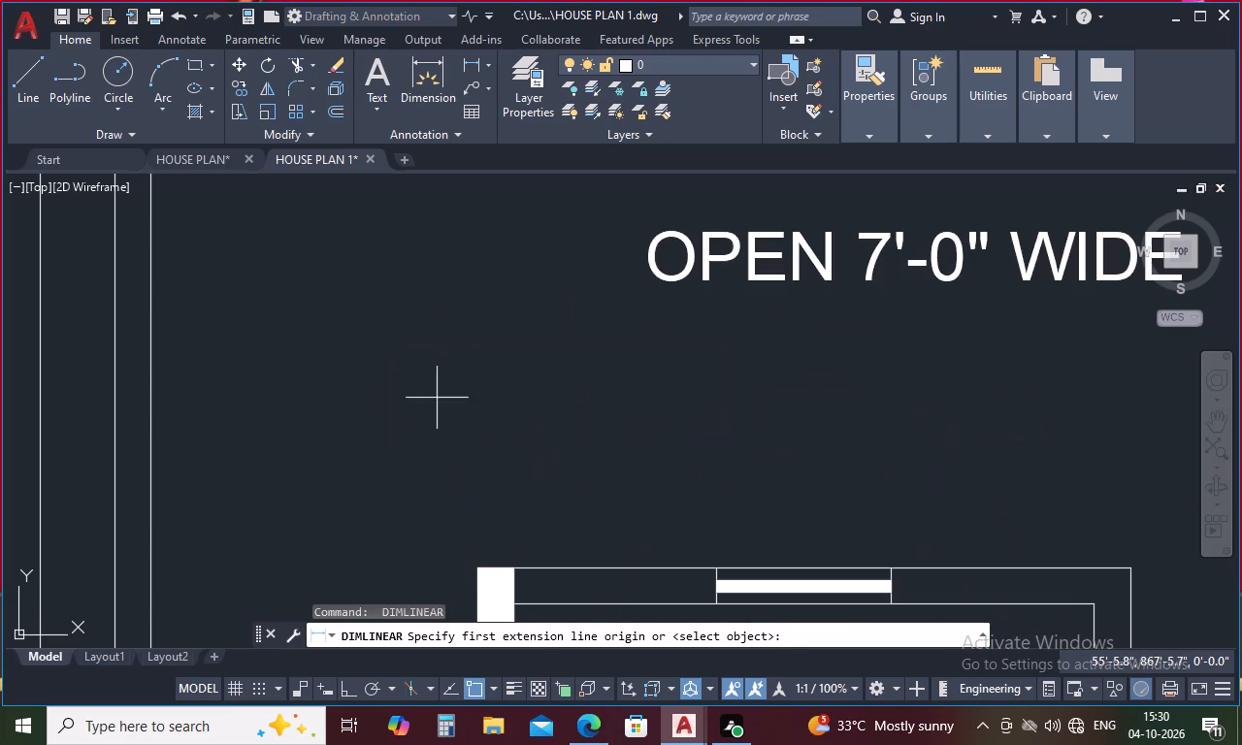
pyautogui.click(517, 566)
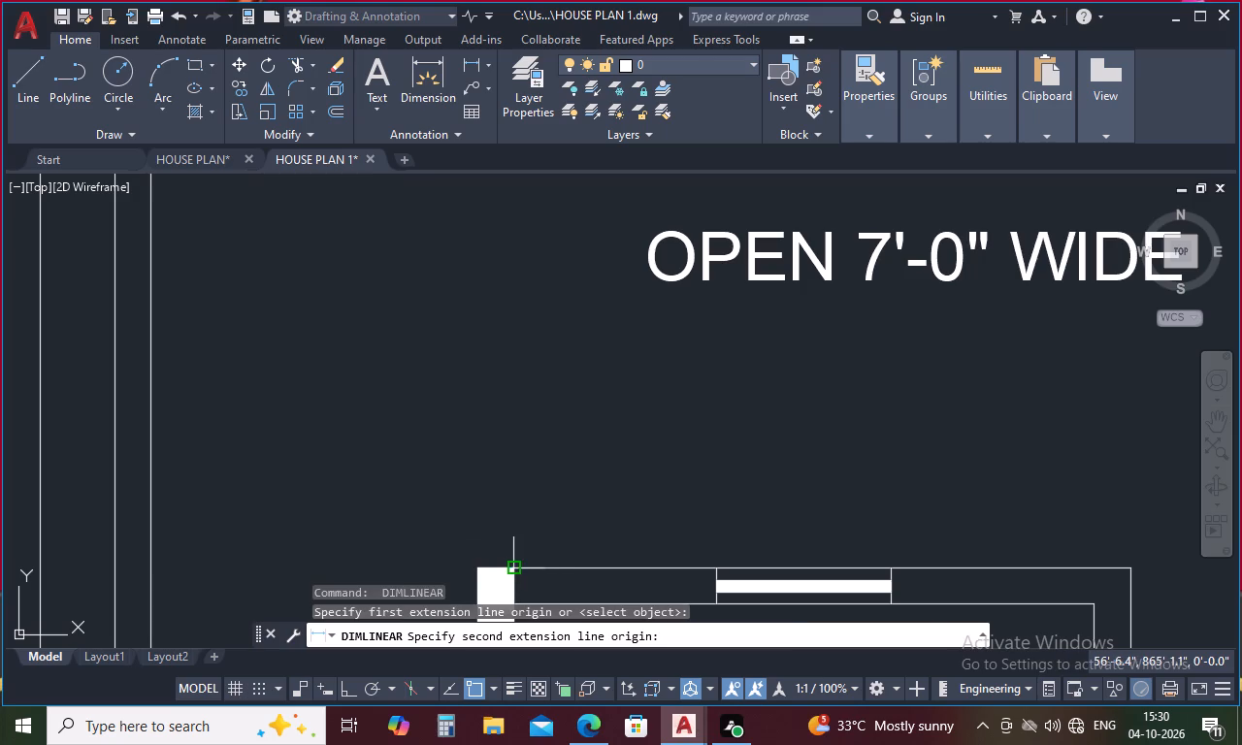
pyautogui.scroll(-3, 517, 566)
pyautogui.click(521, 437)
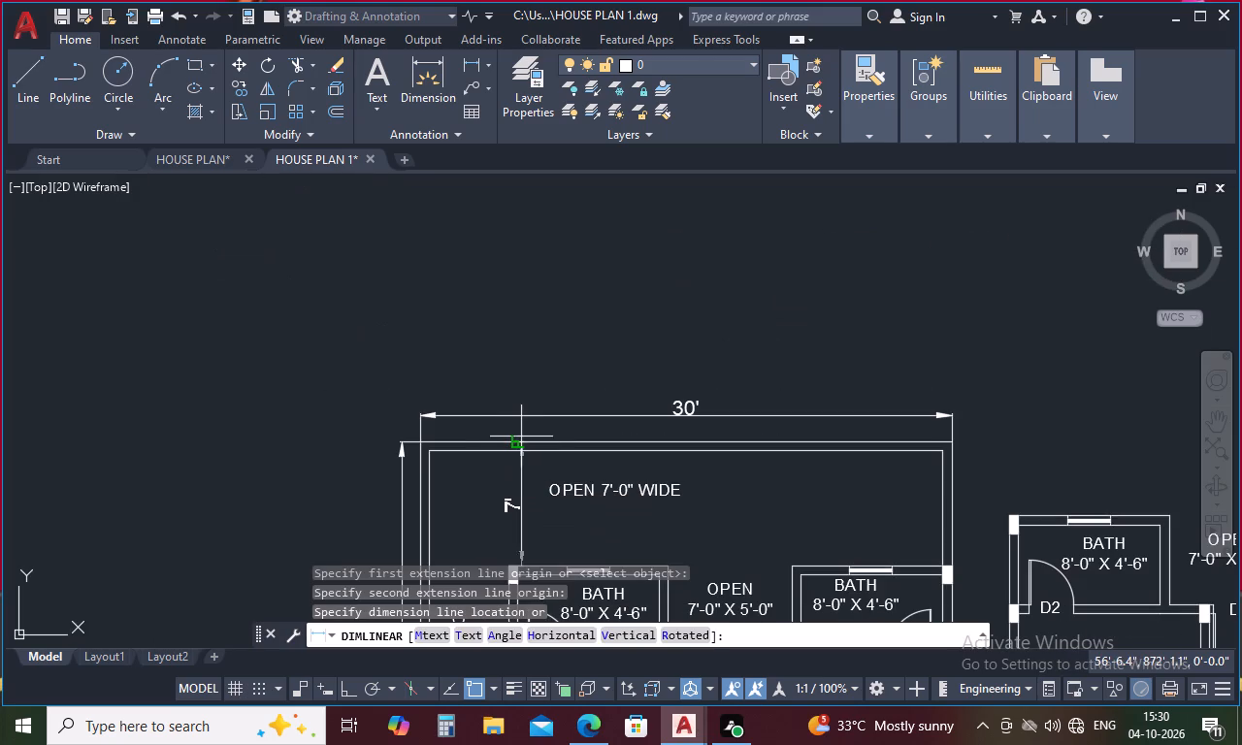
pyautogui.click(484, 469)
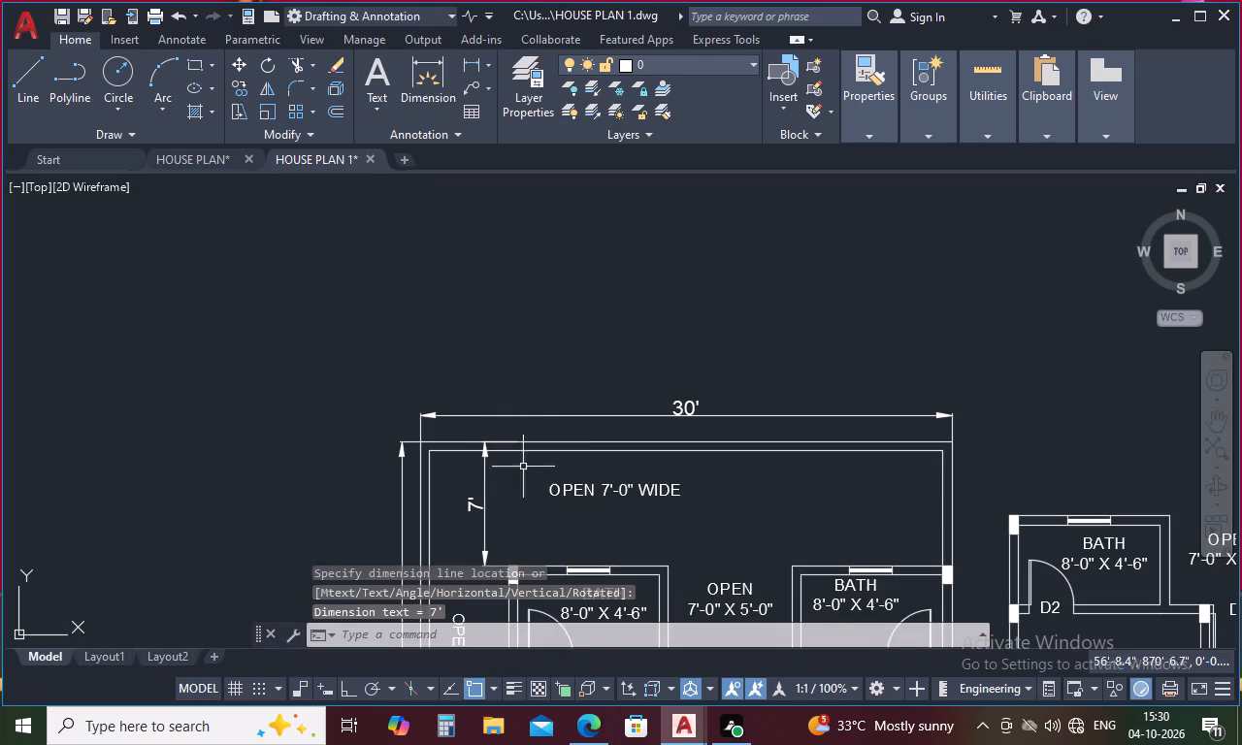
pyautogui.scroll(-2, 522, 419)
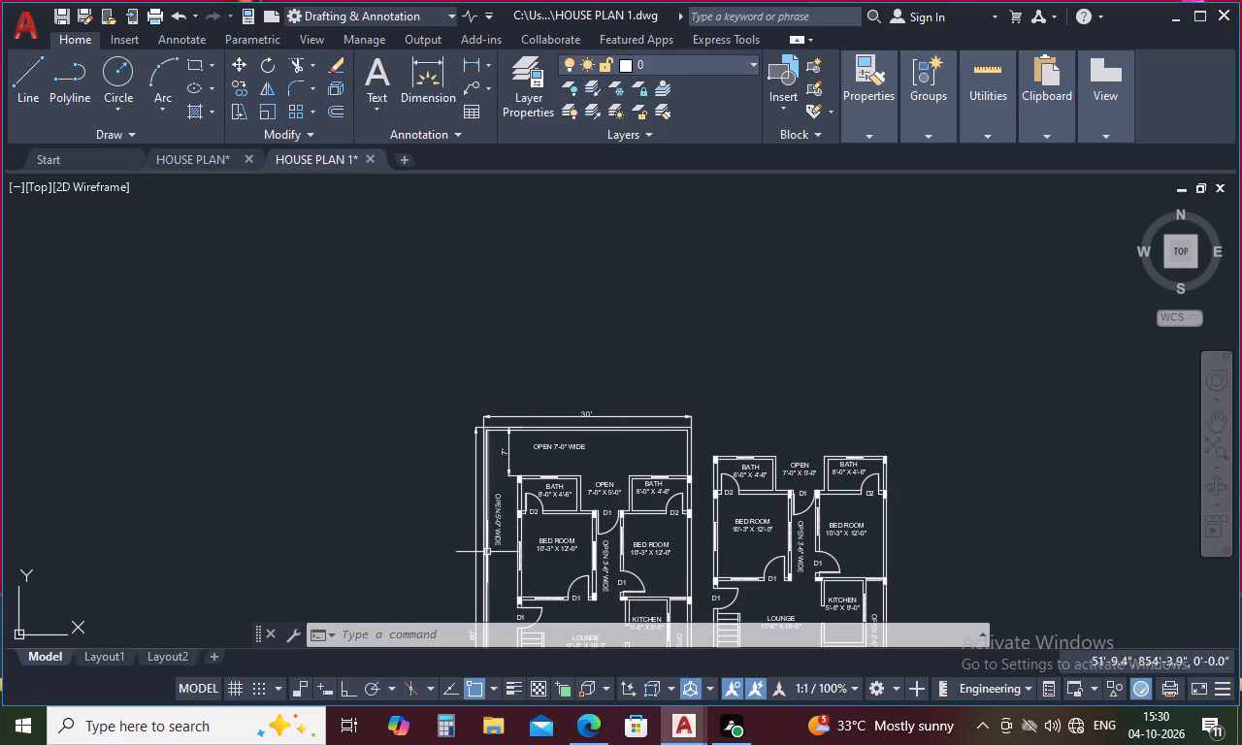
# Add a horizontal linear dimension across the ground floor's left open passage, from the left bedroom's window edge to the boundary wall.
pyautogui.scroll(3, 489, 567)
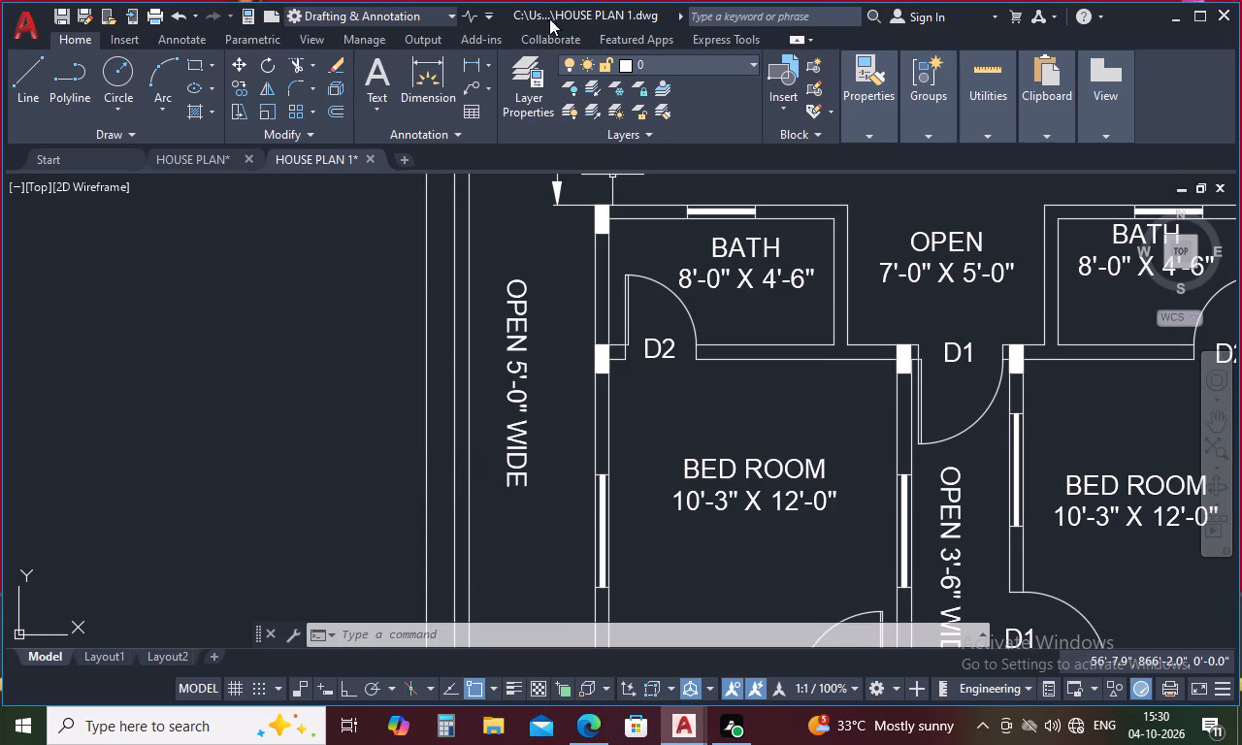
pyautogui.click(473, 57)
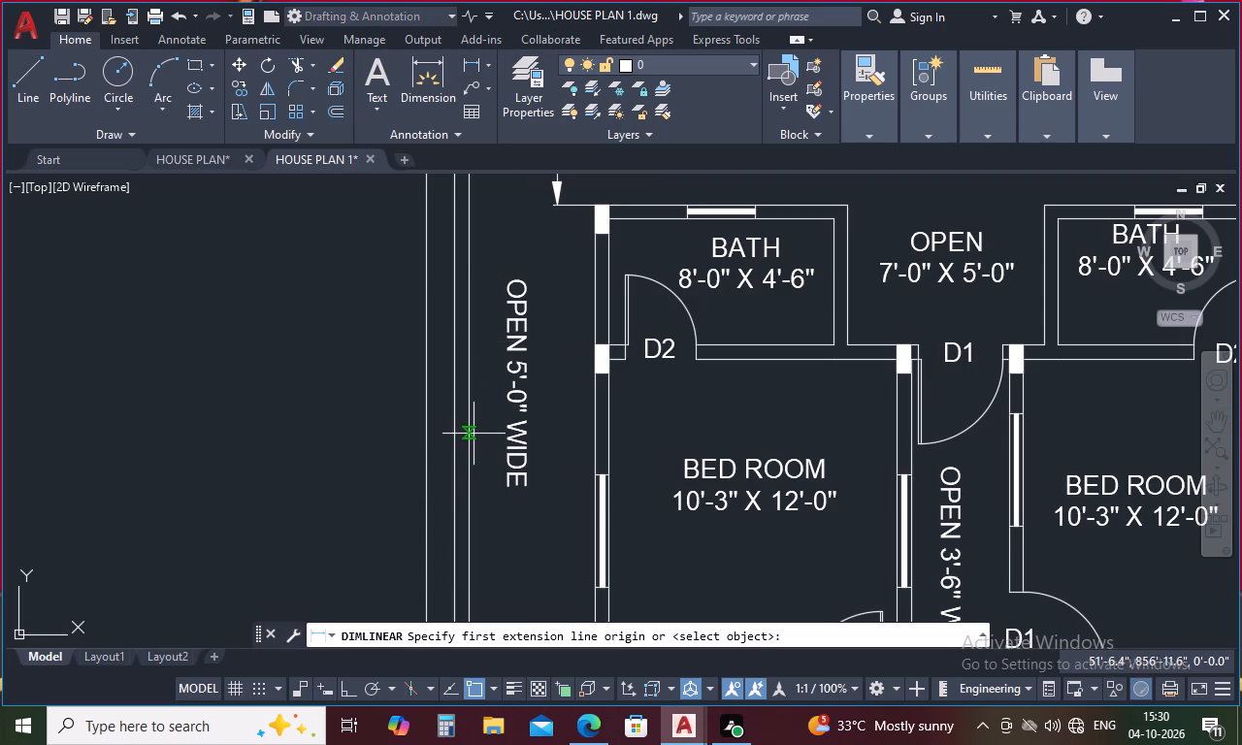
pyautogui.scroll(-2, 516, 323)
pyautogui.scroll(2, 532, 469)
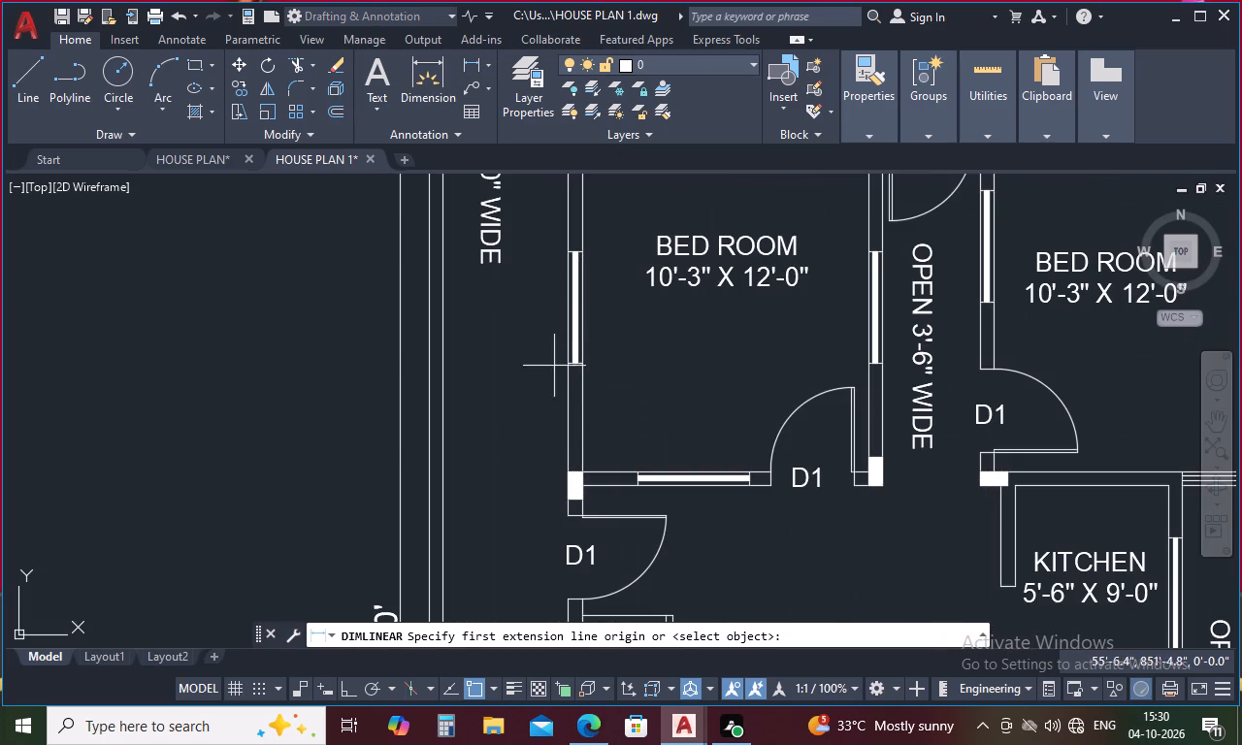
pyautogui.click(566, 366)
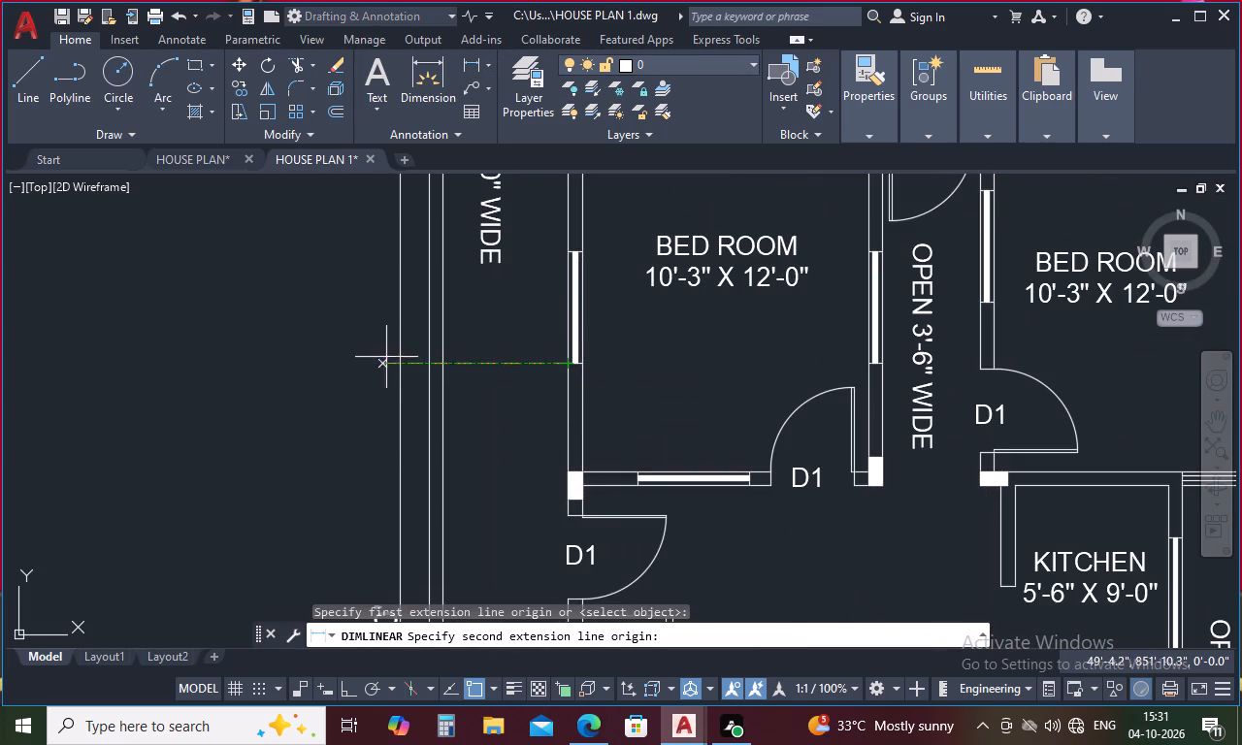
pyautogui.click(423, 367)
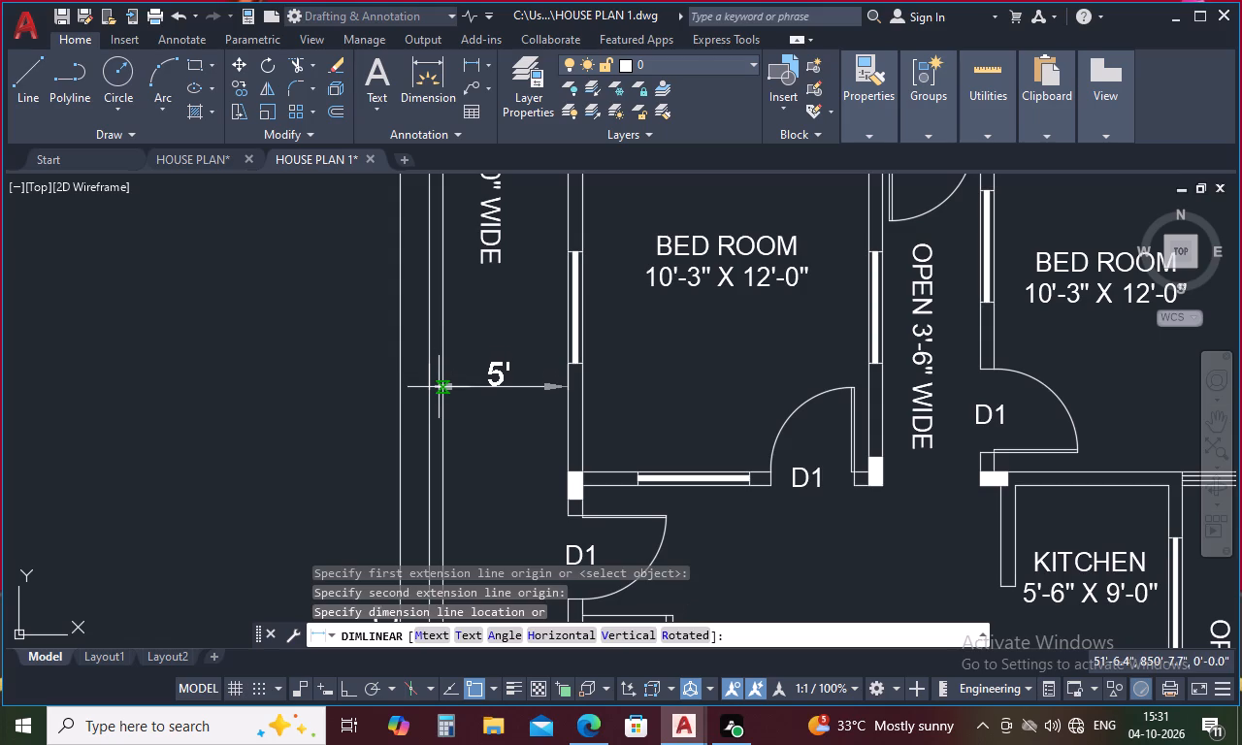
pyautogui.click(439, 387)
pyautogui.scroll(-3, 474, 498)
pyautogui.scroll(2, 496, 318)
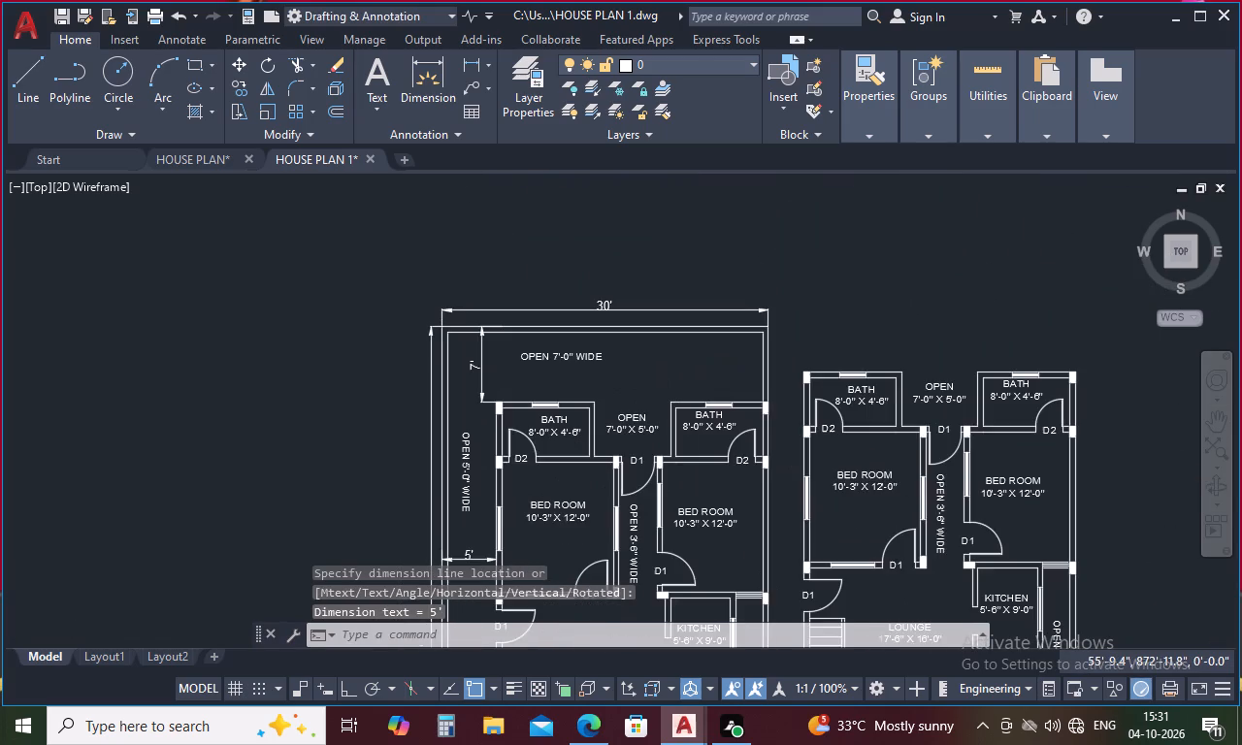
pyautogui.scroll(-4, 492, 335)
pyautogui.scroll(4, 488, 443)
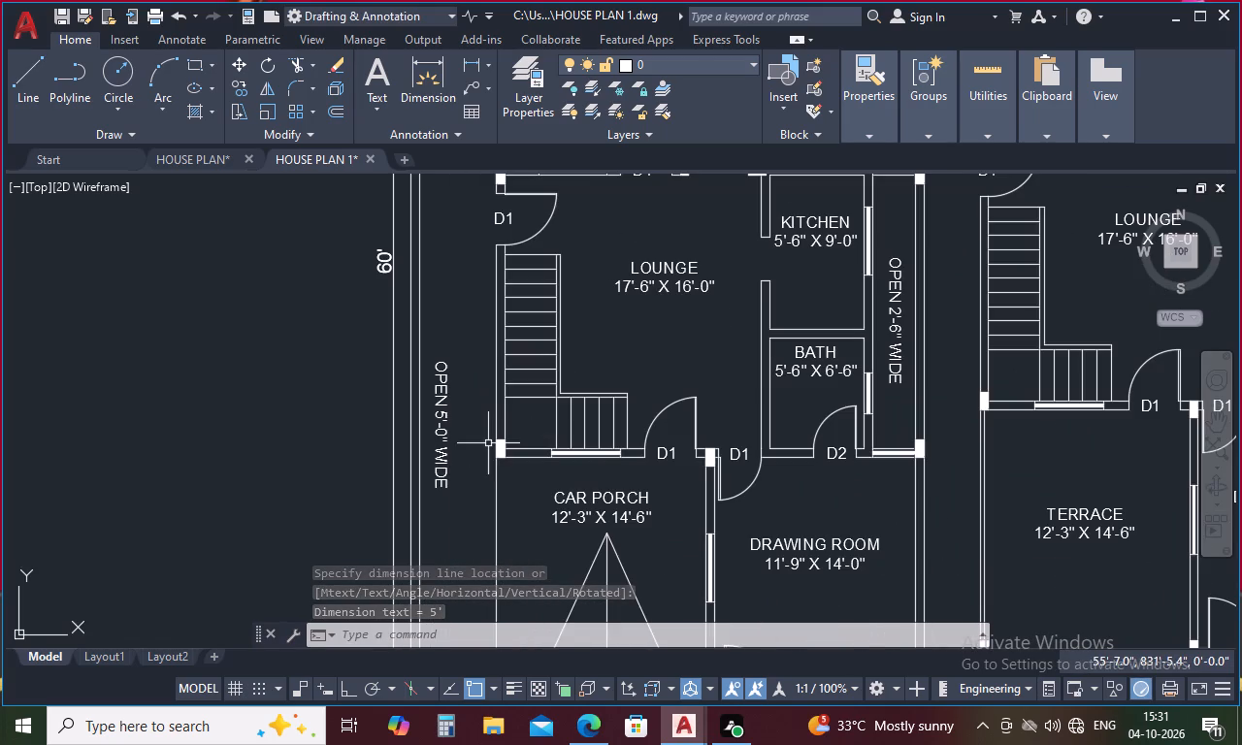
pyautogui.scroll(-3, 578, 358)
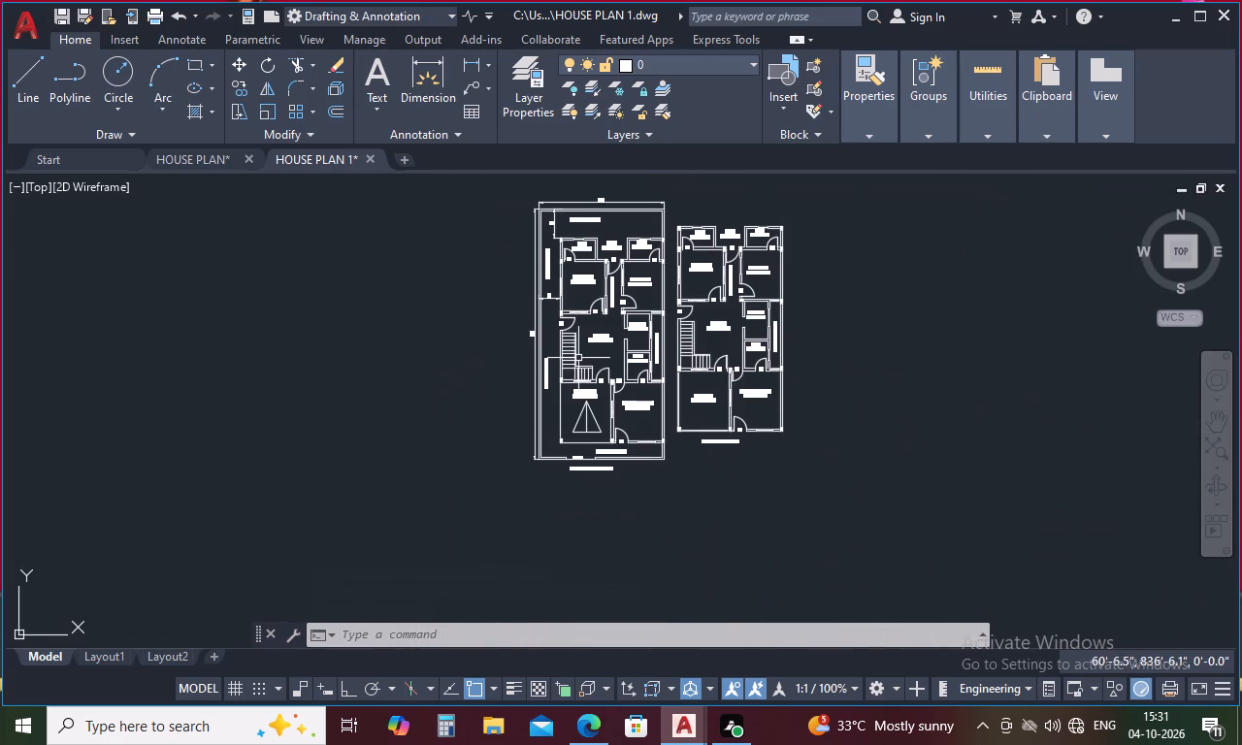
# Inspect the ground and first floor plans, checking the labels and the dimensions added around the ground floor plot.
pyautogui.scroll(-2, 541, 456)
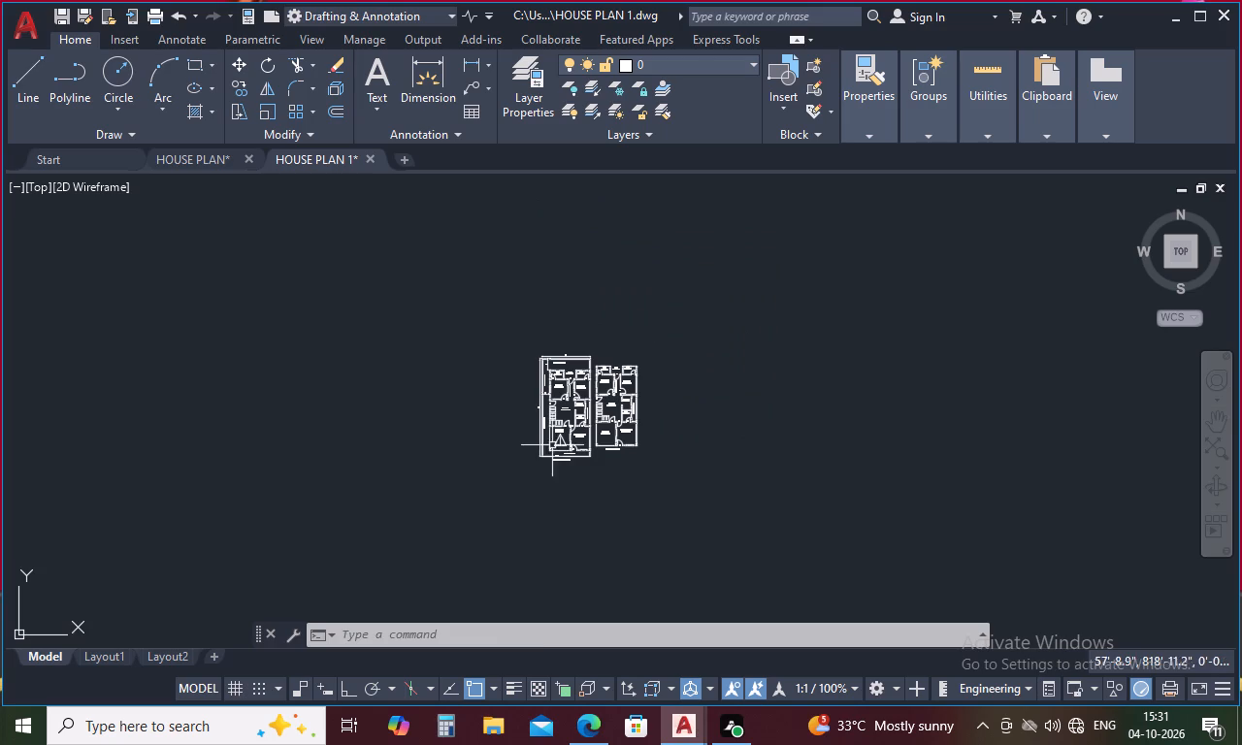
pyautogui.scroll(4, 600, 363)
pyautogui.scroll(-4, 611, 310)
pyautogui.scroll(5, 592, 328)
pyautogui.scroll(4, 540, 429)
pyautogui.scroll(-7, 540, 429)
pyautogui.scroll(4, 377, 429)
pyautogui.scroll(-7, 377, 429)
pyautogui.scroll(4, 377, 428)
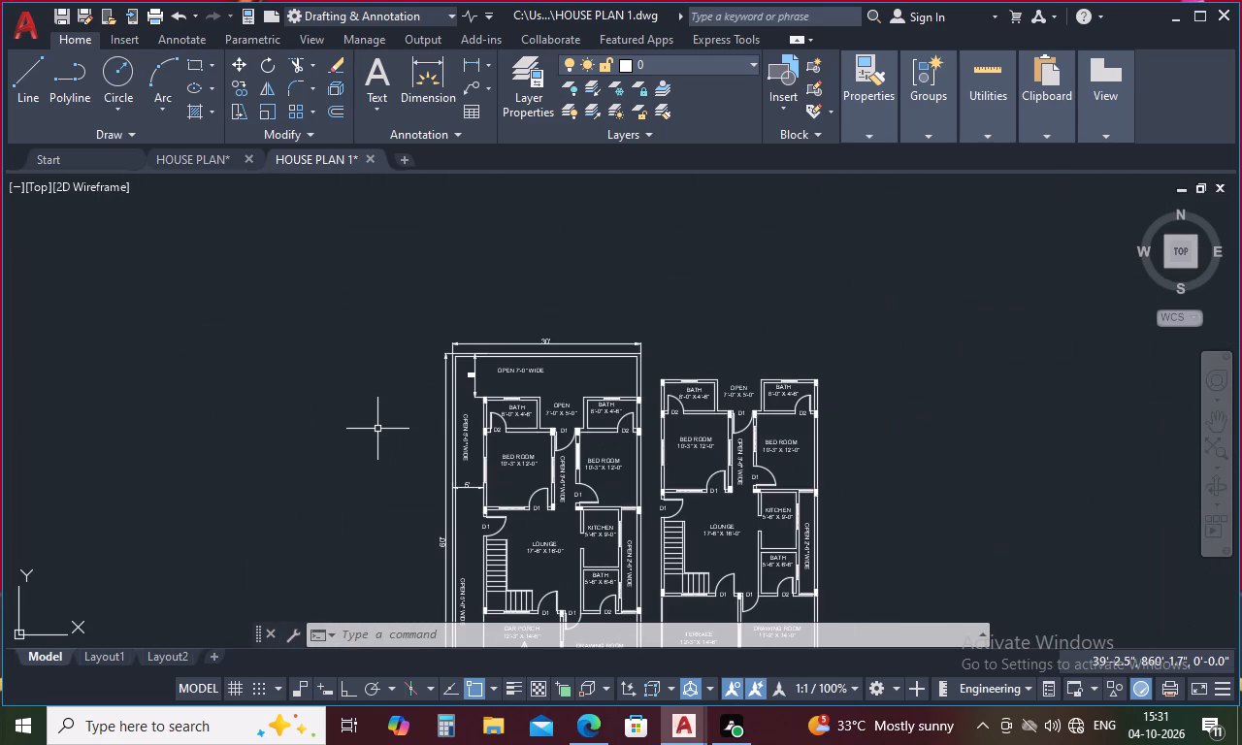
pyautogui.scroll(4, 475, 371)
pyautogui.scroll(-6, 475, 372)
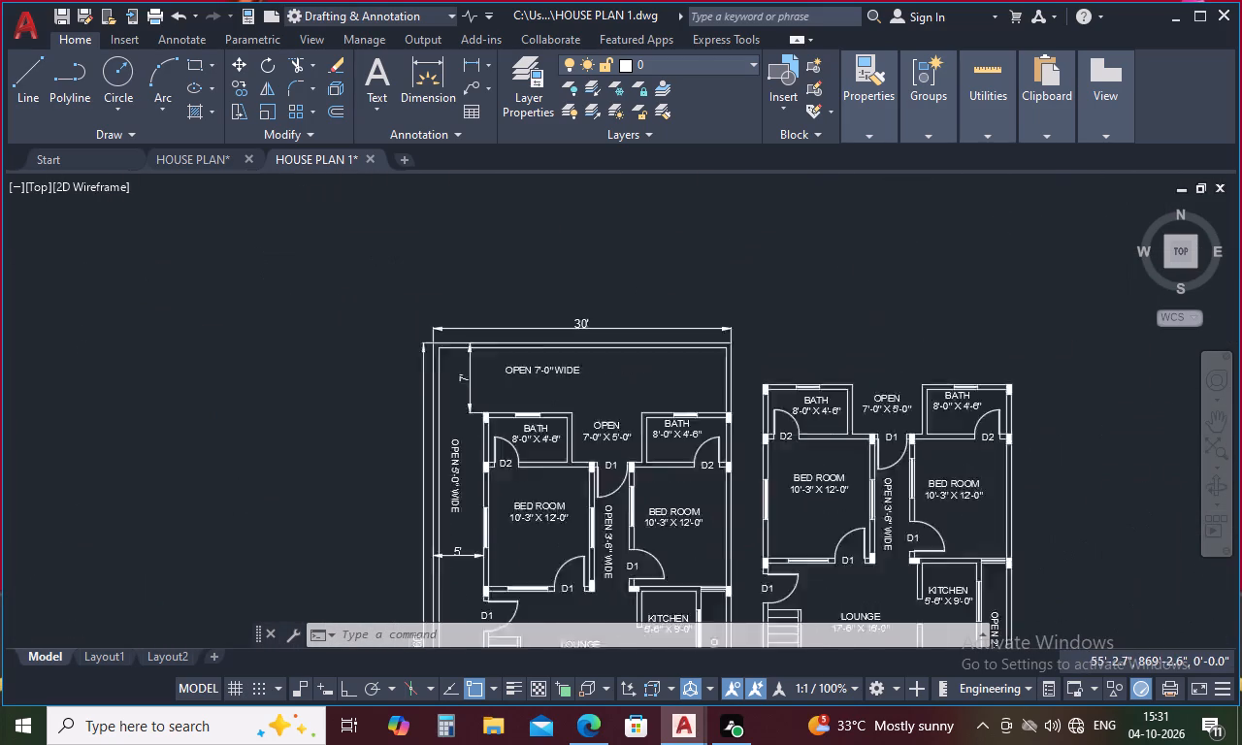
pyautogui.scroll(-1, 474, 372)
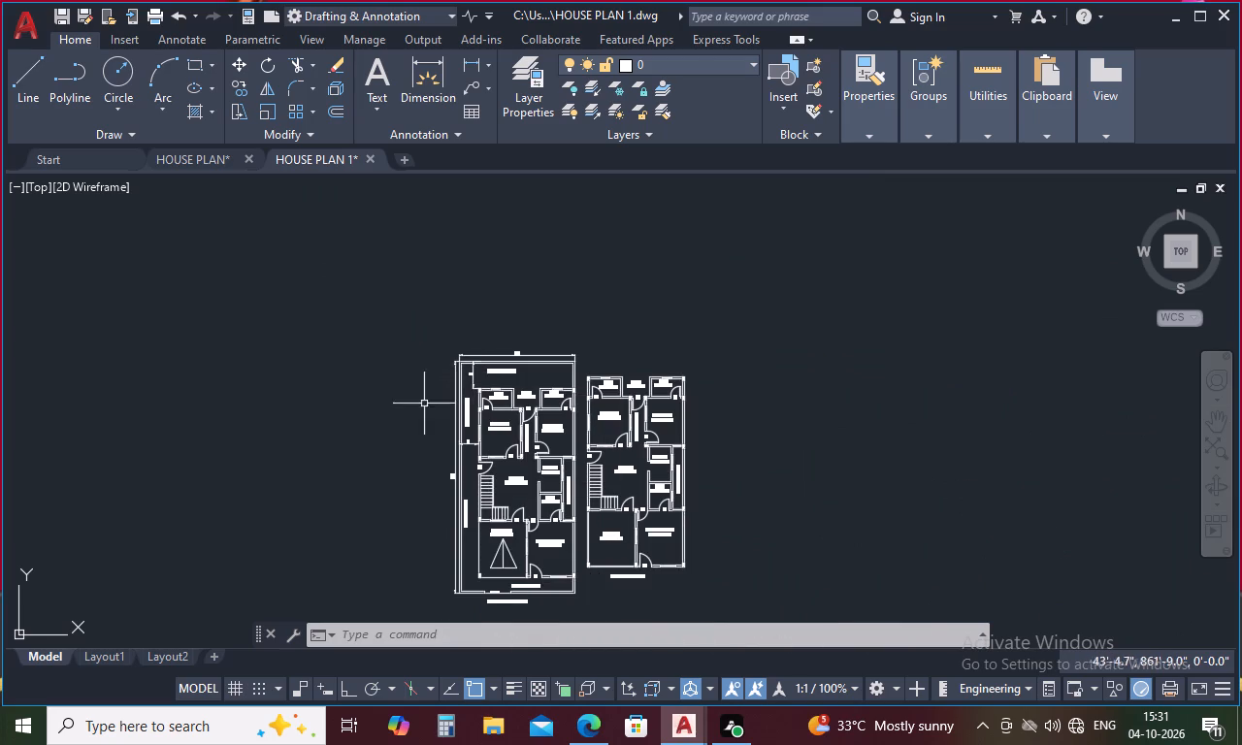
# Save the HOUSE PLAN 1 drawing.
pyautogui.hotkey('ctrl', 's')
pyautogui.hotkey('ctrl', 's')
pyautogui.hotkey('ctrl', 's')
pyautogui.hotkey('ctrl', 's')
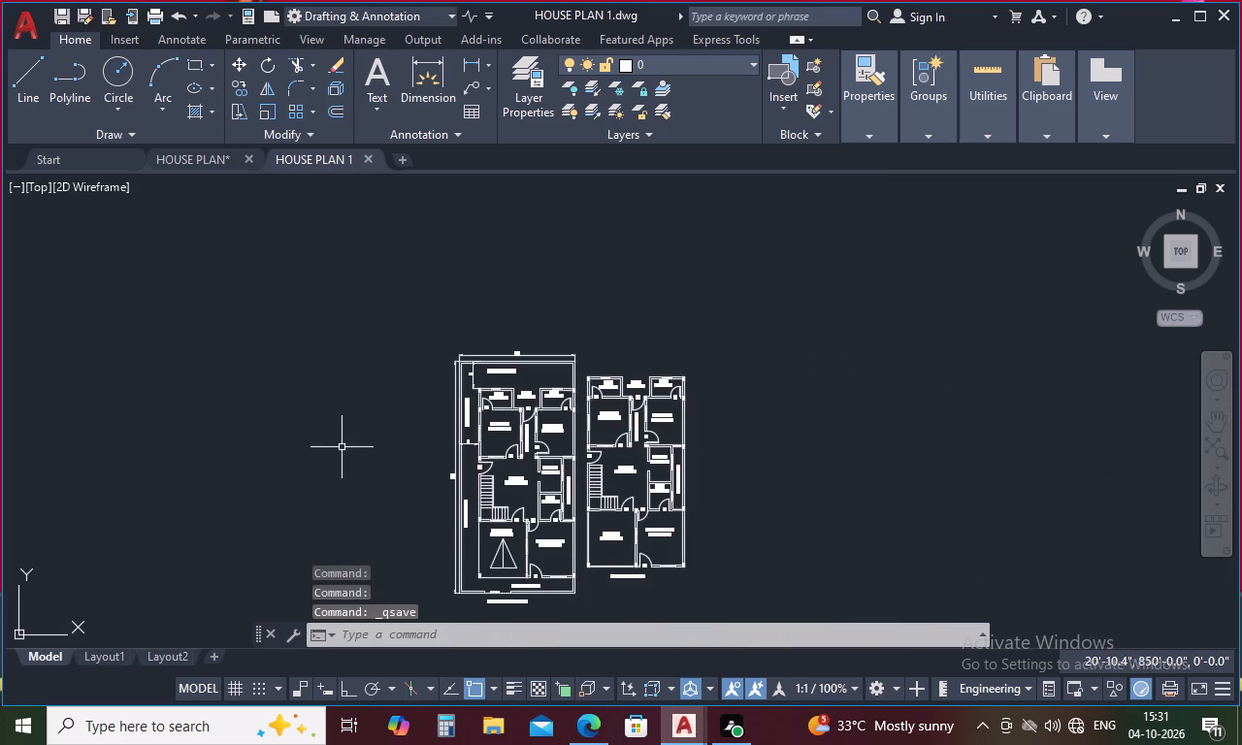
# Set up a plot with the DWG To PDF.pc3 plotter and a Window plot area enclosing both floor plans and their titles.
pyautogui.hotkey('ctrl', 'p')
pyautogui.click(533, 220)
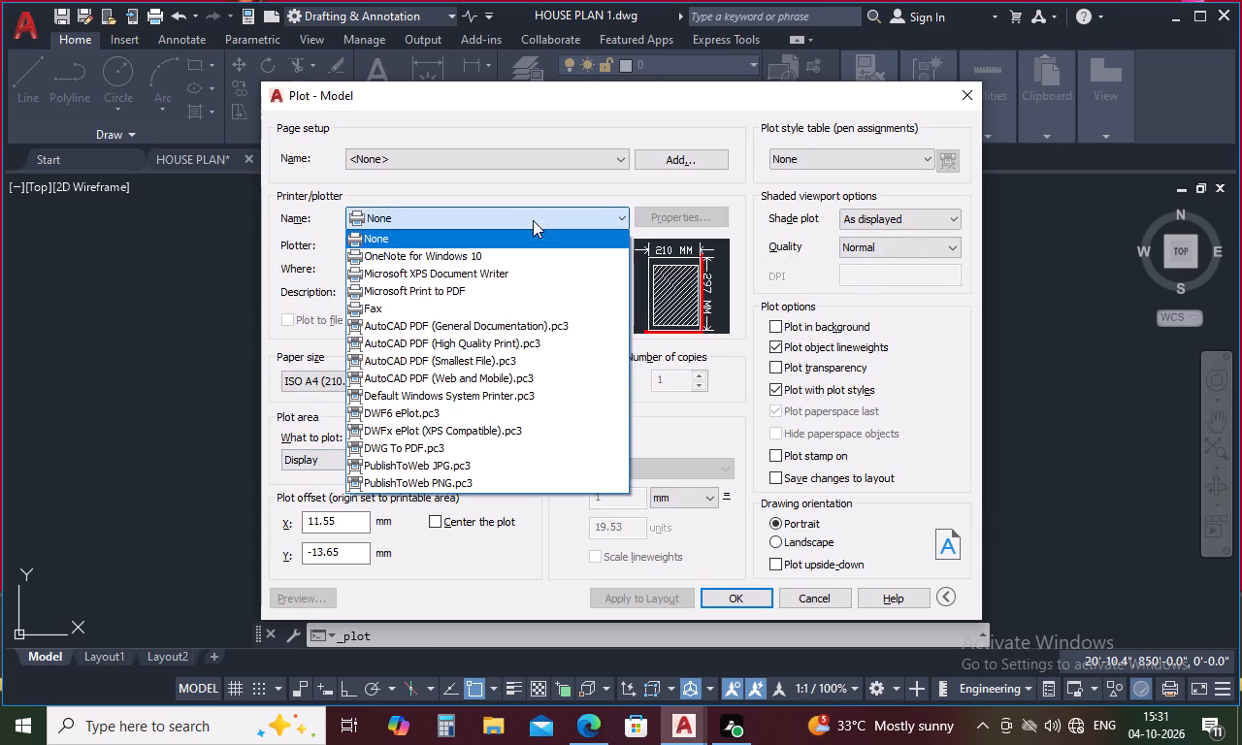
pyautogui.click(436, 448)
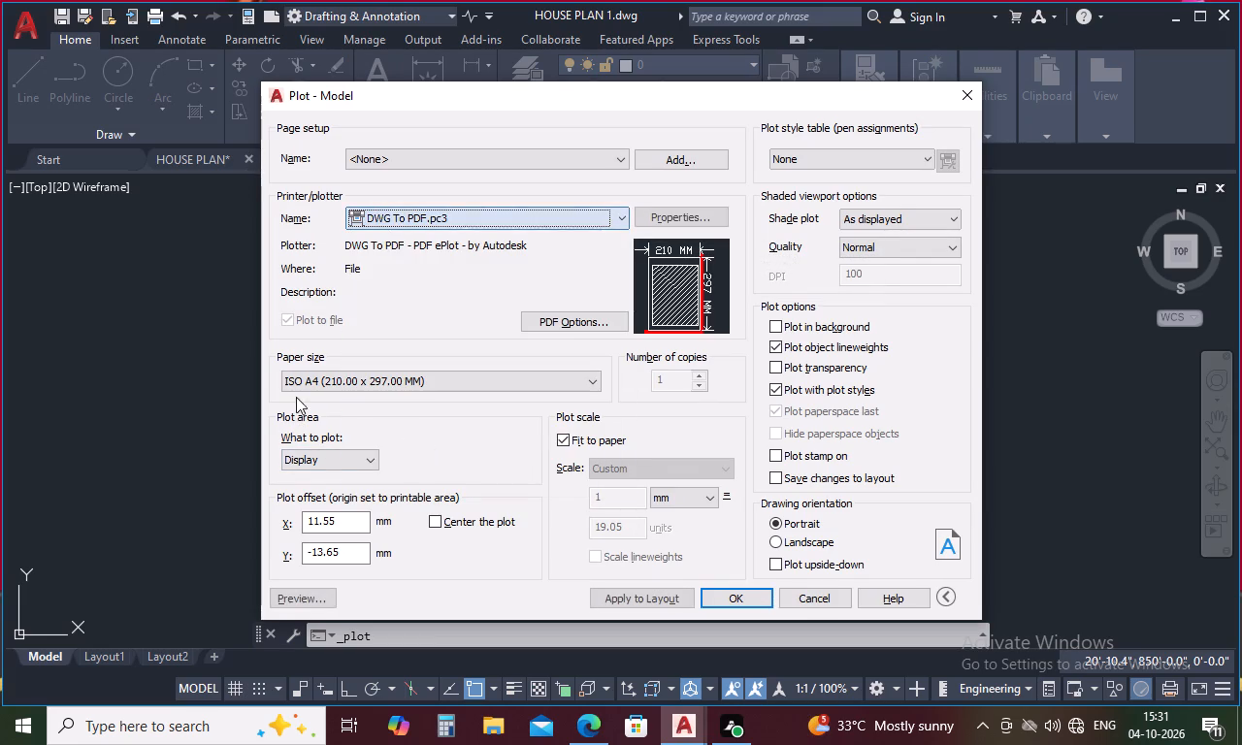
pyautogui.click(362, 460)
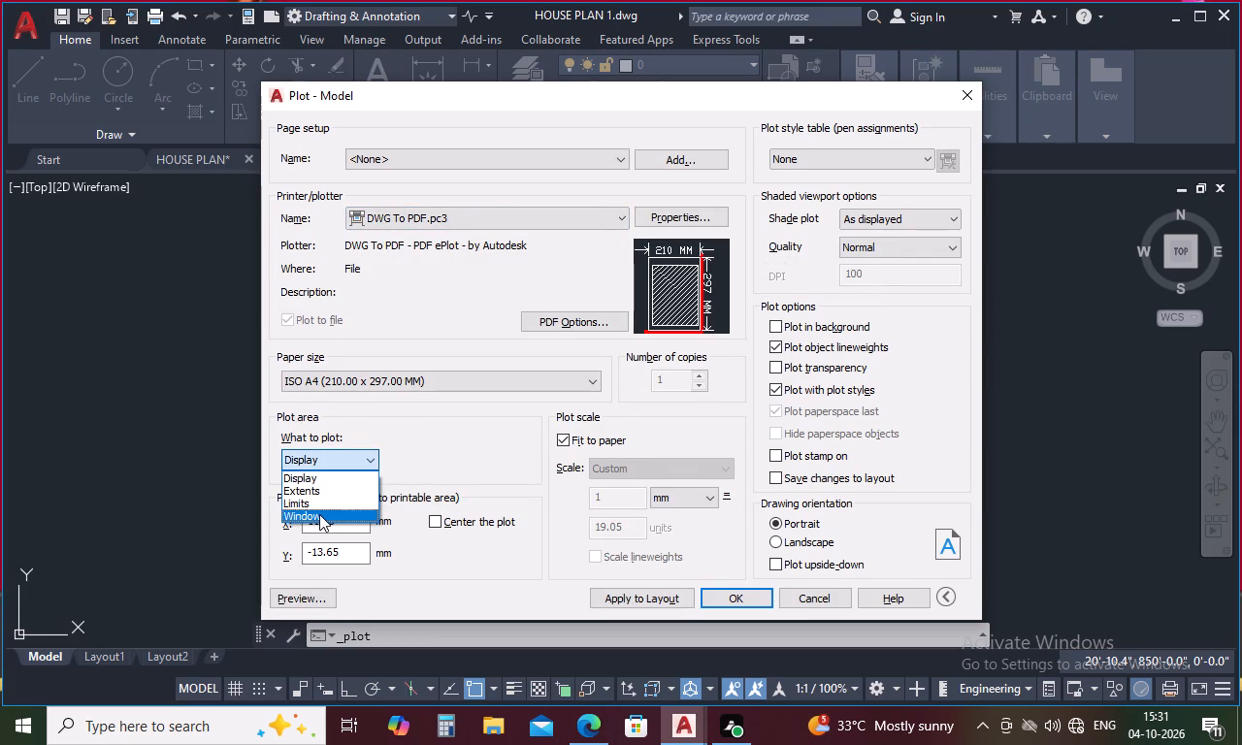
pyautogui.click(319, 514)
pyautogui.scroll(-2, 410, 342)
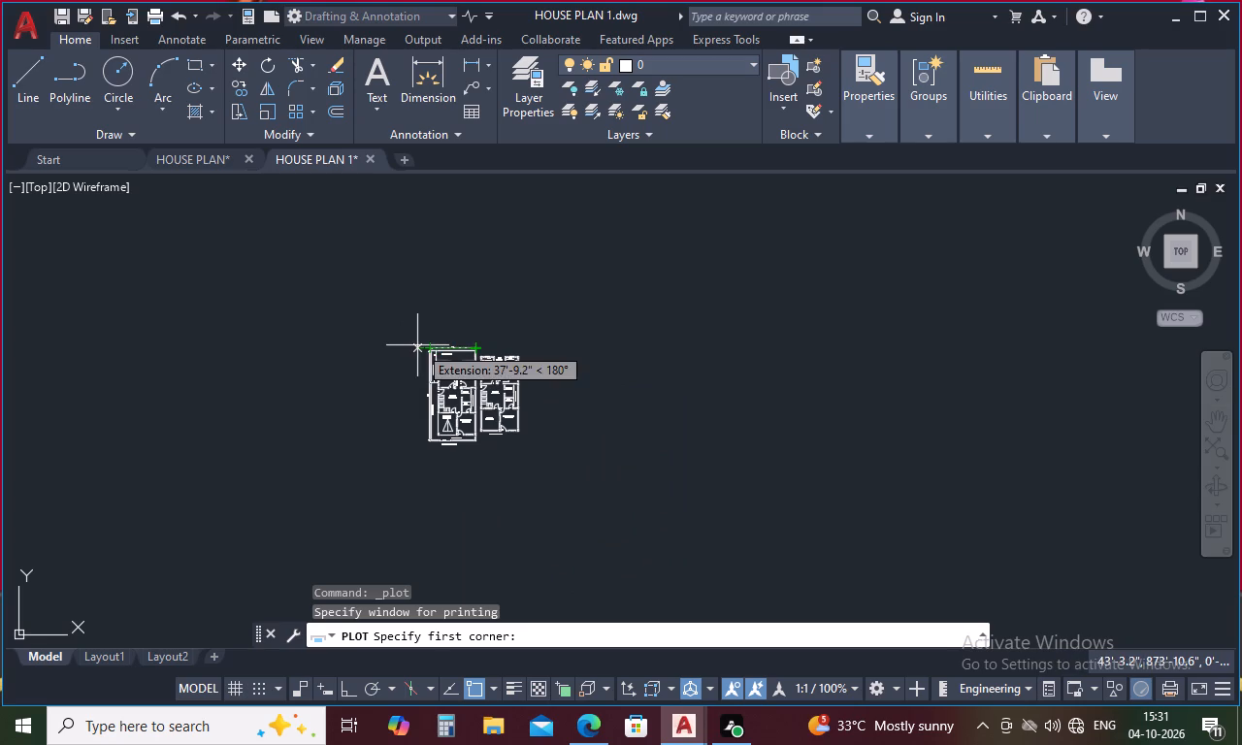
pyautogui.scroll(2, 417, 345)
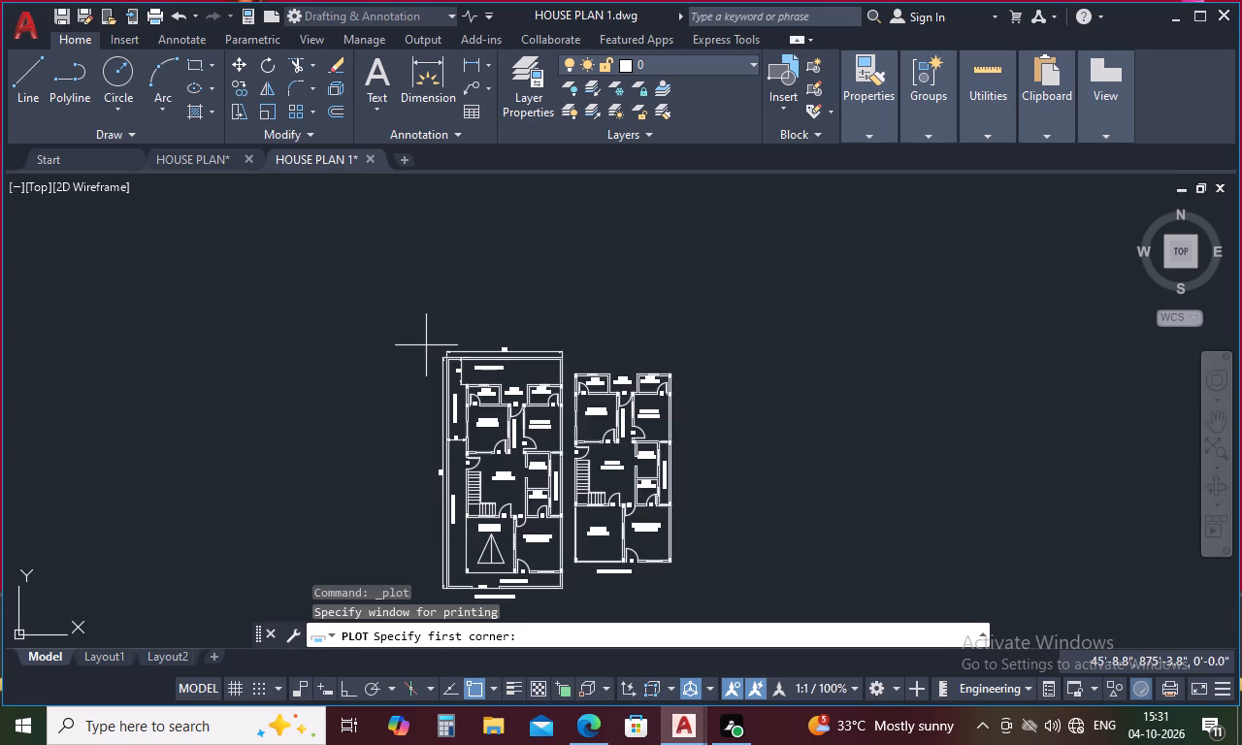
pyautogui.scroll(-1, 426, 345)
pyautogui.moveTo(419, 337); pyautogui.dragTo(444, 528)
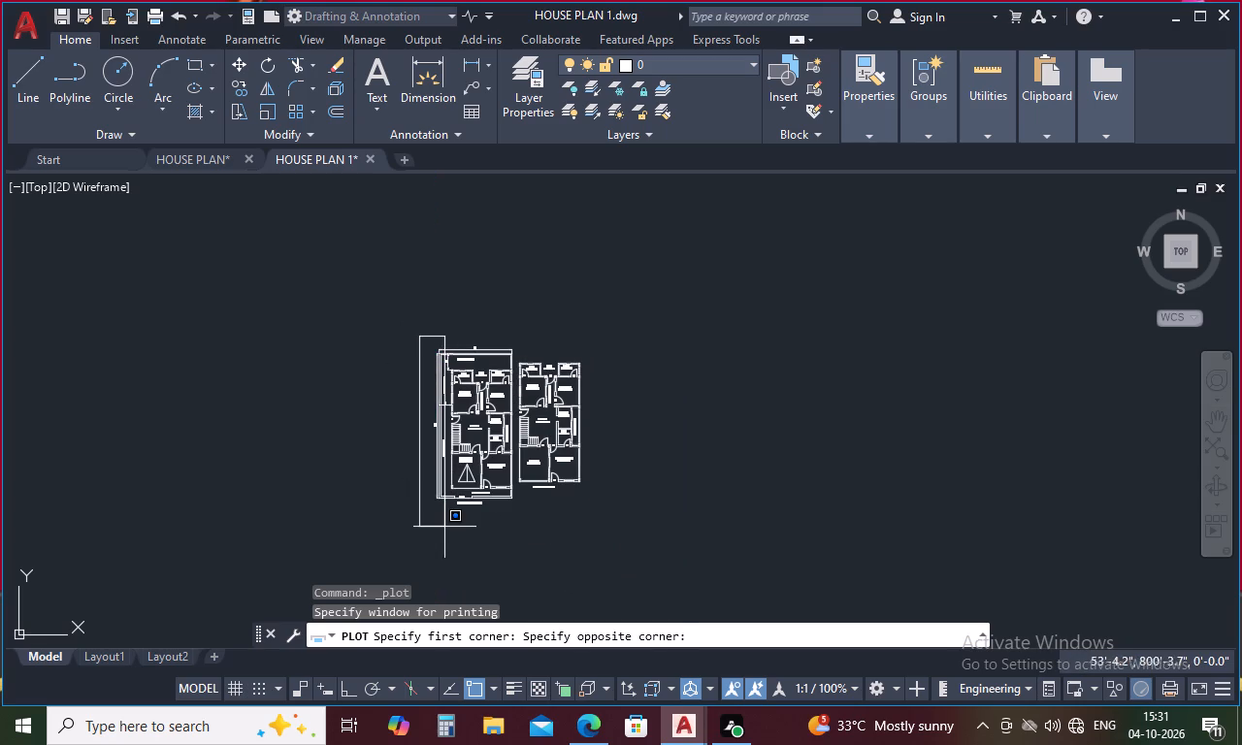
pyautogui.moveTo(444, 528); pyautogui.dragTo(591, 517)
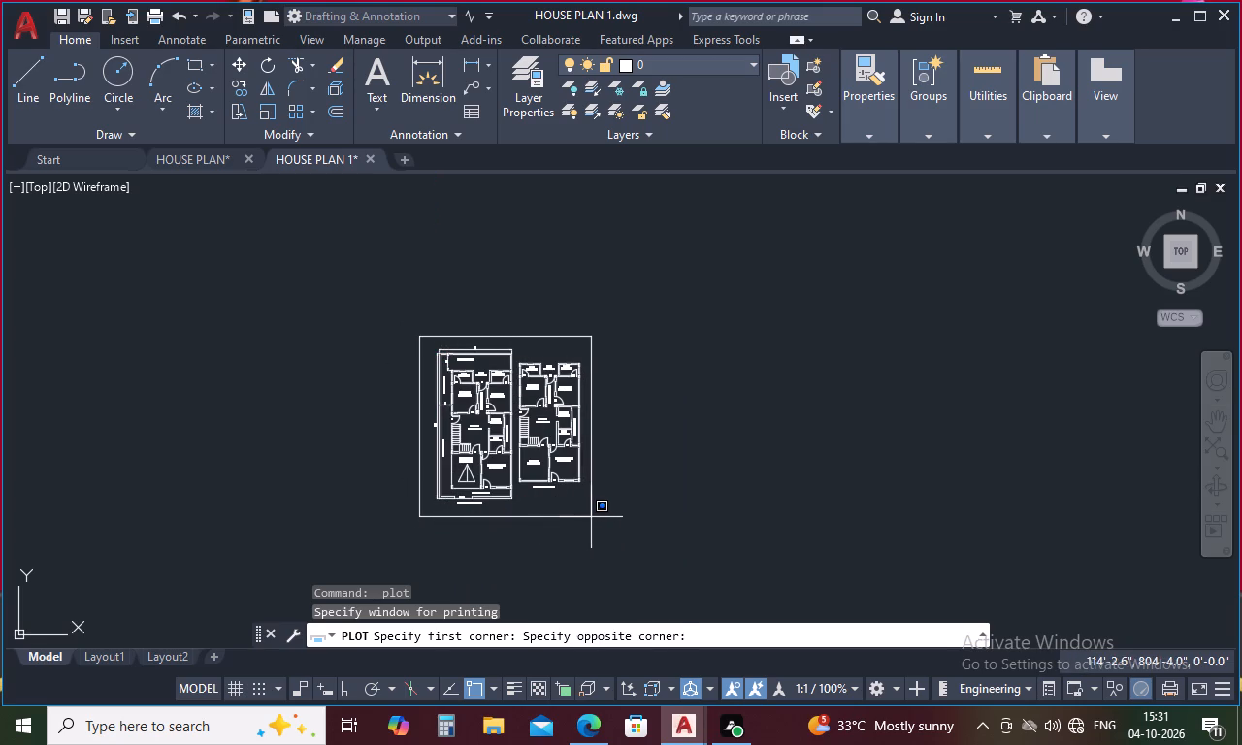
pyautogui.moveTo(591, 517); pyautogui.dragTo(593, 517)
pyautogui.click(593, 517)
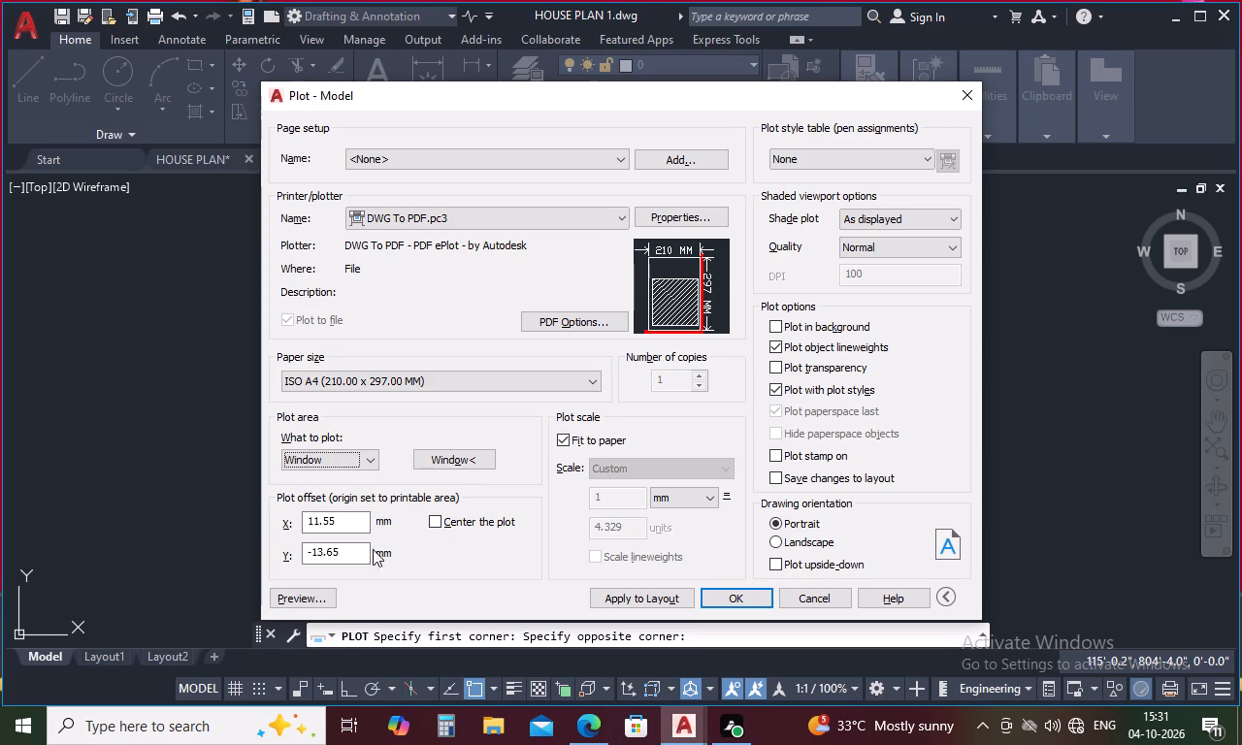
# Preview the plot and examine the page placement, room labels and dimensions of both floor plans, closing the preview when done.
pyautogui.click(321, 598)
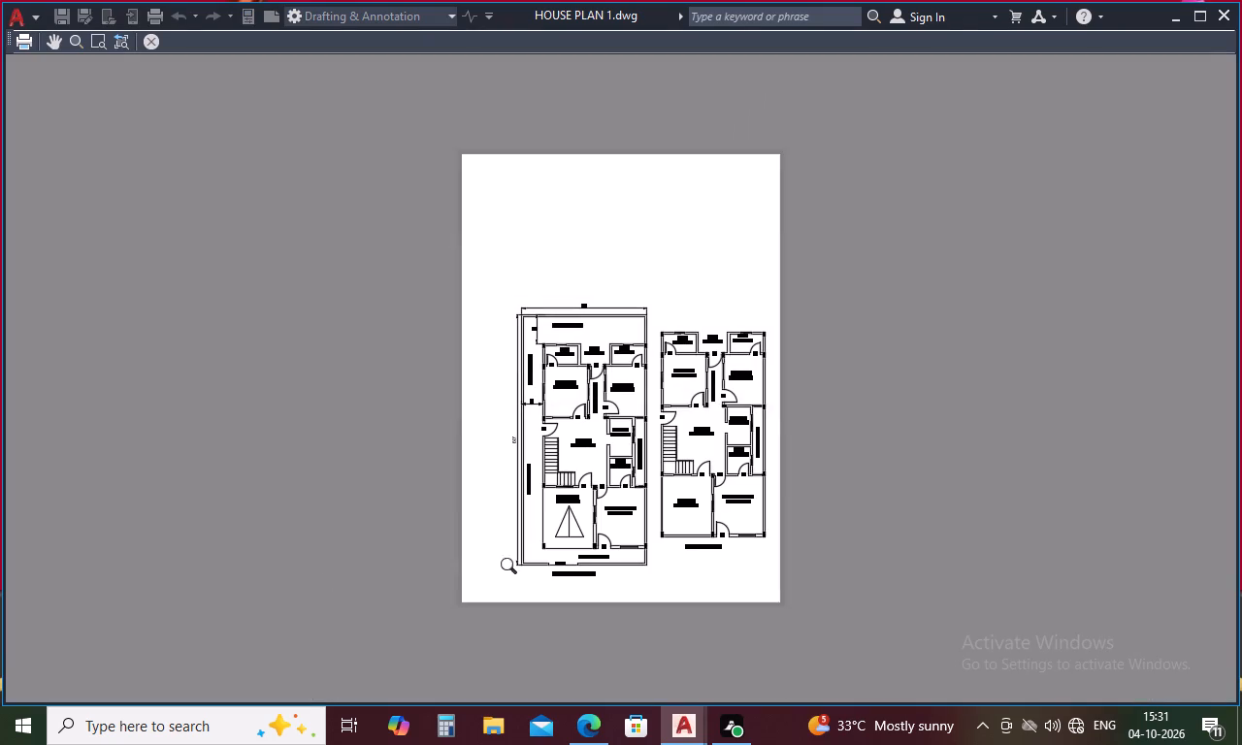
pyautogui.scroll(5, 772, 513)
pyautogui.scroll(-4, 772, 512)
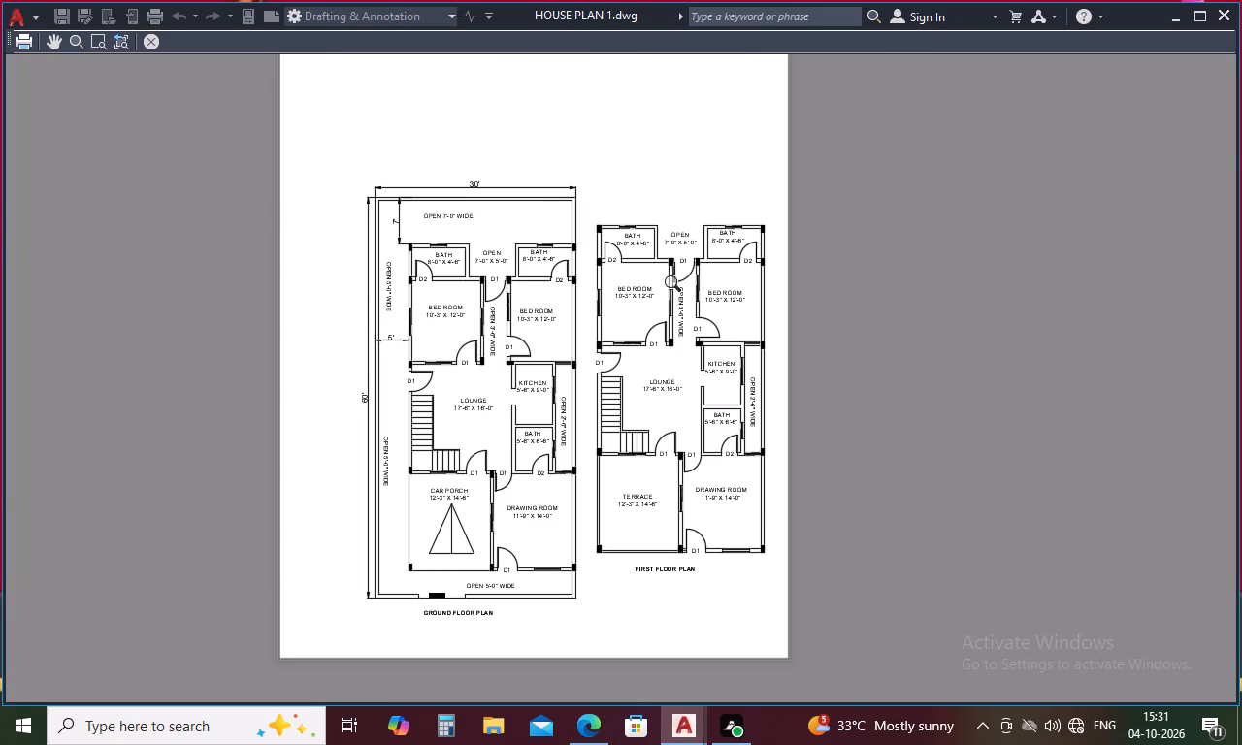
pyautogui.scroll(5, 678, 284)
pyautogui.scroll(-5, 678, 284)
pyautogui.scroll(5, 678, 284)
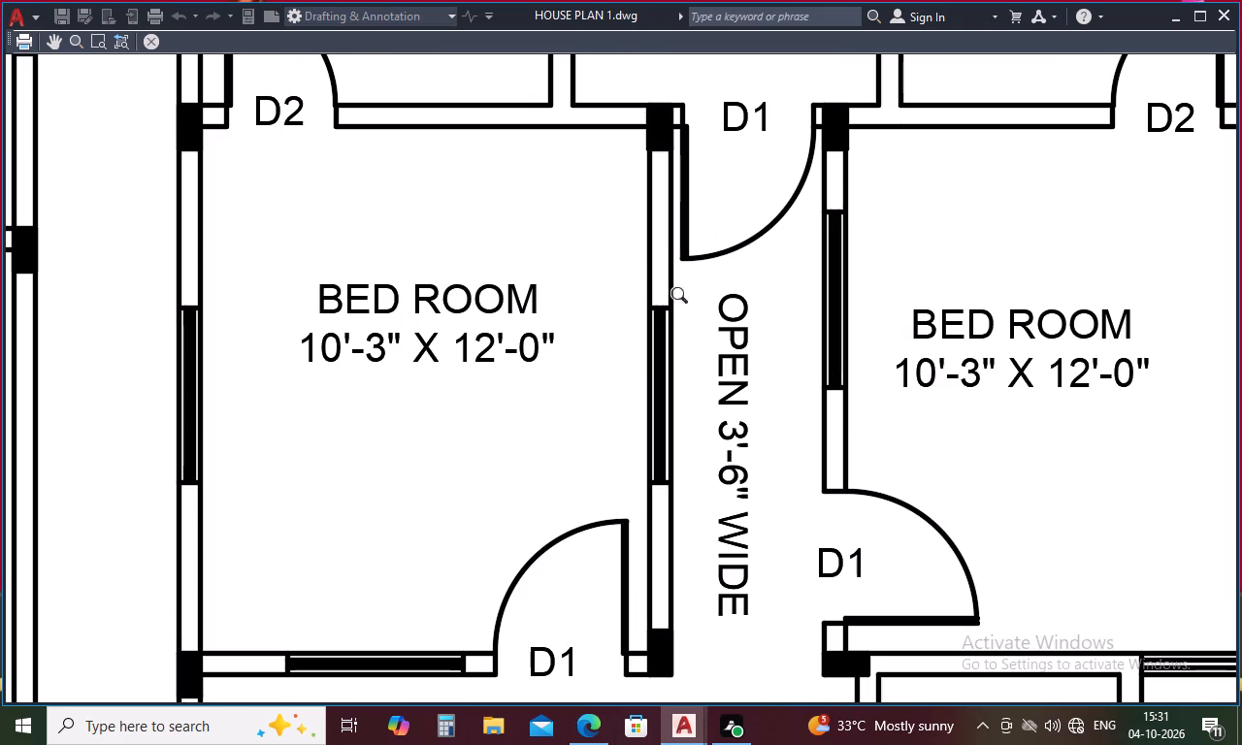
pyautogui.scroll(4, 700, 335)
pyautogui.scroll(-4, 621, 356)
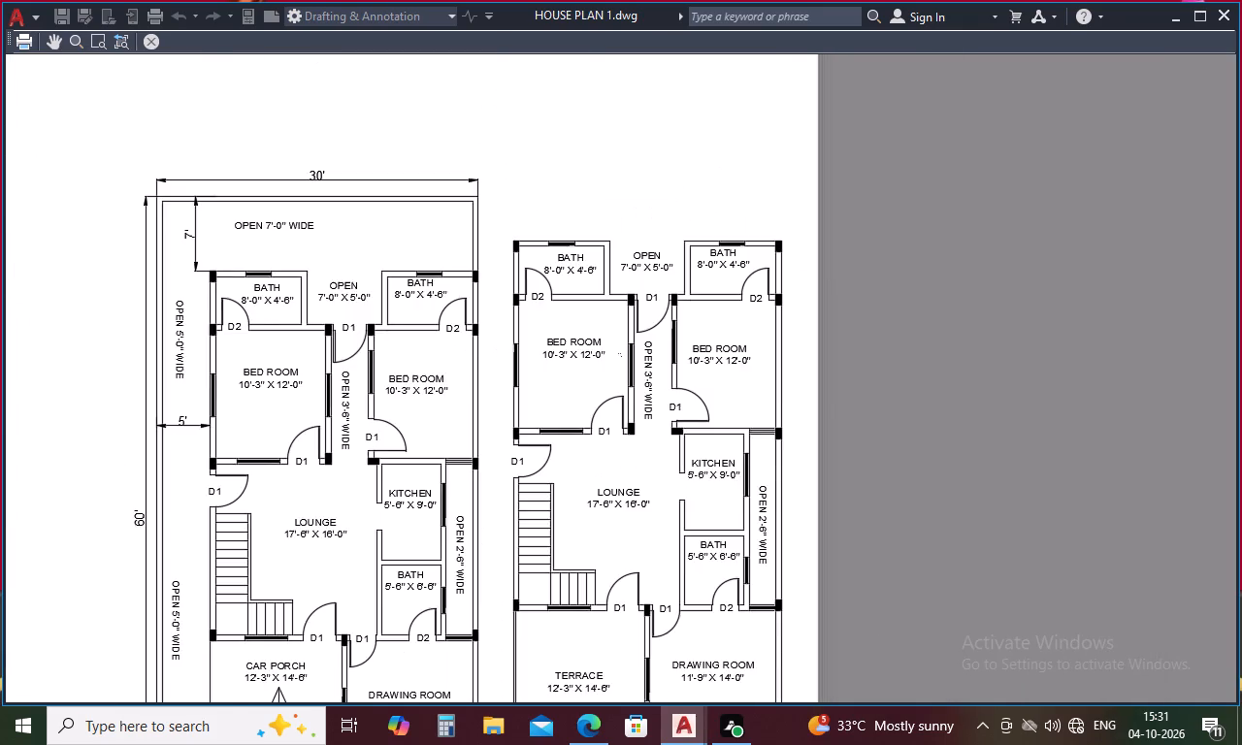
pyautogui.scroll(5, 627, 308)
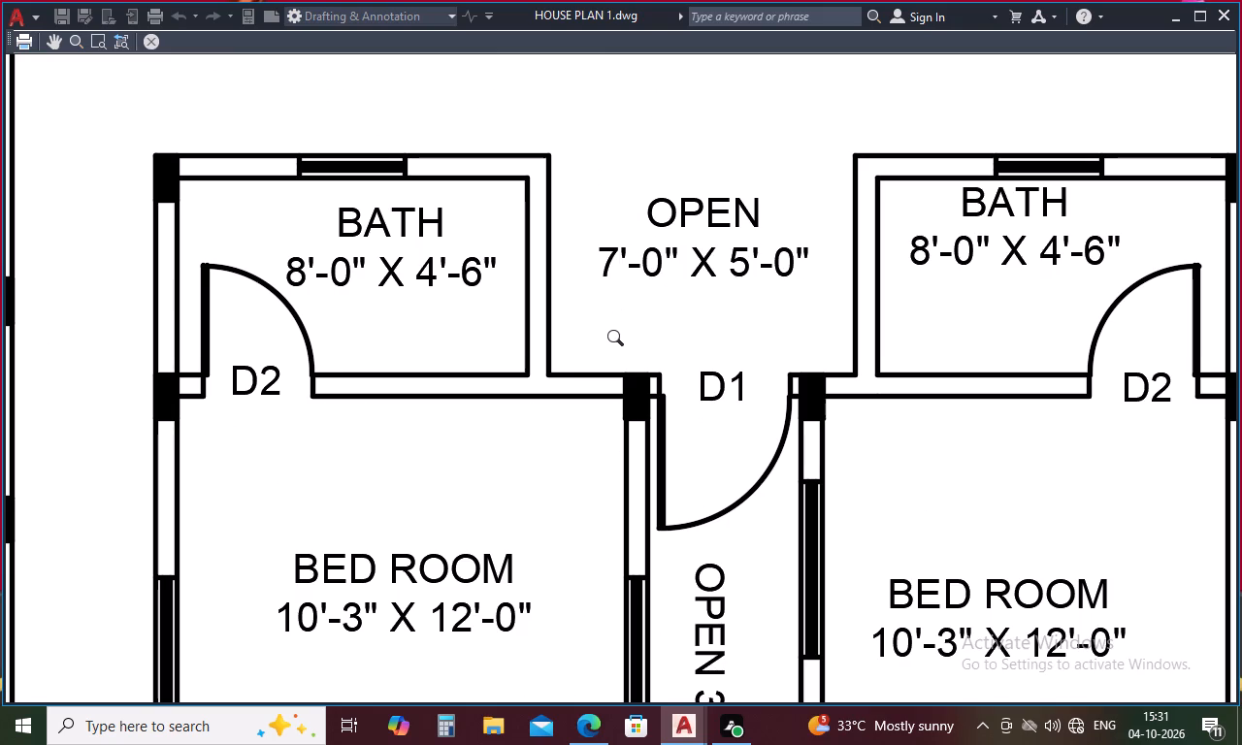
pyautogui.scroll(-4, 620, 341)
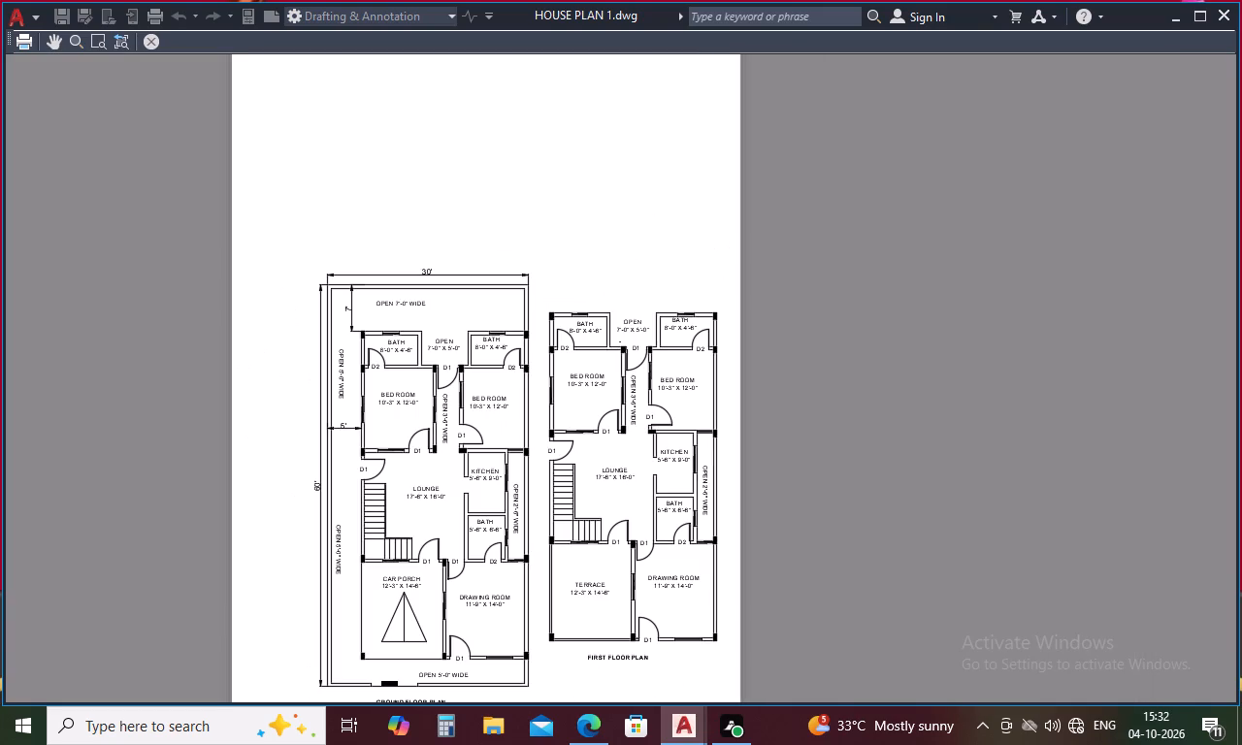
pyautogui.press('Escape')
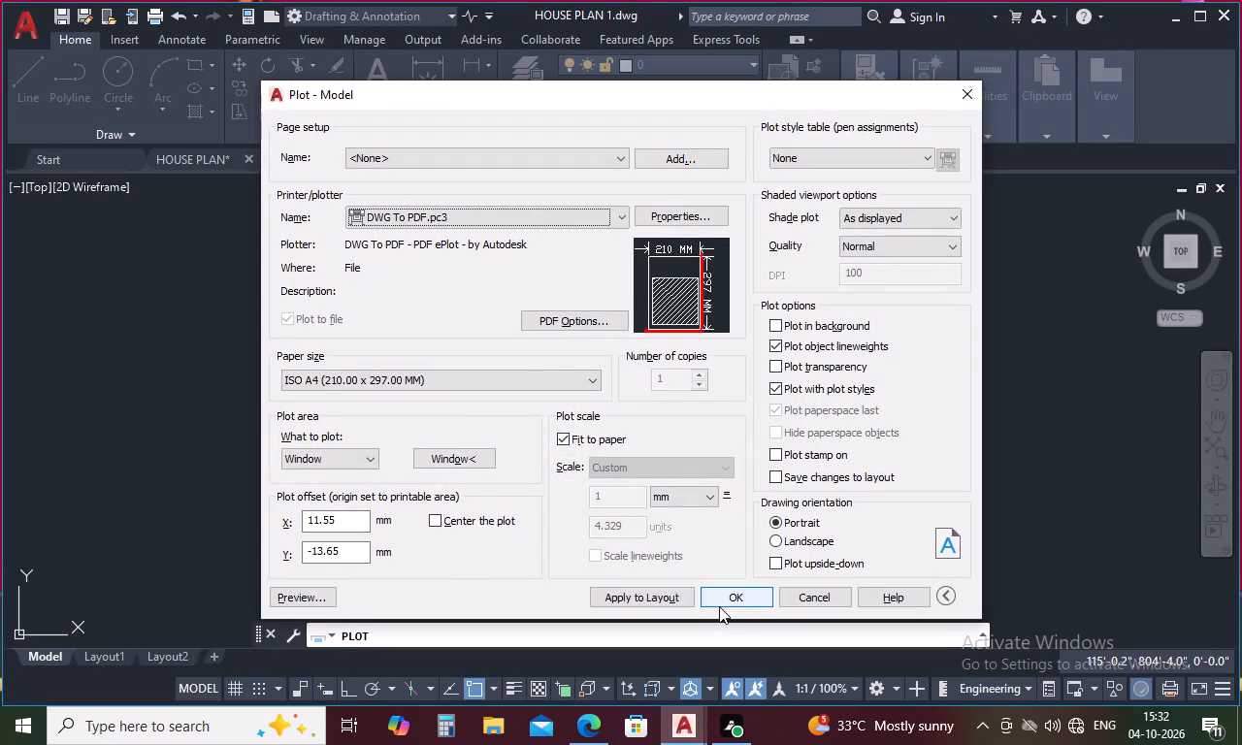
# Plot both floor plans to PDF, saving the file as HOUSE PLAN 1-Model.pdf in the Documents folder.
pyautogui.click(708, 597)
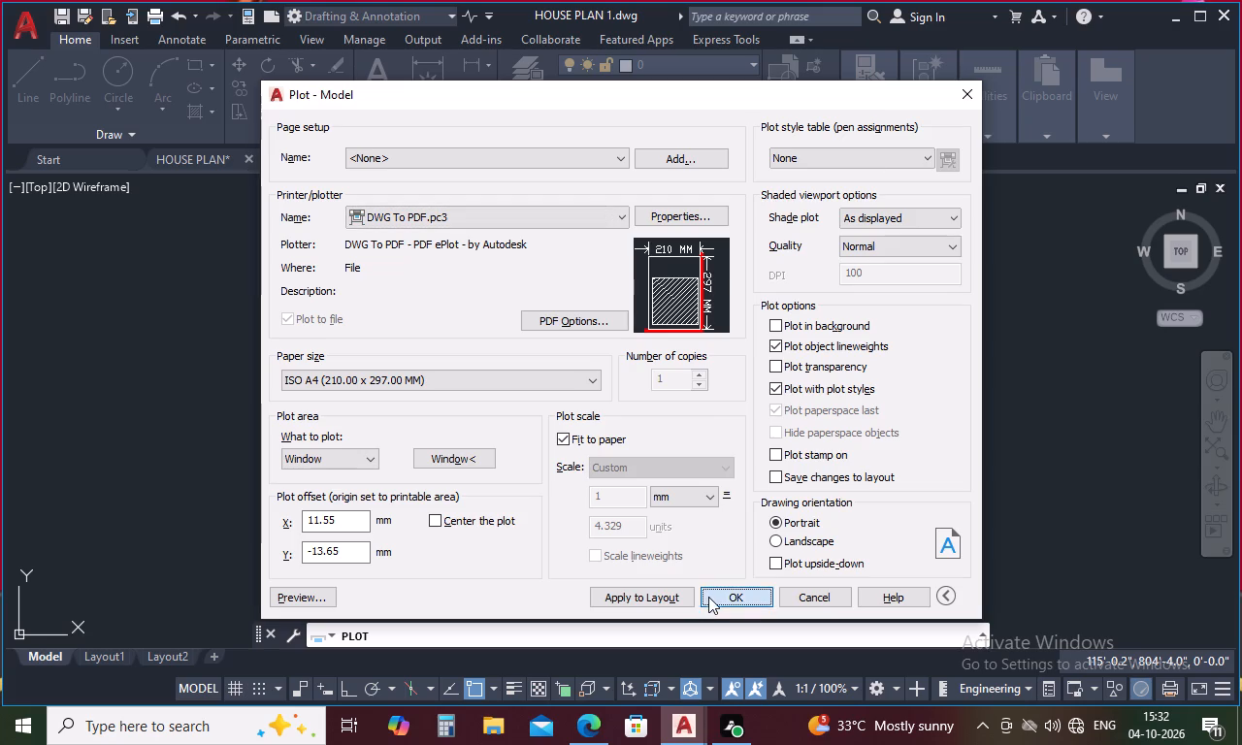
pyautogui.click(884, 546)
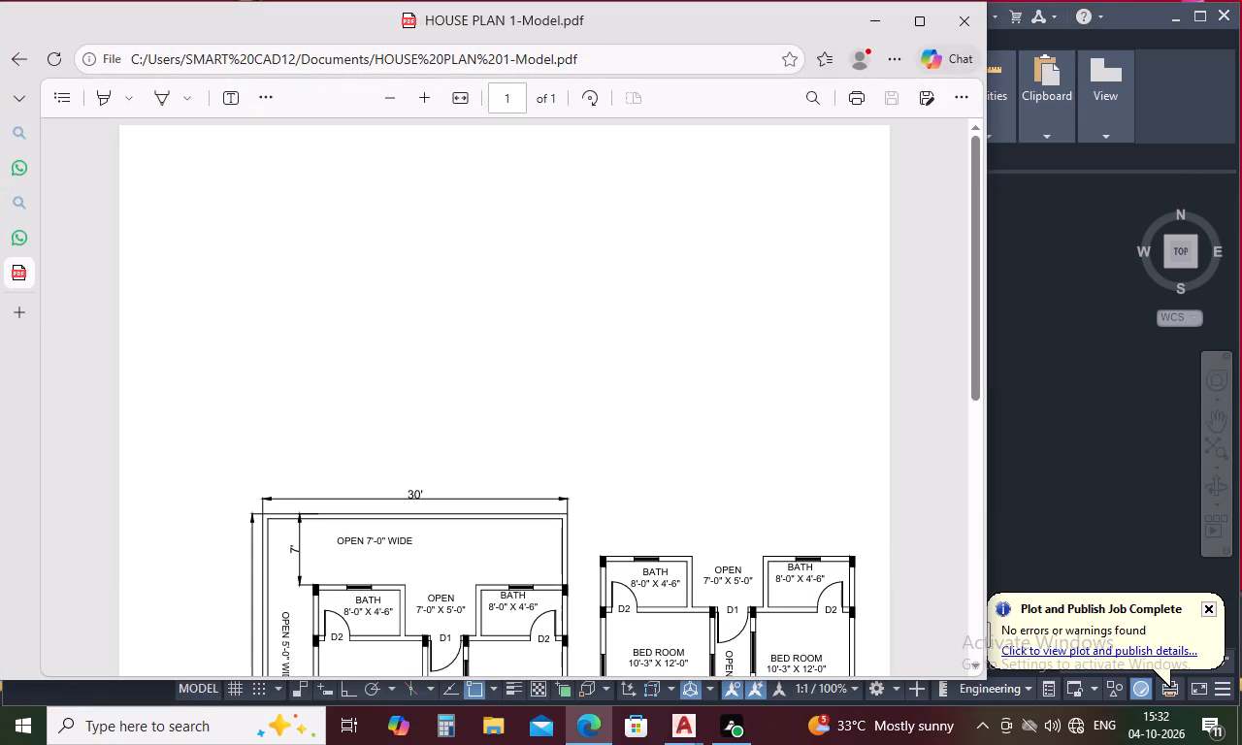
# Review both floor plans in the plotted PDF in Microsoft Edge, and minimise its window to return to the drawing.
pyautogui.scroll(-8, 579, 493)
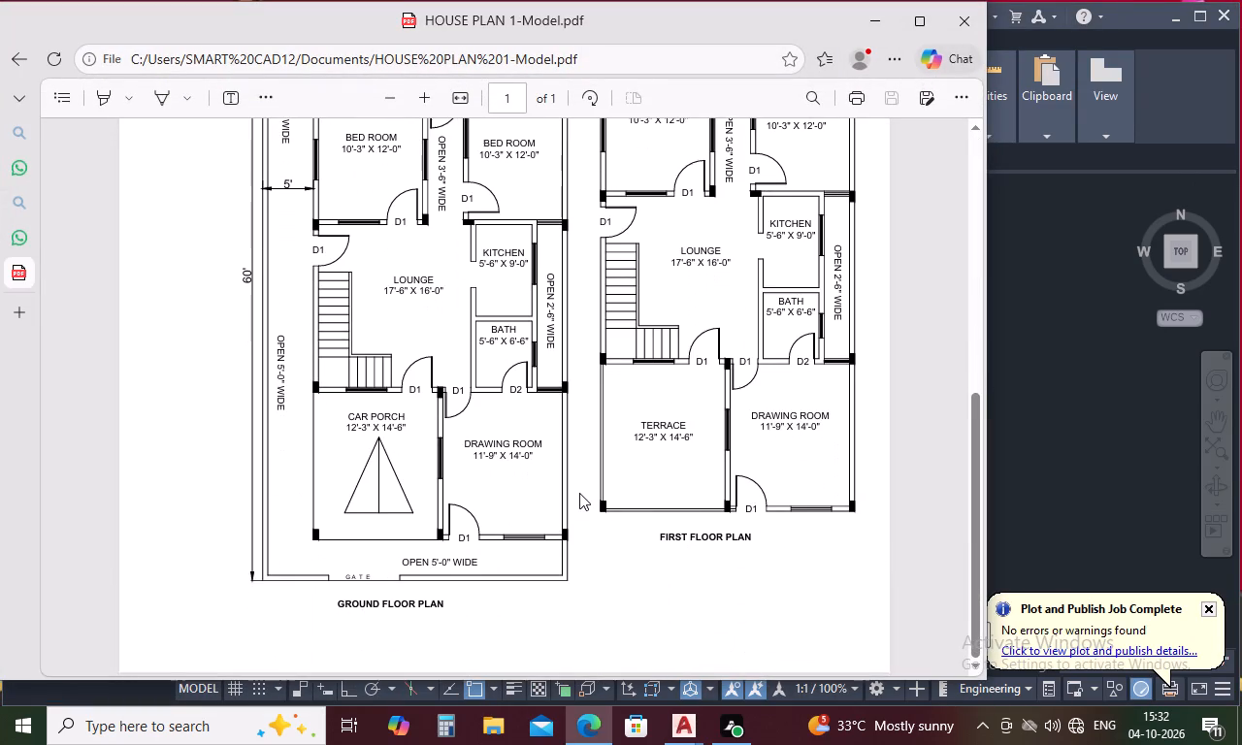
pyautogui.scroll(7, 579, 493)
pyautogui.scroll(-4, 579, 493)
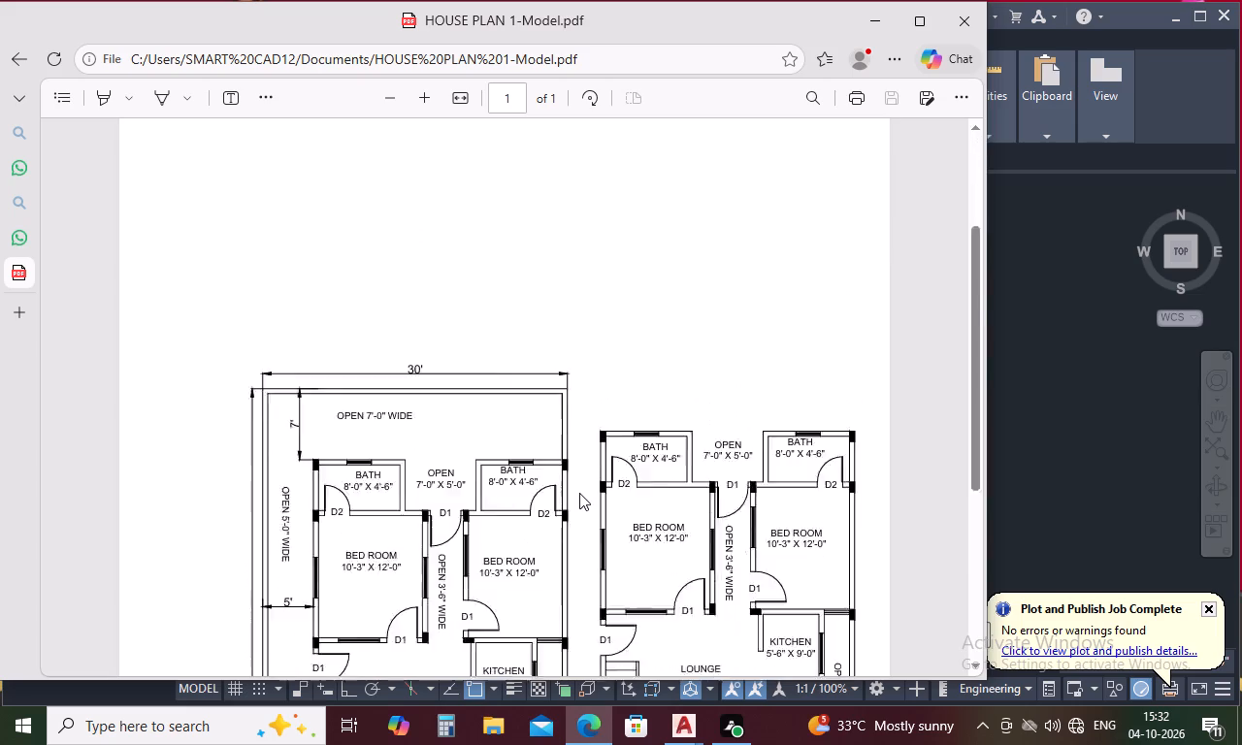
pyautogui.scroll(-4, 579, 493)
pyautogui.scroll(3, 393, 584)
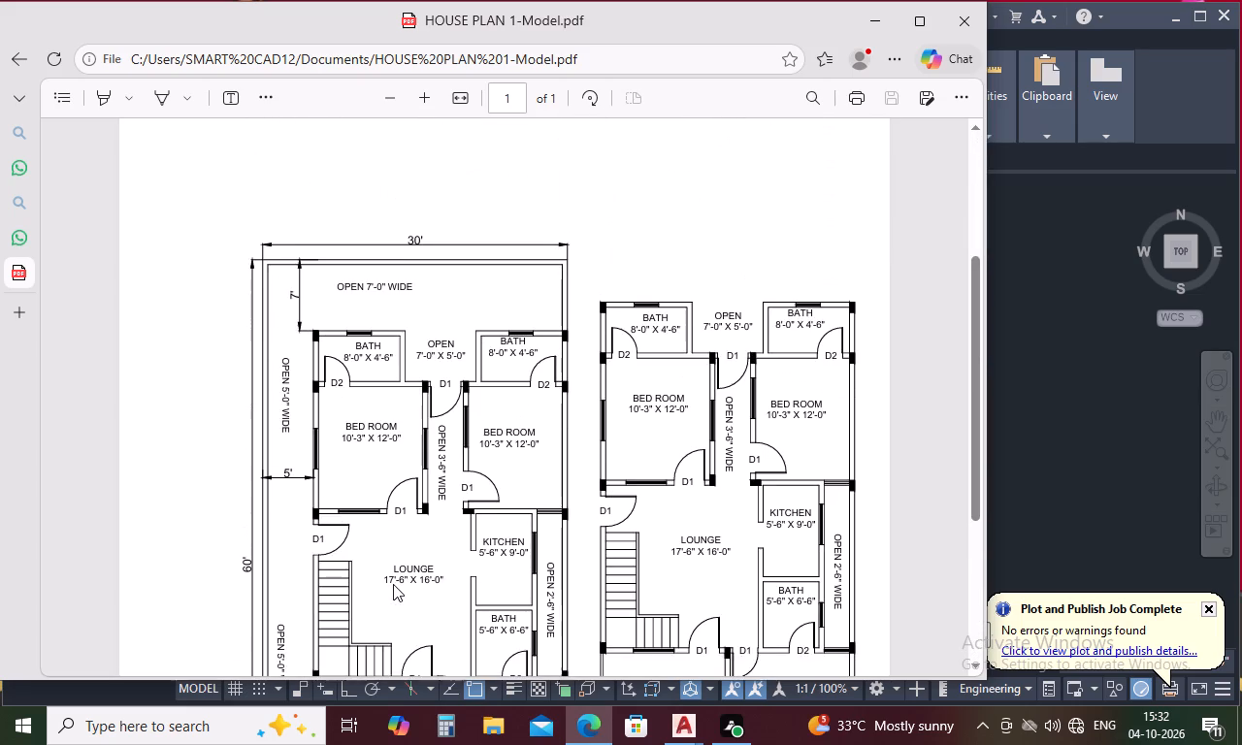
pyautogui.scroll(3, 391, 584)
pyautogui.scroll(-4, 391, 584)
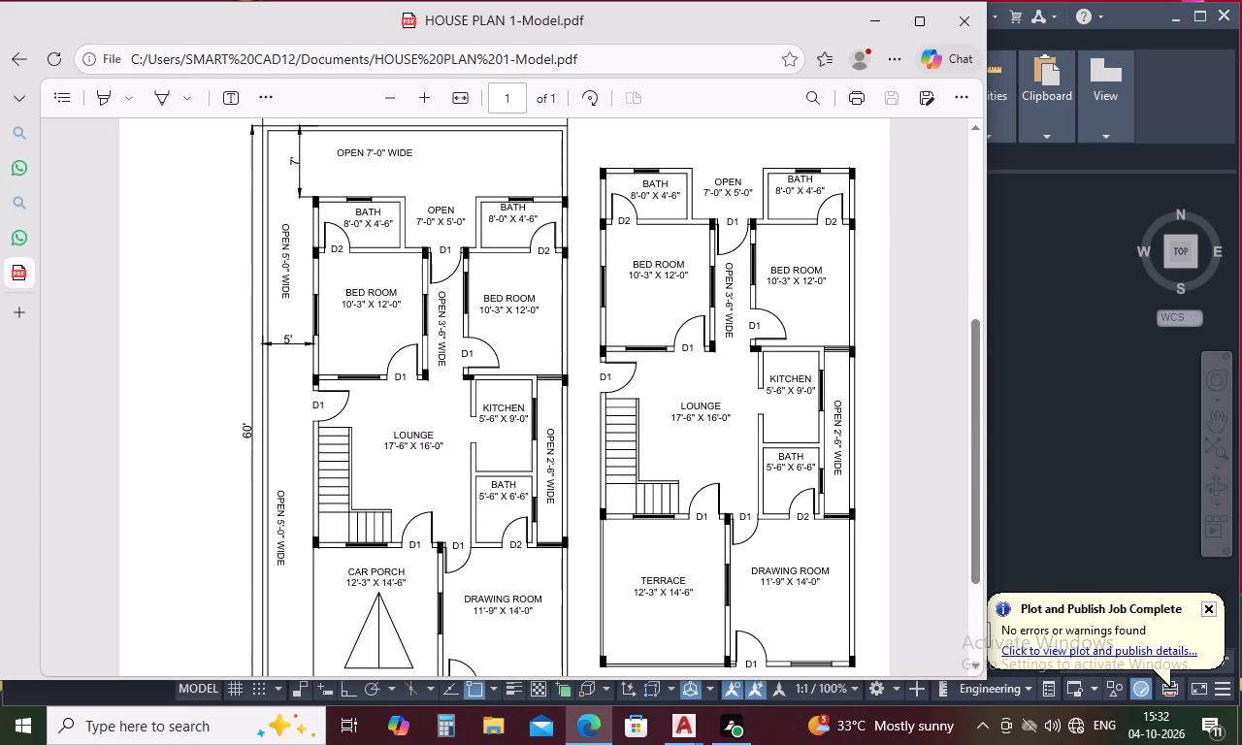
pyautogui.click(878, 26)
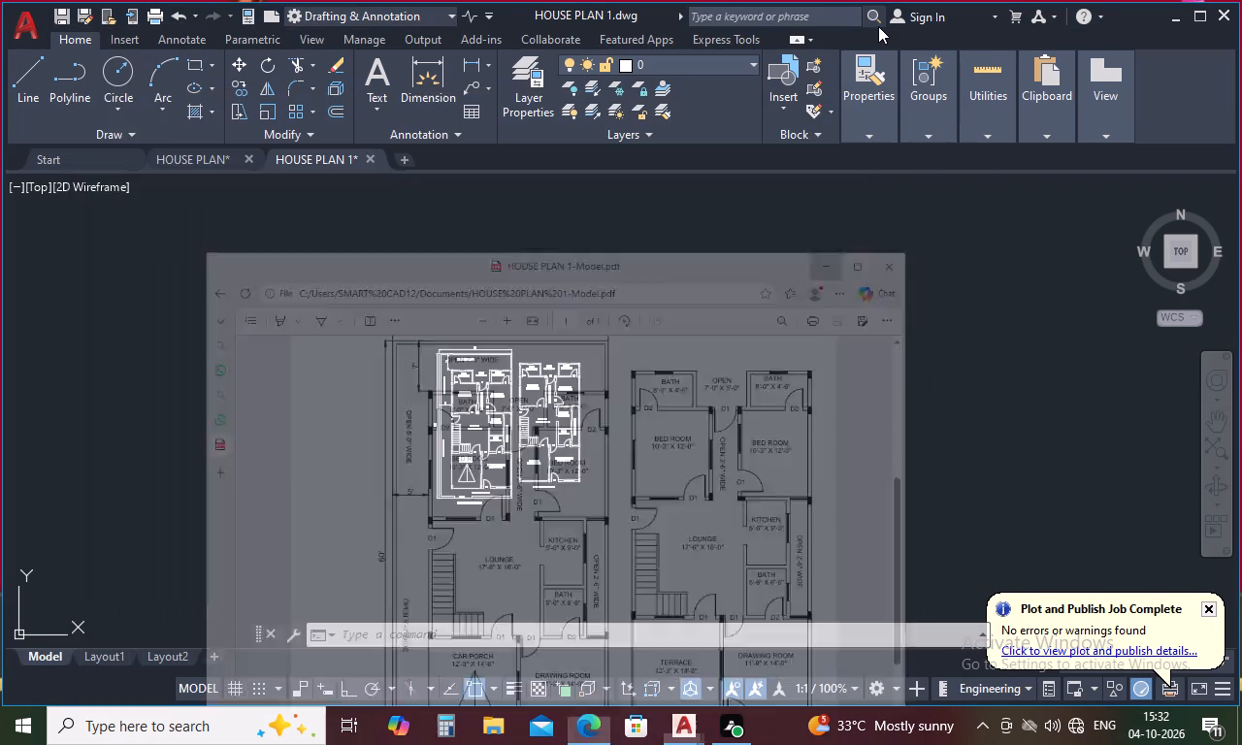
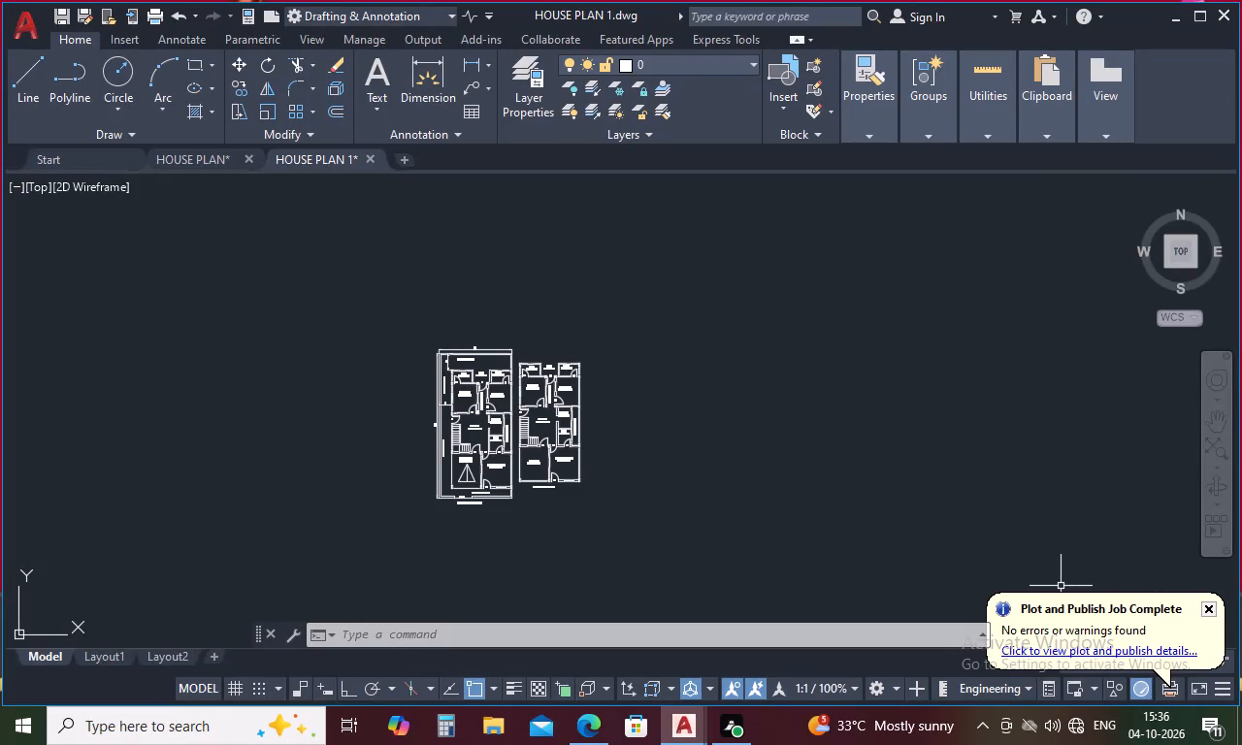
# Save the HOUSE PLAN 1 drawing with both floor plans under its existing file name.
pyautogui.hotkey('ctrl', 's')
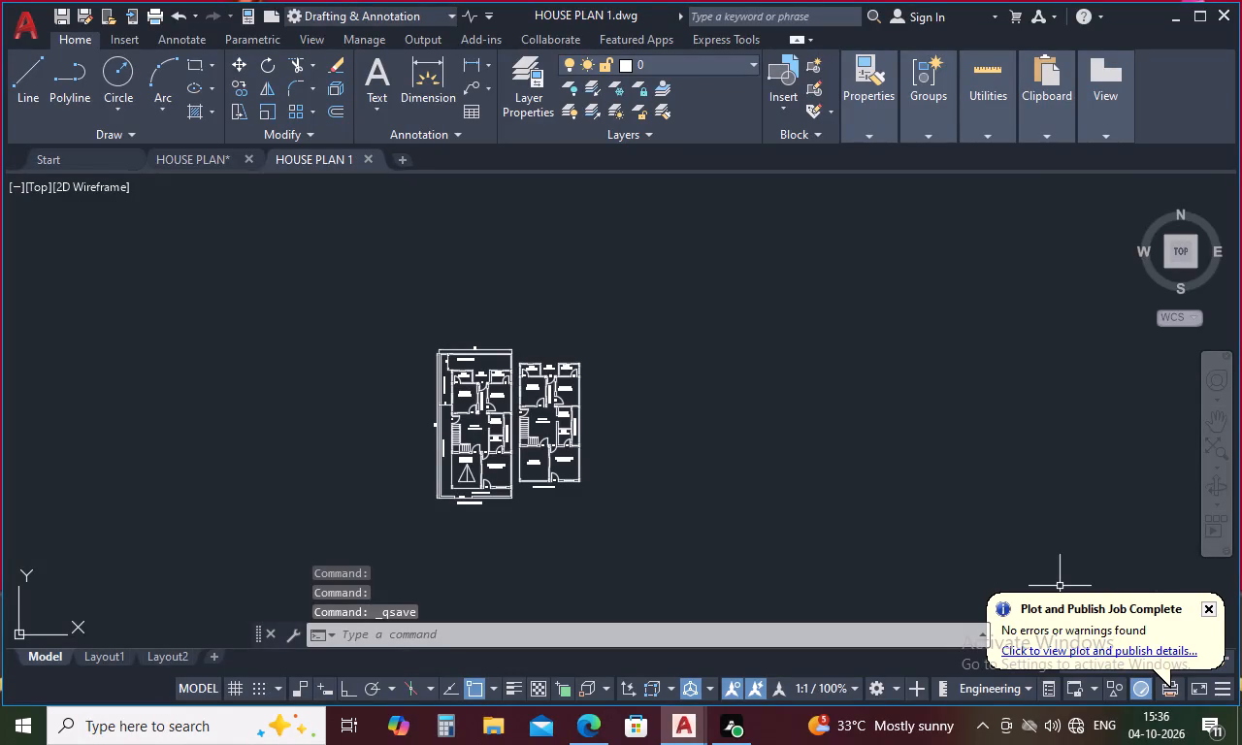
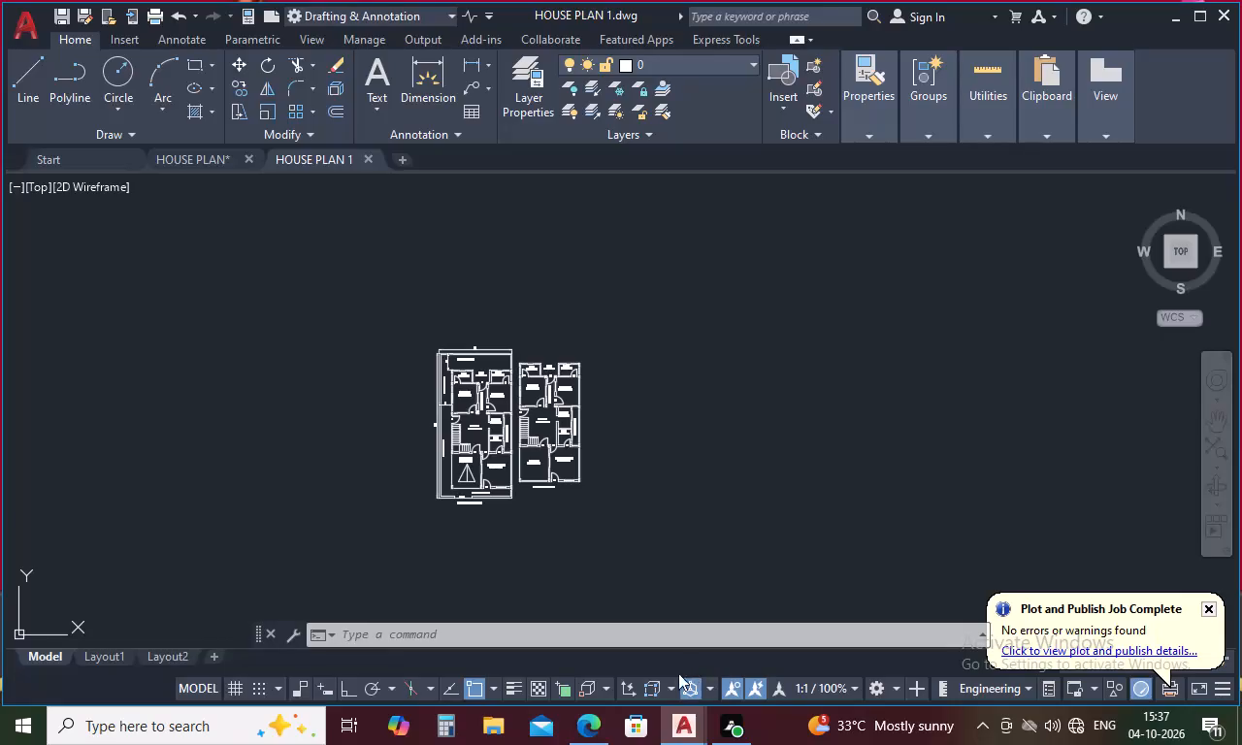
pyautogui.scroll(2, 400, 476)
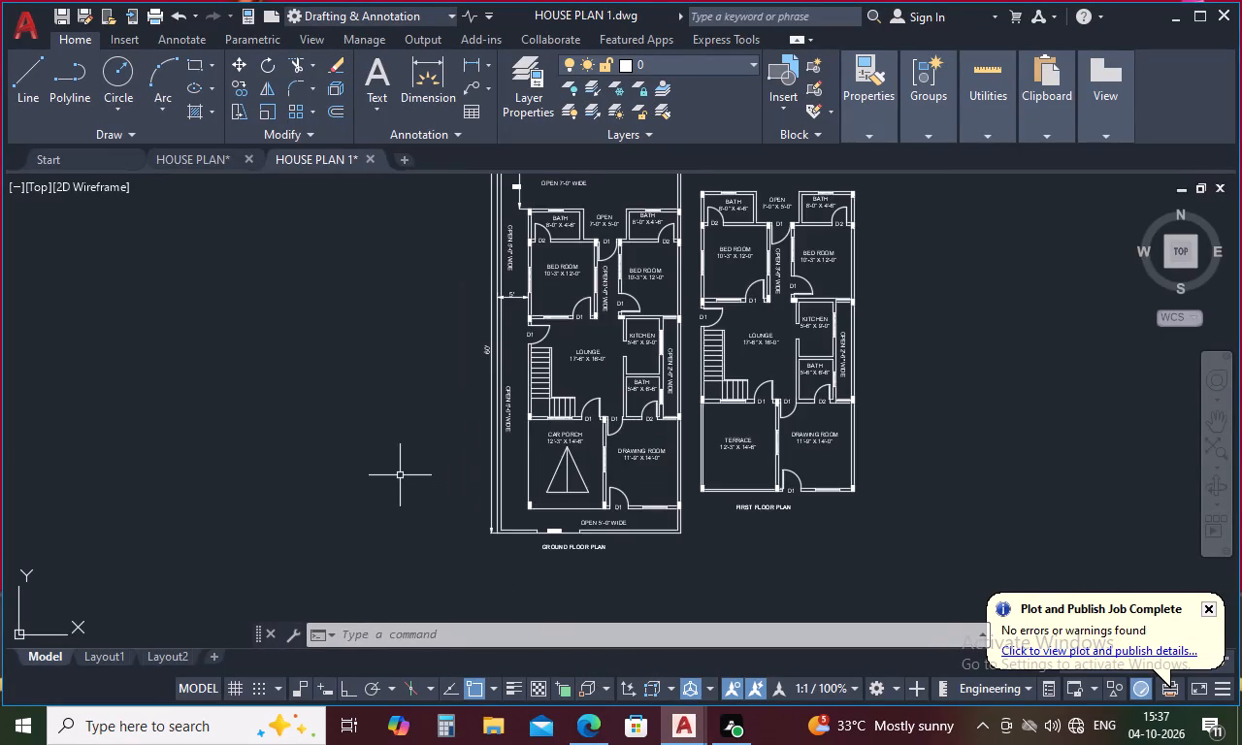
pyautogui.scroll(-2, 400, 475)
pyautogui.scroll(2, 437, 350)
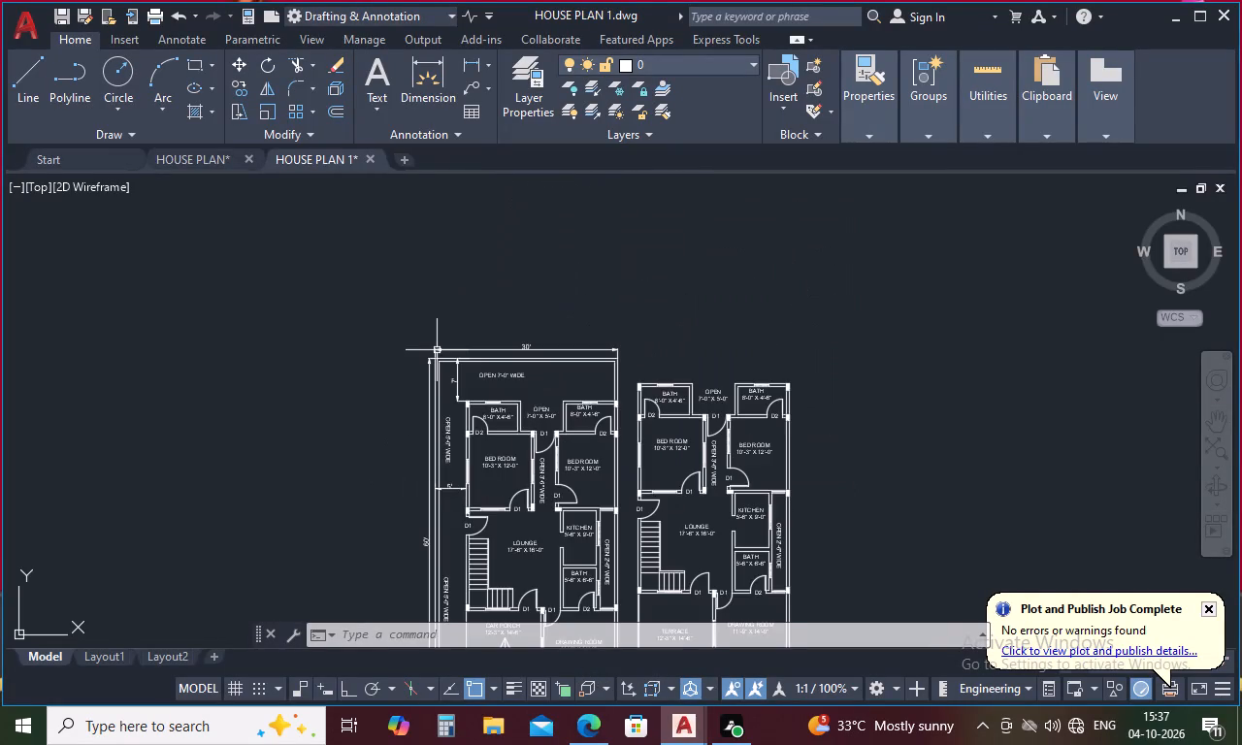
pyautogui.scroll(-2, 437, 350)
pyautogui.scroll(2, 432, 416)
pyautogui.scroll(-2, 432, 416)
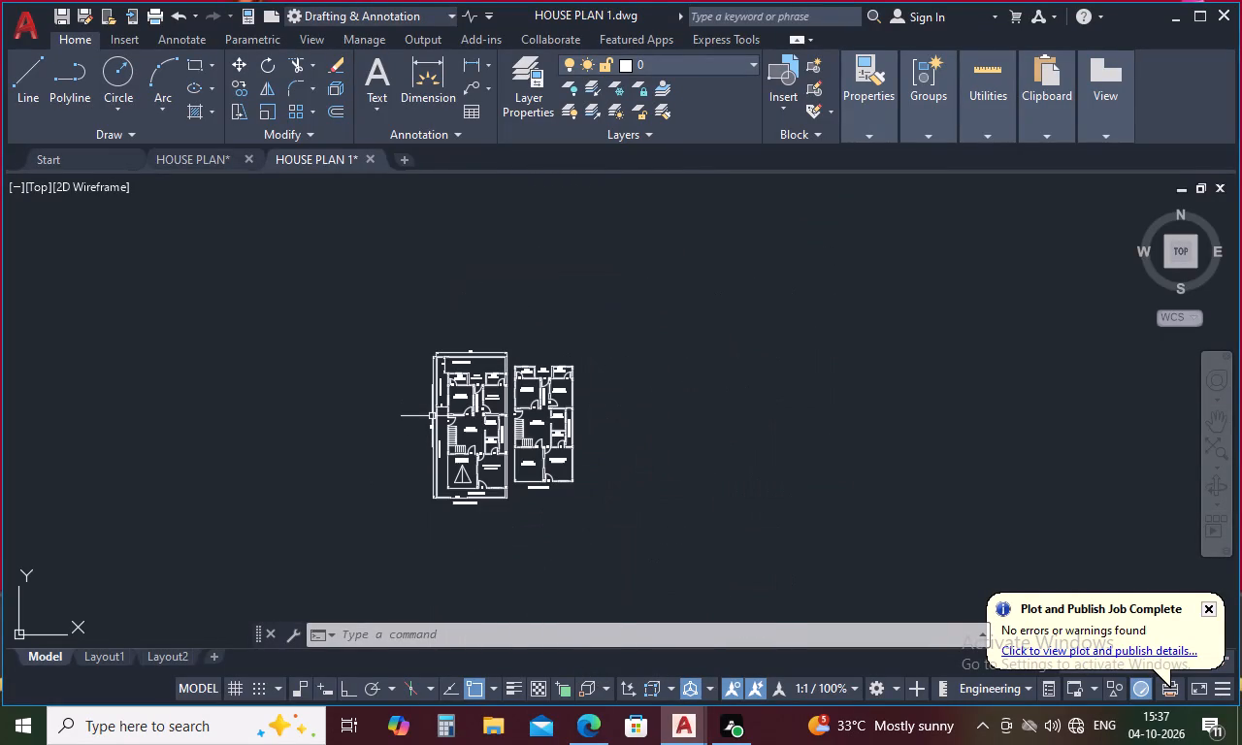
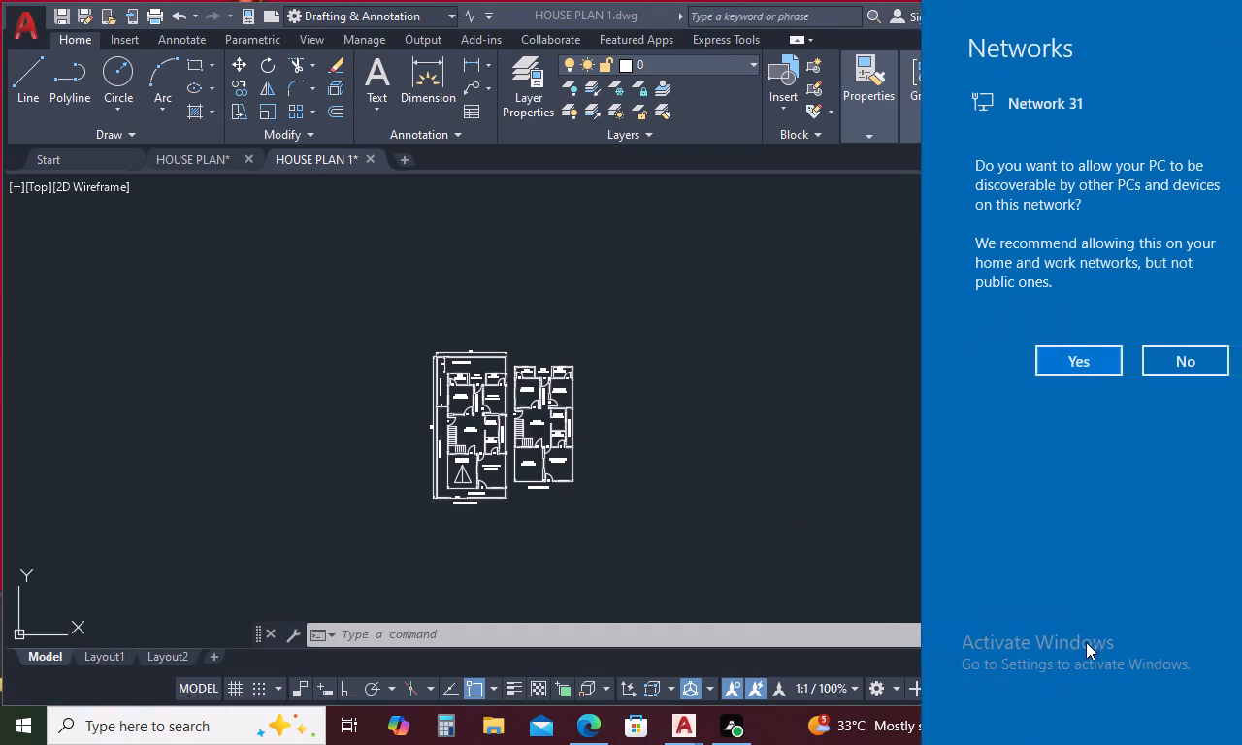
# Allow the PC to be discoverable by other PCs and devices on Network 31.
pyautogui.click(1050, 355)
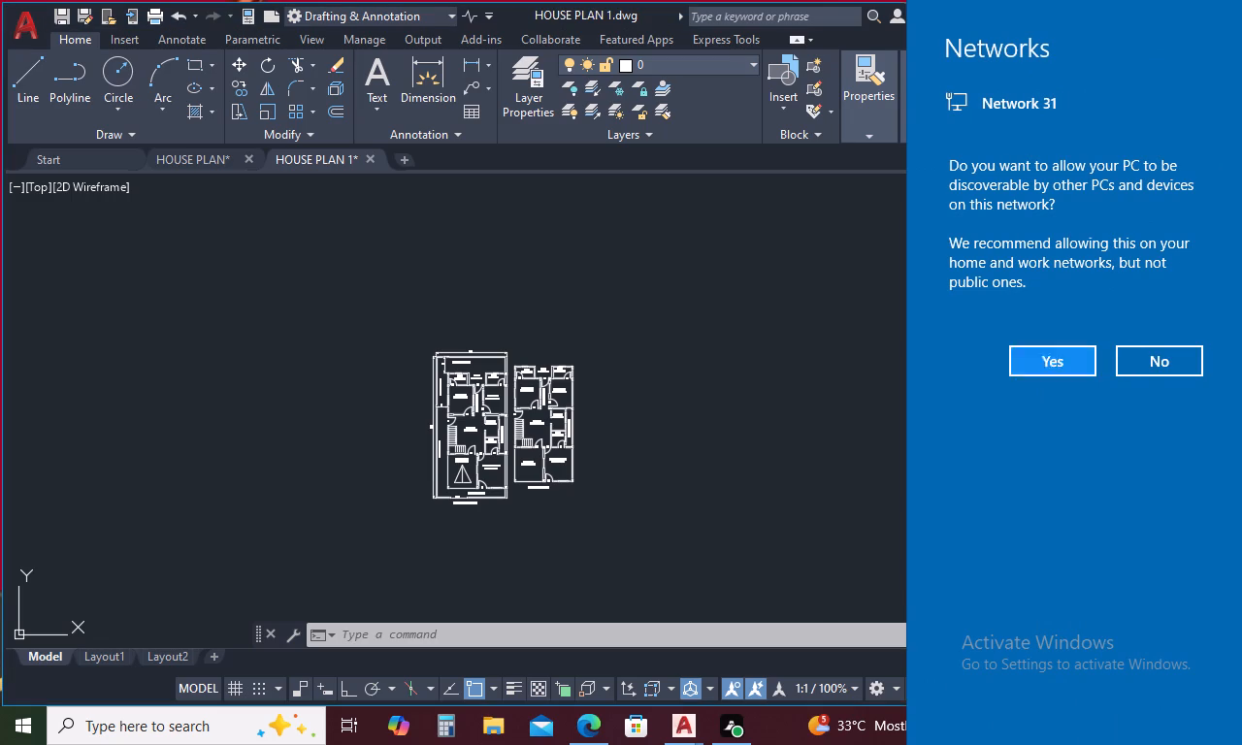